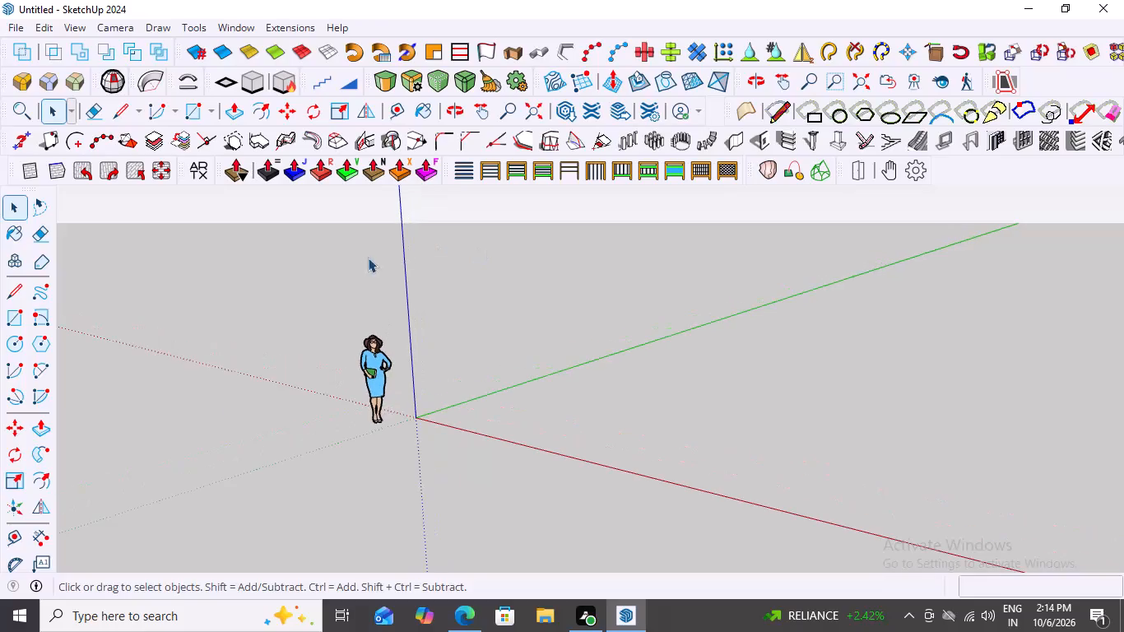
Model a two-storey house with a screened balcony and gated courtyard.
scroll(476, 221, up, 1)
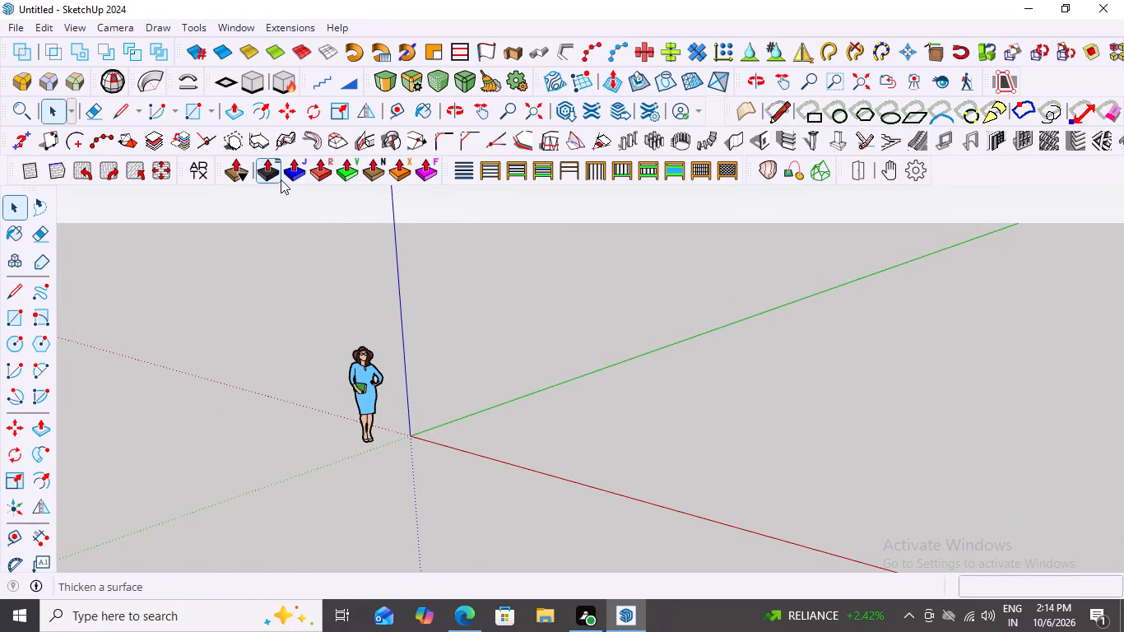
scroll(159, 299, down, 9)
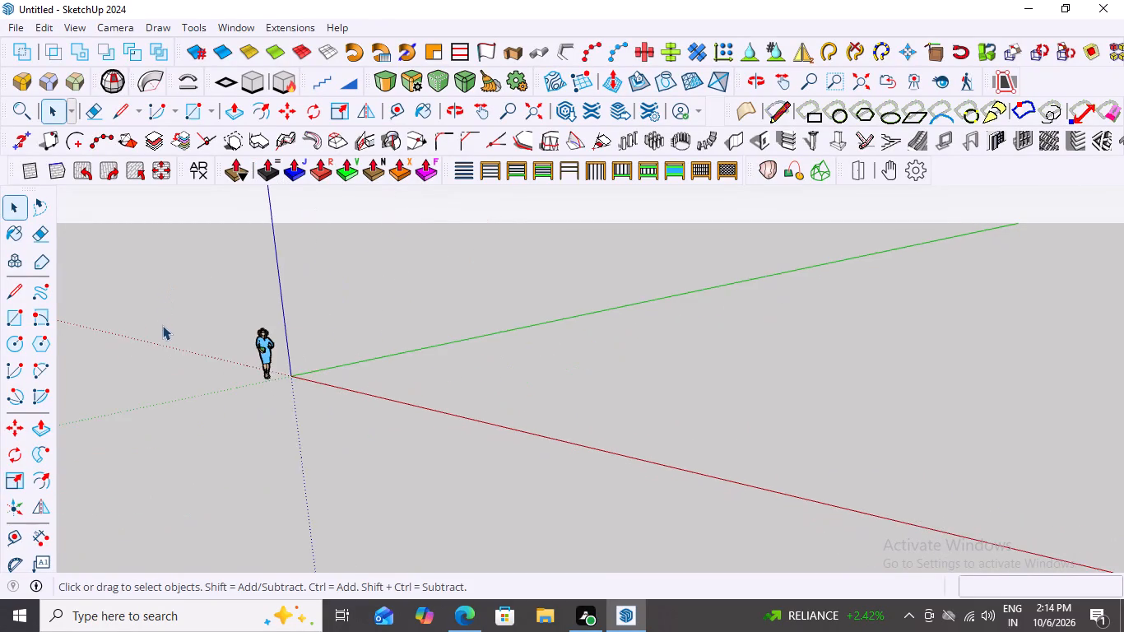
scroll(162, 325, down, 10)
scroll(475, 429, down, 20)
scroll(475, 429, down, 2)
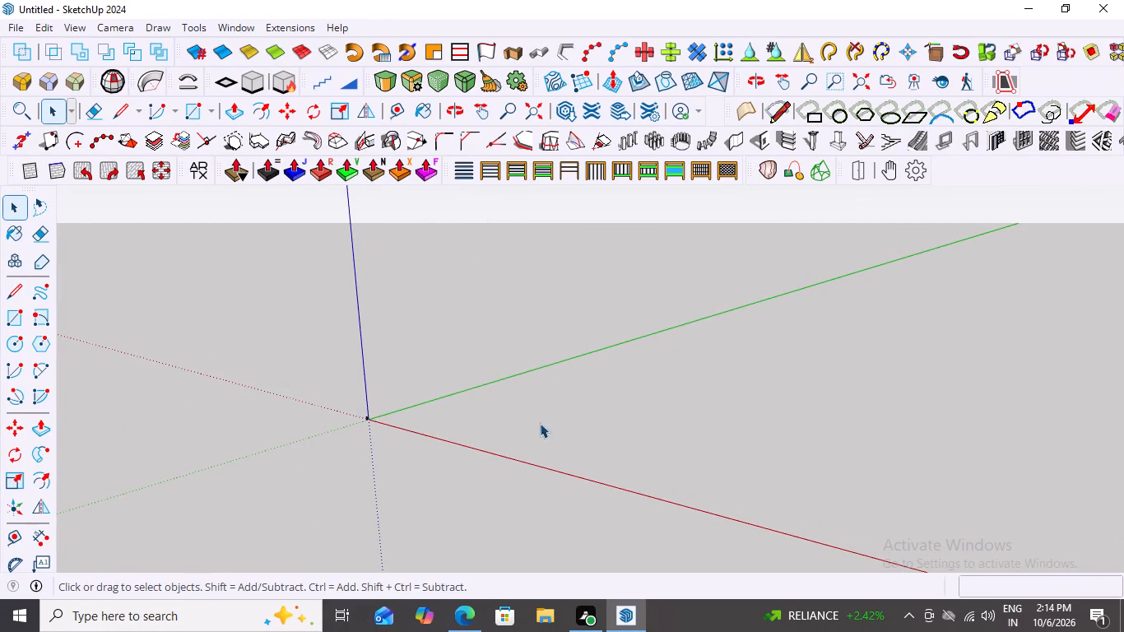
Hide the JHS PowerBar and Tools on Surface toolbars.
drag(731, 112, 572, 316)
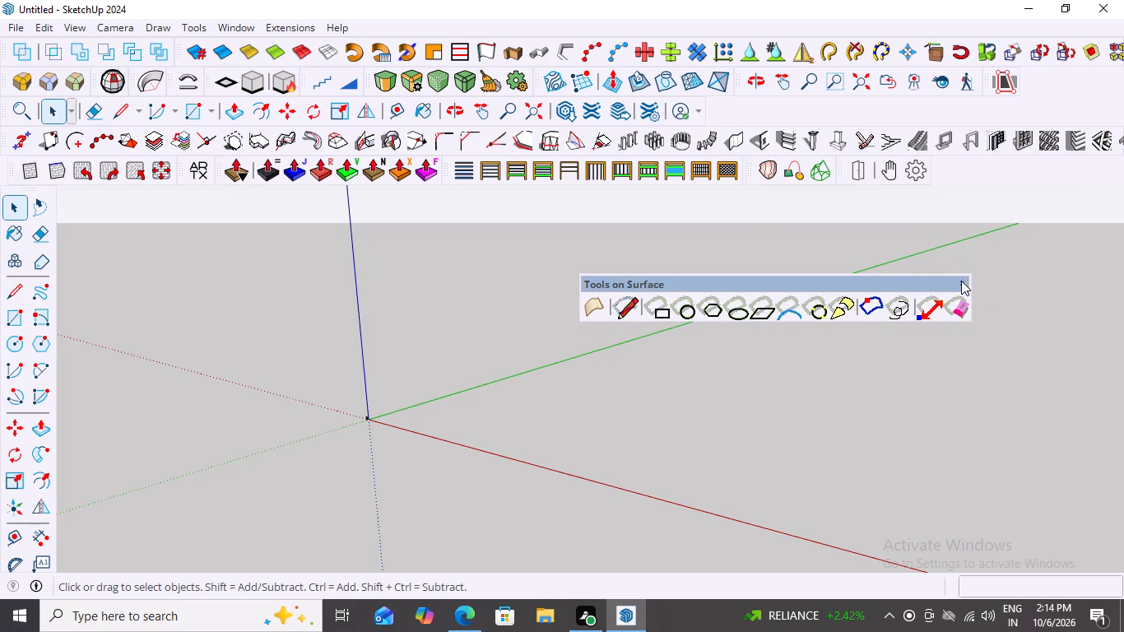
right_click(777, 243)
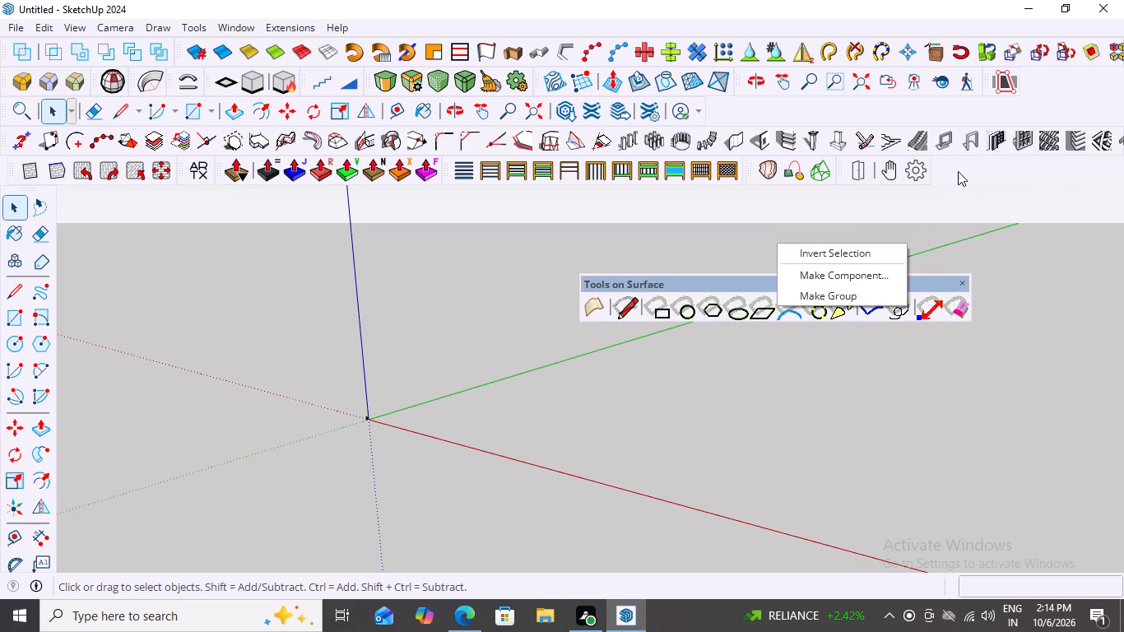
right_click(977, 102)
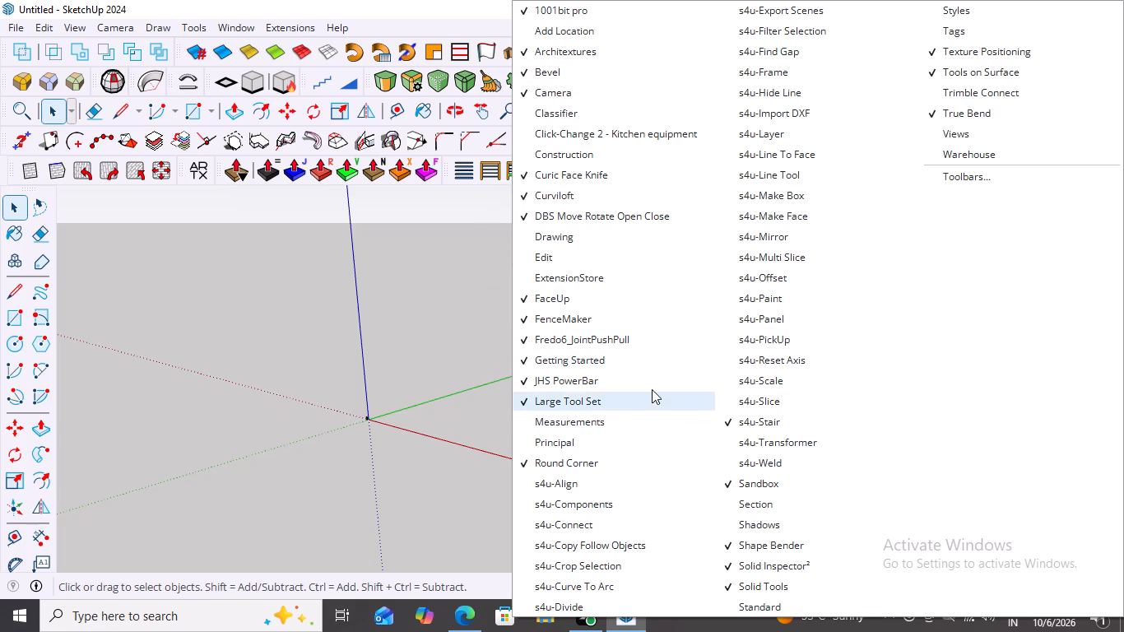
click(522, 382)
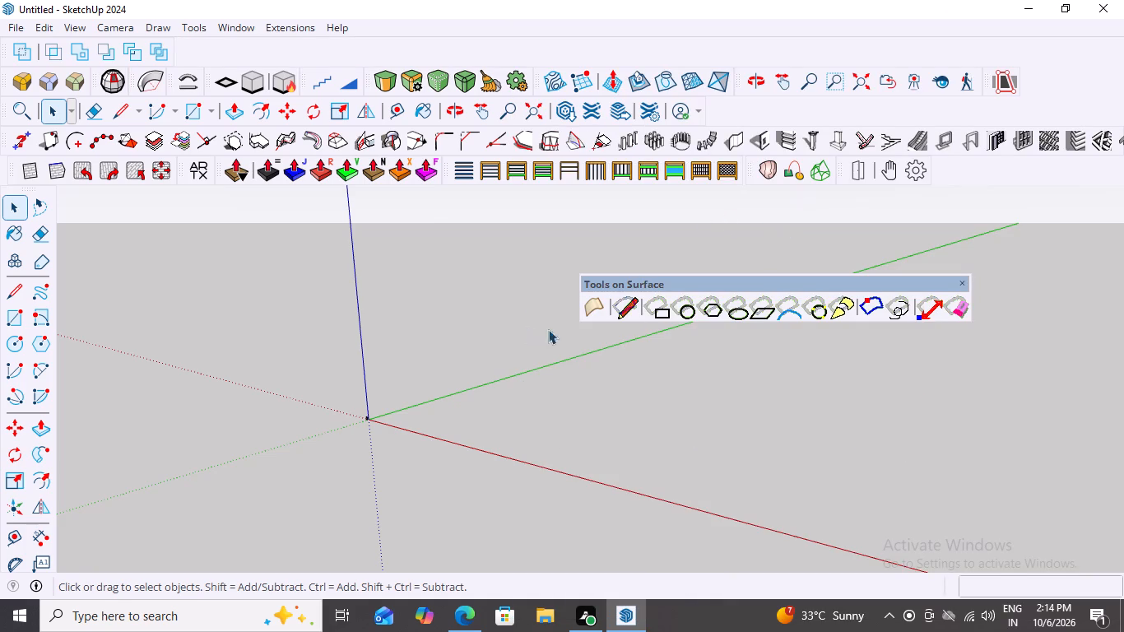
right_click(970, 189)
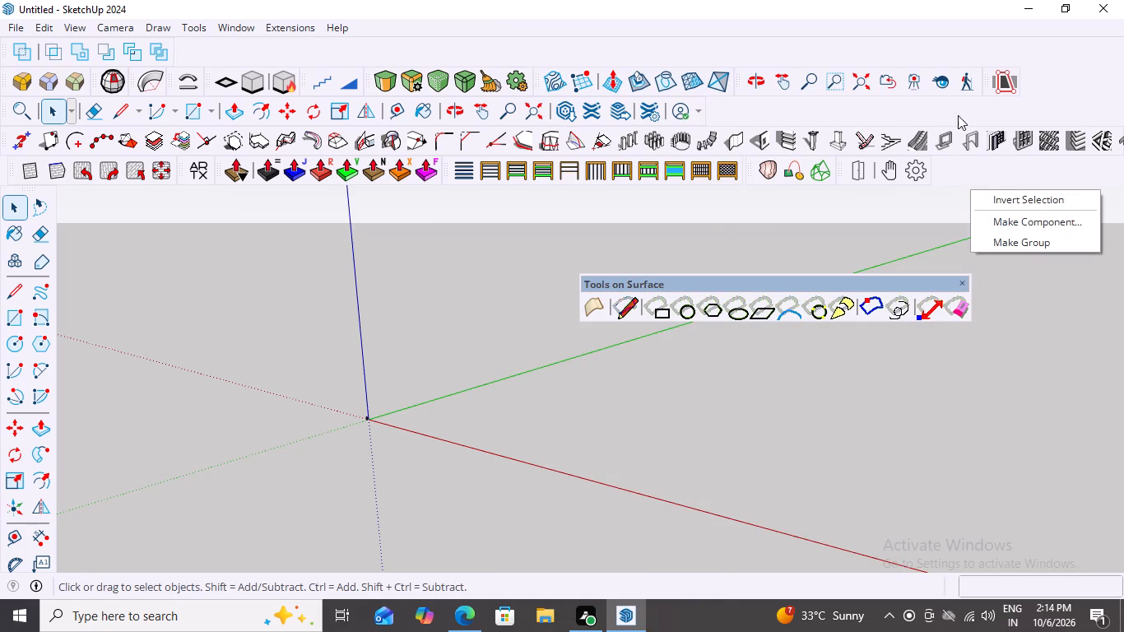
right_click(894, 110)
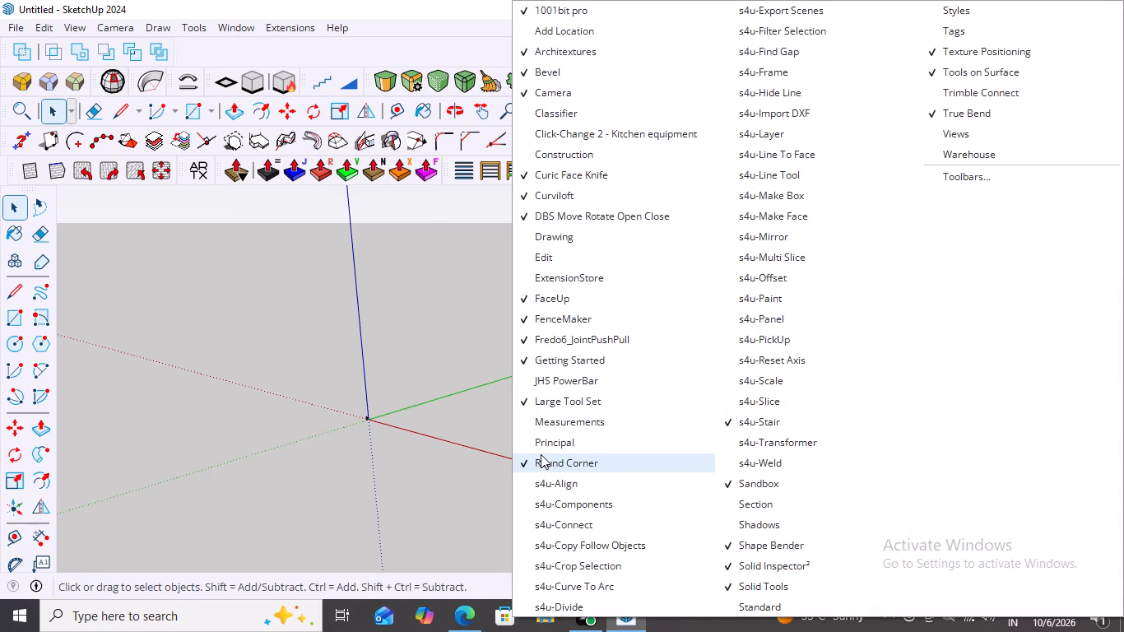
scroll(541, 454, down, 6)
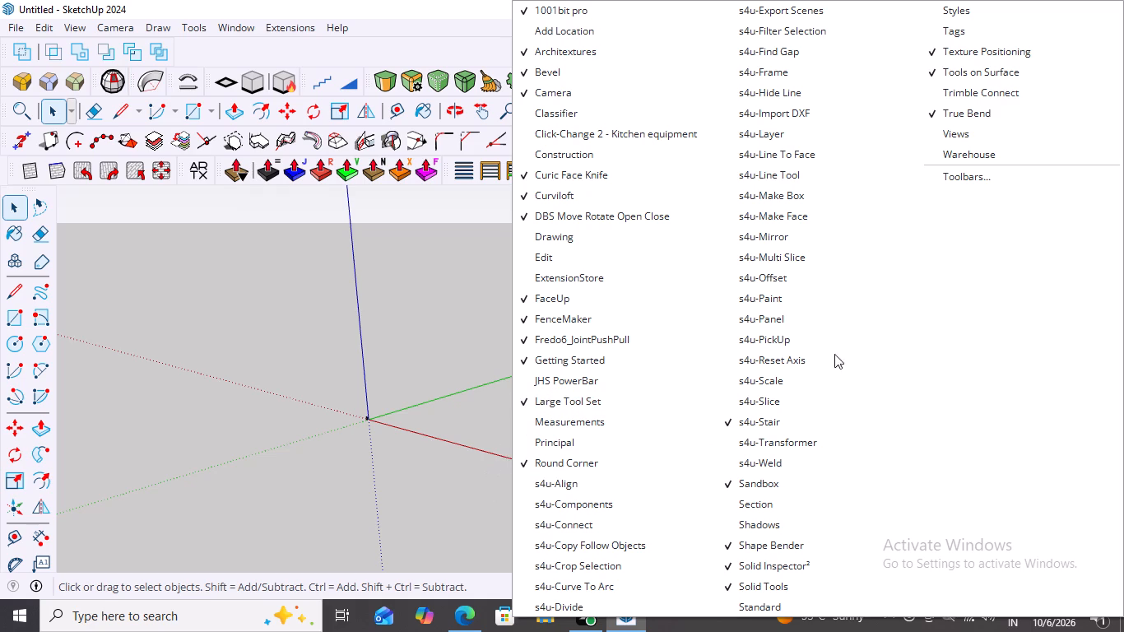
click(932, 72)
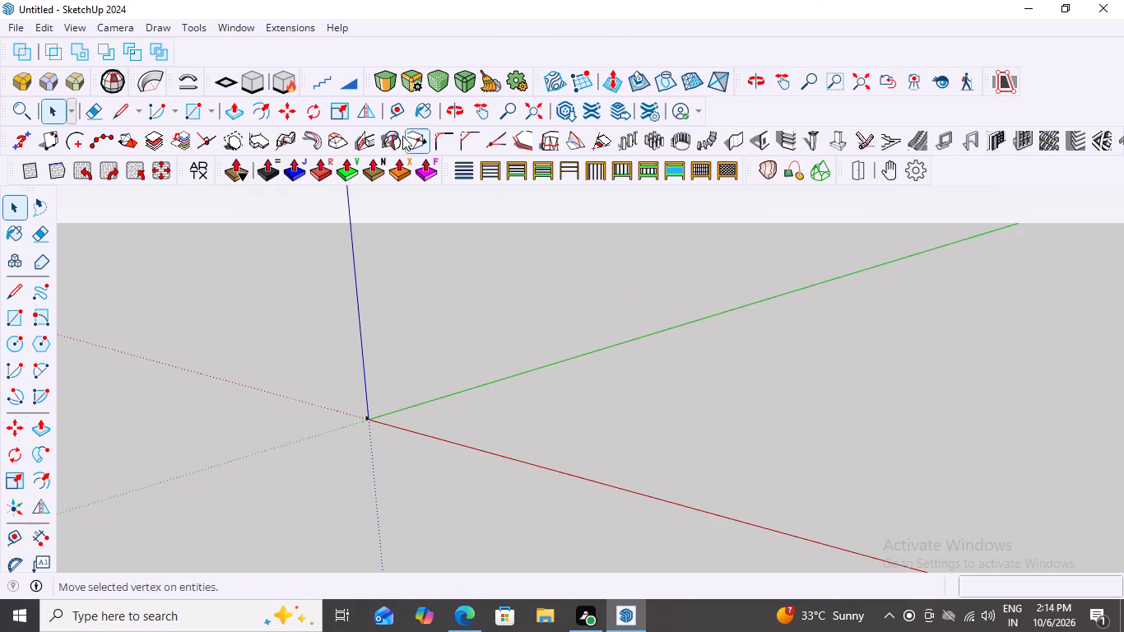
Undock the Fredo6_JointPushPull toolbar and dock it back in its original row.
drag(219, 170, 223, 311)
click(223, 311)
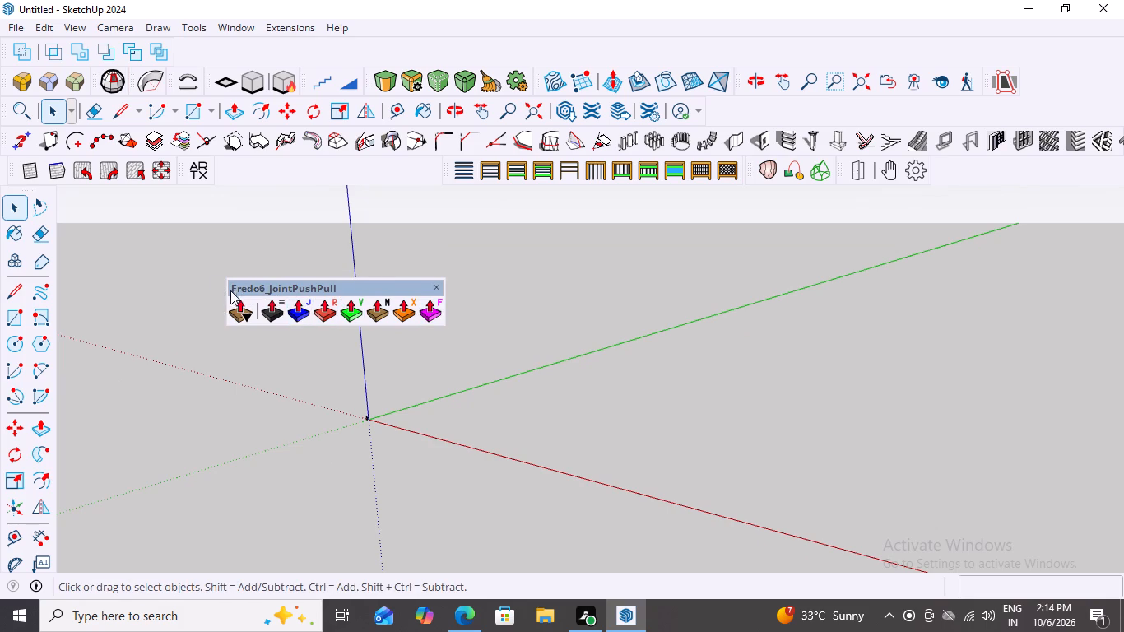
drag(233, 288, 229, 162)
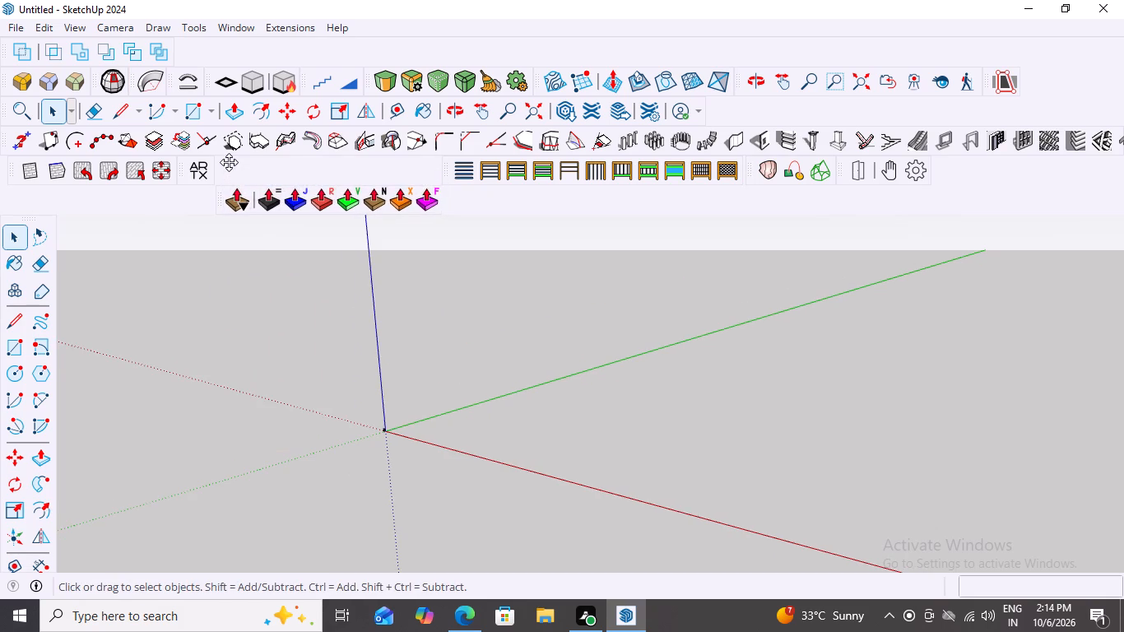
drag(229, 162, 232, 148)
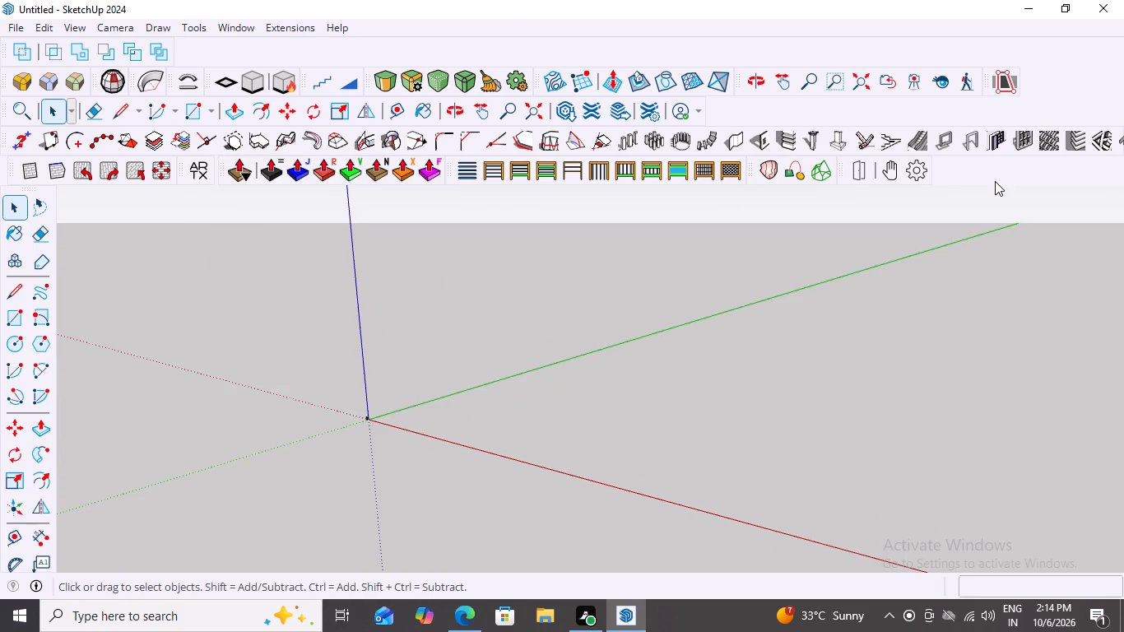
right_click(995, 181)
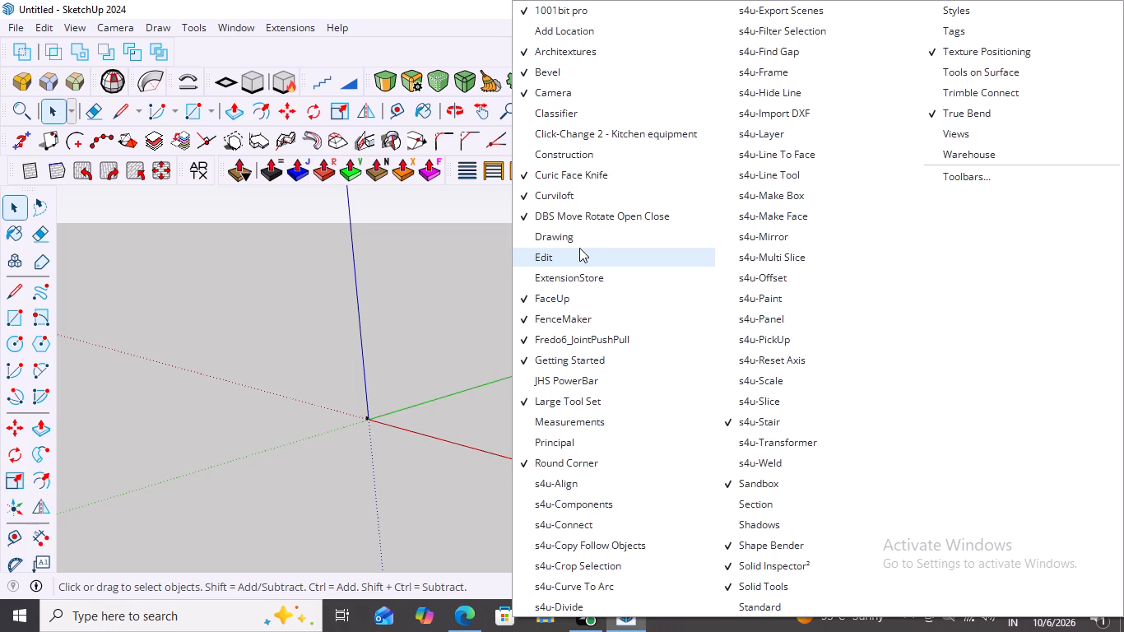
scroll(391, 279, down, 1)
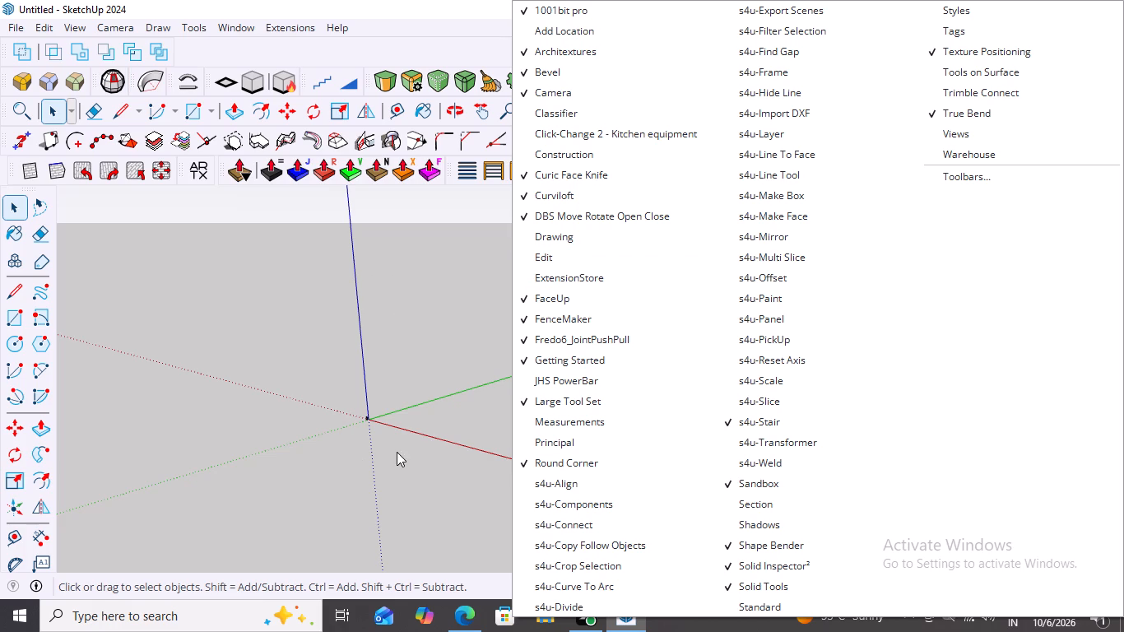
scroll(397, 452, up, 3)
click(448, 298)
Delete the default scale figure standing beside the origin.
scroll(331, 473, up, 4)
scroll(401, 351, up, 4)
scroll(358, 473, up, 4)
scroll(356, 345, up, 5)
scroll(383, 471, up, 5)
click(402, 384)
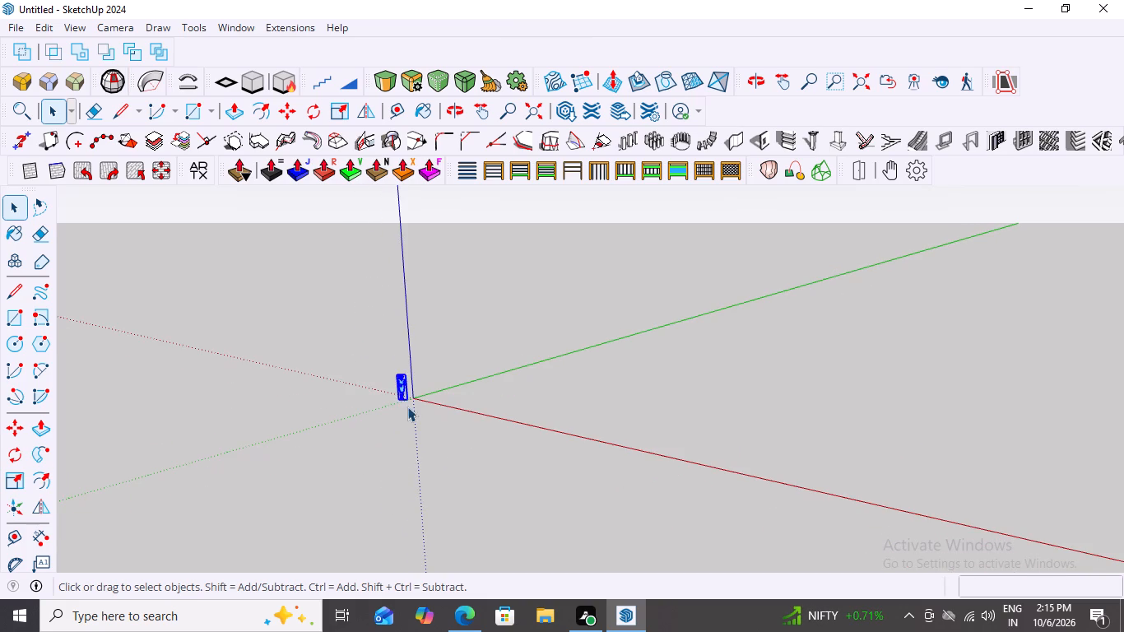
scroll(405, 407, up, 12)
key(Delete)
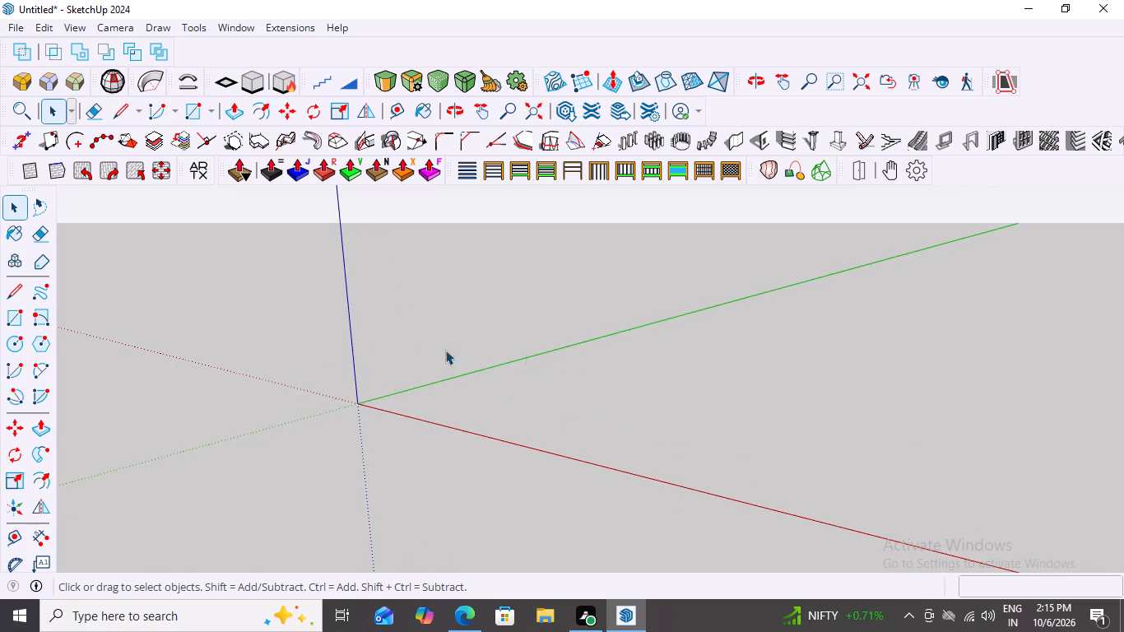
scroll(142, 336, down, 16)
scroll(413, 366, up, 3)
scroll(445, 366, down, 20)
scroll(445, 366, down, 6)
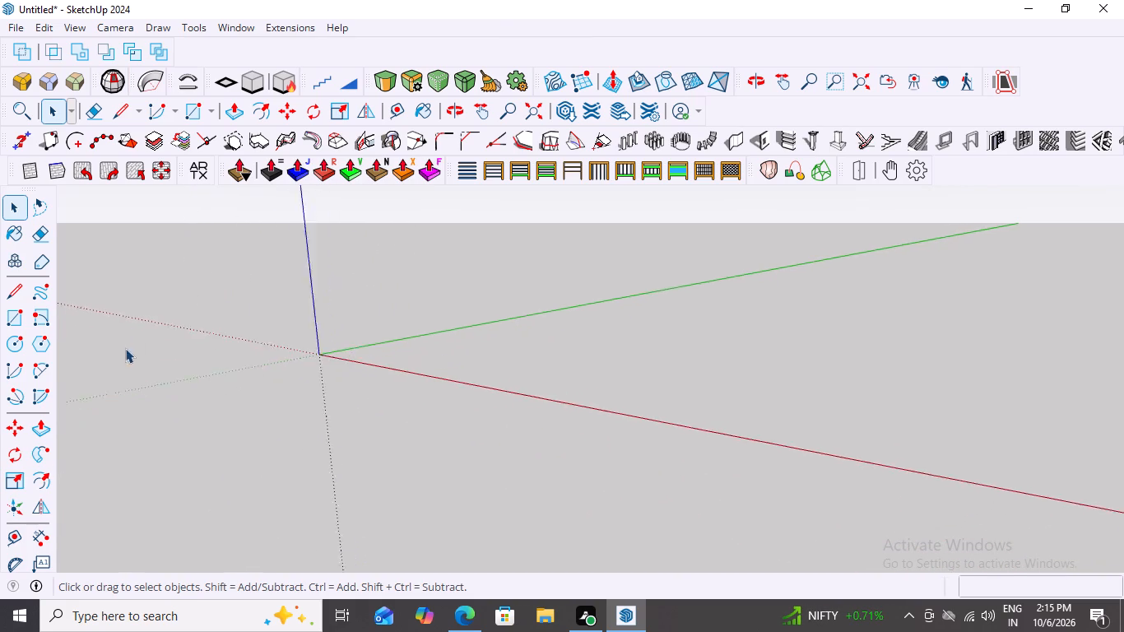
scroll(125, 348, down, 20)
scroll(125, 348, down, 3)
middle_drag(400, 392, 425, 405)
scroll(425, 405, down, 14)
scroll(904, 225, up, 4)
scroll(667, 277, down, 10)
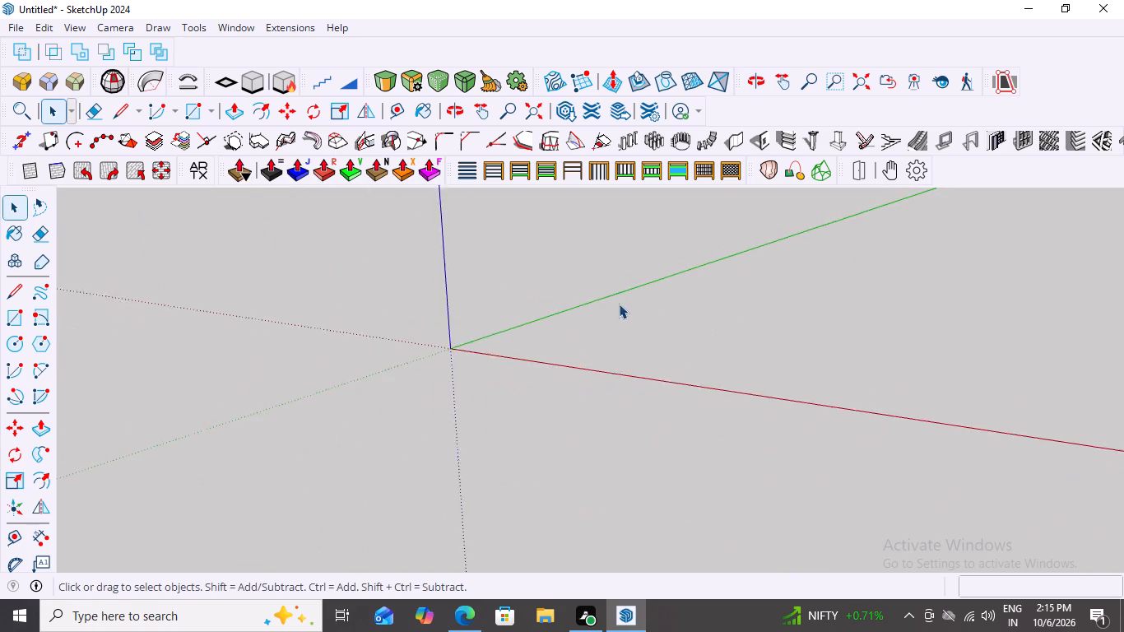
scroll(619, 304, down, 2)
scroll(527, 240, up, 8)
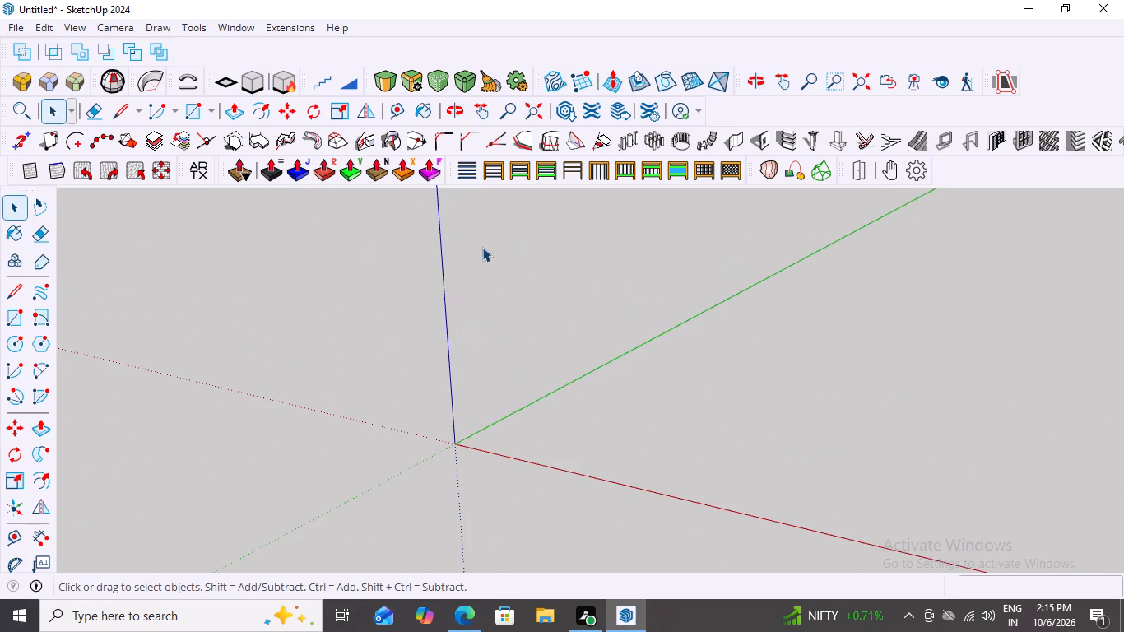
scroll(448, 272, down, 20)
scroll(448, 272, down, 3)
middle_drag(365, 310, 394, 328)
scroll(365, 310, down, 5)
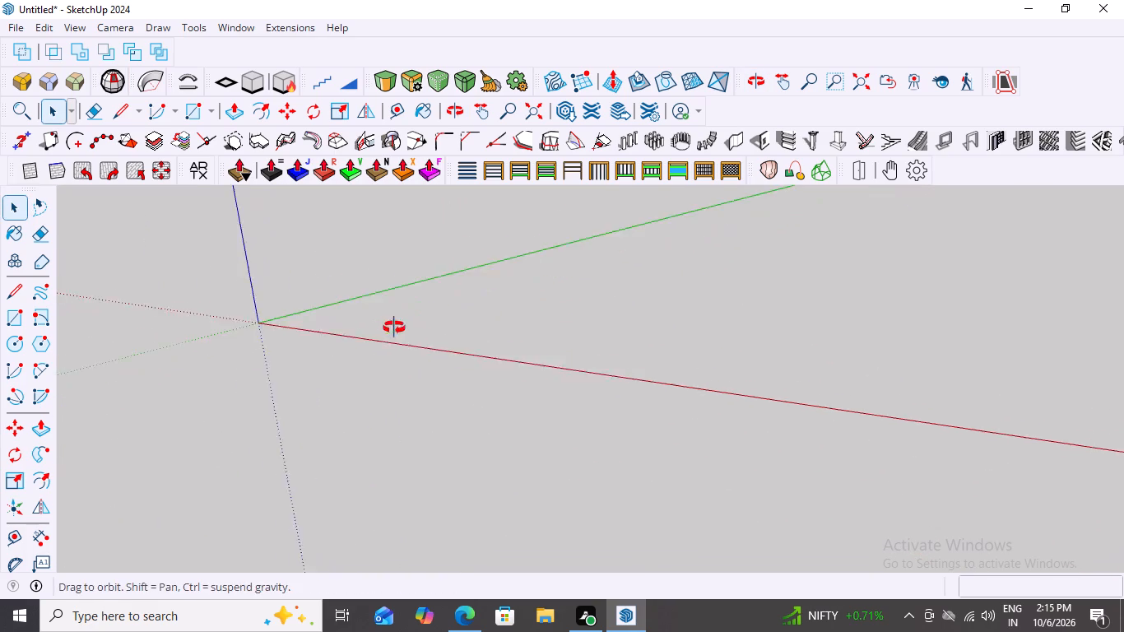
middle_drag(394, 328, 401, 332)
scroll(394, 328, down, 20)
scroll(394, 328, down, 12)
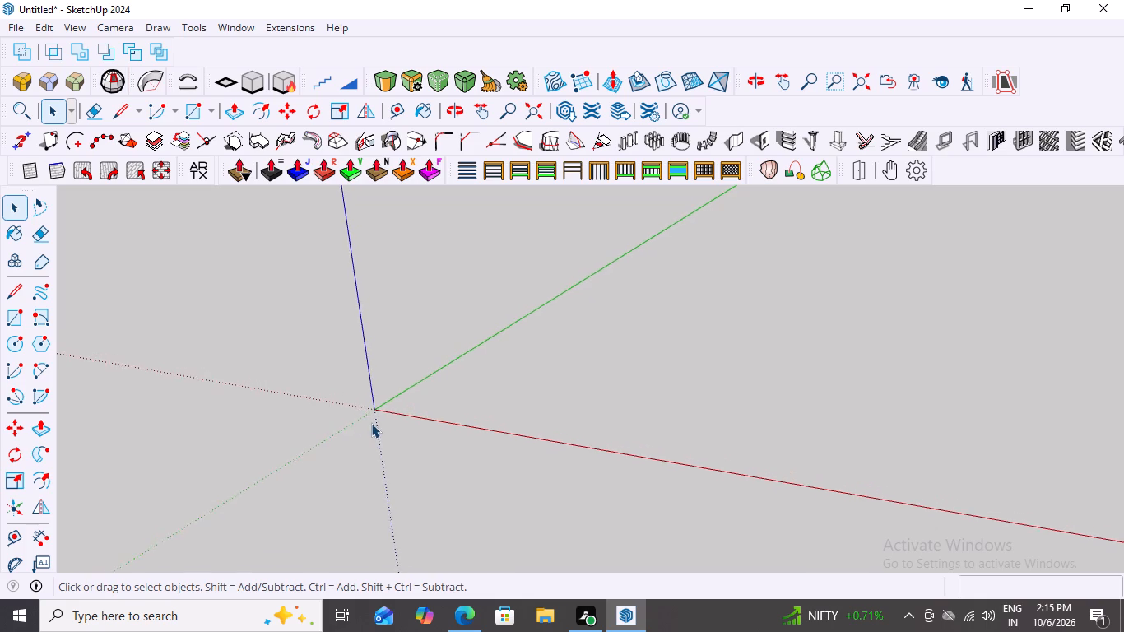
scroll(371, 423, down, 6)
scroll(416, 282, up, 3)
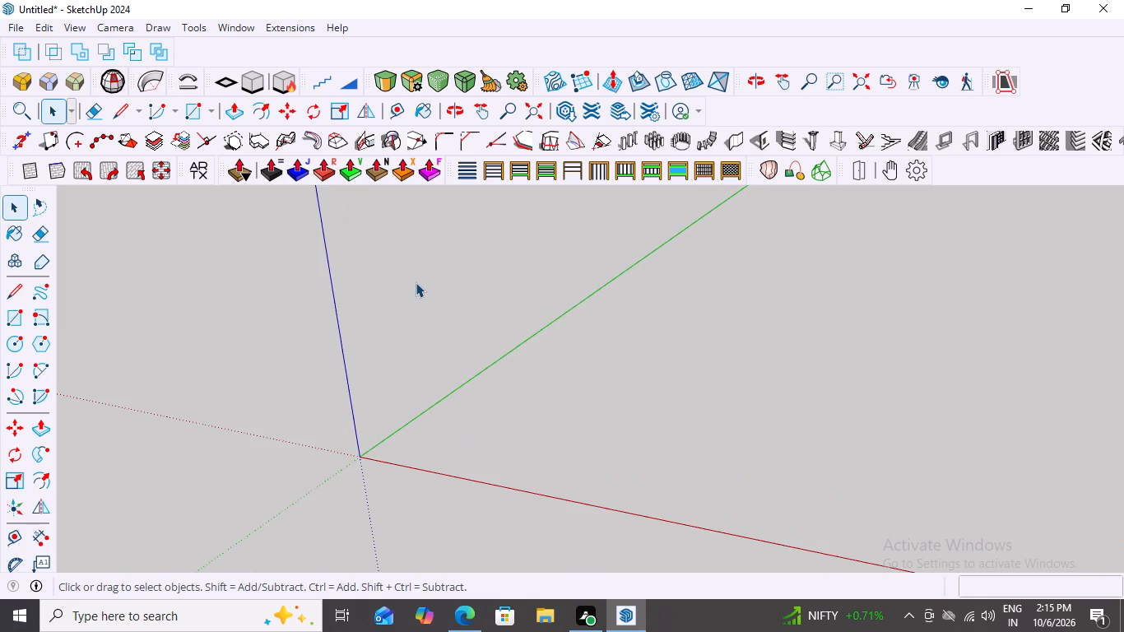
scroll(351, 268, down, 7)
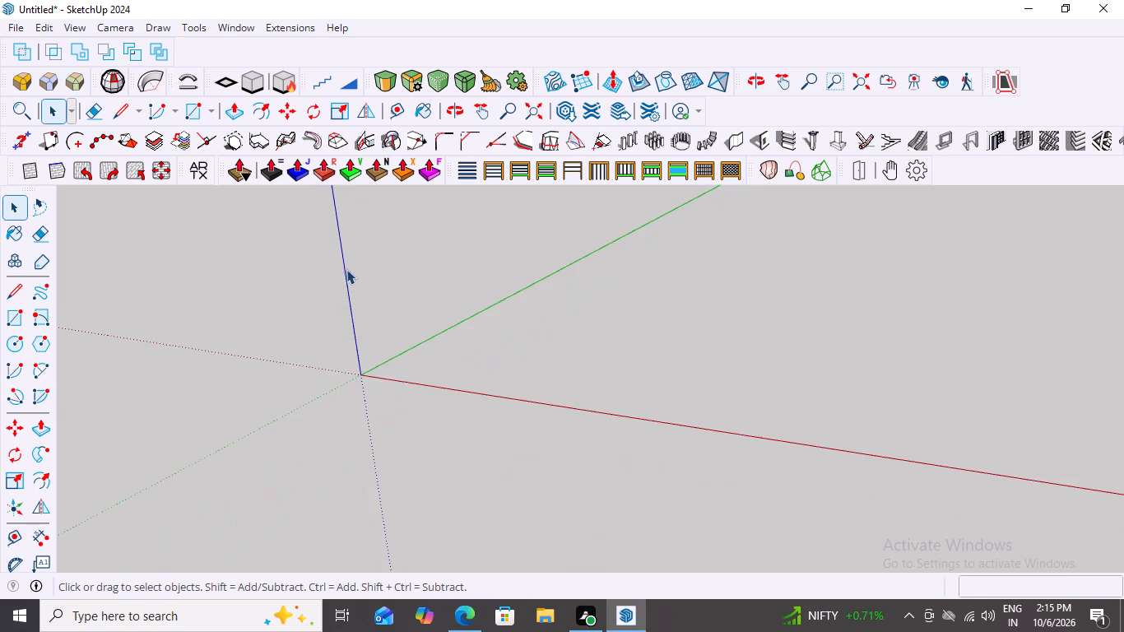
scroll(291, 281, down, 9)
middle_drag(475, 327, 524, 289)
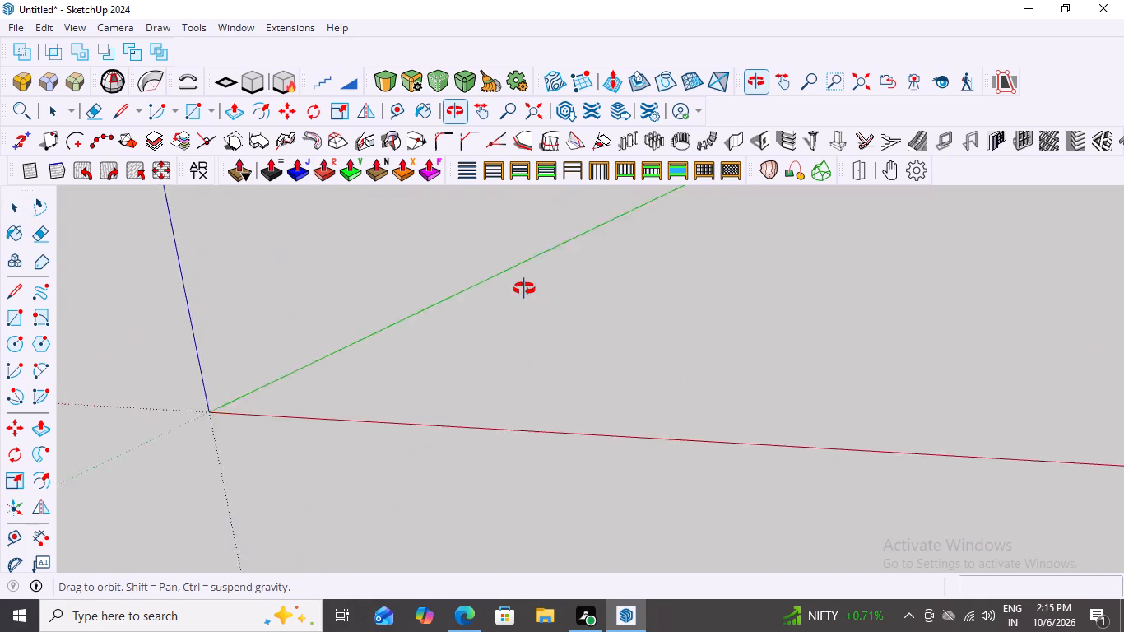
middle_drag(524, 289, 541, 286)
Import WhatsApp Image 2026-10-06 at 1.01.14 PM from Downloads as an Image and place it on the ground between the red and green axes.
click(12, 21)
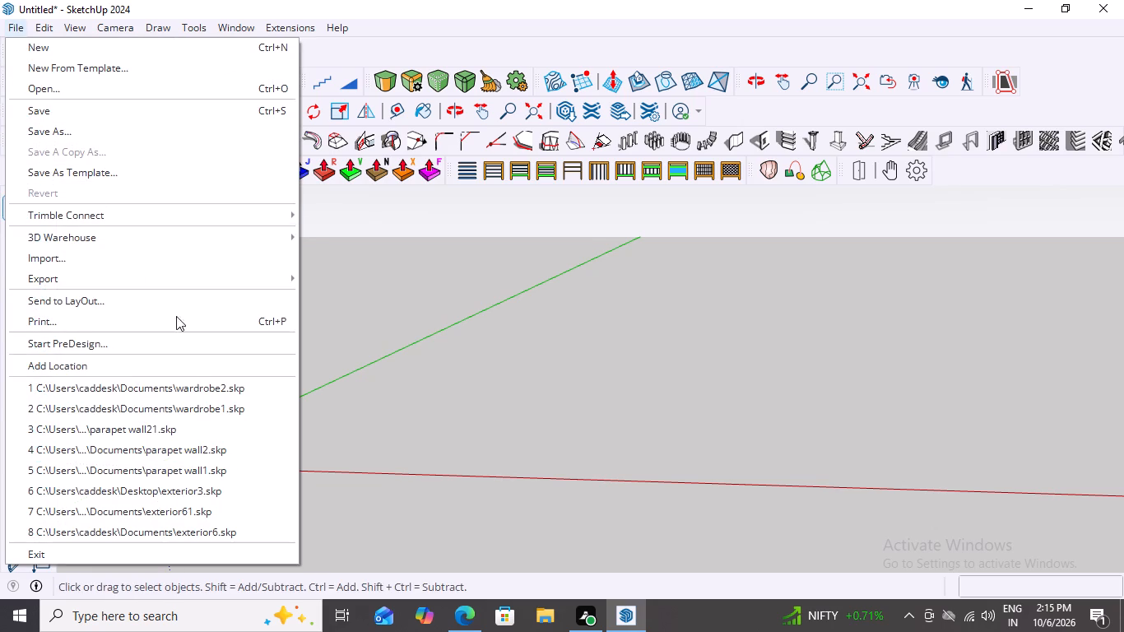
click(68, 259)
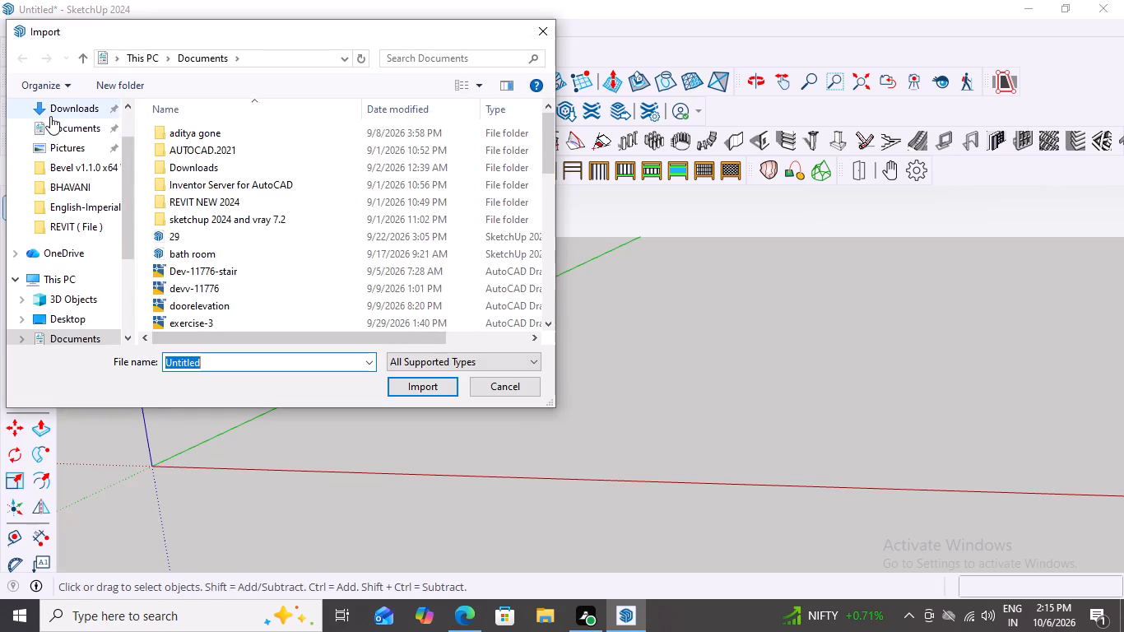
click(58, 105)
click(175, 159)
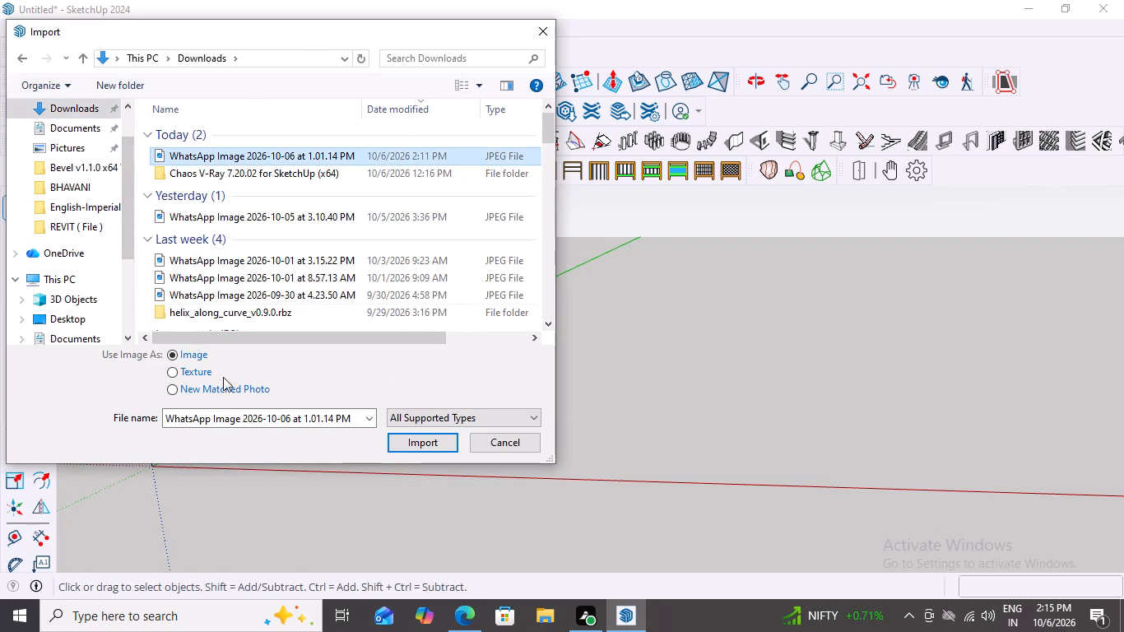
click(414, 440)
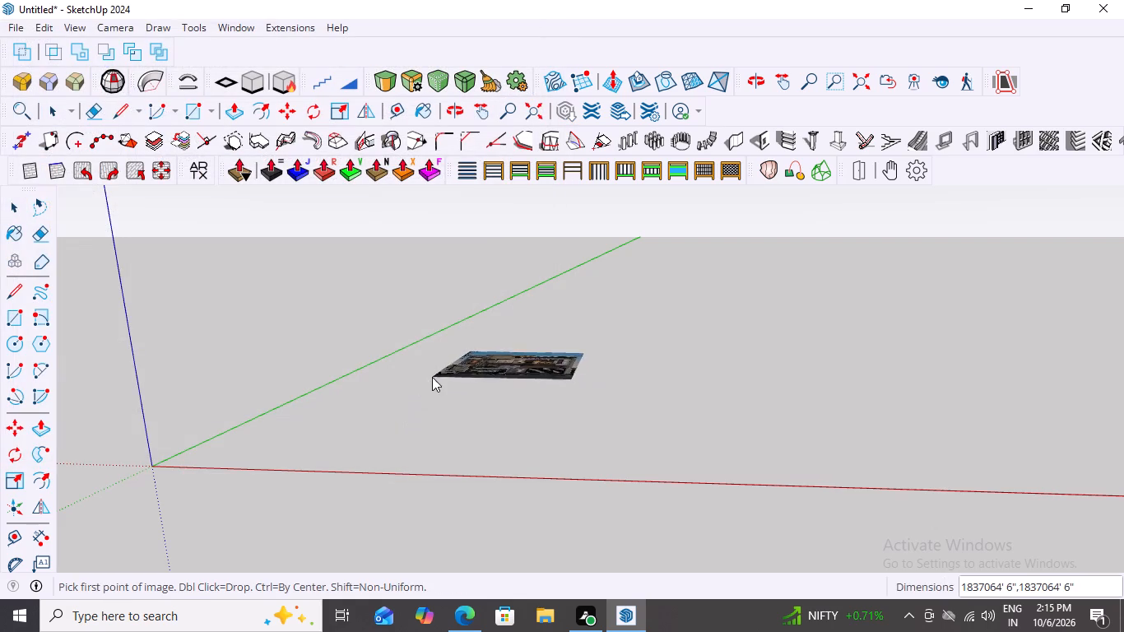
scroll(425, 389, up, 4)
click(419, 388)
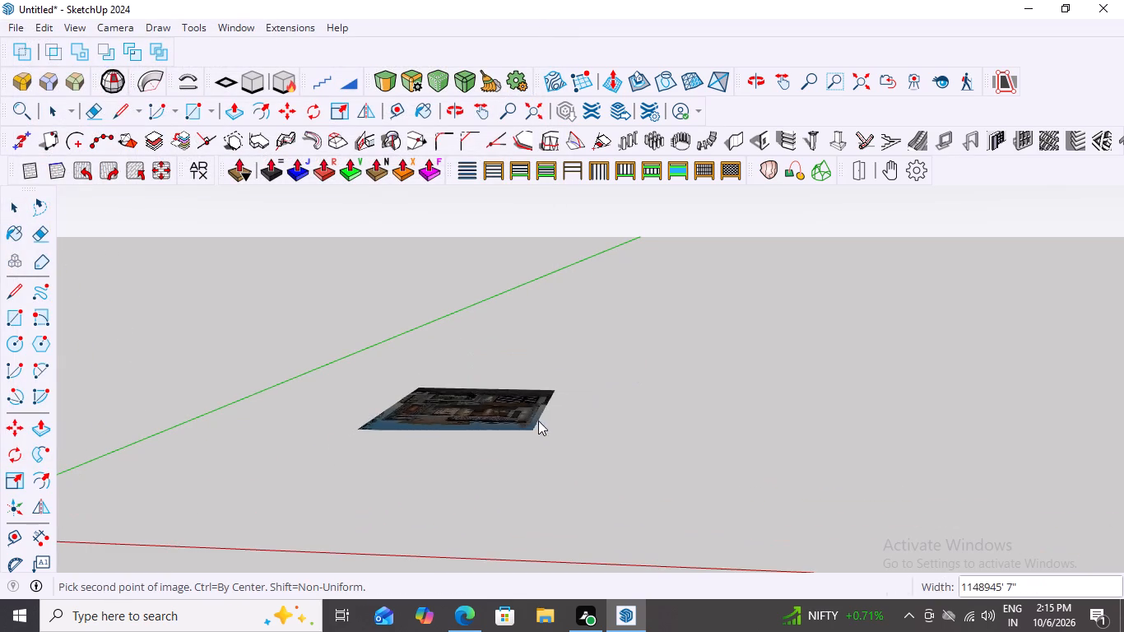
click(393, 429)
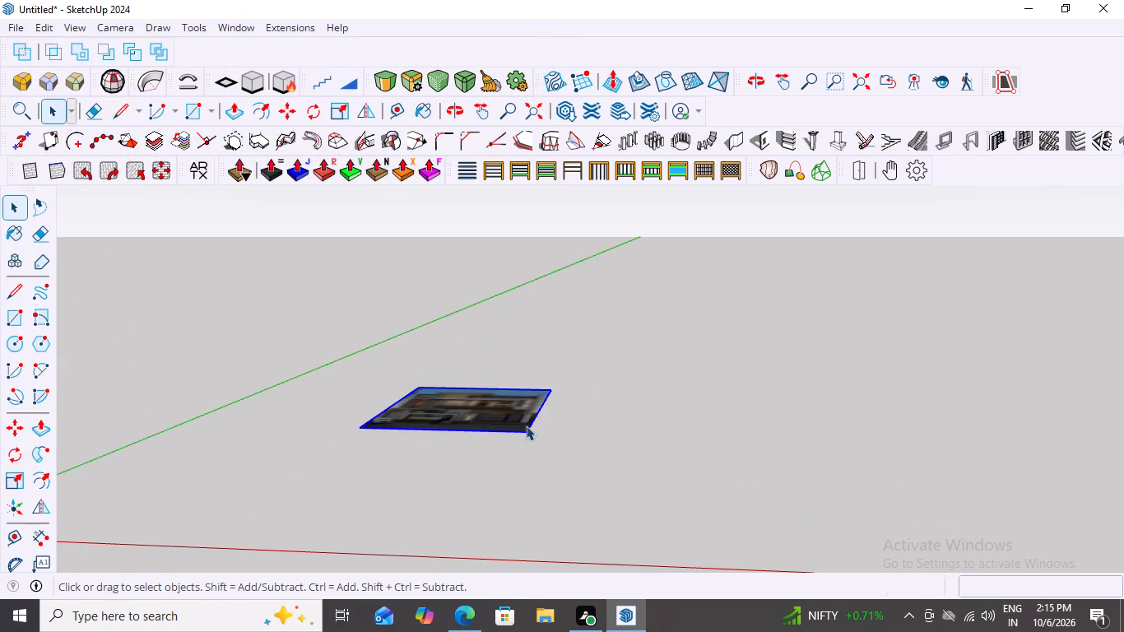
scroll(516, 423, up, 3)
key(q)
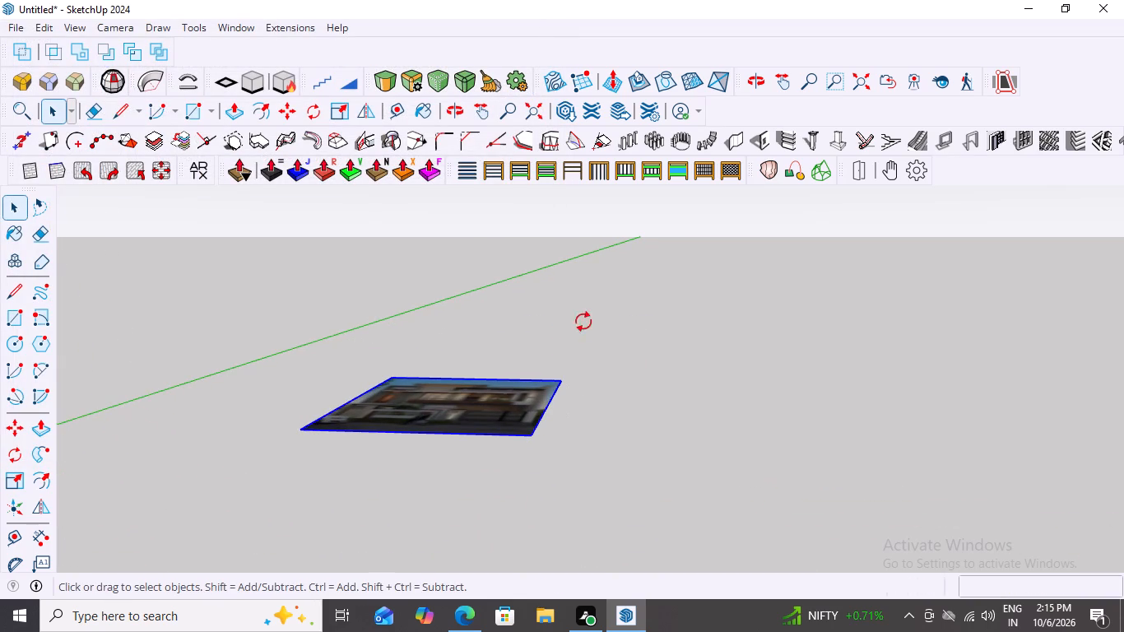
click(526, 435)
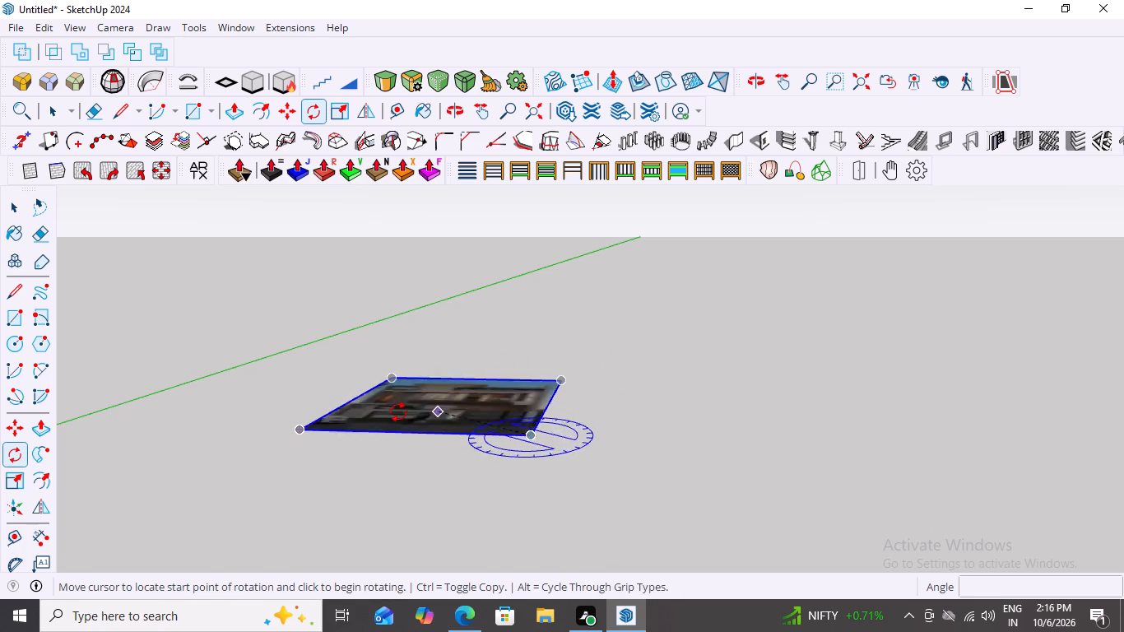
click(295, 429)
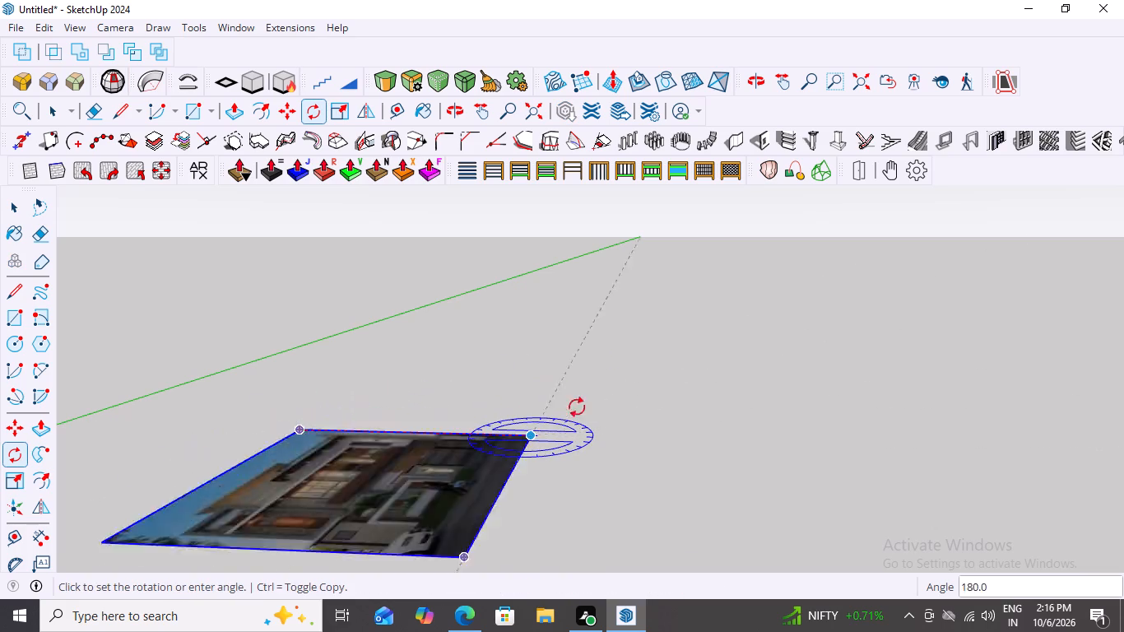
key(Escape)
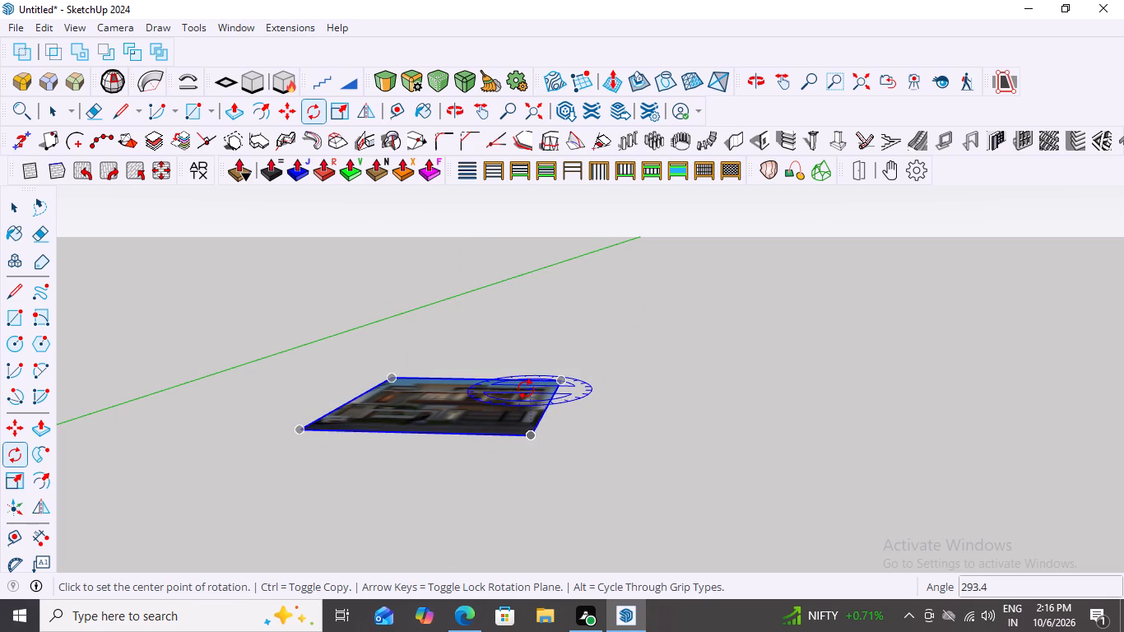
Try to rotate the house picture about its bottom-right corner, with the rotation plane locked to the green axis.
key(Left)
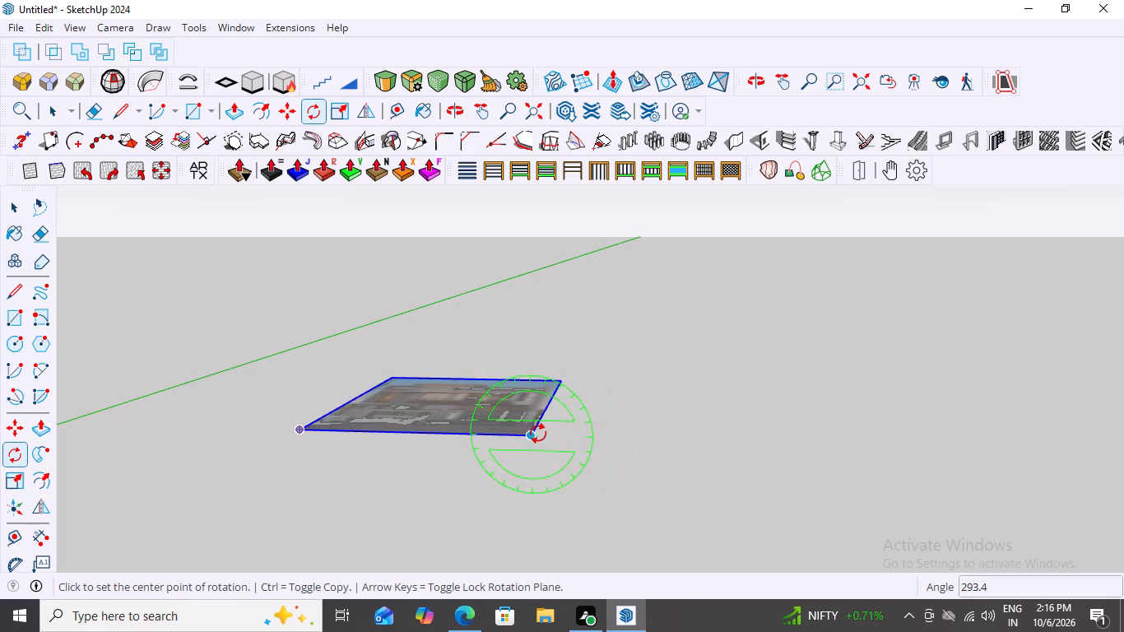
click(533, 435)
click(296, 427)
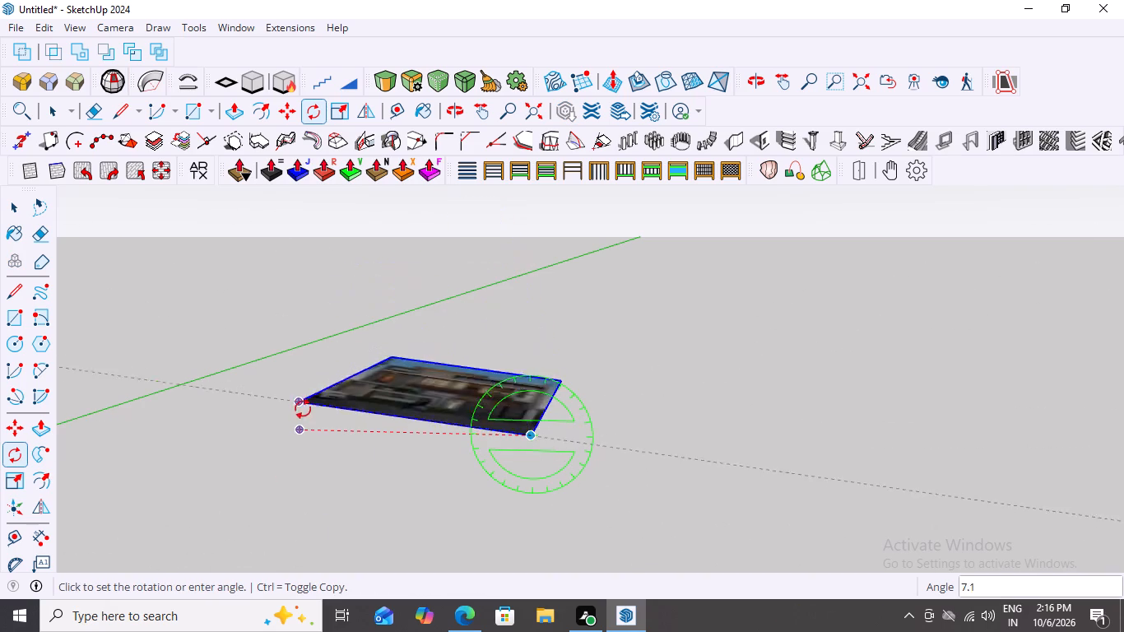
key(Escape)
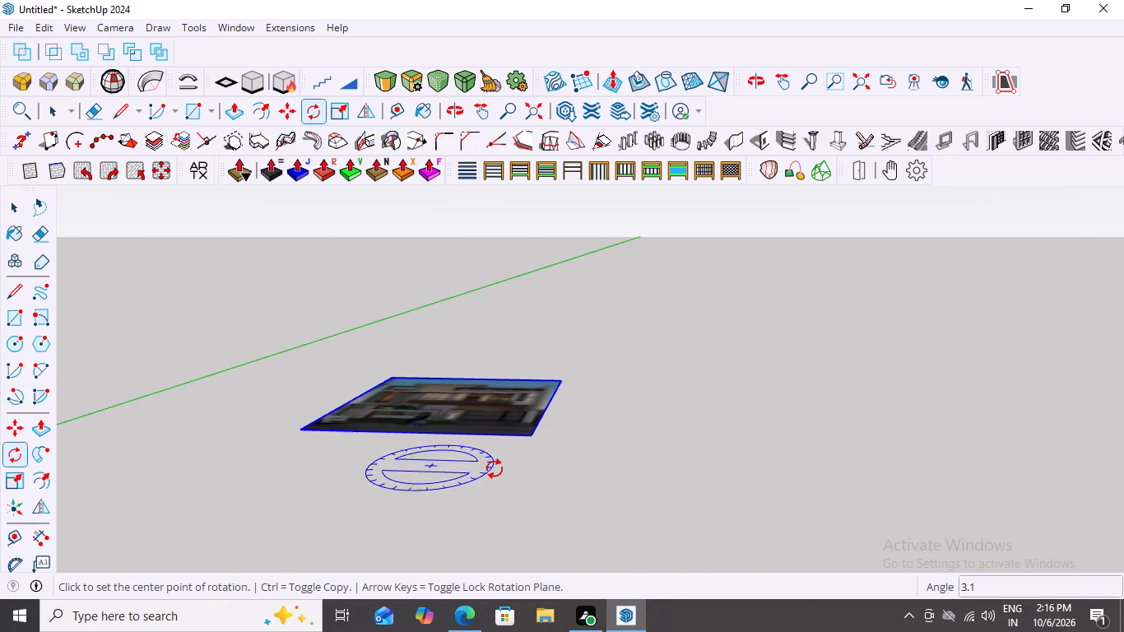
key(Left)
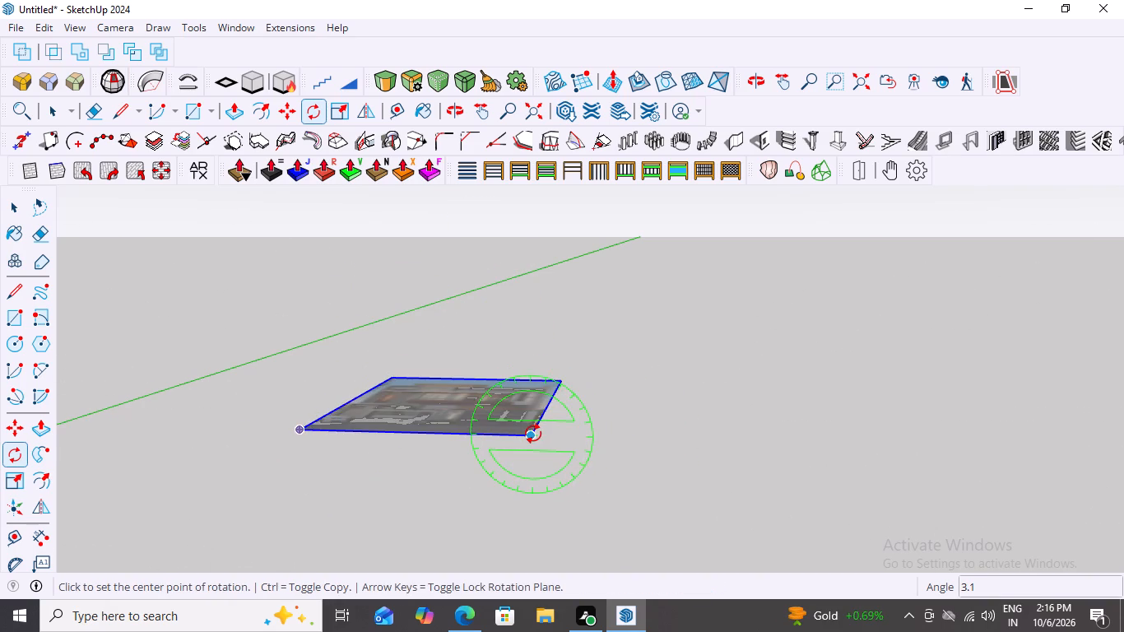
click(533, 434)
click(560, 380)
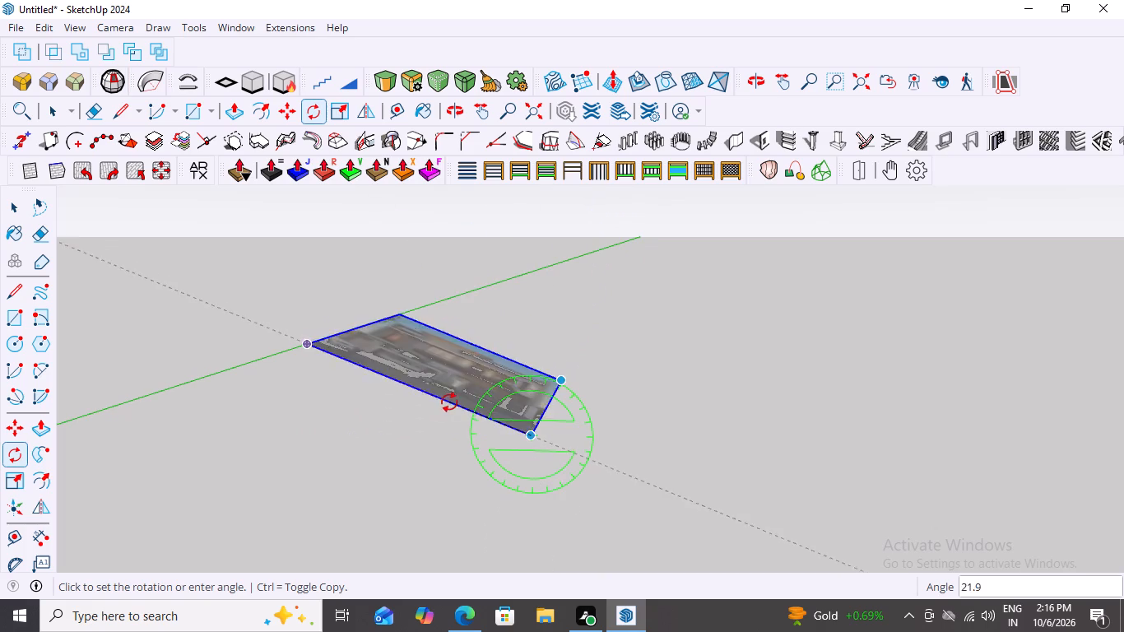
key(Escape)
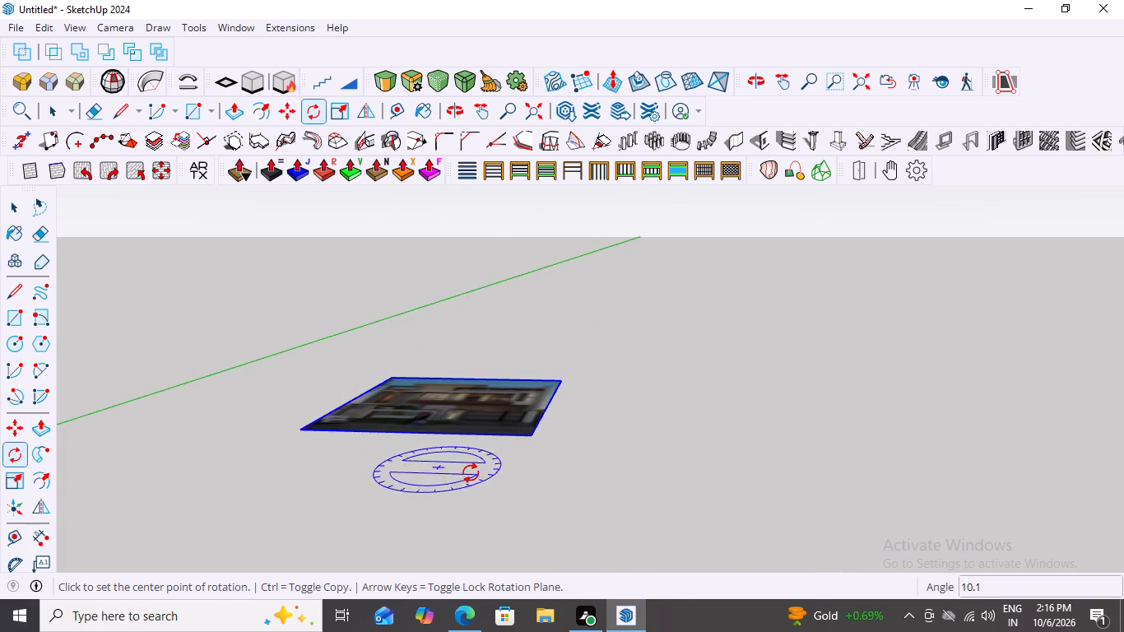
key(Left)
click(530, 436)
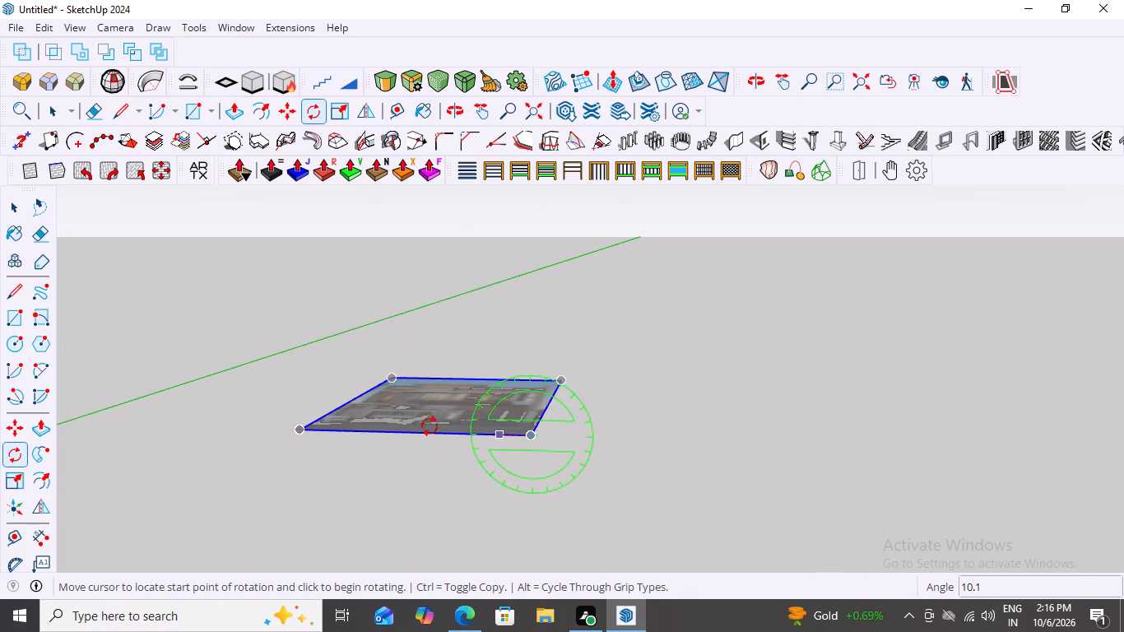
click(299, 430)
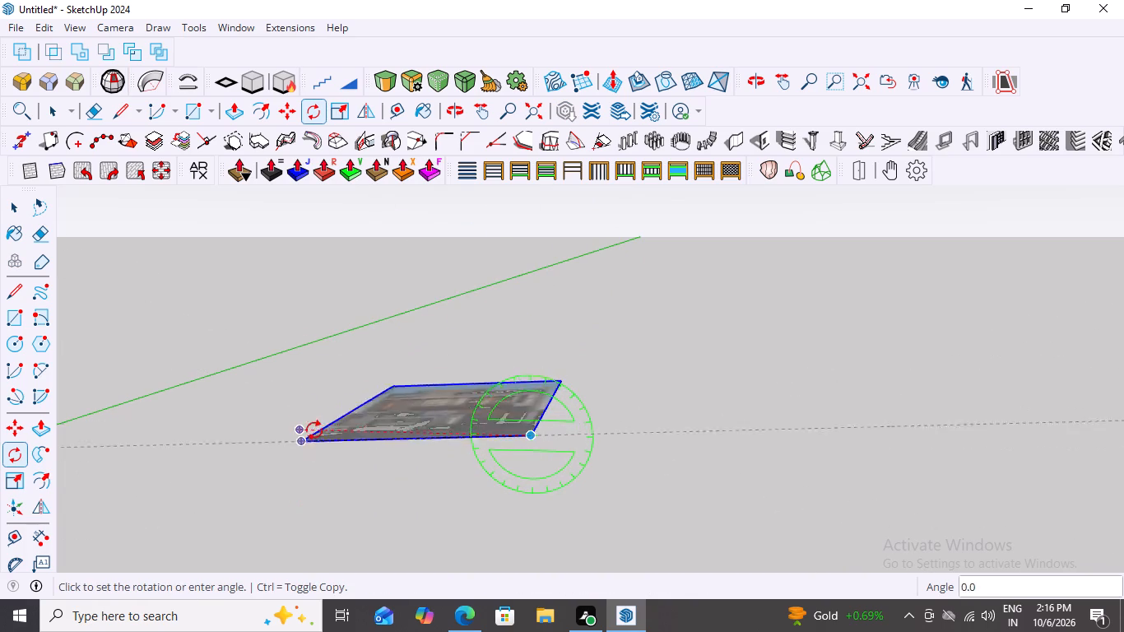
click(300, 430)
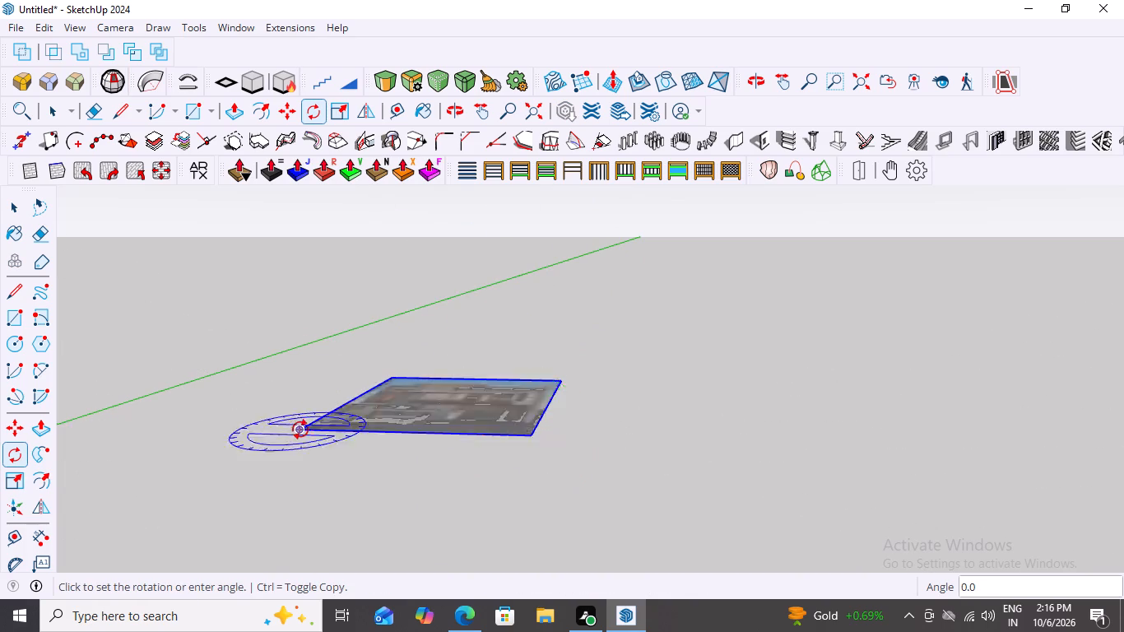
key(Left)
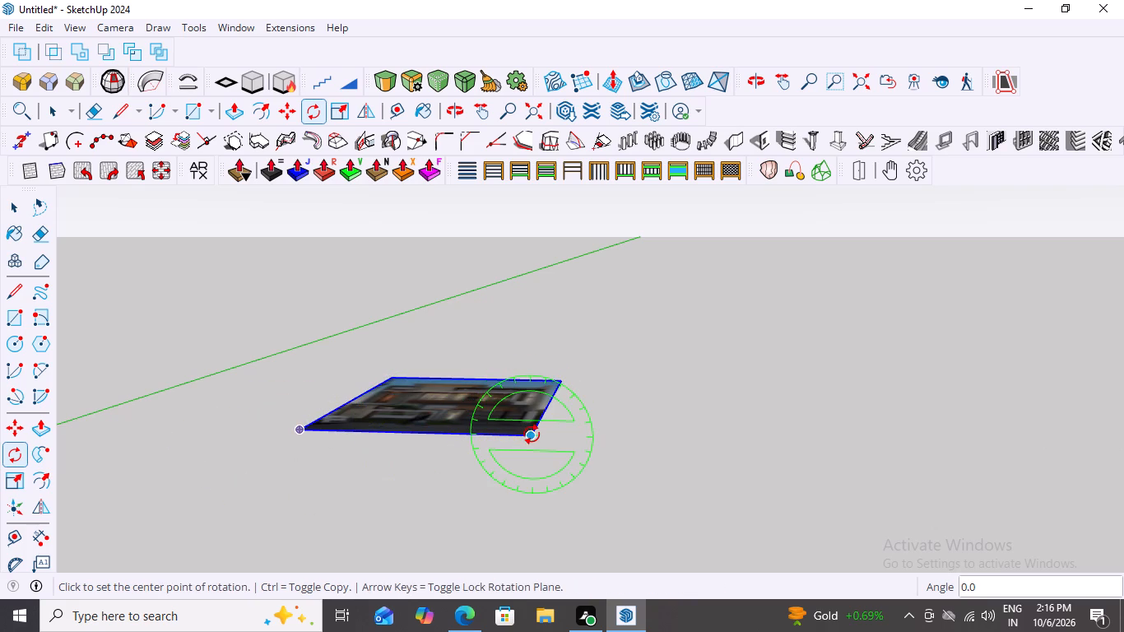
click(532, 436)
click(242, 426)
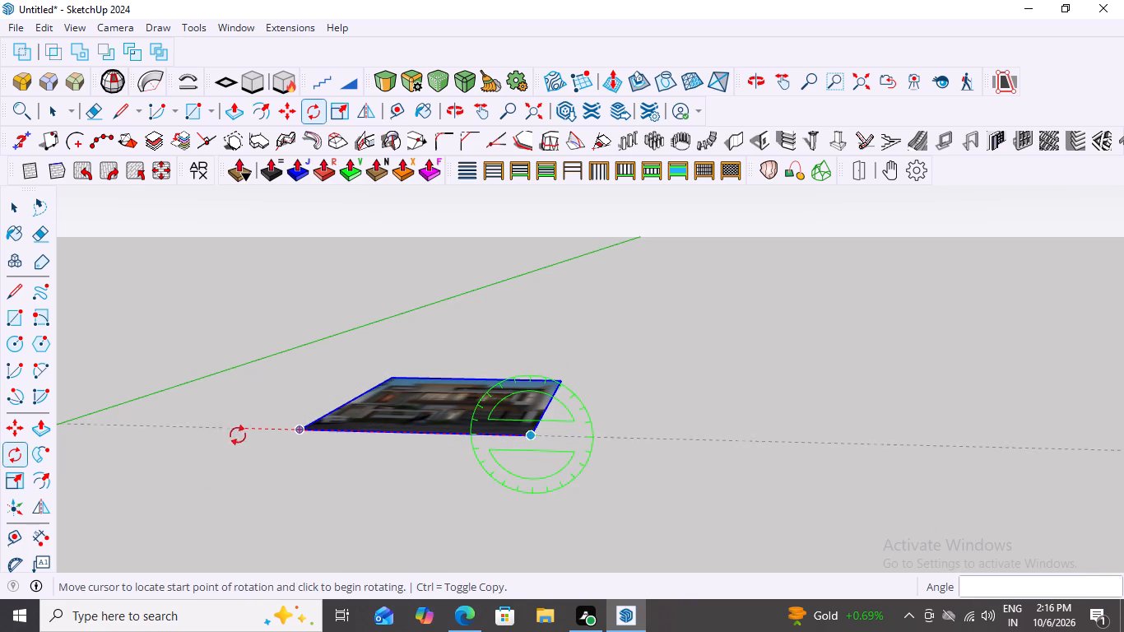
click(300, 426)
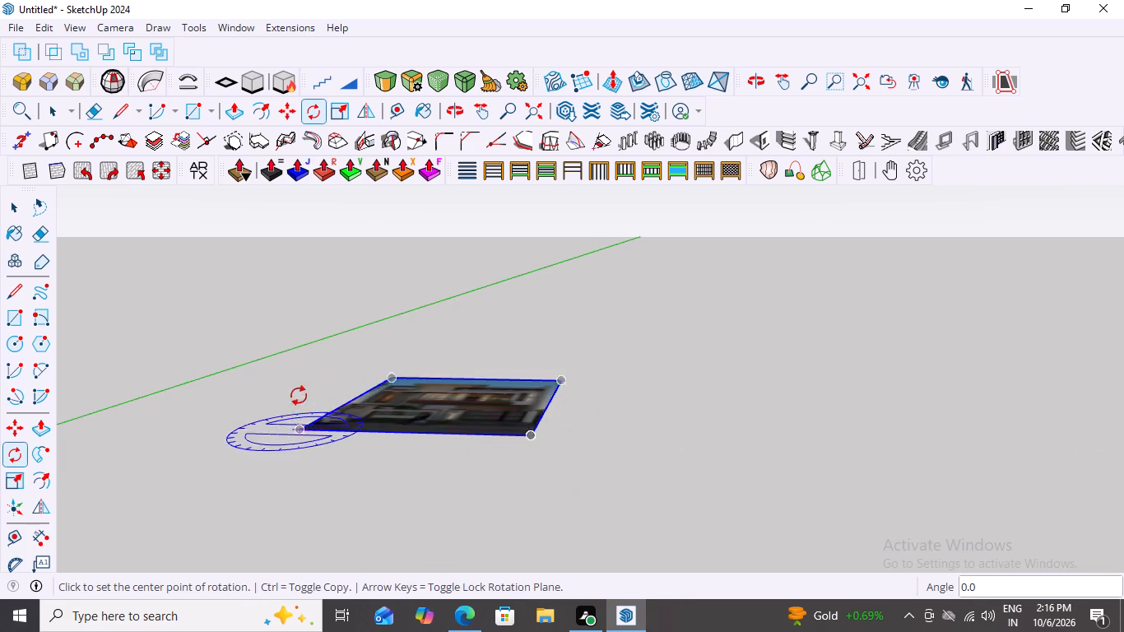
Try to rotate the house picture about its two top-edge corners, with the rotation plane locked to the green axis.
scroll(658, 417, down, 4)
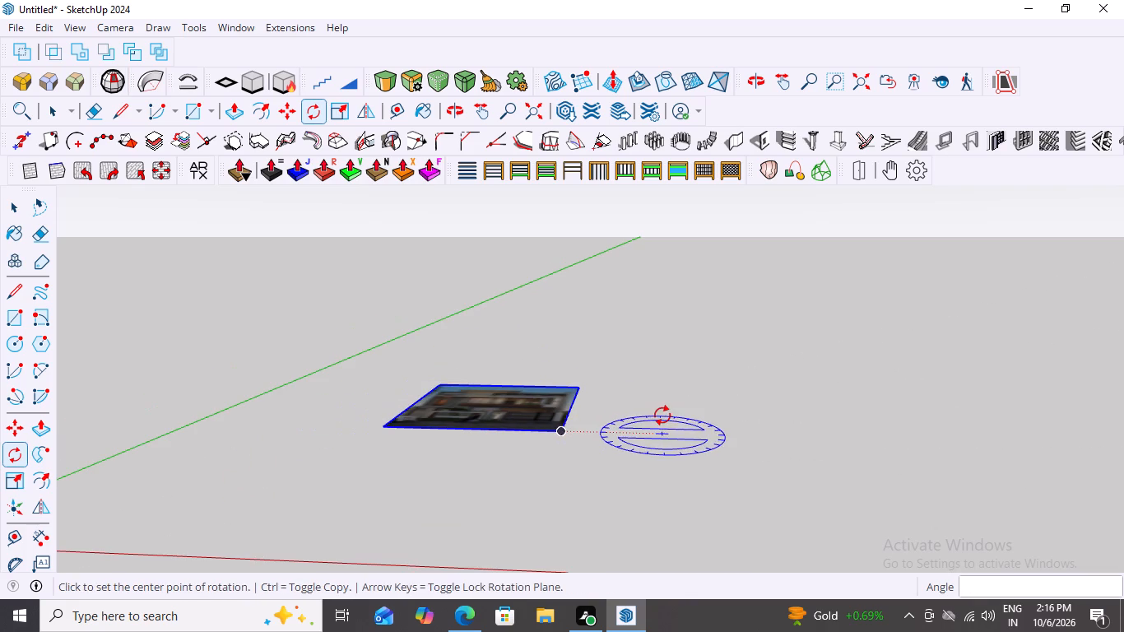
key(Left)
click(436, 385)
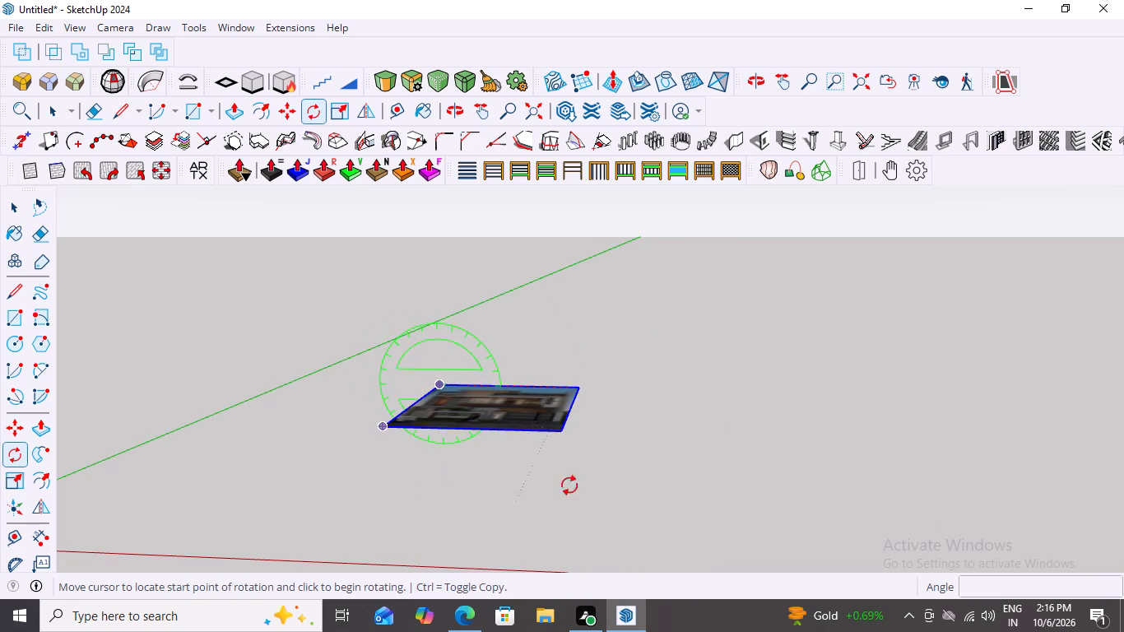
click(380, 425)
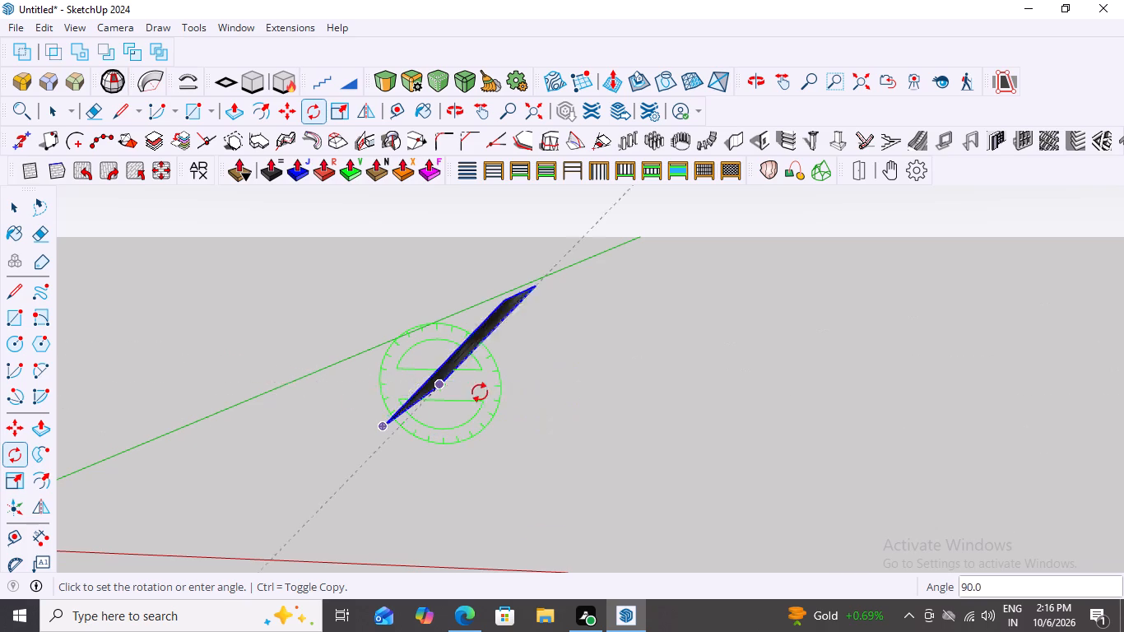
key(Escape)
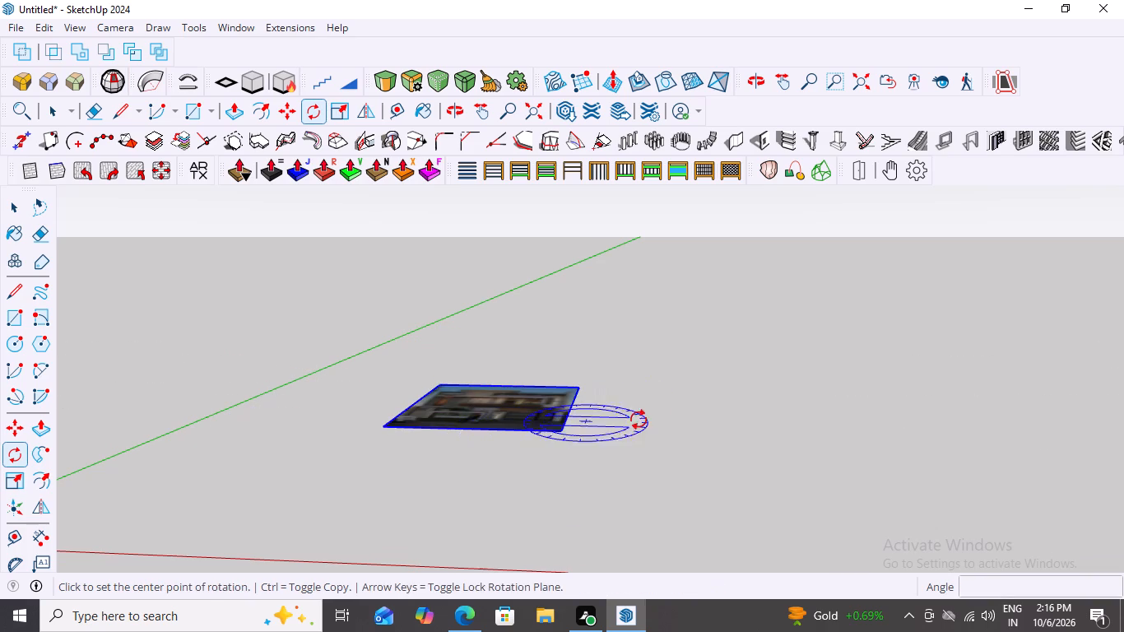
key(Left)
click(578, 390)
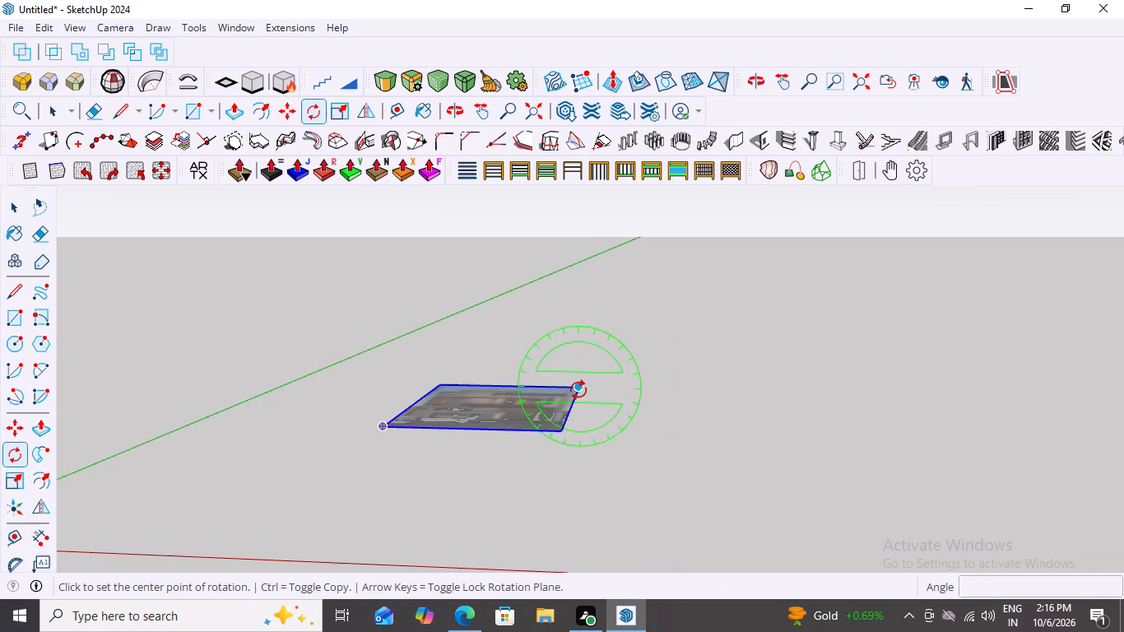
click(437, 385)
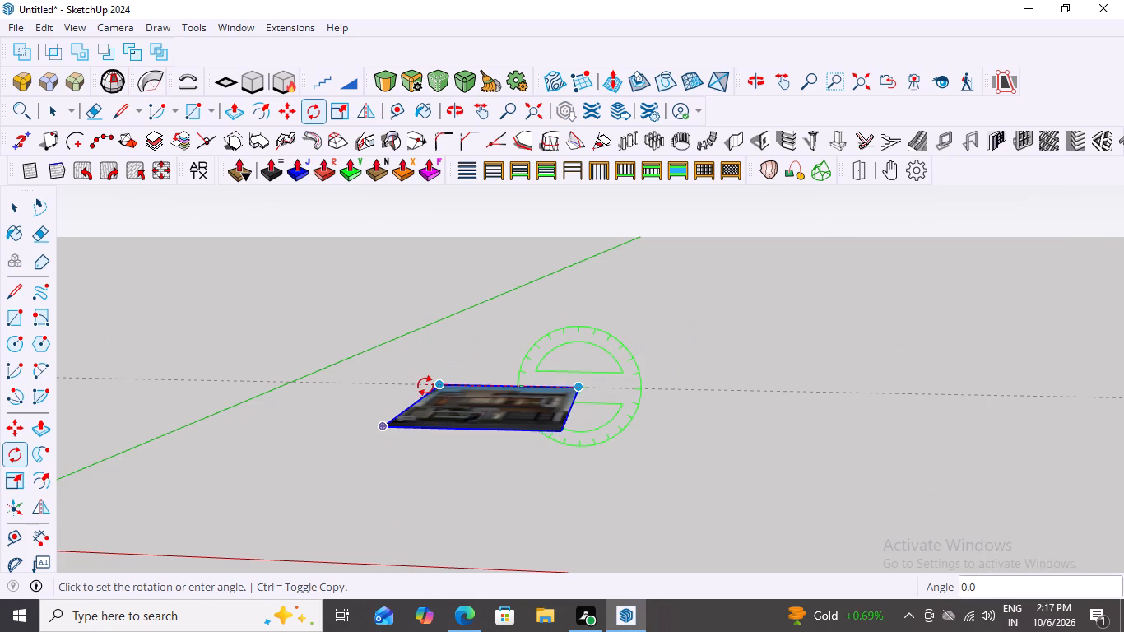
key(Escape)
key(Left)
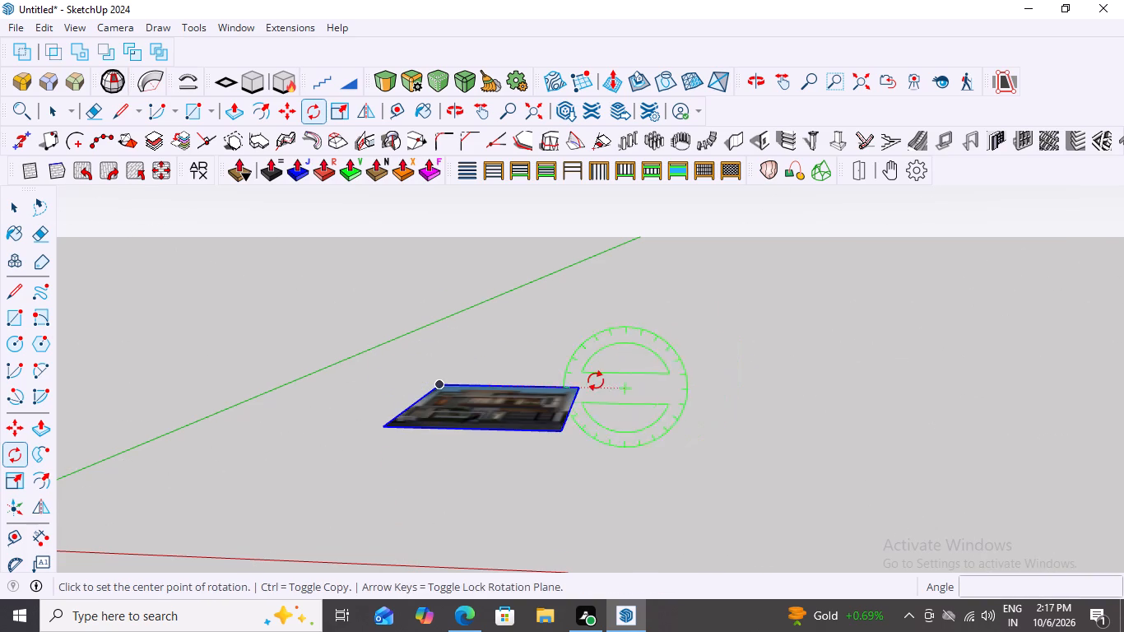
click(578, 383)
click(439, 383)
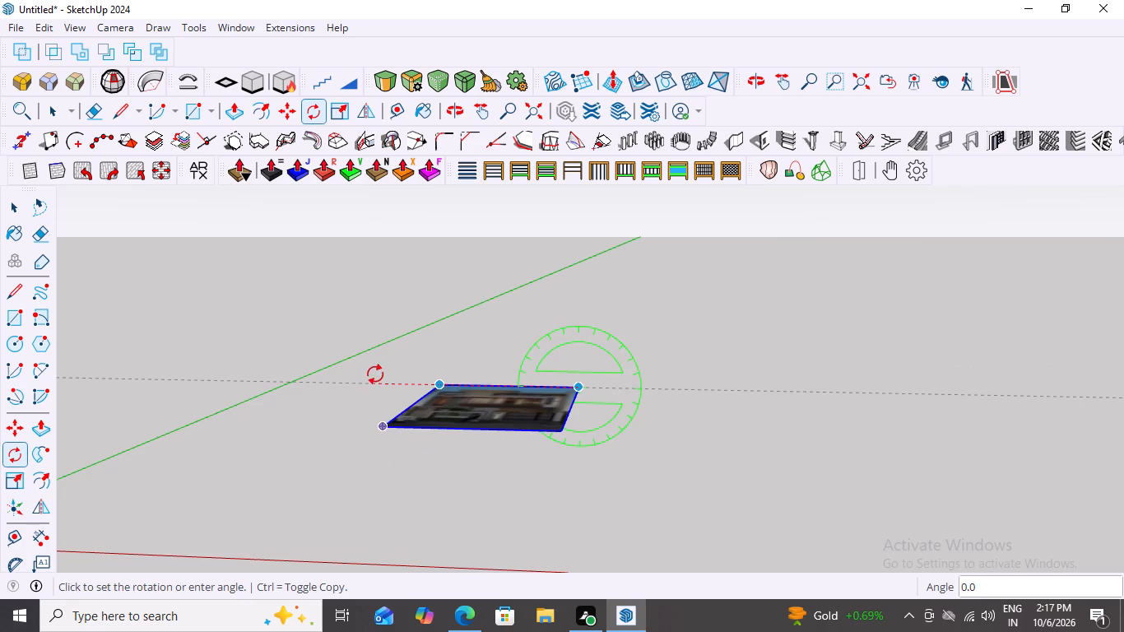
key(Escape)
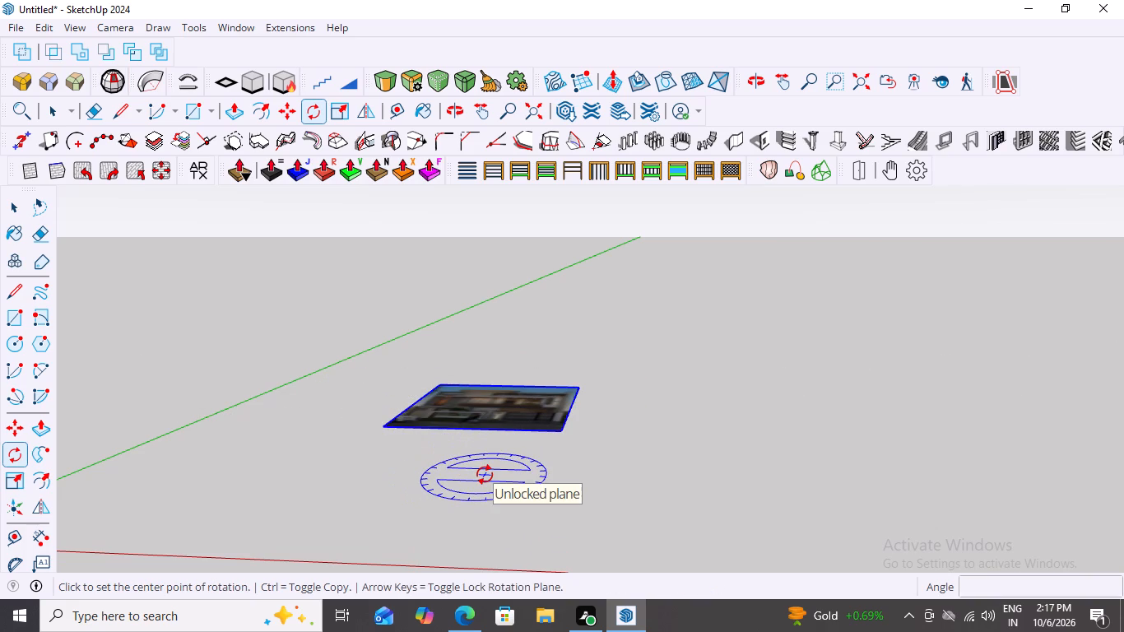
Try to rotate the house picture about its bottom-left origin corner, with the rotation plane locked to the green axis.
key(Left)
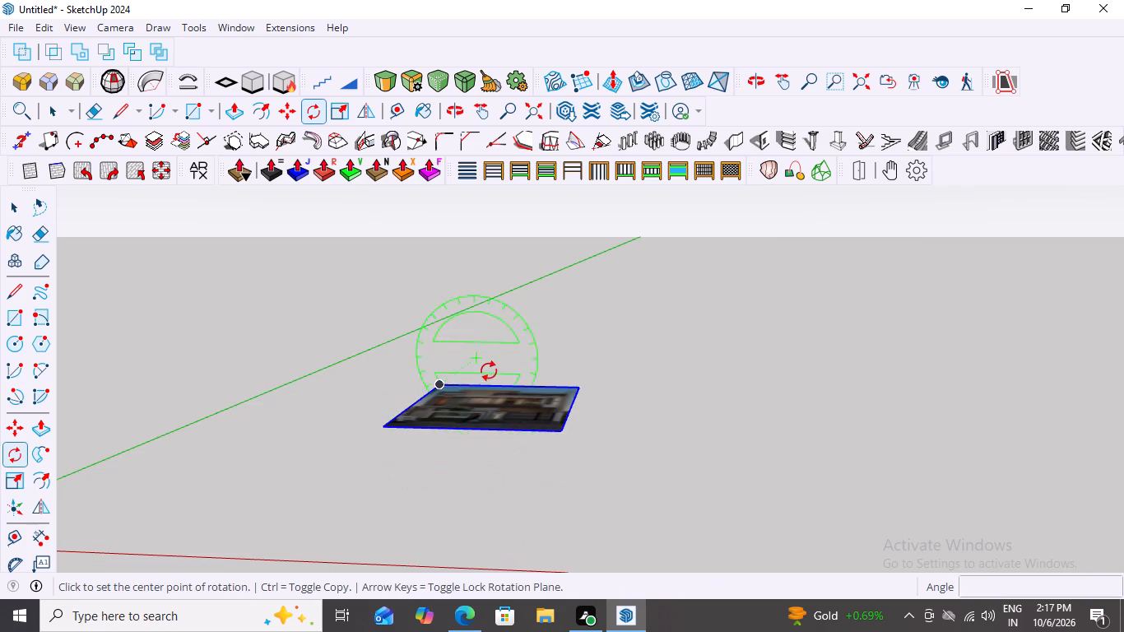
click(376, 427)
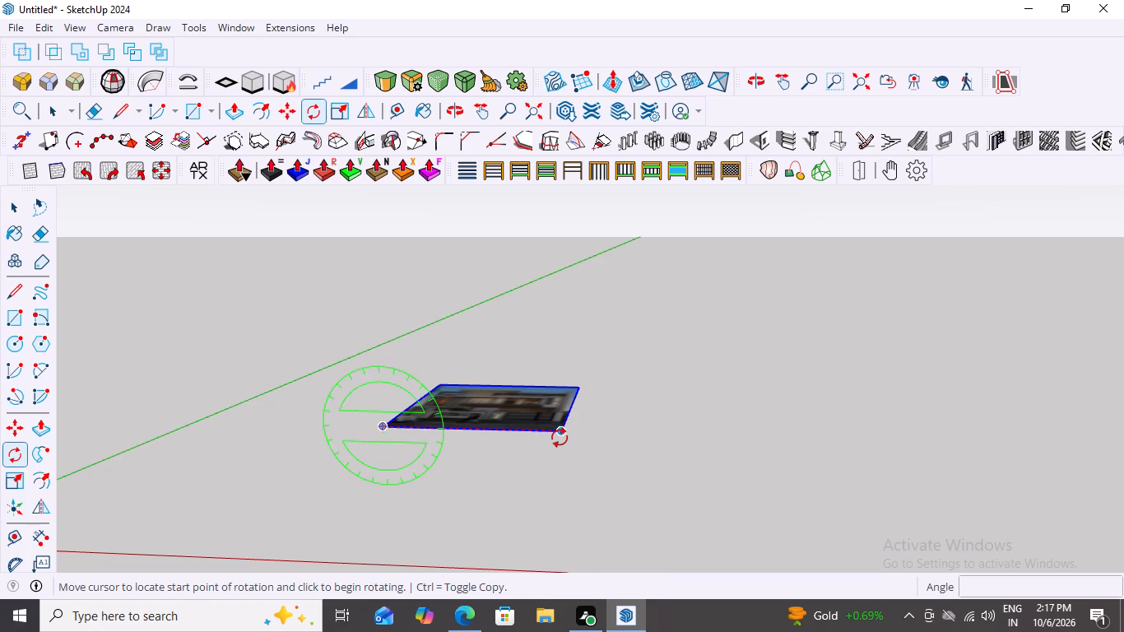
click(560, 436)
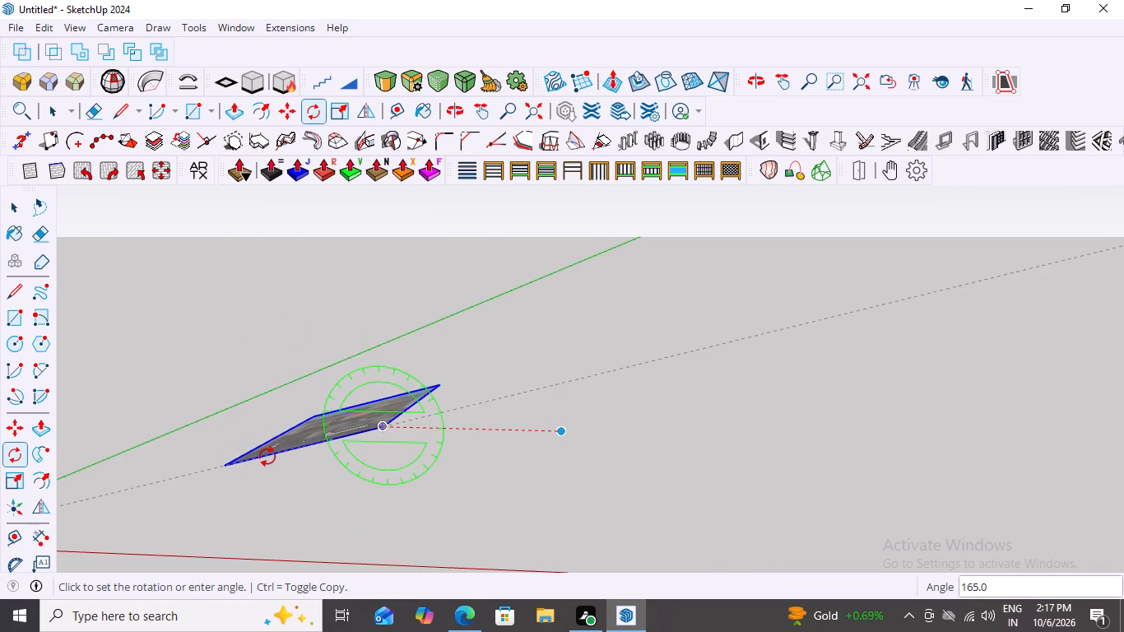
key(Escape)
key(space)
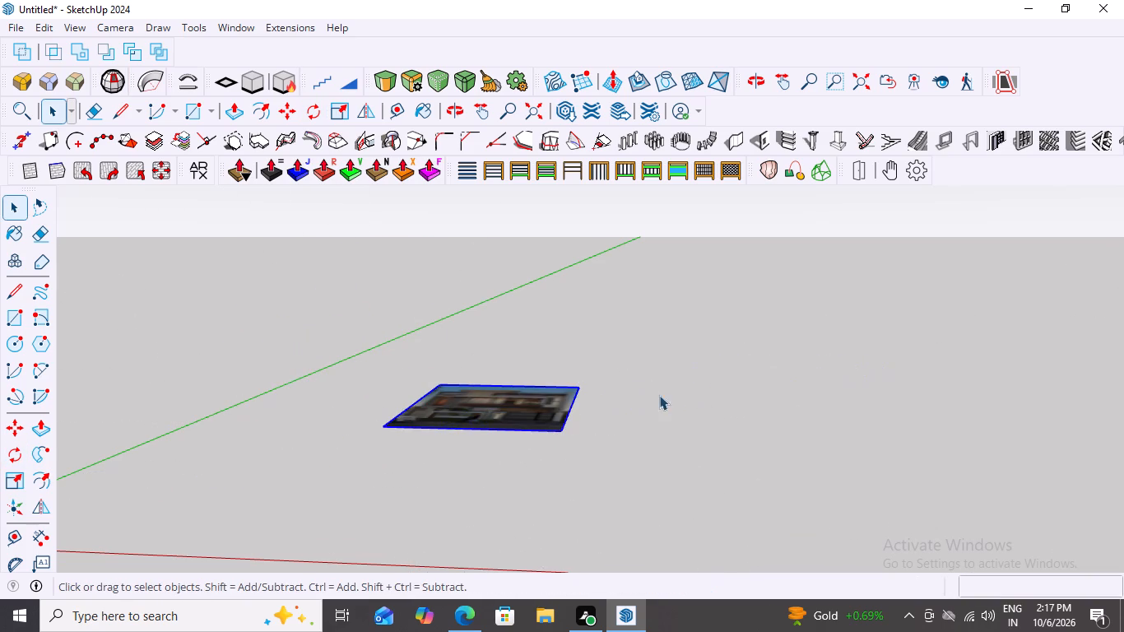
Examine the house facade in the imported picture from above, close enough to see both storeys, the boundary wall and the gate.
scroll(659, 395, down, 9)
scroll(589, 409, down, 1)
middle_drag(459, 337, 533, 494)
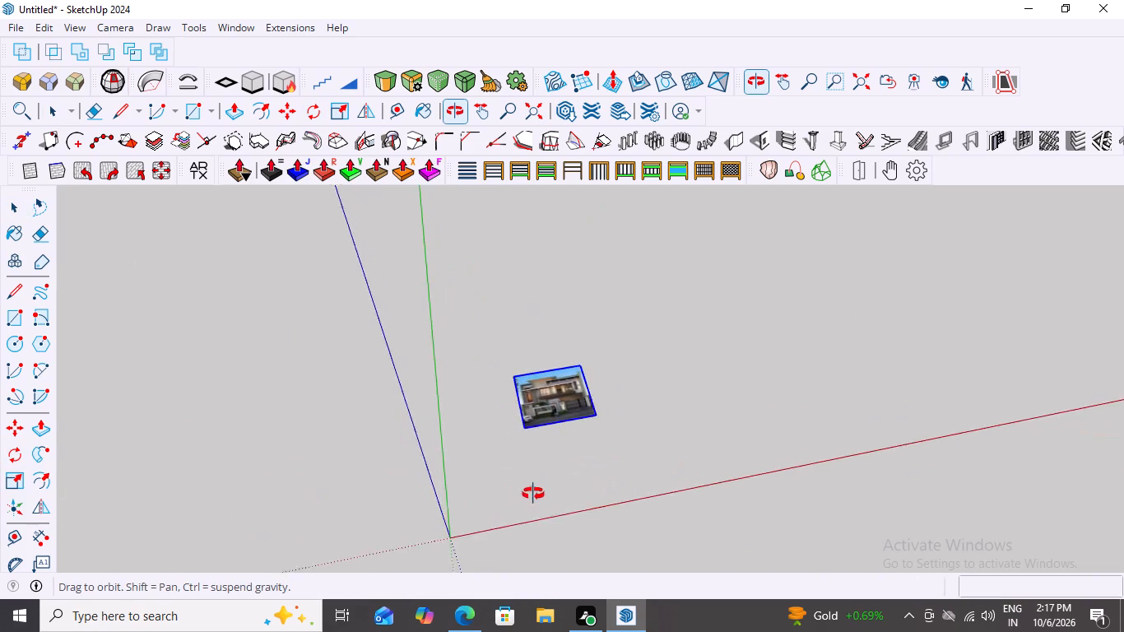
middle_drag(533, 494, 467, 598)
scroll(534, 379, up, 8)
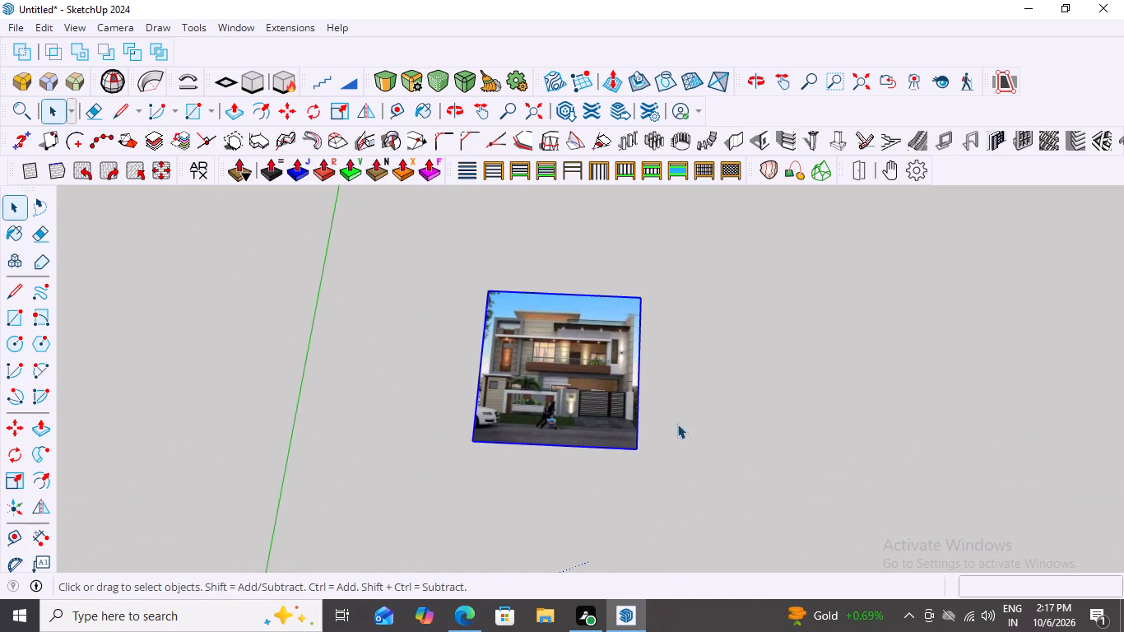
middle_click(678, 423)
scroll(570, 421, down, 1)
middle_drag(657, 393, 696, 378)
scroll(571, 413, up, 3)
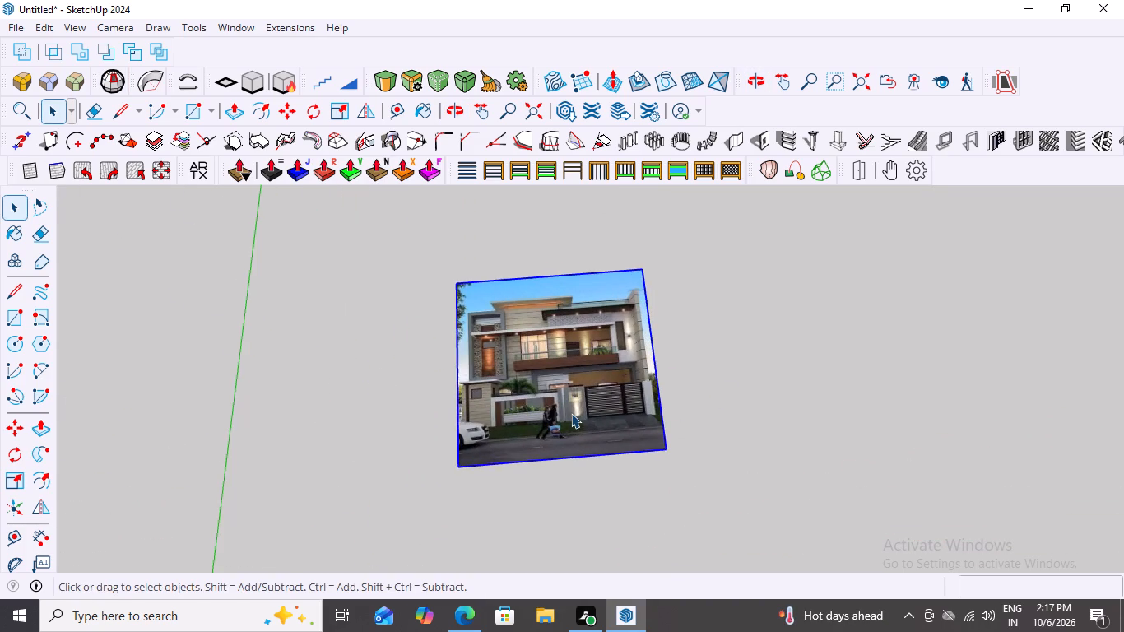
scroll(563, 402, up, 2)
scroll(489, 397, down, 2)
middle_drag(546, 408, 550, 402)
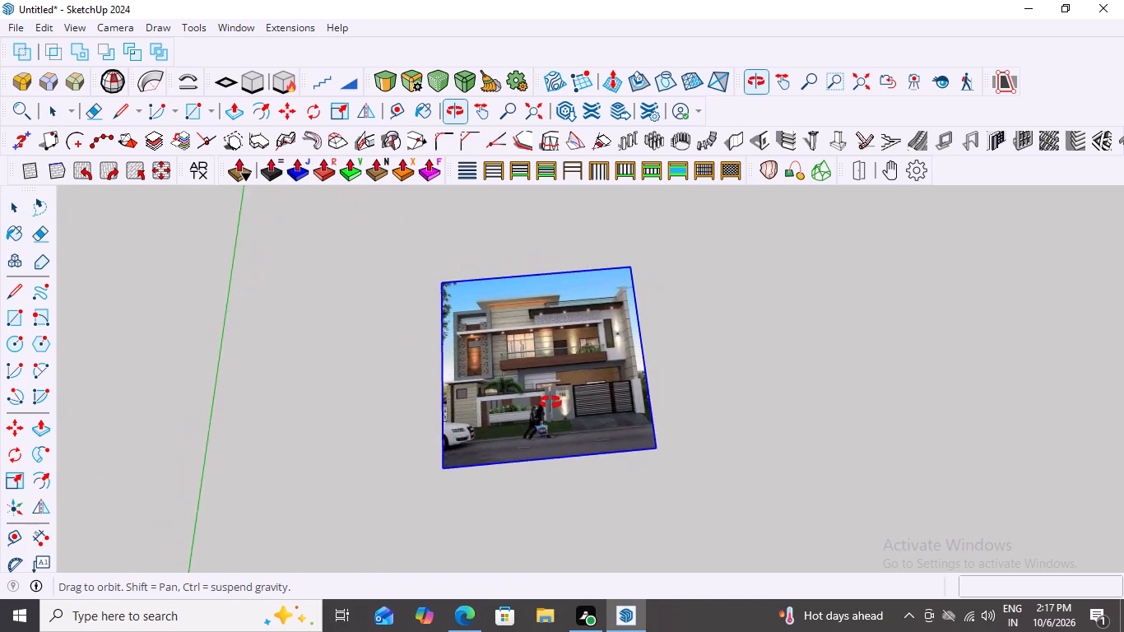
middle_drag(550, 402, 516, 404)
middle_drag(546, 391, 547, 390)
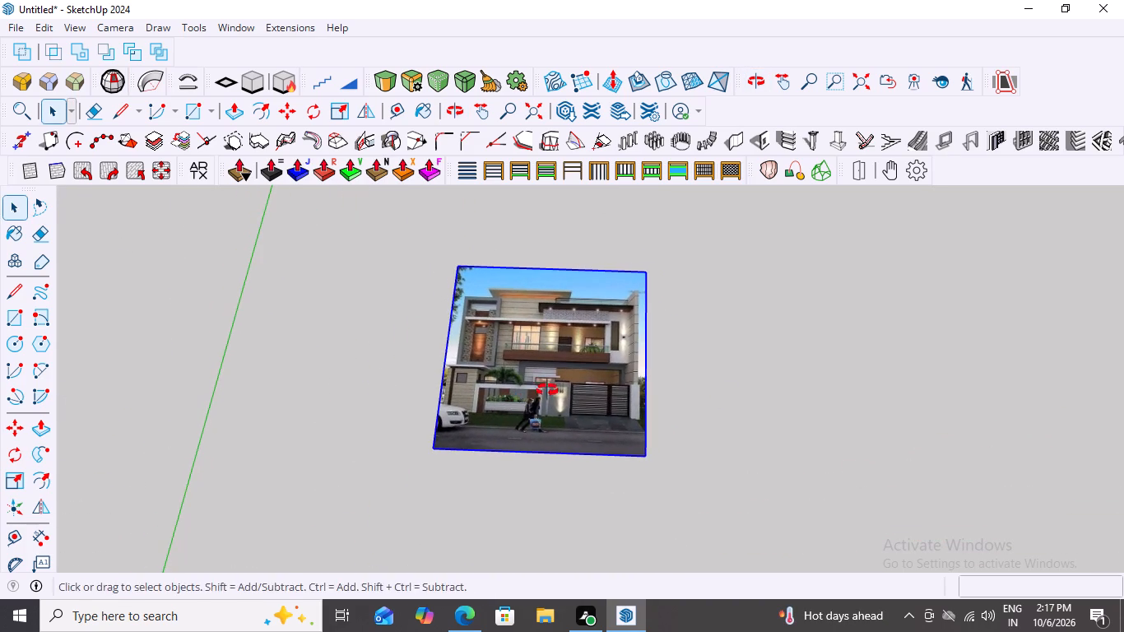
middle_drag(547, 390, 564, 444)
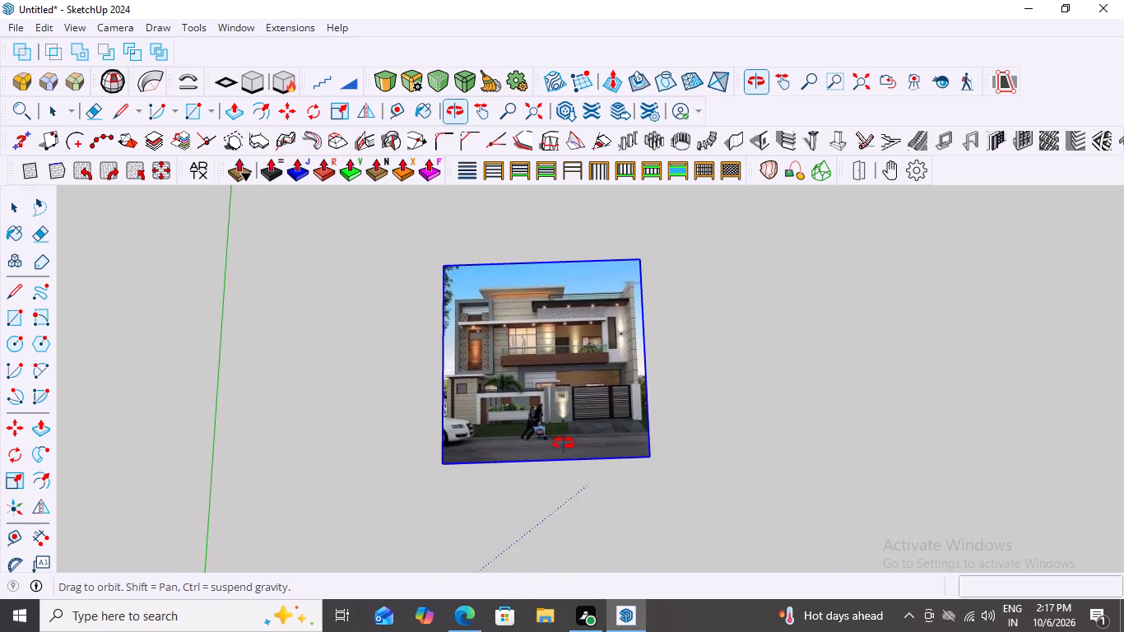
Examine the upper storey, balcony and roof details of the facade in the house picture up close.
middle_drag(564, 444, 555, 463)
scroll(493, 359, up, 13)
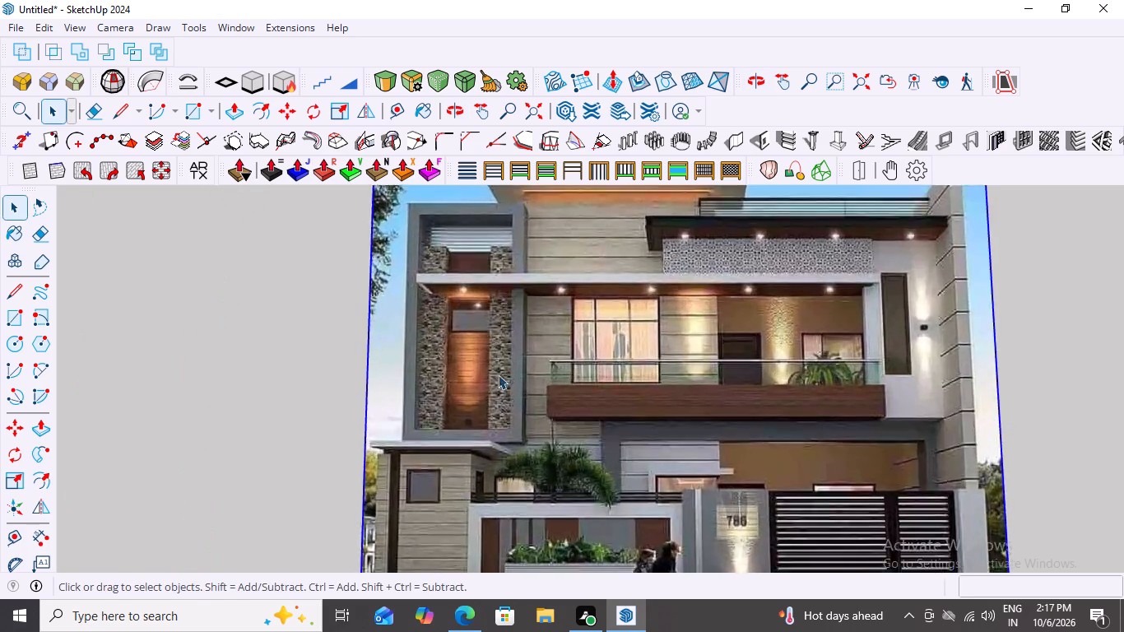
scroll(498, 374, up, 9)
scroll(506, 359, down, 15)
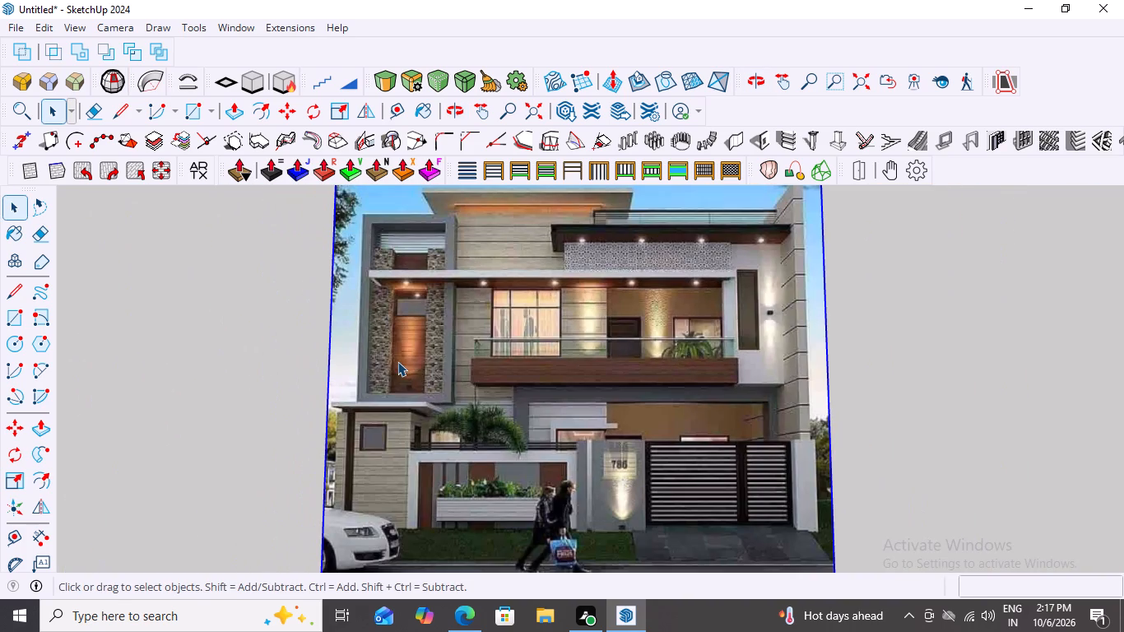
scroll(683, 204, up, 4)
scroll(640, 281, up, 5)
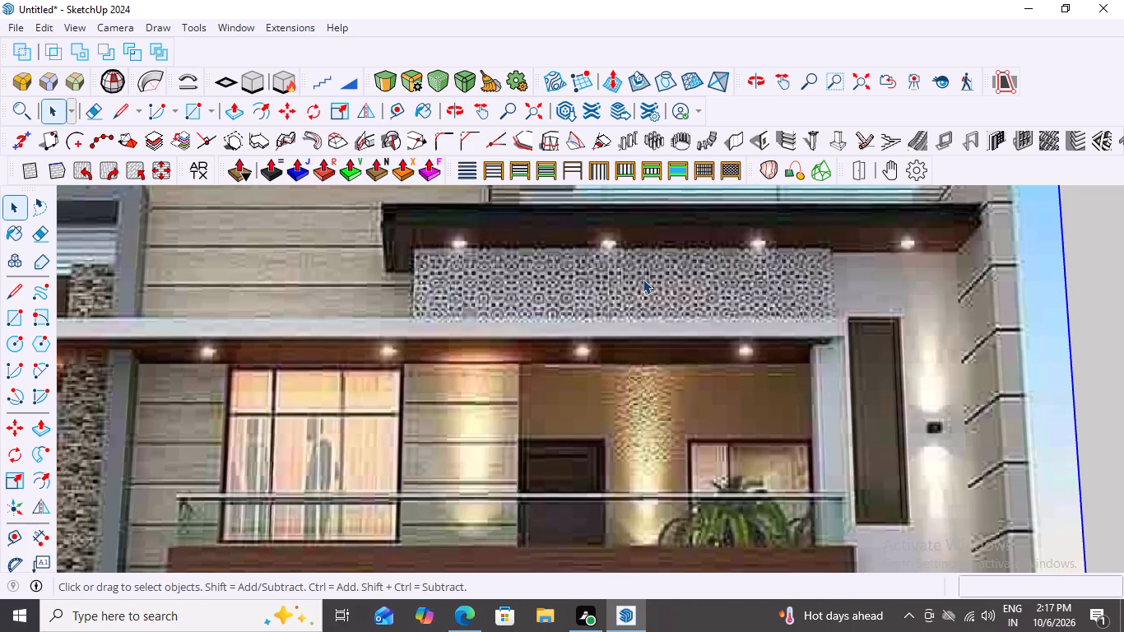
scroll(643, 279, down, 17)
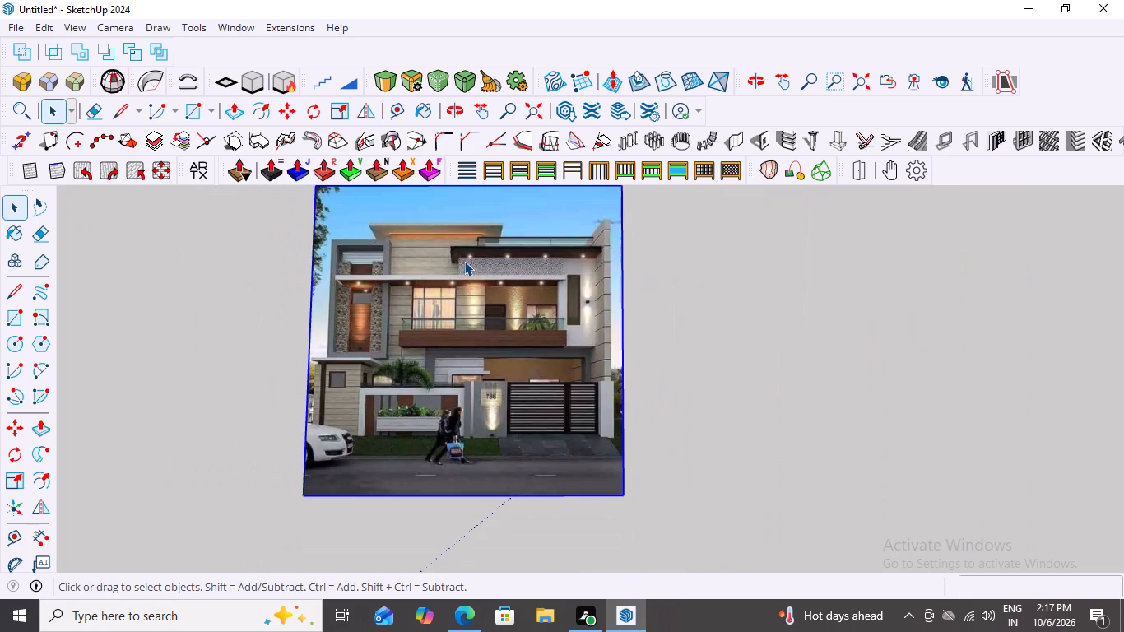
scroll(464, 261, down, 4)
scroll(476, 350, down, 5)
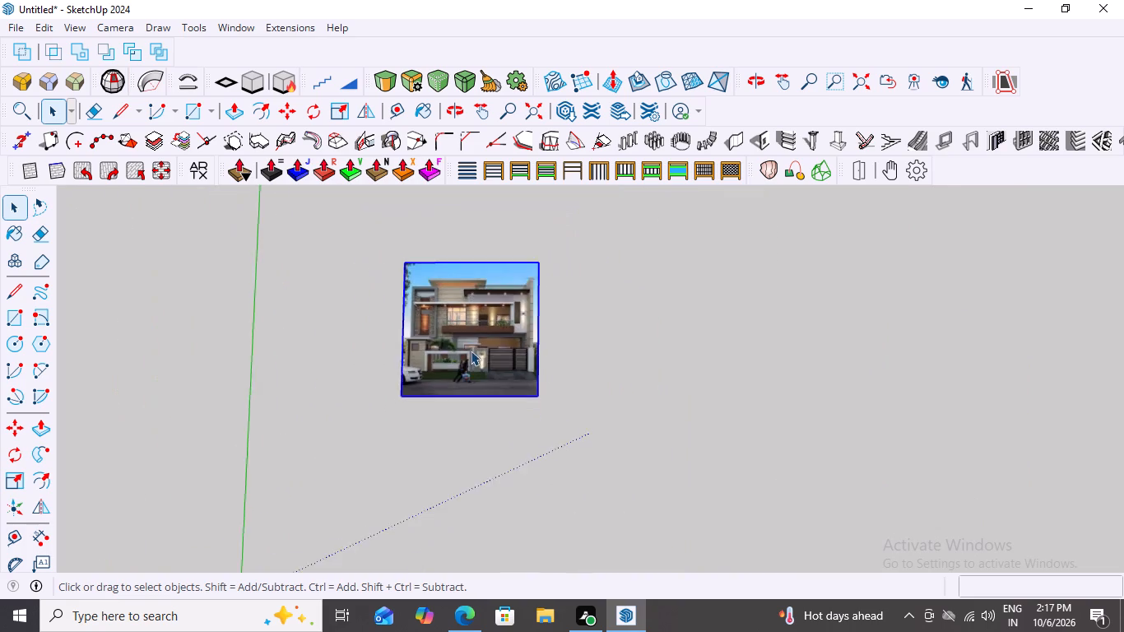
scroll(471, 351, down, 8)
scroll(454, 381, up, 3)
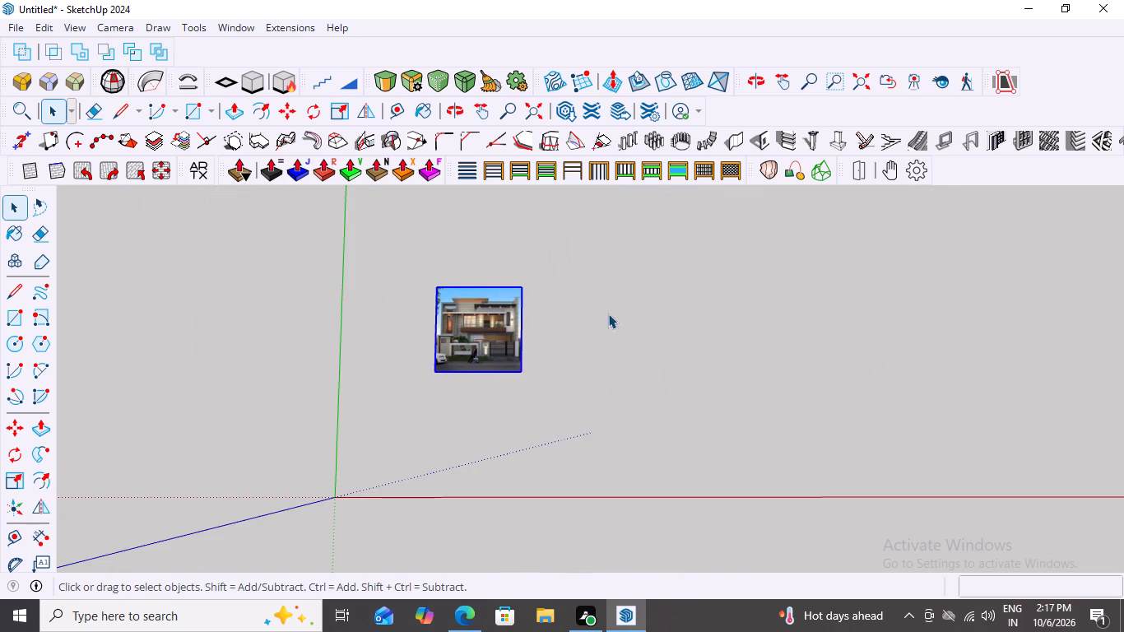
scroll(501, 304, up, 20)
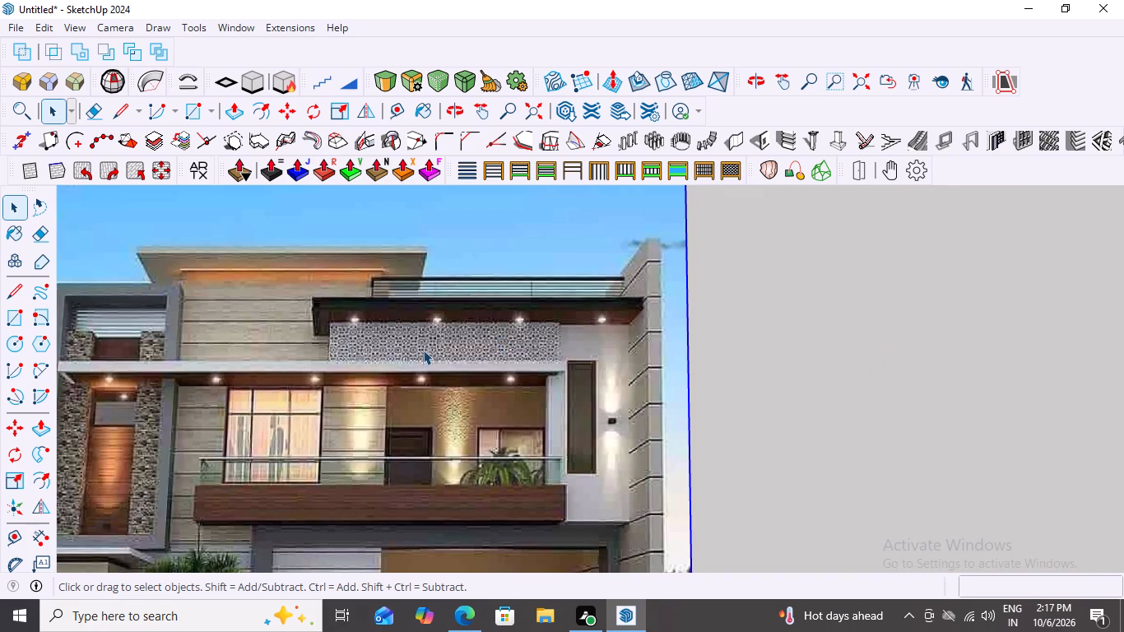
scroll(526, 327, down, 14)
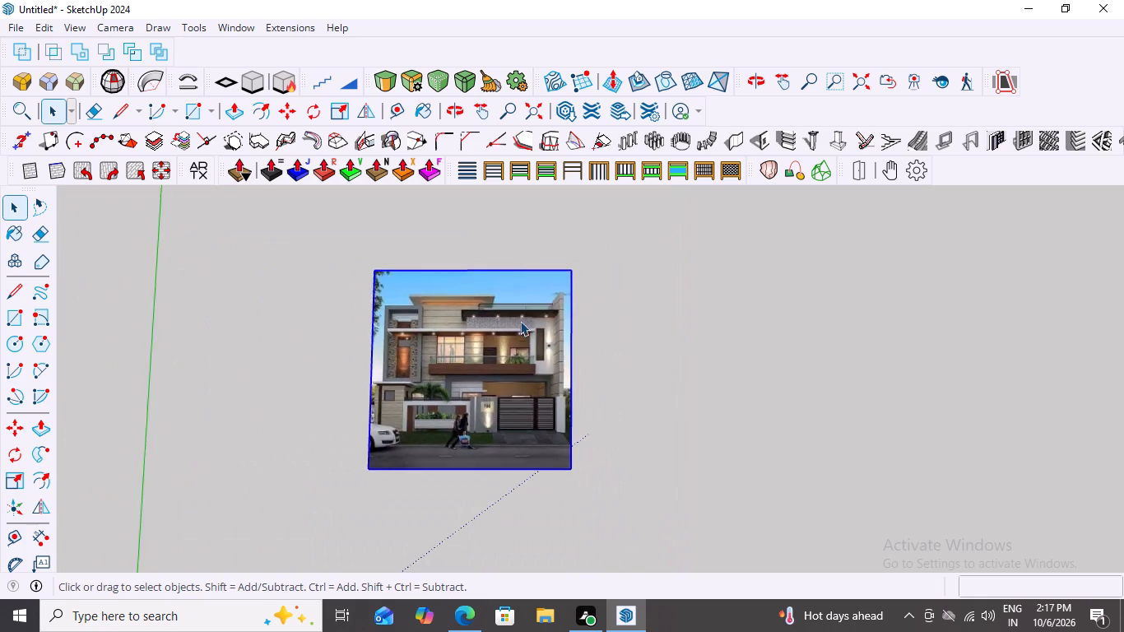
scroll(520, 321, down, 1)
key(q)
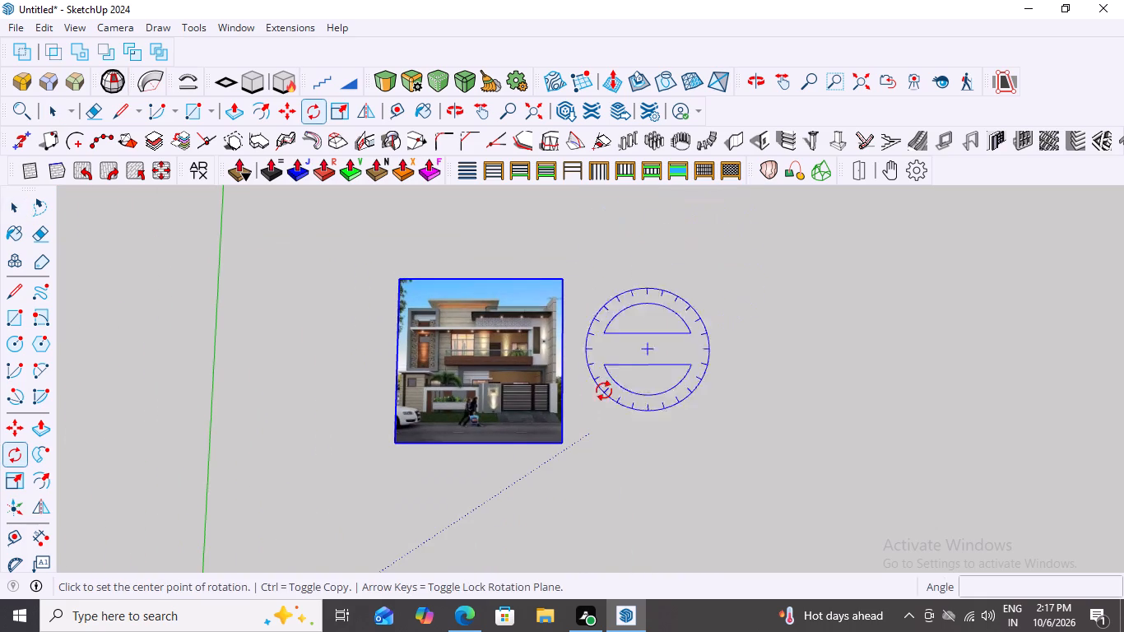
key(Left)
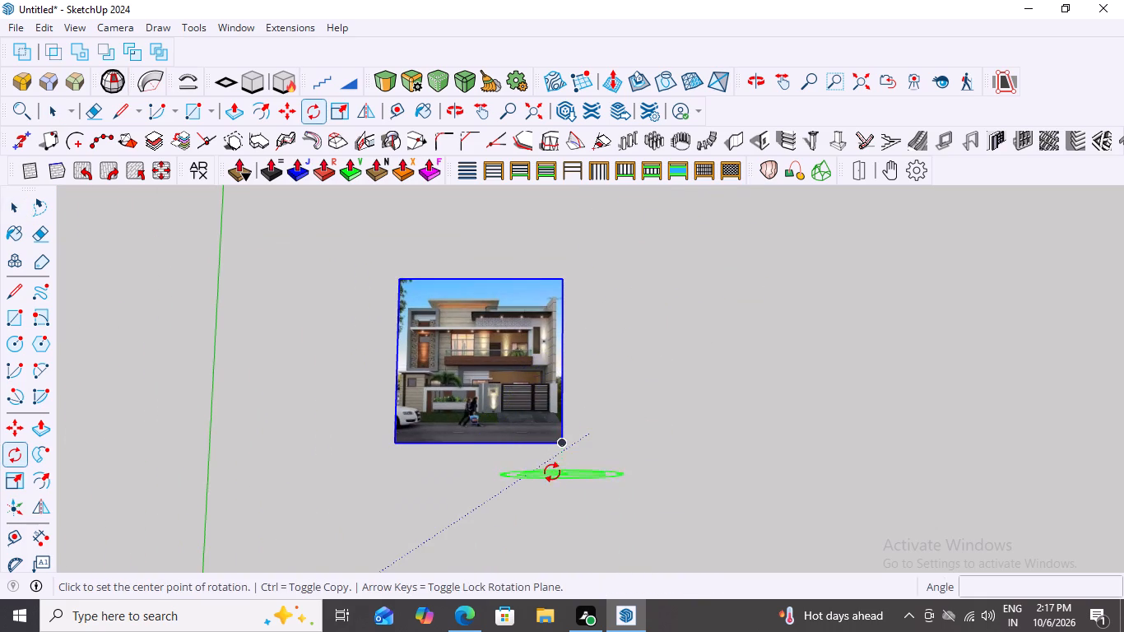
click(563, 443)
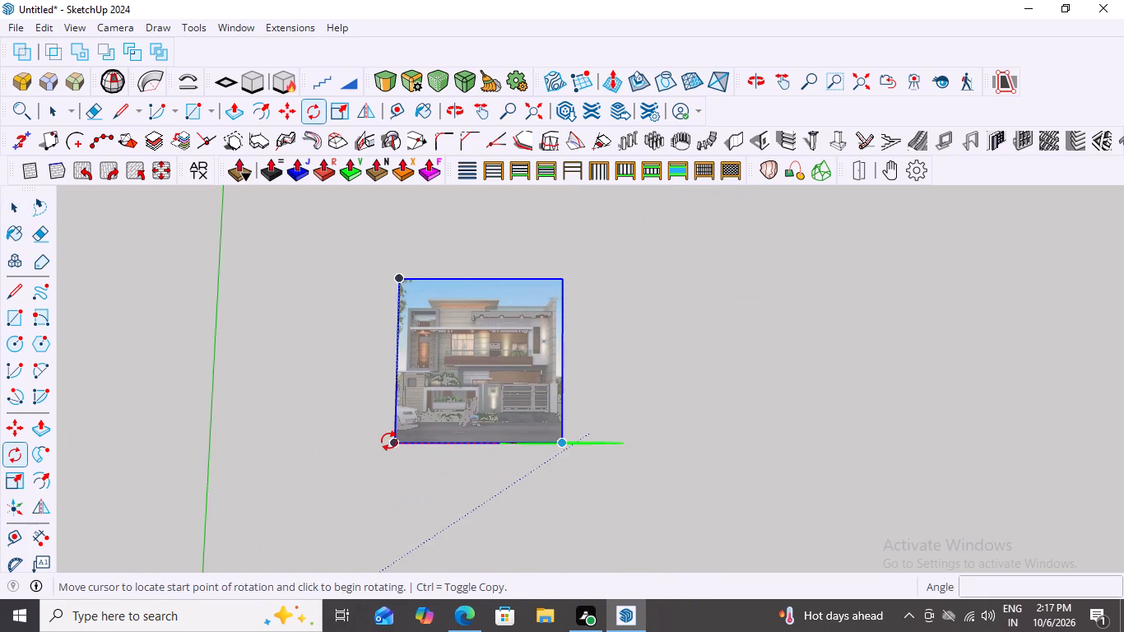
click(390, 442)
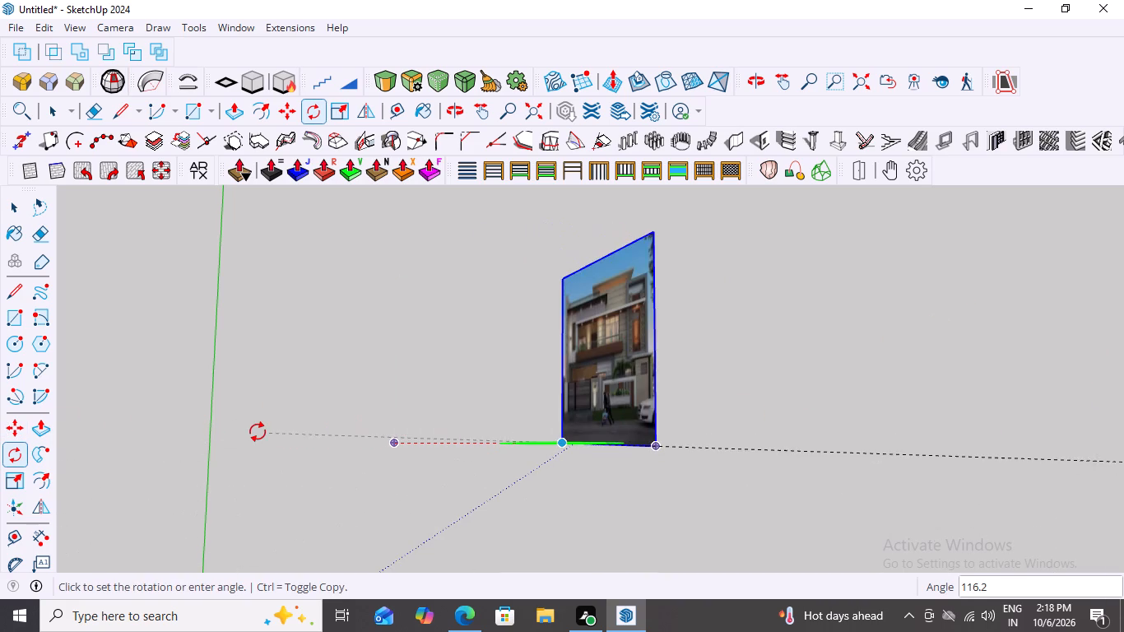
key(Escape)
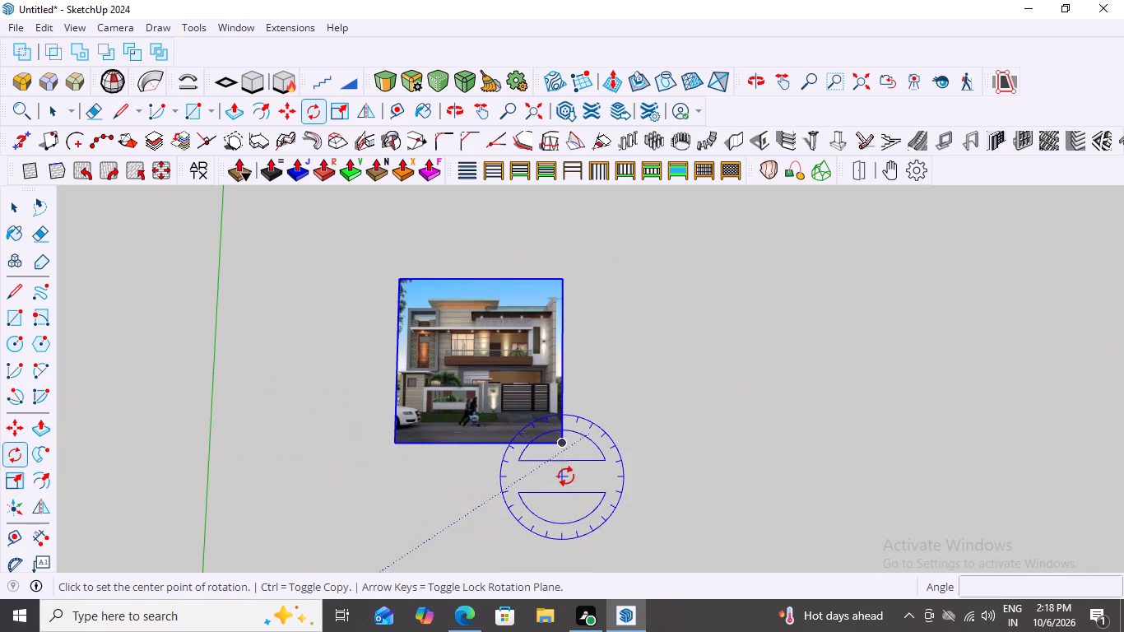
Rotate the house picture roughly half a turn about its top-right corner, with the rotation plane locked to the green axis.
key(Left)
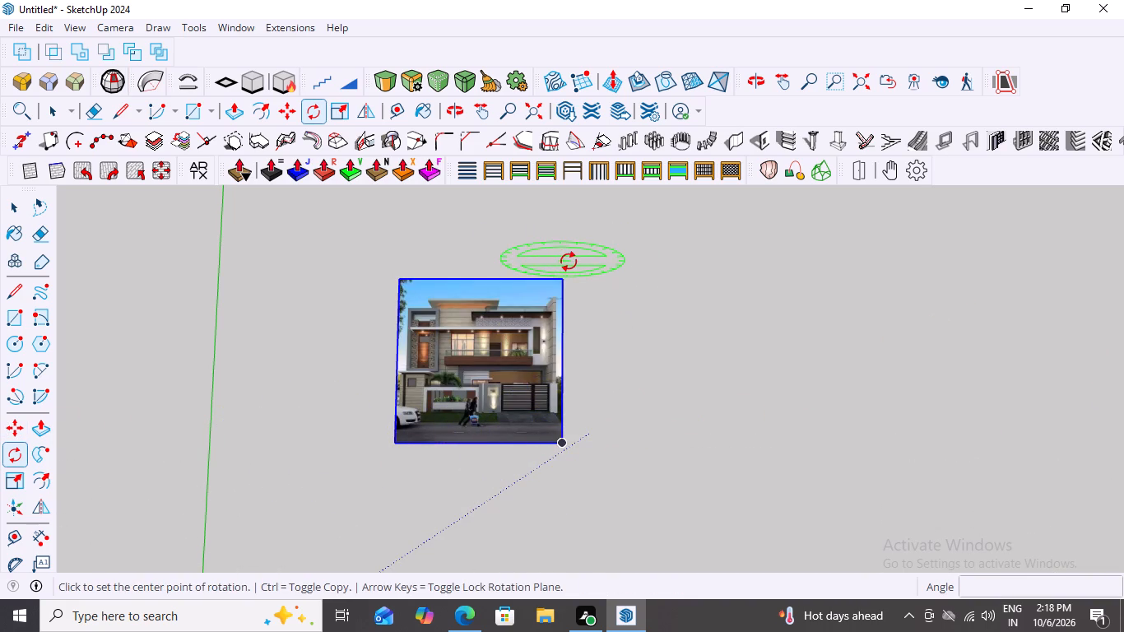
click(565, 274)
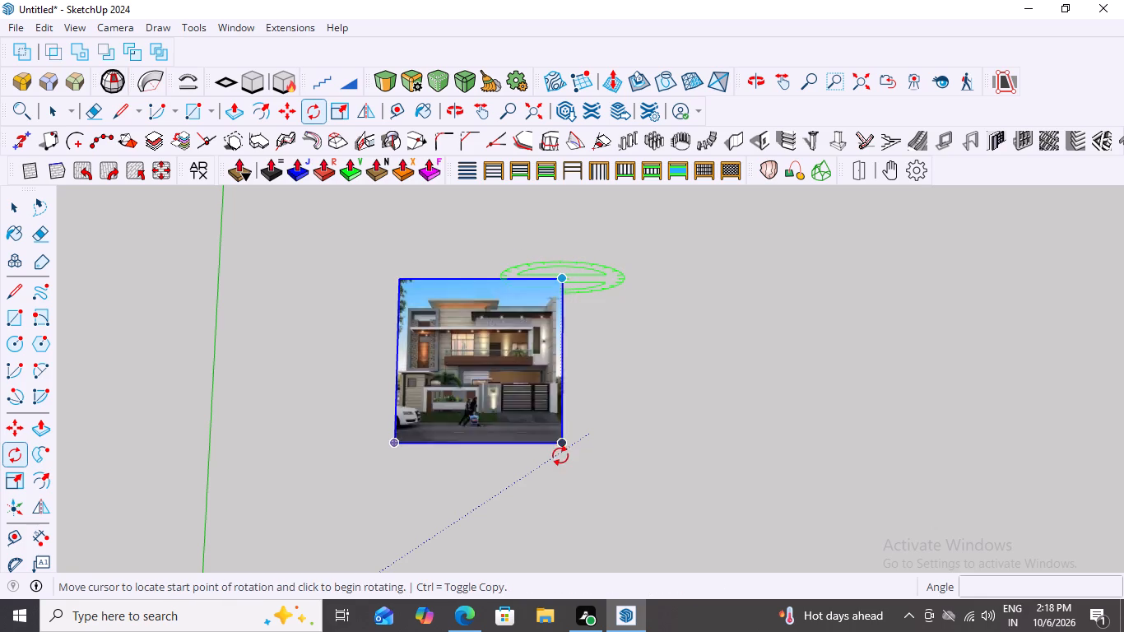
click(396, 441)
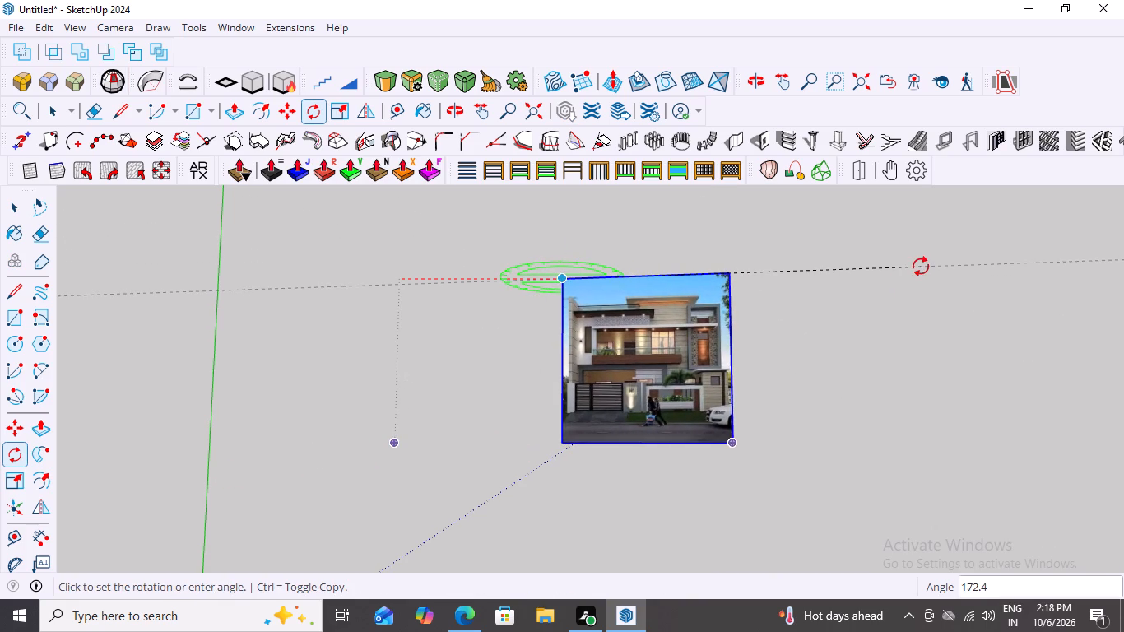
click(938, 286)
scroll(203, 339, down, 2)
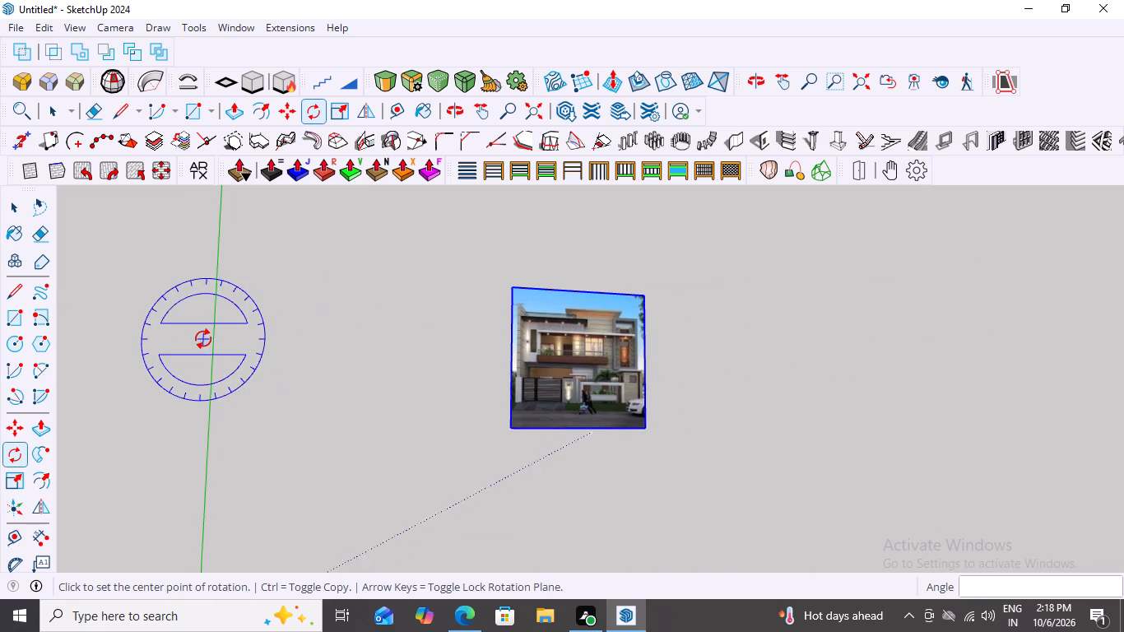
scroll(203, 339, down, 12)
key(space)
Cut the selected house picture out of the model.
middle_drag(638, 351, 616, 425)
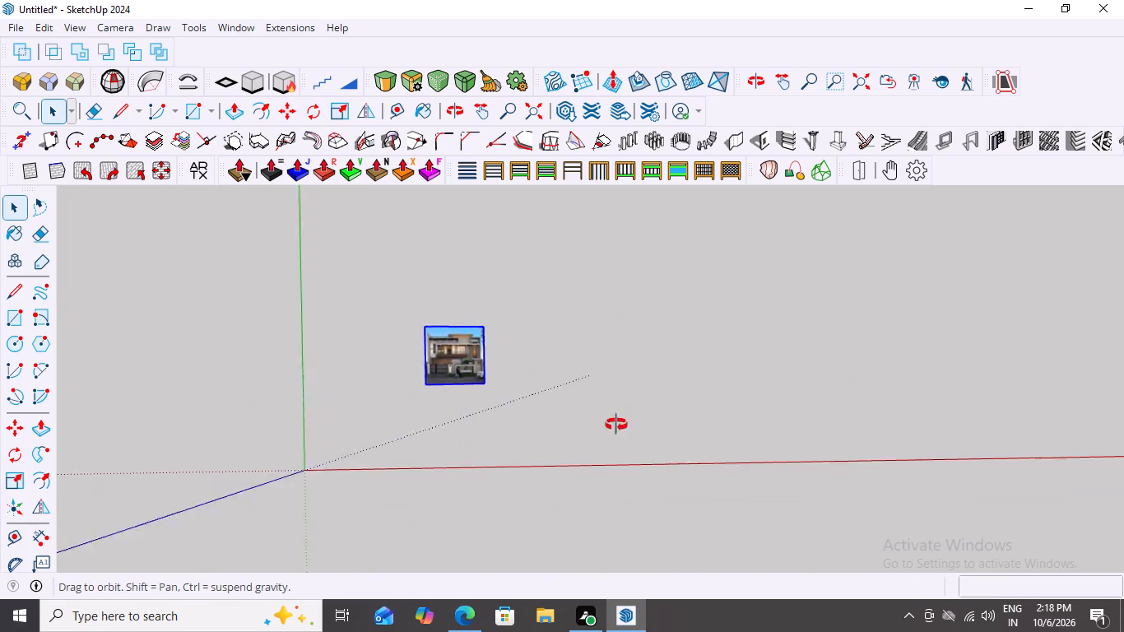
middle_drag(616, 425, 626, 266)
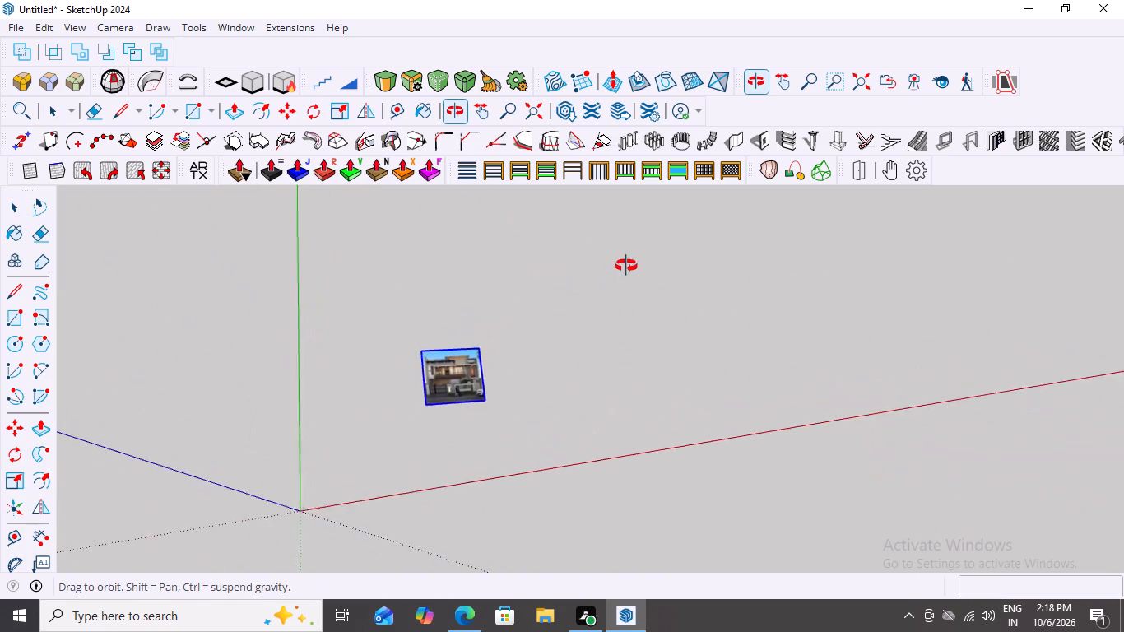
middle_drag(626, 266, 649, 253)
key(ctrl+x)
From a low, near-horizon view of the axes, import the JPEG WhatsApp Image 2026-10-06 at 1.01.14 PM from Downloads as an image.
scroll(412, 368, down, 2)
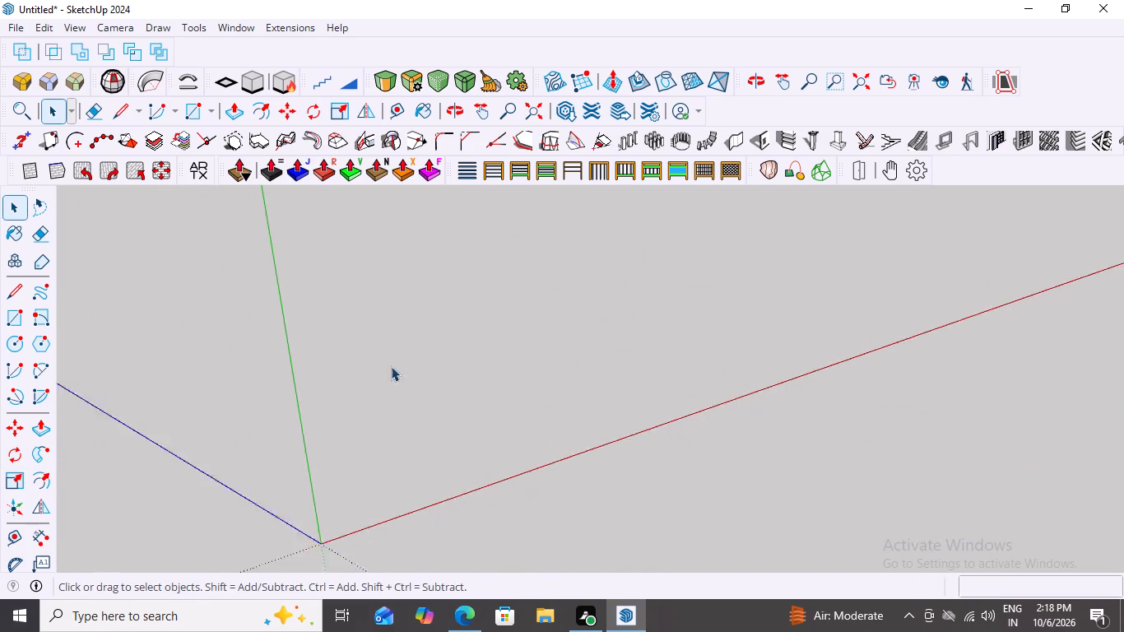
scroll(391, 366, down, 20)
scroll(391, 366, down, 8)
scroll(596, 470, down, 1)
middle_drag(570, 462, 402, 276)
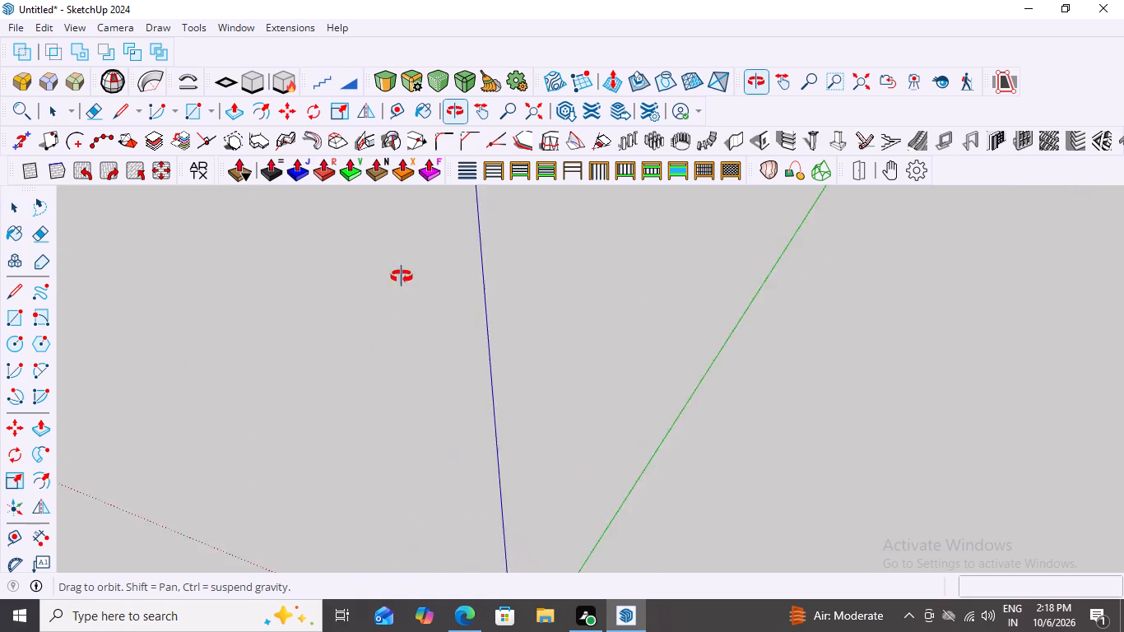
middle_drag(402, 276, 495, 250)
scroll(495, 250, down, 20)
scroll(495, 250, down, 1)
middle_drag(521, 435, 536, 431)
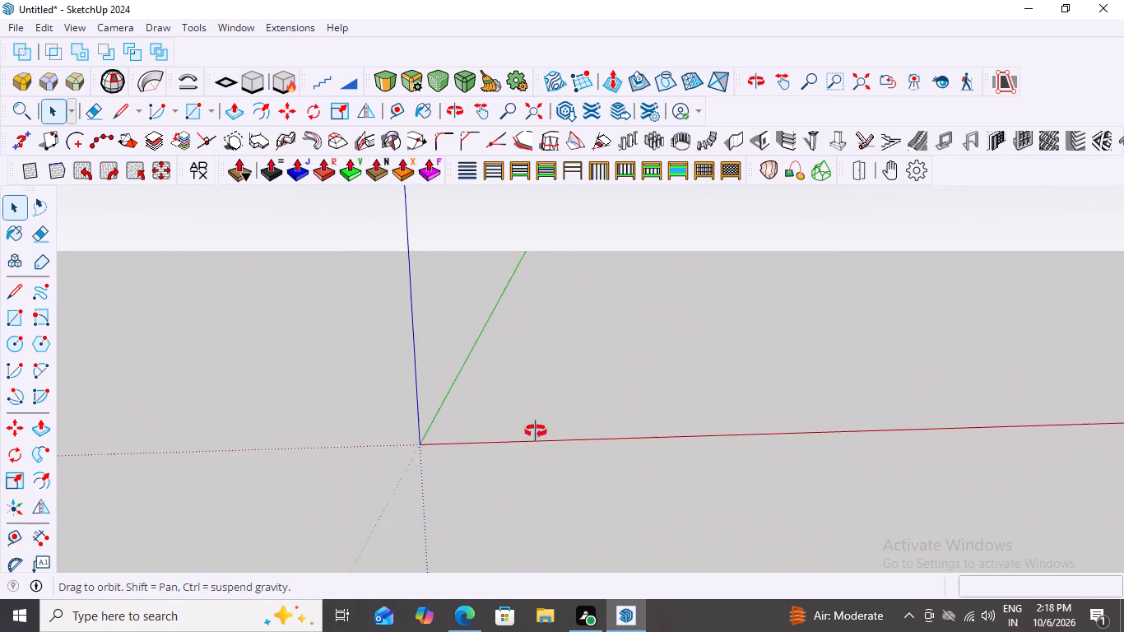
middle_drag(536, 431, 529, 410)
scroll(529, 410, down, 8)
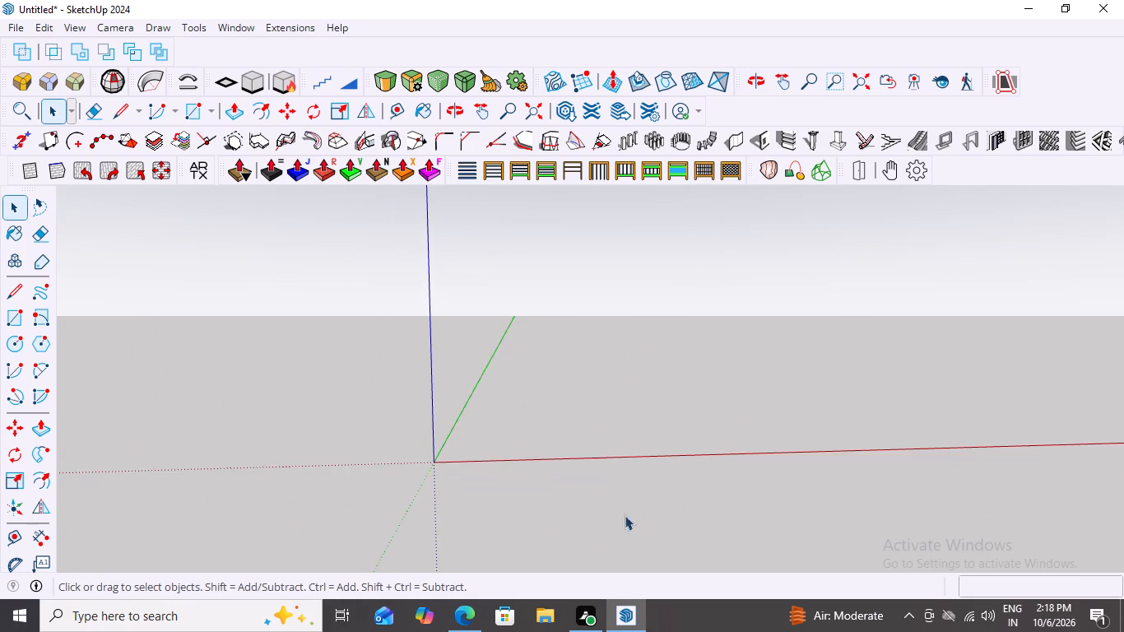
middle_drag(732, 490, 710, 448)
scroll(650, 434, down, 4)
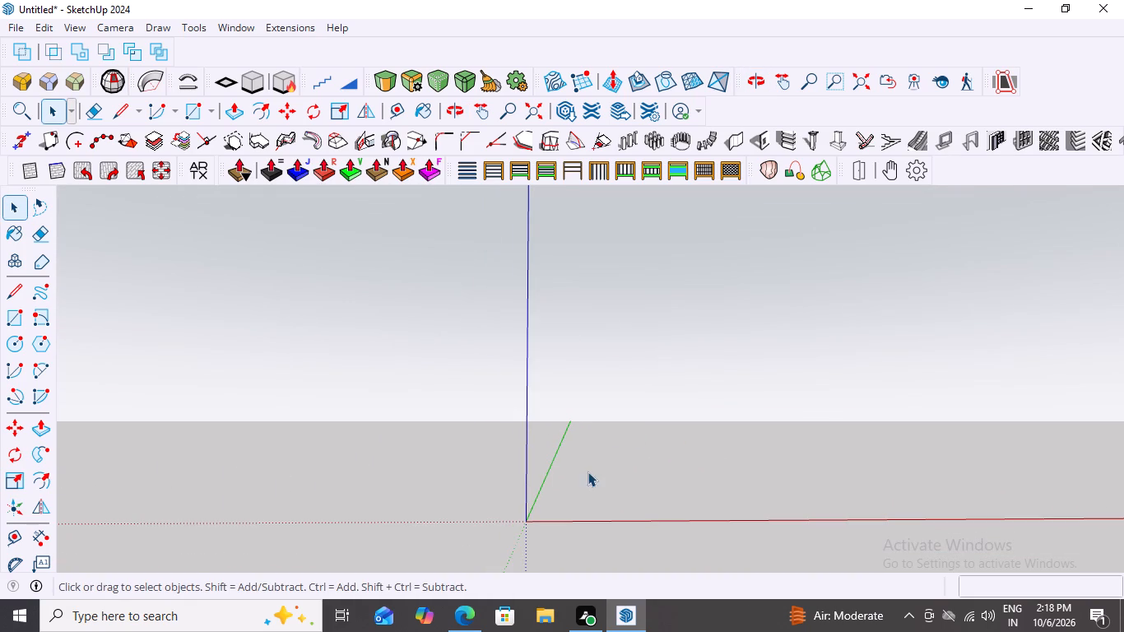
key(Left)
scroll(618, 506, up, 4)
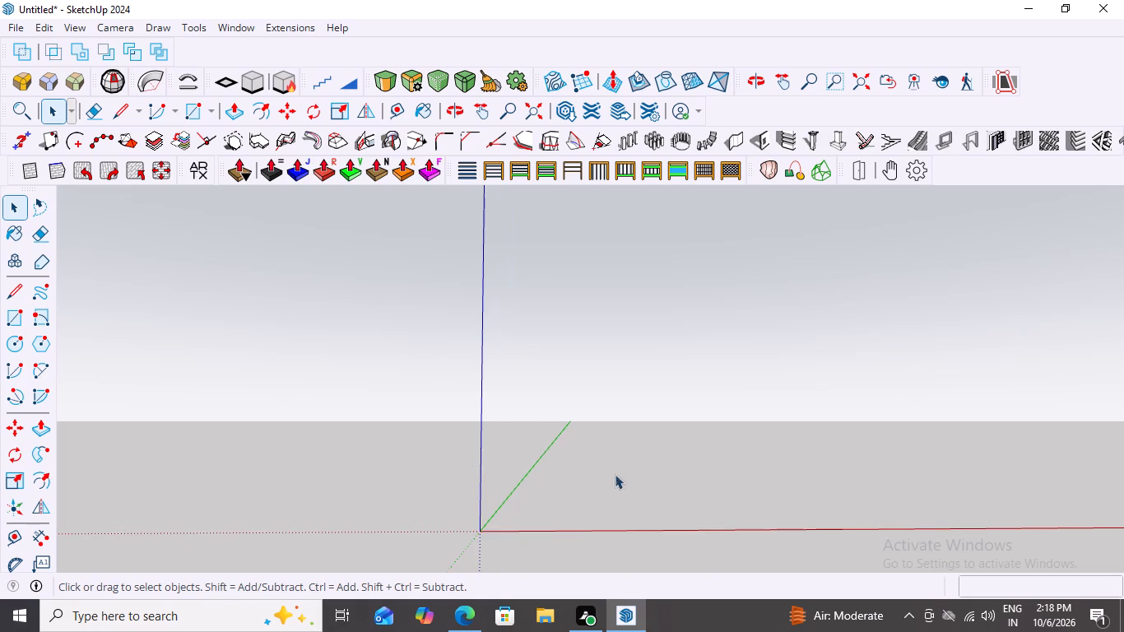
click(11, 21)
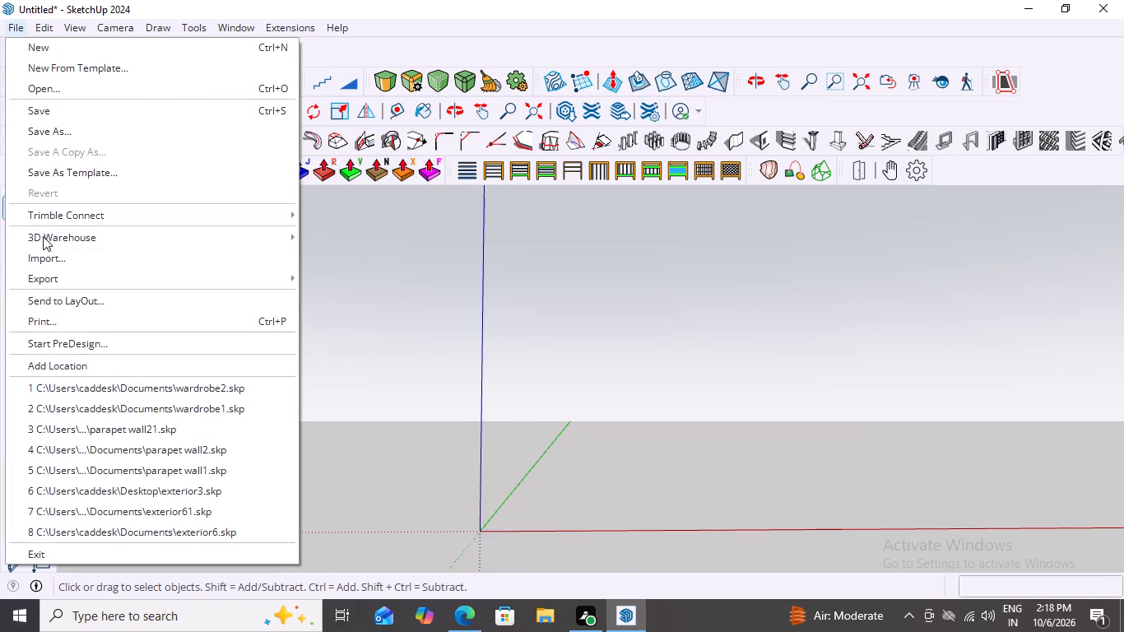
click(53, 259)
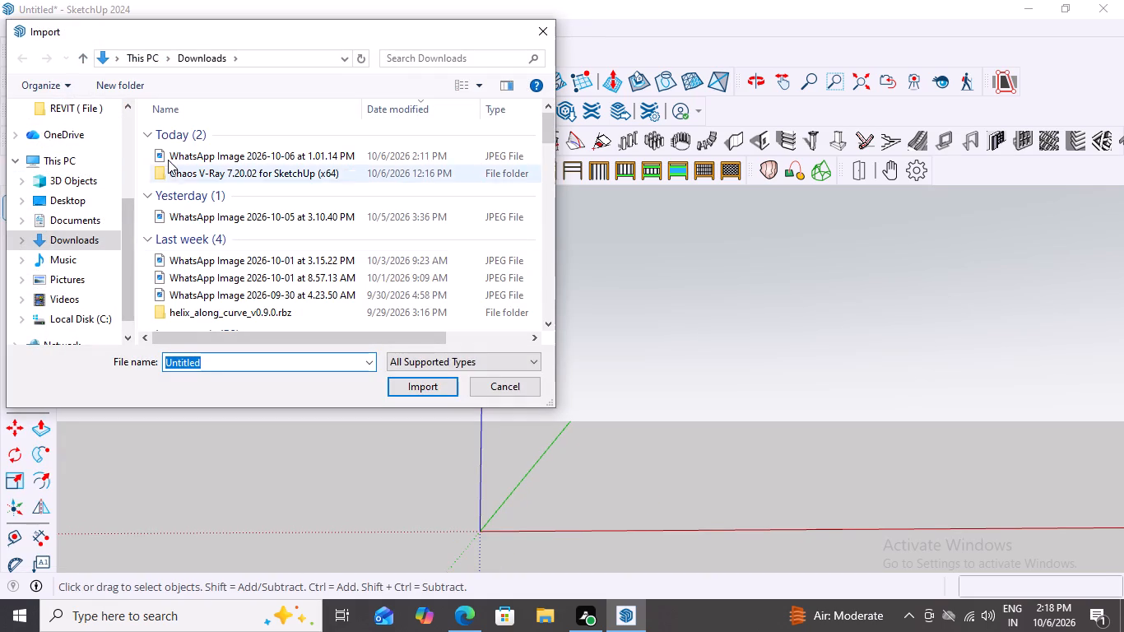
click(183, 152)
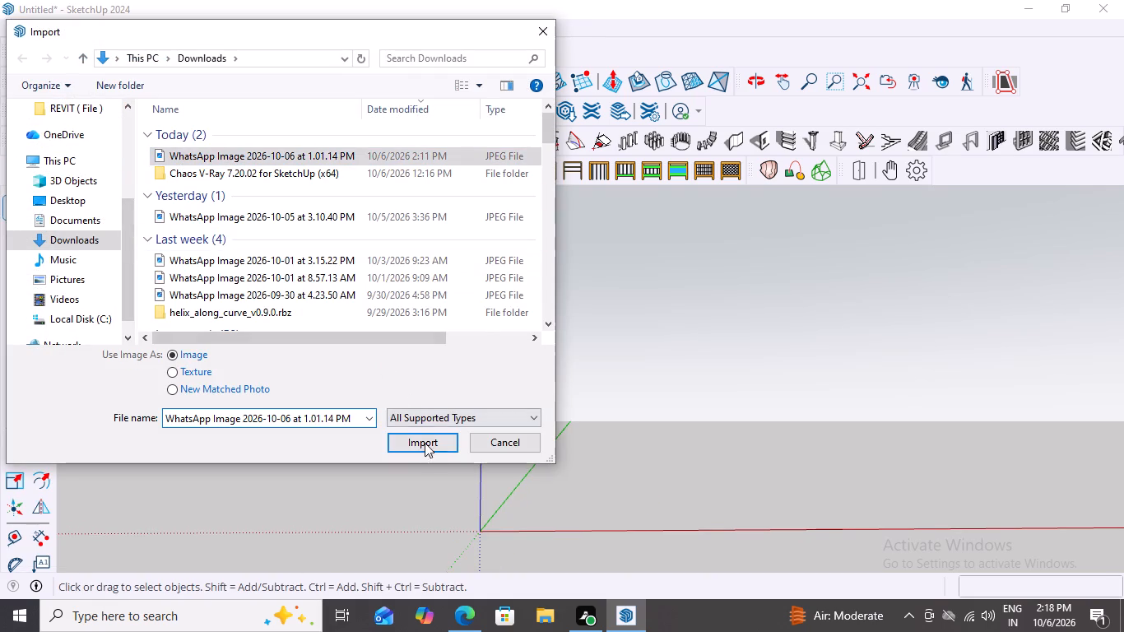
click(408, 432)
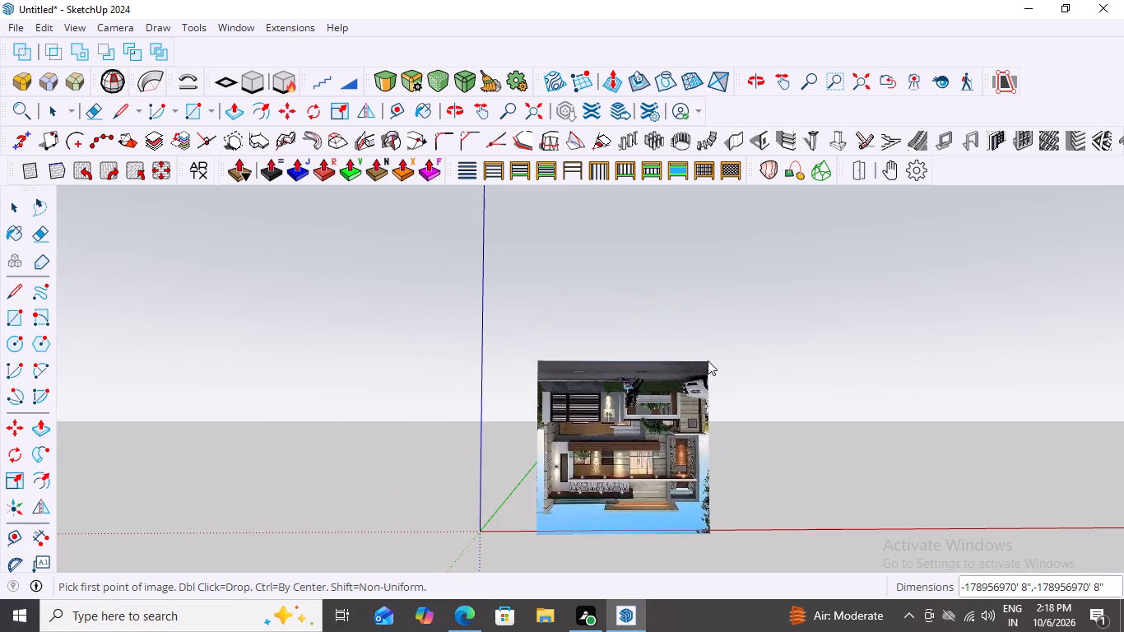
Place the imported house picture upright and facing the front, beside the blue axis with its lower-left corner near the green axis.
scroll(708, 337, up, 3)
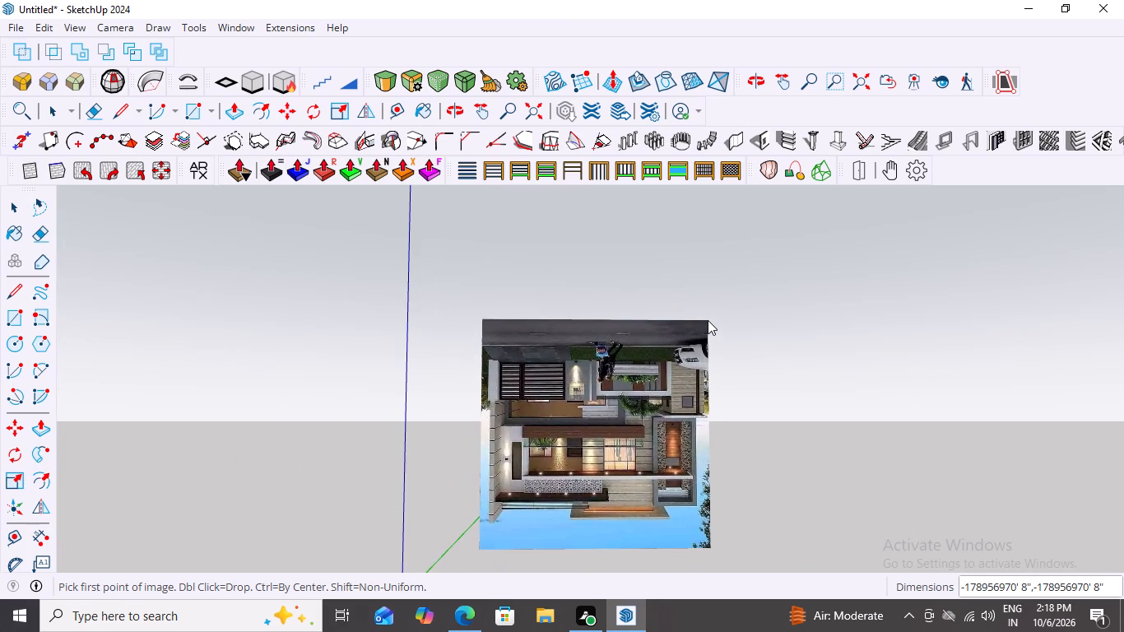
scroll(708, 320, down, 3)
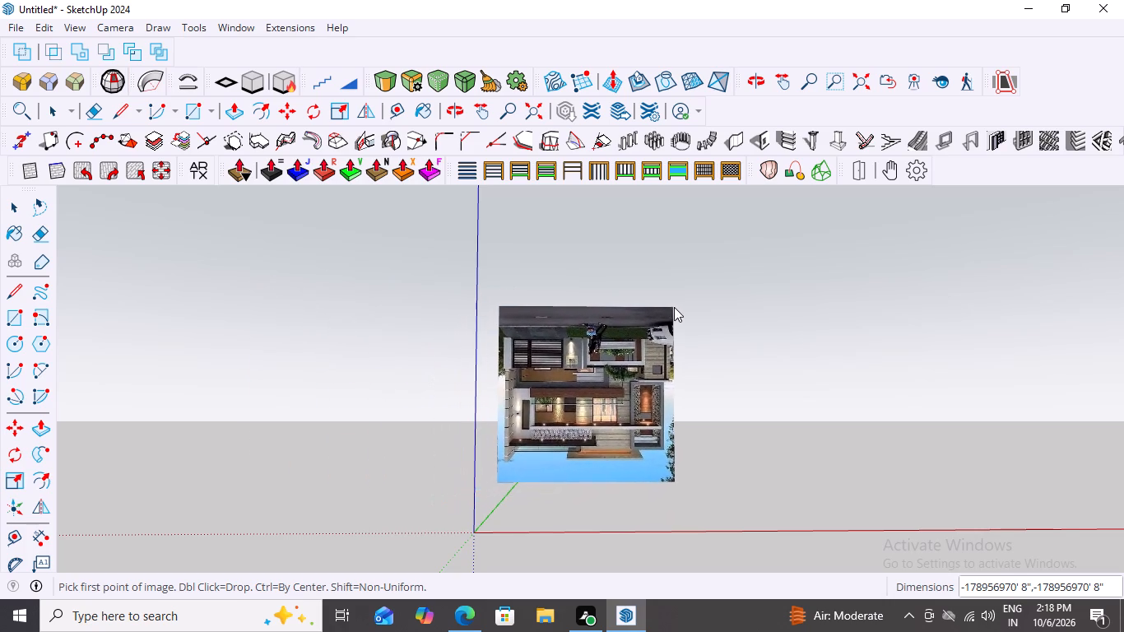
click(679, 304)
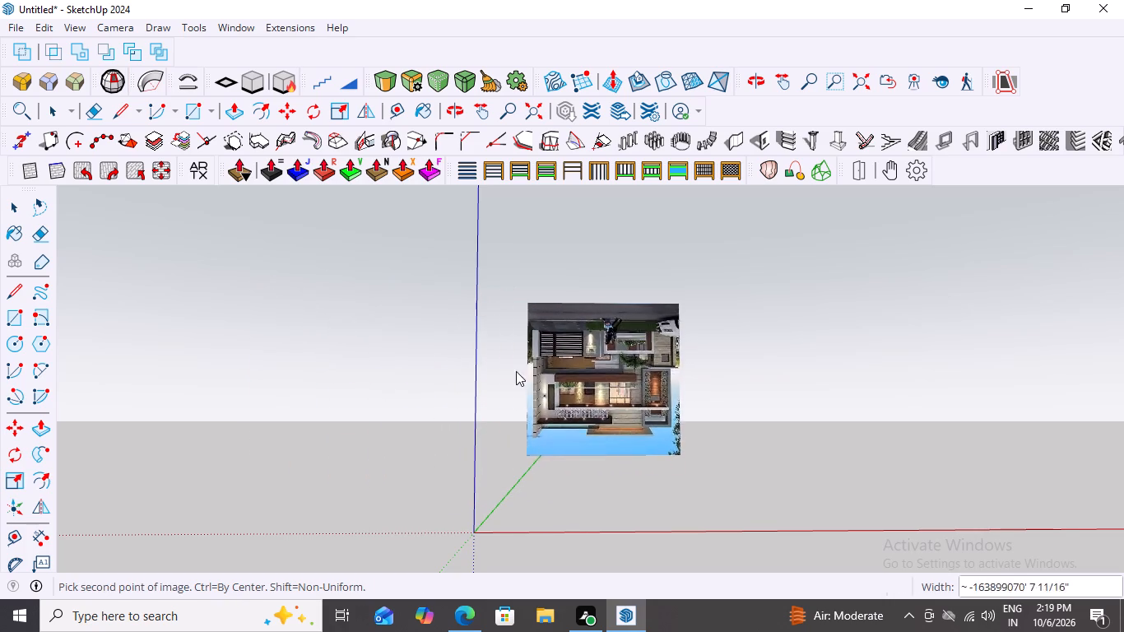
click(514, 371)
scroll(561, 391, up, 3)
click(261, 306)
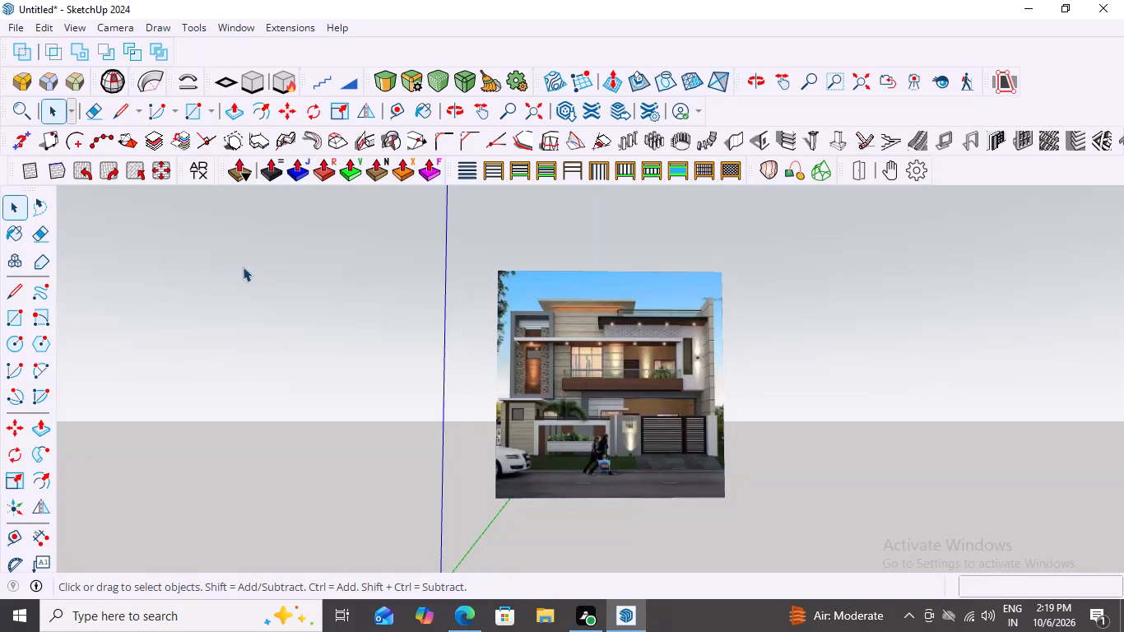
scroll(230, 272, down, 13)
middle_drag(424, 402, 449, 496)
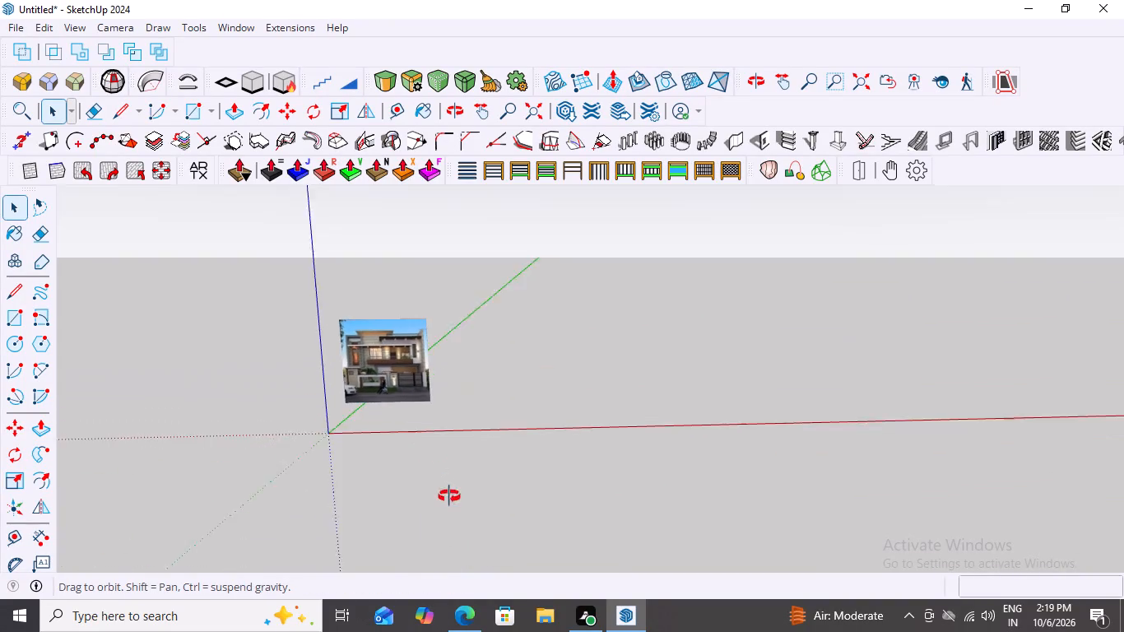
middle_drag(449, 496, 482, 472)
scroll(297, 388, up, 9)
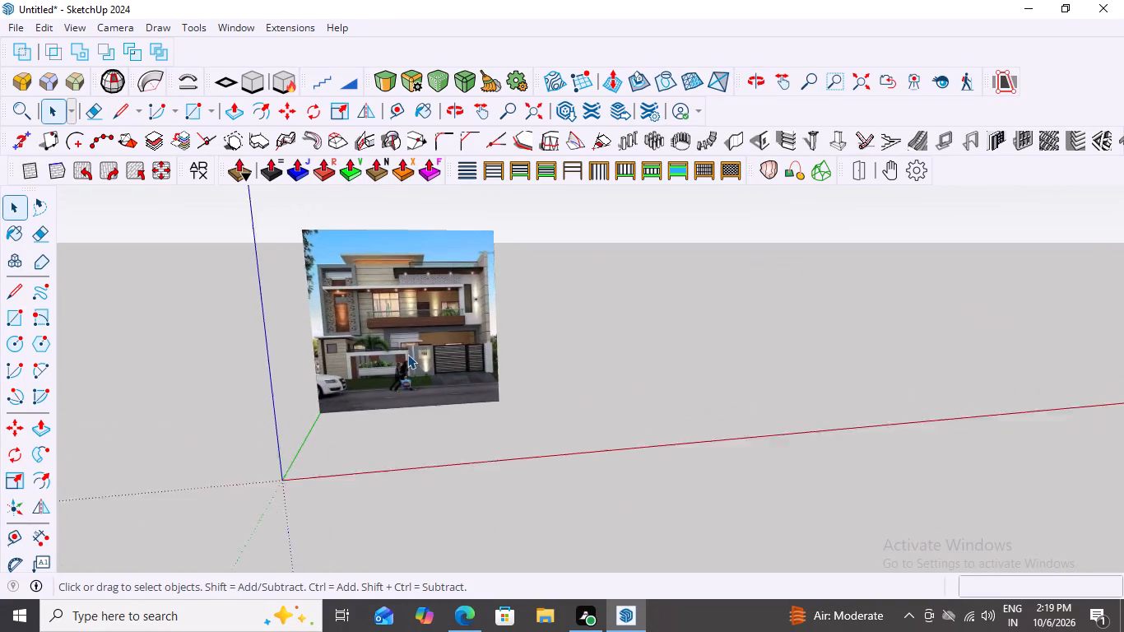
Move the house picture by its lower-right corner about 144,371,019' so its bottom edge sits close to the red axis.
scroll(407, 354, up, 1)
click(346, 307)
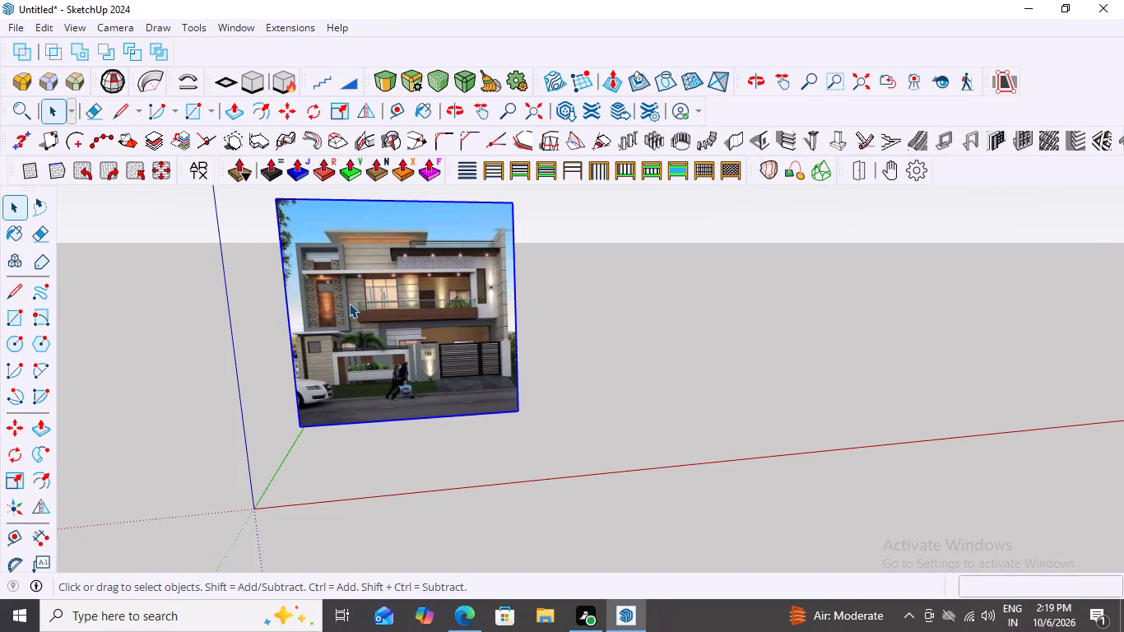
key(m)
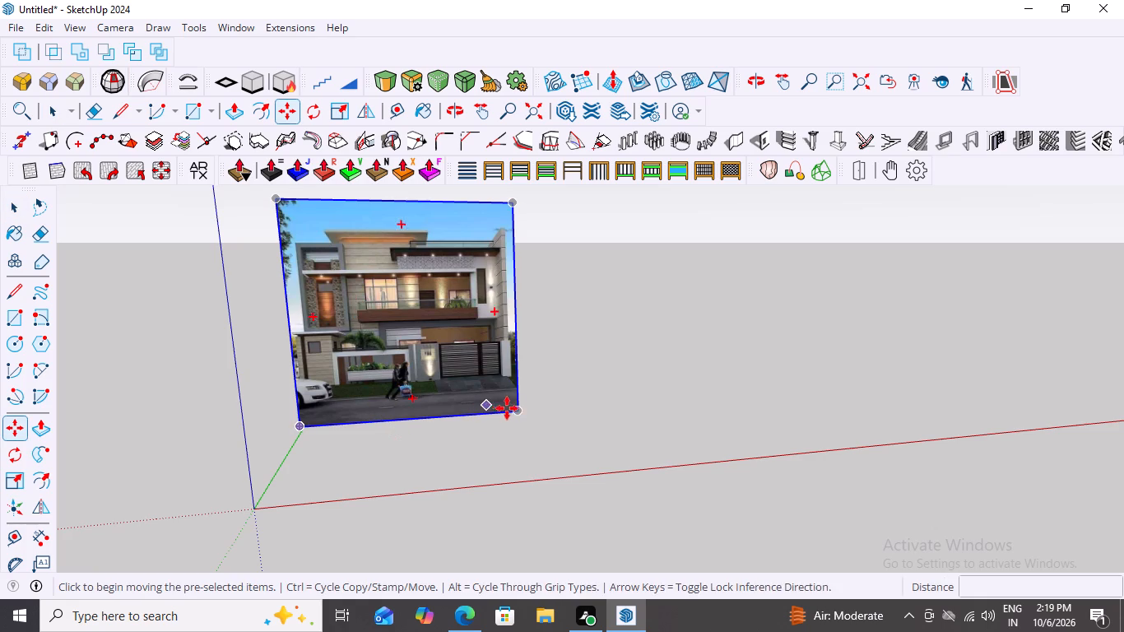
drag(518, 409, 517, 419)
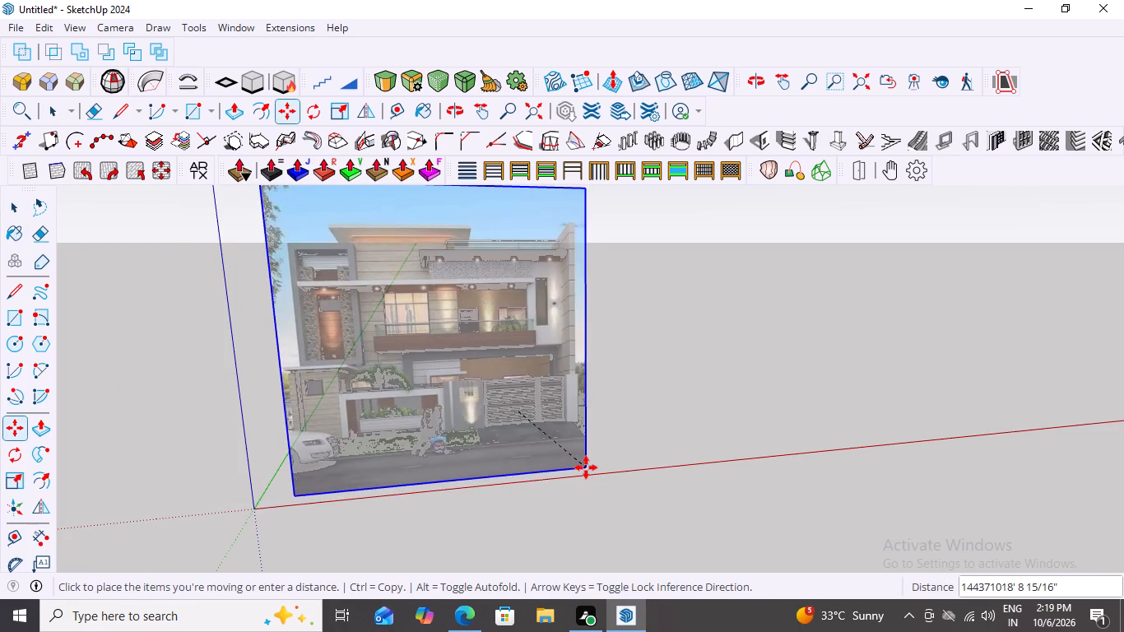
click(586, 467)
Examine the picture's position relative to the origin and the axes from several angles and distances, leaving it deselected.
scroll(149, 411, down, 20)
scroll(149, 411, down, 1)
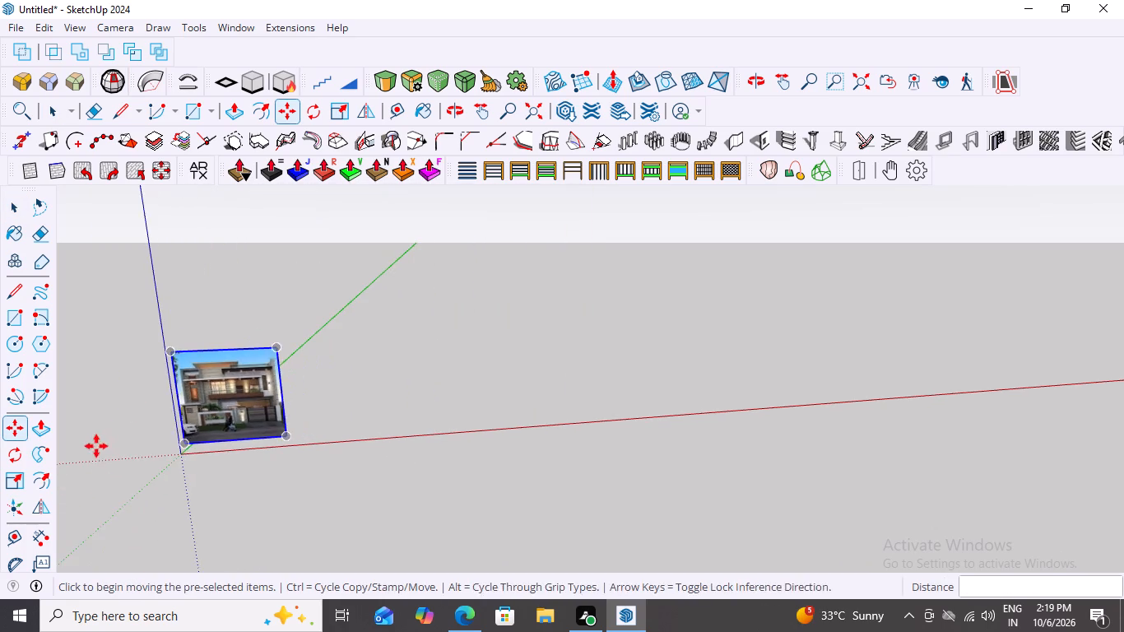
scroll(96, 446, down, 3)
middle_drag(183, 481, 228, 465)
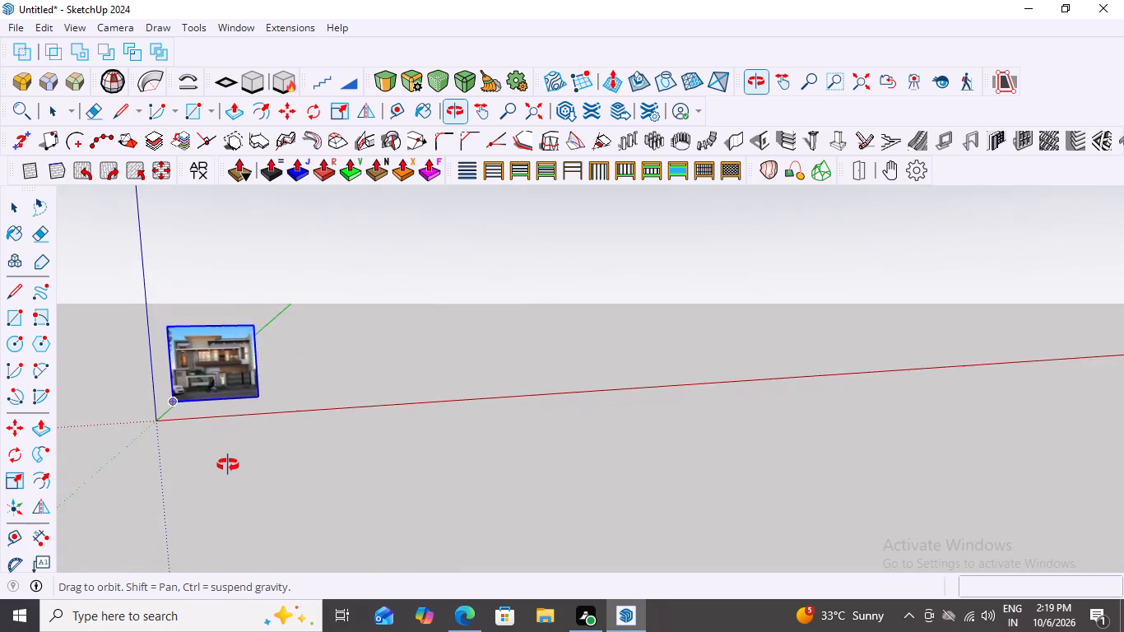
middle_drag(228, 465, 230, 472)
scroll(242, 380, up, 8)
scroll(174, 382, down, 14)
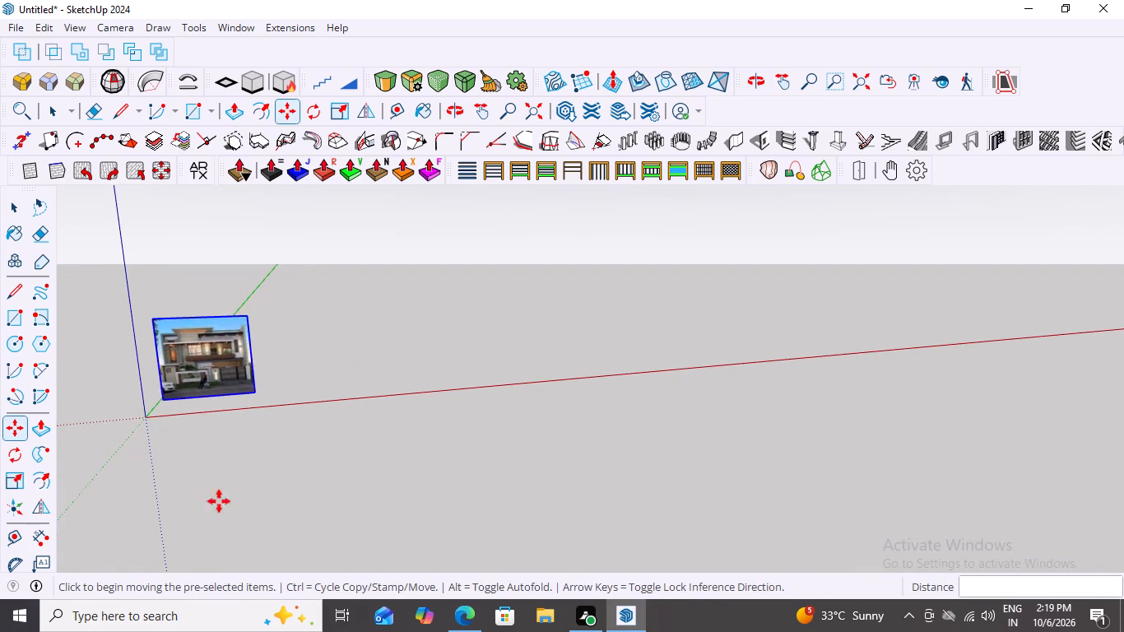
scroll(219, 501, down, 6)
middle_drag(397, 420, 413, 483)
scroll(413, 483, down, 20)
middle_drag(413, 483, 383, 473)
scroll(167, 442, up, 12)
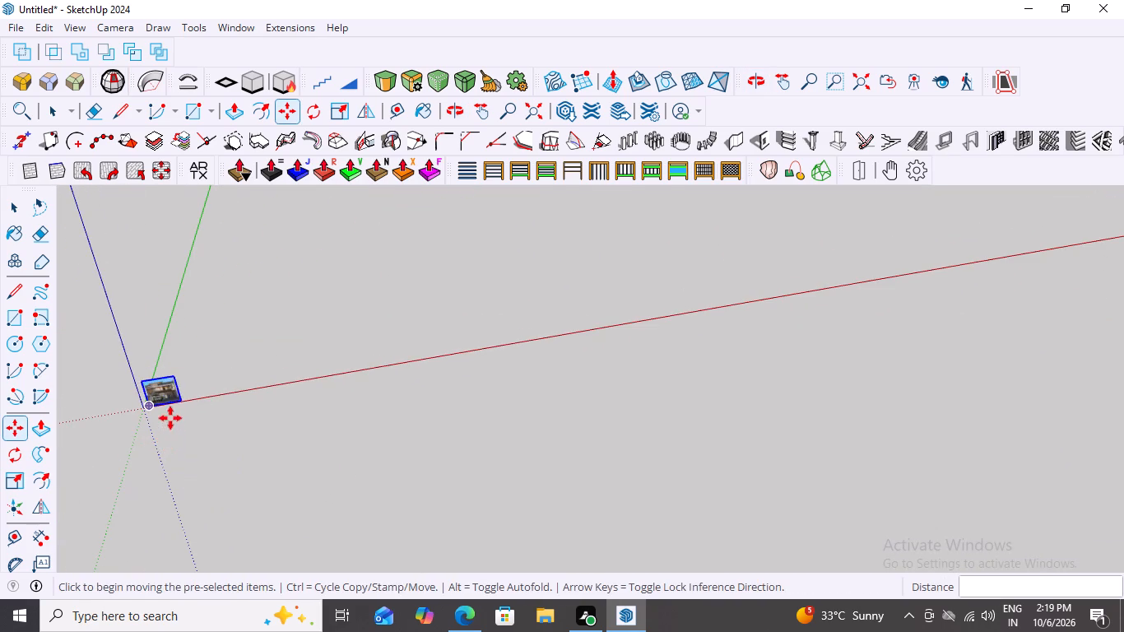
scroll(170, 418, up, 16)
key(Escape)
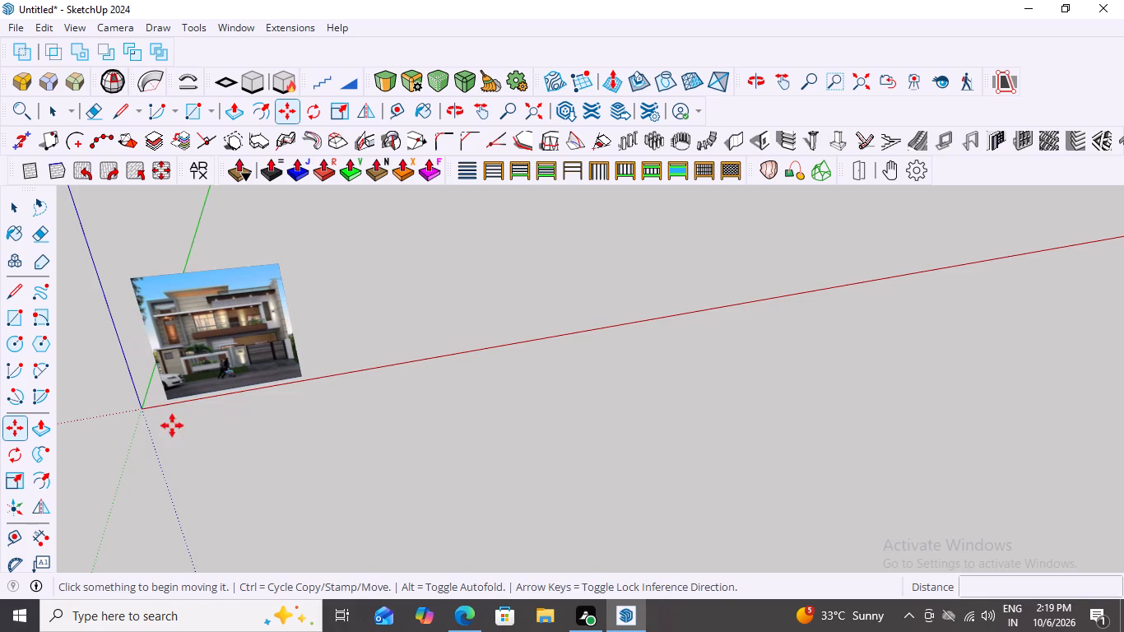
key(space)
scroll(156, 423, down, 20)
scroll(156, 423, down, 1)
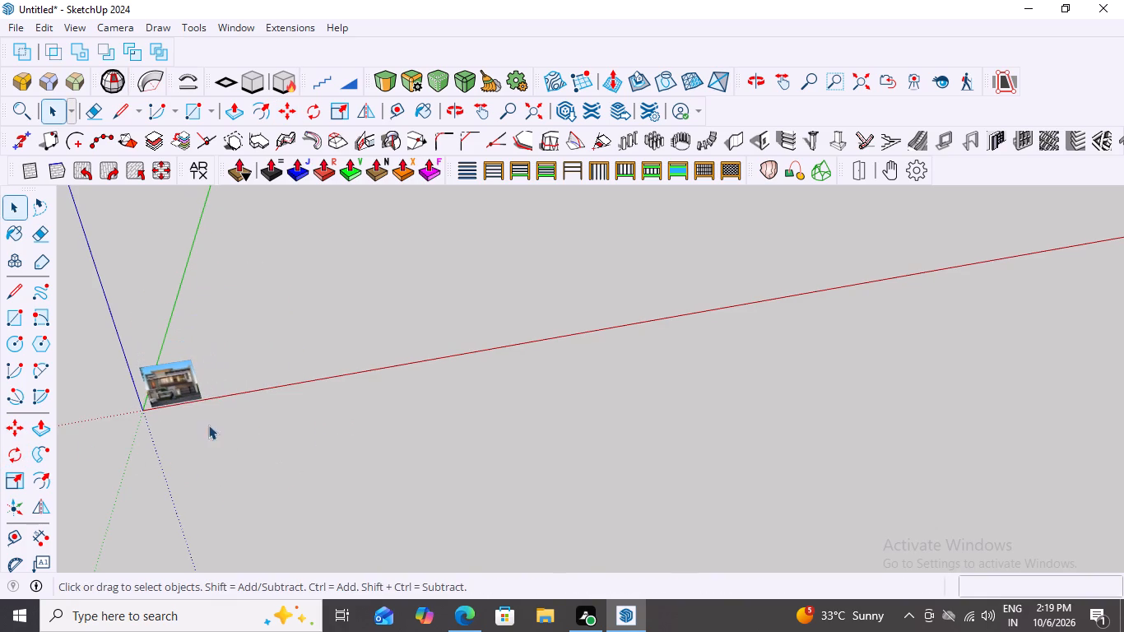
middle_drag(527, 328, 555, 240)
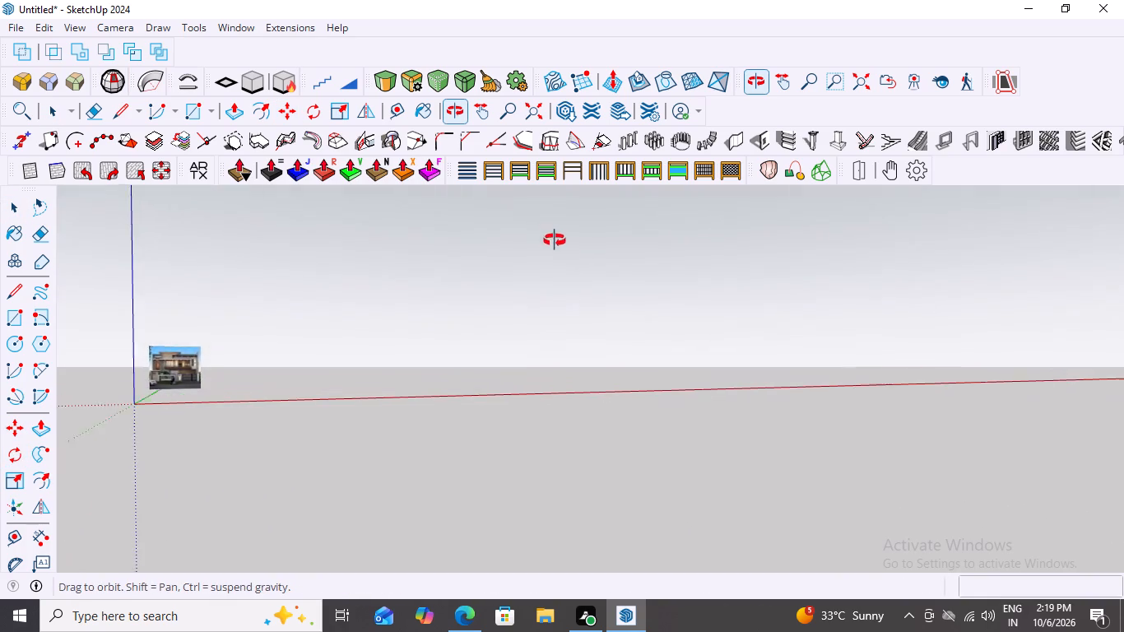
middle_drag(555, 240, 558, 244)
scroll(380, 360, up, 4)
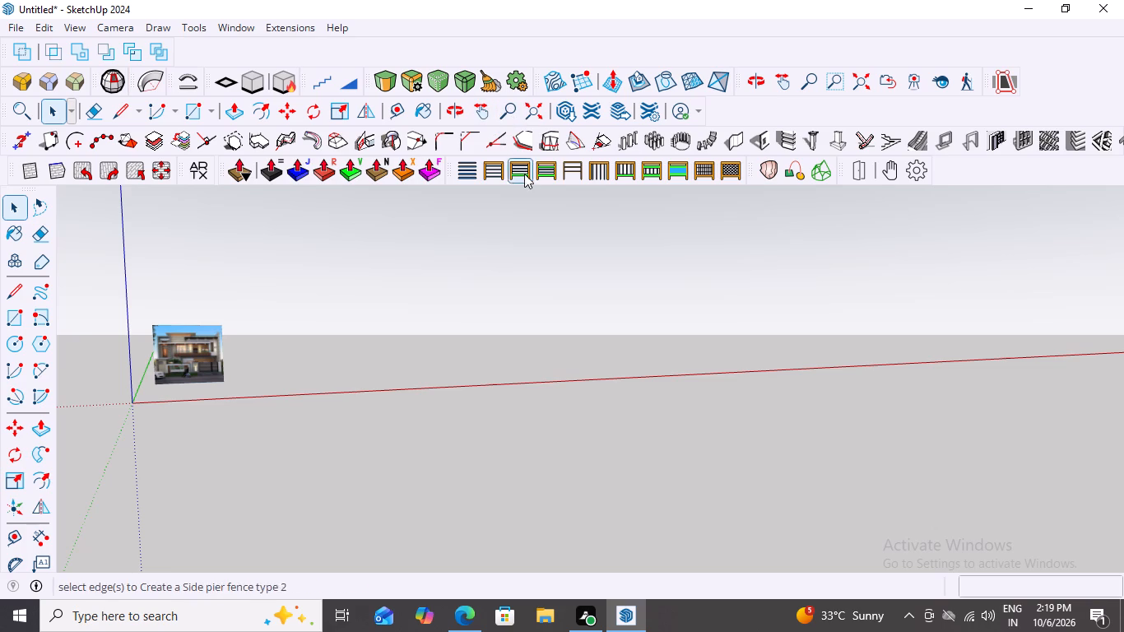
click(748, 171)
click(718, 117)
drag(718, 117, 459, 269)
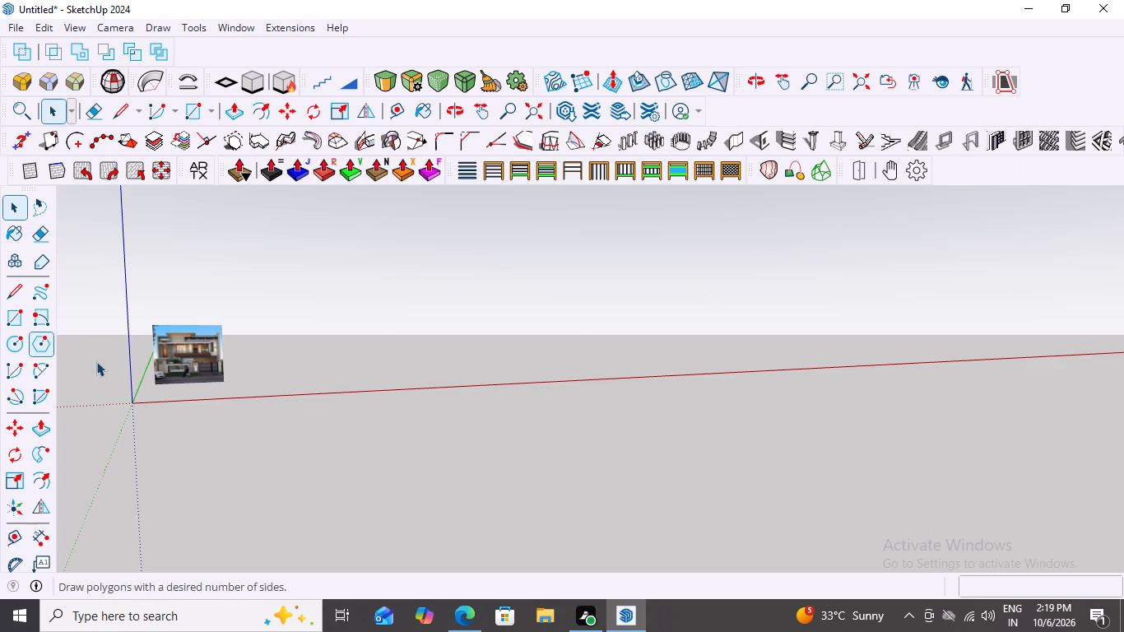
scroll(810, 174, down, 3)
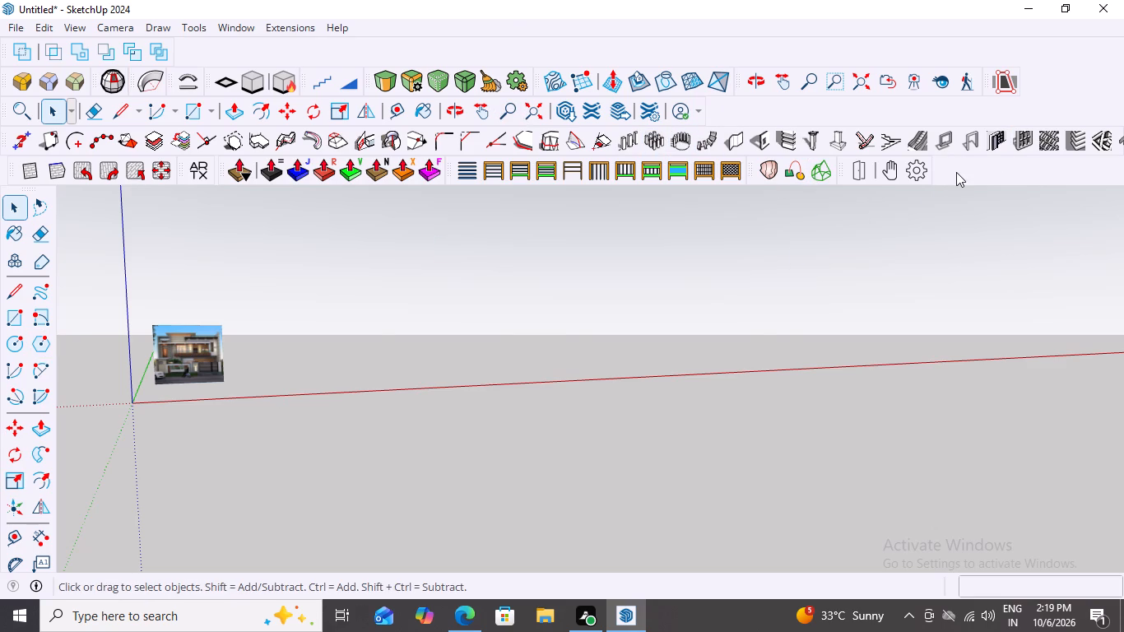
Show the Principal and Click-Change 2 - Kitchen equipment toolbars.
right_click(956, 172)
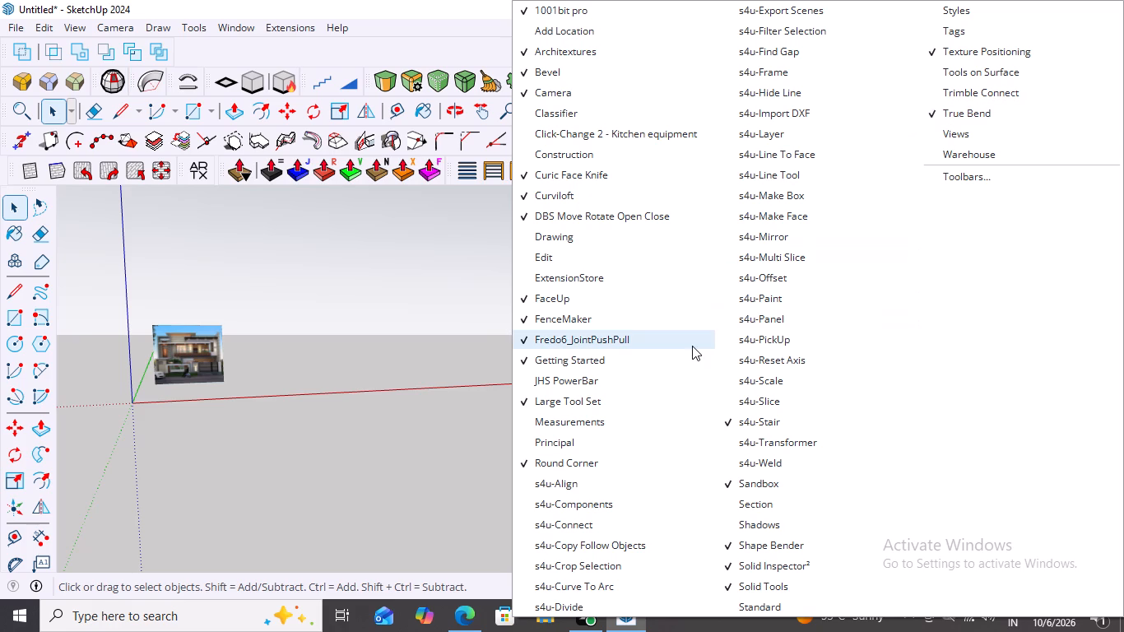
drag(654, 444, 608, 444)
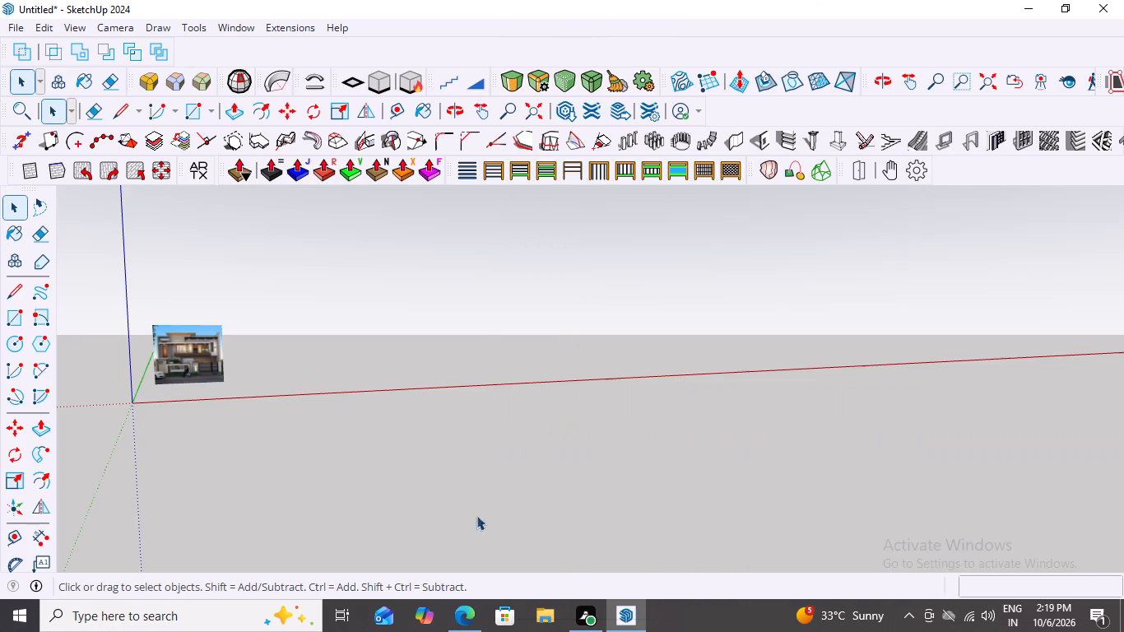
right_click(982, 179)
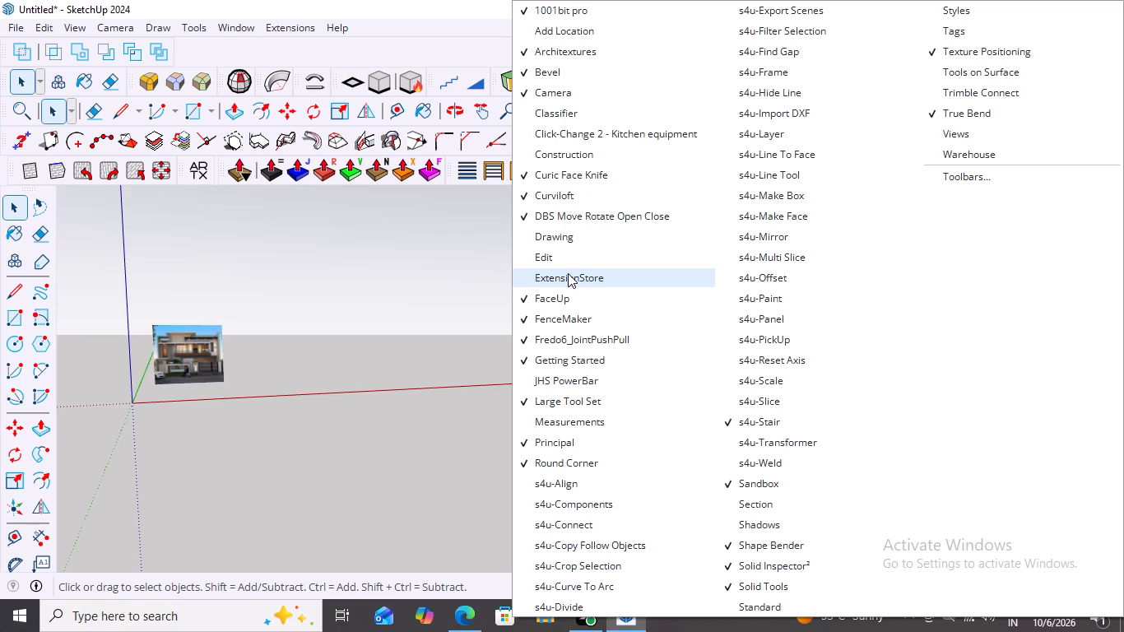
click(534, 137)
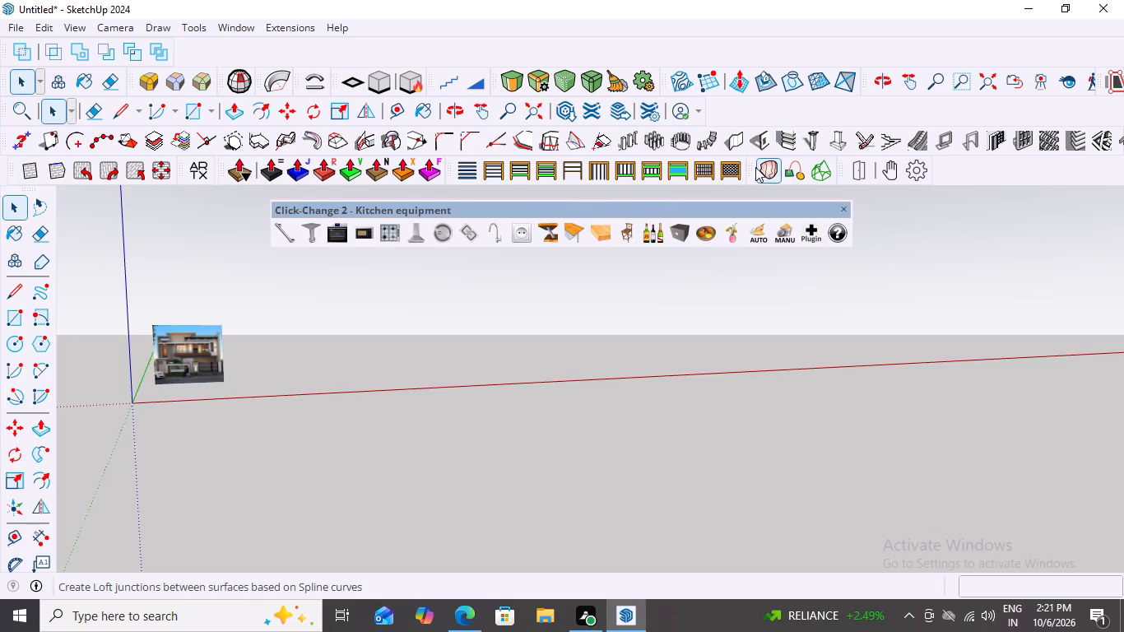
Dock the Curviloft toolbar and, directly after it, the FenceMaker toolbar at the end of the Getting Started row.
drag(752, 168, 746, 118)
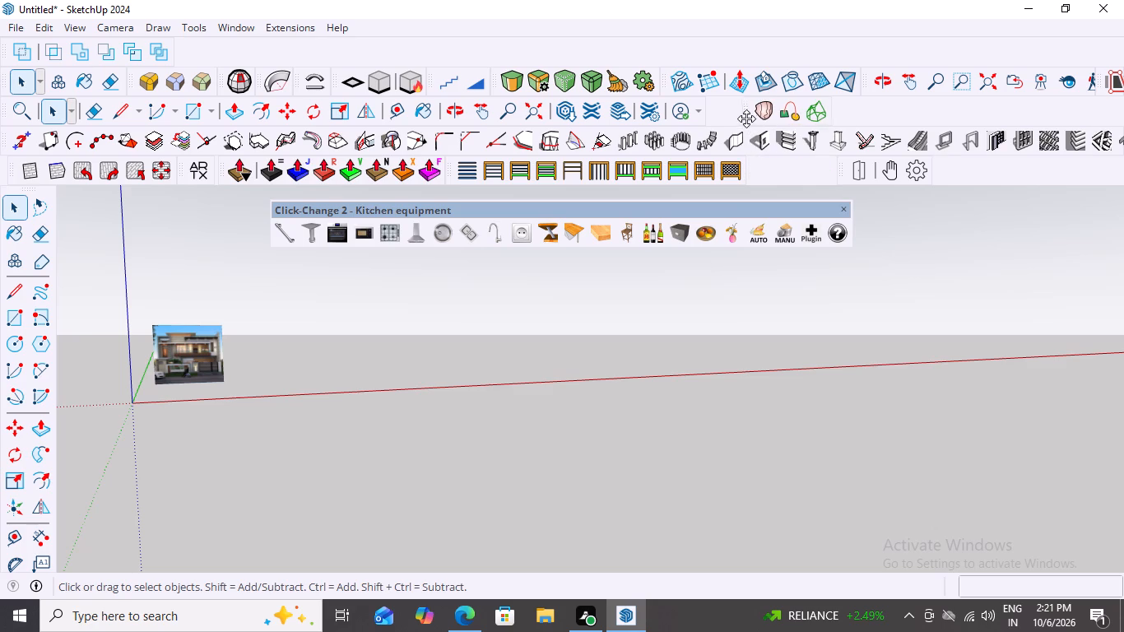
drag(746, 118, 700, 112)
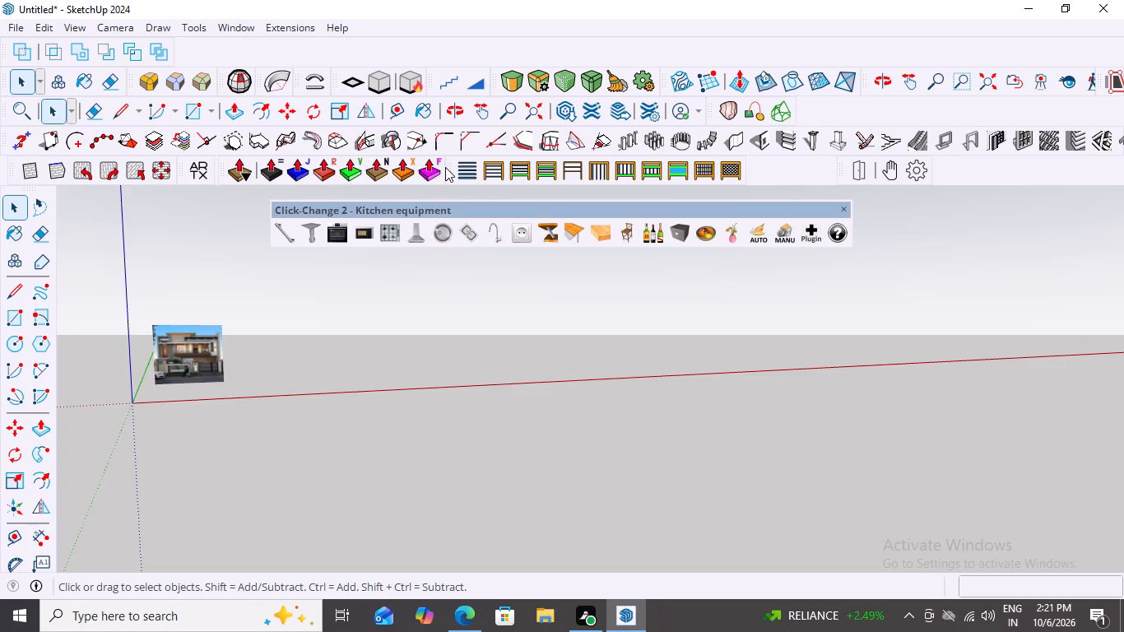
drag(447, 167, 778, 108)
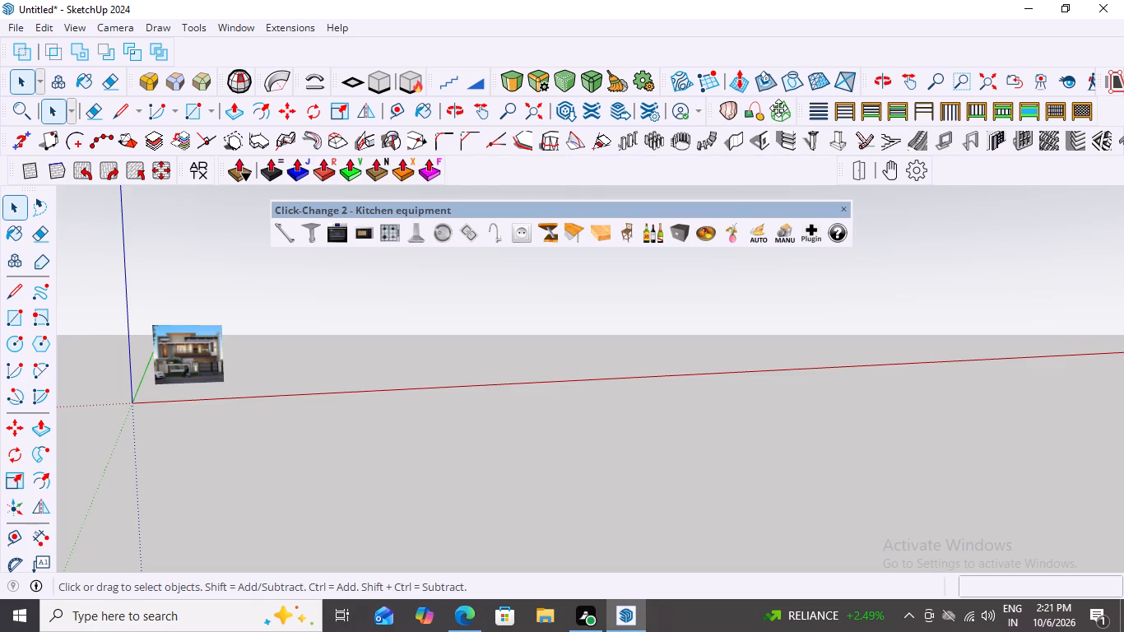
drag(778, 108, 750, 114)
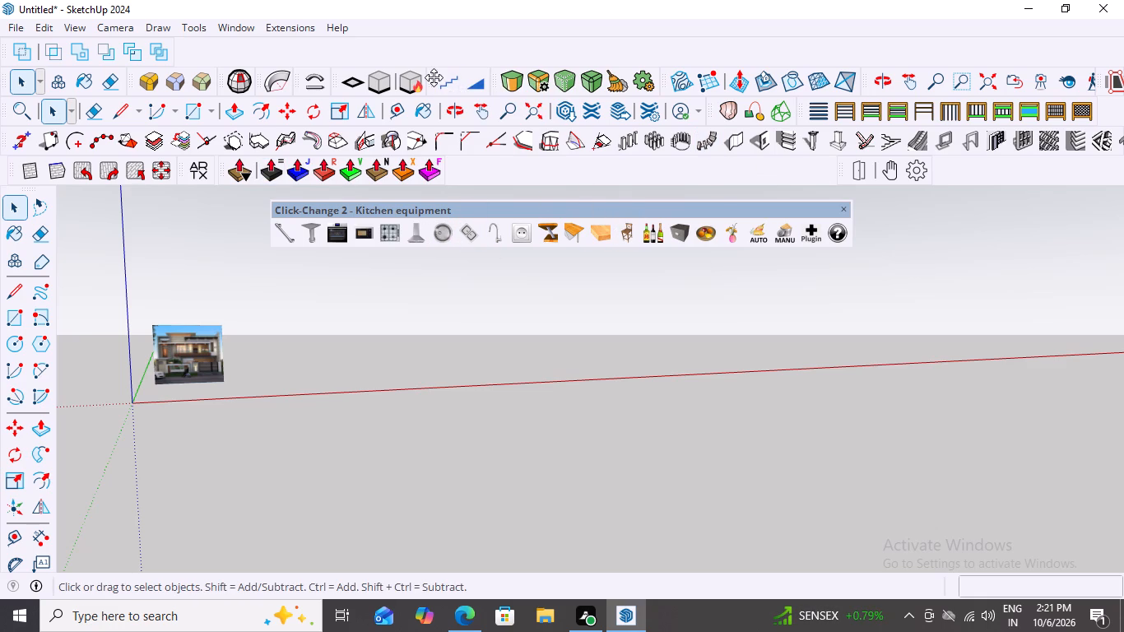
Reposition the s4u-Stair toolbar in its row so it sits just before the Sandbox tools.
drag(434, 77, 515, 81)
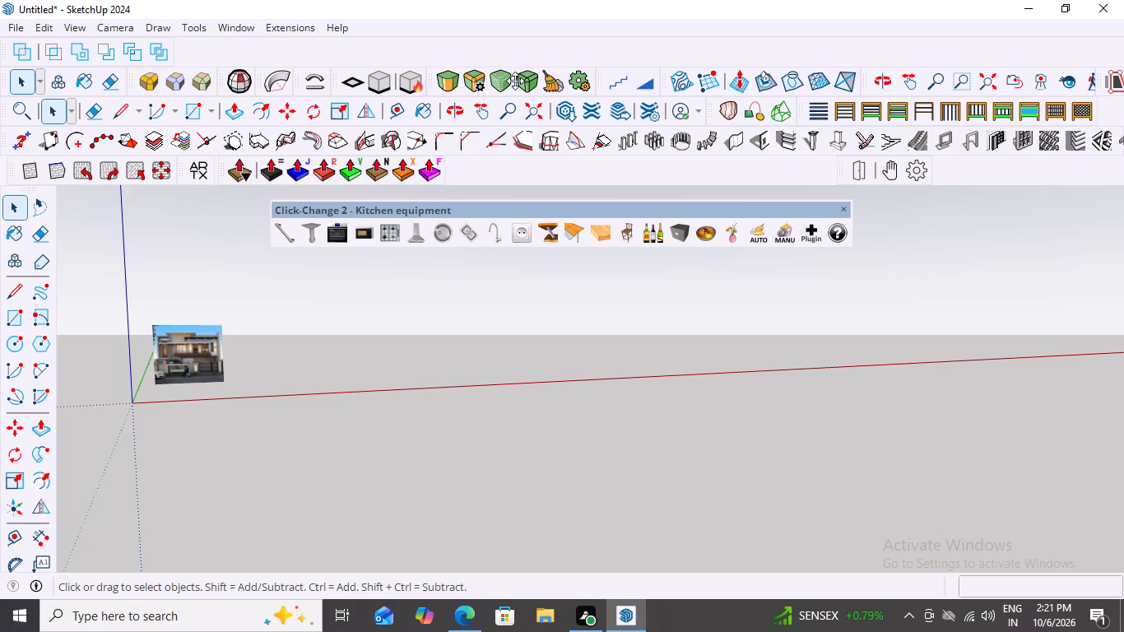
drag(515, 81, 518, 87)
drag(518, 87, 615, 322)
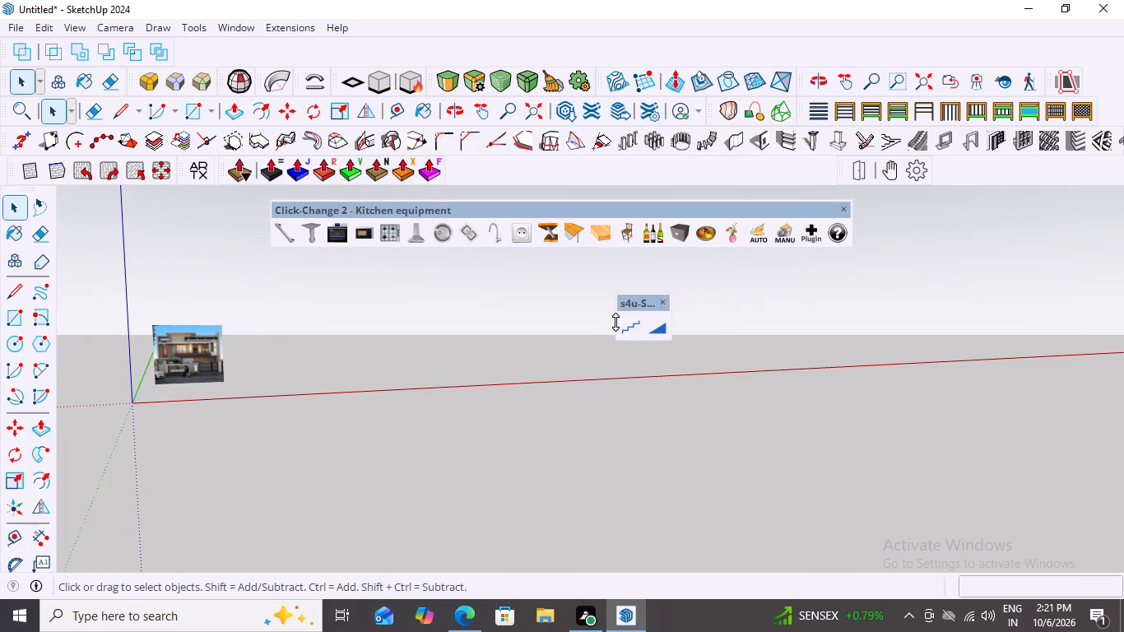
drag(615, 322, 982, 137)
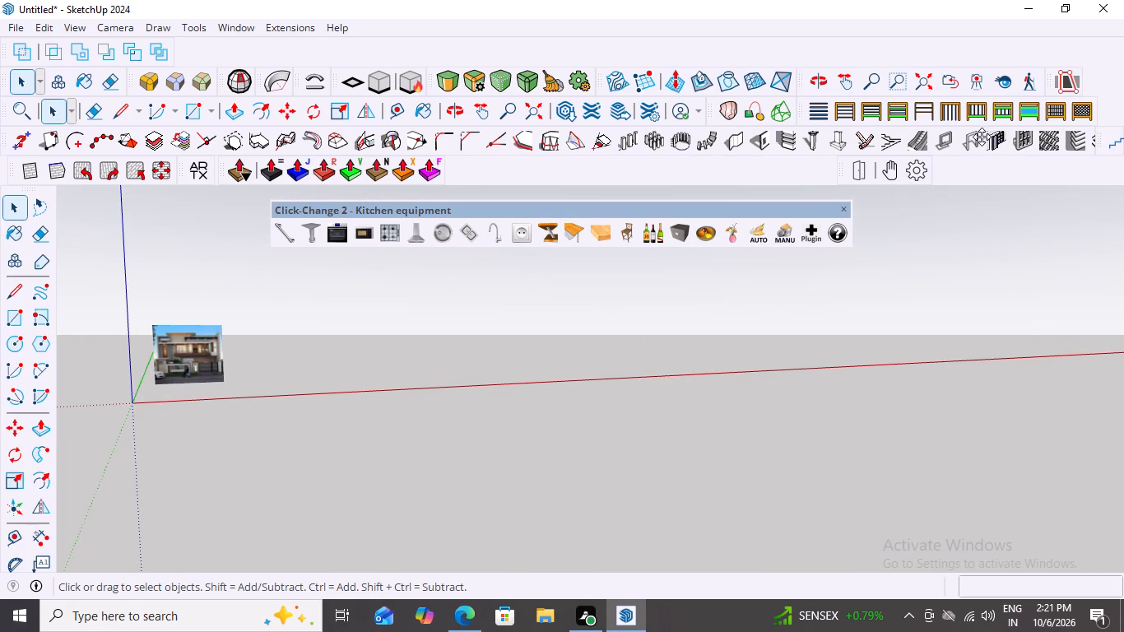
drag(982, 137, 434, 125)
drag(434, 125, 444, 79)
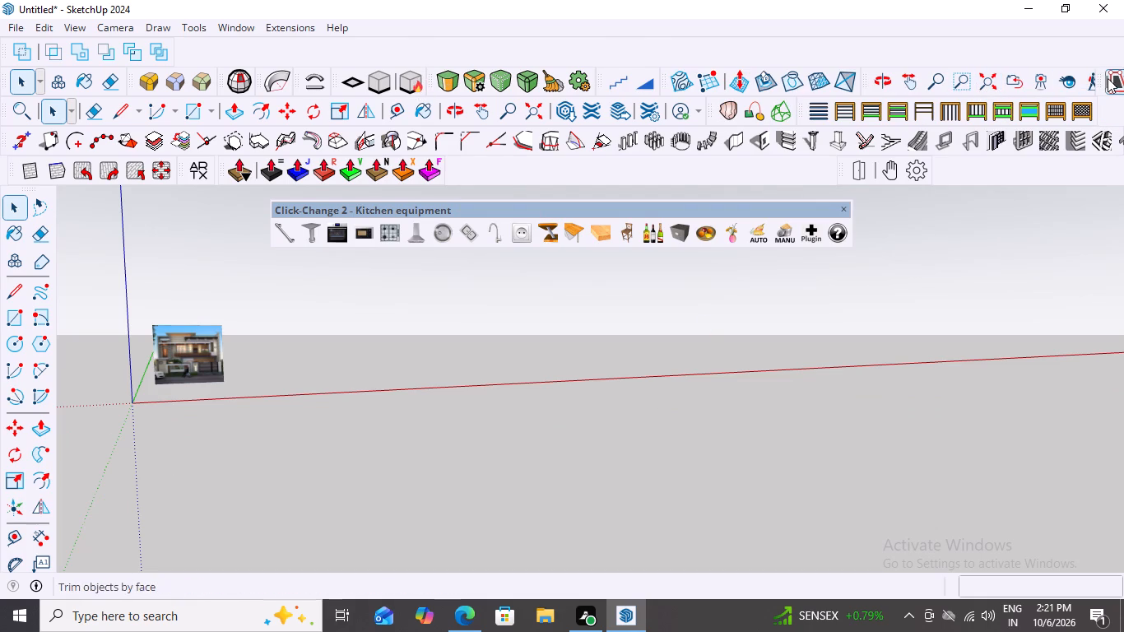
Dock the face-trimming toolbar after the FenceMaker tools, one row below its current place.
drag(1101, 77, 1058, 114)
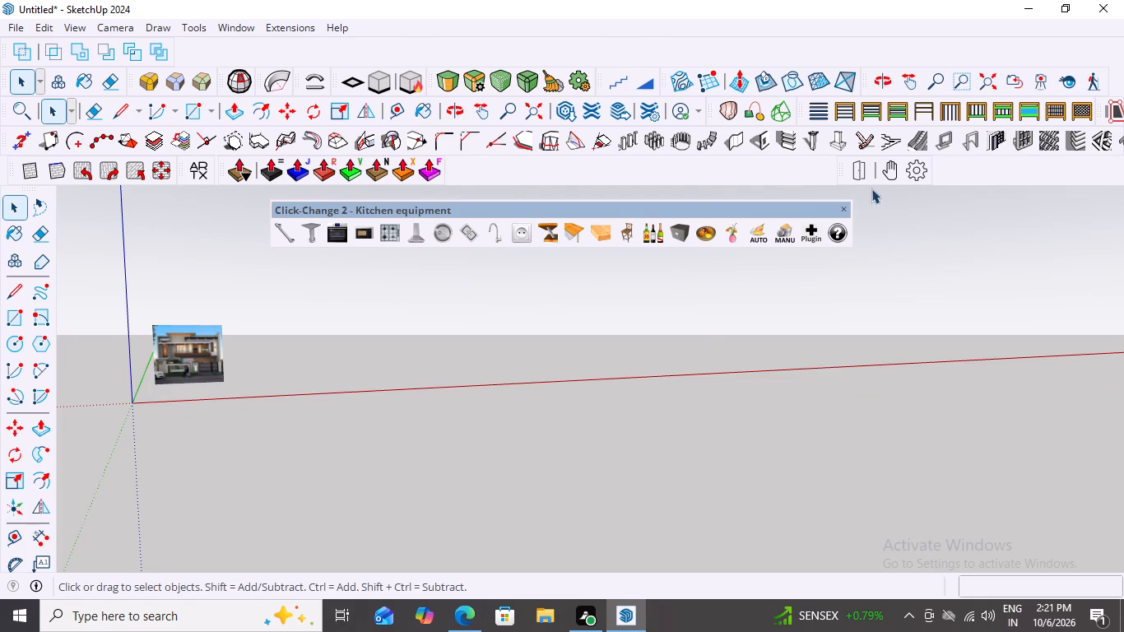
Float the DBS Move Rotate Open Close toolbar and dock the Click-Change 2 - Kitchen equipment toolbar after the JointPushPull tools.
drag(840, 169, 893, 323)
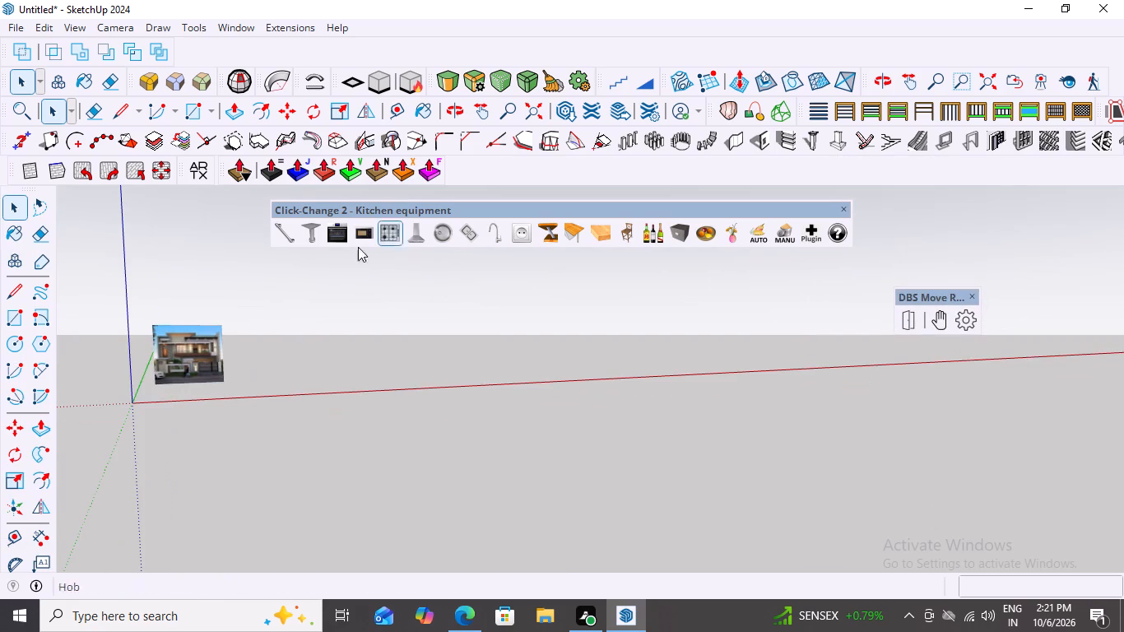
drag(286, 209, 461, 160)
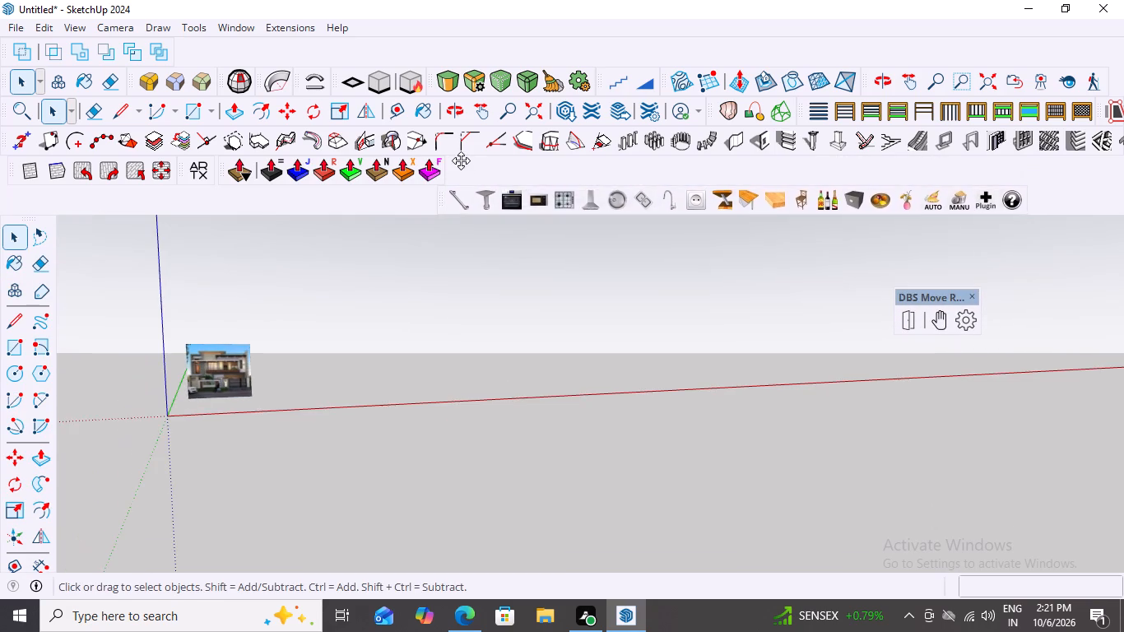
drag(461, 160, 423, 155)
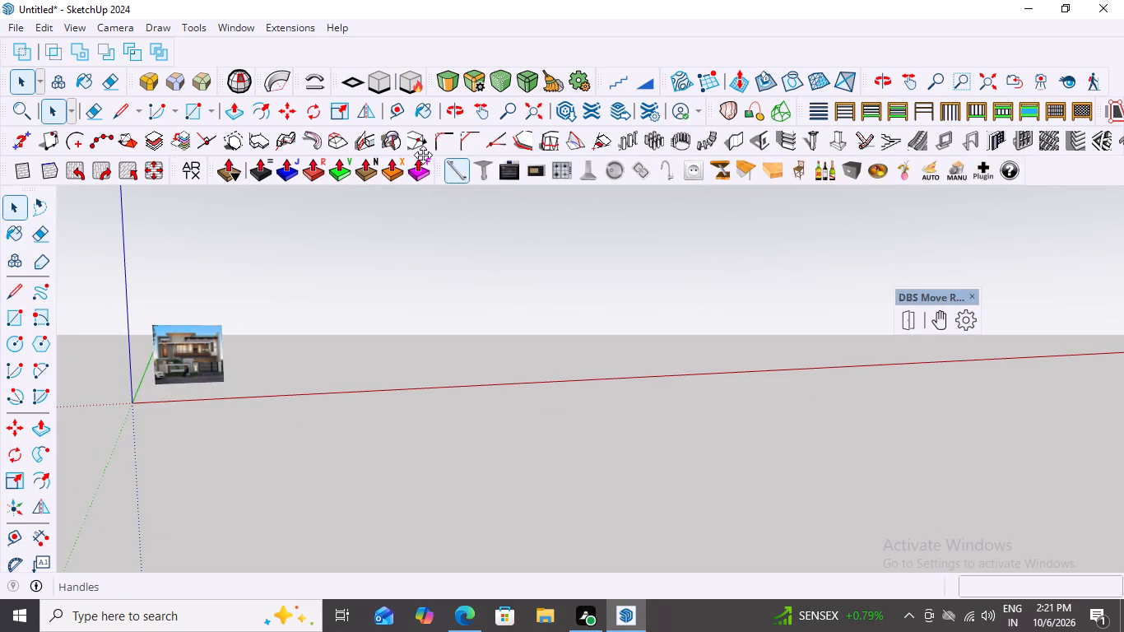
drag(423, 155, 419, 155)
drag(435, 161, 399, 163)
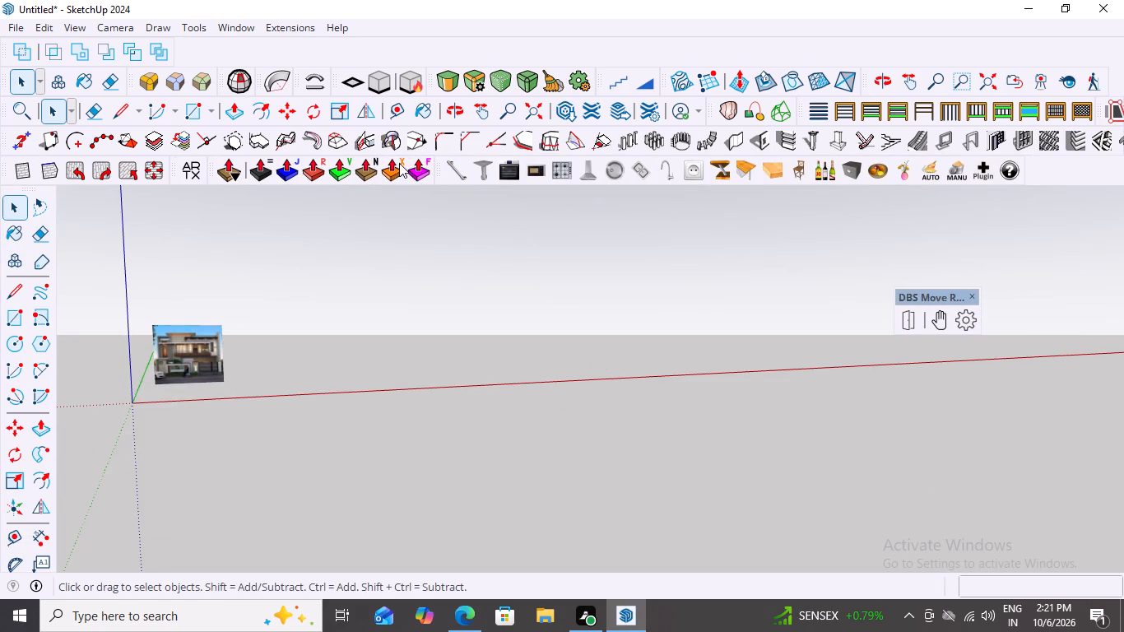
Dock the DBS Move Rotate Open Close toolbar directly after the Click-Change 2 - Kitchen equipment tools in the same row.
drag(901, 297, 1024, 168)
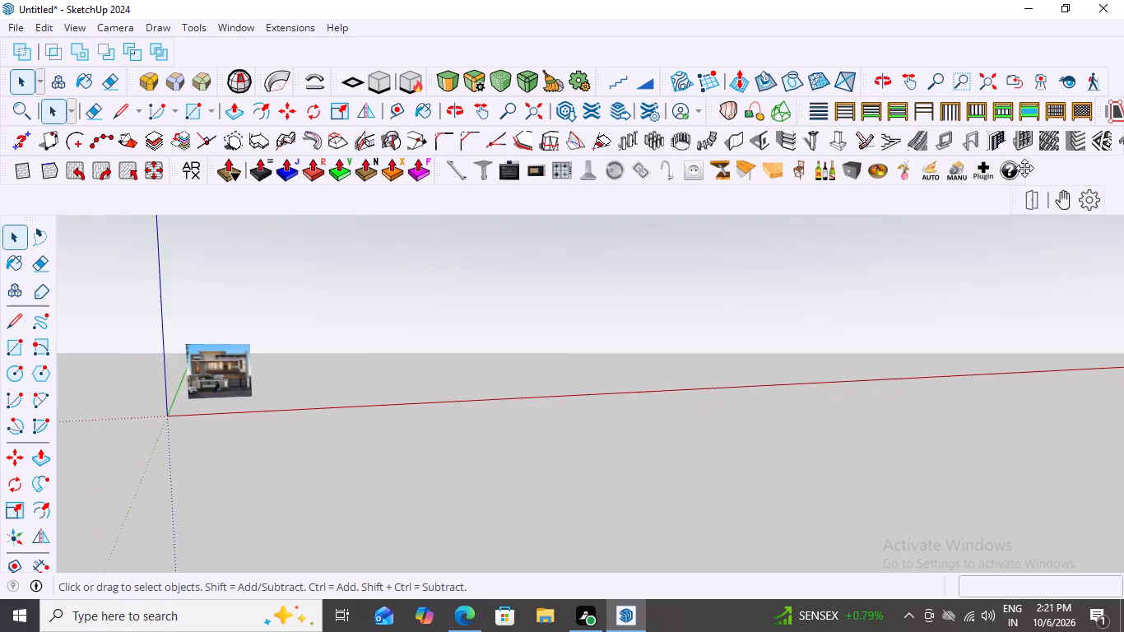
drag(1024, 168, 1003, 156)
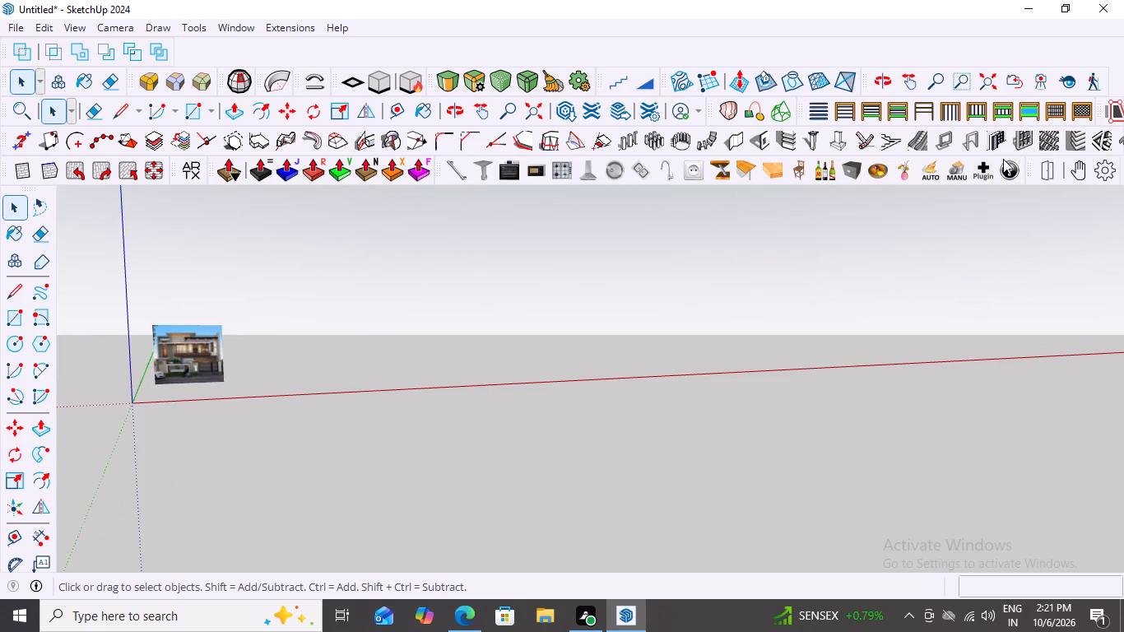
scroll(988, 254, down, 4)
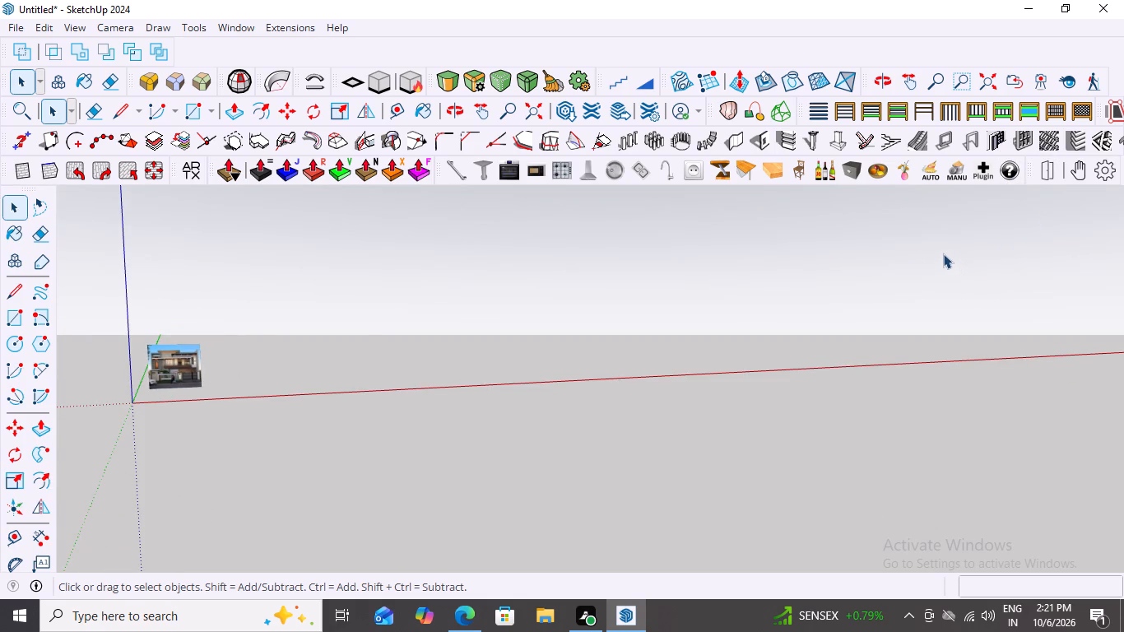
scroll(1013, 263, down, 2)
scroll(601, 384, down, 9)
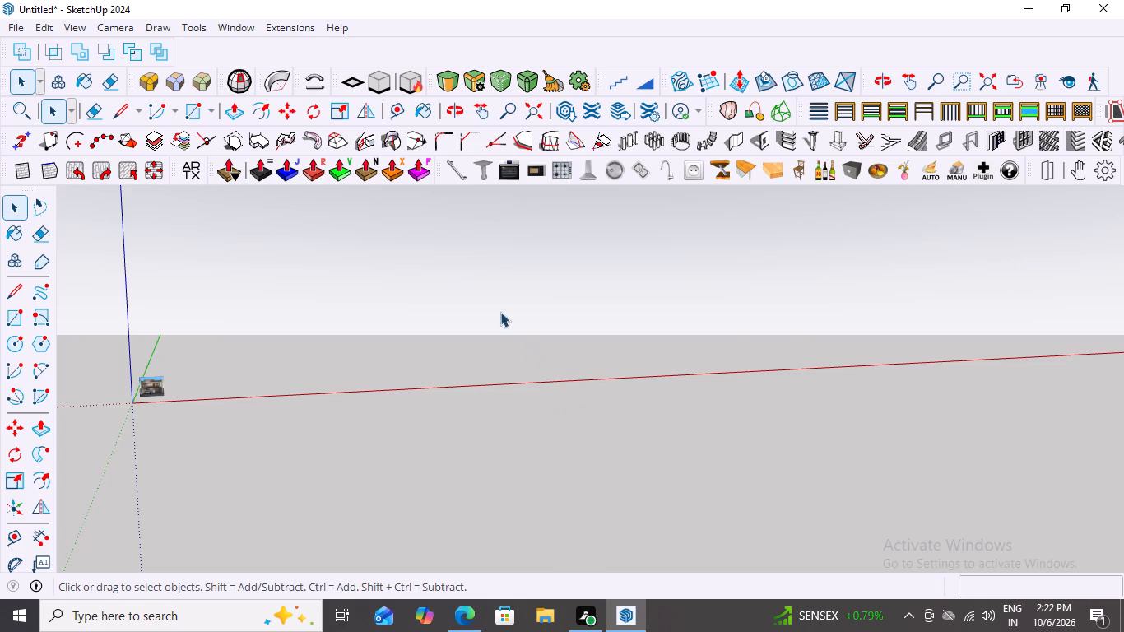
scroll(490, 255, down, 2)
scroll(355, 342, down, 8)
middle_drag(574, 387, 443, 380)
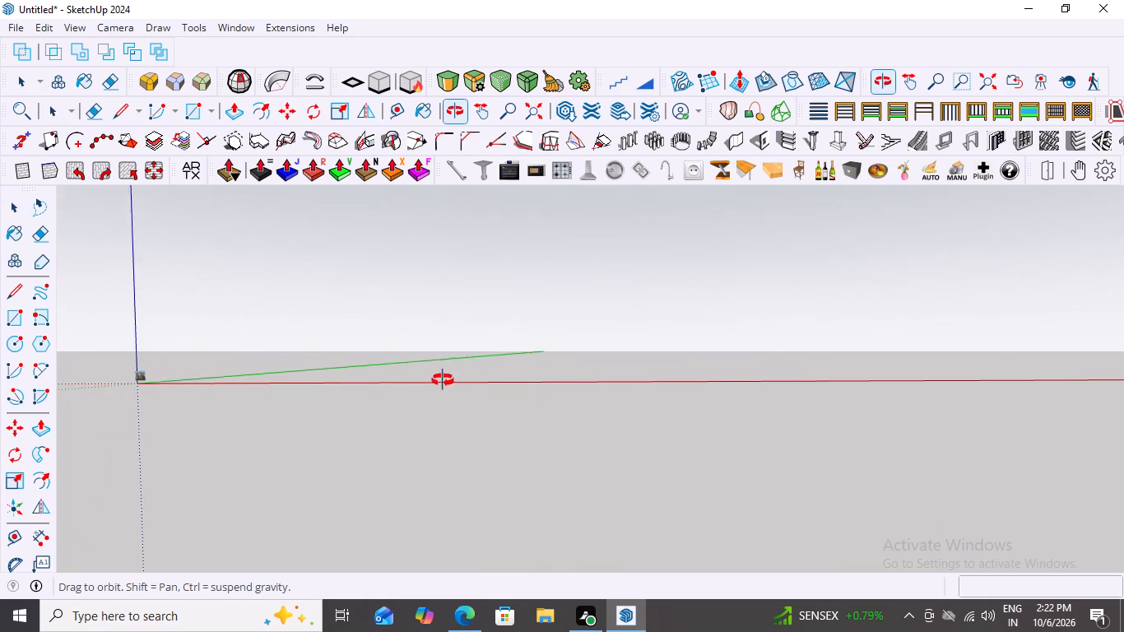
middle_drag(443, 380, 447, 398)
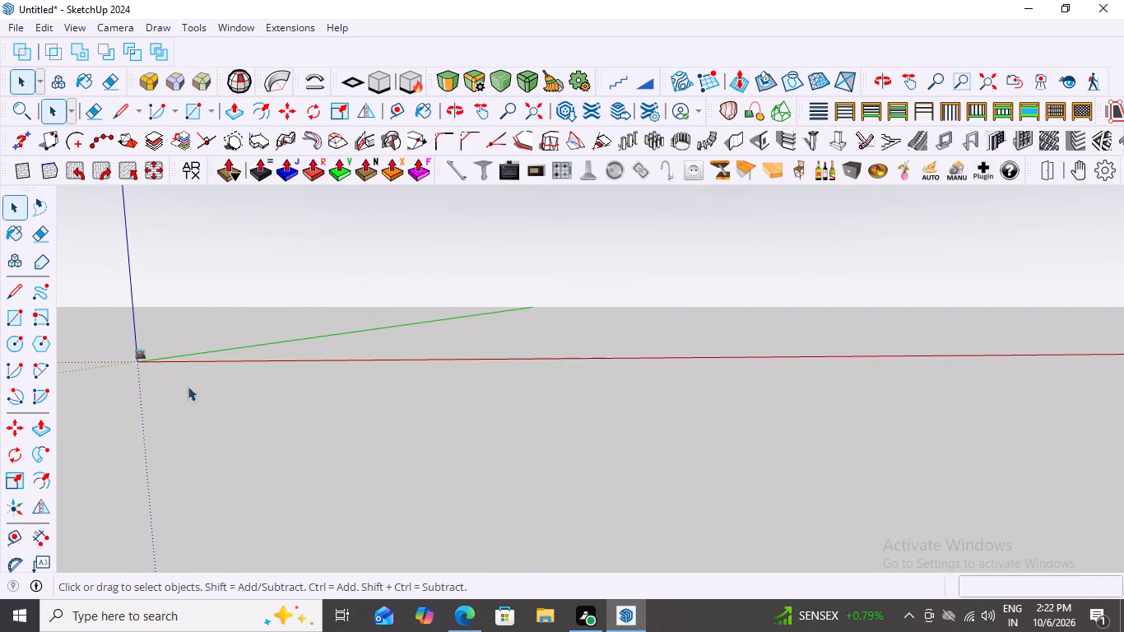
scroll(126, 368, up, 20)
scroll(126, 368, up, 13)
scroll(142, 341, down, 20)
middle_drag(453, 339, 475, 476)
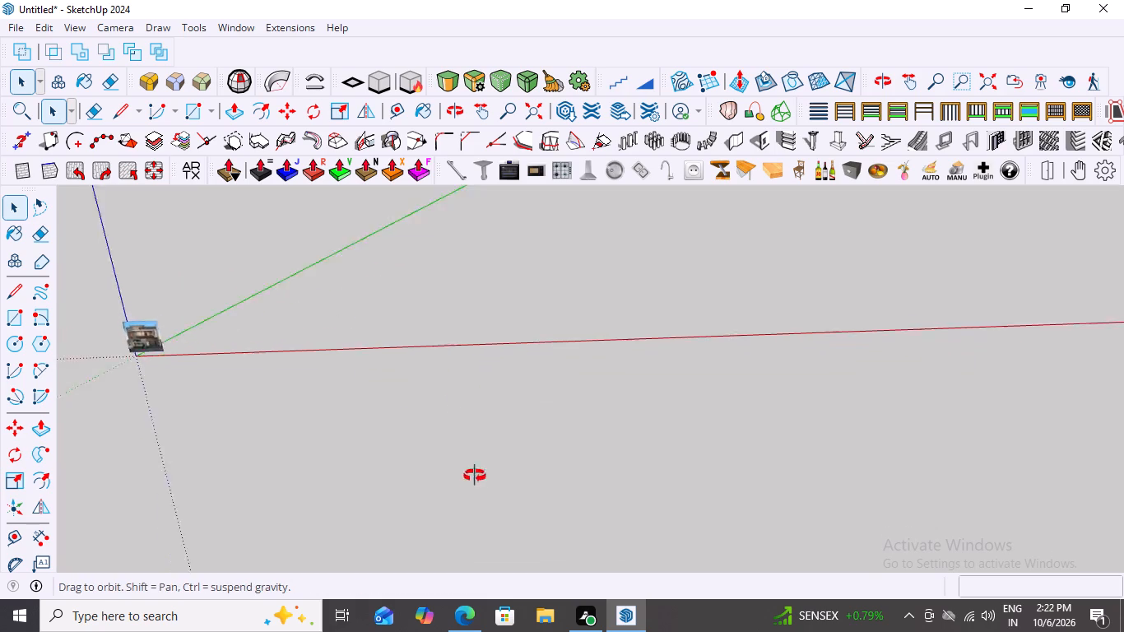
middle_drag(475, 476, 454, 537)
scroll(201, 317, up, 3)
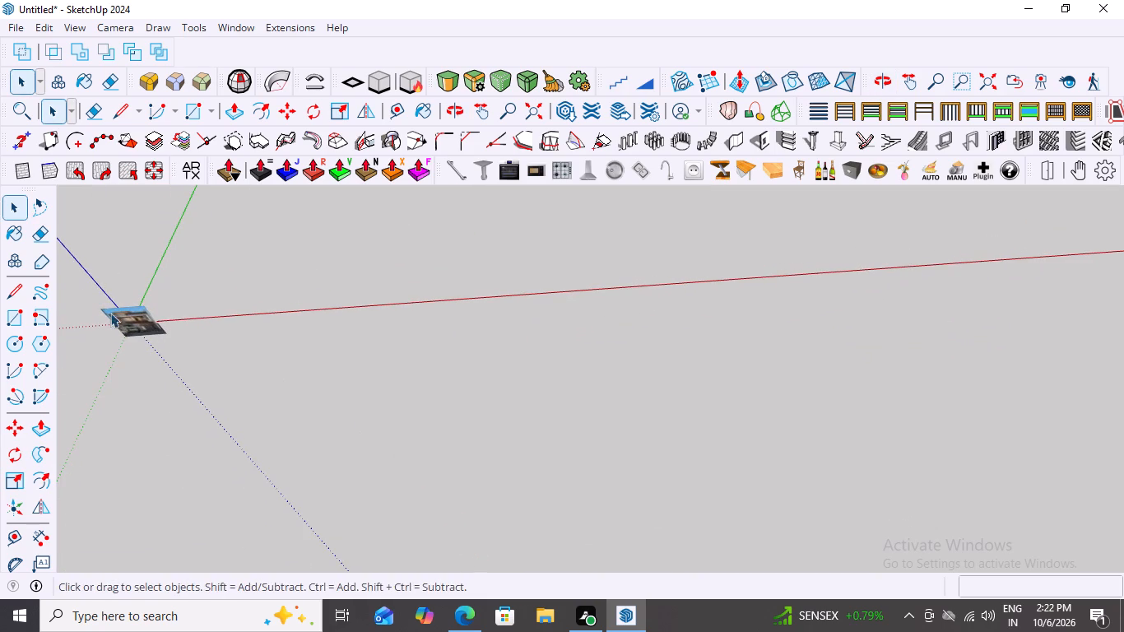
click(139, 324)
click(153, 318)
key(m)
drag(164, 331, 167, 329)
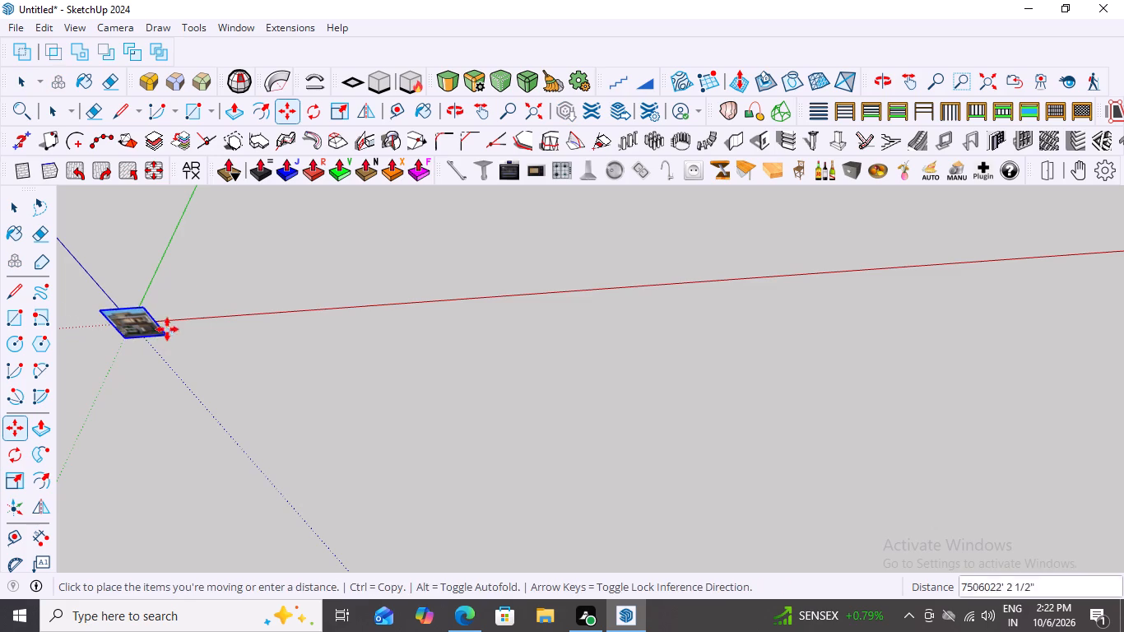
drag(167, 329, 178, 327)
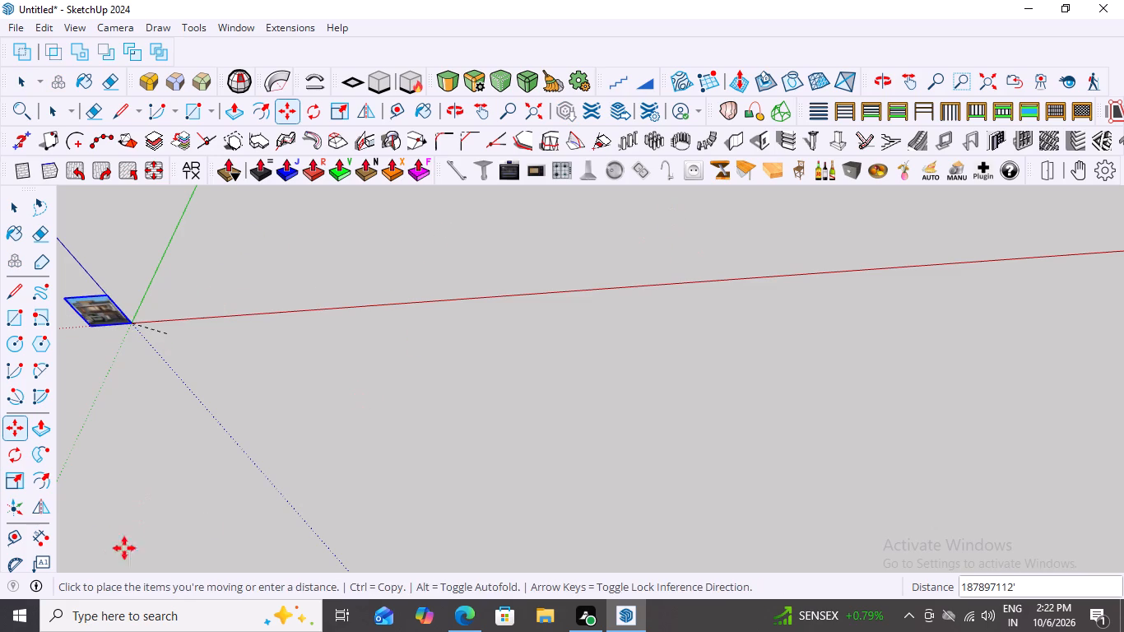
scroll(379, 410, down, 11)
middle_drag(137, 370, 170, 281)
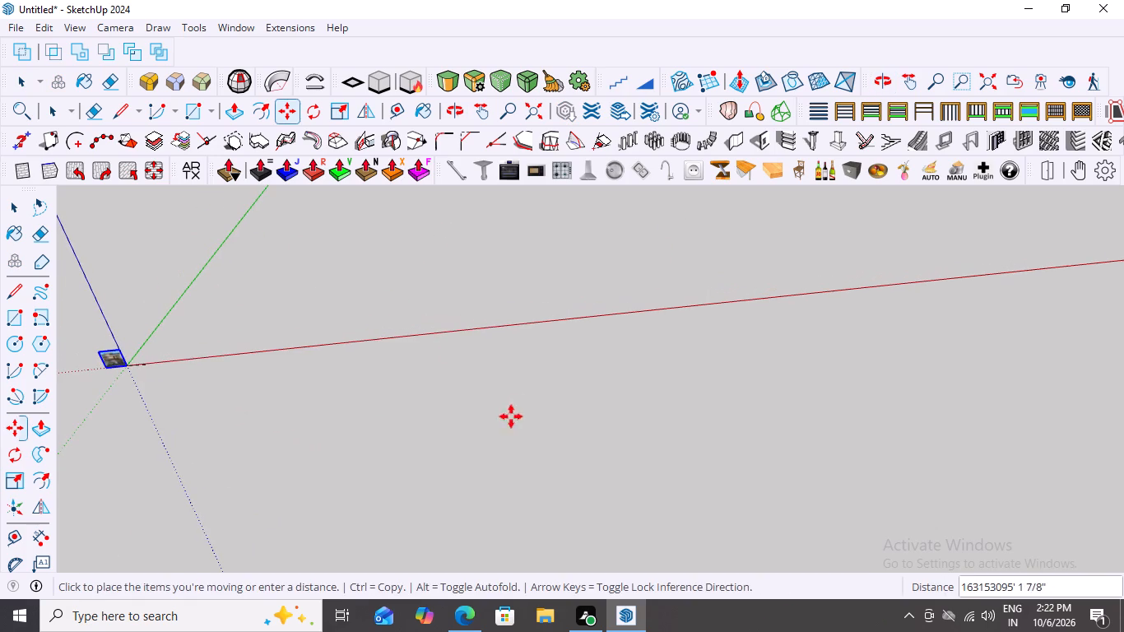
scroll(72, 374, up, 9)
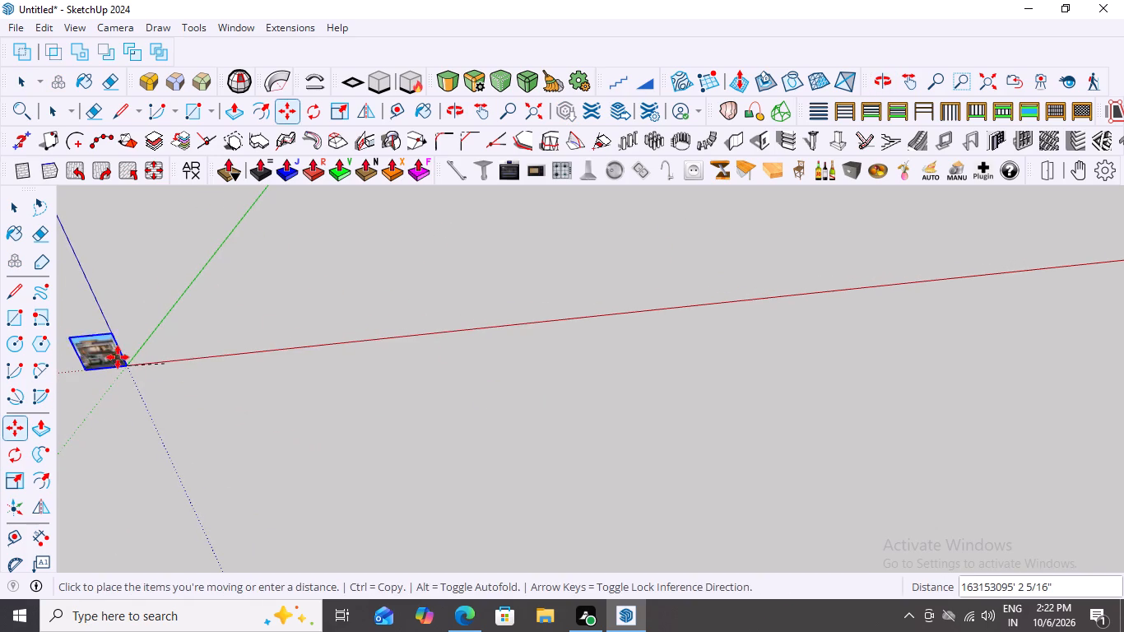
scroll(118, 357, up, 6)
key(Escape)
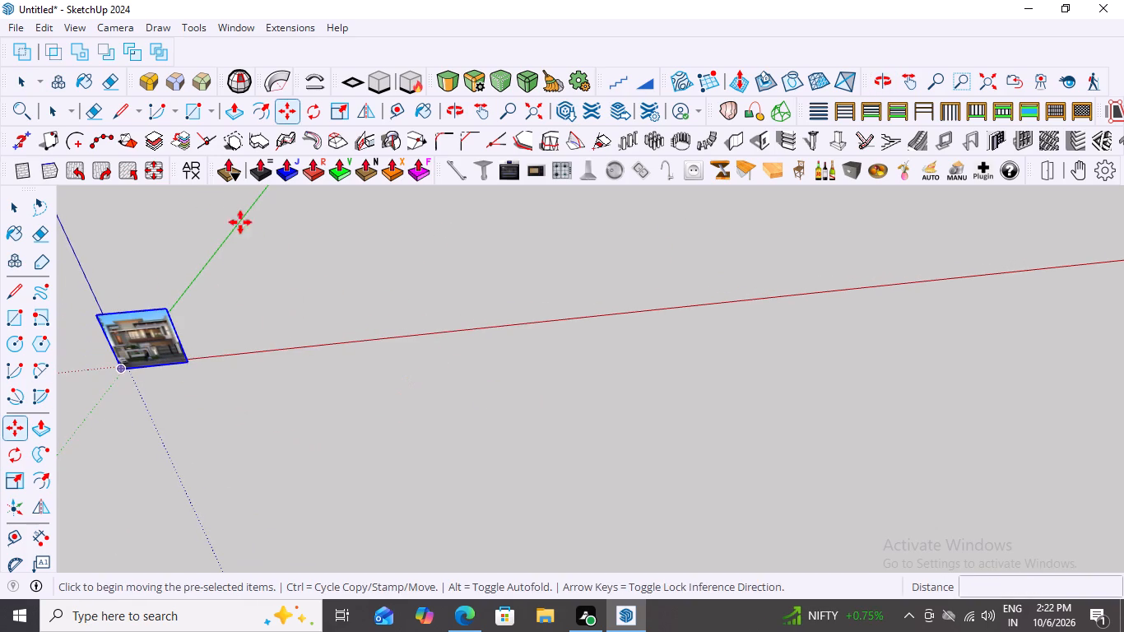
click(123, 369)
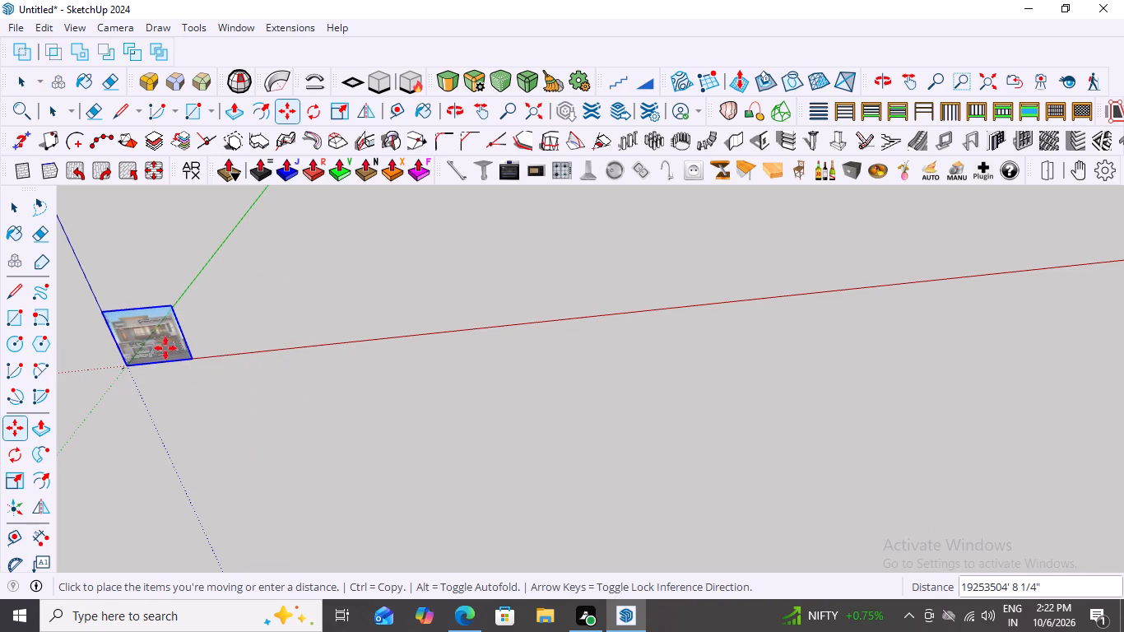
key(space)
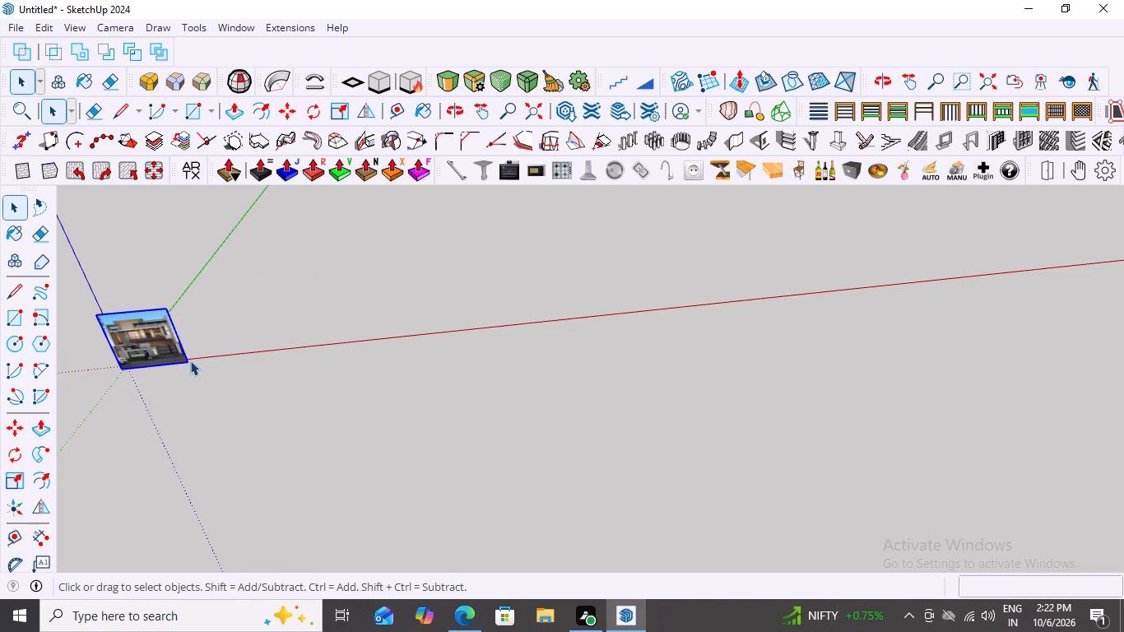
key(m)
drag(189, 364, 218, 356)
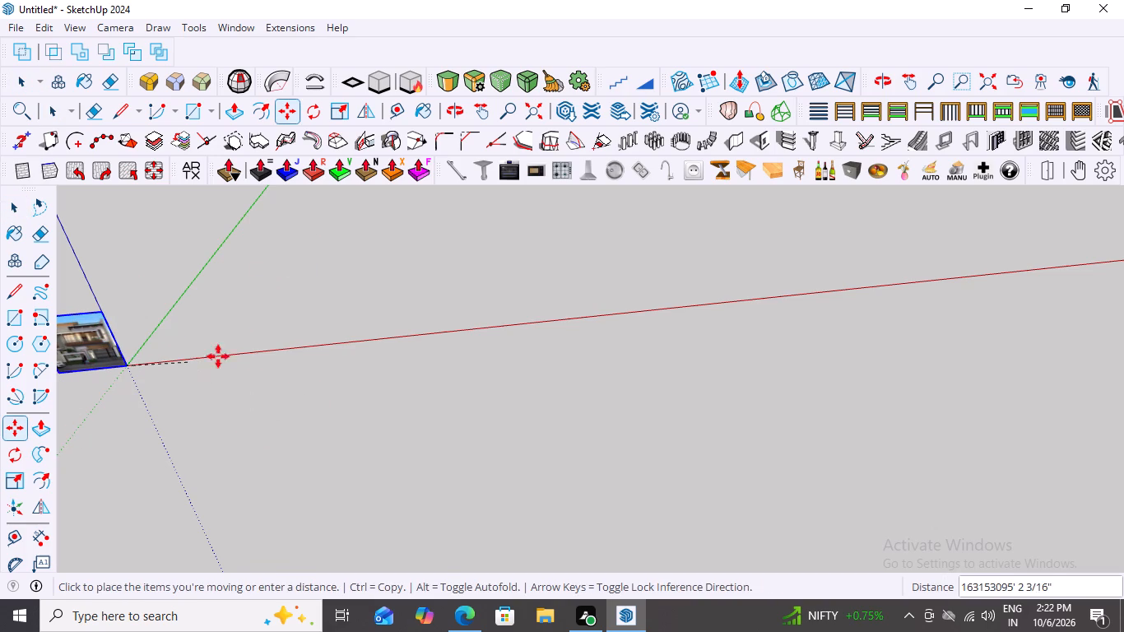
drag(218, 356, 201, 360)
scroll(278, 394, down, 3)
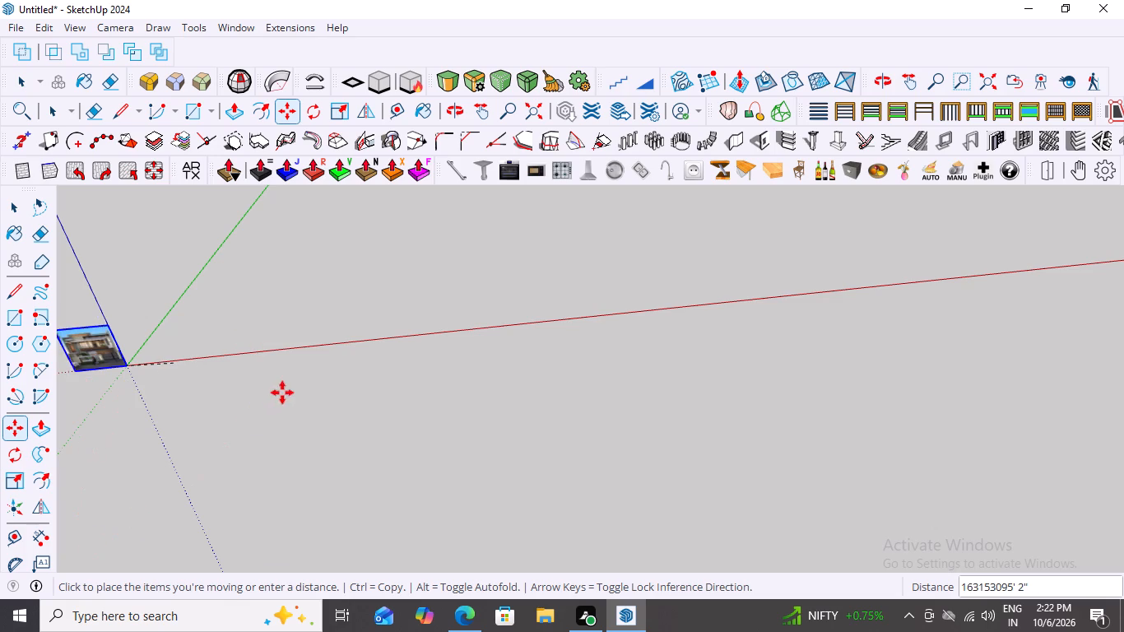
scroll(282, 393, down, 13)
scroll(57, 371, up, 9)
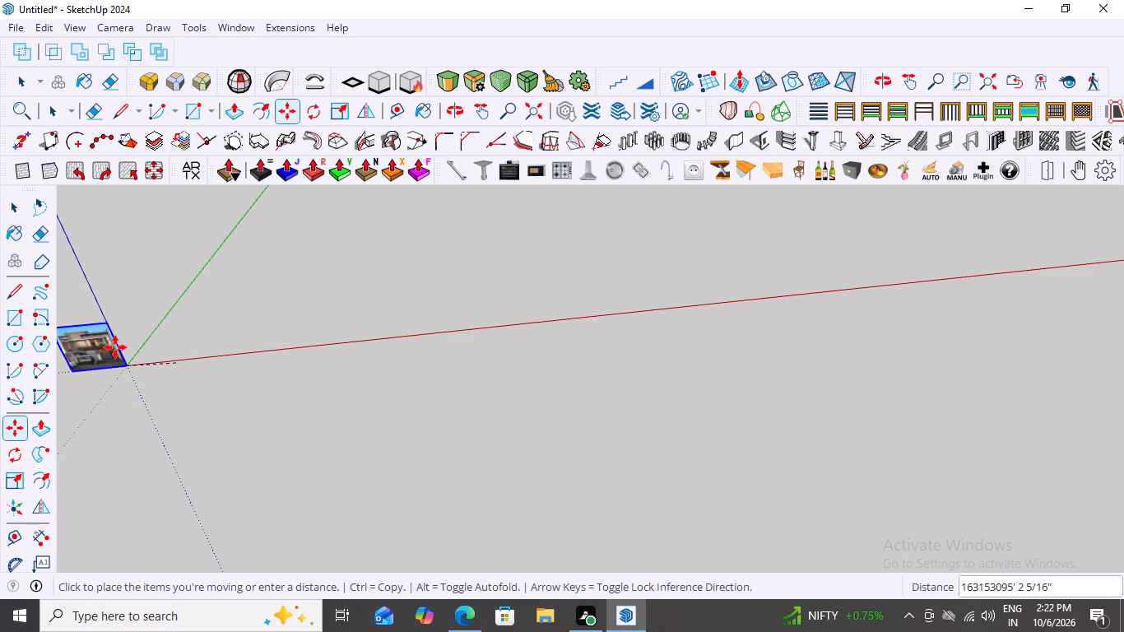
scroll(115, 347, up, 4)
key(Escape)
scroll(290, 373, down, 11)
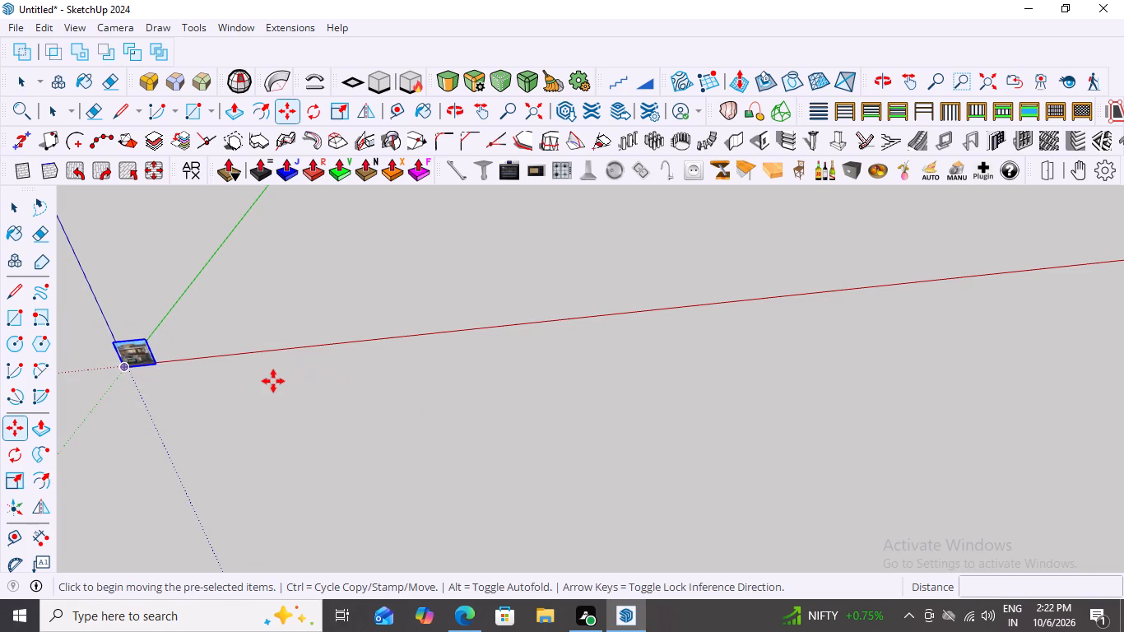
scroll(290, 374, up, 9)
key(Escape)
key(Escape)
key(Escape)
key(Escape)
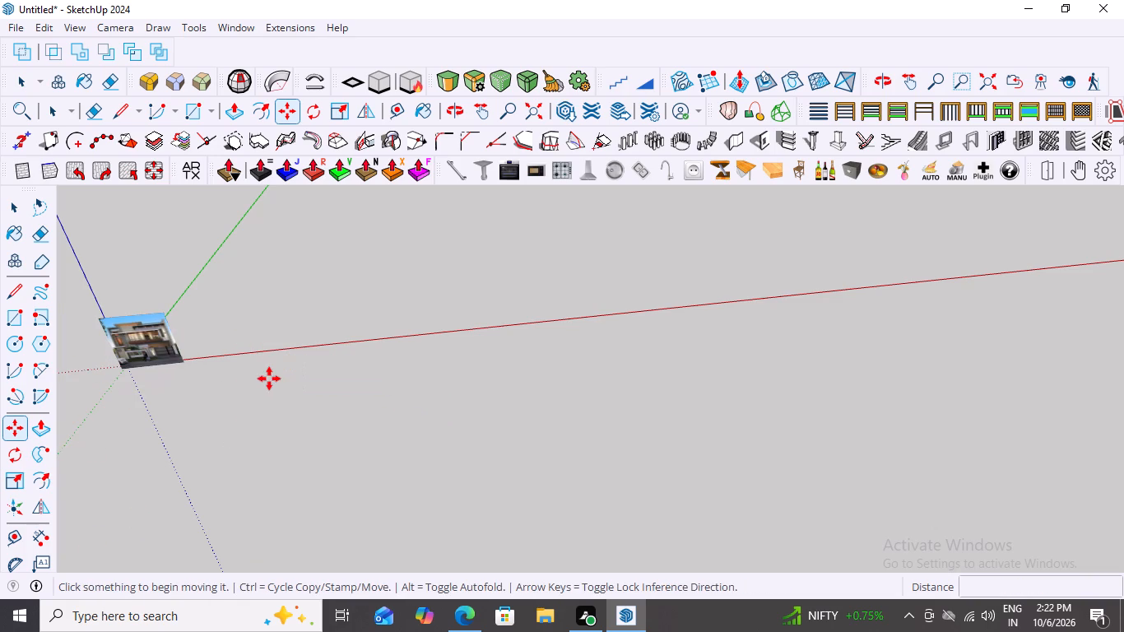
Examine the house reference picture and its placement relative to the origin and axes from different angles and distances.
key(space)
key(space)
scroll(269, 376, down, 20)
scroll(269, 376, down, 5)
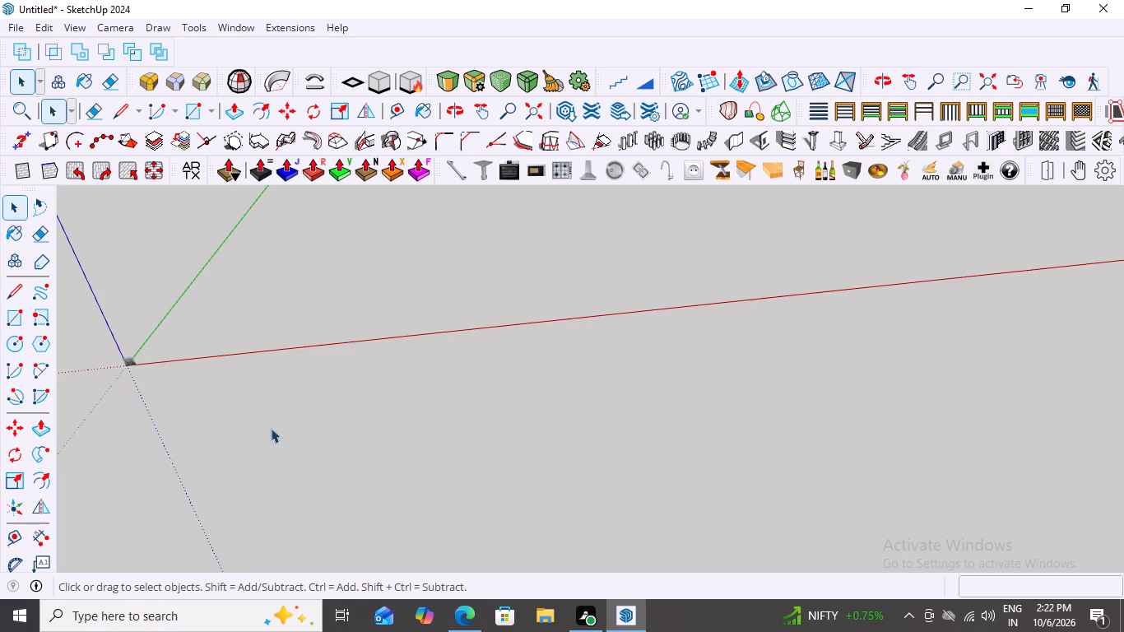
middle_drag(150, 411, 210, 275)
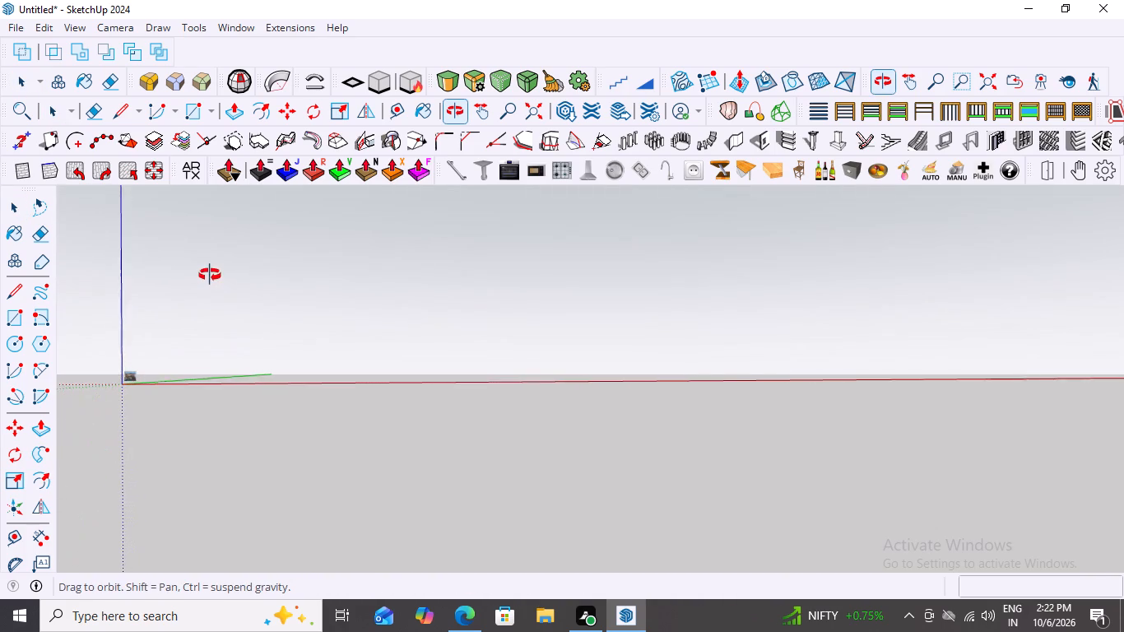
middle_drag(210, 275, 230, 328)
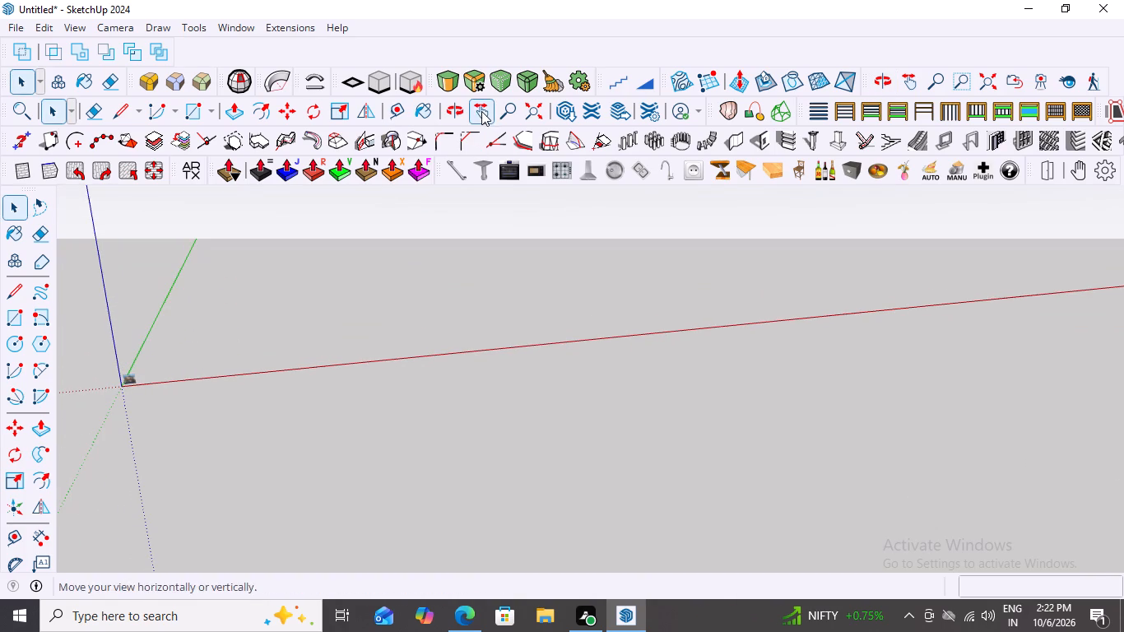
click(481, 112)
drag(434, 304, 289, 291)
drag(525, 341, 385, 376)
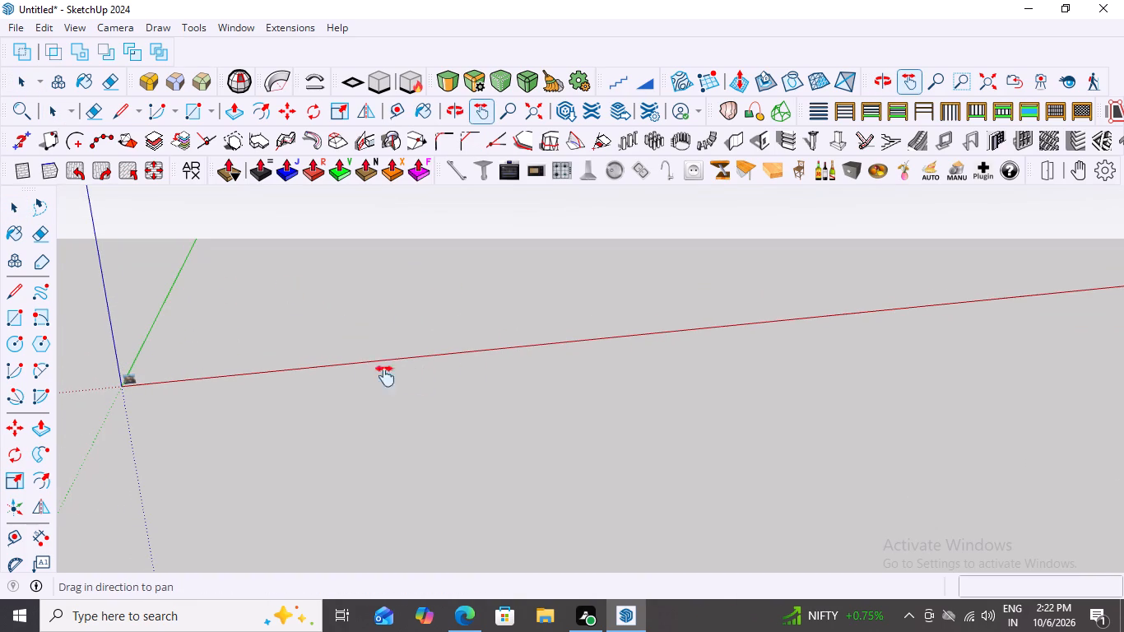
drag(385, 376, 300, 357)
scroll(346, 383, down, 4)
drag(526, 334, 320, 324)
scroll(95, 403, up, 4)
scroll(108, 386, up, 20)
scroll(108, 386, up, 15)
scroll(232, 344, down, 2)
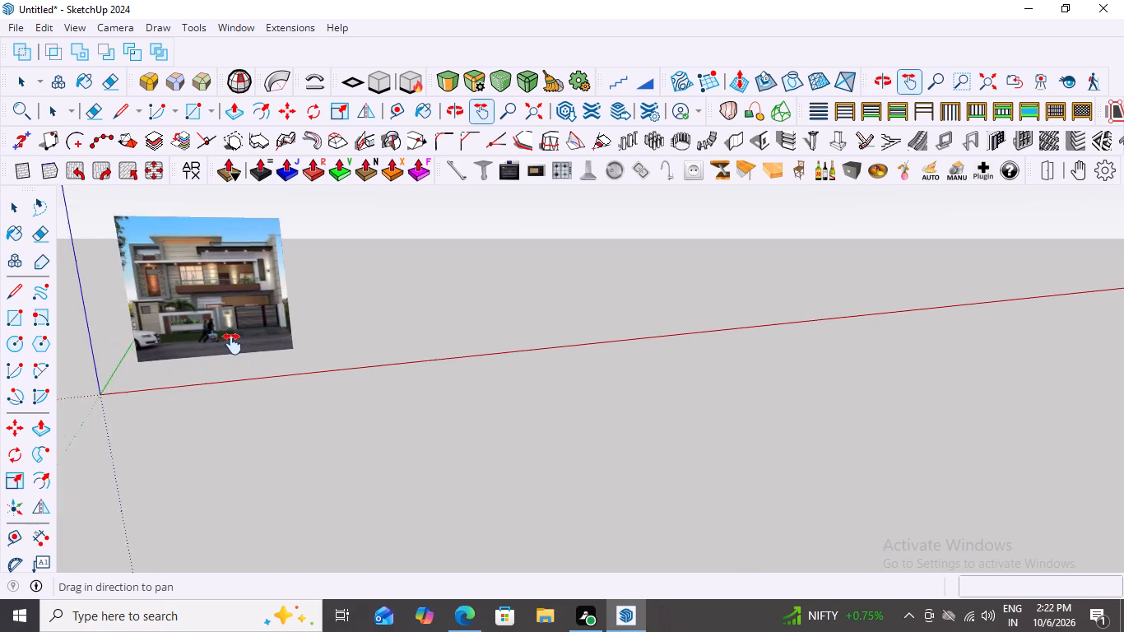
scroll(232, 344, down, 13)
drag(742, 330, 650, 328)
drag(625, 320, 611, 298)
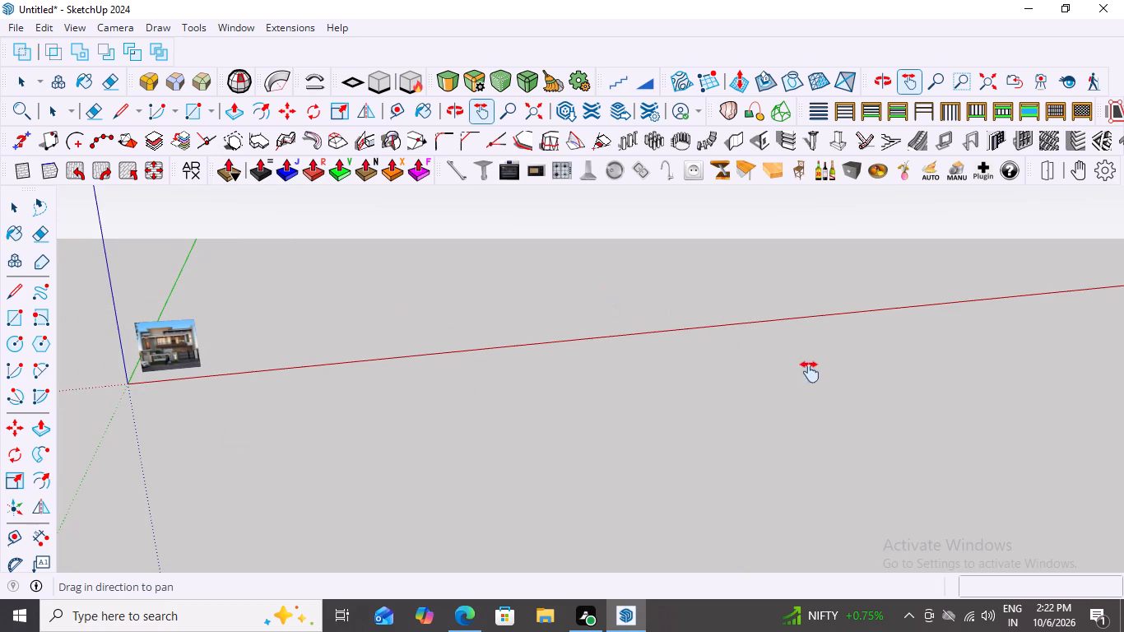
middle_drag(802, 379, 765, 387)
drag(791, 383, 575, 358)
drag(689, 365, 495, 305)
scroll(567, 365, down, 6)
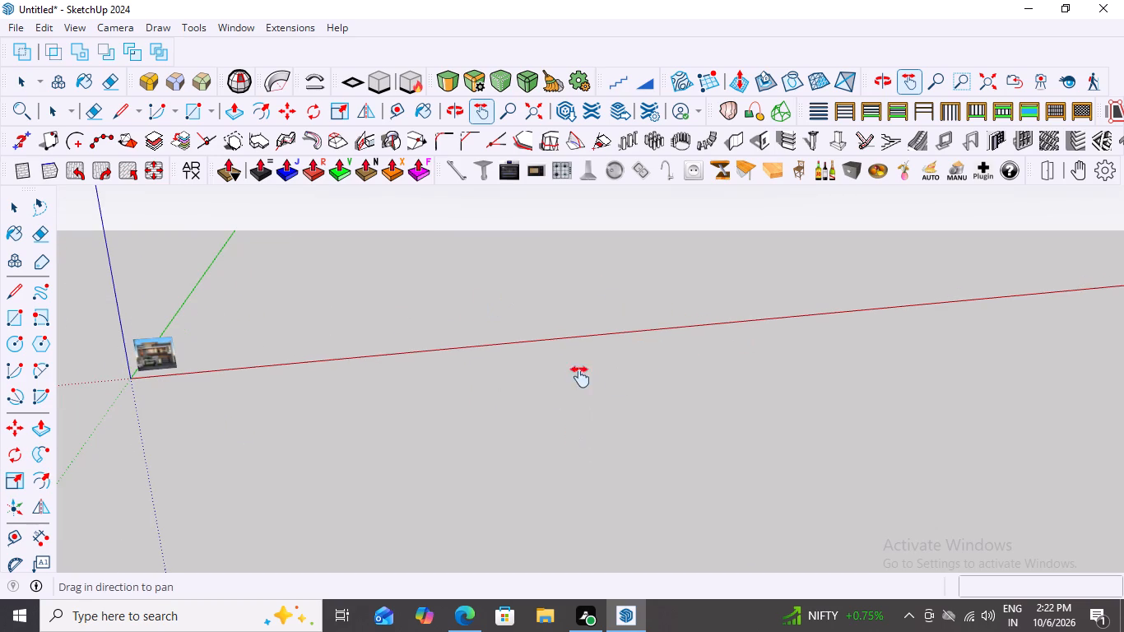
drag(623, 336, 406, 288)
scroll(406, 298, down, 11)
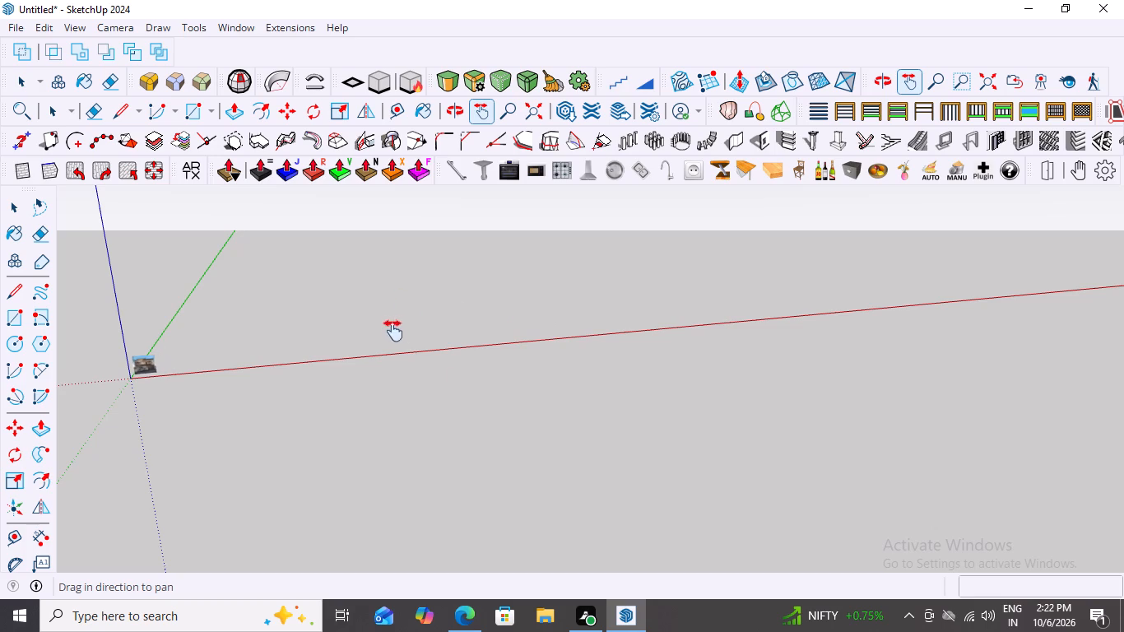
scroll(528, 348, down, 1)
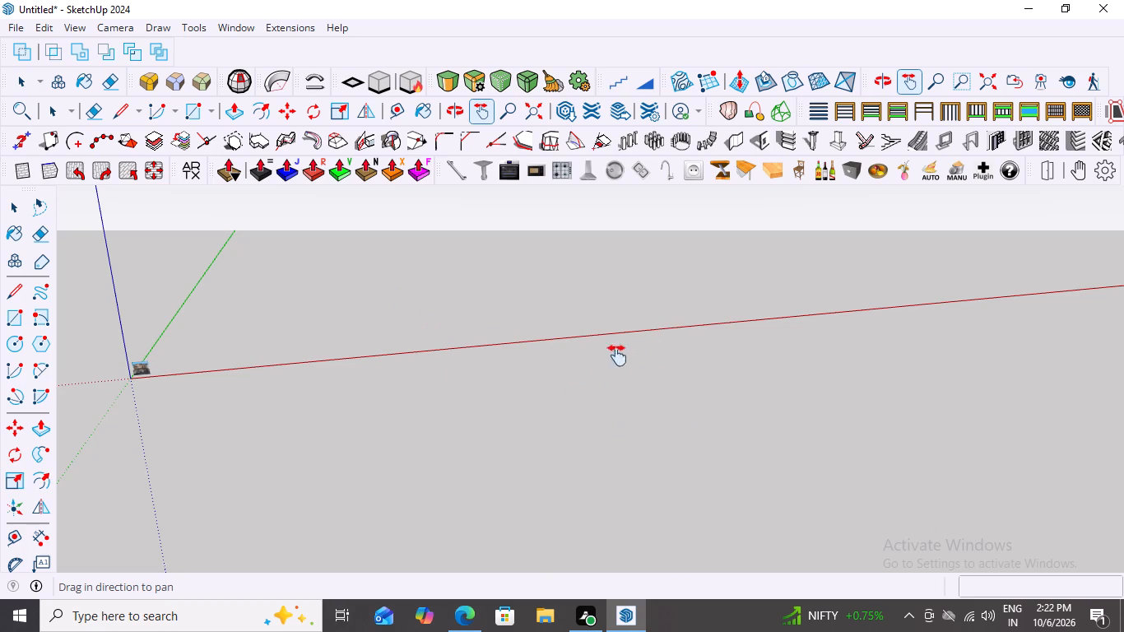
middle_drag(648, 376, 506, 333)
scroll(507, 333, up, 1)
middle_drag(564, 376, 521, 493)
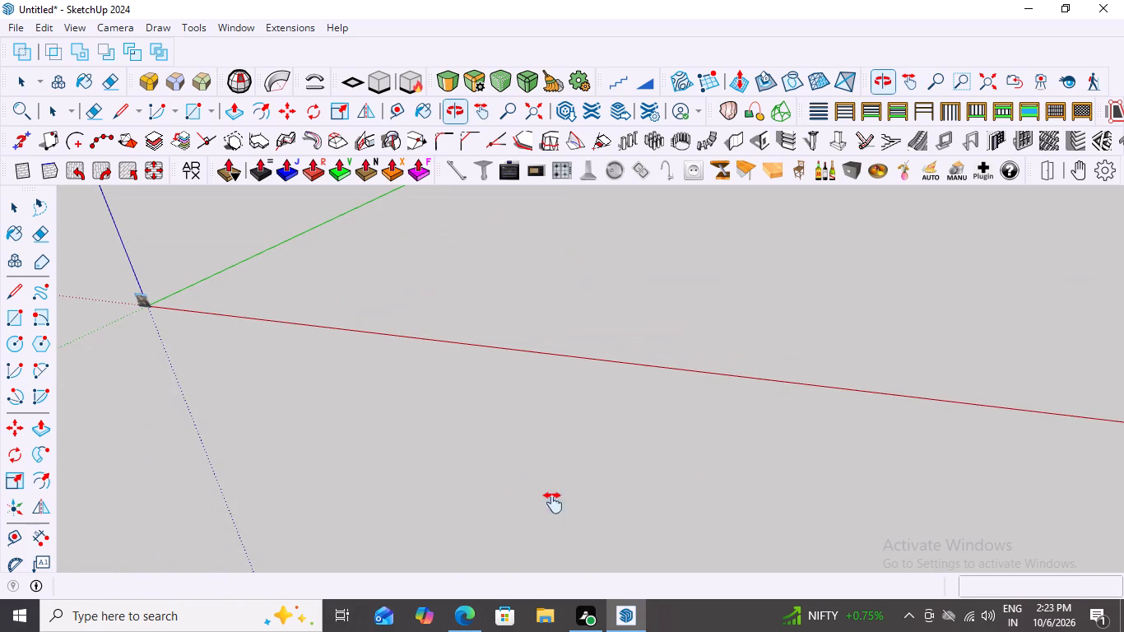
scroll(768, 460, down, 2)
drag(564, 359, 499, 354)
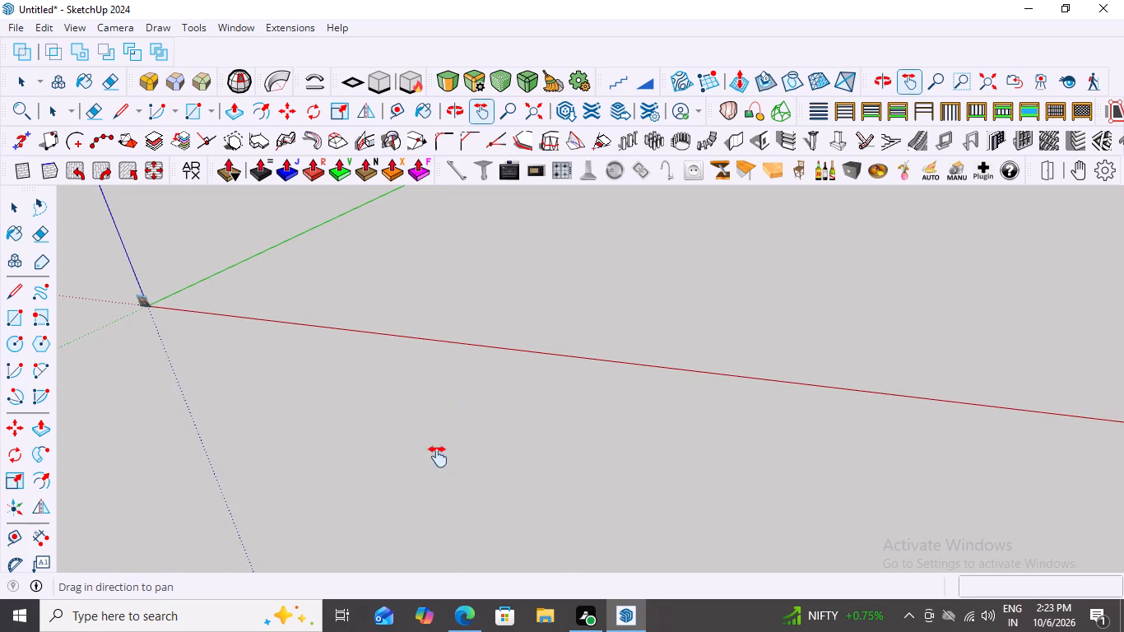
scroll(735, 381, down, 3)
scroll(583, 373, down, 1)
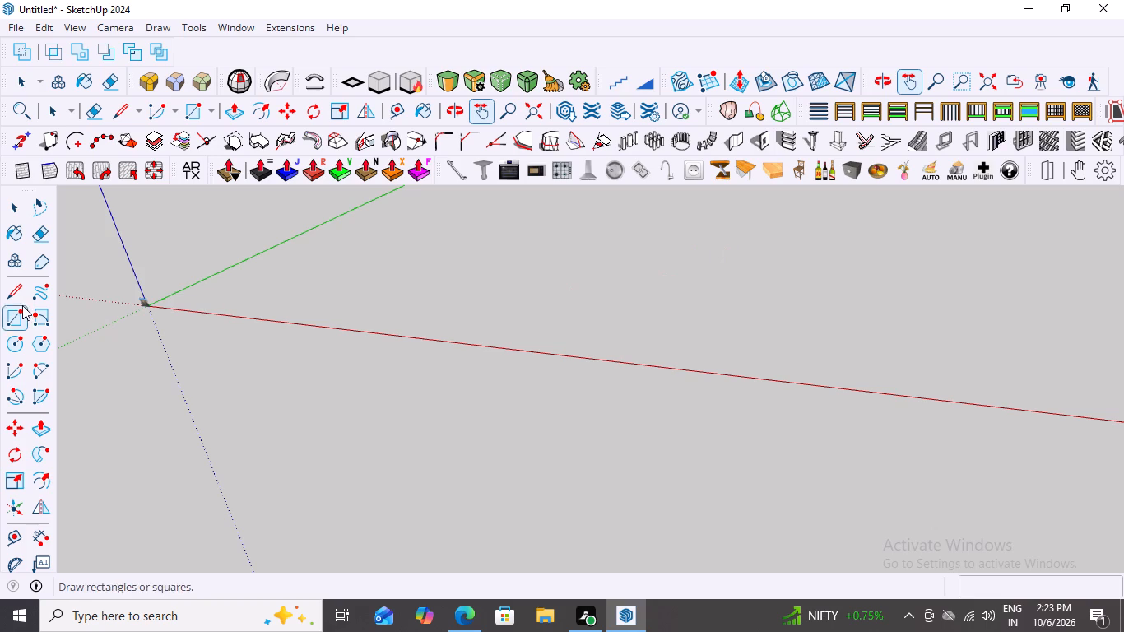
scroll(22, 305, up, 20)
scroll(22, 305, up, 7)
scroll(309, 388, down, 13)
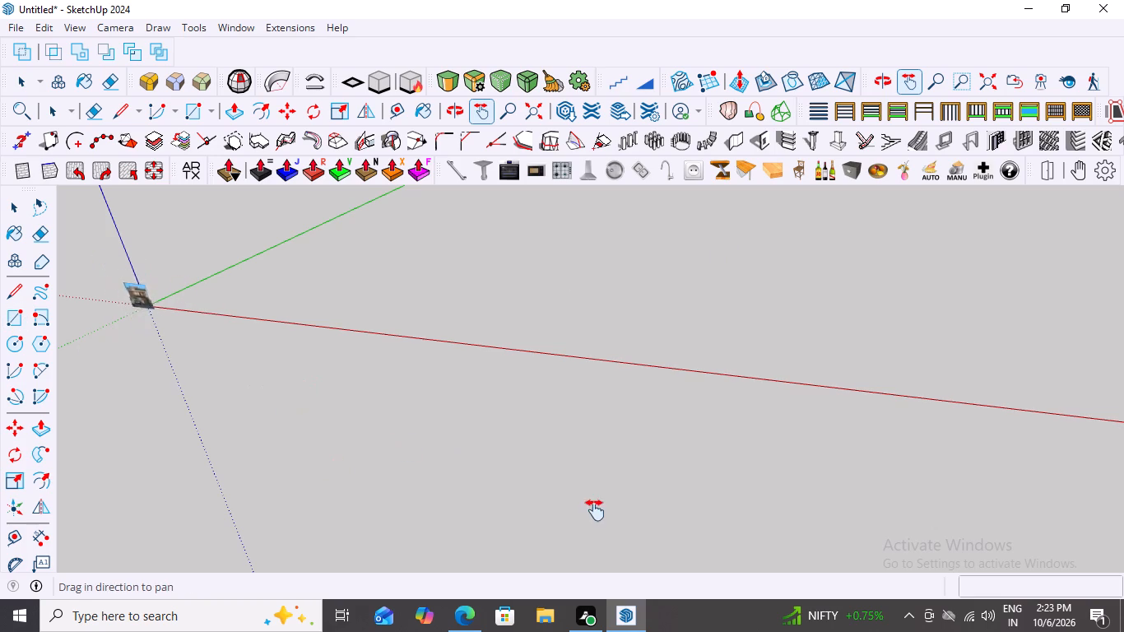
scroll(595, 510, down, 4)
middle_drag(583, 500, 666, 456)
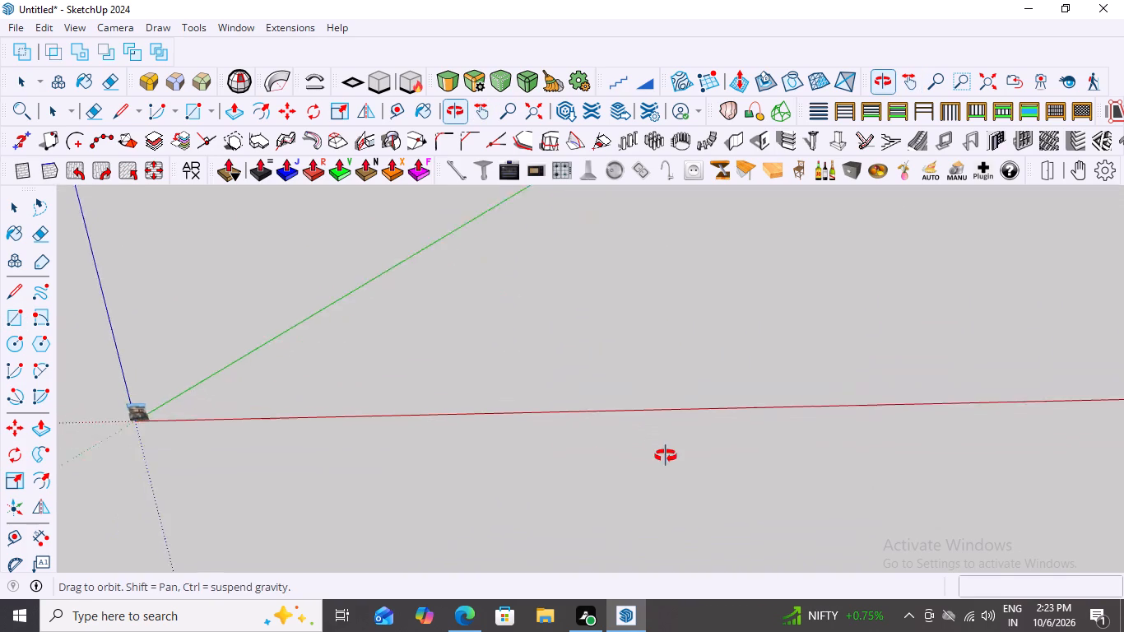
middle_drag(666, 456, 786, 388)
key(Escape)
key(Escape)
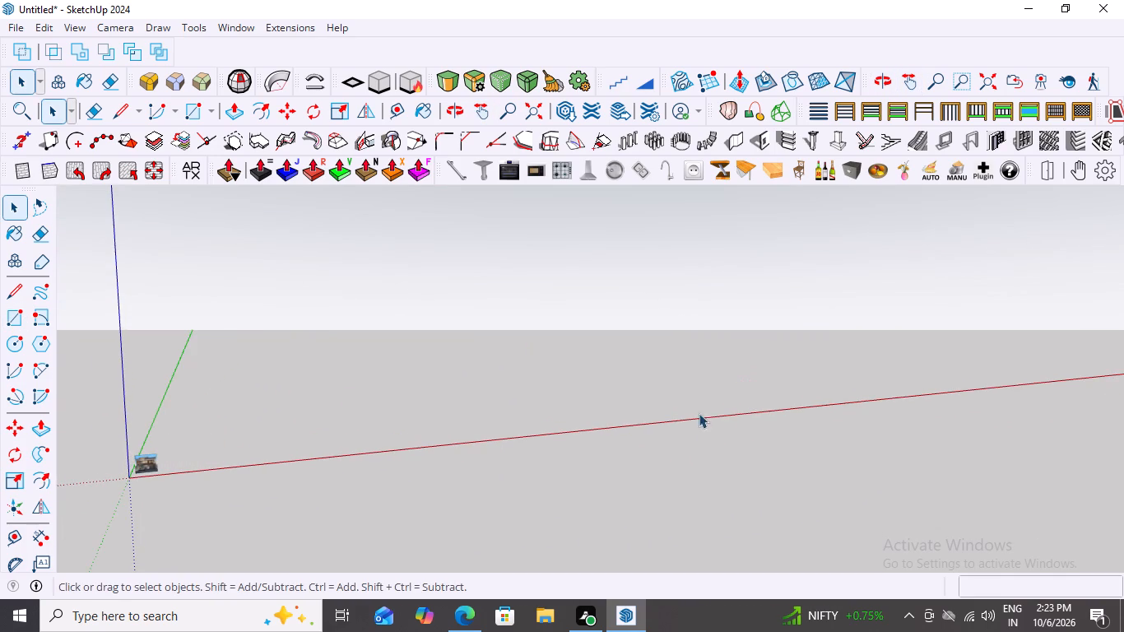
key(Escape)
key(space)
Undo the last change to the house reference picture.
key(ctrl+z)
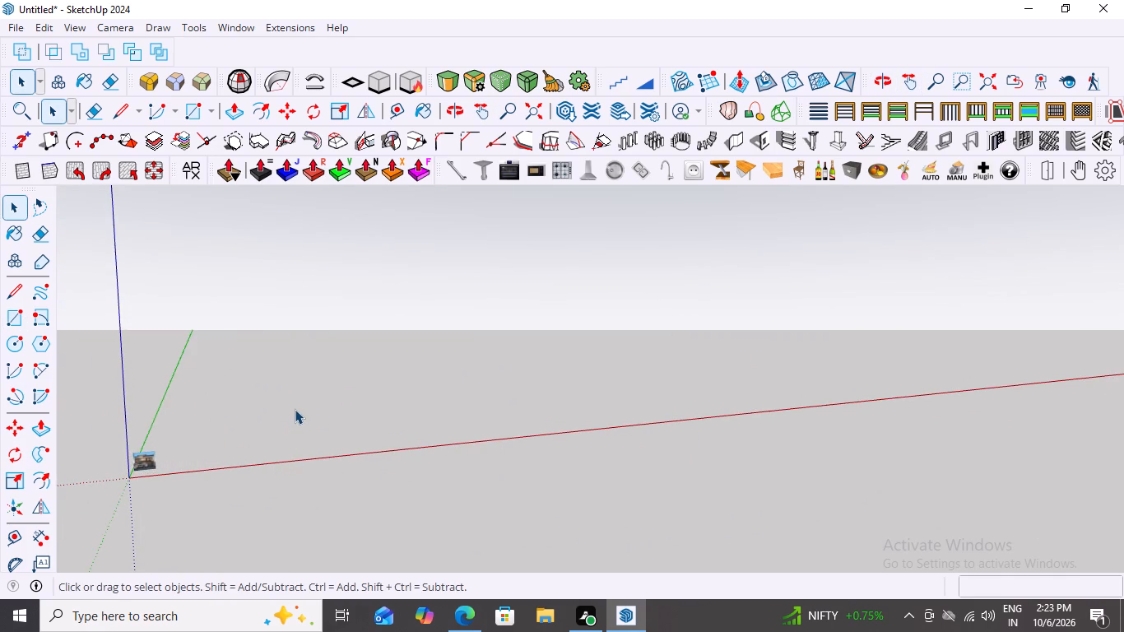
Undo the insertion of the house reference picture at the origin.
key(ctrl+z)
Examine the drawing area around the origin and axes from different angles and distances.
scroll(180, 405, down, 10)
middle_drag(746, 406, 512, 396)
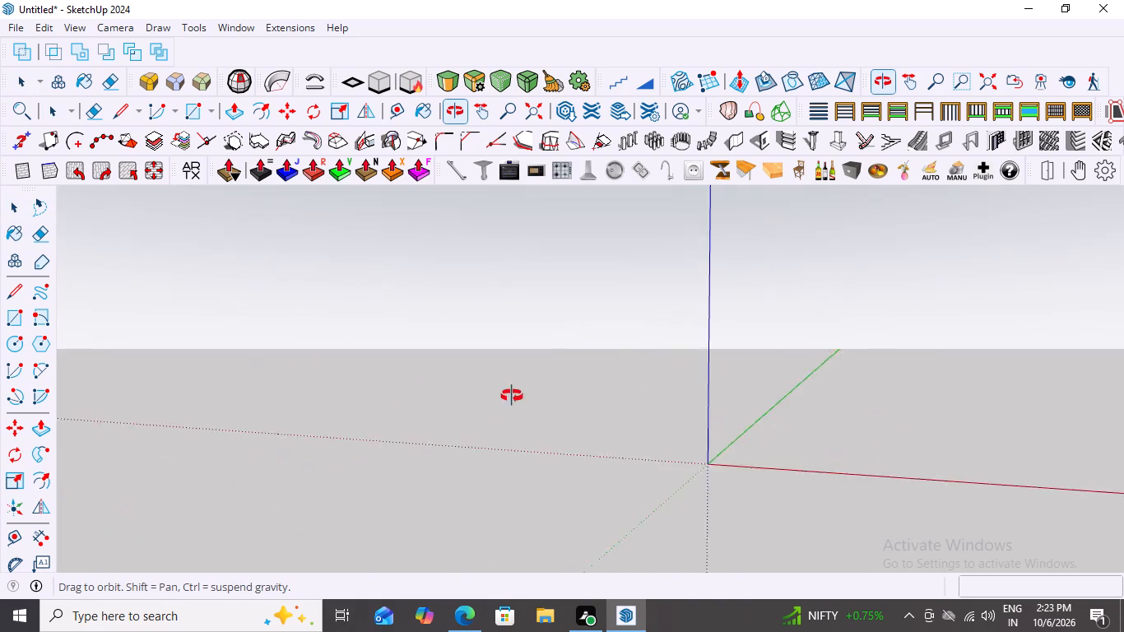
middle_drag(512, 396, 663, 366)
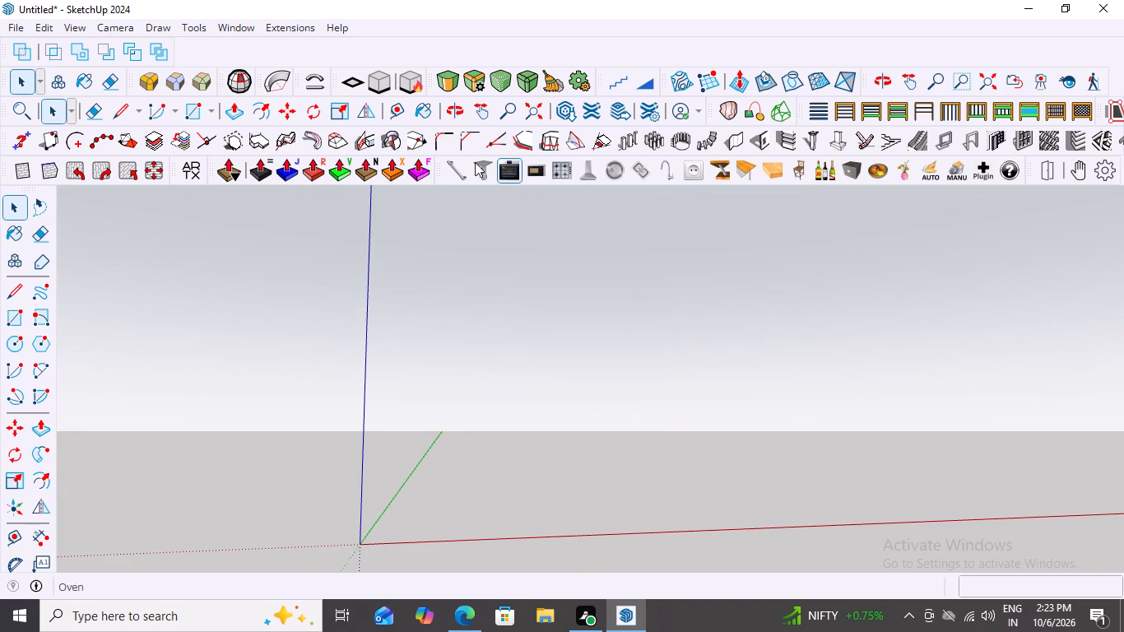
drag(485, 110, 485, 144)
drag(628, 523, 533, 521)
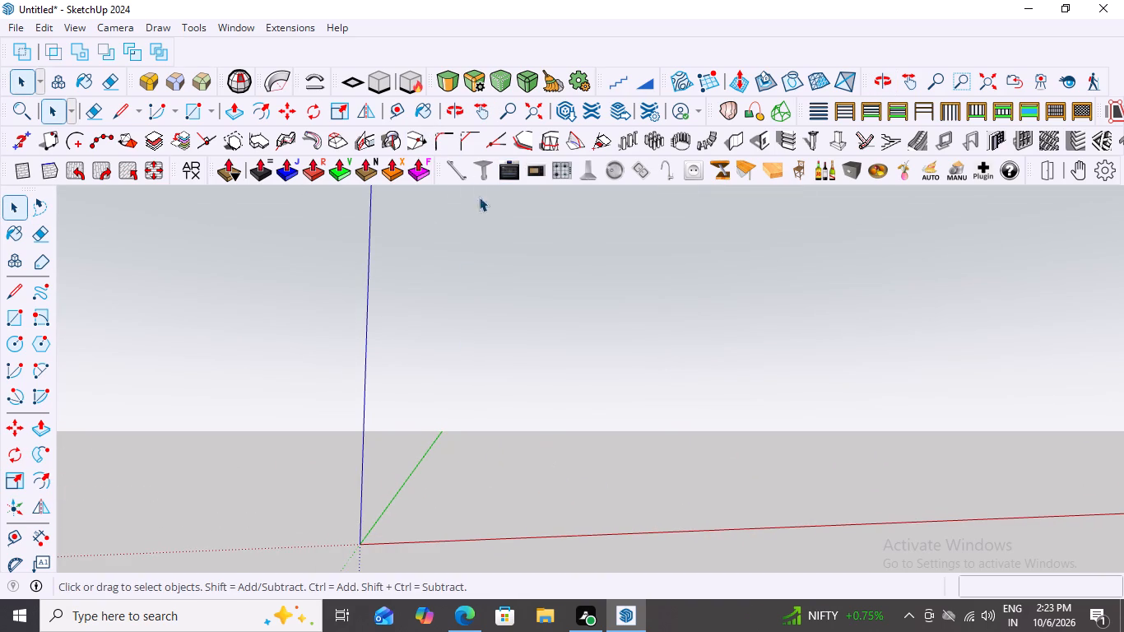
double_click(486, 113)
drag(626, 472, 548, 476)
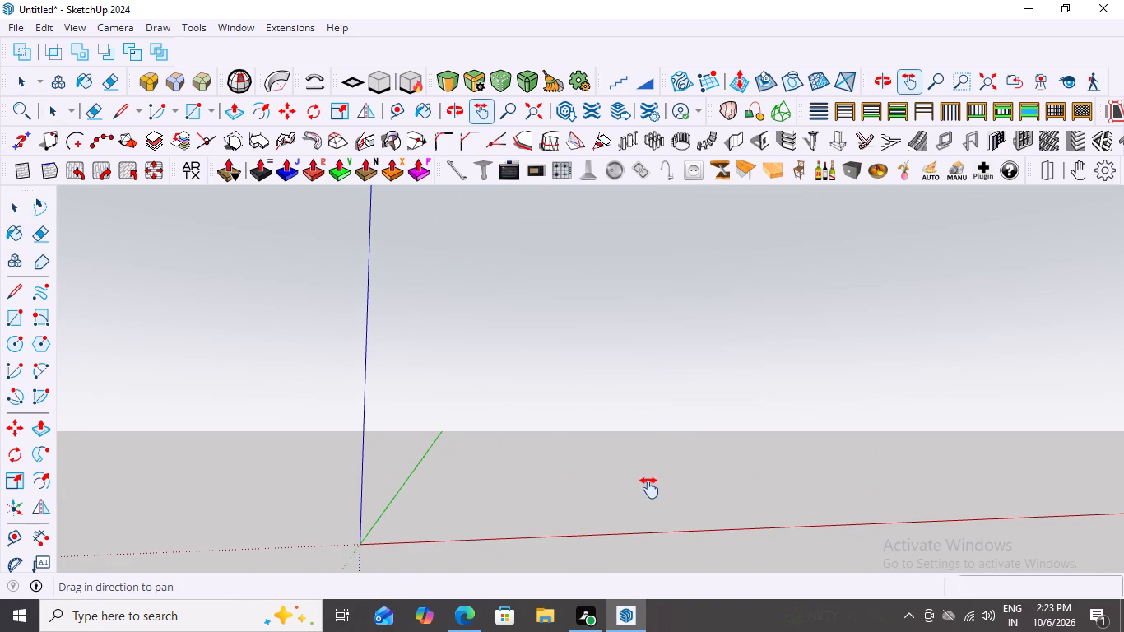
drag(649, 488, 475, 517)
scroll(476, 517, down, 17)
middle_drag(953, 545, 940, 551)
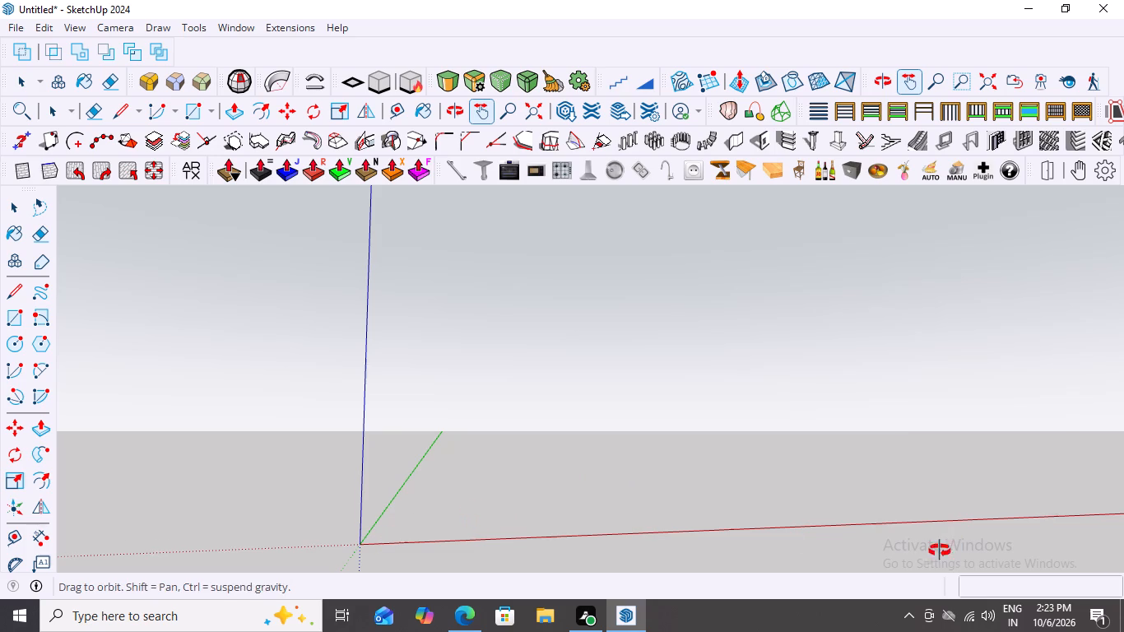
middle_drag(940, 551, 973, 538)
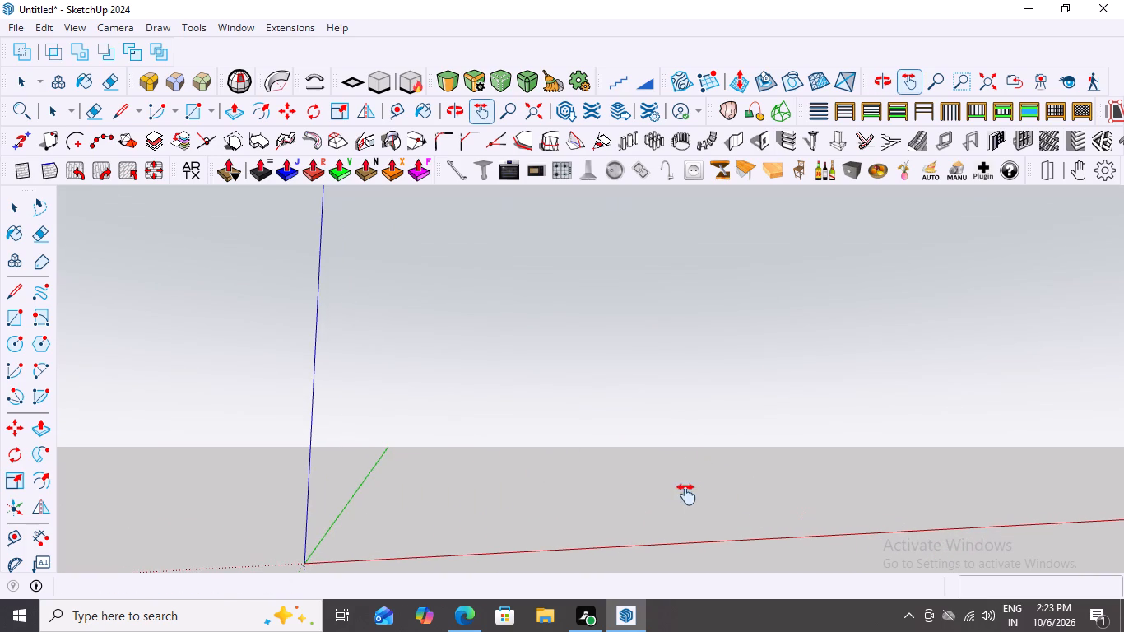
scroll(677, 495, down, 3)
middle_drag(648, 542, 613, 580)
scroll(614, 526, down, 1)
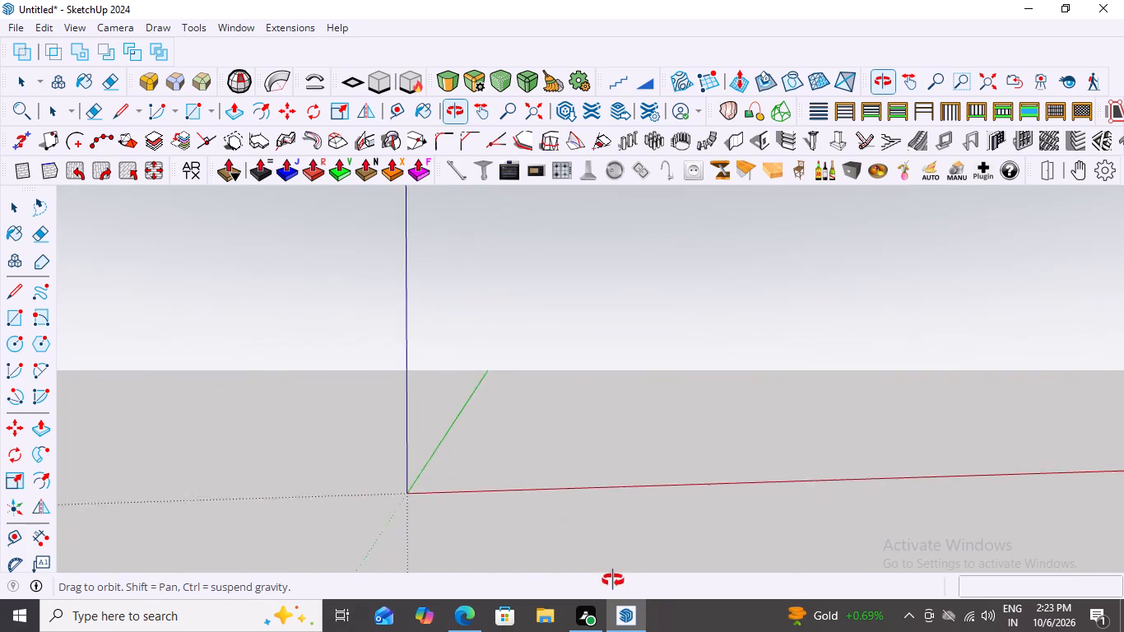
middle_drag(613, 580, 615, 582)
scroll(583, 467, up, 10)
Start the Tape Measure tool in the empty drawing area near the origin.
key(space)
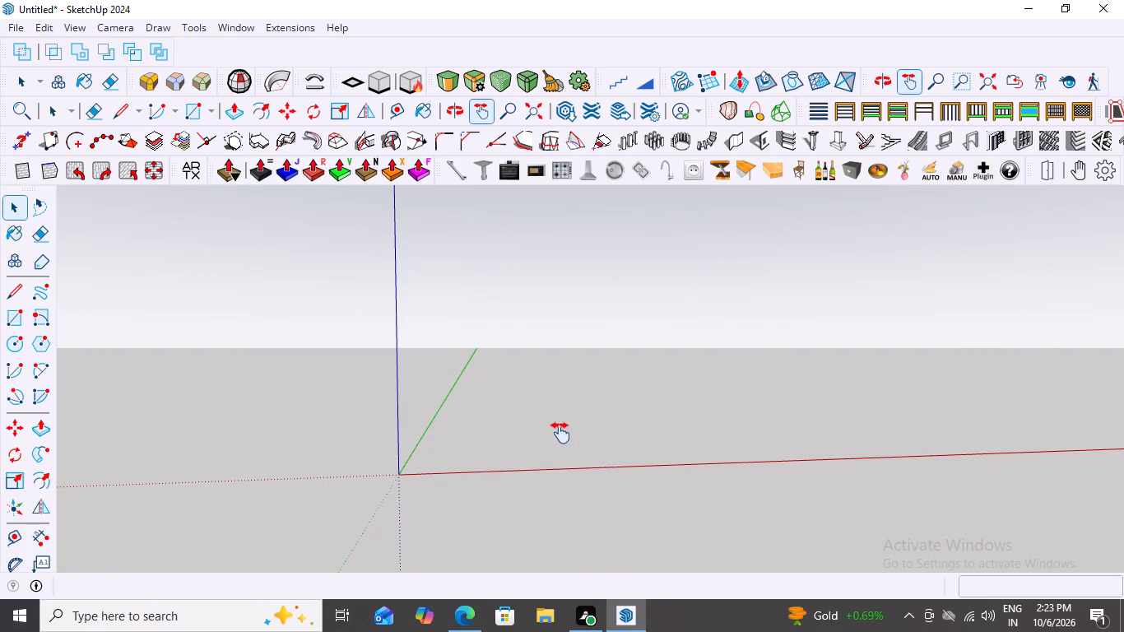
text(T)
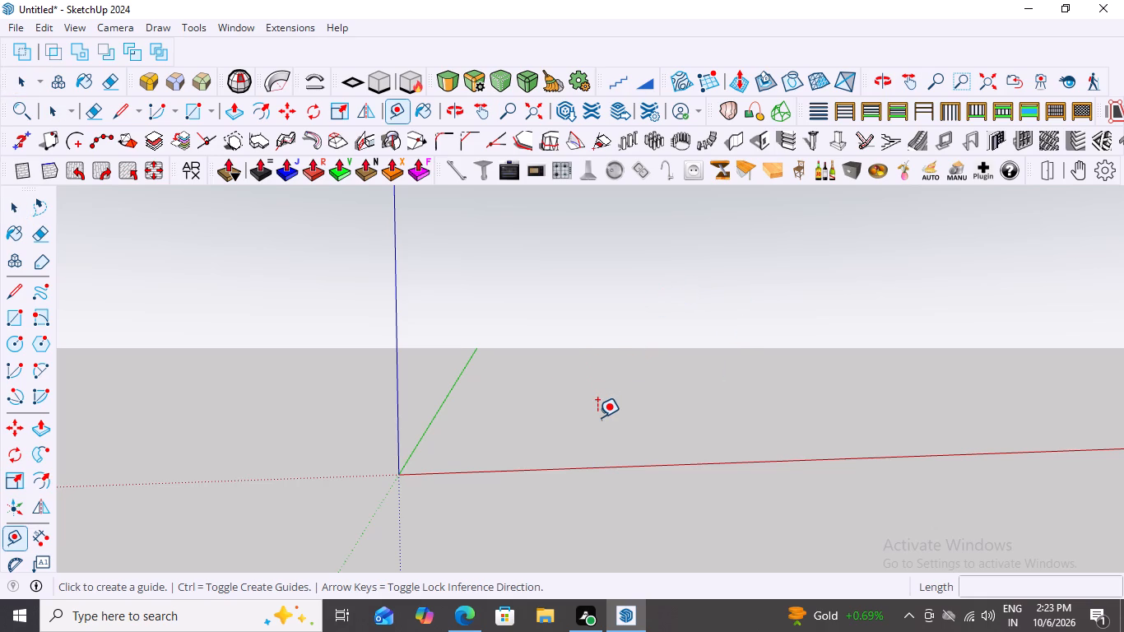
scroll(597, 417, up, 4)
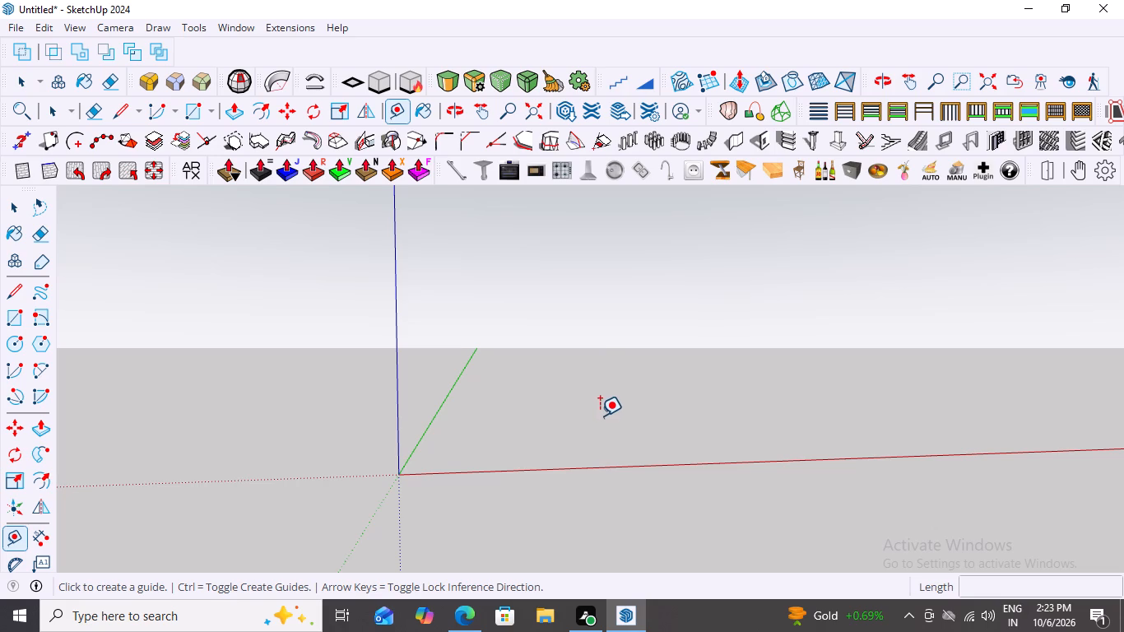
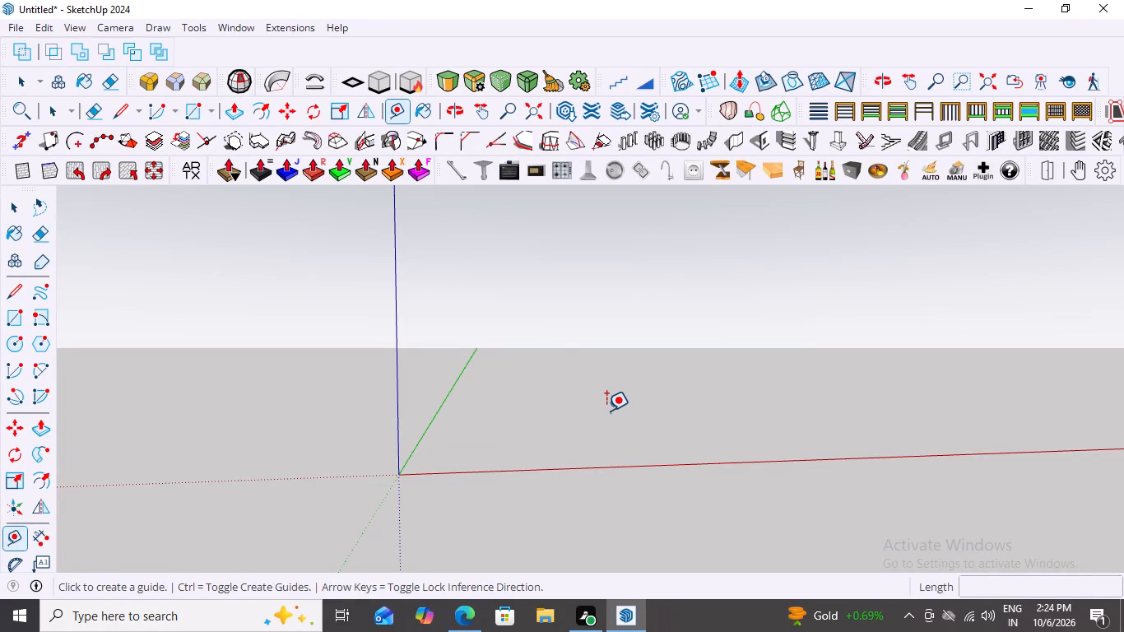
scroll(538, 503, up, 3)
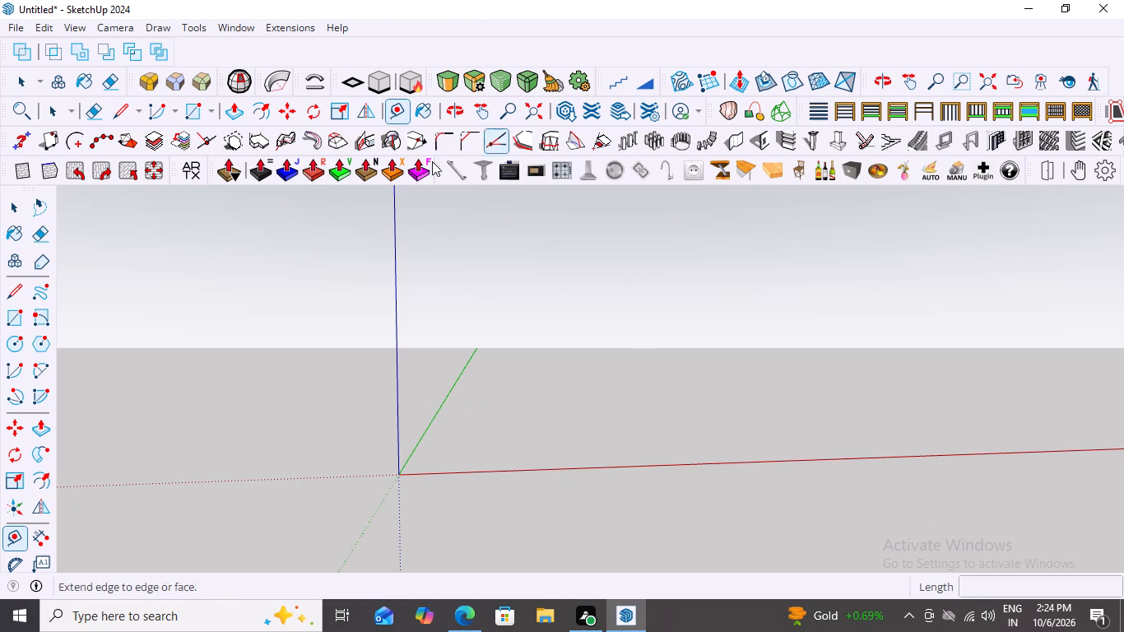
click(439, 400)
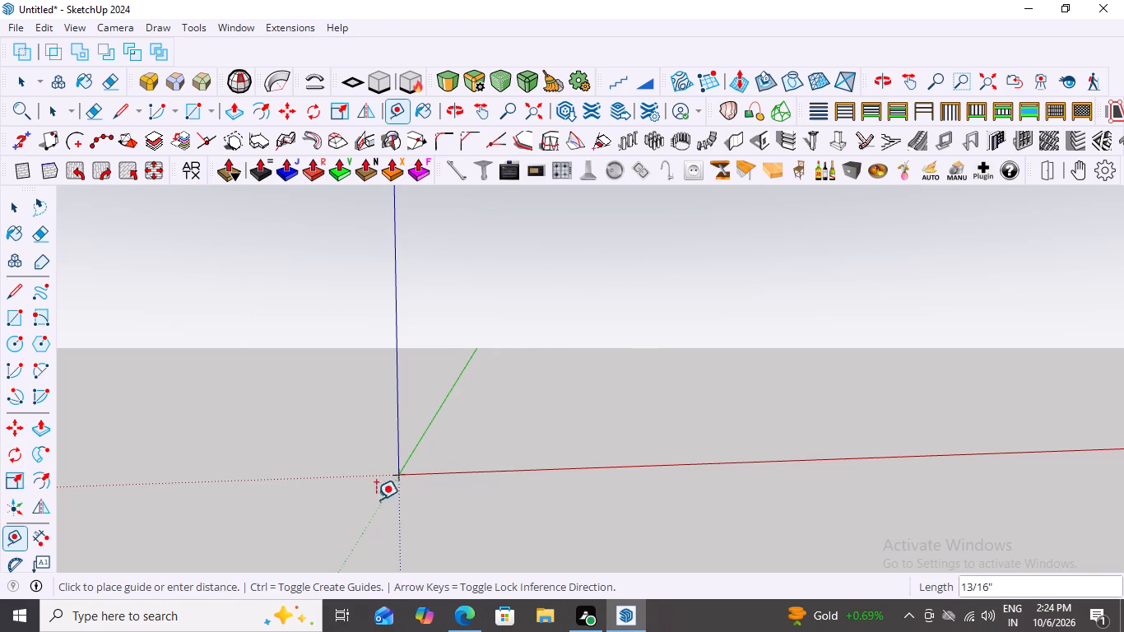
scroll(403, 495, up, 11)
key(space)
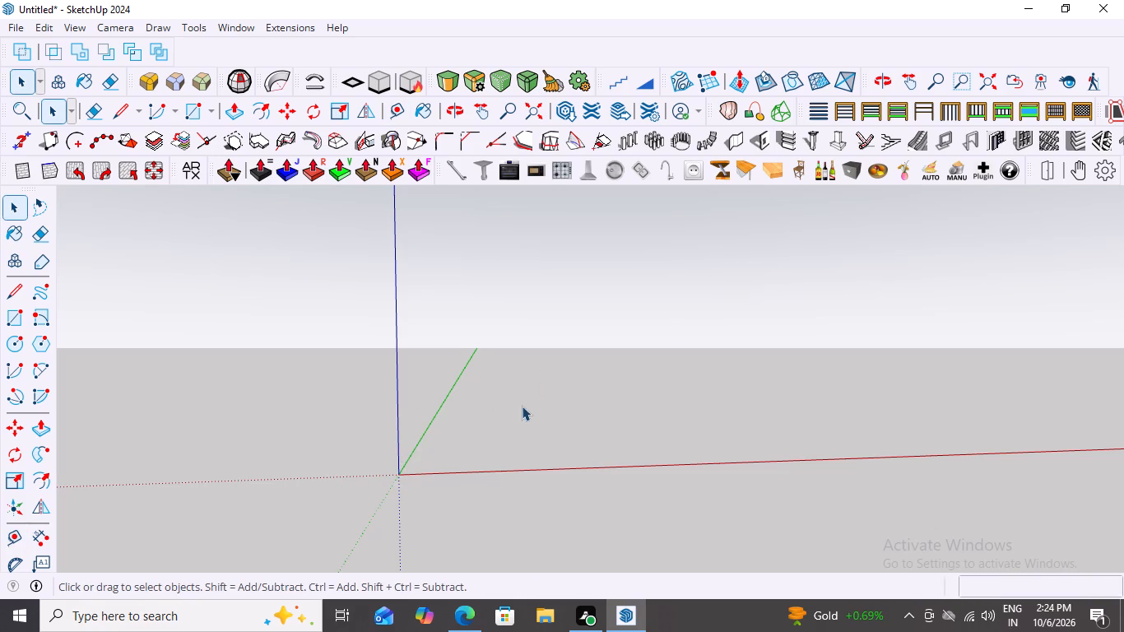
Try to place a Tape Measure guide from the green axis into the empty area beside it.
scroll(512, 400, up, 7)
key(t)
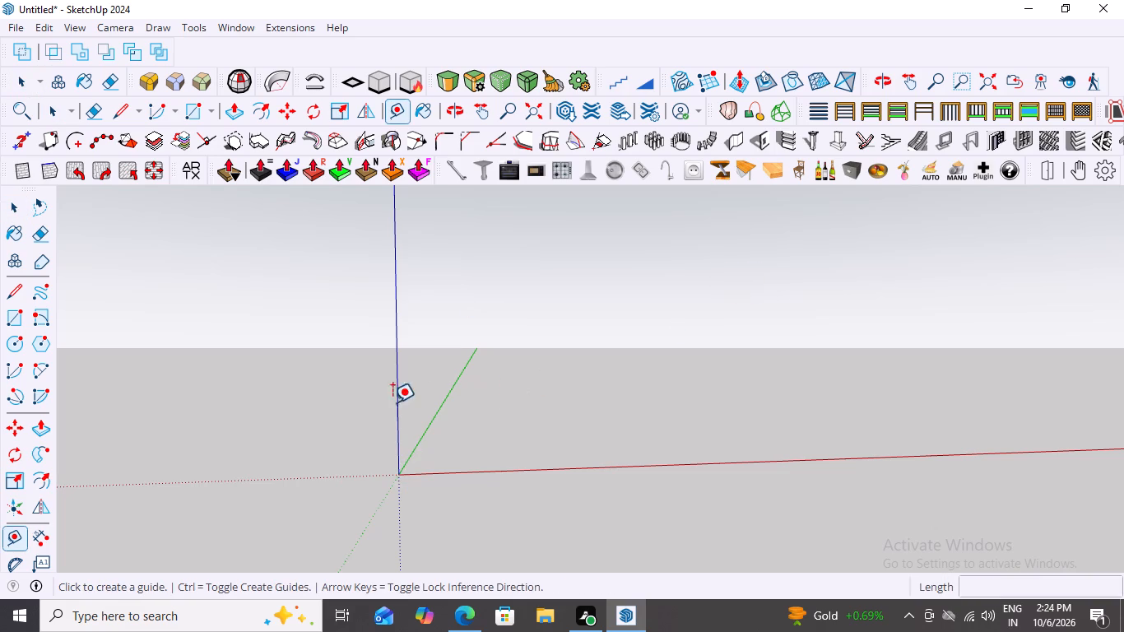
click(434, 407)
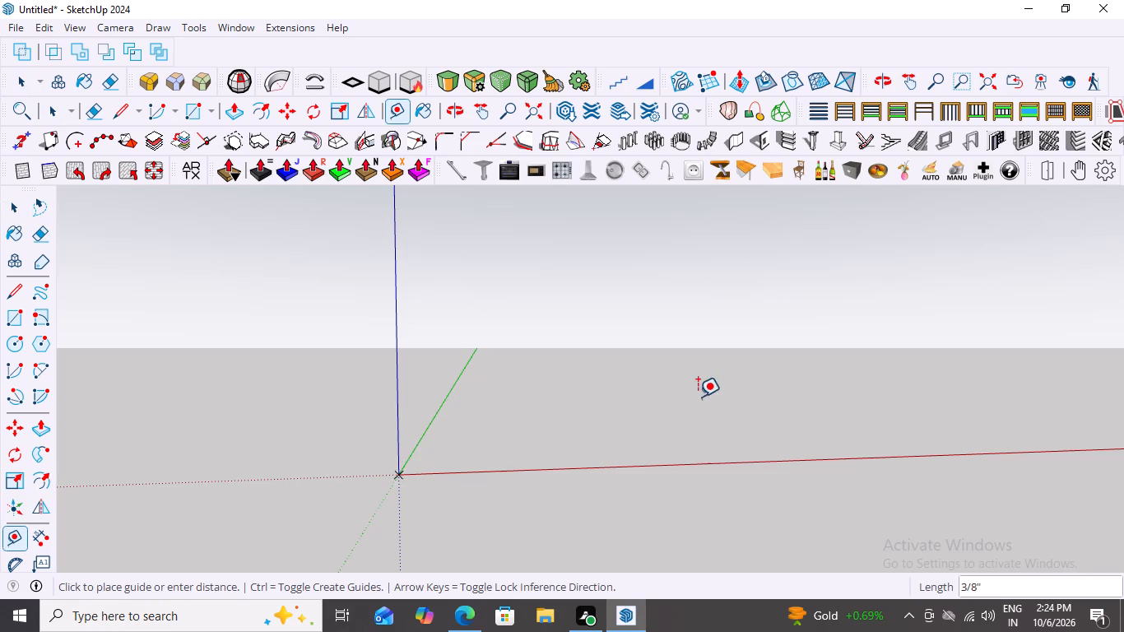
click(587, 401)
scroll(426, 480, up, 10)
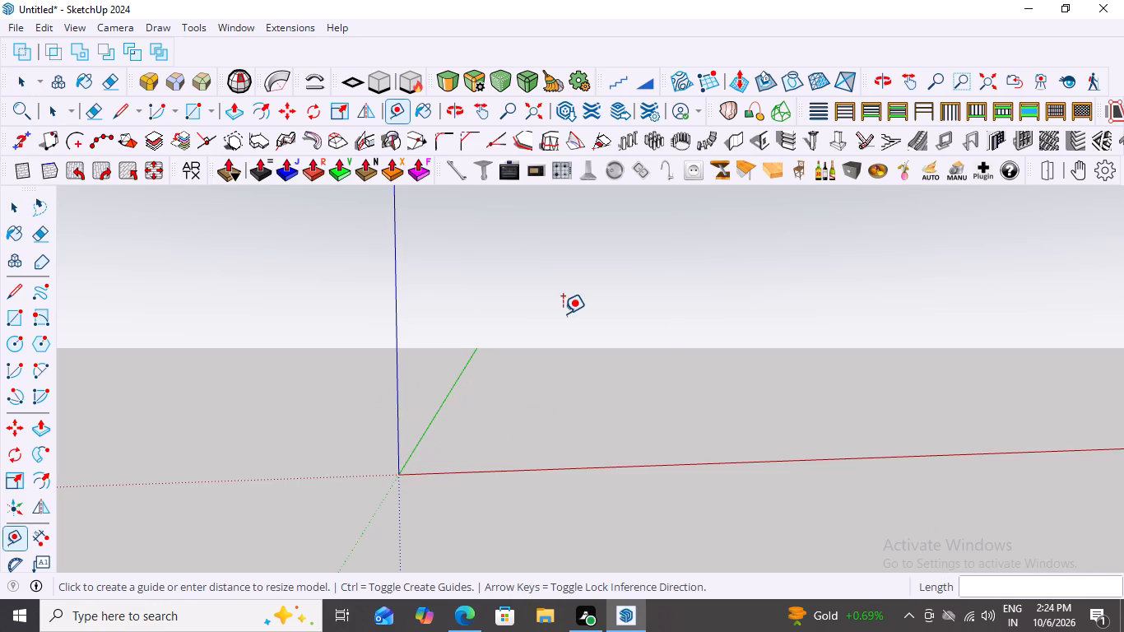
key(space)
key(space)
Examine the empty drawing area around the origin and axes from steeper viewing angles.
scroll(285, 351, down, 9)
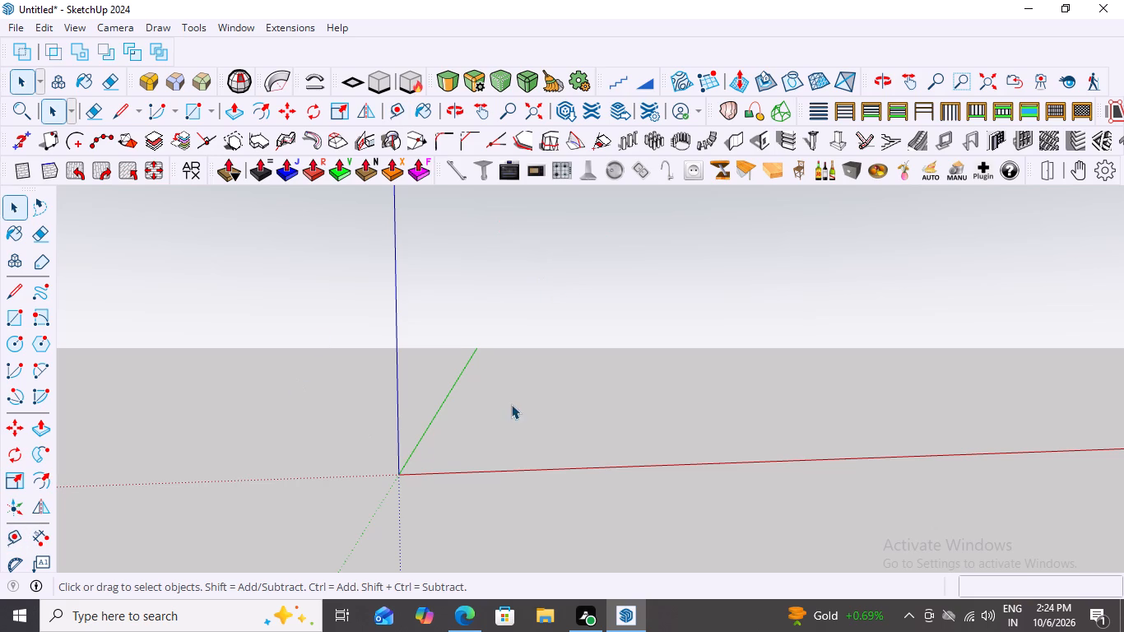
scroll(519, 324, down, 15)
middle_drag(496, 341, 447, 416)
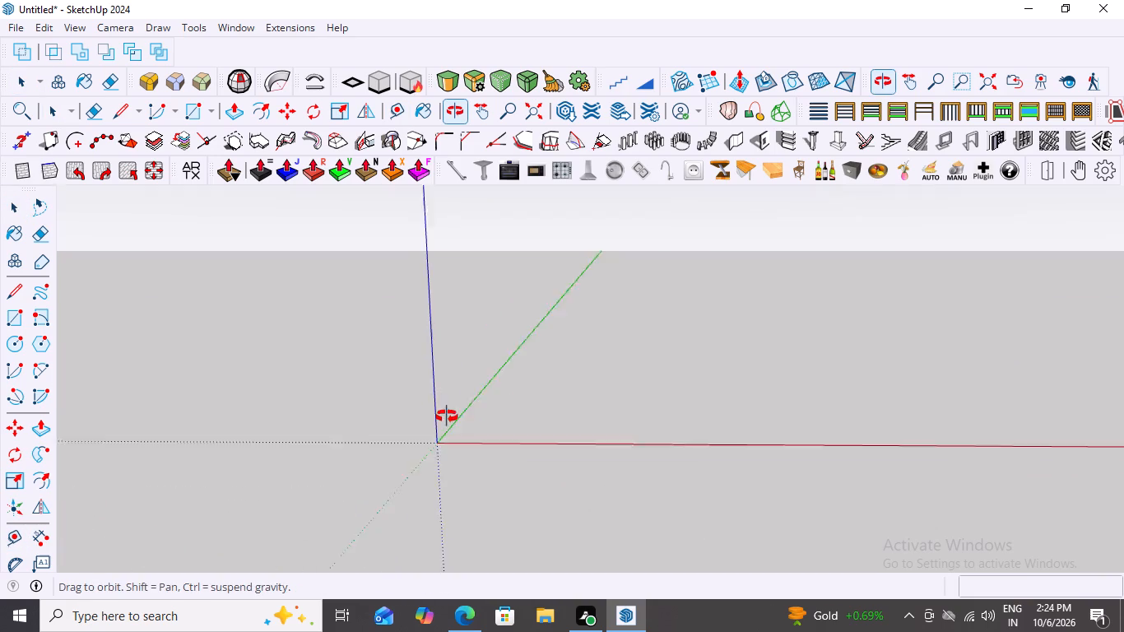
middle_drag(447, 416, 503, 418)
scroll(503, 418, down, 13)
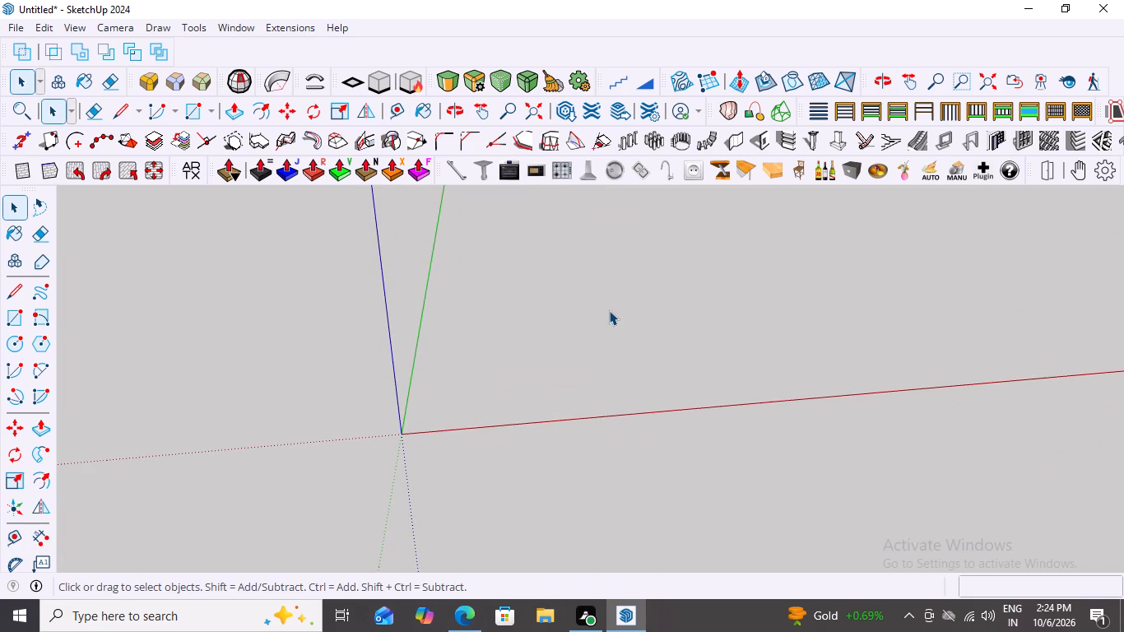
middle_drag(568, 328, 549, 304)
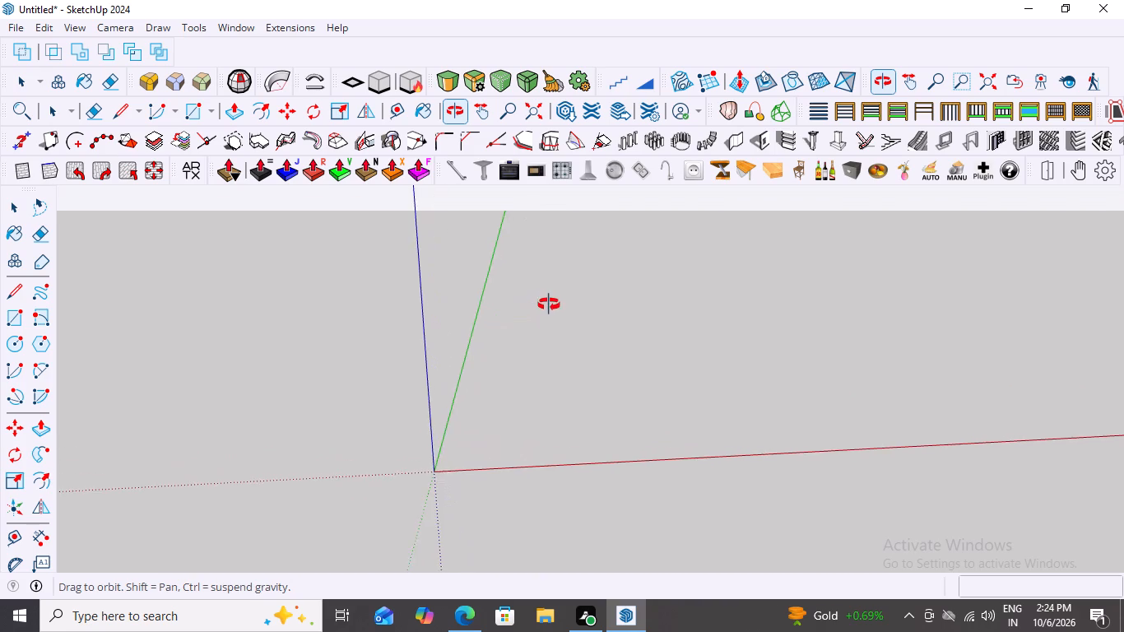
middle_drag(549, 304, 551, 314)
scroll(551, 314, down, 1)
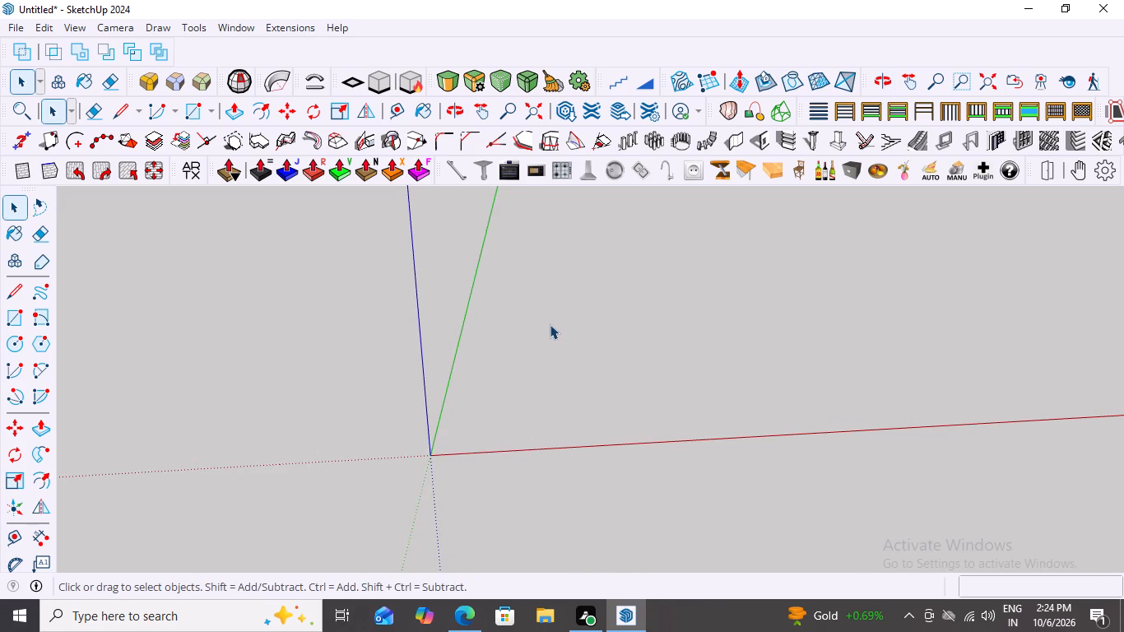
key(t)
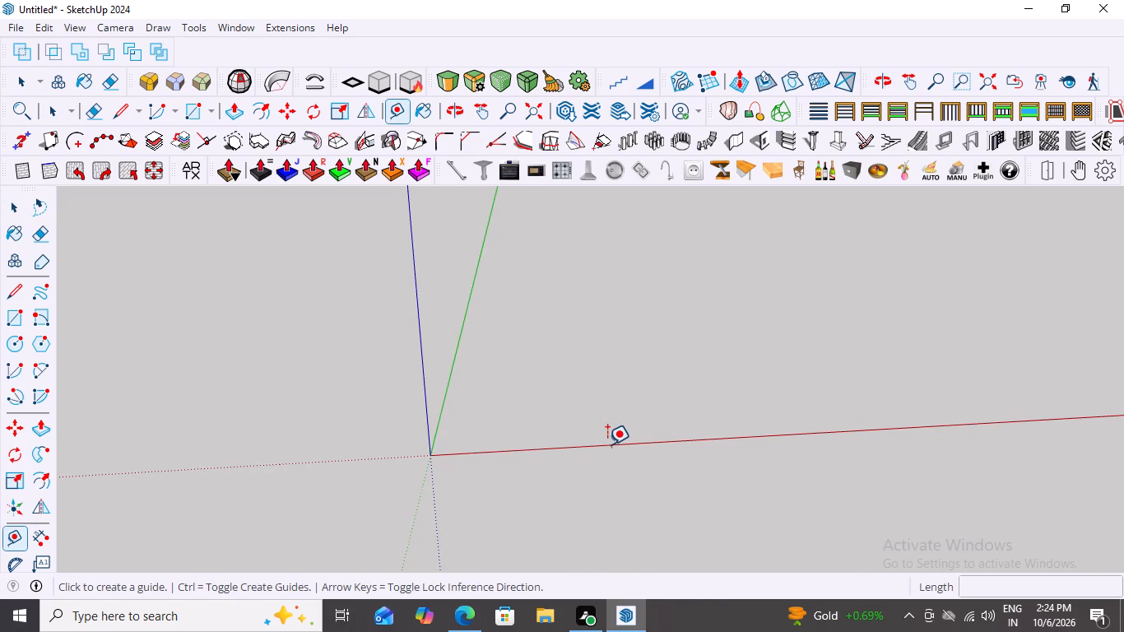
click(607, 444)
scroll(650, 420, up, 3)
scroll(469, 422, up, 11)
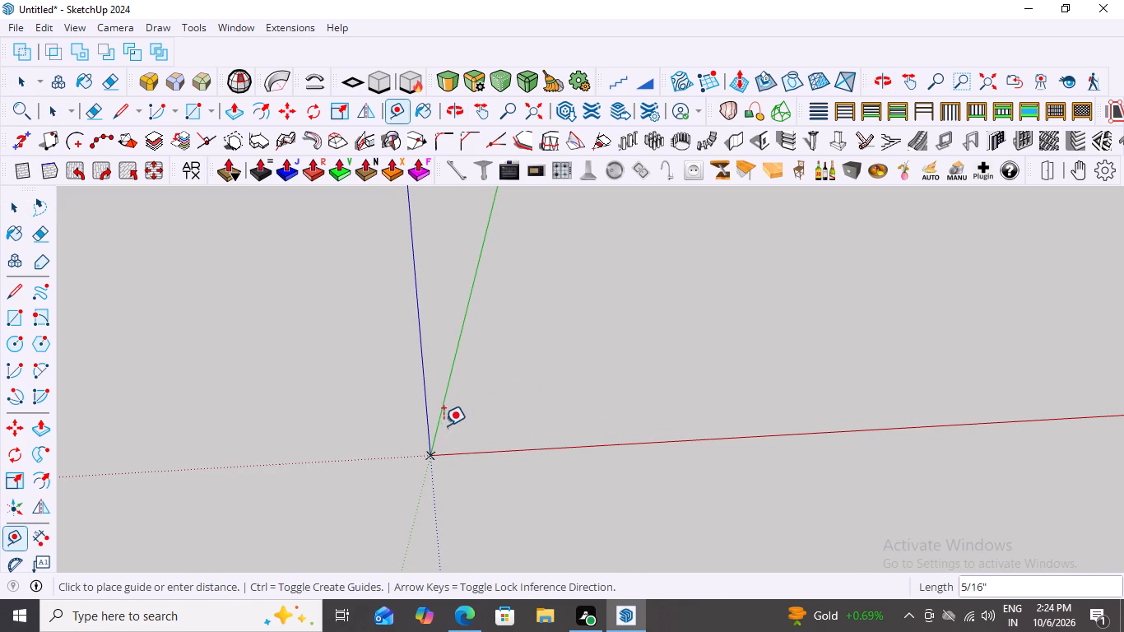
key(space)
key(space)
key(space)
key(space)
Close the untitled SketchUp model and exit the program.
click(1106, 0)
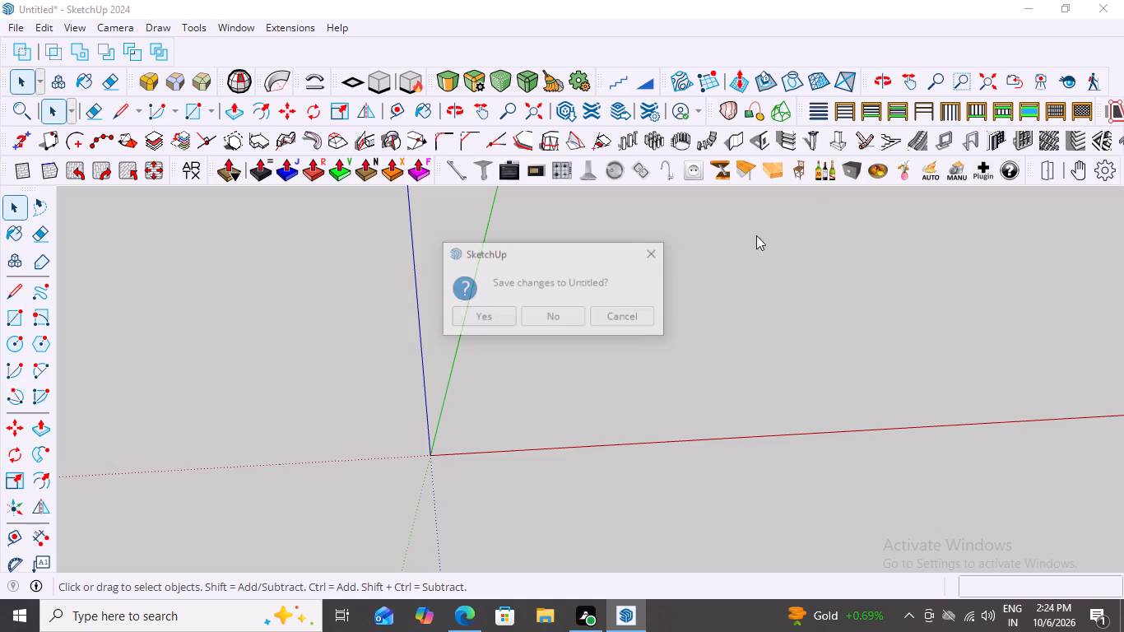
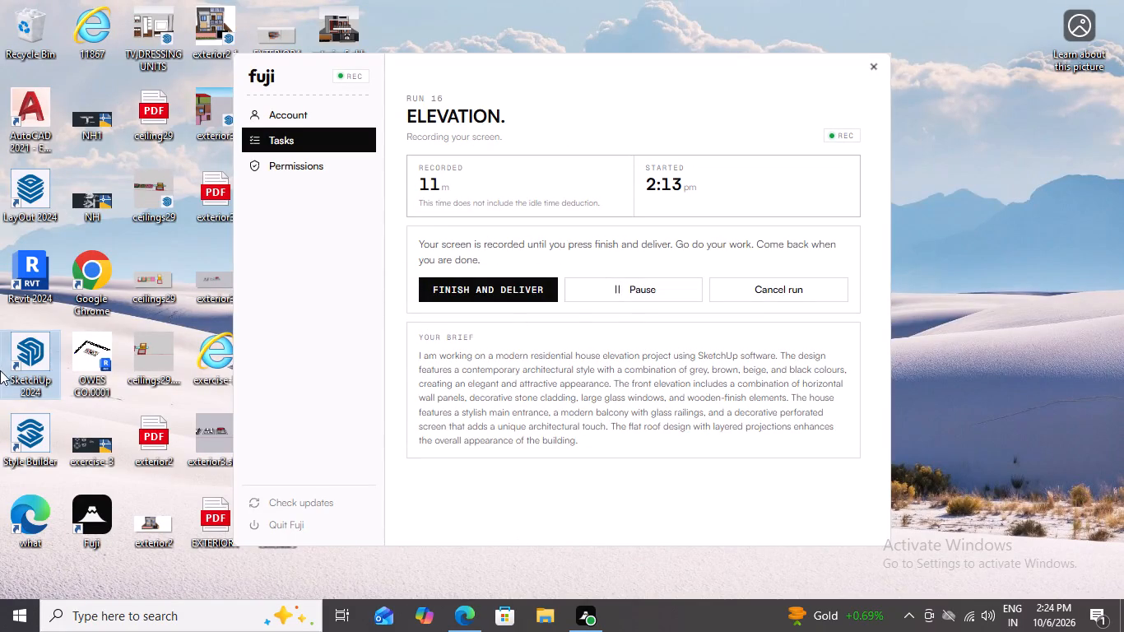
Launch SketchUp 2024 and start a new model from the Simple template in inches.
double_click(30, 366)
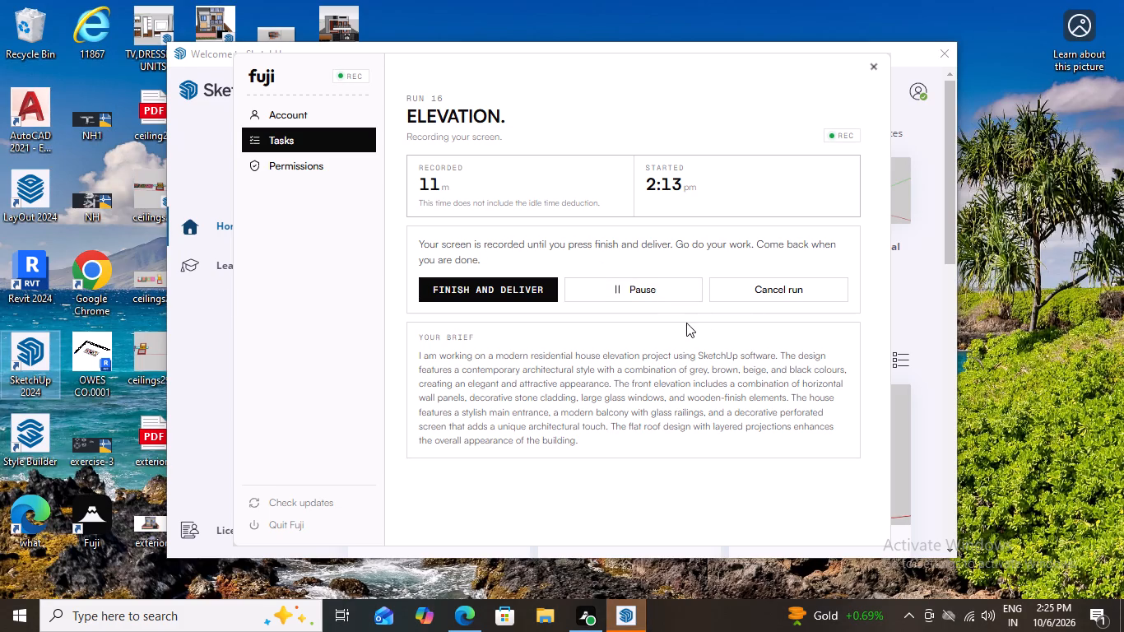
click(634, 619)
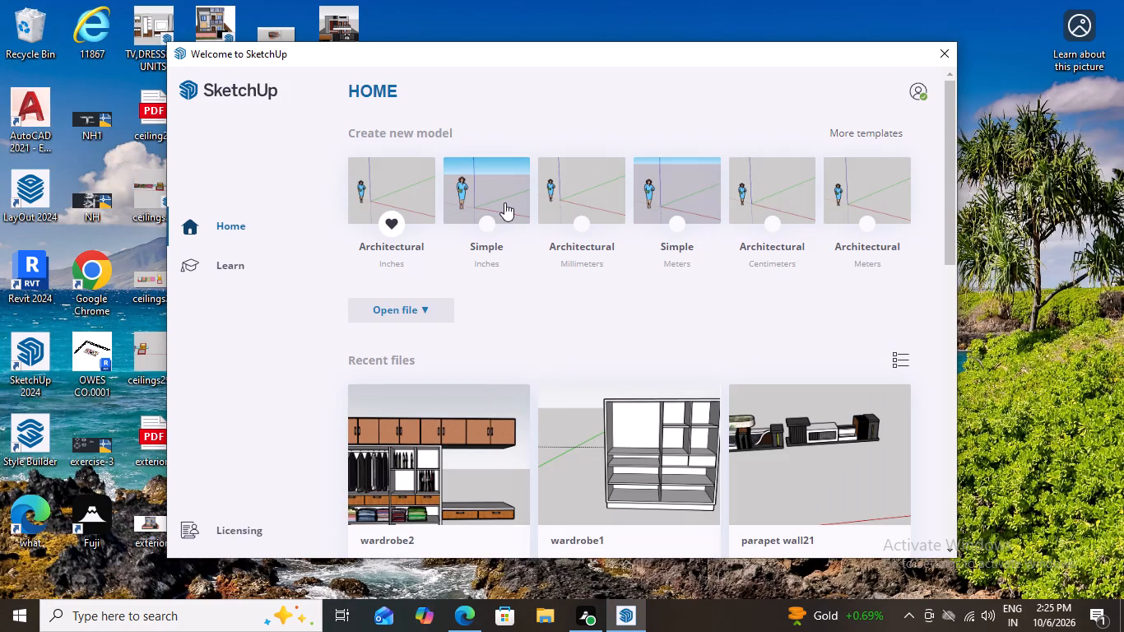
scroll(523, 179, up, 3)
double_click(483, 188)
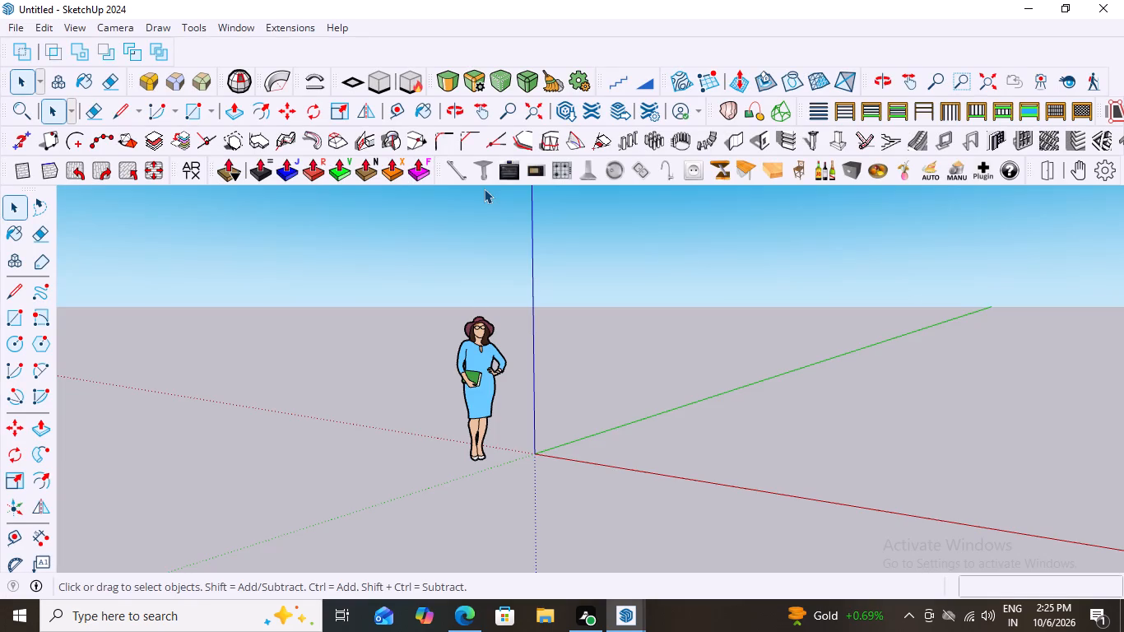
Examine the empty drawing area around the origin and axes from different angles and distances.
scroll(401, 165, down, 4)
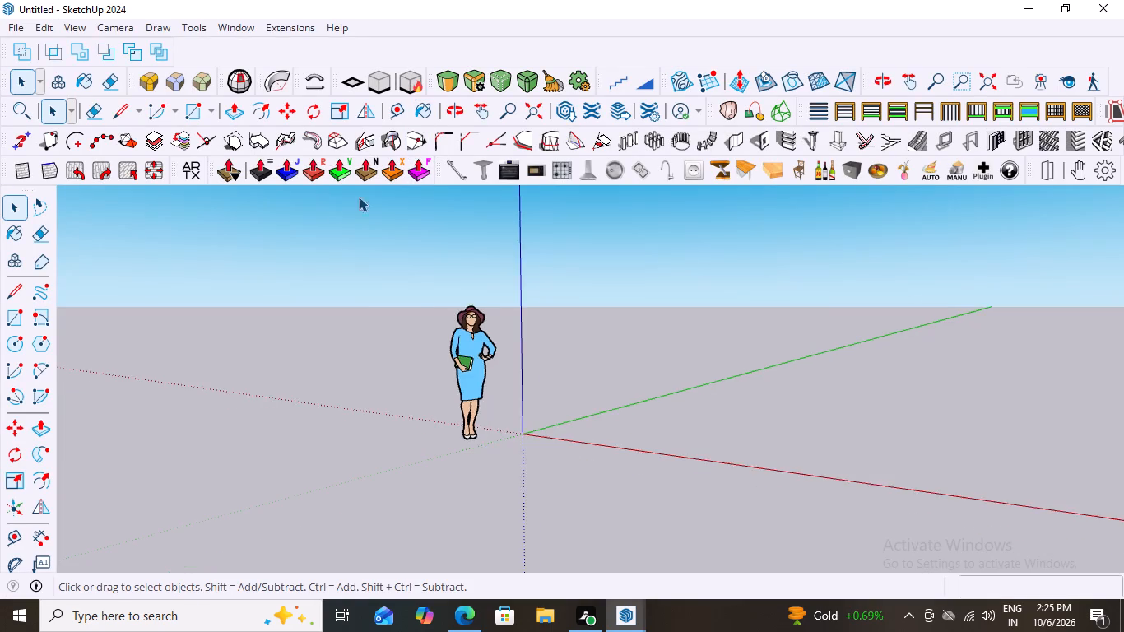
scroll(340, 217, down, 3)
scroll(453, 399, down, 8)
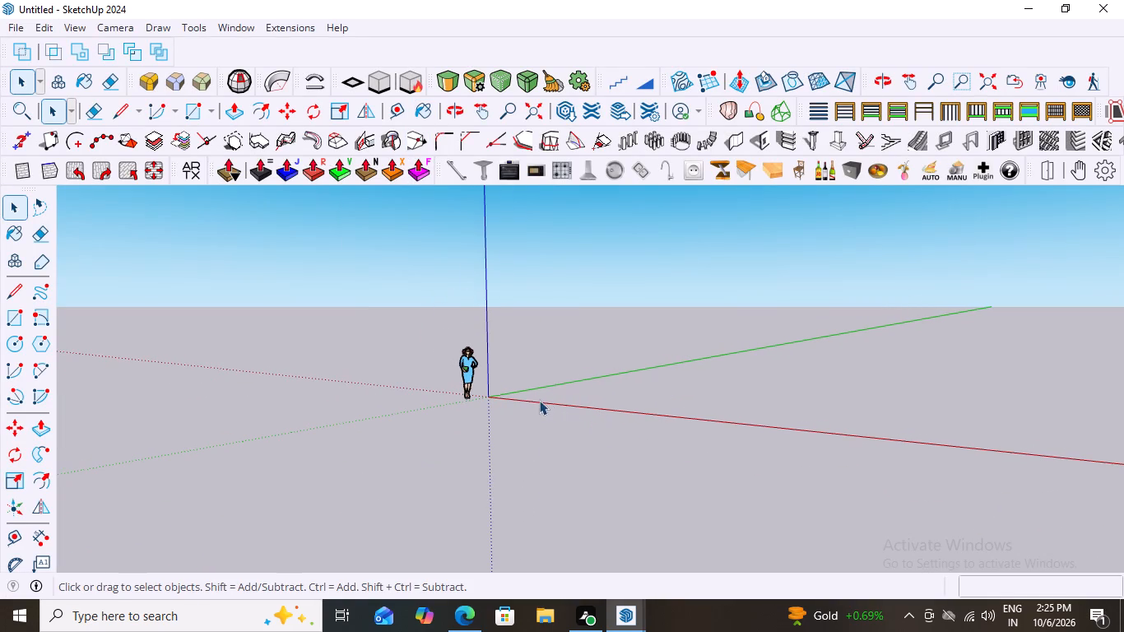
scroll(550, 403, up, 3)
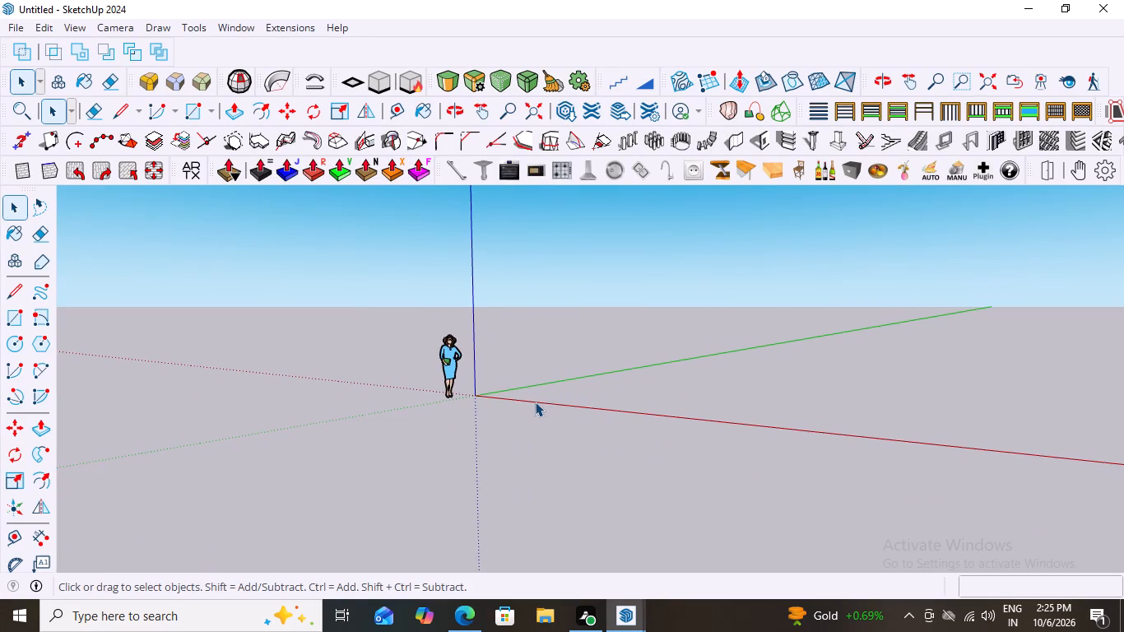
middle_click(535, 402)
middle_drag(535, 402, 652, 425)
middle_drag(538, 344, 726, 344)
scroll(539, 344, down, 1)
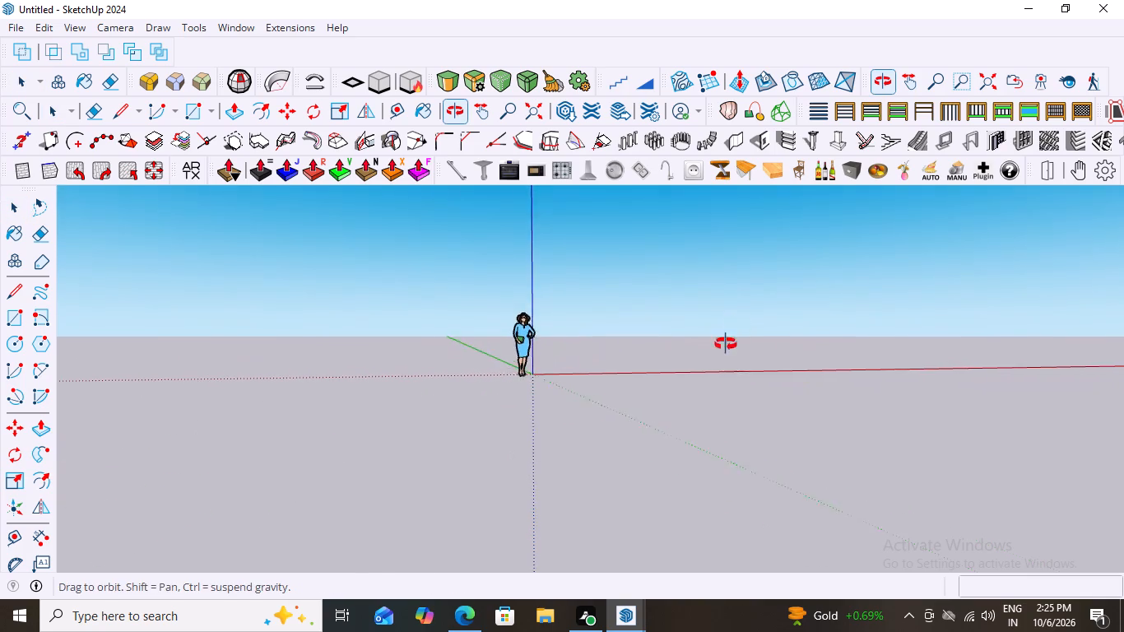
middle_drag(726, 344, 679, 391)
scroll(638, 297, down, 6)
scroll(648, 219, up, 4)
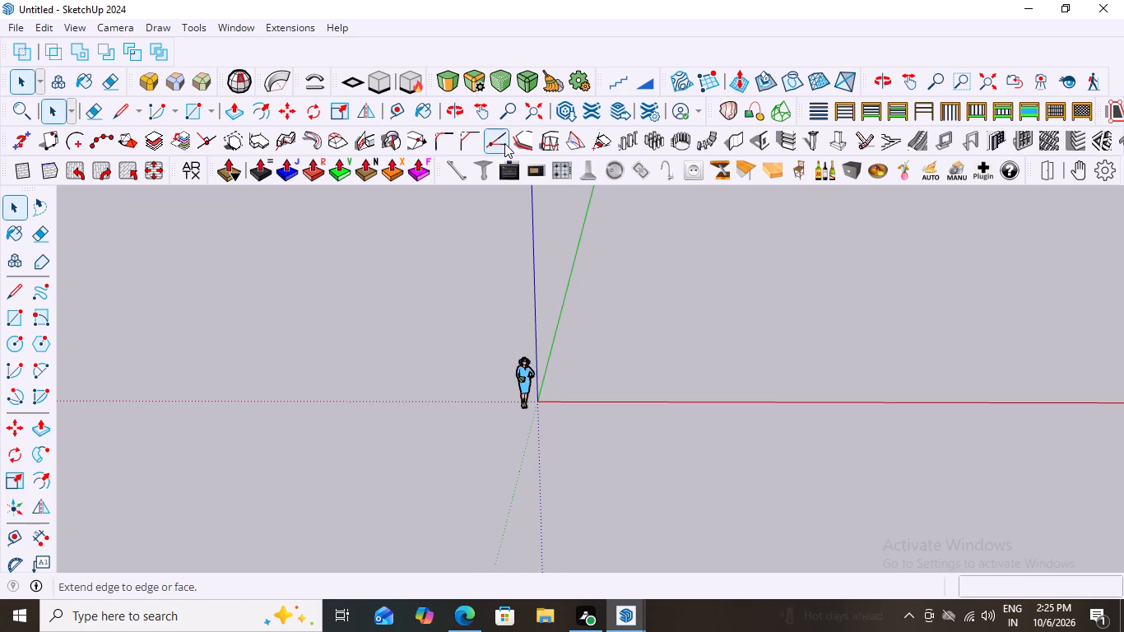
drag(485, 105, 485, 117)
drag(583, 343, 546, 441)
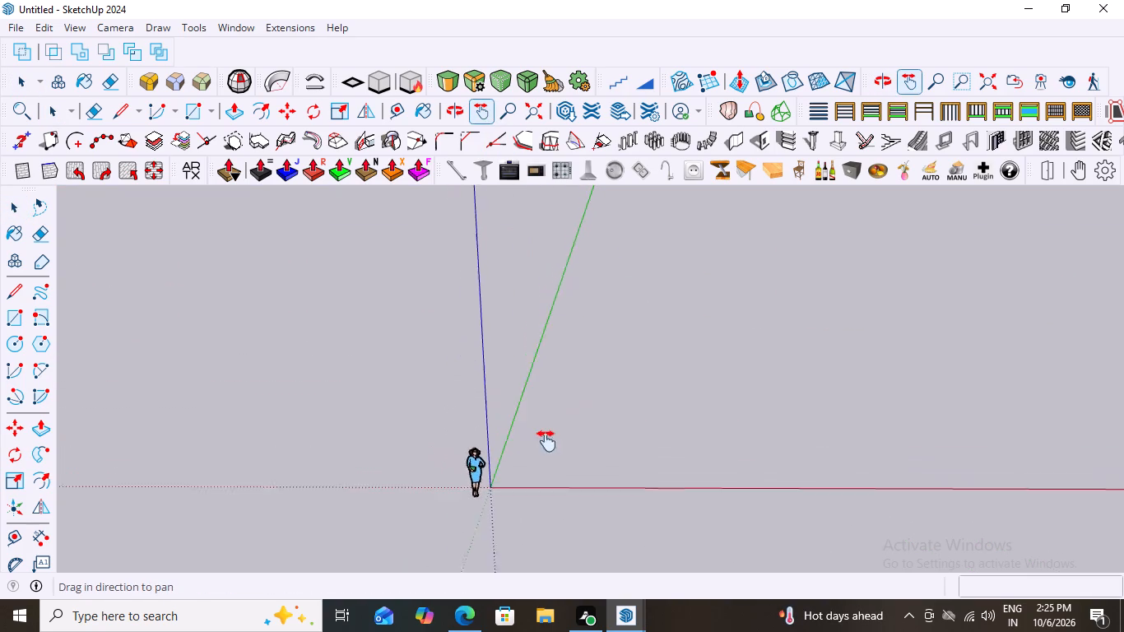
drag(546, 441, 555, 410)
scroll(724, 366, up, 2)
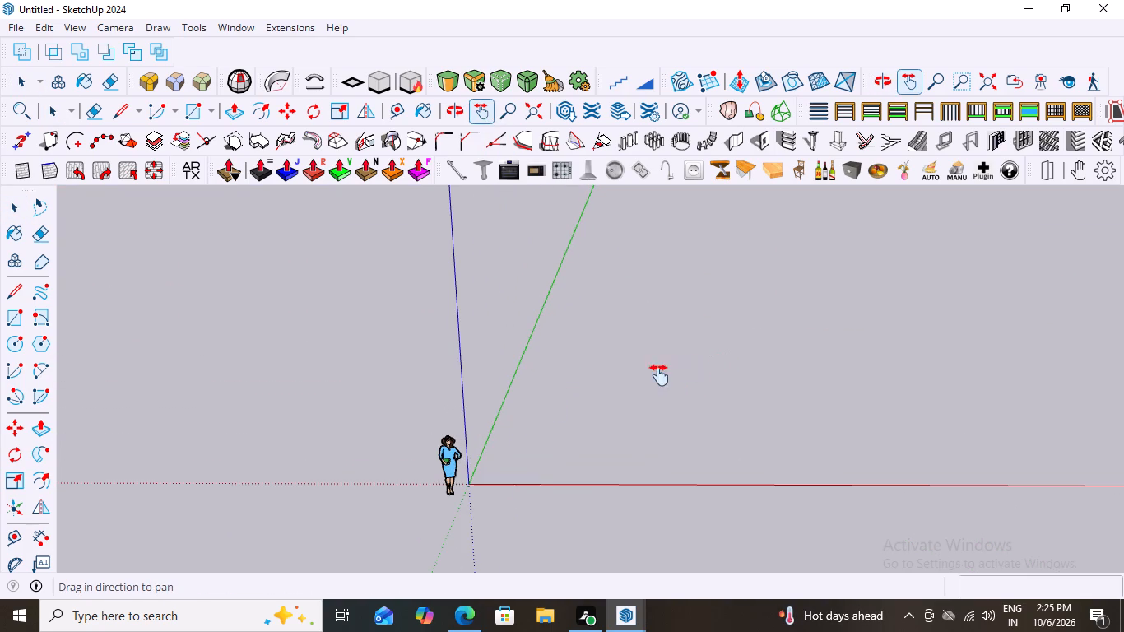
drag(650, 348, 567, 338)
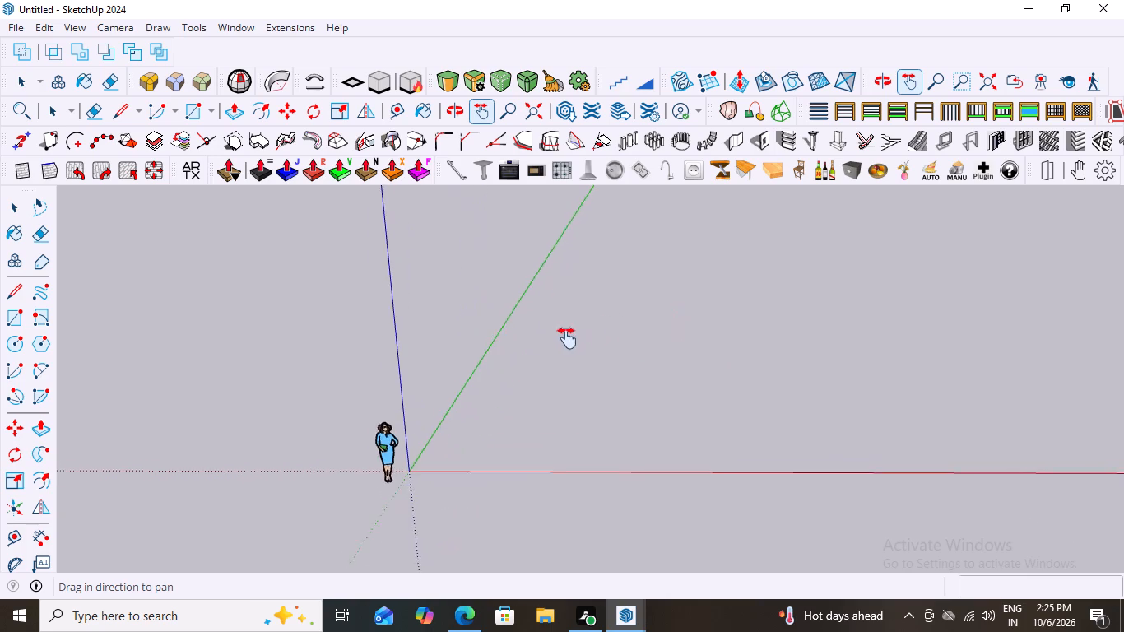
drag(567, 338, 462, 336)
middle_drag(588, 446, 646, 411)
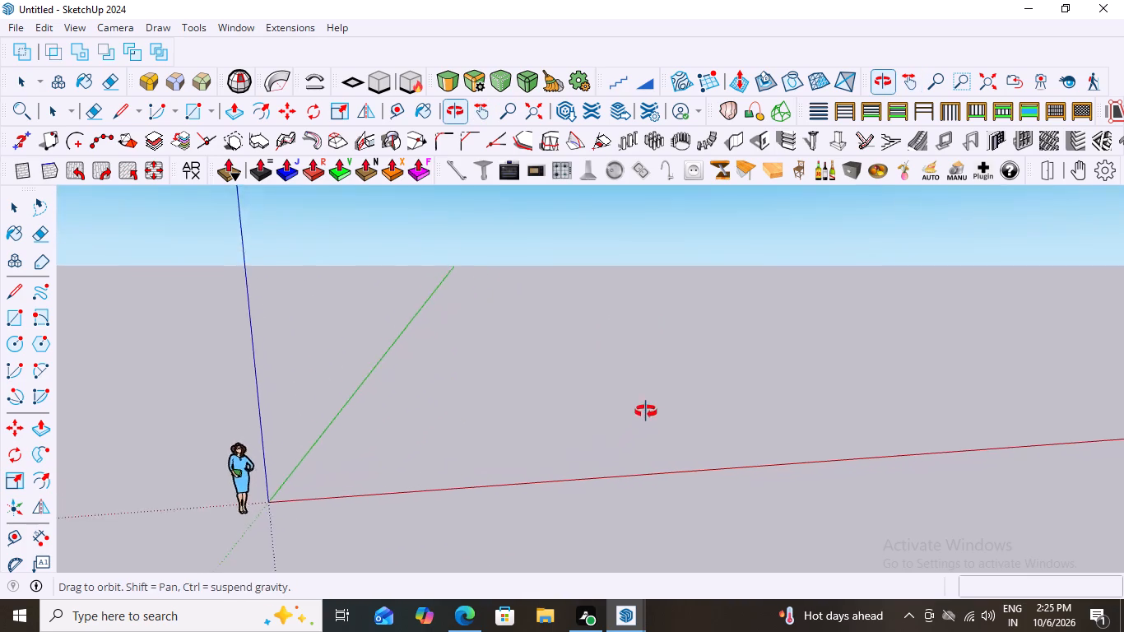
middle_drag(646, 411, 623, 504)
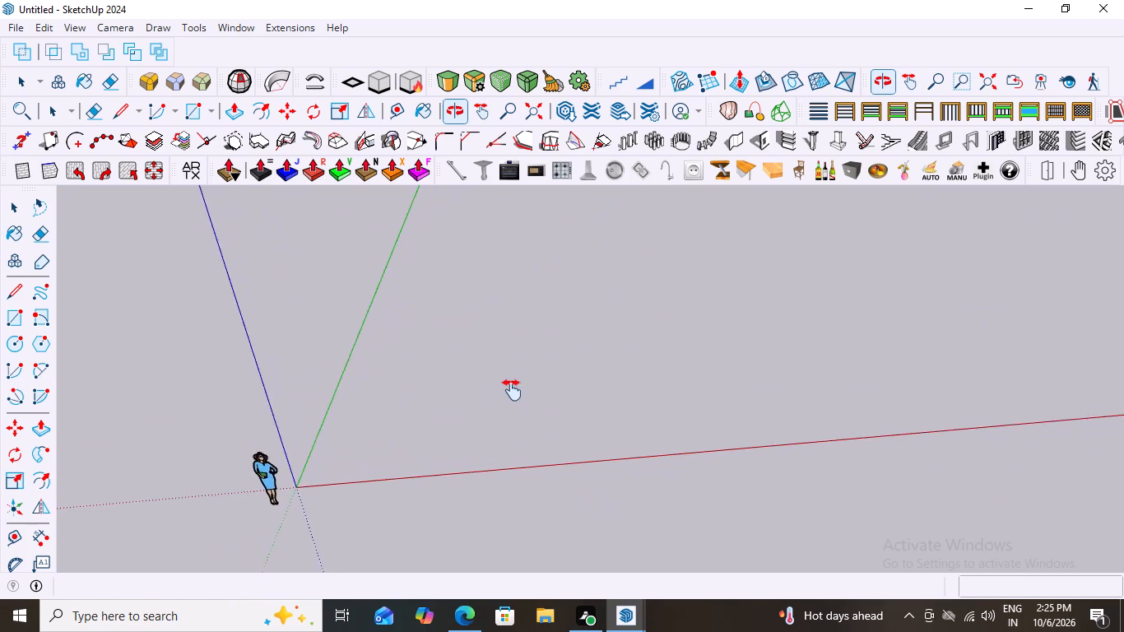
scroll(512, 390, down, 7)
middle_drag(516, 368, 527, 307)
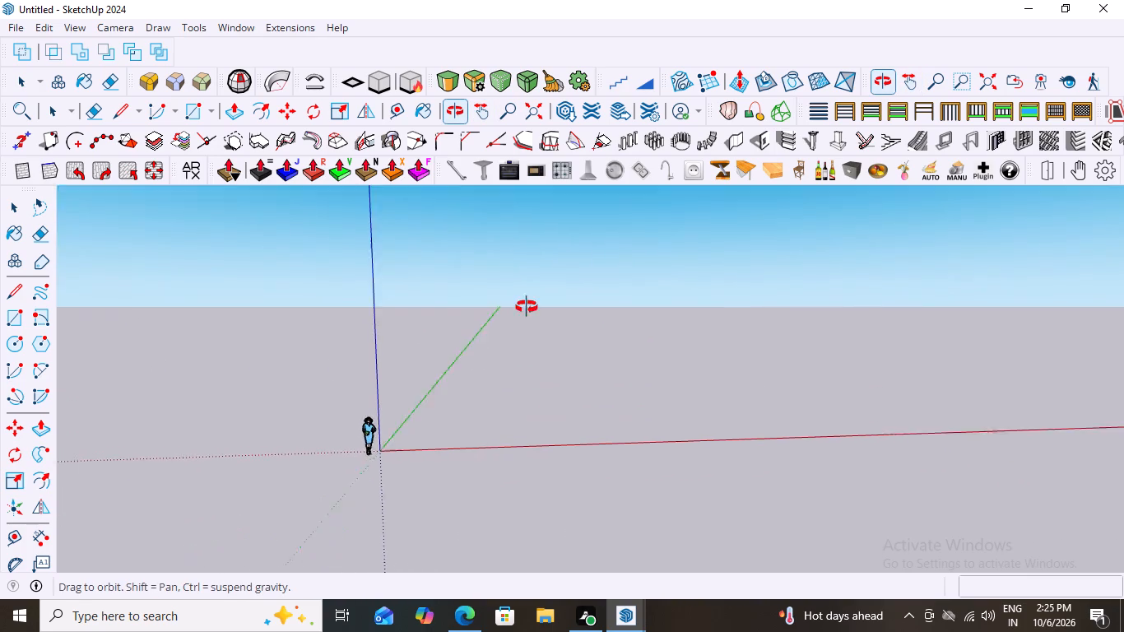
middle_drag(527, 307, 512, 304)
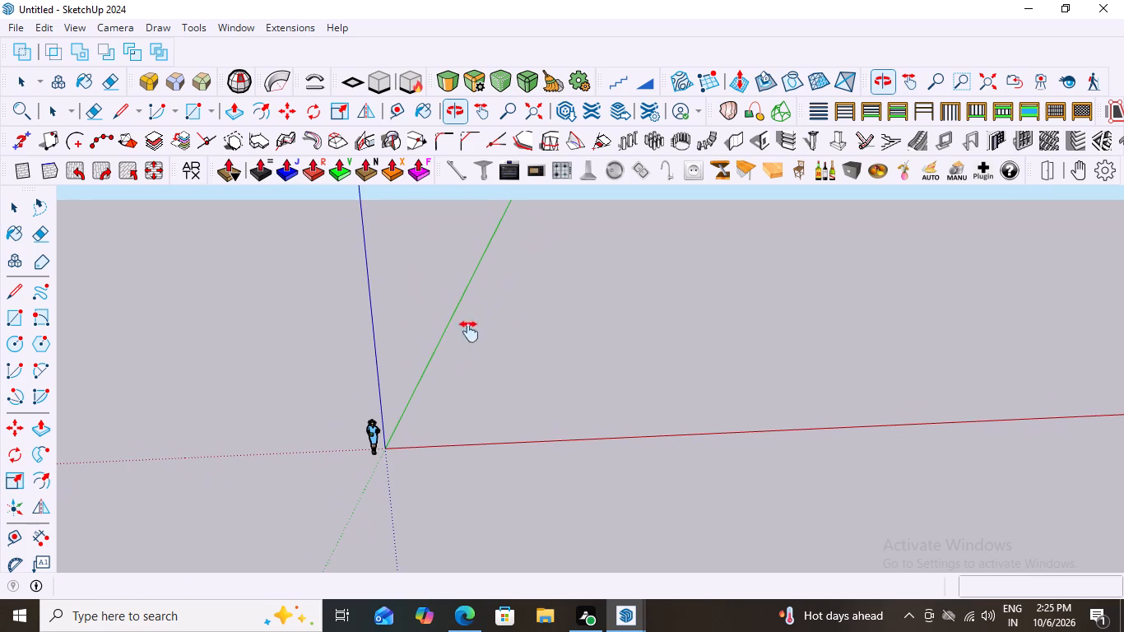
Place Tape Measure guides parallel to the green axis at about 3' 6" and parallel to the red axis at about 11' 9".
key(space)
key(t)
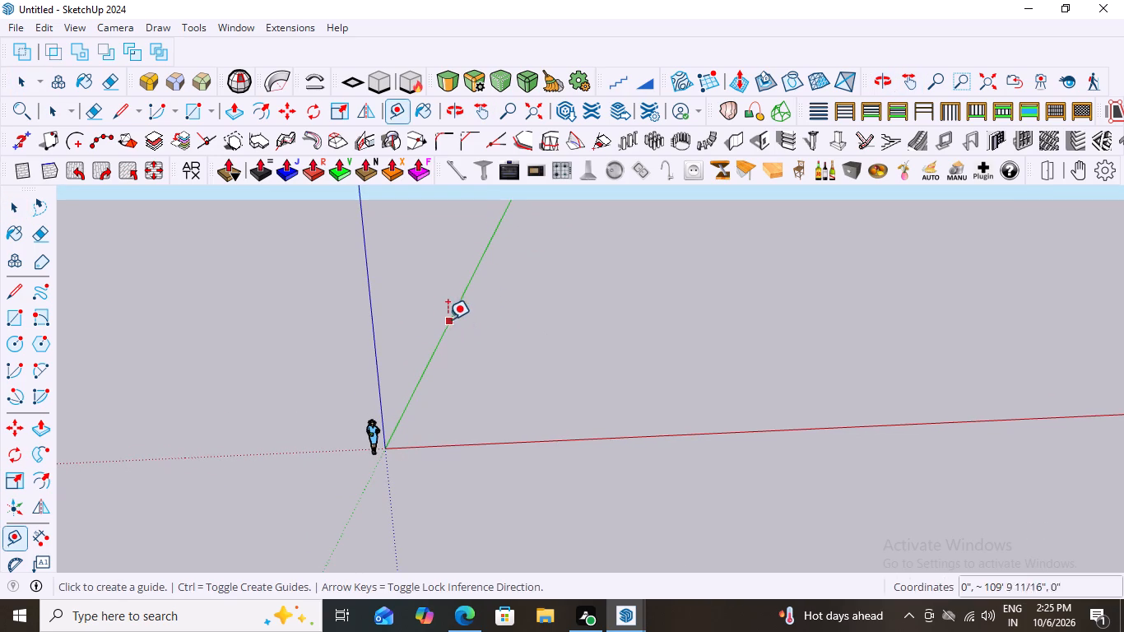
click(447, 320)
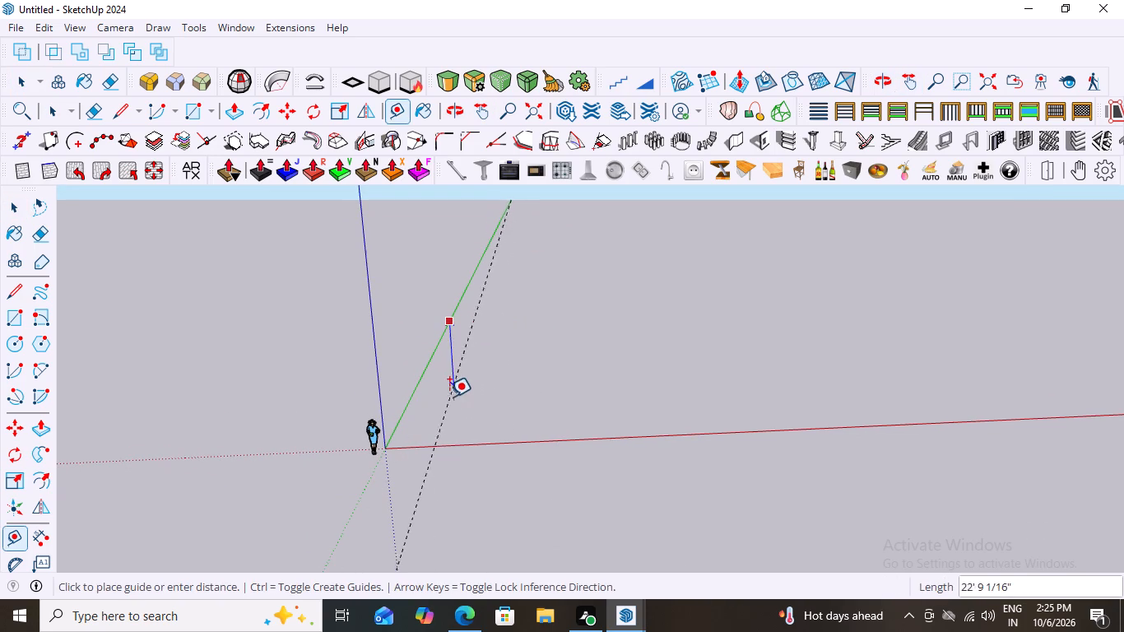
scroll(444, 402, up, 3)
click(422, 402)
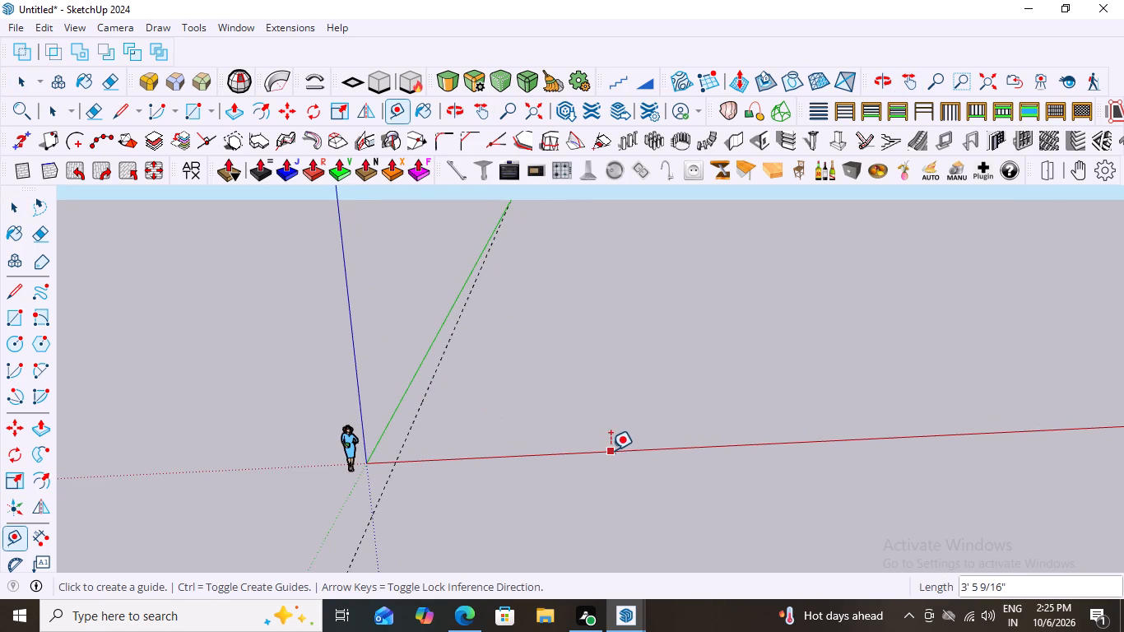
click(611, 450)
click(602, 419)
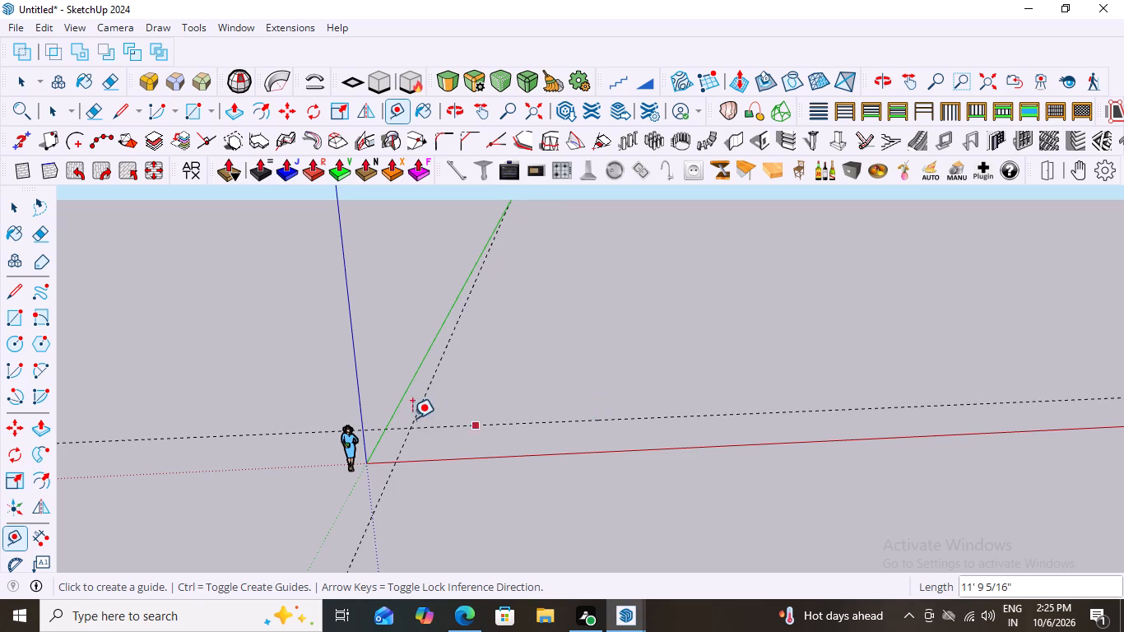
Delete the default scale figure standing beside the origin.
scroll(393, 417, down, 20)
scroll(393, 417, down, 1)
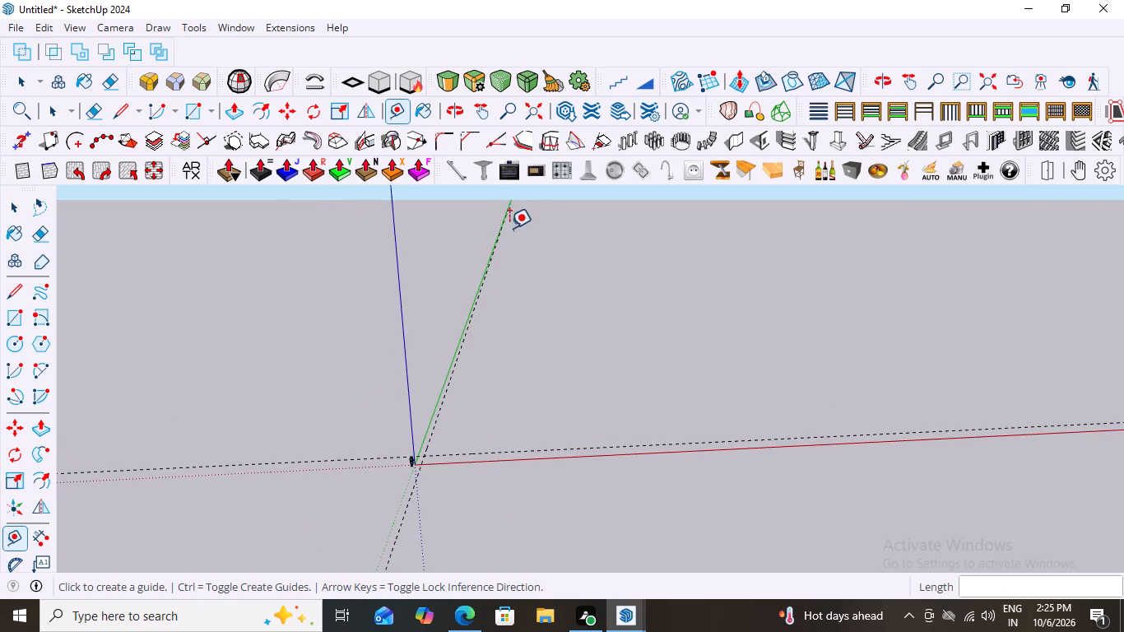
middle_drag(493, 360, 518, 323)
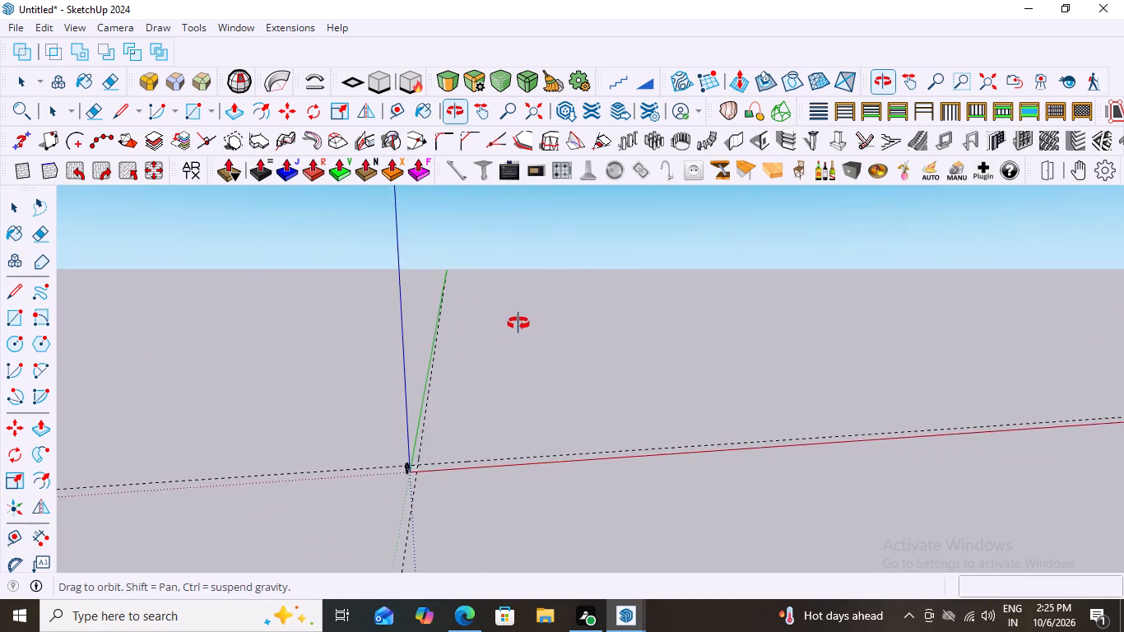
middle_drag(518, 323, 534, 394)
scroll(483, 444, up, 9)
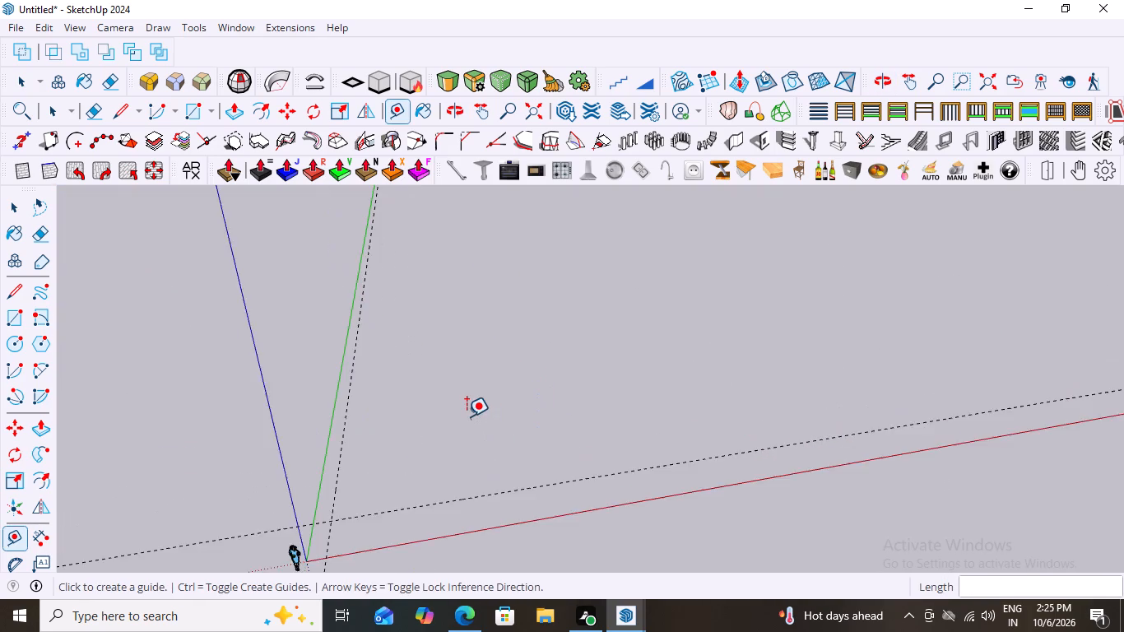
scroll(467, 416, up, 4)
key(space)
middle_drag(507, 402, 476, 264)
scroll(476, 264, down, 13)
middle_drag(428, 443, 442, 556)
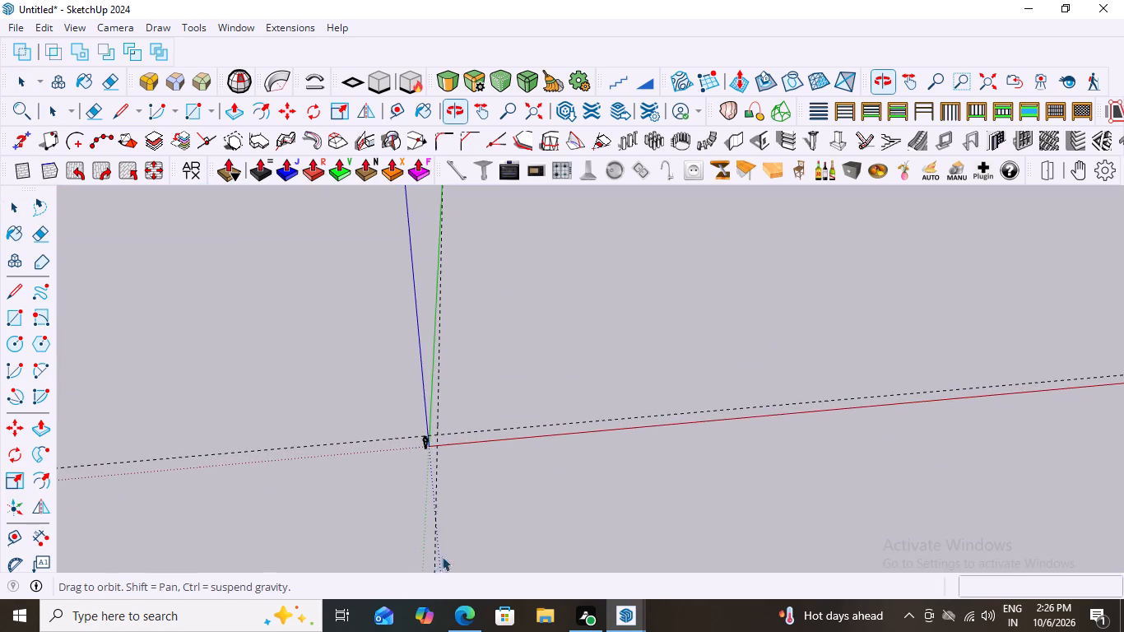
scroll(426, 402, up, 10)
click(431, 490)
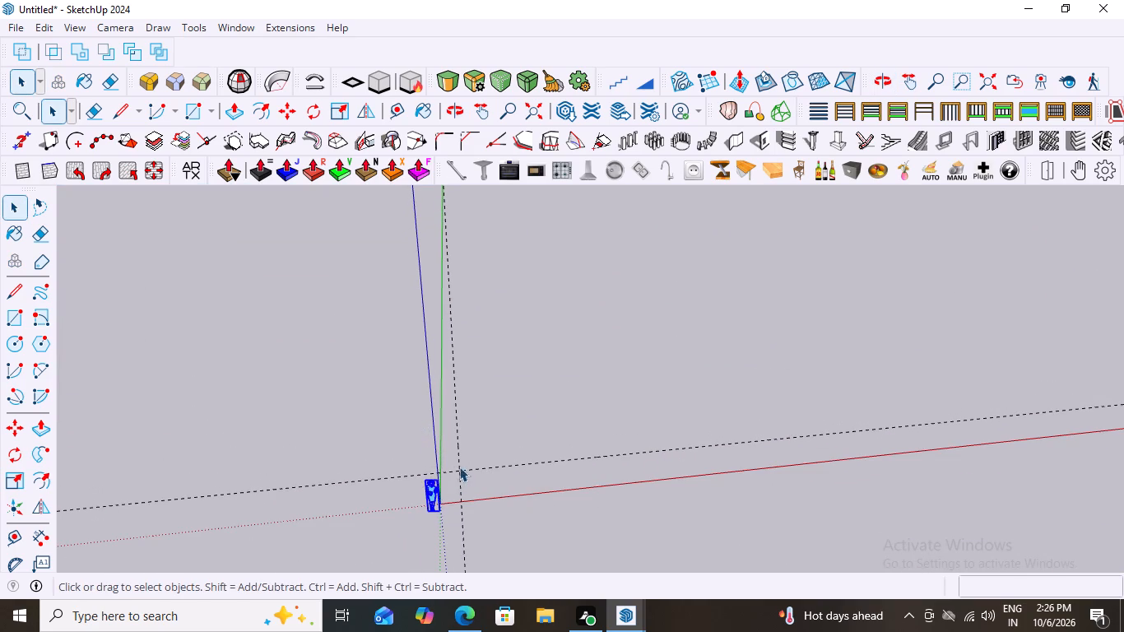
key(Delete)
scroll(301, 354, down, 7)
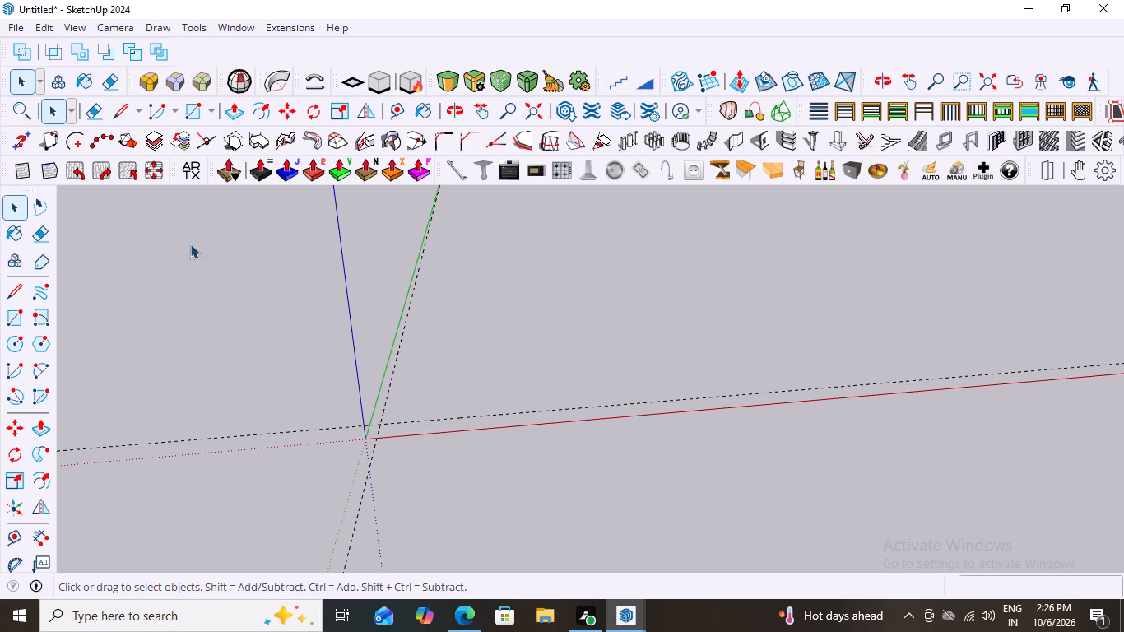
Import the JPEG WhatsApp Image 2026-10-06 at 1.01.14 PM as an image, placed flat beside the origin at about 67' 10" high.
click(19, 26)
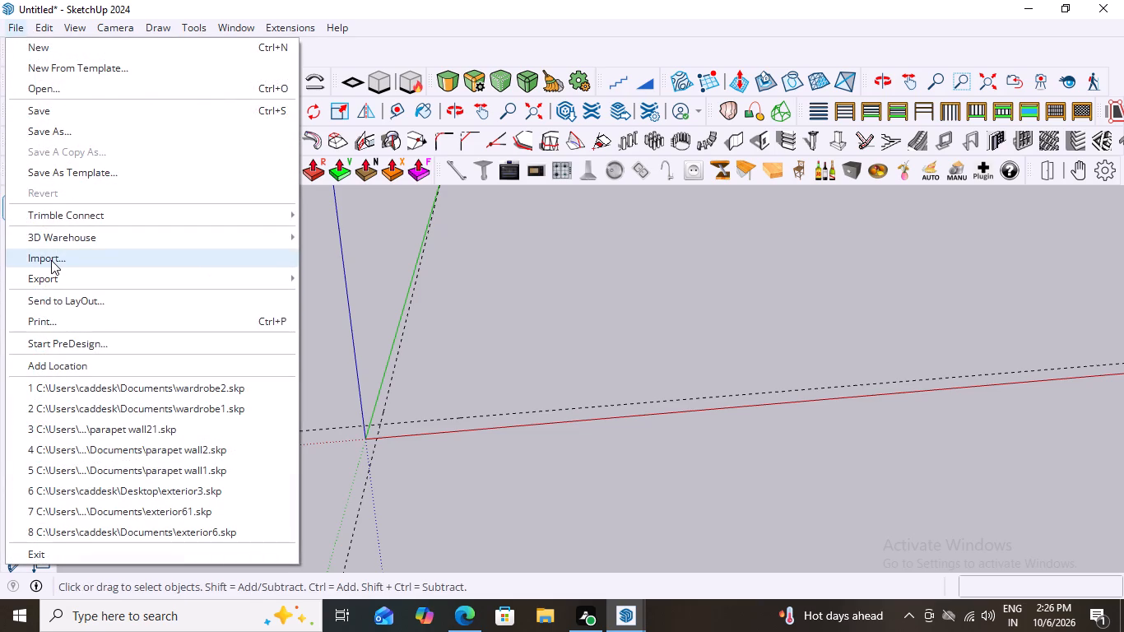
click(51, 260)
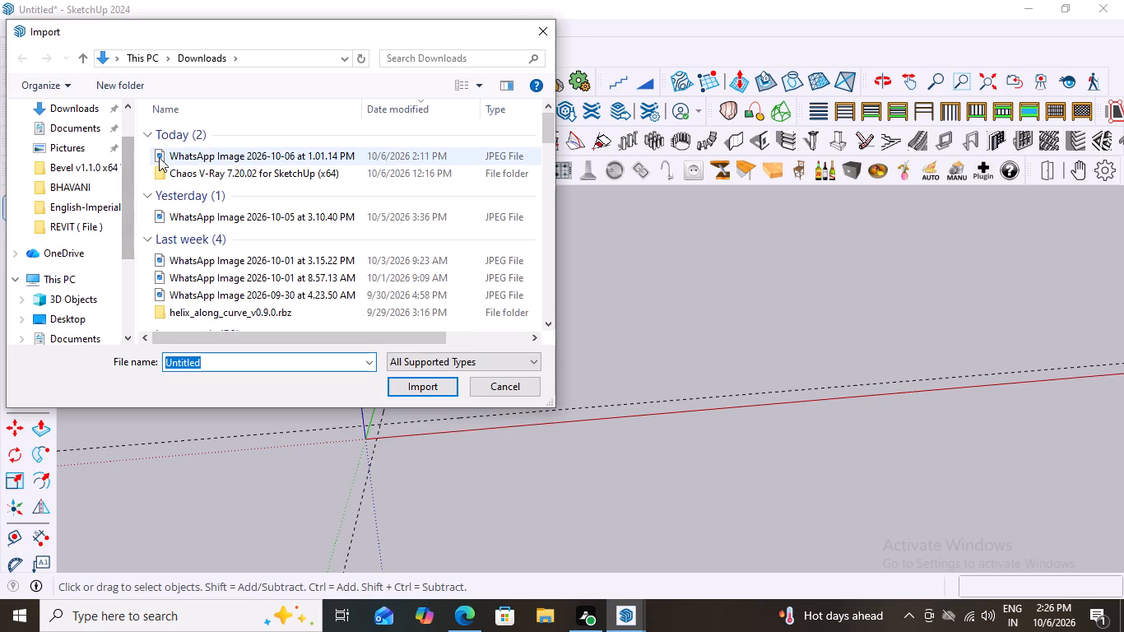
click(187, 154)
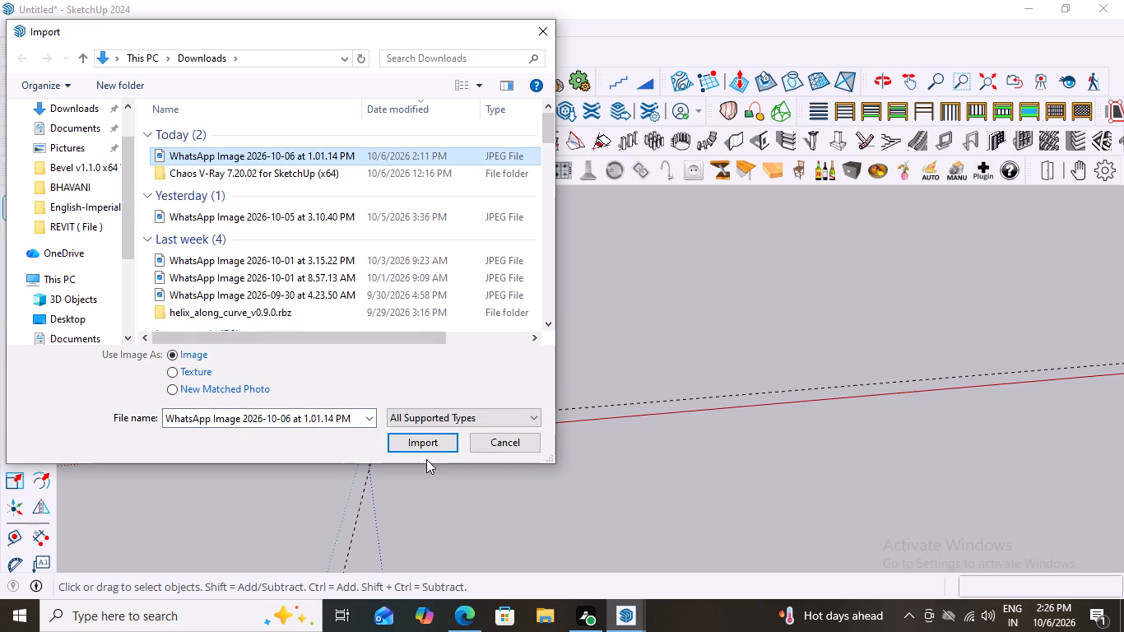
click(420, 439)
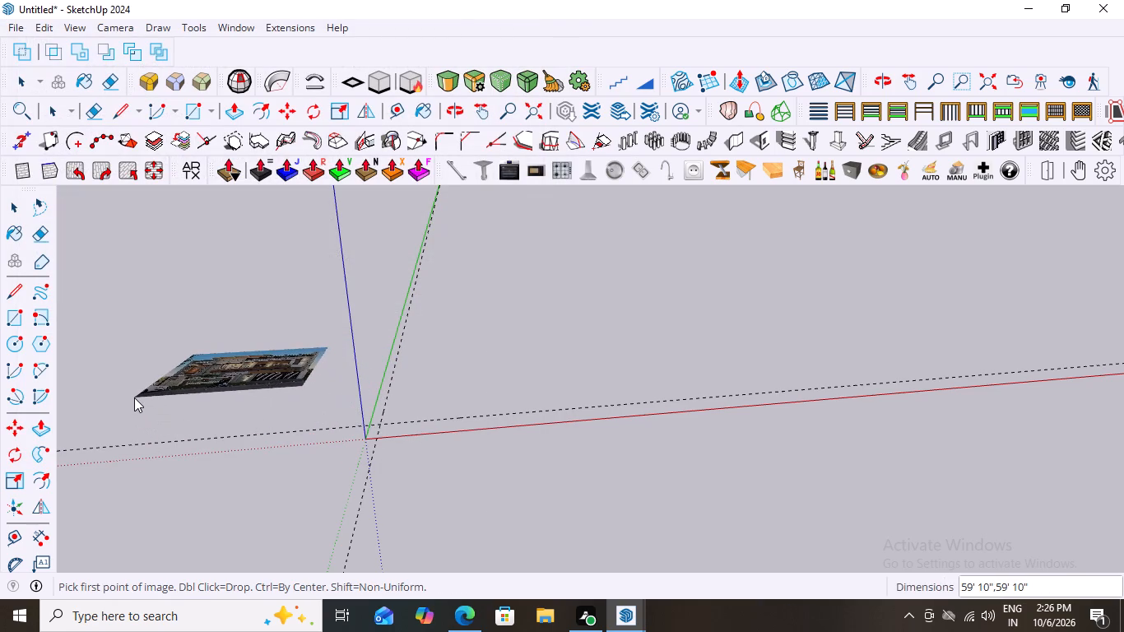
key(Left)
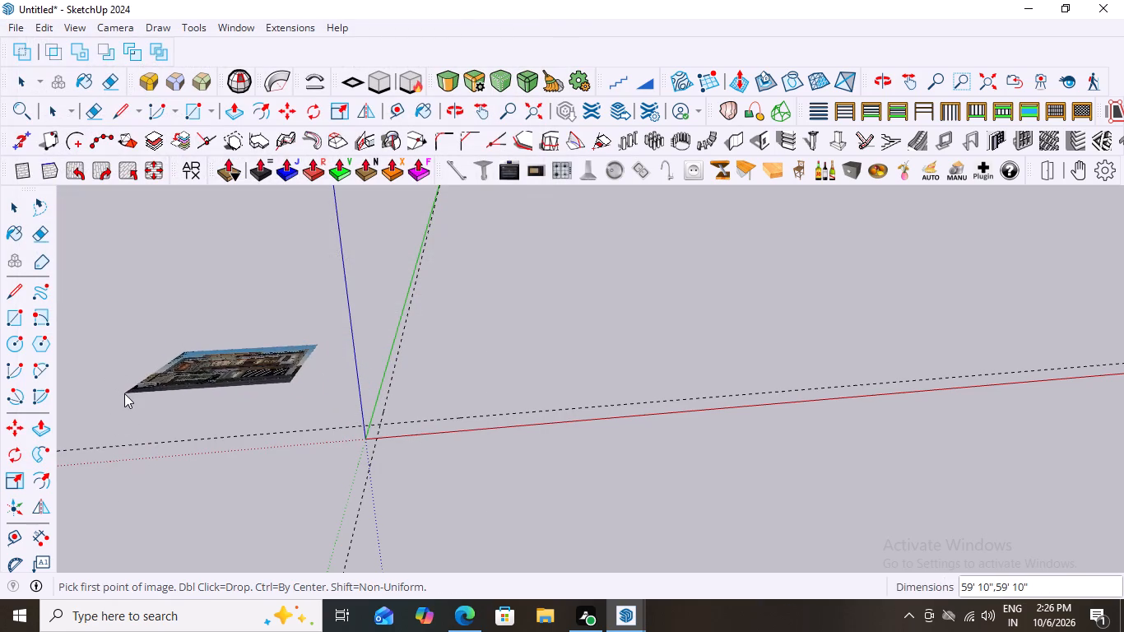
click(122, 391)
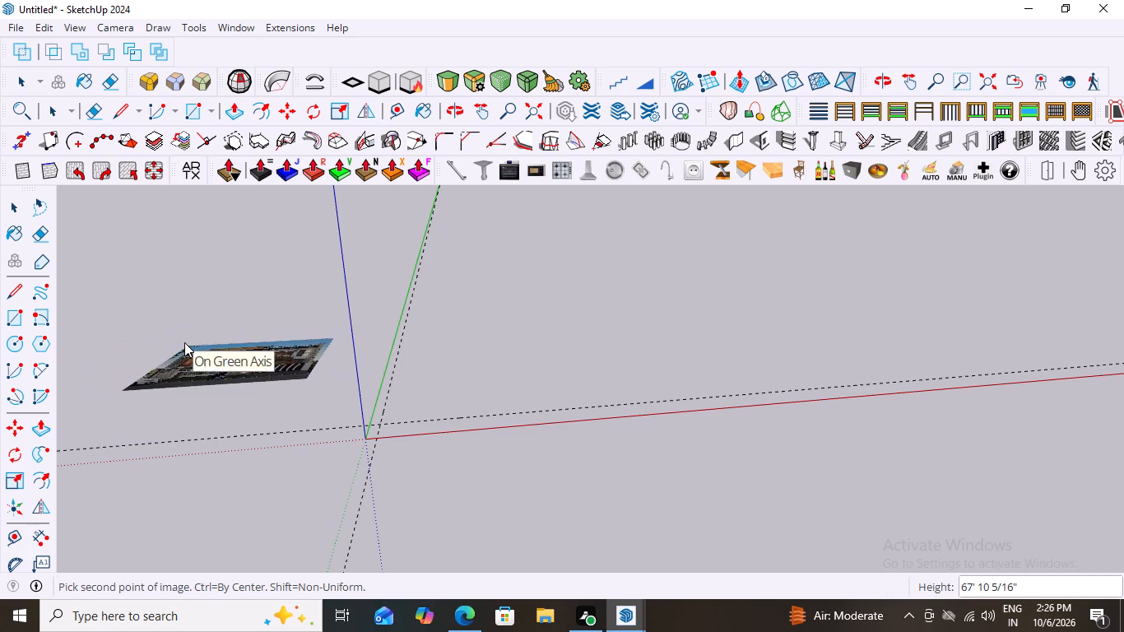
click(184, 342)
key(Left)
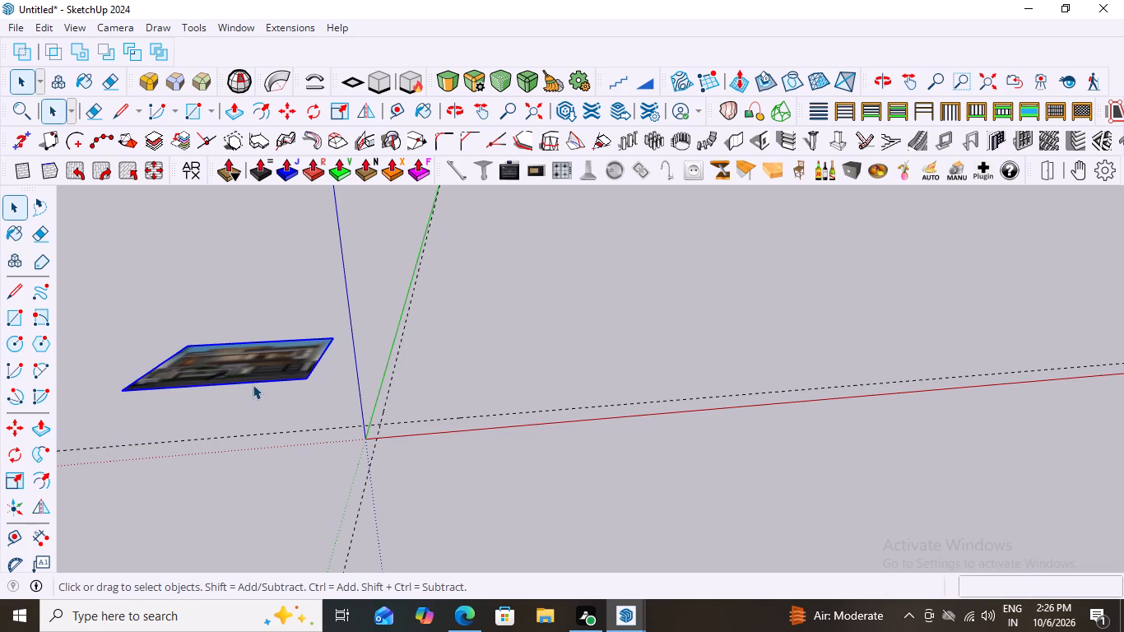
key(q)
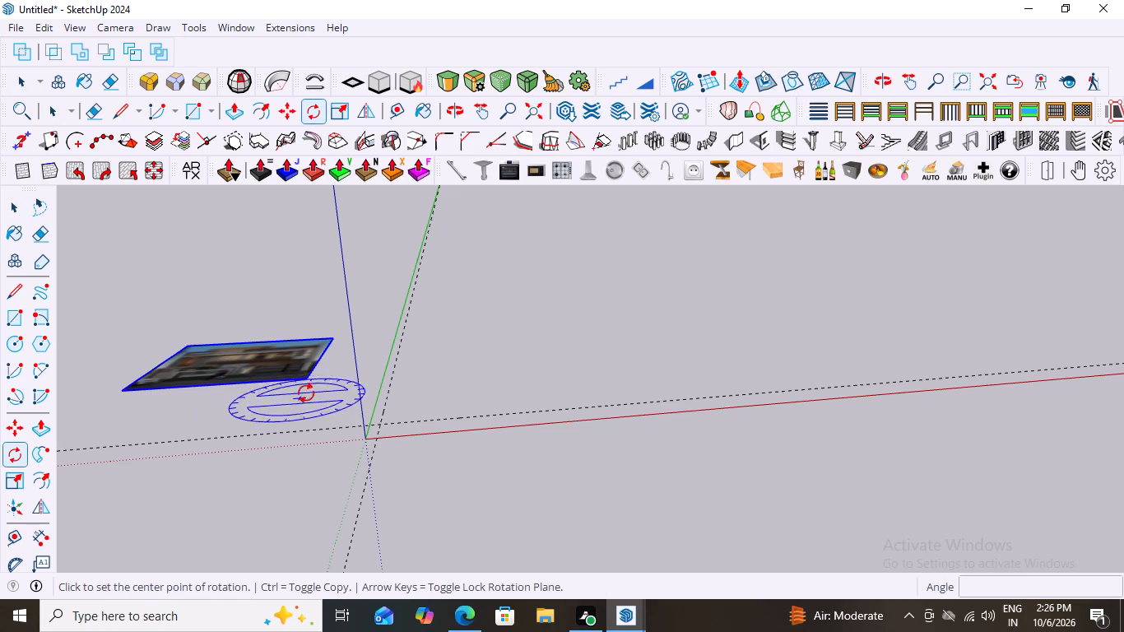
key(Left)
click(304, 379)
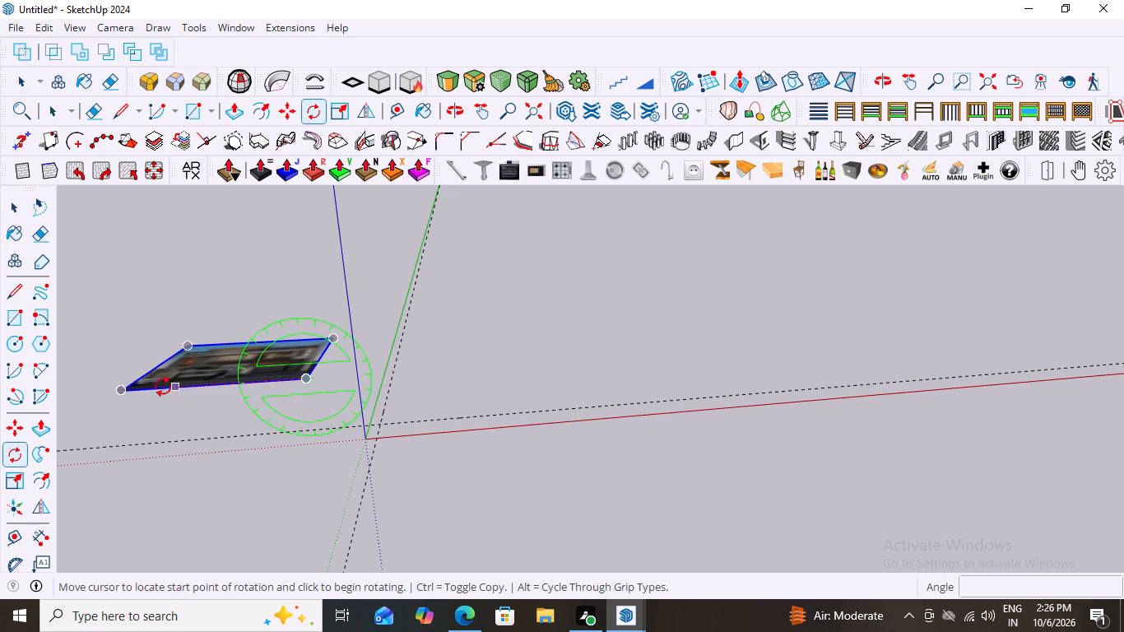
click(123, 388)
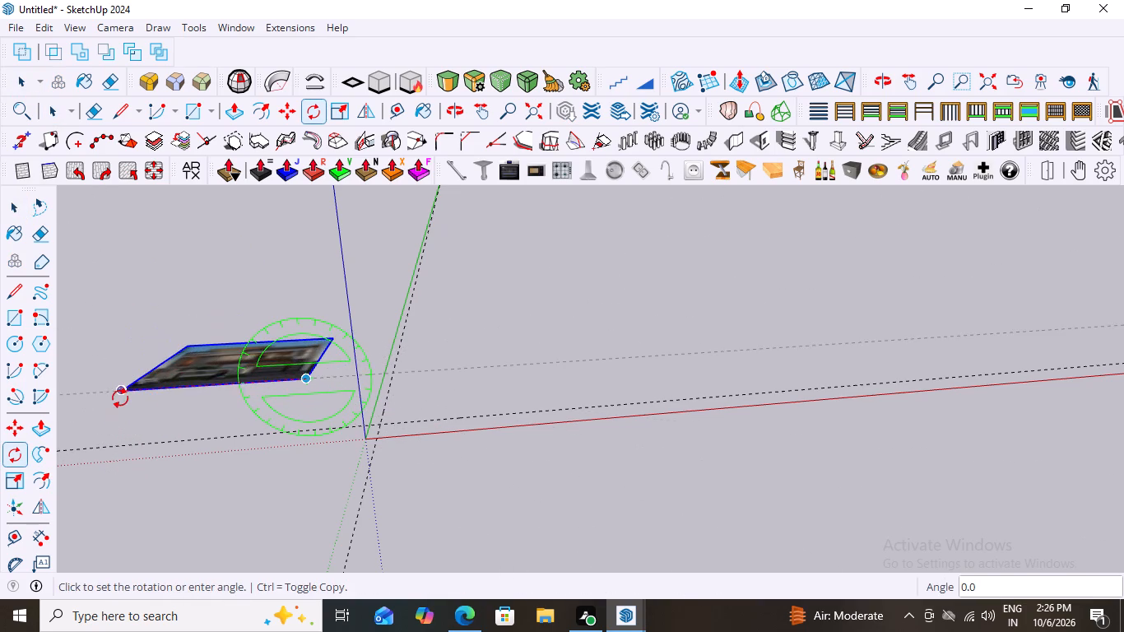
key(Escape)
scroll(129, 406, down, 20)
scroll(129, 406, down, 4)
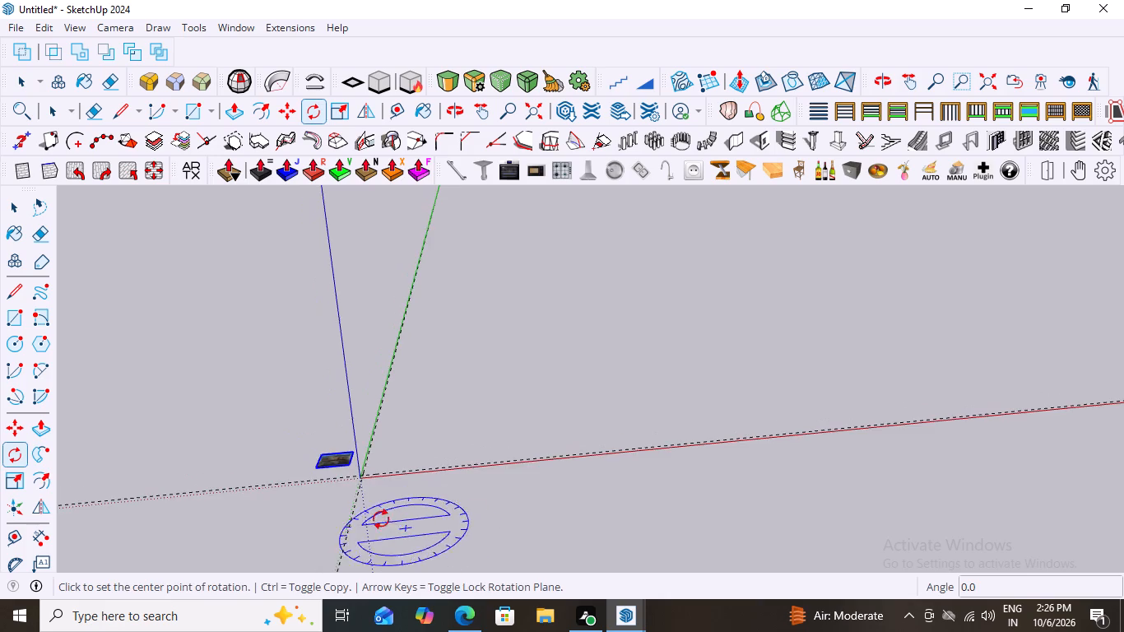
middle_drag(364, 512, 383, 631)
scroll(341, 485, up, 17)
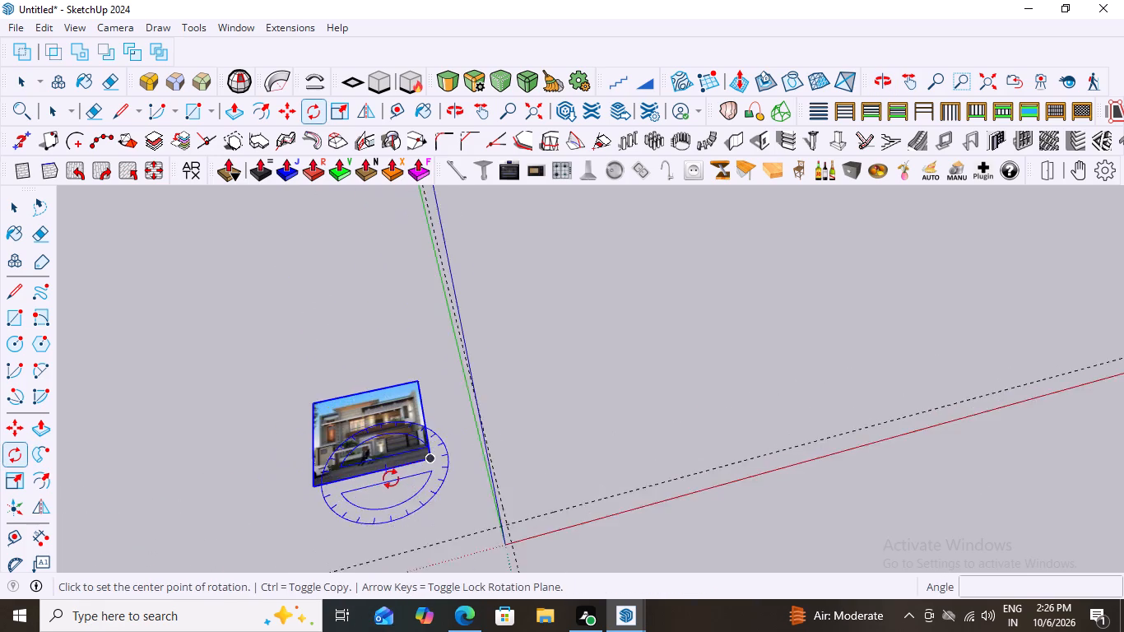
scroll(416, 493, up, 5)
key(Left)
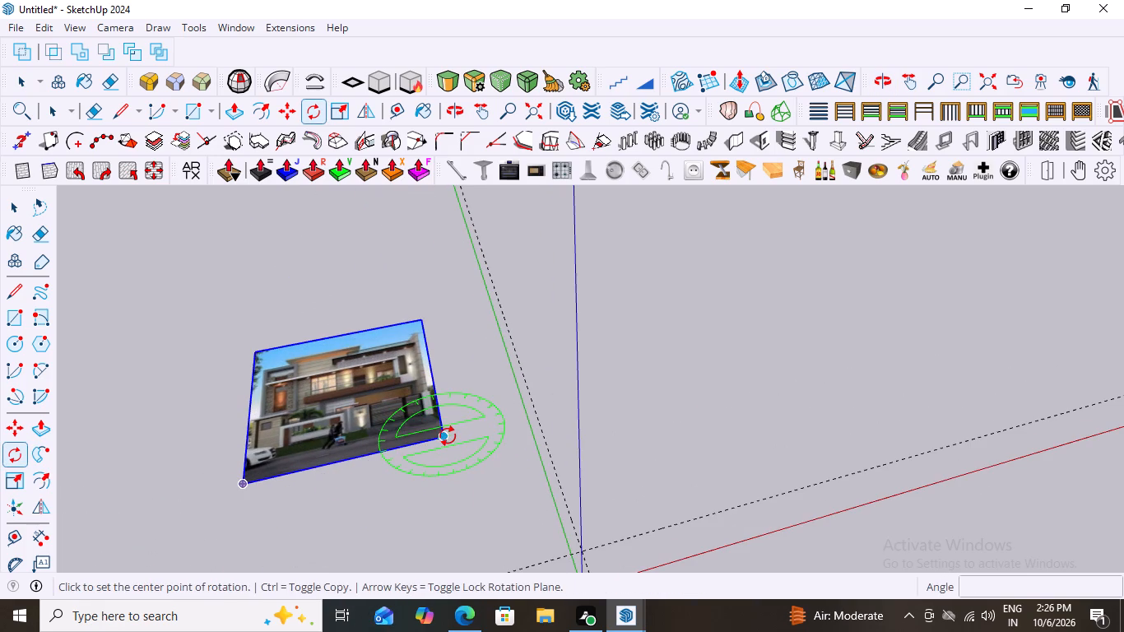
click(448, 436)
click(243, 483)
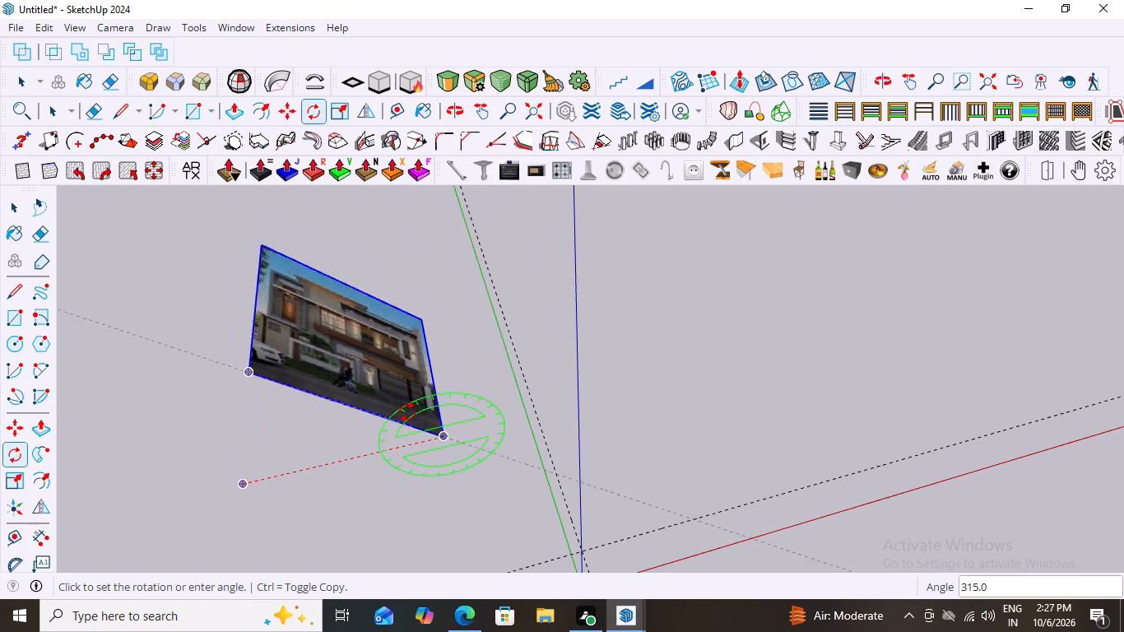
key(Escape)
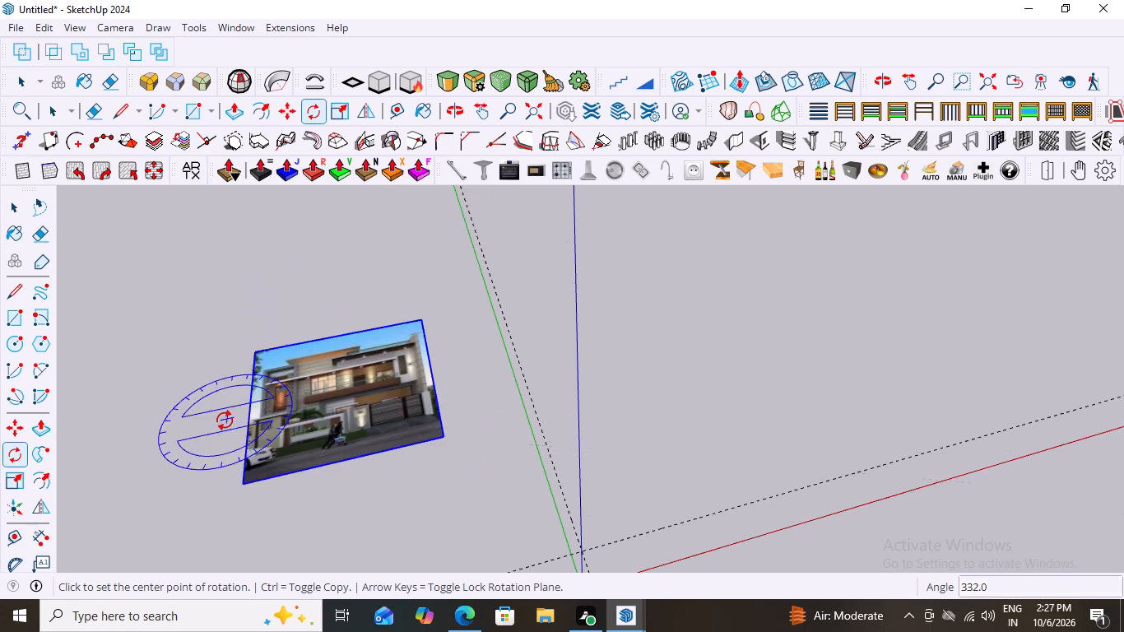
Rotate the reference image about 3.2° around the green axis, pivoting on the picture's upper-right corner.
key(Left)
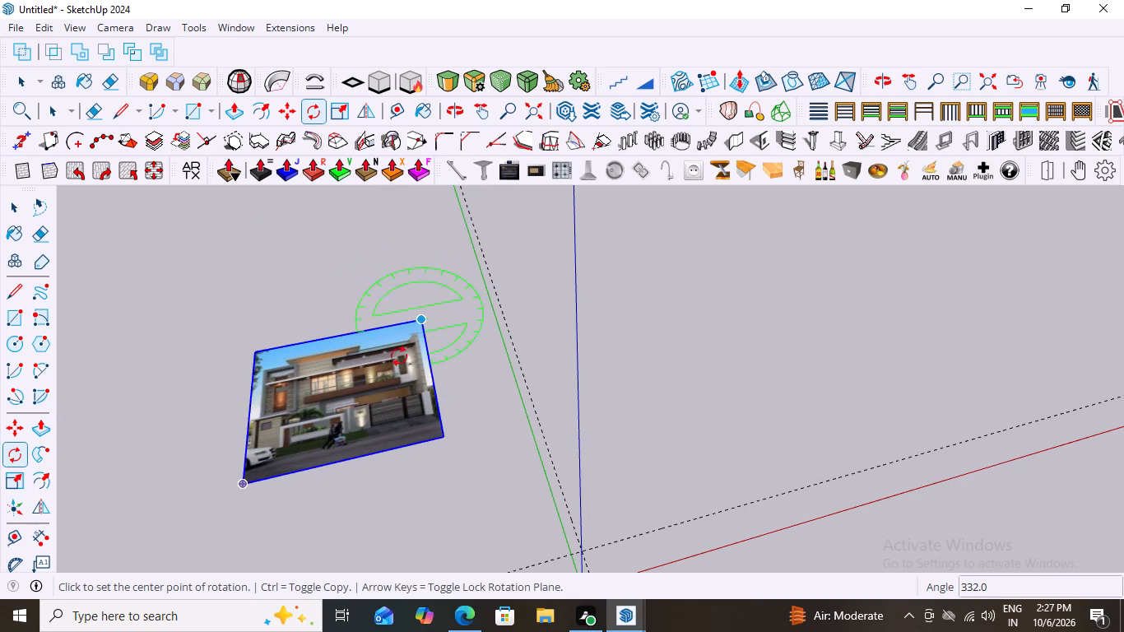
click(419, 320)
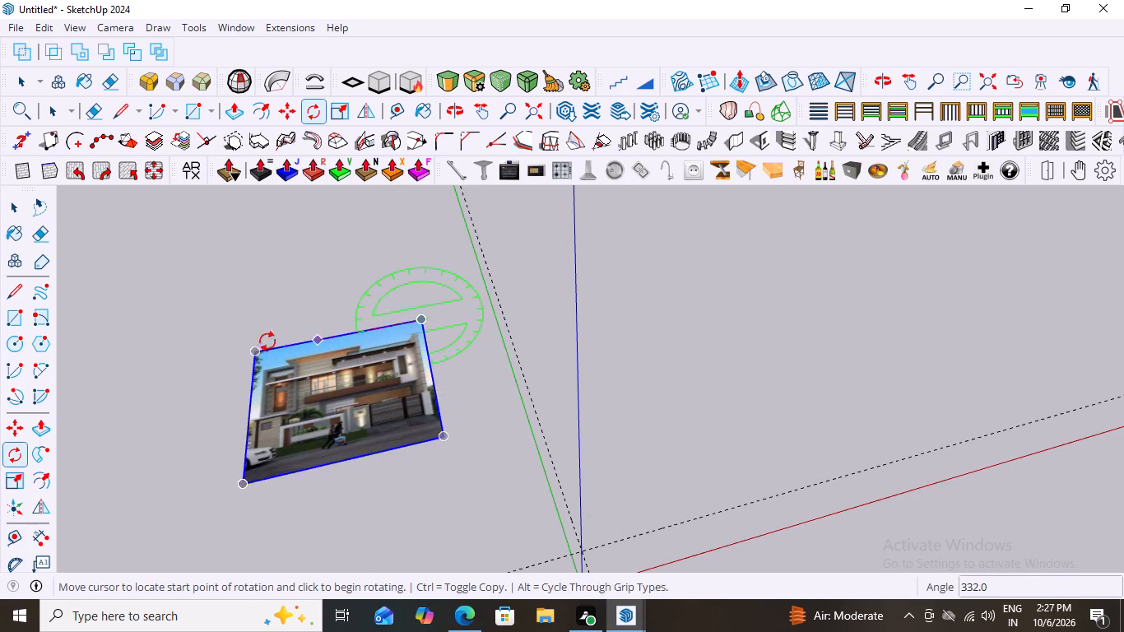
click(253, 350)
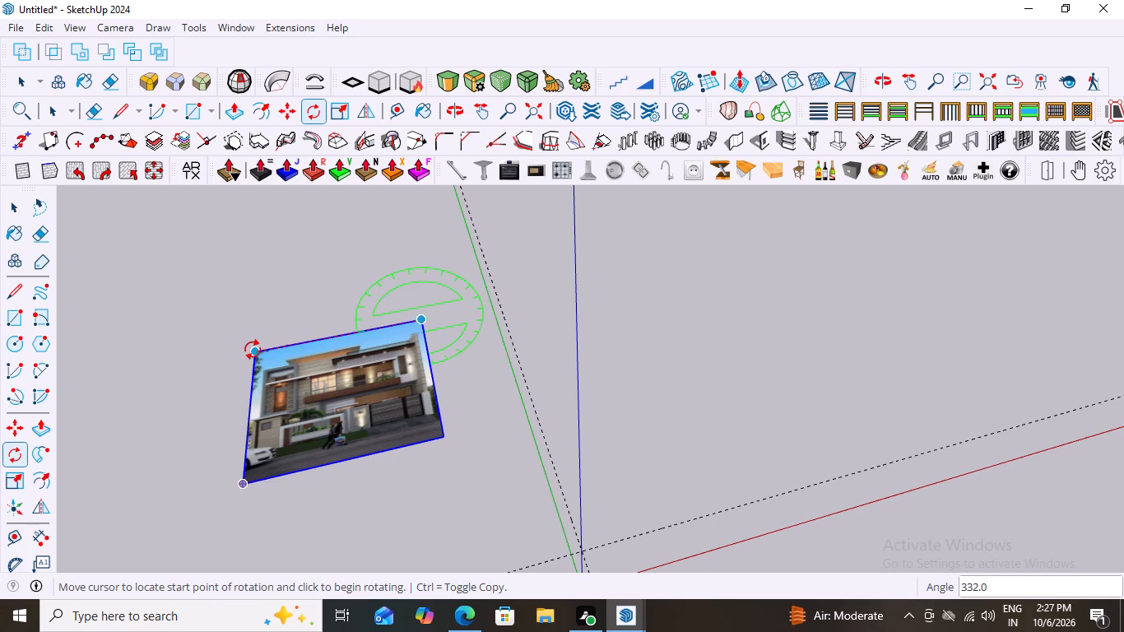
click(152, 360)
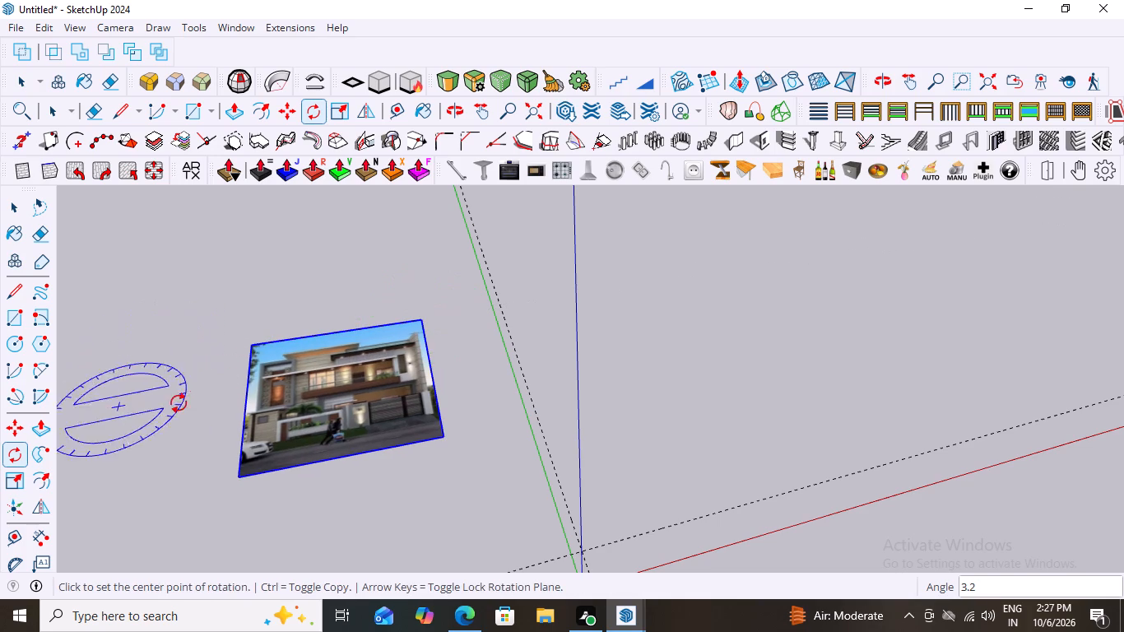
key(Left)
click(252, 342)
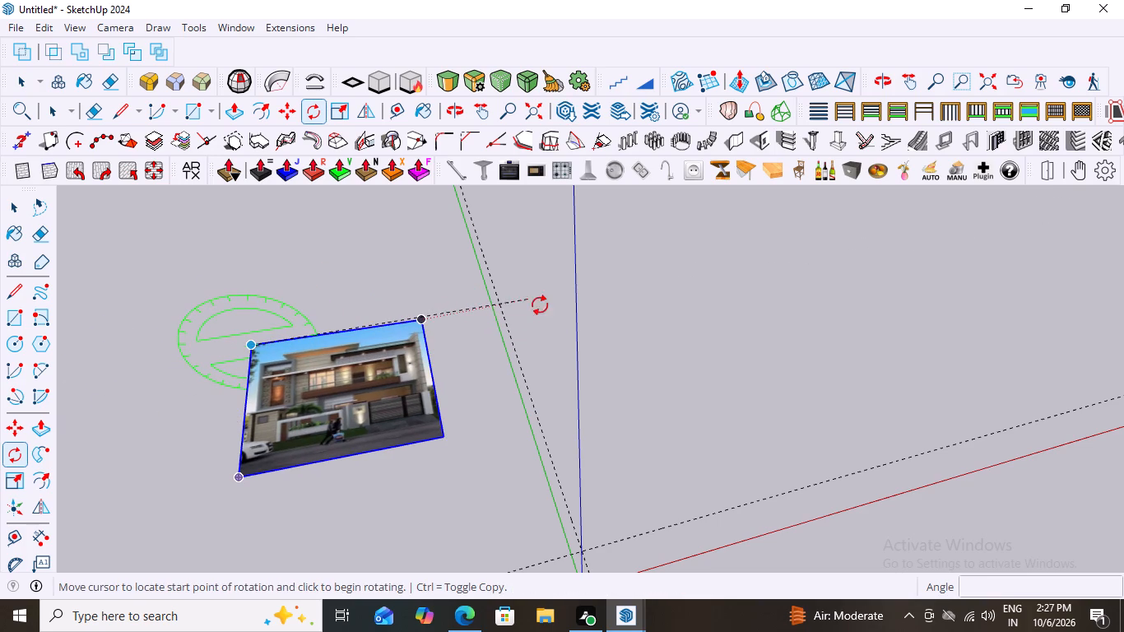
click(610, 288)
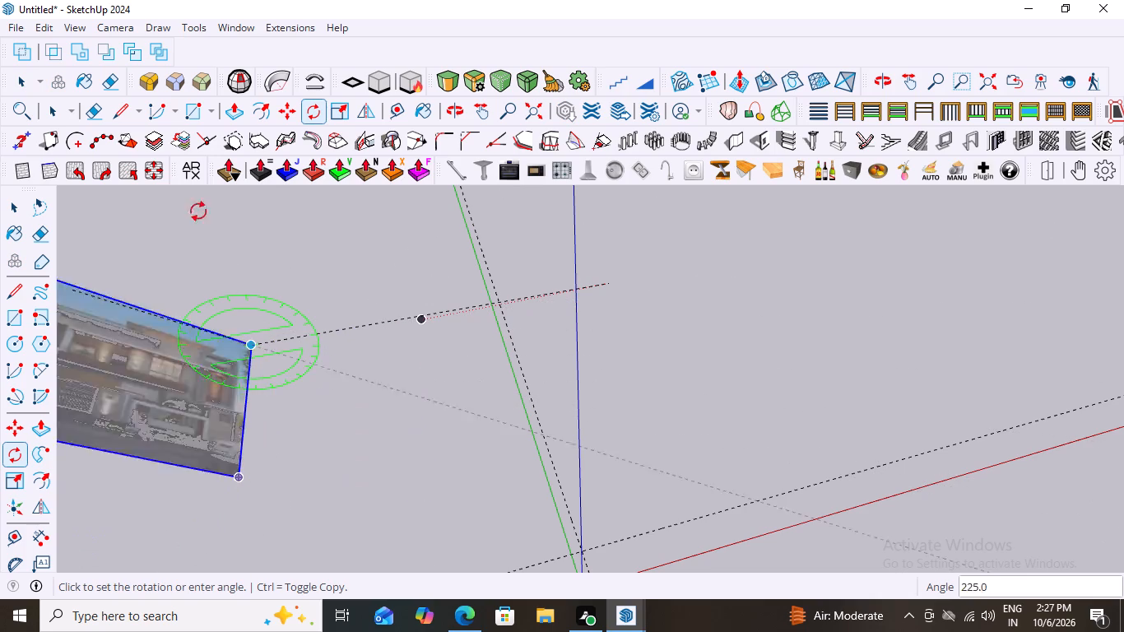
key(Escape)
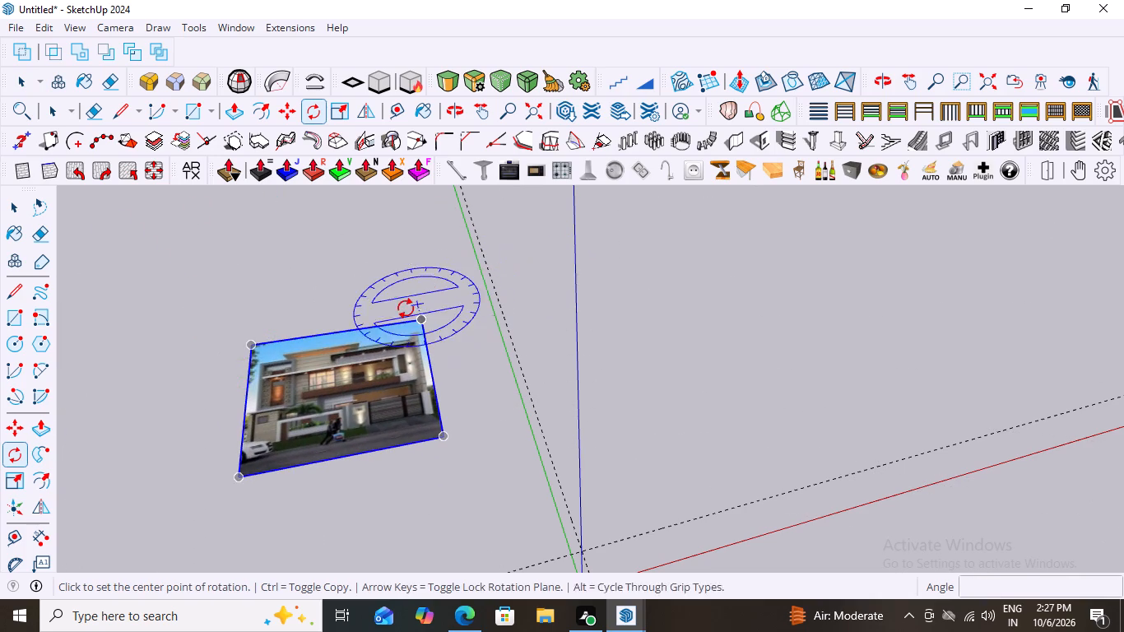
Rotate the reference image about 2.2° around the green axis, pivoting on the picture's upper-left corner.
key(Left)
click(256, 343)
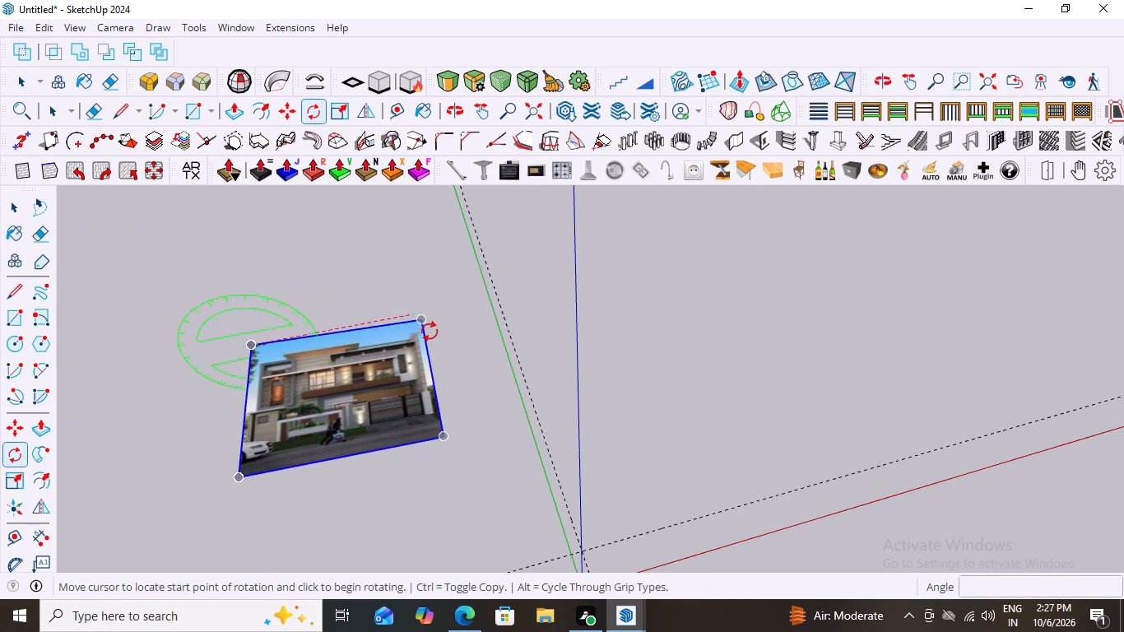
click(424, 318)
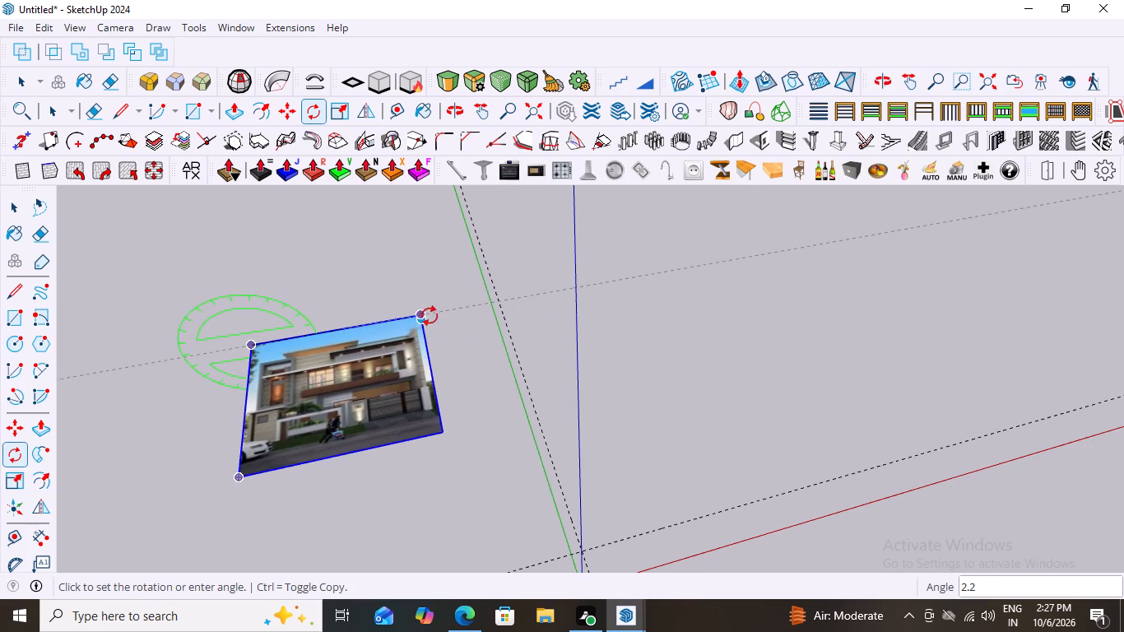
double_click(422, 318)
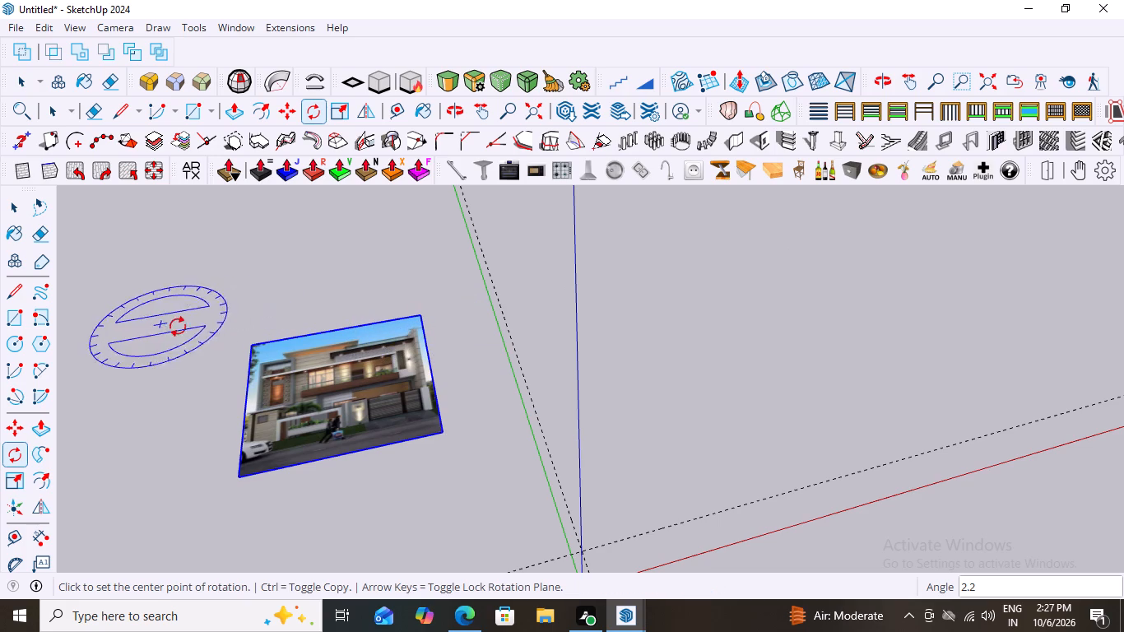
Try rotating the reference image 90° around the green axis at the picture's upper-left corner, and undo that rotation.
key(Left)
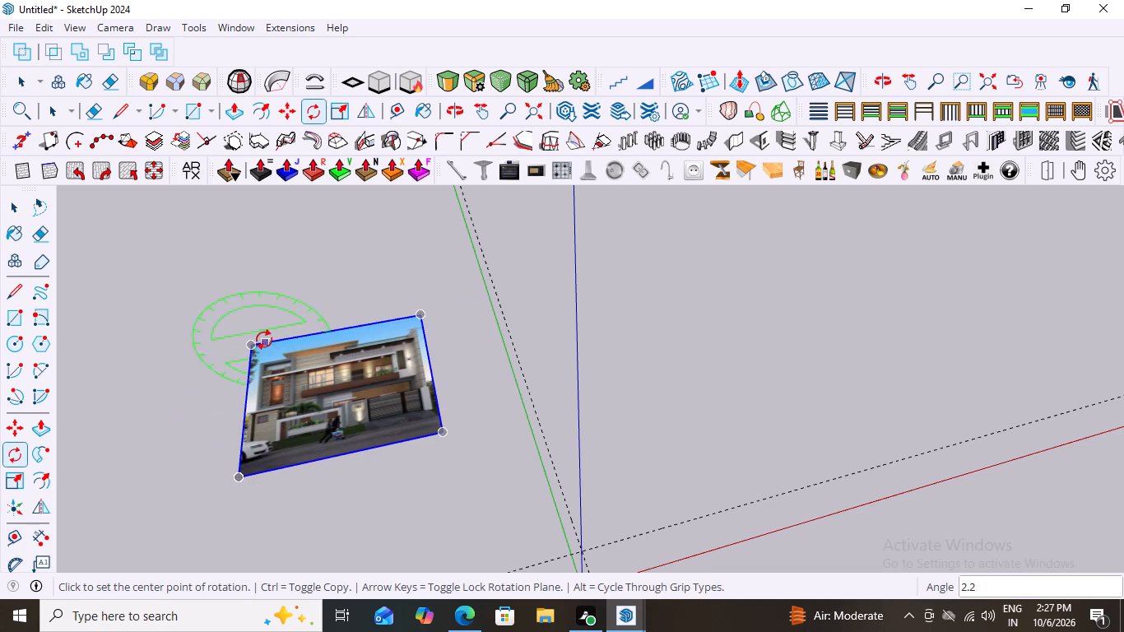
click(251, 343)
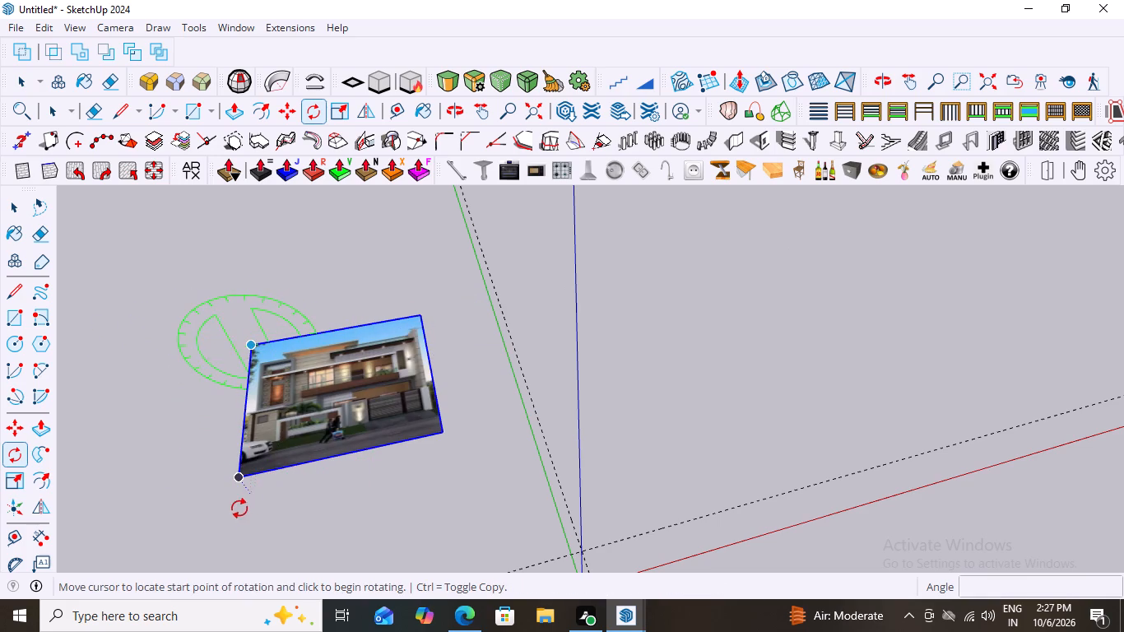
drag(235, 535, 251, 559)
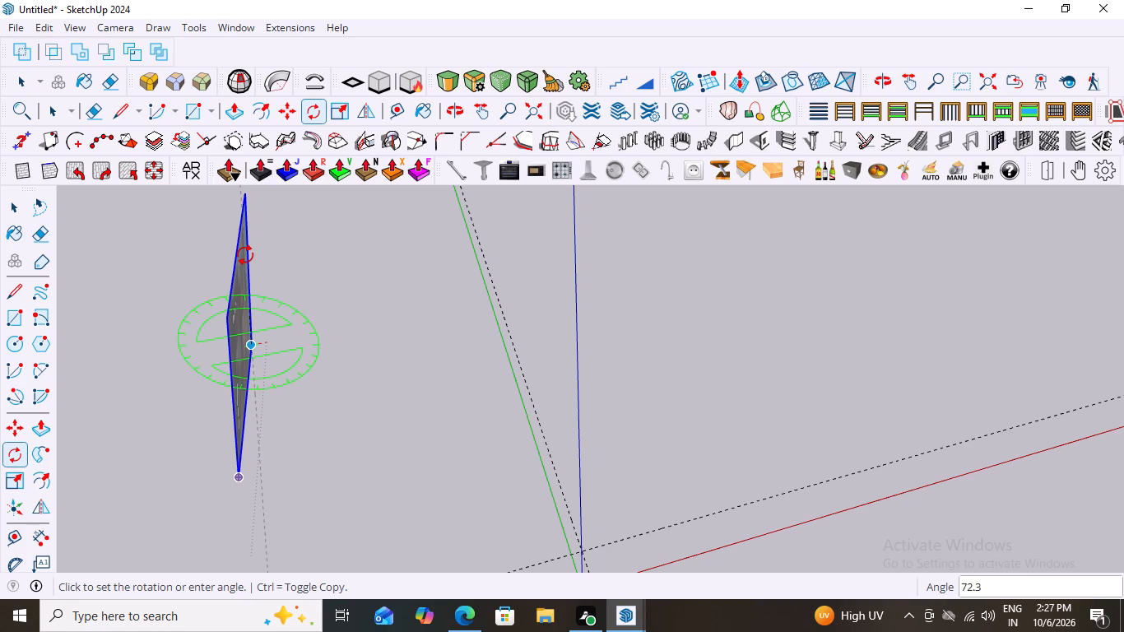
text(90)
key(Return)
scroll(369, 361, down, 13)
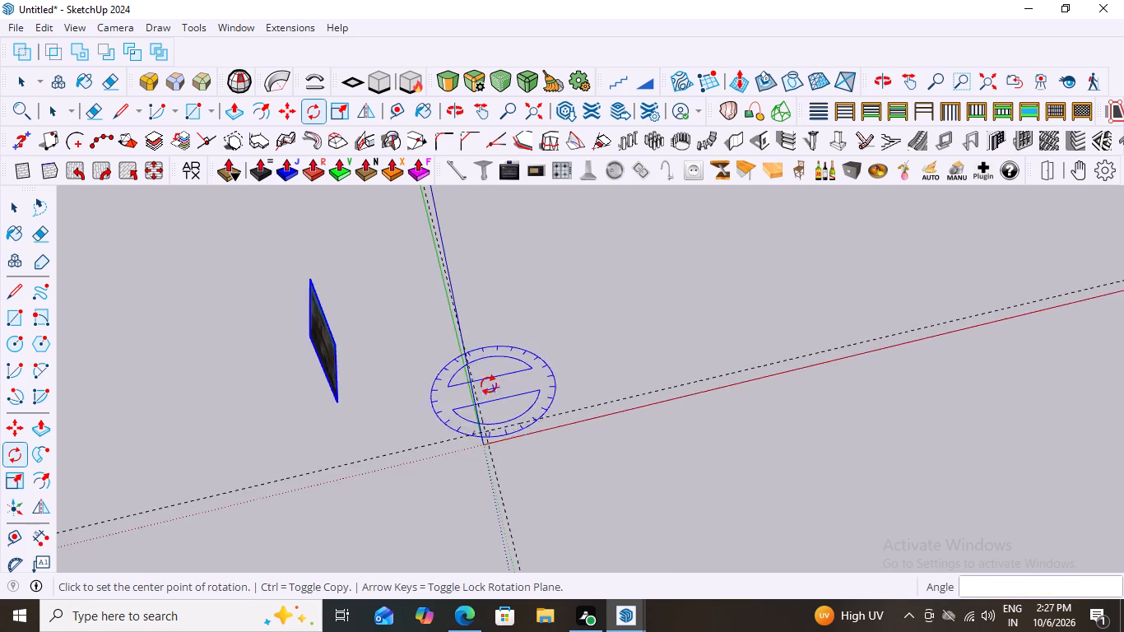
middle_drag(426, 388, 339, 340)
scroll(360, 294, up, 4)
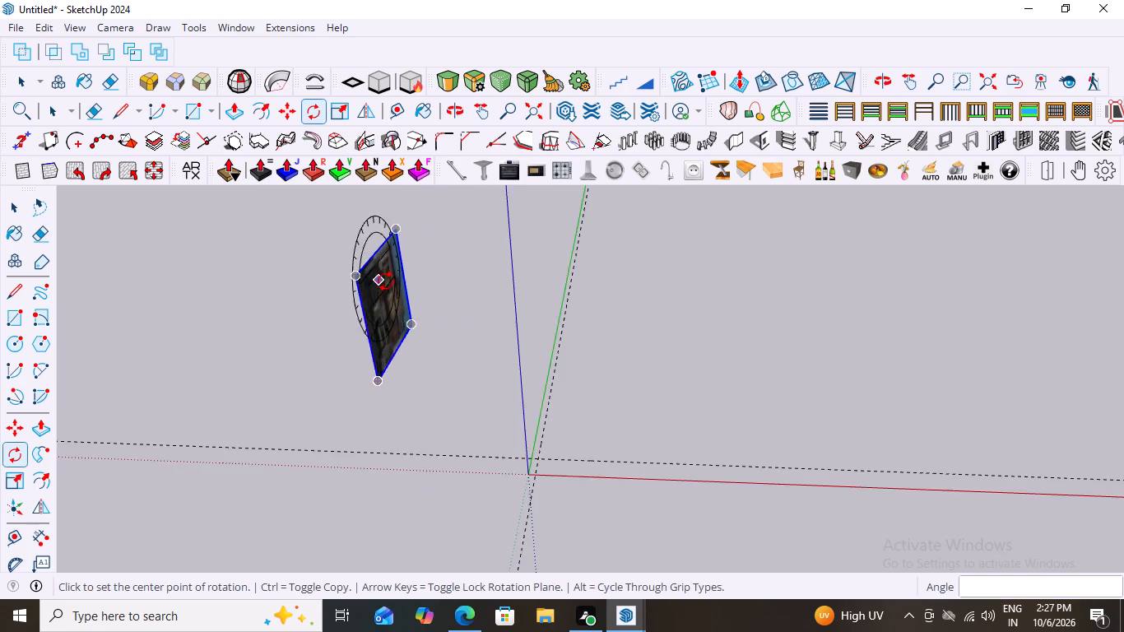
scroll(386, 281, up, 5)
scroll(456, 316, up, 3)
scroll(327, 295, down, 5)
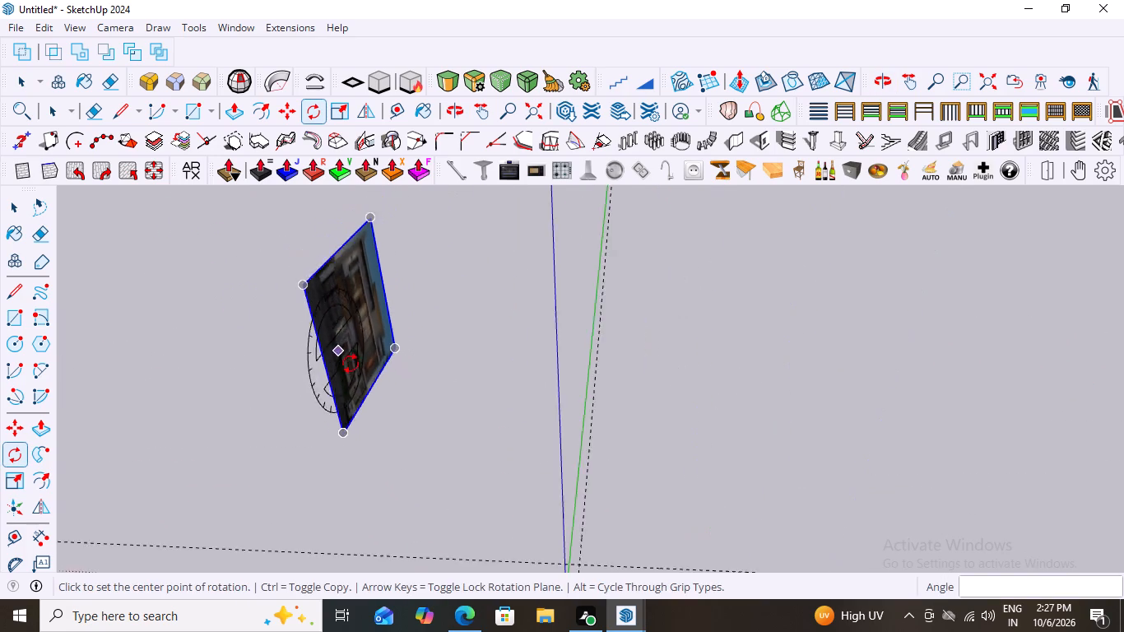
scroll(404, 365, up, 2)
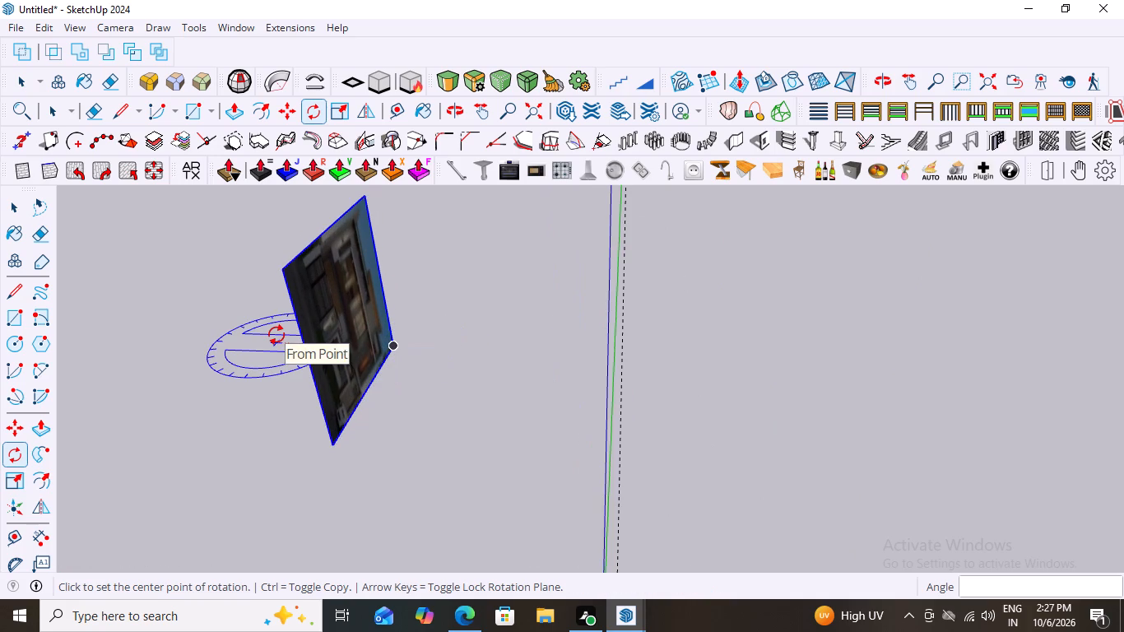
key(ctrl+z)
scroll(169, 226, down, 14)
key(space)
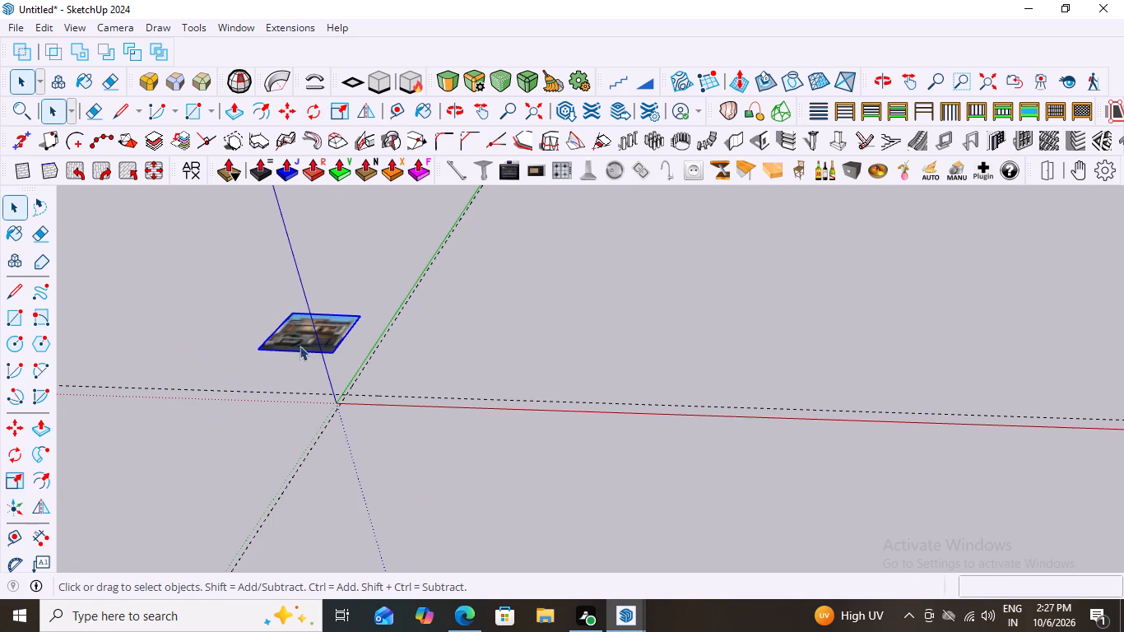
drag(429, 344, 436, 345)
Examine the house facade in the reference image, including the boundary wall, gate, balcony and roof parapet.
middle_drag(263, 388, 364, 561)
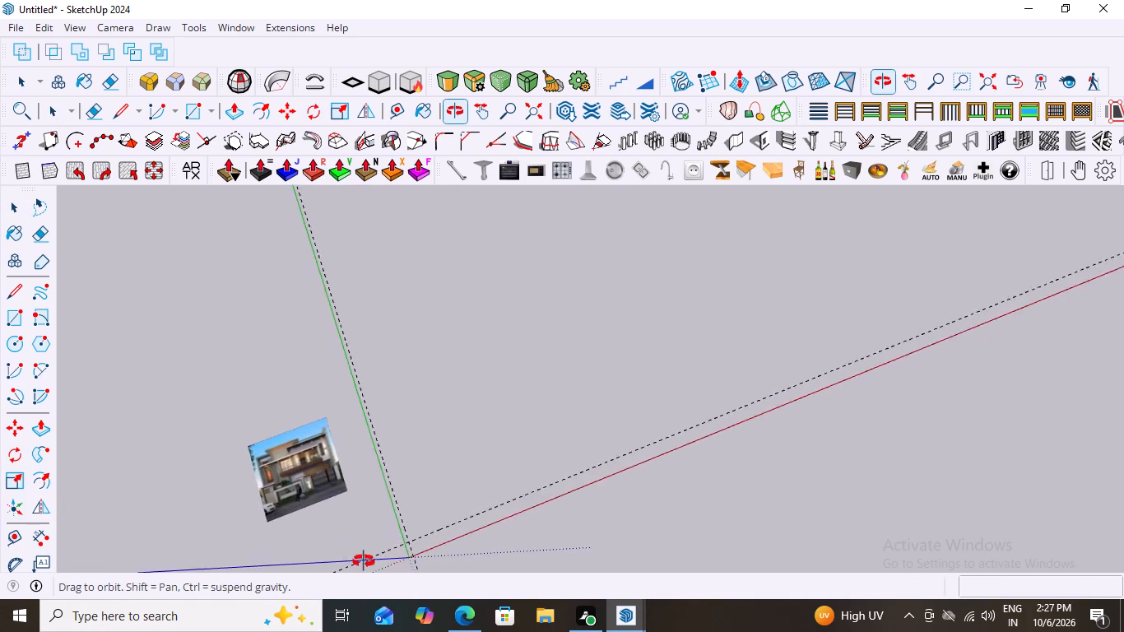
middle_drag(364, 561, 274, 562)
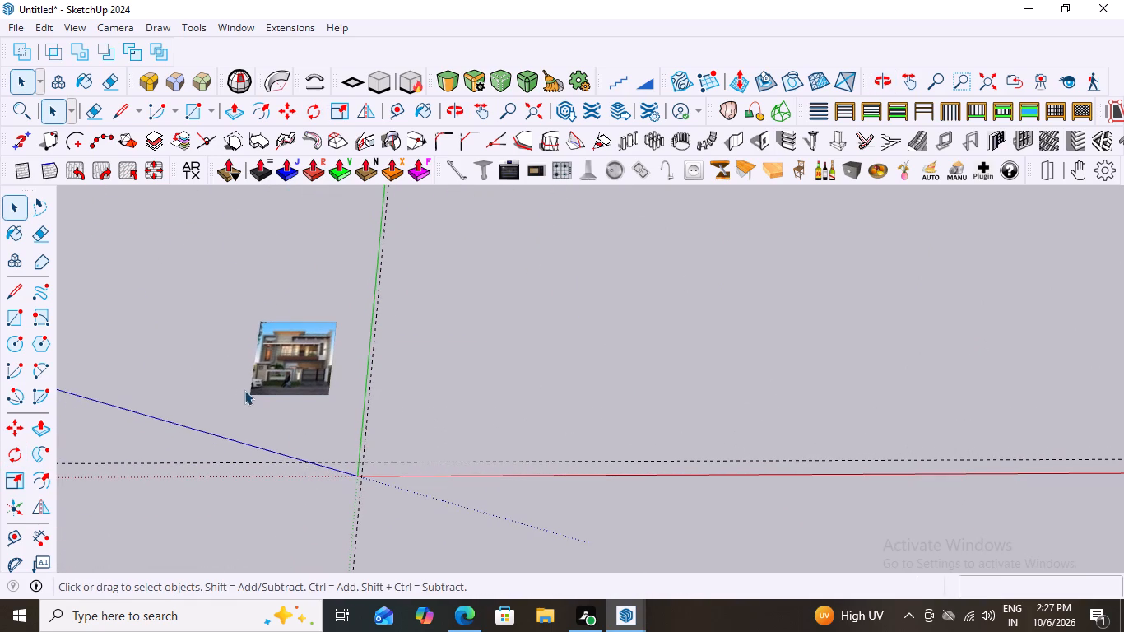
scroll(245, 384, up, 20)
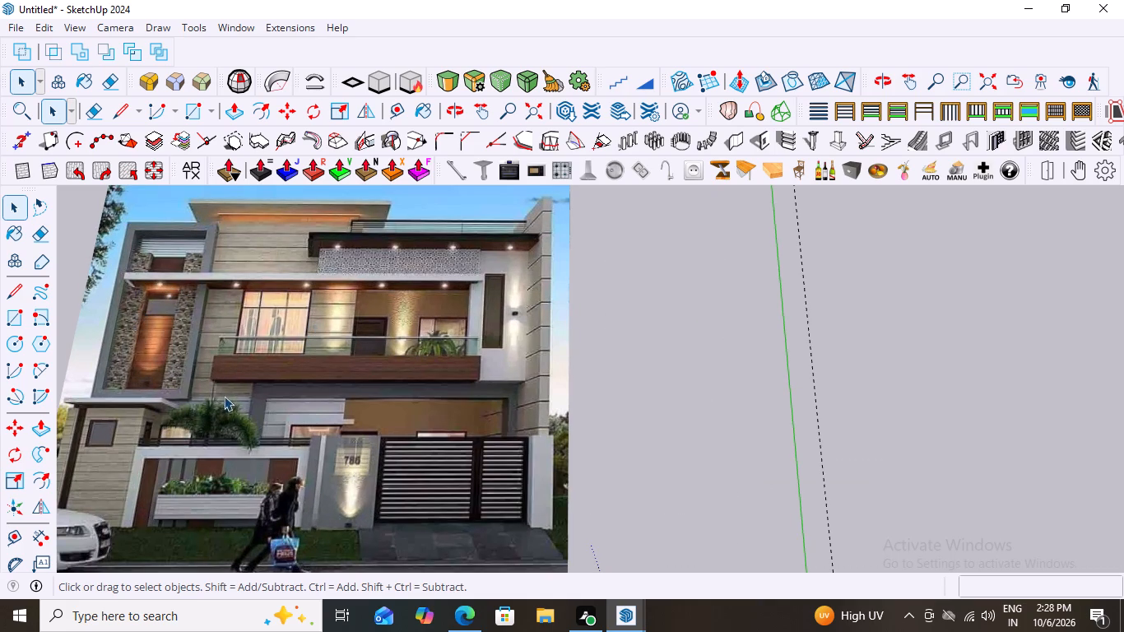
middle_drag(265, 324, 257, 420)
middle_drag(253, 397, 293, 384)
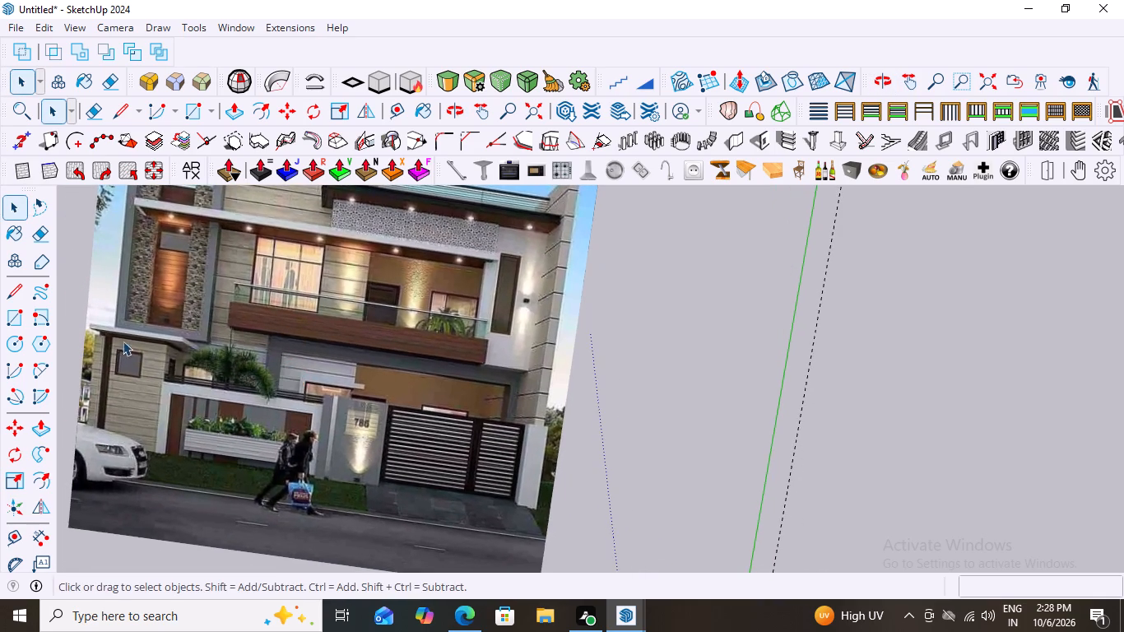
scroll(128, 337, up, 2)
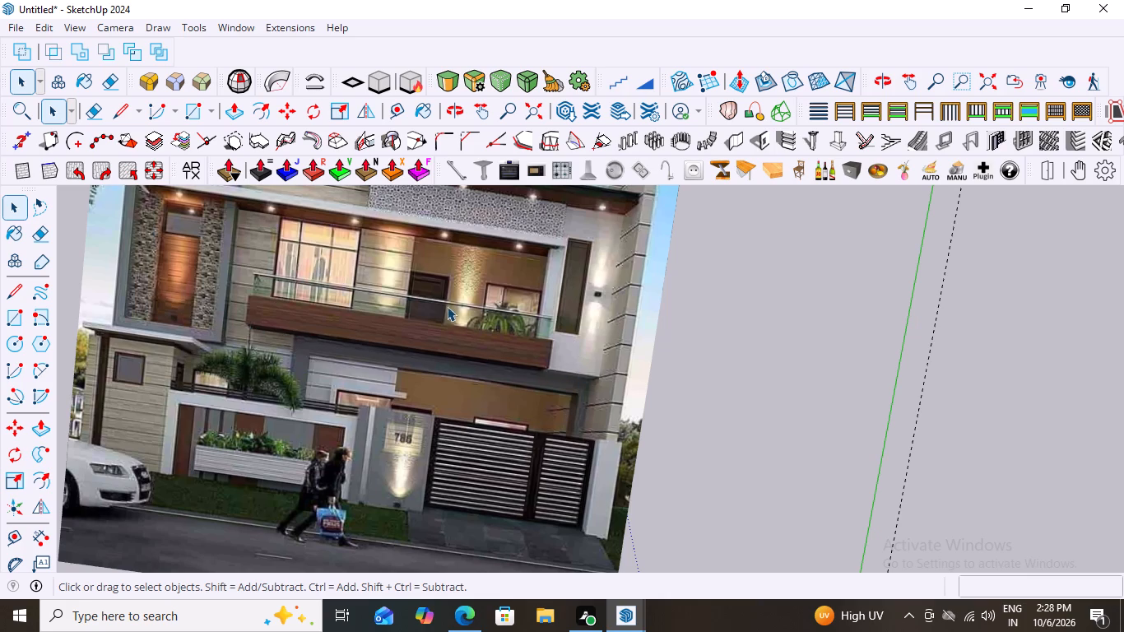
scroll(384, 364, down, 2)
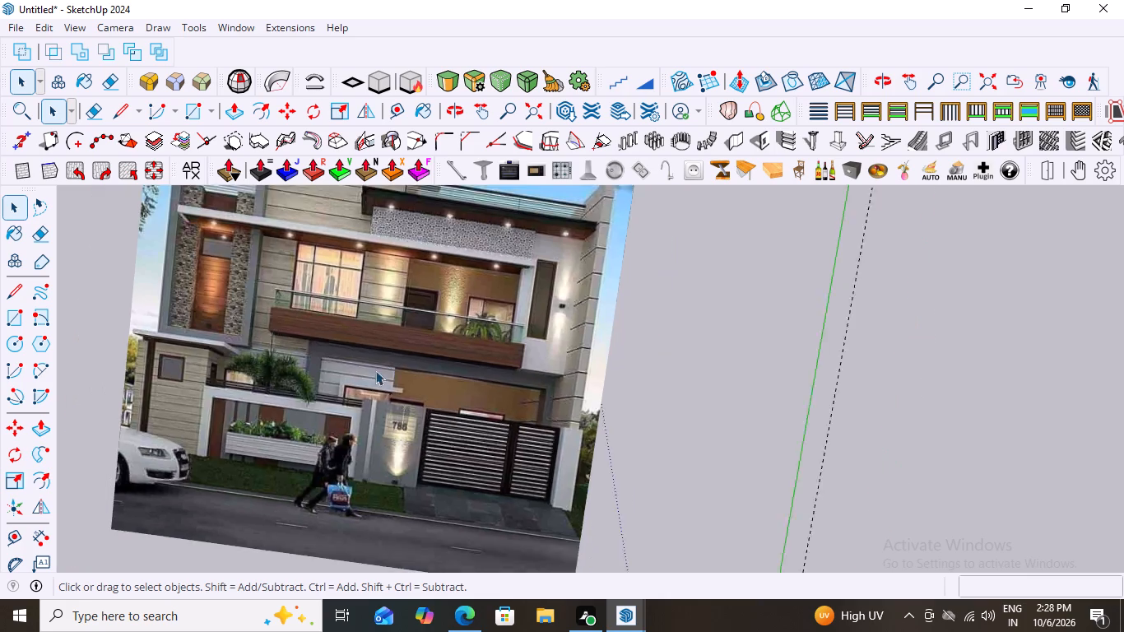
scroll(375, 370, down, 4)
scroll(323, 269, up, 6)
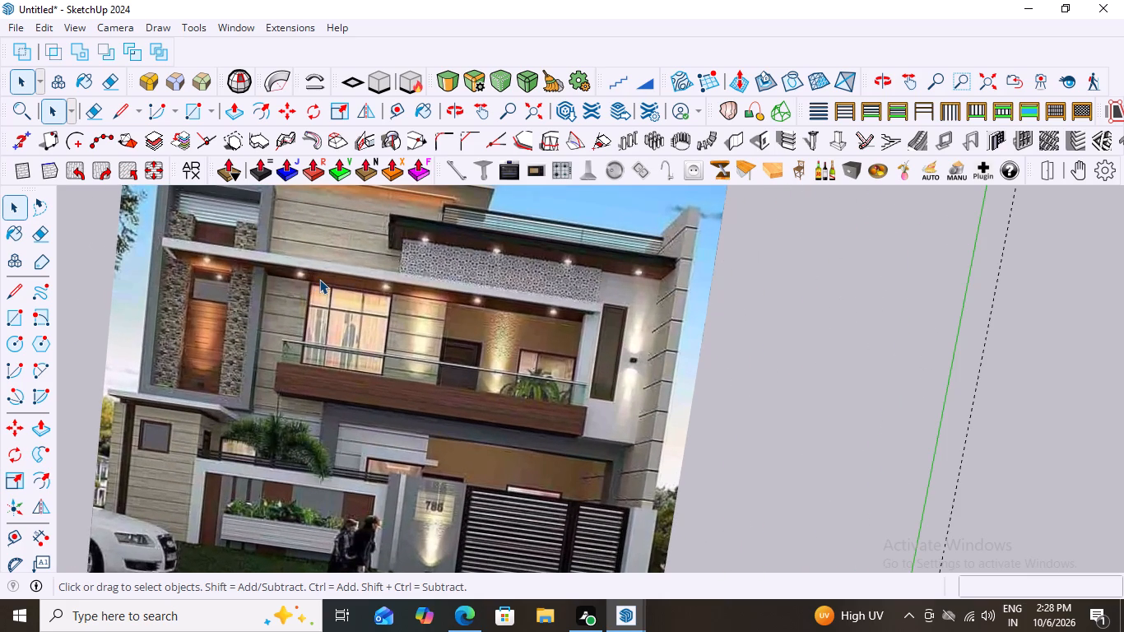
scroll(281, 295, down, 18)
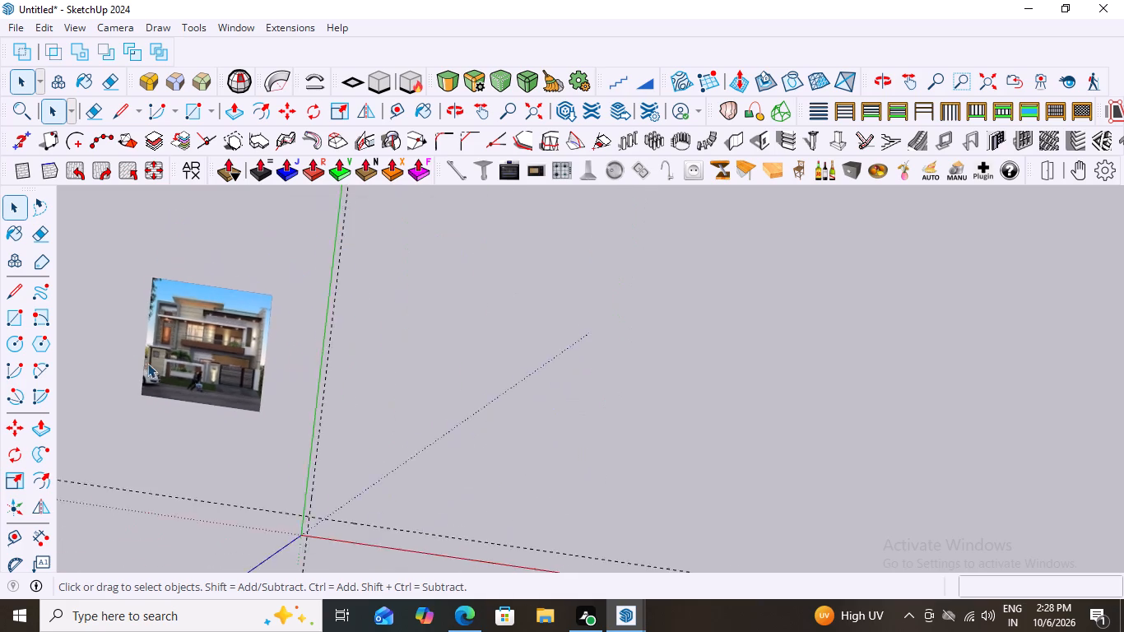
Place a construction guide parallel to the guide beside the green axis, offset about 34' 7" along the positive red direction.
scroll(147, 363, down, 9)
middle_click(635, 464)
middle_drag(509, 495, 521, 495)
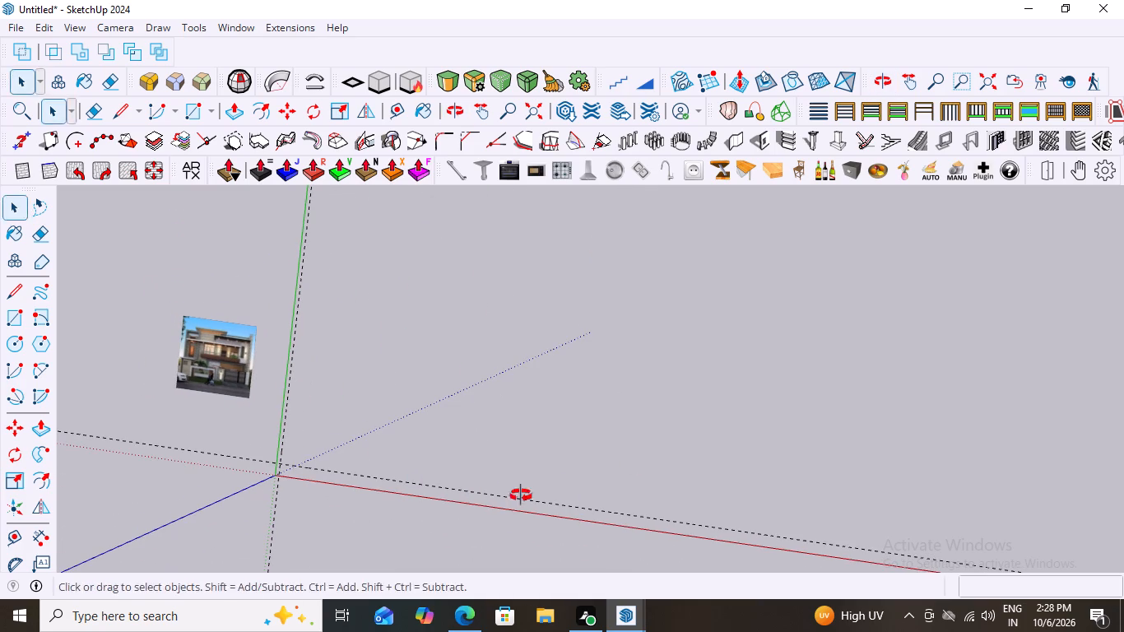
middle_drag(521, 495, 595, 486)
middle_drag(621, 482, 704, 402)
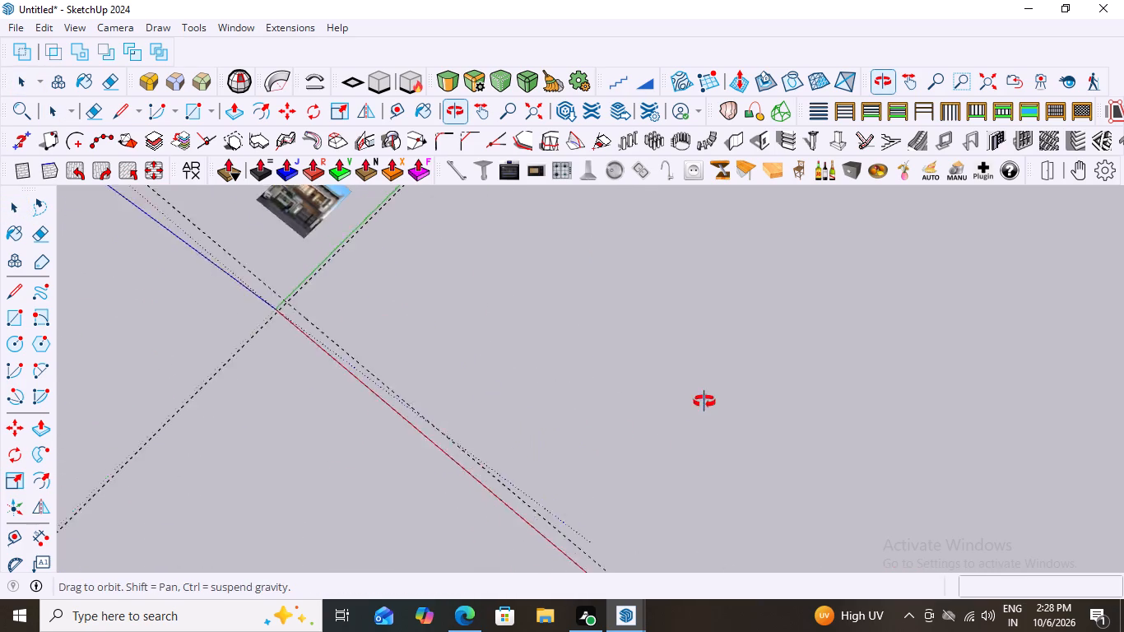
middle_drag(704, 402, 831, 232)
scroll(381, 381, down, 3)
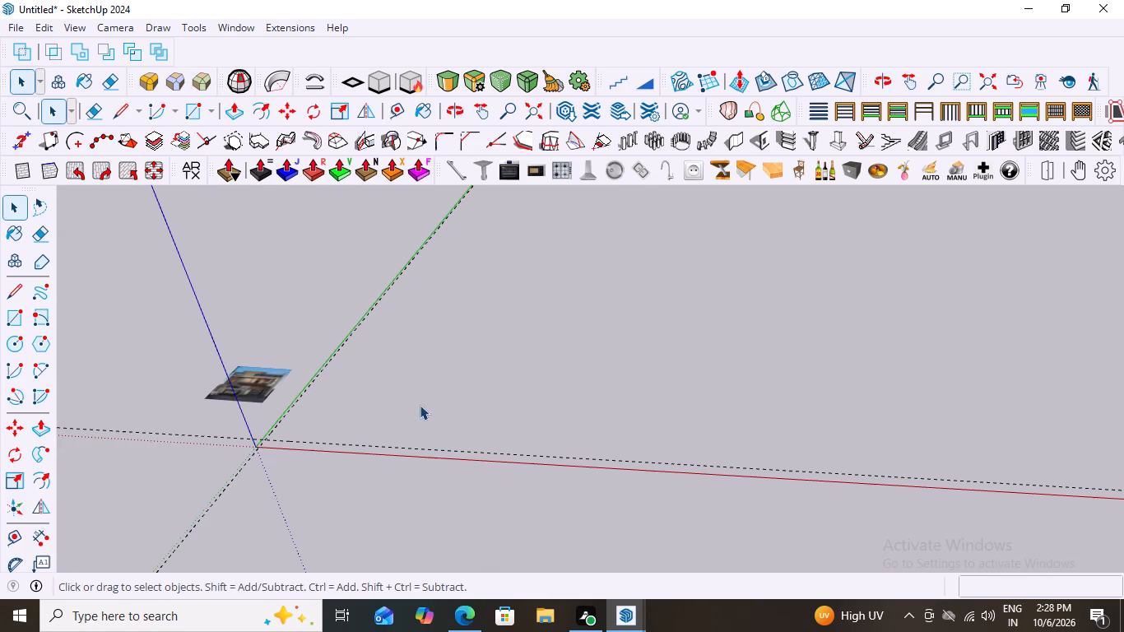
middle_drag(615, 476, 643, 467)
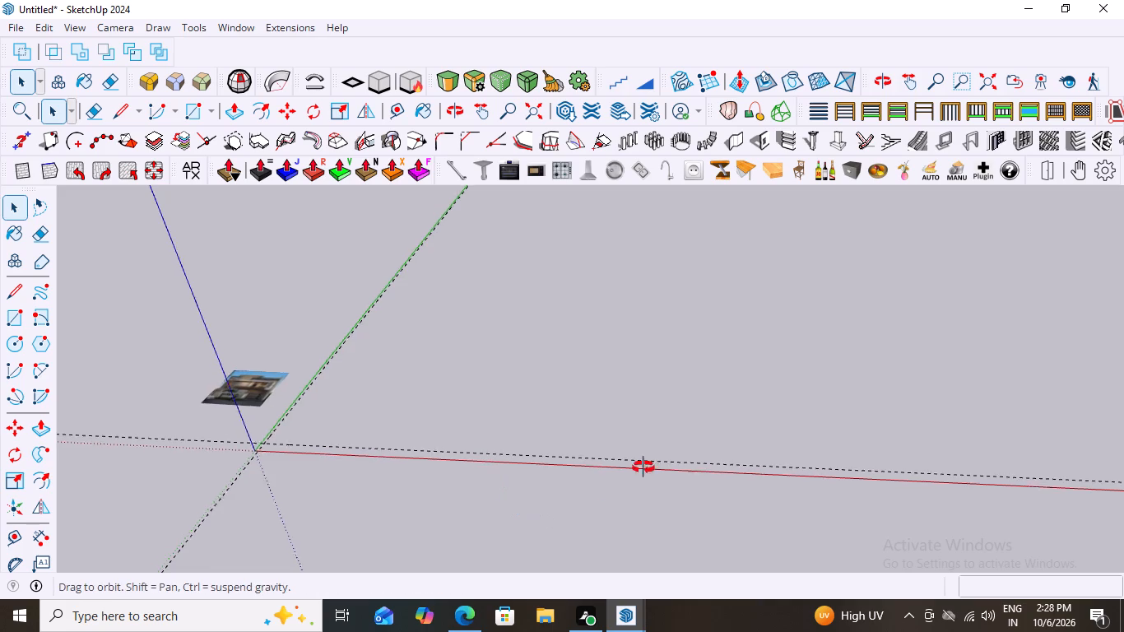
middle_drag(643, 467, 651, 458)
scroll(201, 516, up, 4)
scroll(248, 462, up, 7)
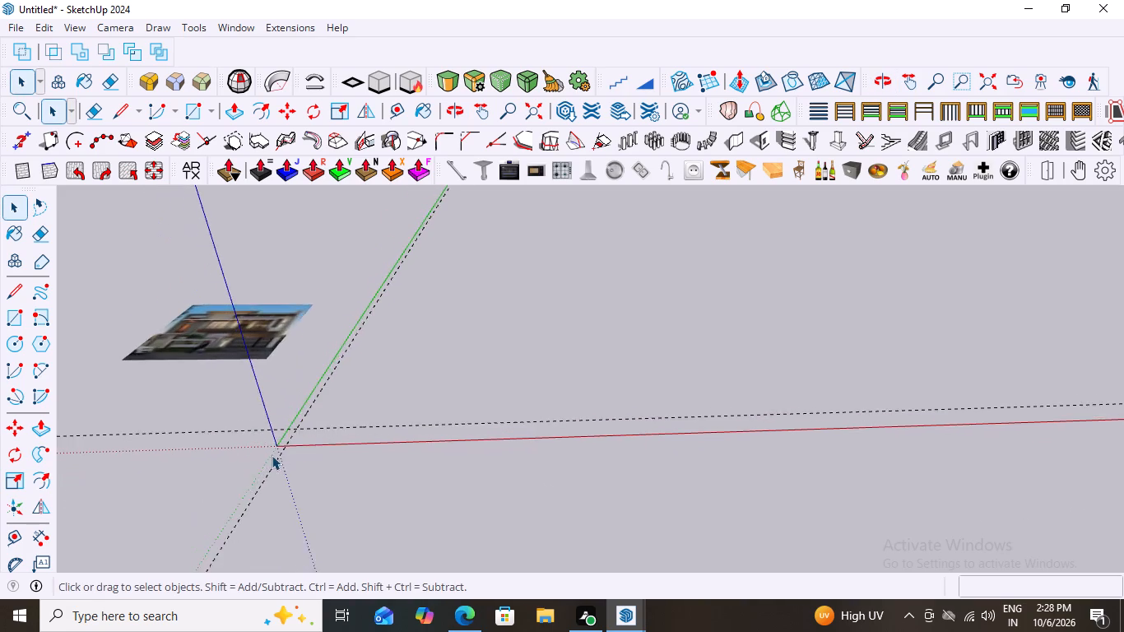
scroll(272, 455, up, 3)
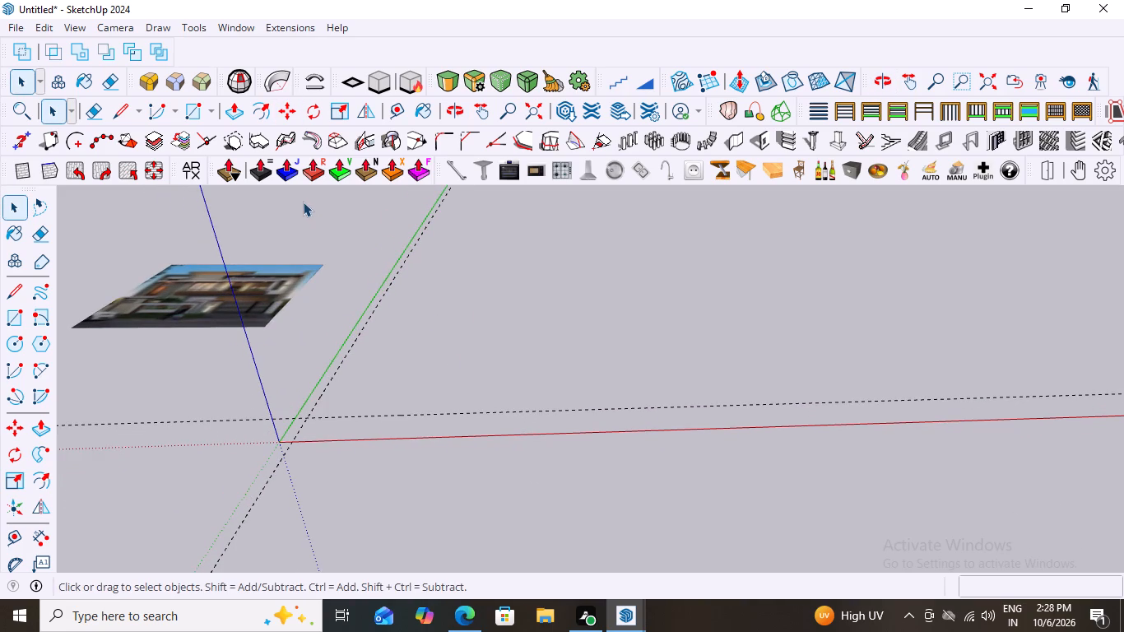
key(t)
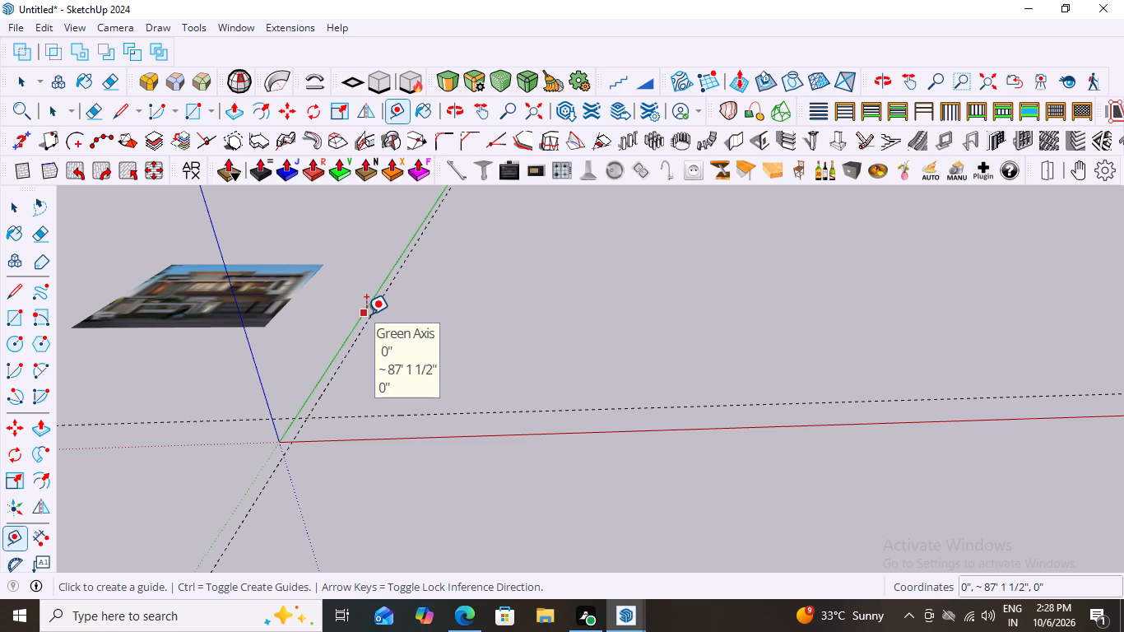
scroll(332, 347, up, 4)
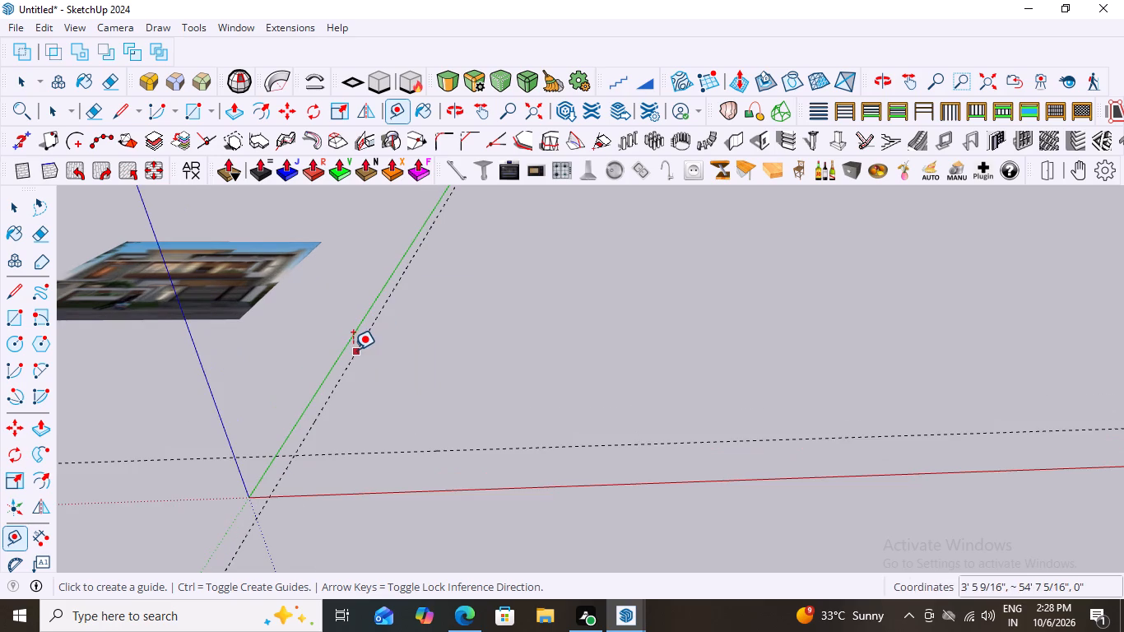
click(353, 351)
scroll(417, 348, down, 2)
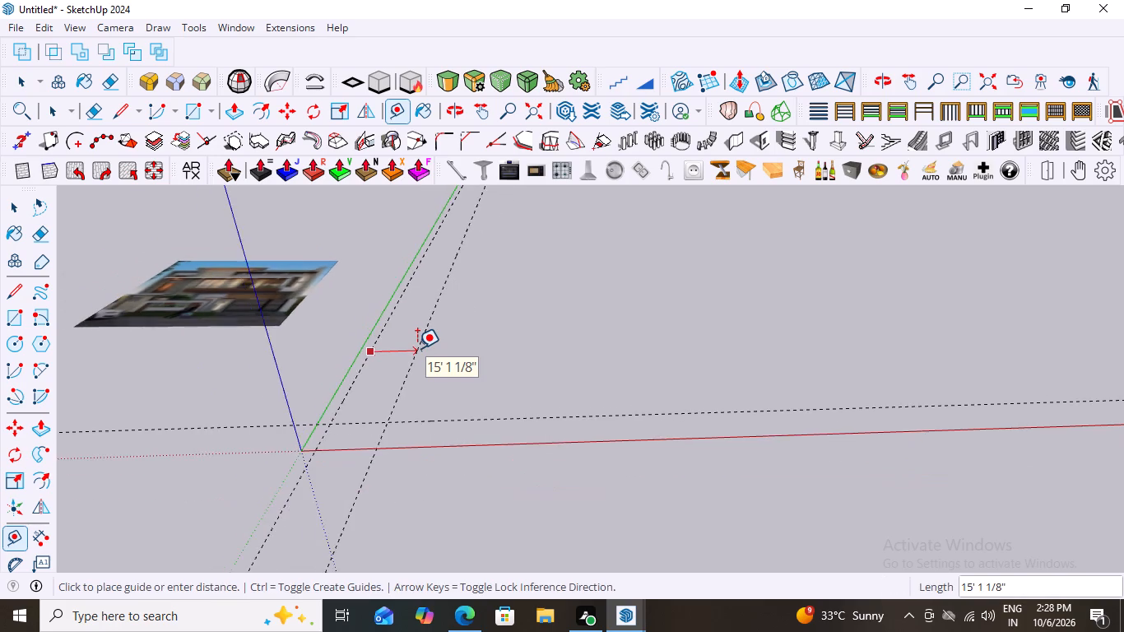
scroll(417, 348, down, 9)
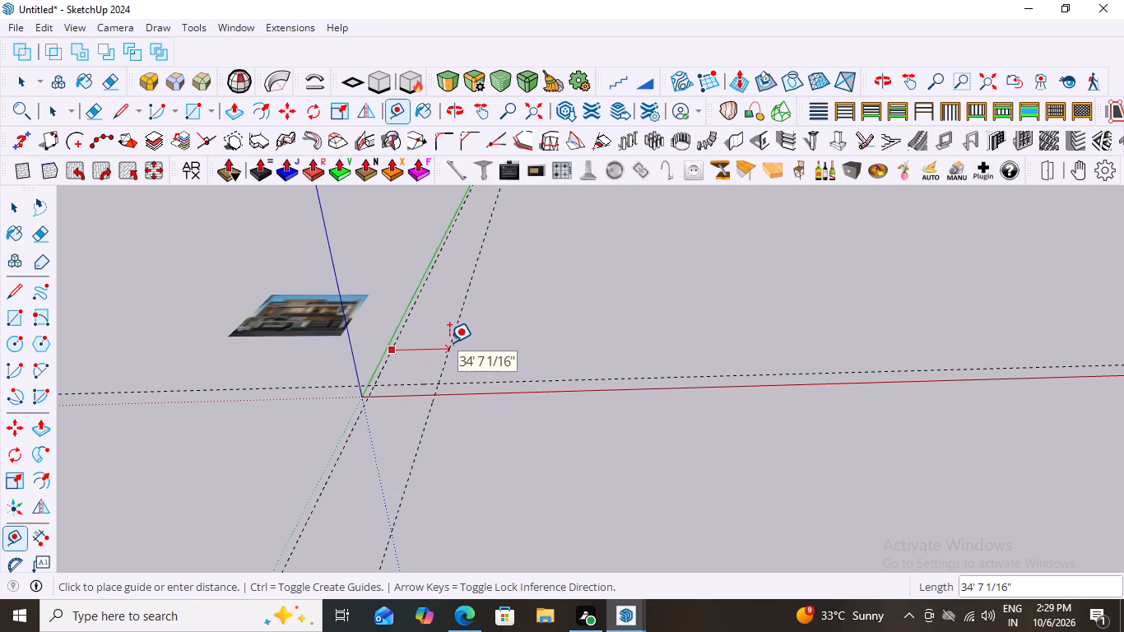
click(449, 342)
Place a construction guide parallel to the guide beside the red axis, offset about 86' 8" along the positive green direction.
click(518, 380)
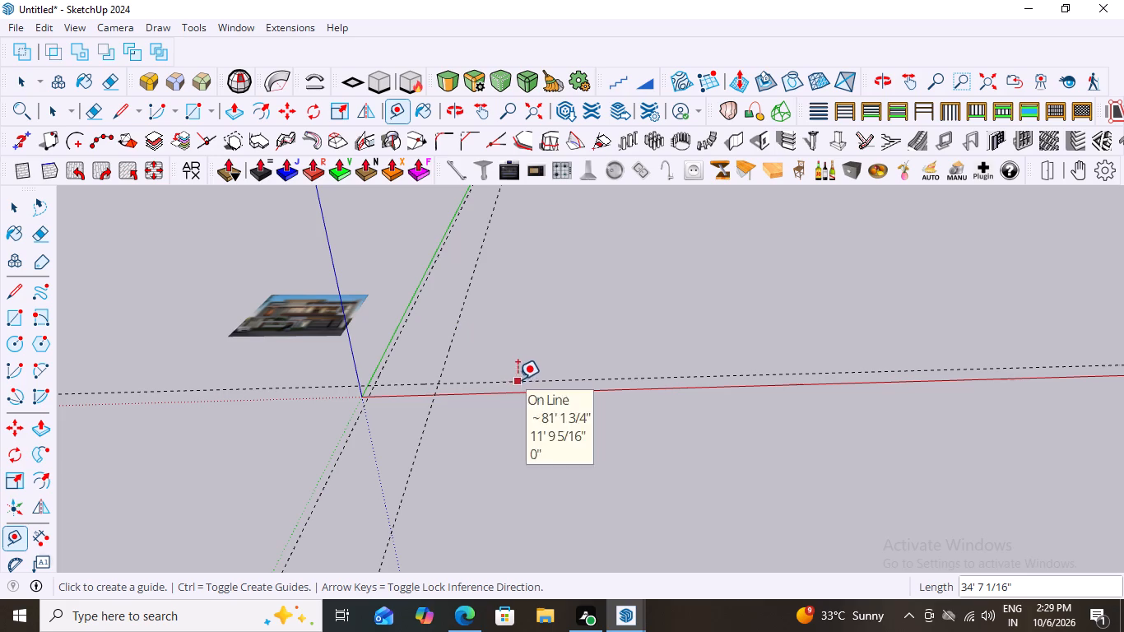
click(516, 316)
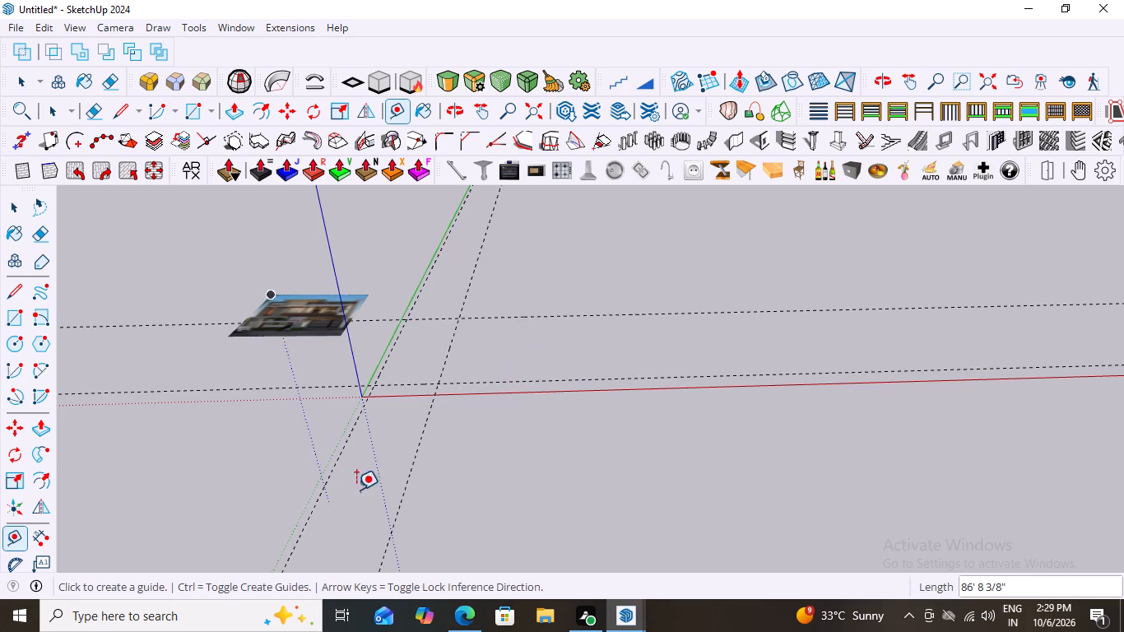
Delete the two original guides lying closest to the red and green axes.
key(space)
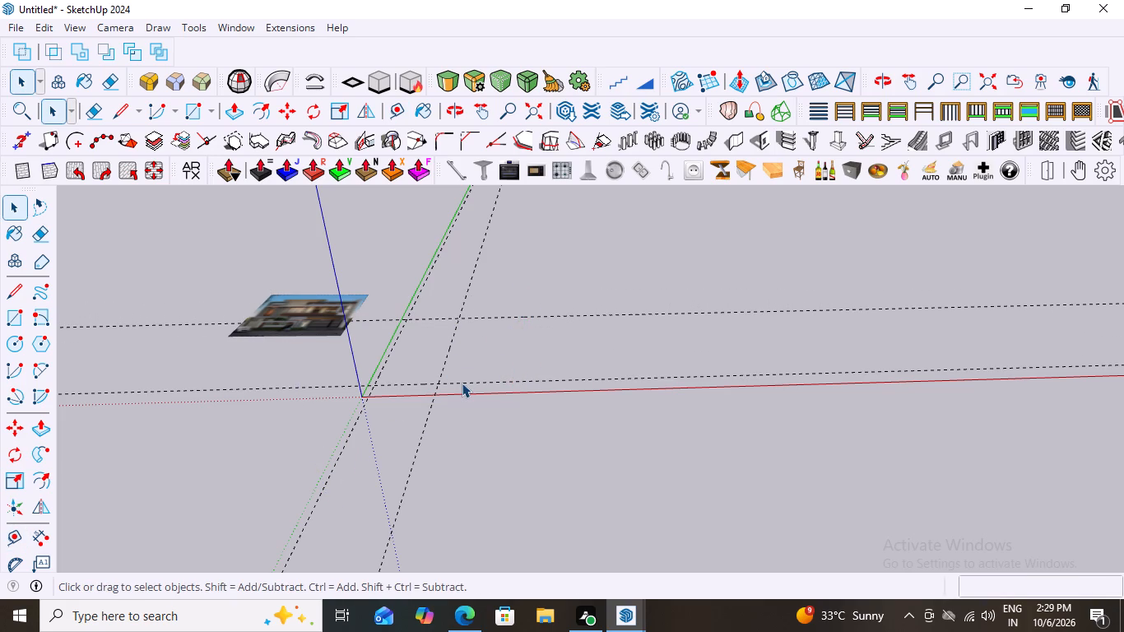
click(462, 383)
click(386, 360)
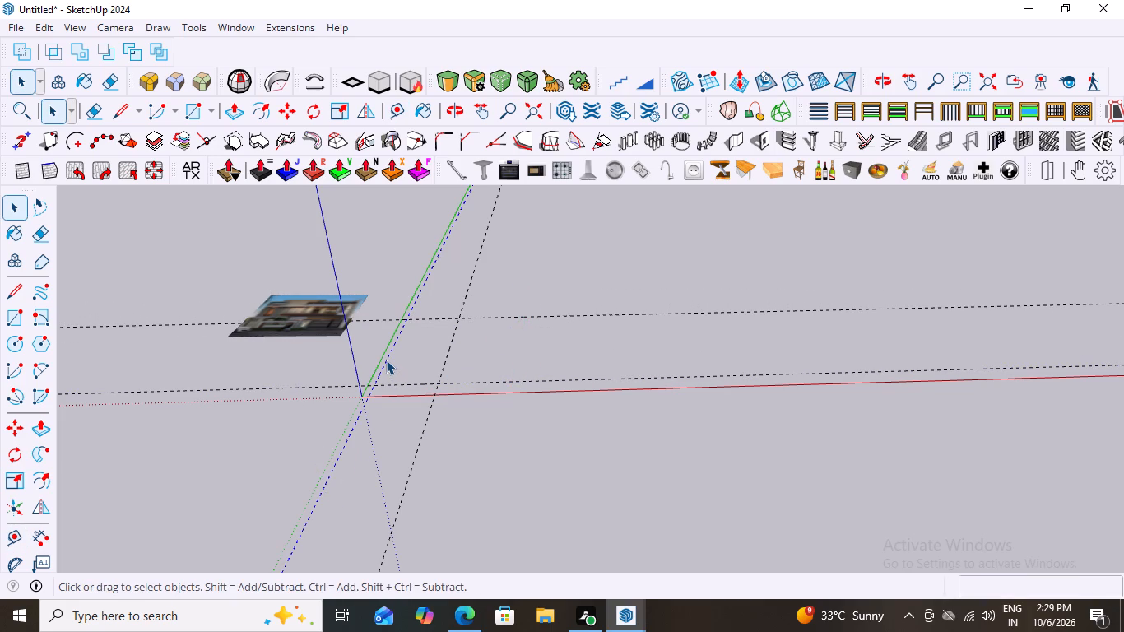
shift+double_click(457, 381)
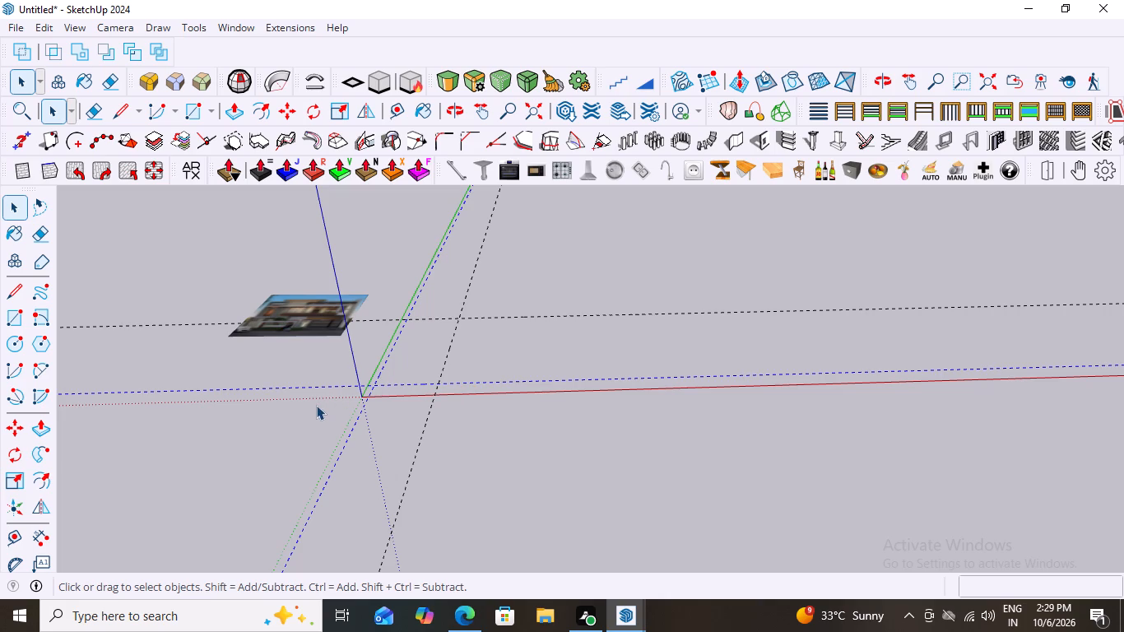
key(Delete)
Rotate the reference image 180° around the green axis about its own centre, using the Move tool's rotation grip.
scroll(316, 405, down, 4)
scroll(392, 414, down, 3)
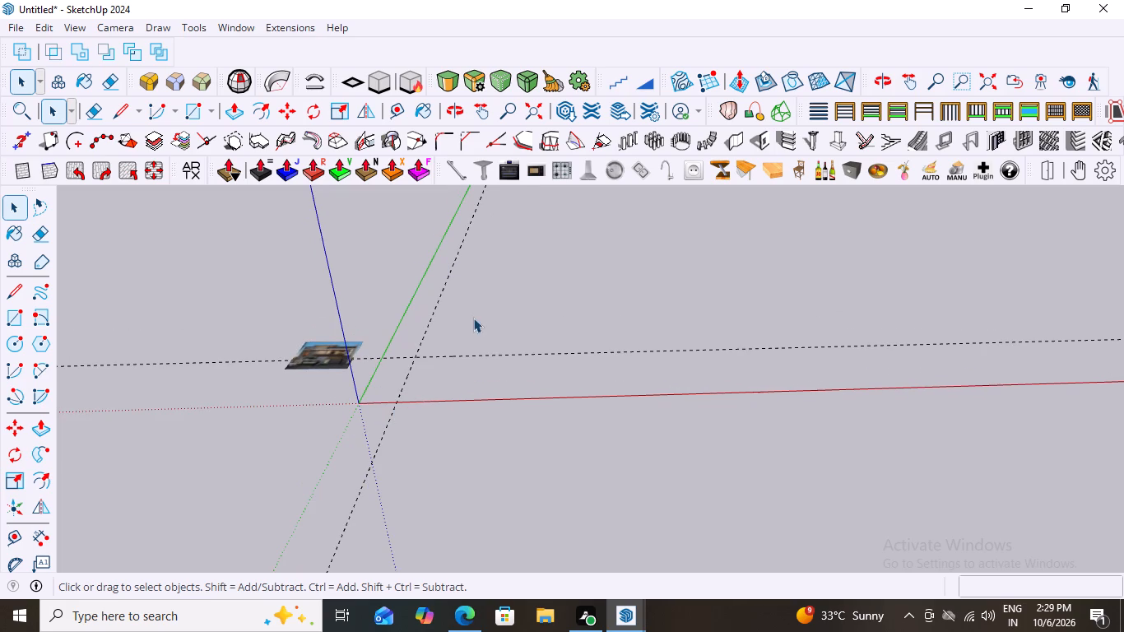
scroll(476, 352, down, 1)
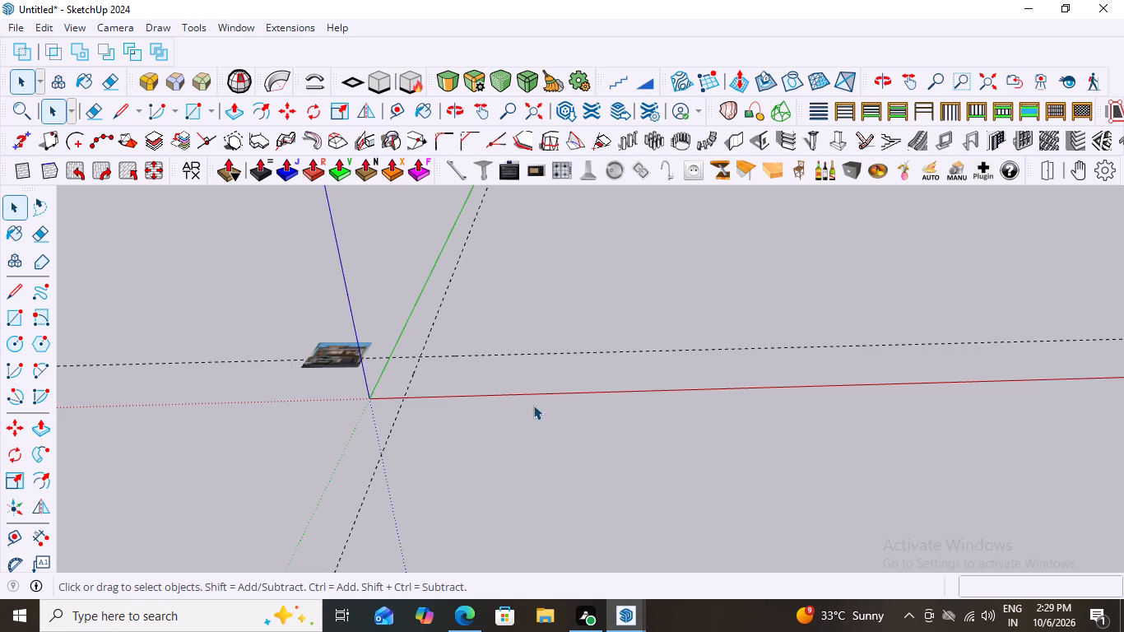
scroll(515, 312, down, 6)
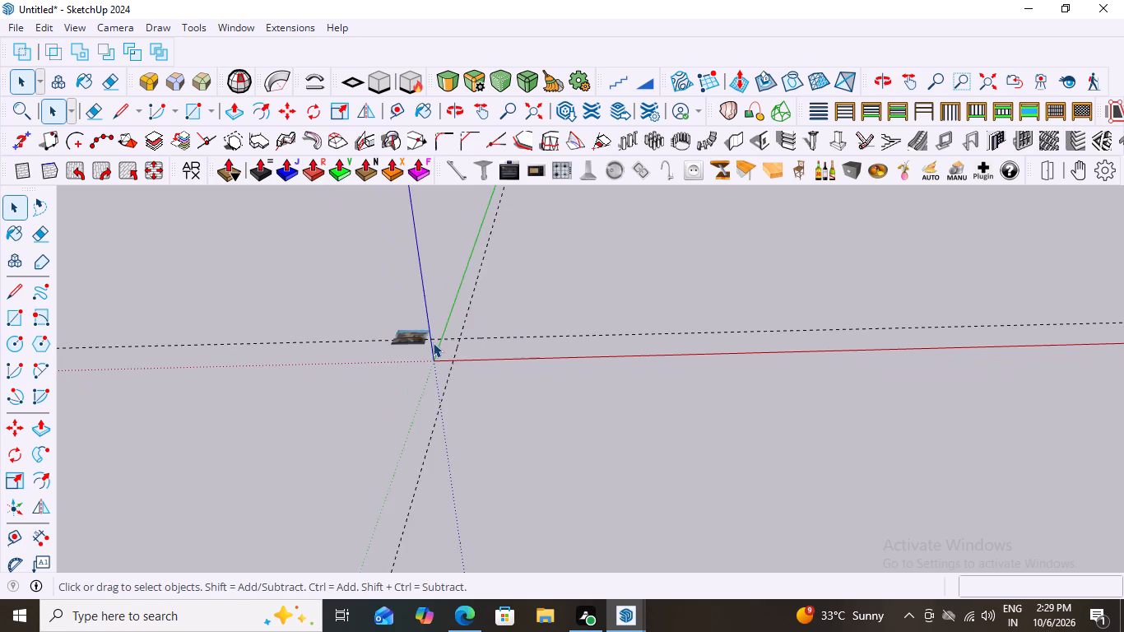
middle_drag(444, 343, 481, 337)
scroll(406, 345, up, 4)
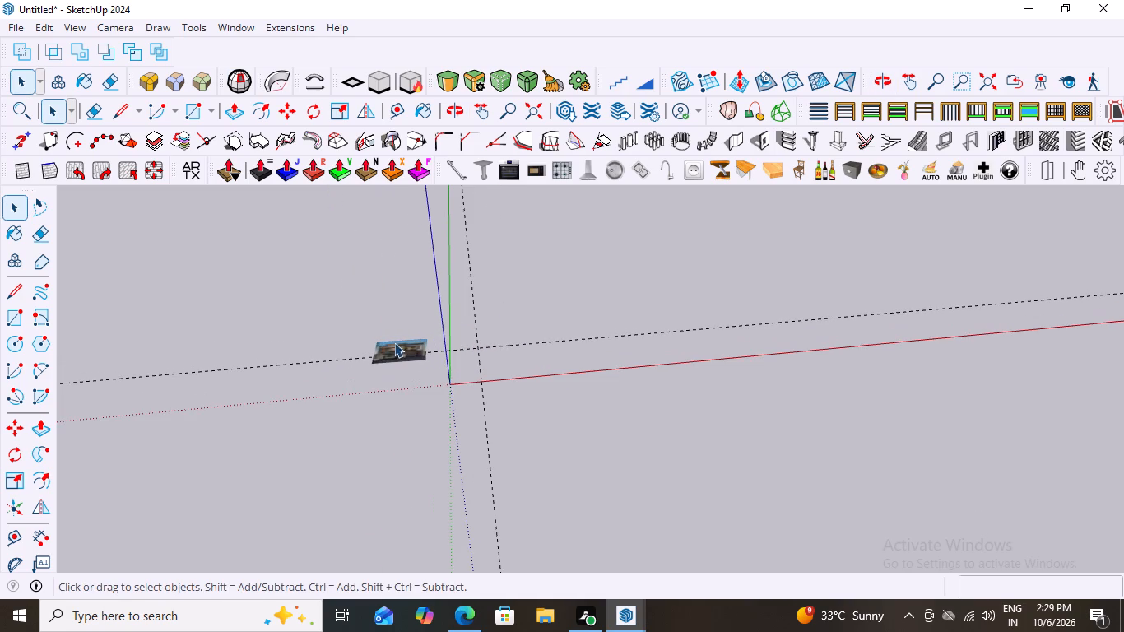
click(394, 349)
key(m)
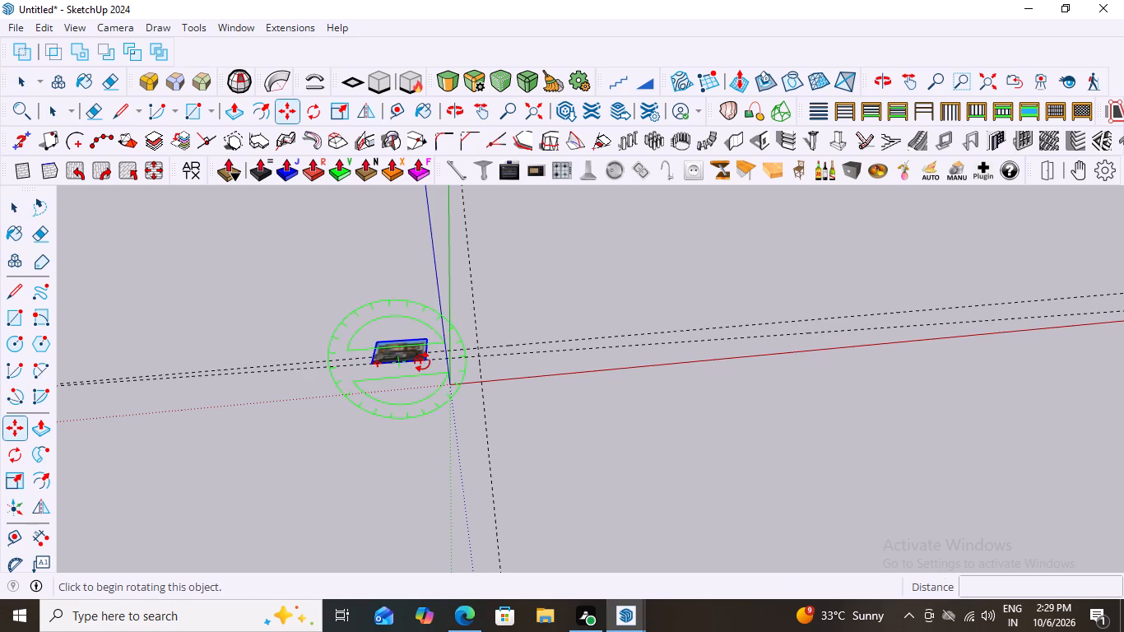
click(421, 362)
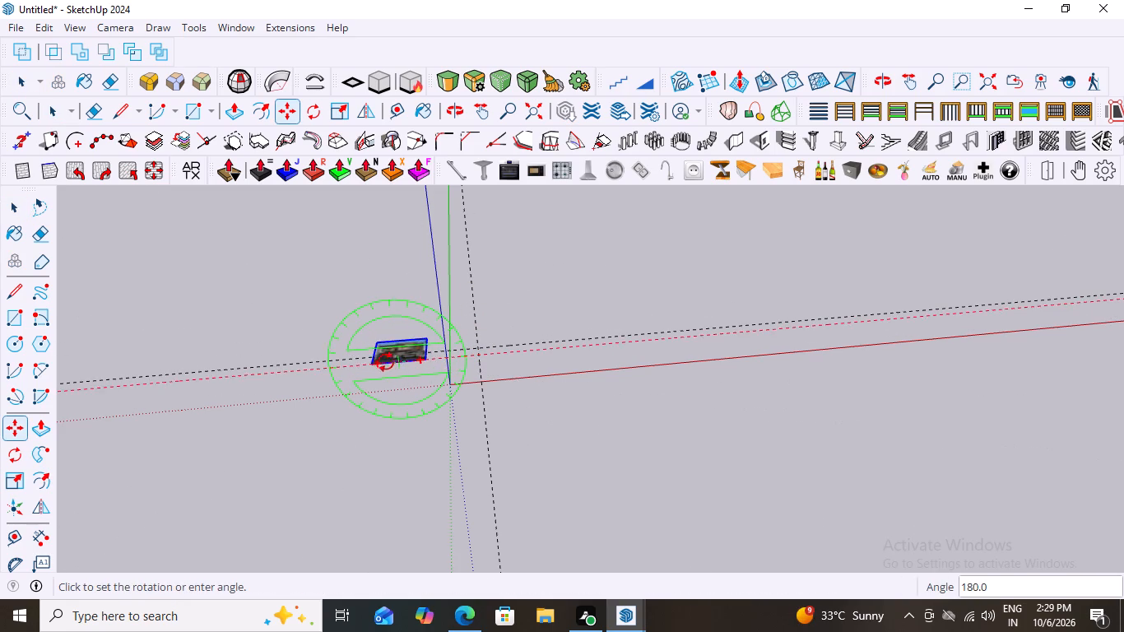
click(367, 365)
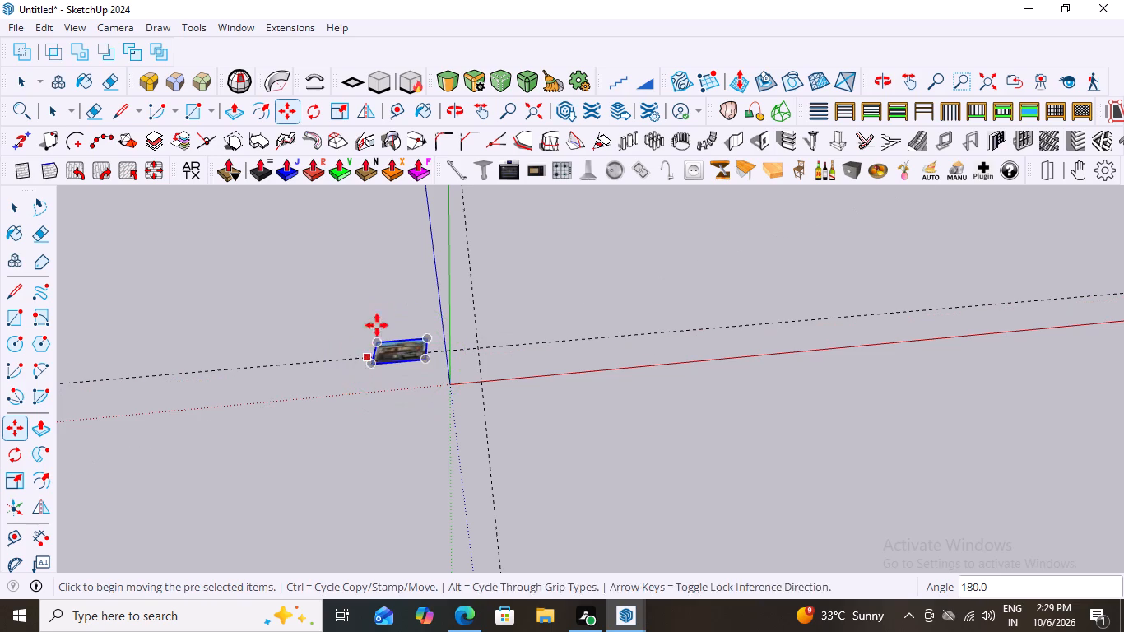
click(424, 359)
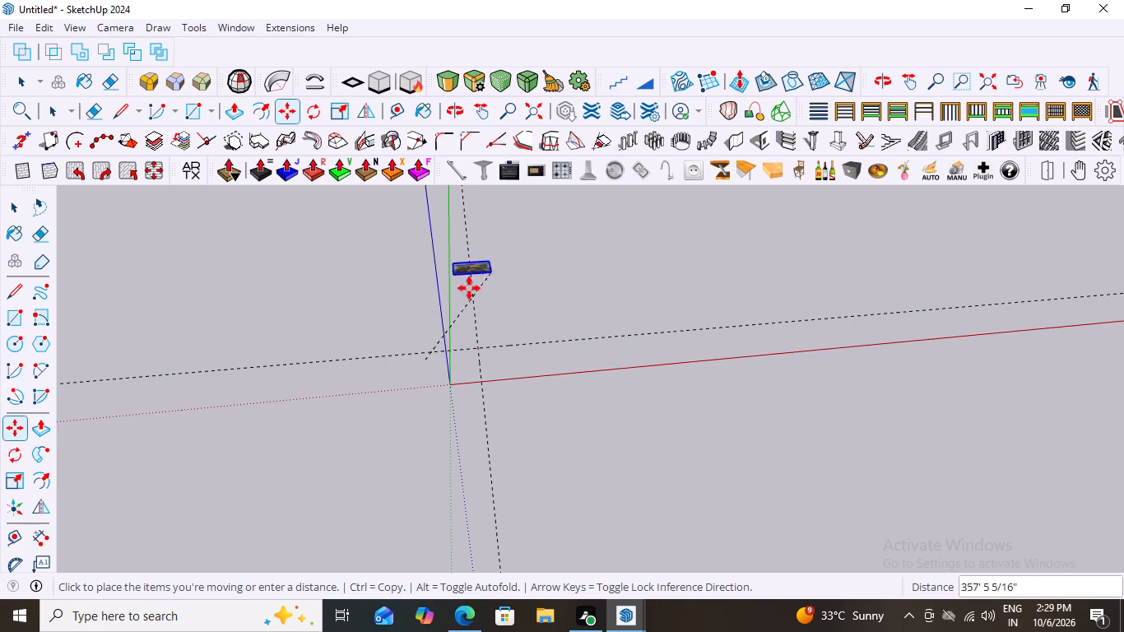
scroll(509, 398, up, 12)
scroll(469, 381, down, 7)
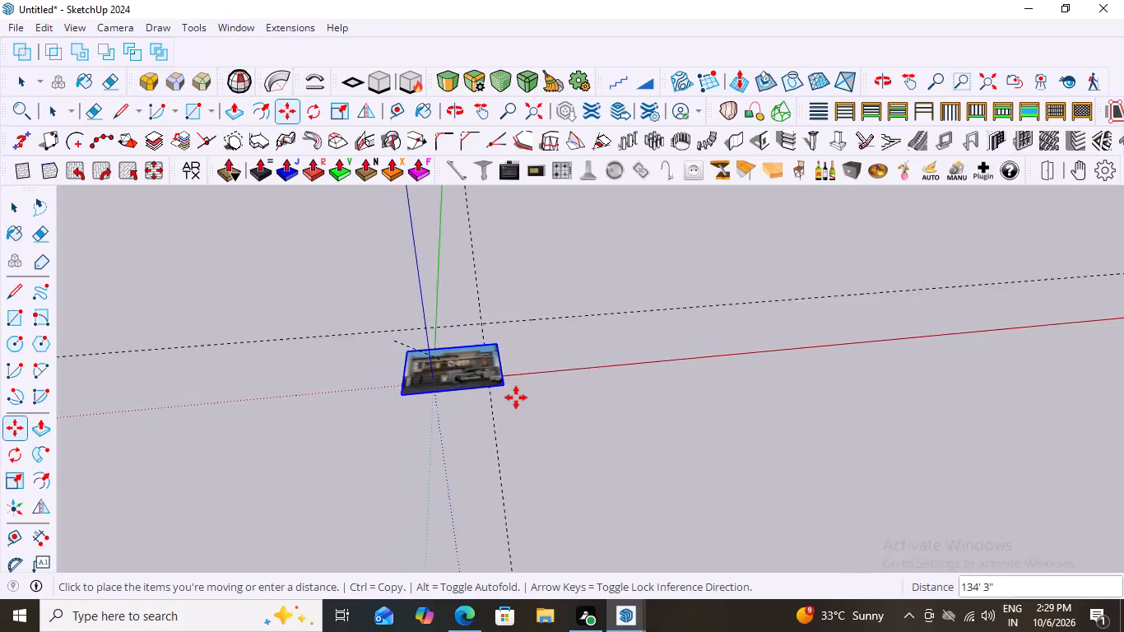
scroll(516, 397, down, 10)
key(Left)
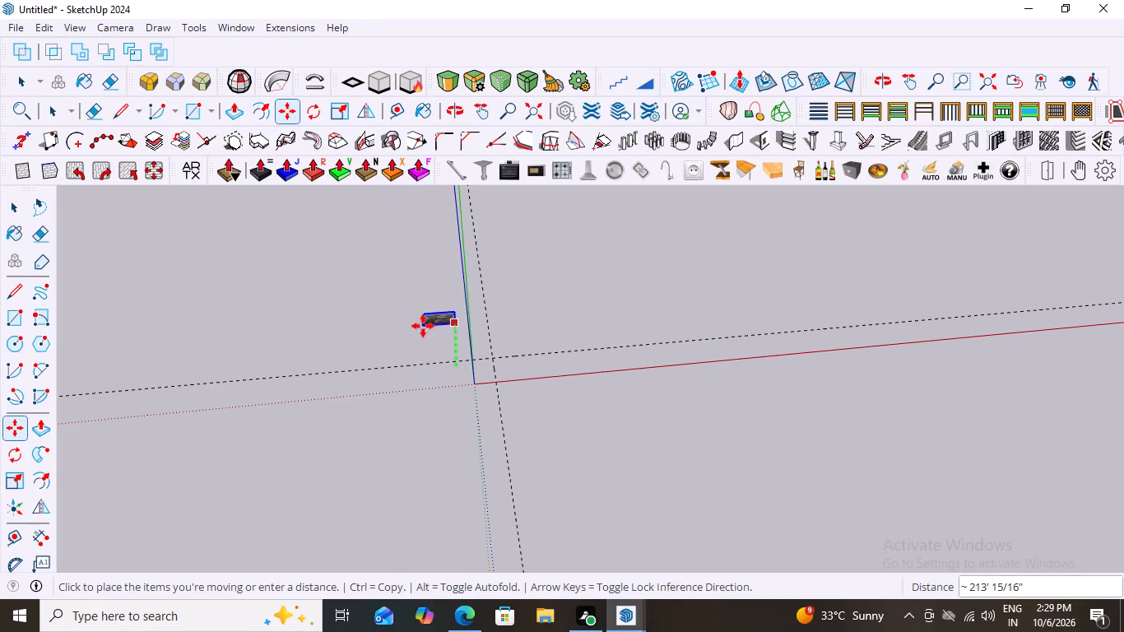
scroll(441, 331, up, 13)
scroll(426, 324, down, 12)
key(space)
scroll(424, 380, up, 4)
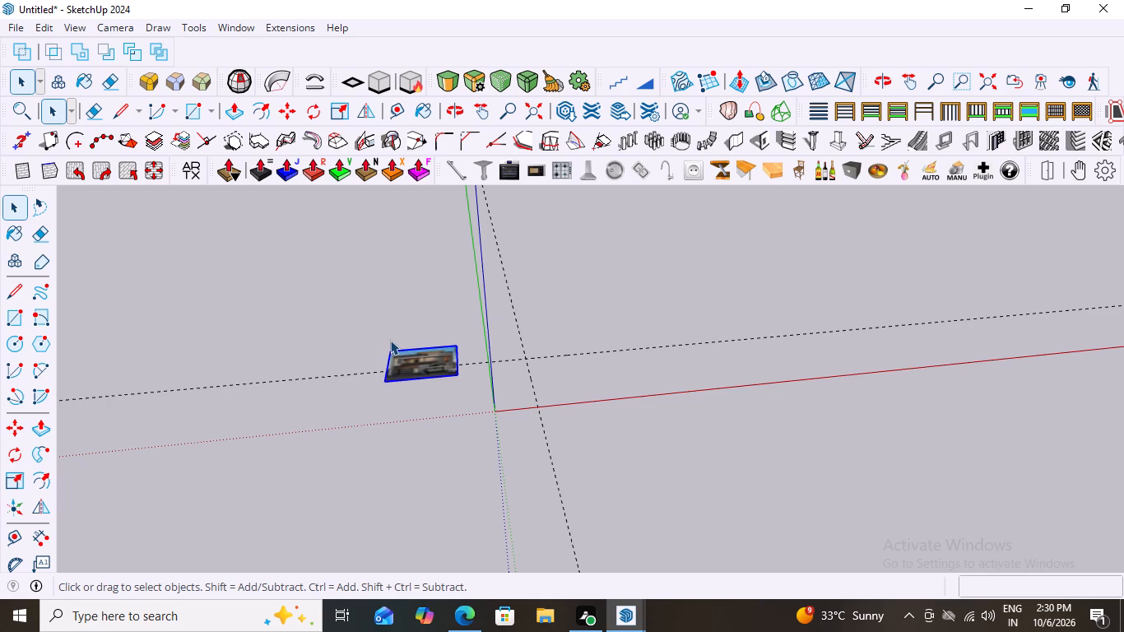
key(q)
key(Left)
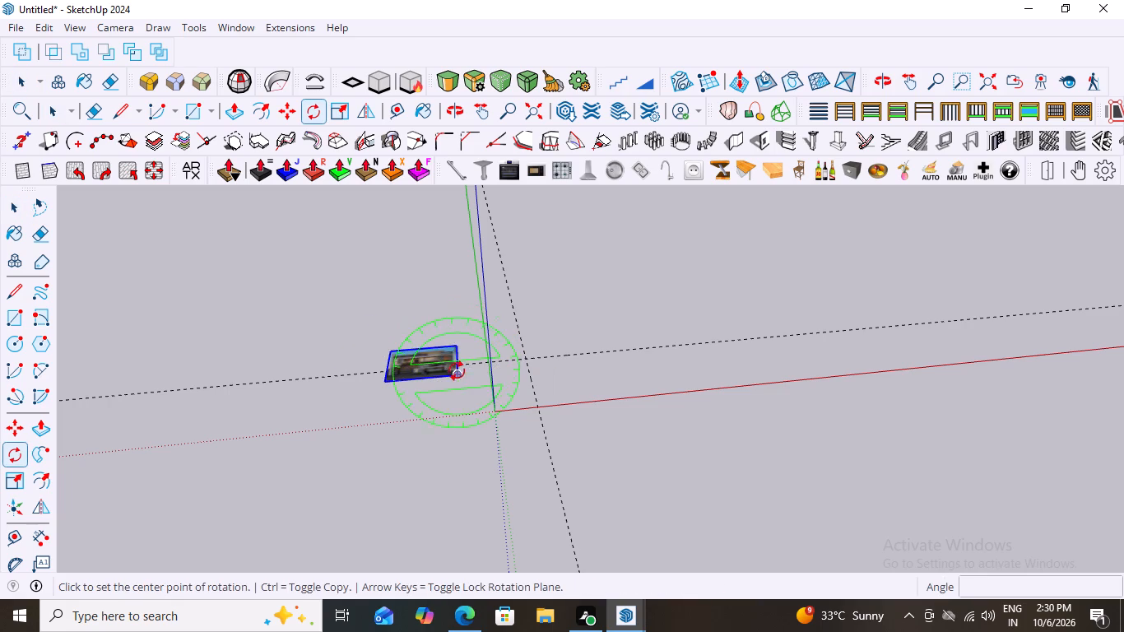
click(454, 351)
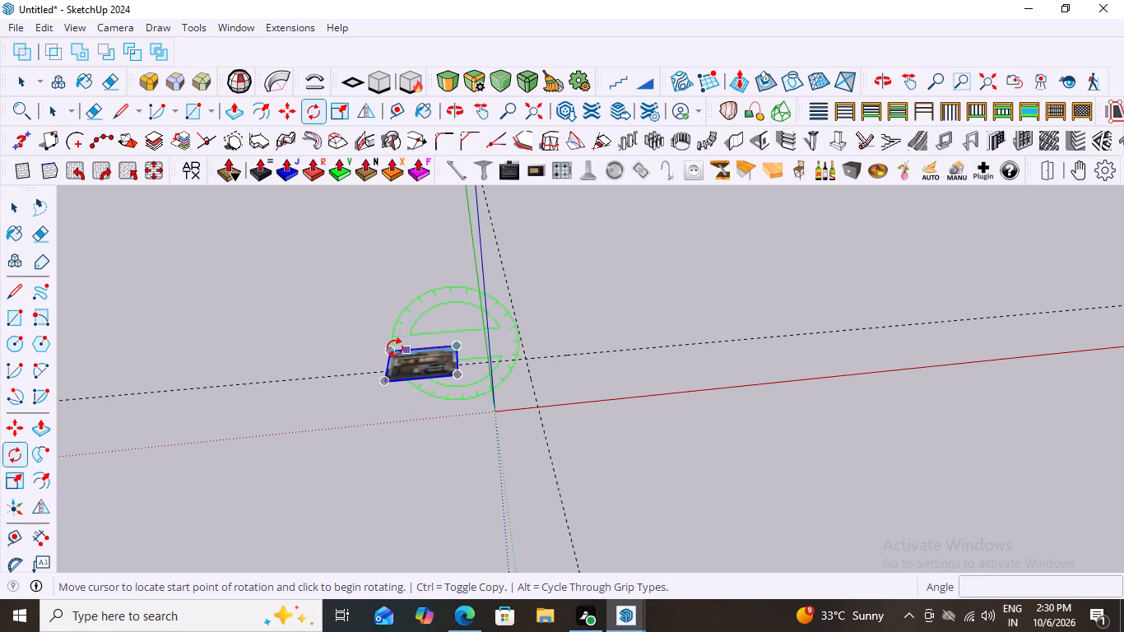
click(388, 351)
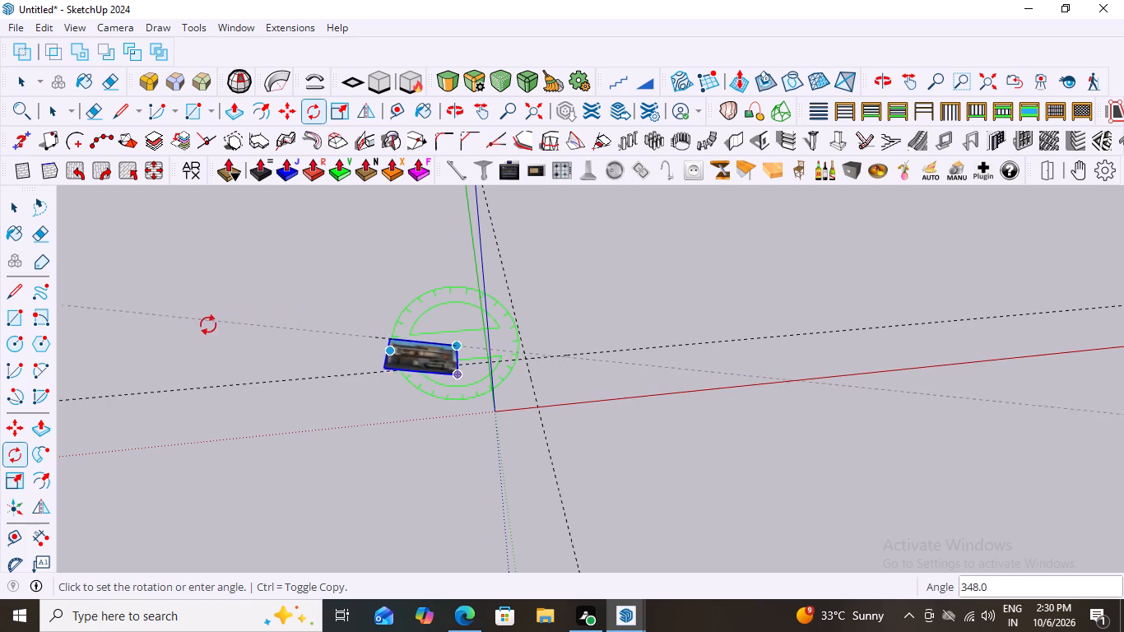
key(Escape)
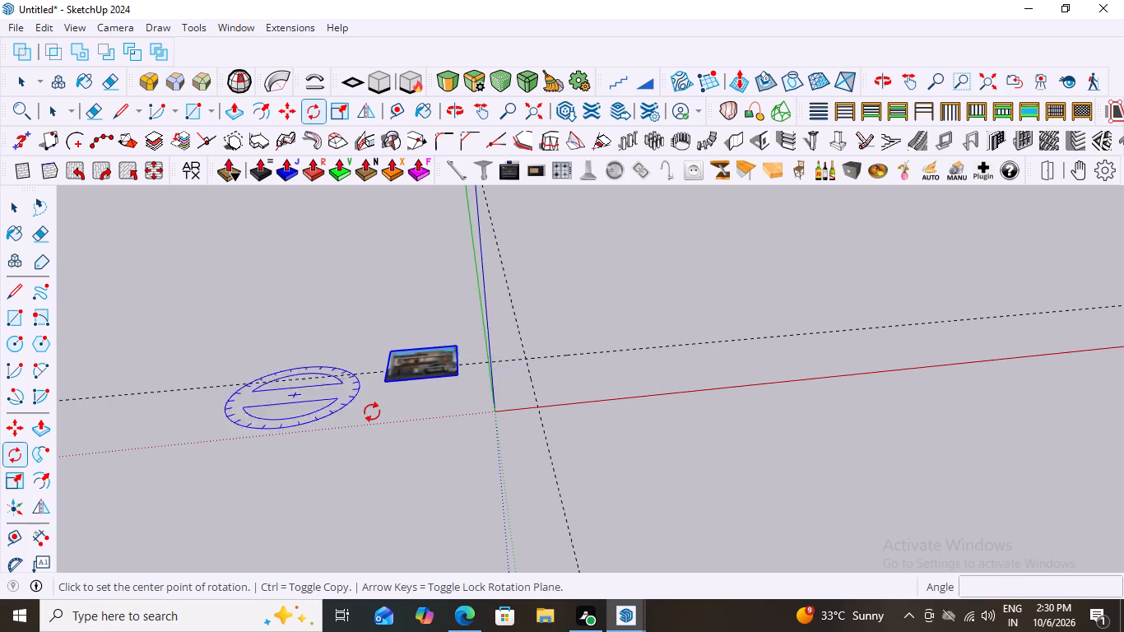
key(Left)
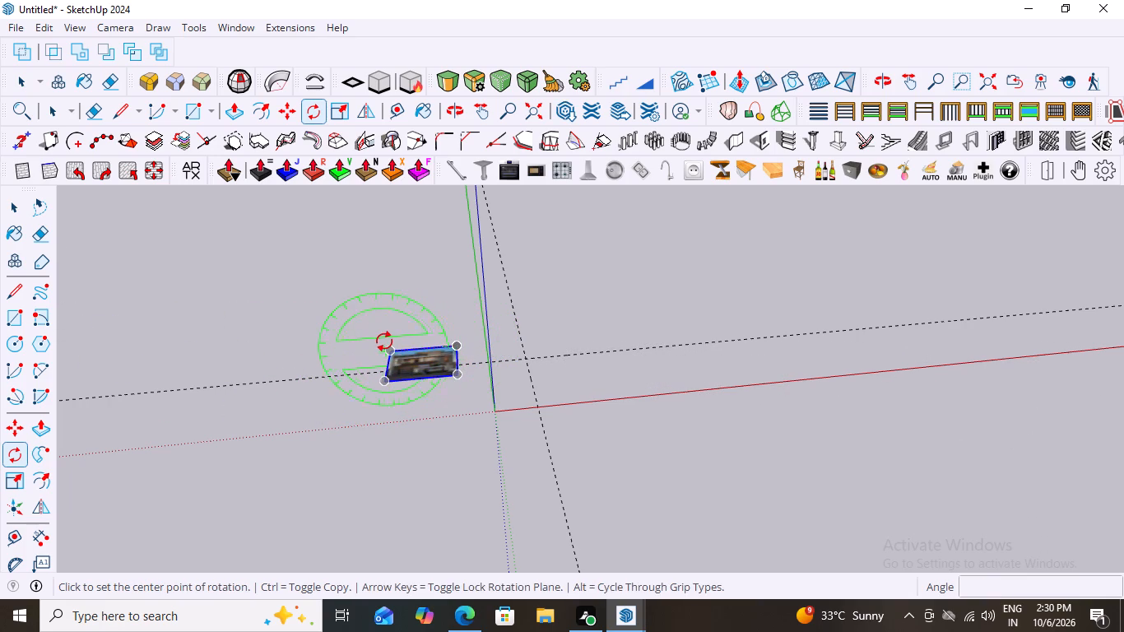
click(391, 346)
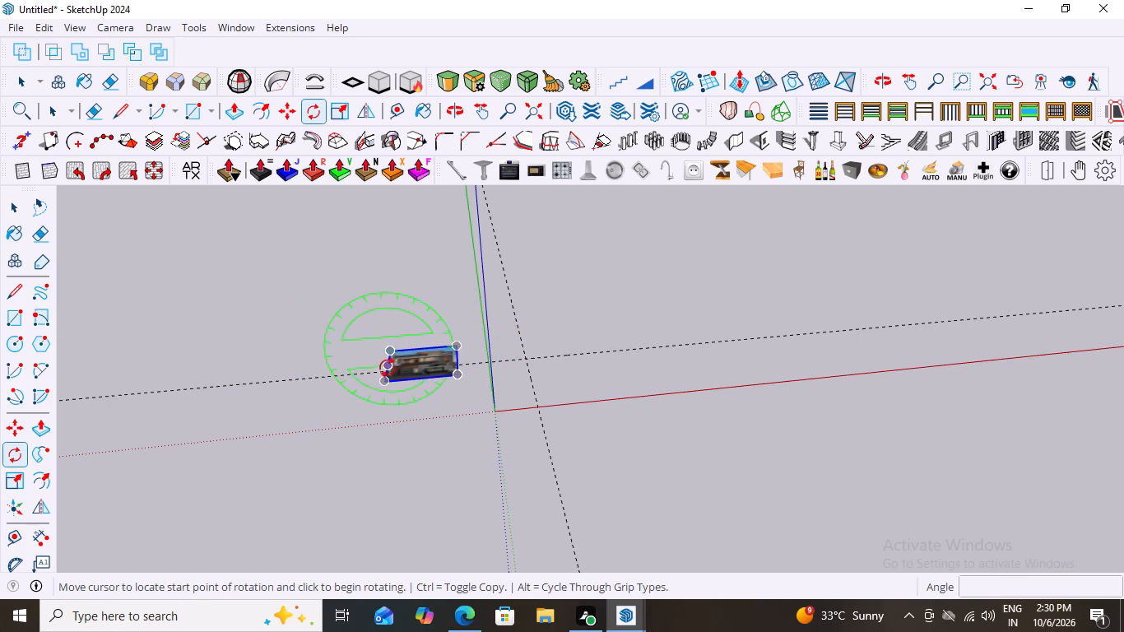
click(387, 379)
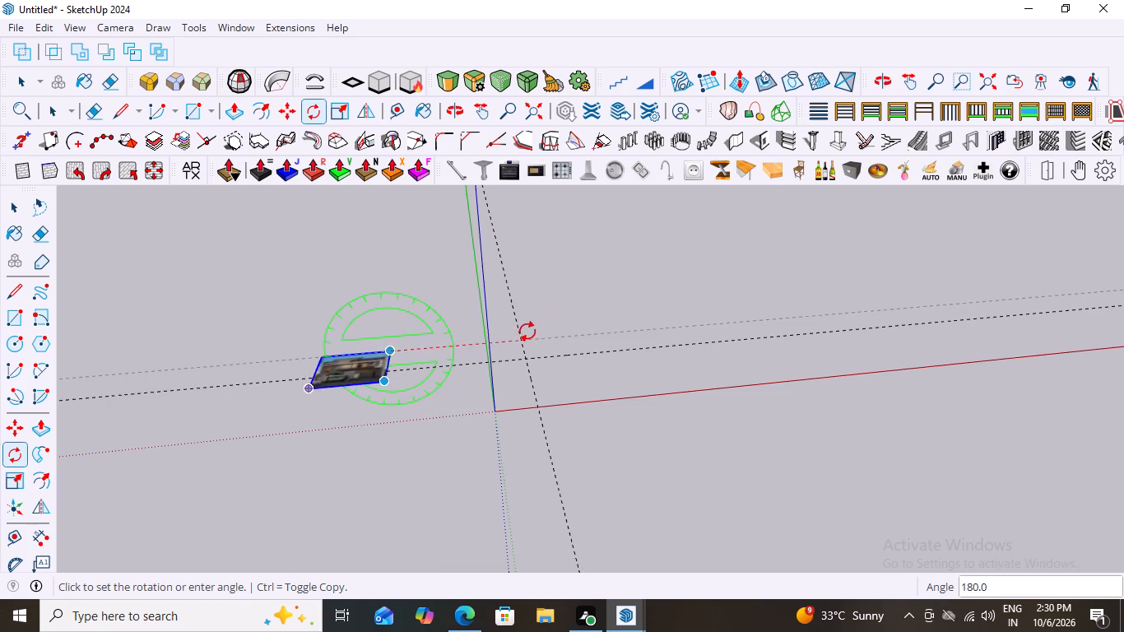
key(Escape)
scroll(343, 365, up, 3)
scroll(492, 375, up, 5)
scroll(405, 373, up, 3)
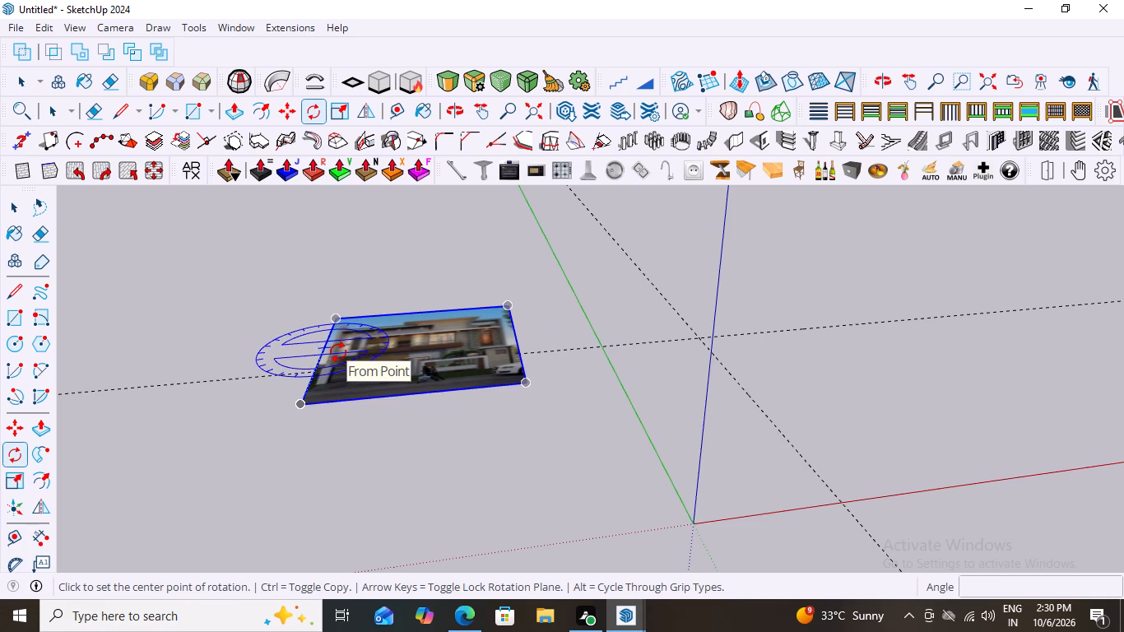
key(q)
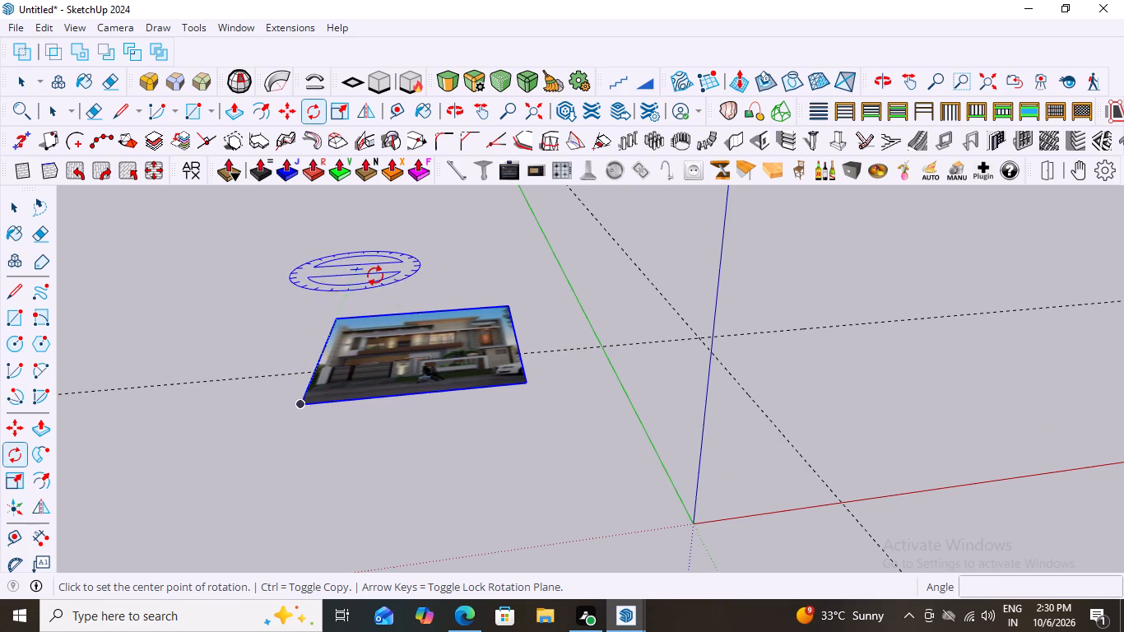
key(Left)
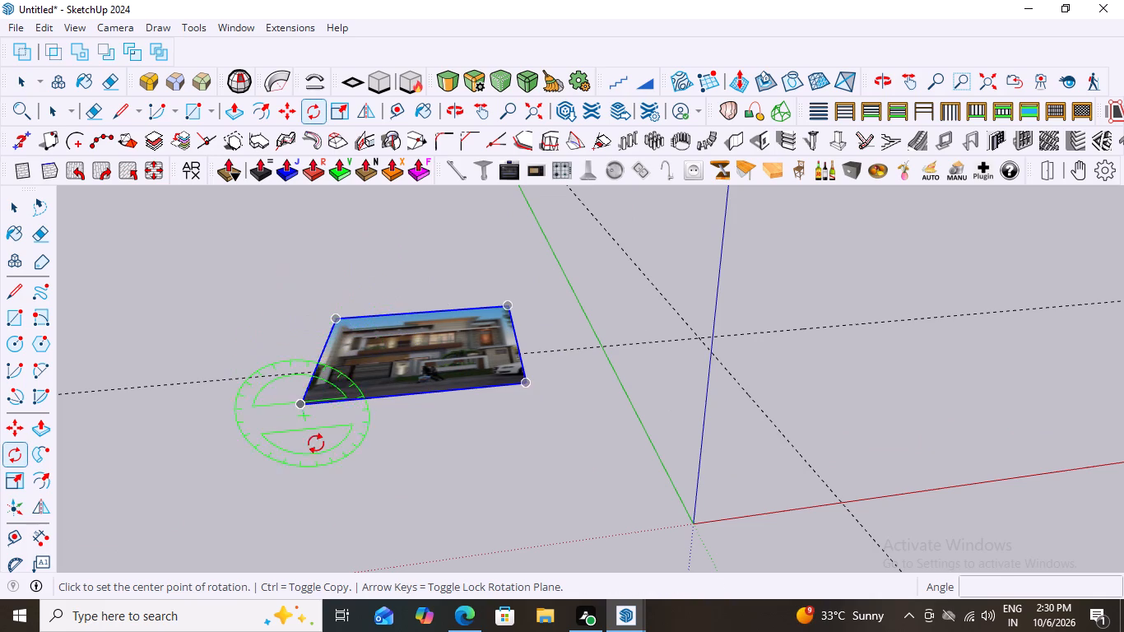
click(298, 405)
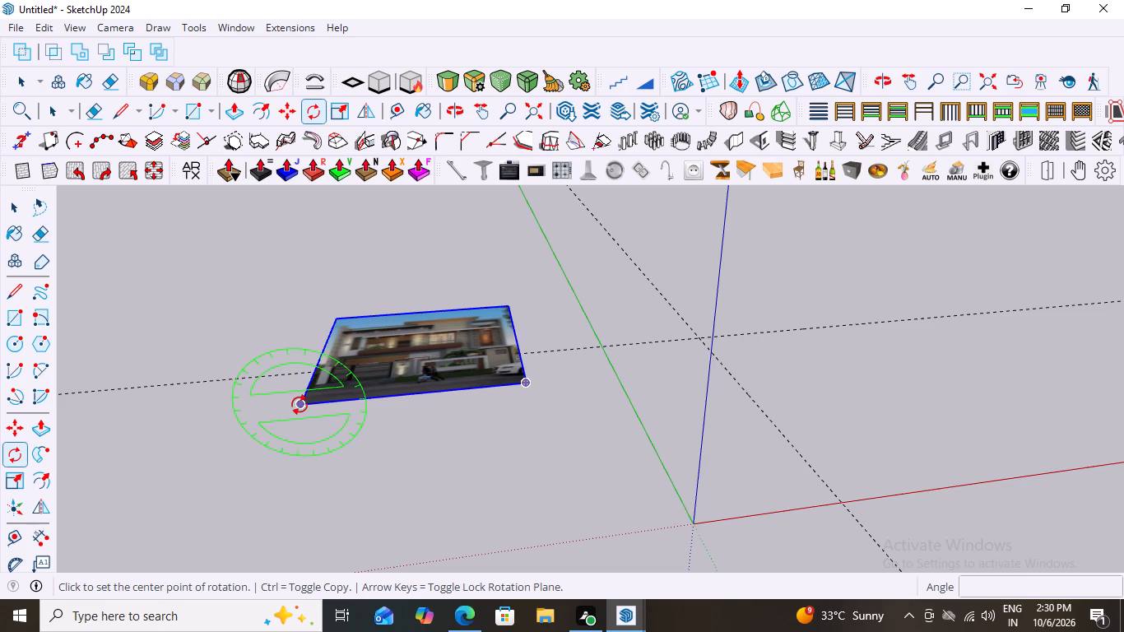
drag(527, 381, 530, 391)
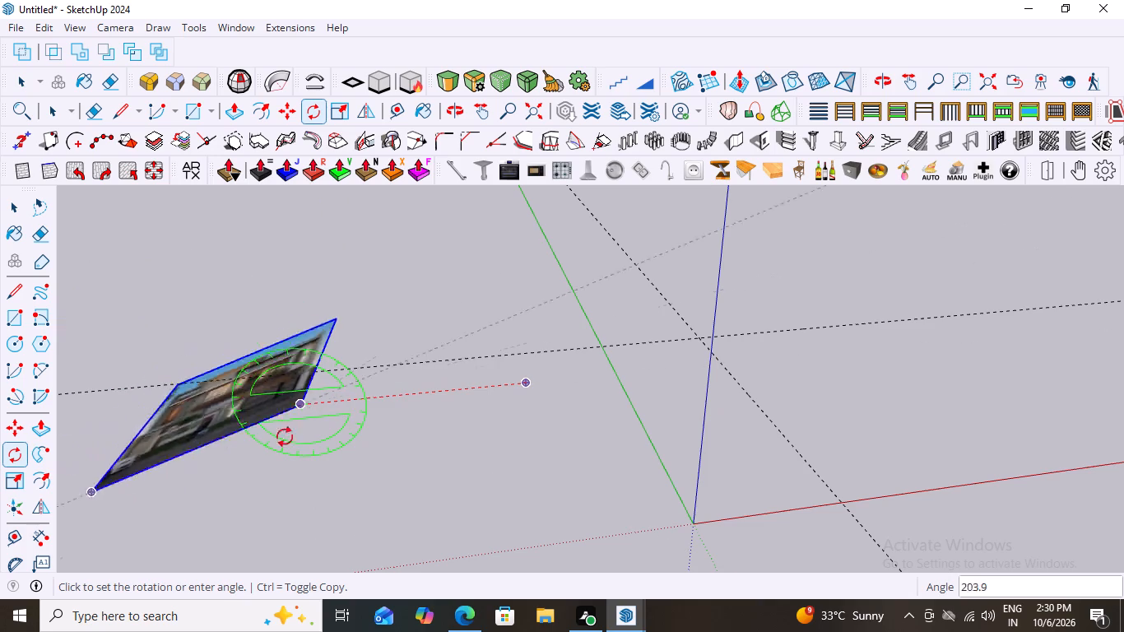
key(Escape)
Delete the house facade reference image lying flat on the ground.
scroll(188, 369, down, 8)
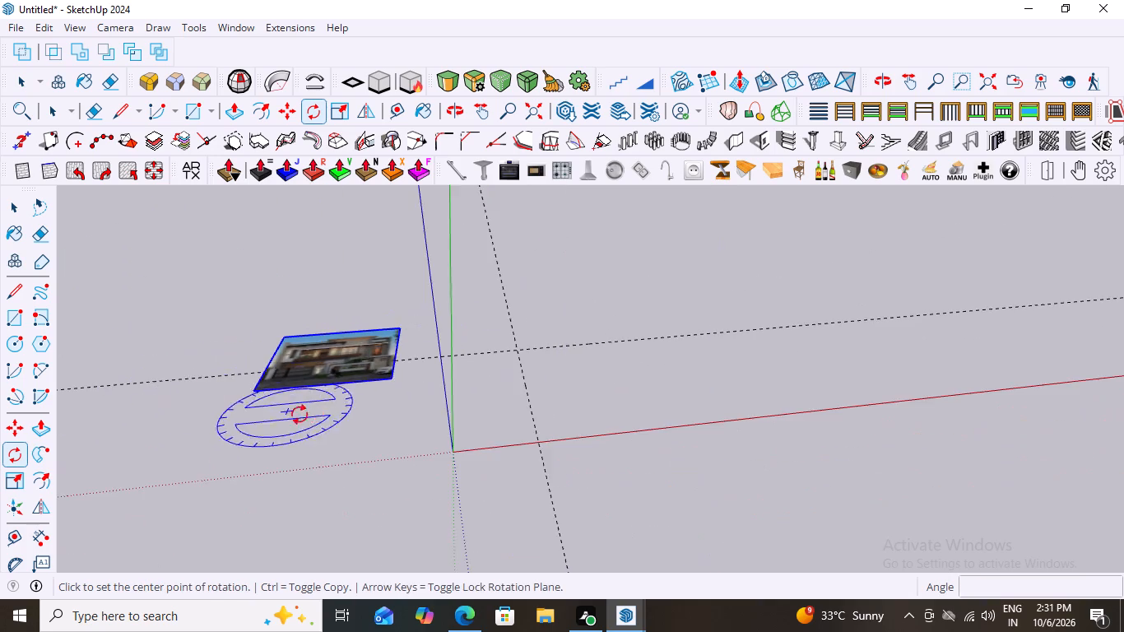
scroll(300, 415, down, 3)
scroll(357, 412, up, 4)
key(space)
click(340, 346)
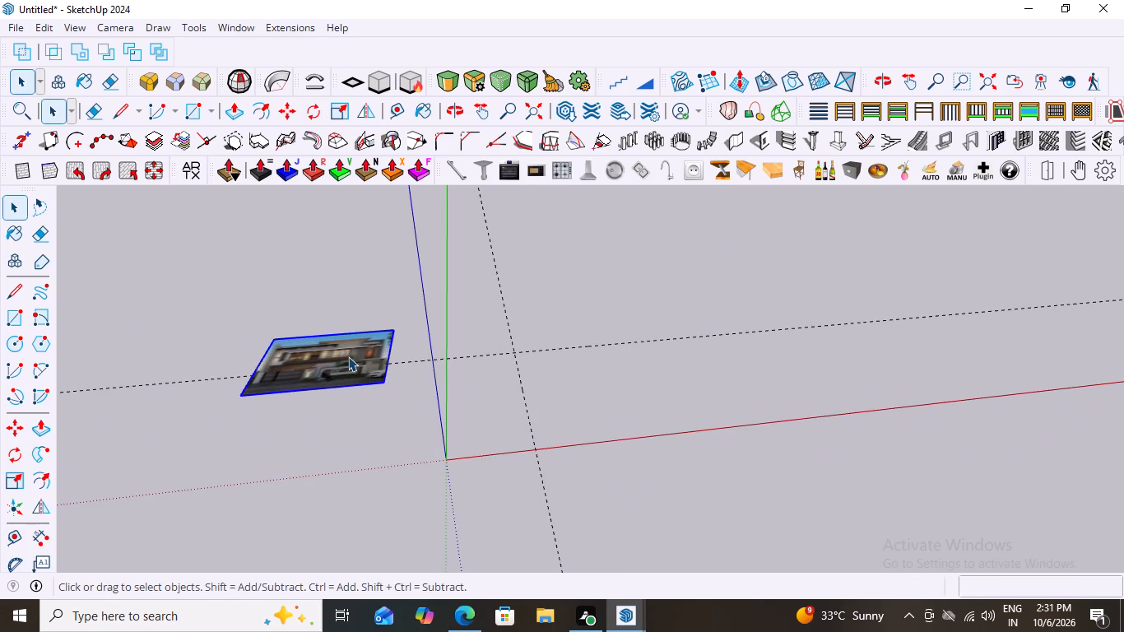
key(Delete)
Import the facade picture "WhatsApp Image 2026-10-06 at 1.01.14 PM" from the Downloads folder as an image.
scroll(215, 335, down, 15)
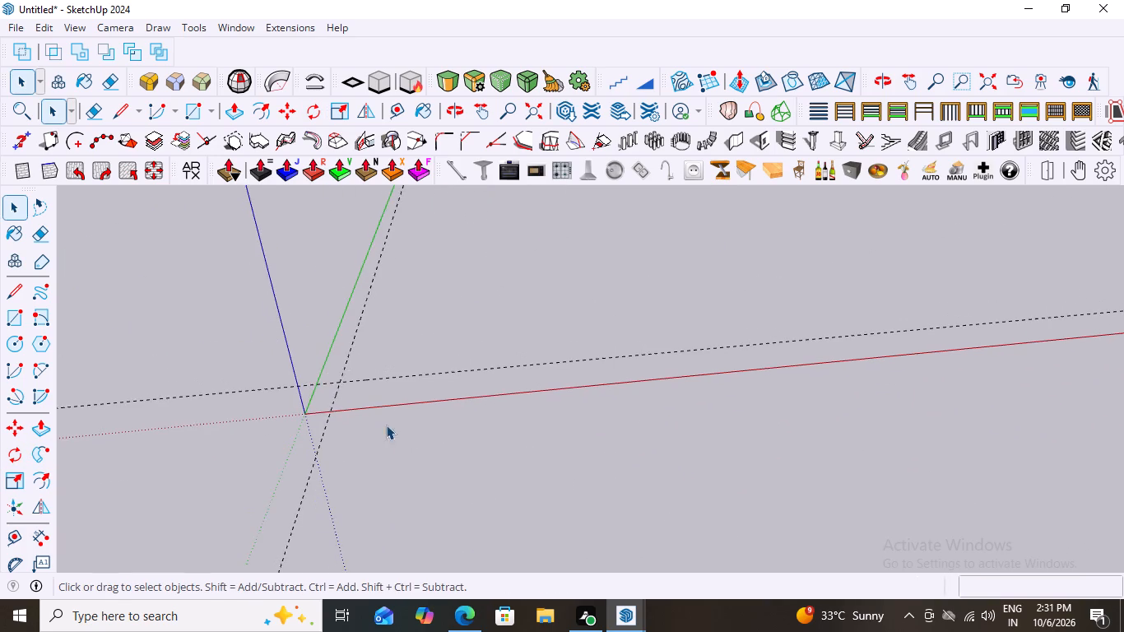
scroll(409, 409, down, 2)
middle_drag(397, 401, 439, 445)
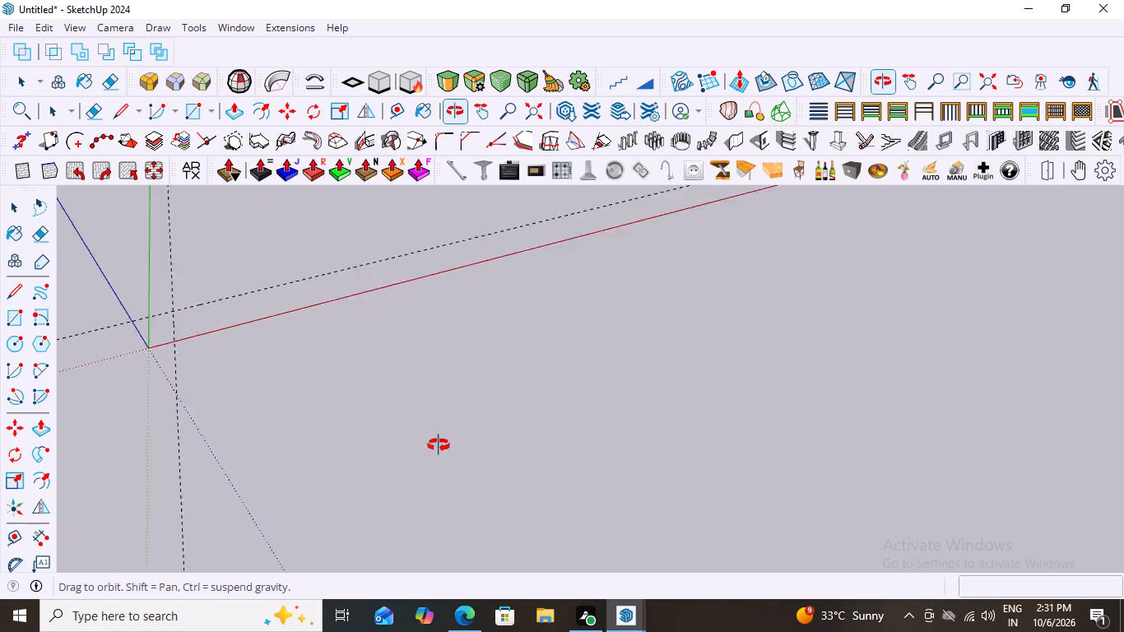
middle_drag(439, 445, 397, 385)
scroll(430, 264, up, 12)
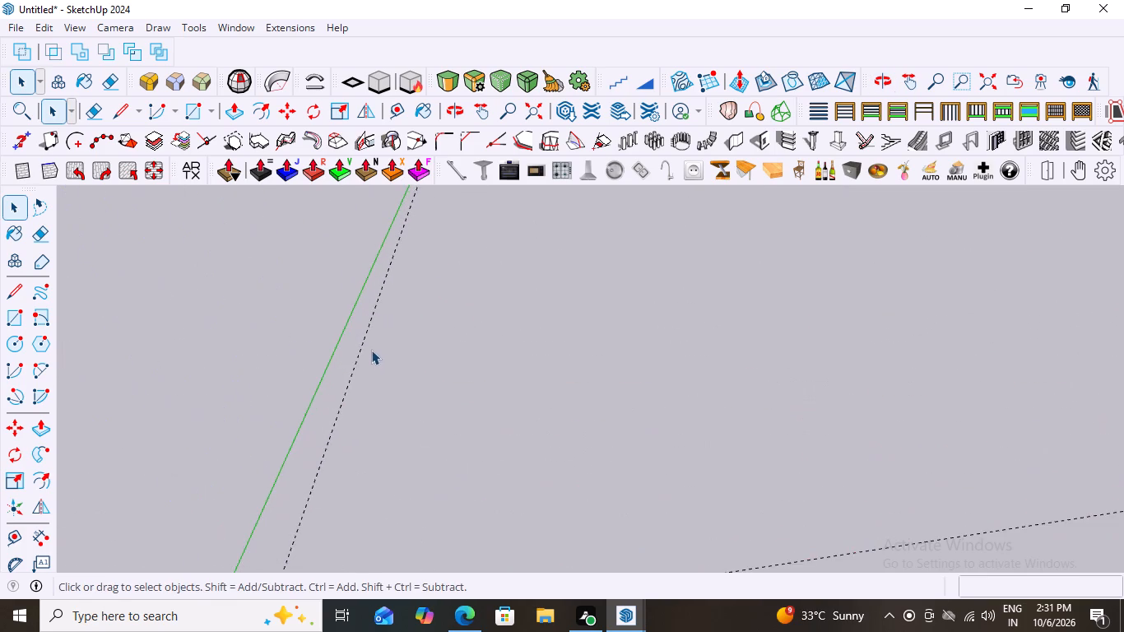
middle_drag(358, 337, 349, 283)
scroll(380, 290, down, 15)
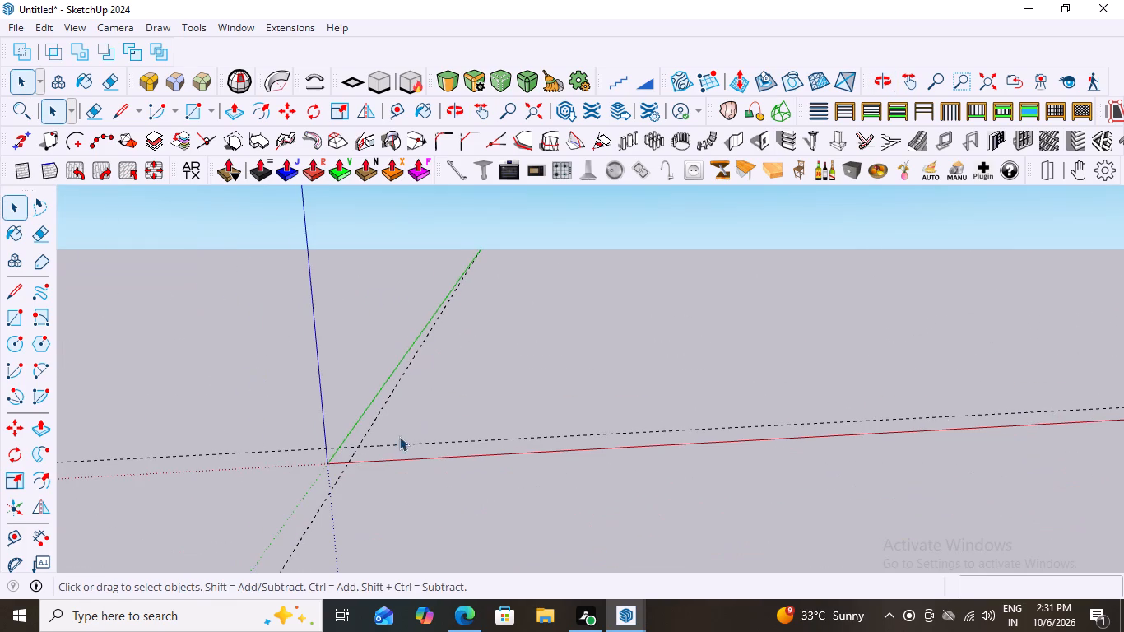
middle_drag(395, 402, 383, 391)
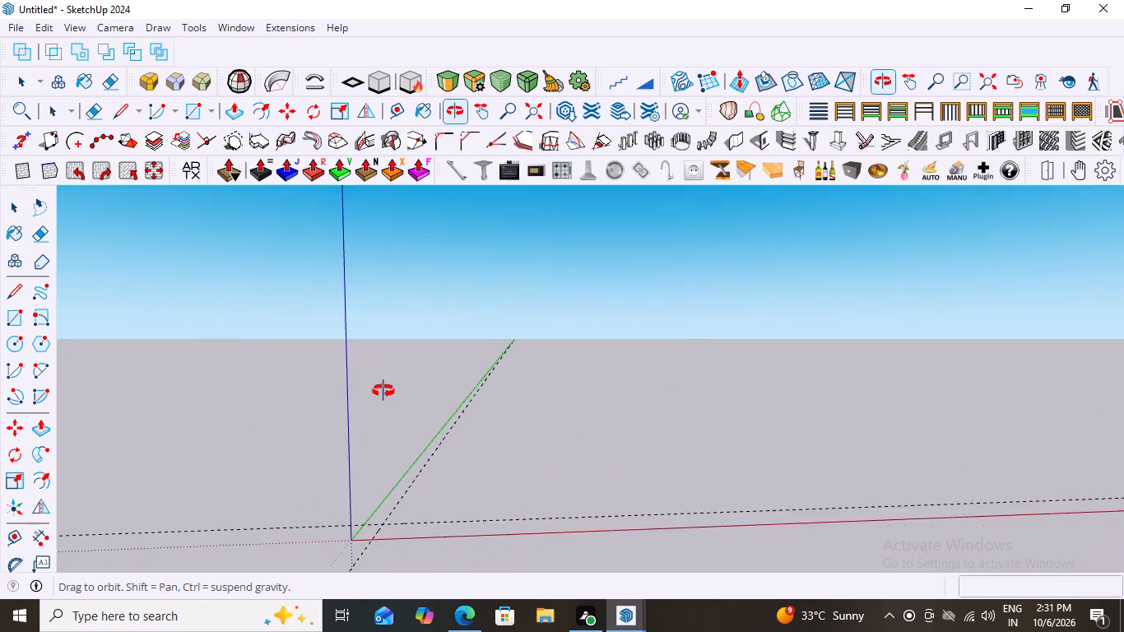
middle_drag(383, 391, 383, 394)
click(16, 21)
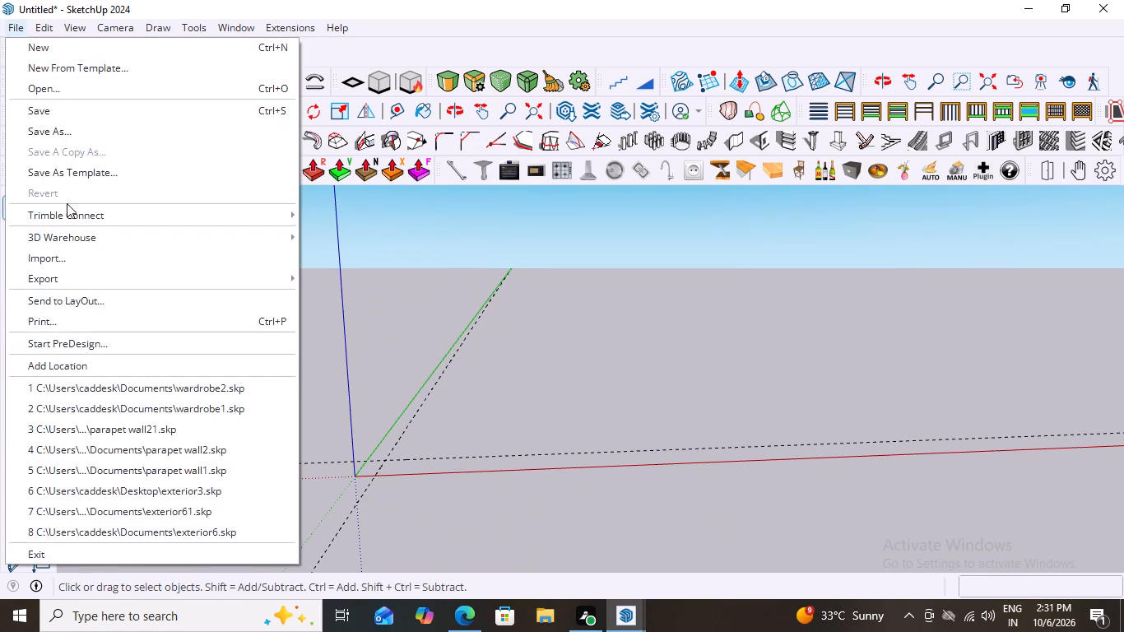
click(73, 258)
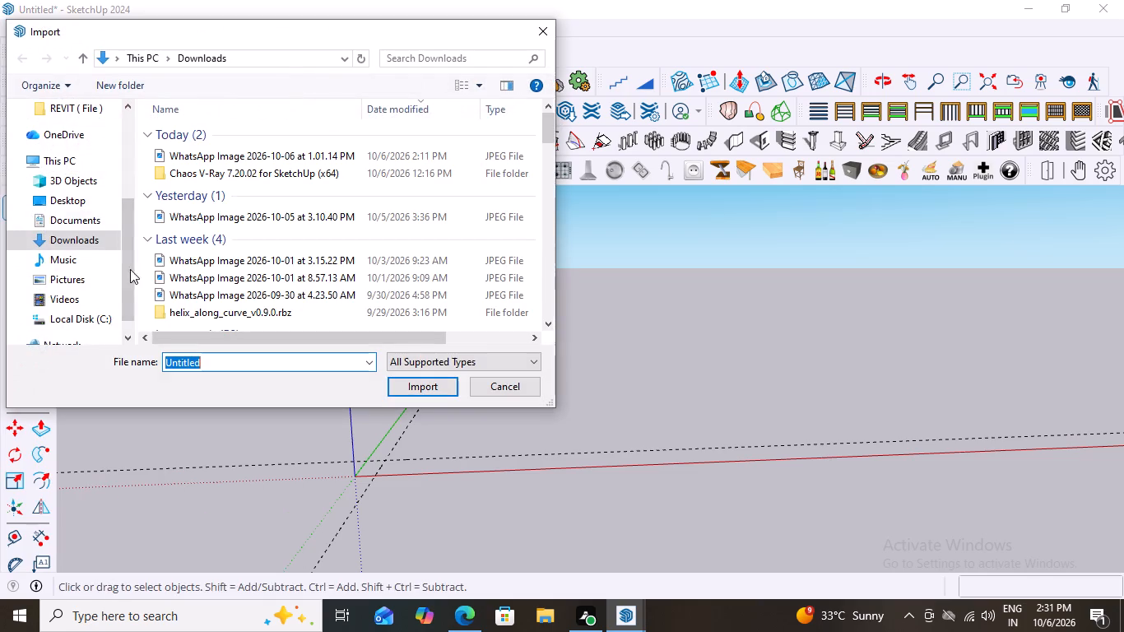
click(218, 156)
click(418, 442)
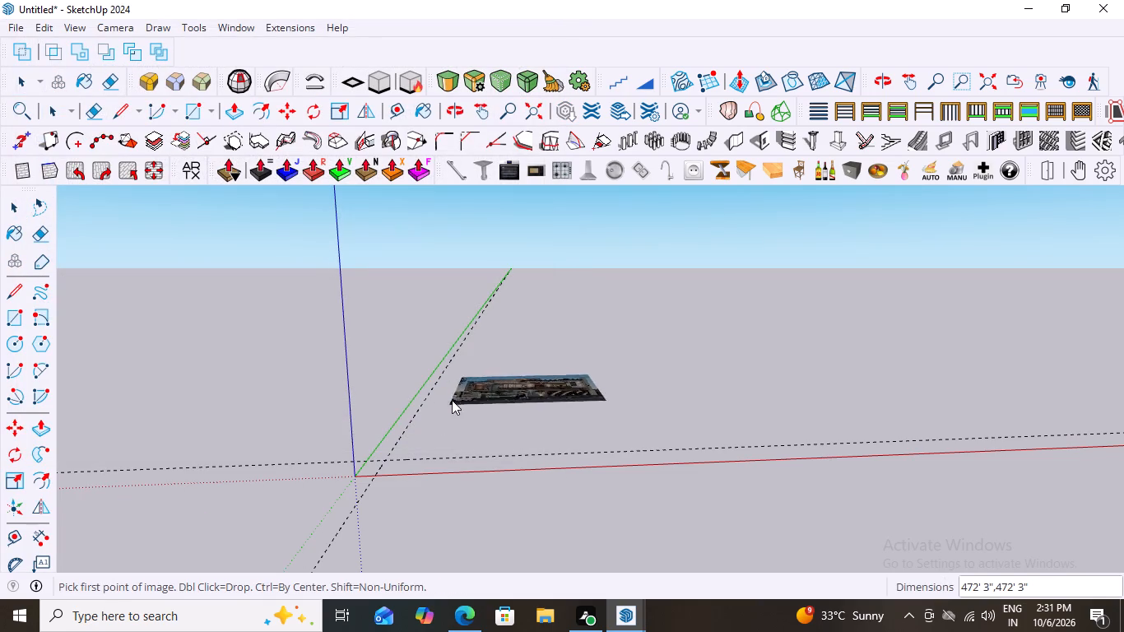
Place the imported facade image standing upright, locked perpendicular to the green axis, beside the blue axis, and deselect it.
scroll(471, 413, up, 7)
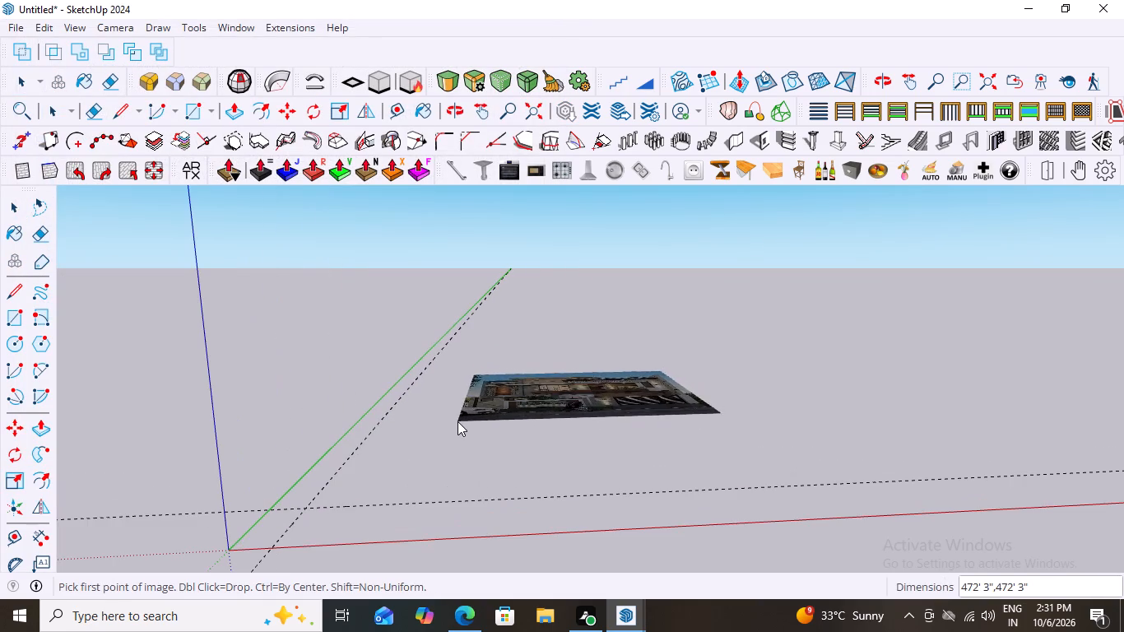
key(Left)
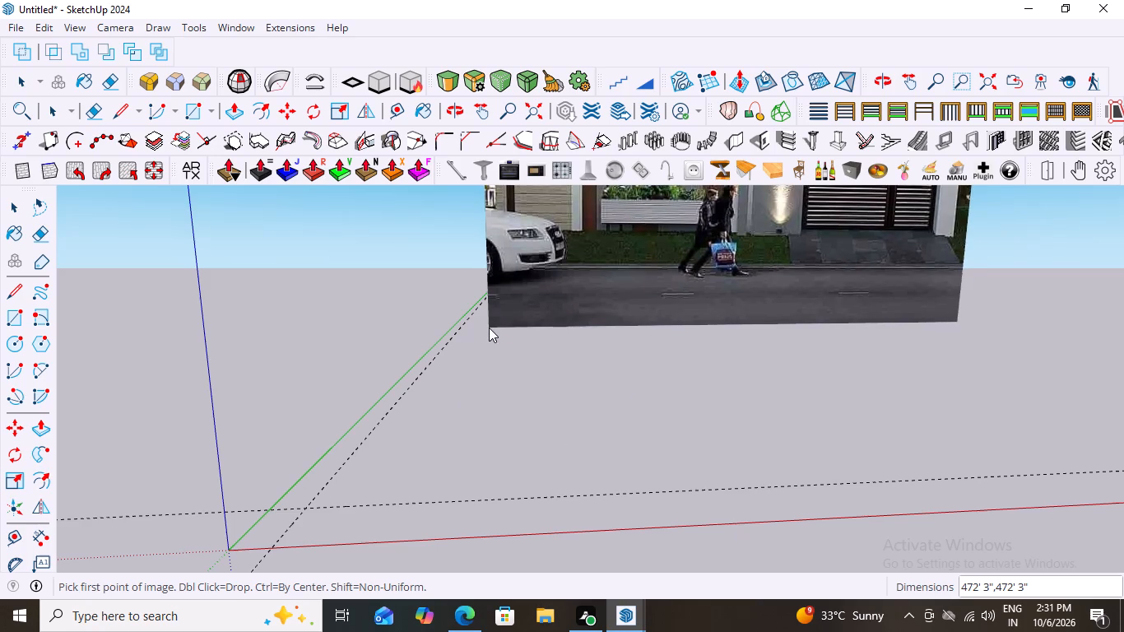
scroll(302, 351, down, 3)
scroll(385, 355, down, 3)
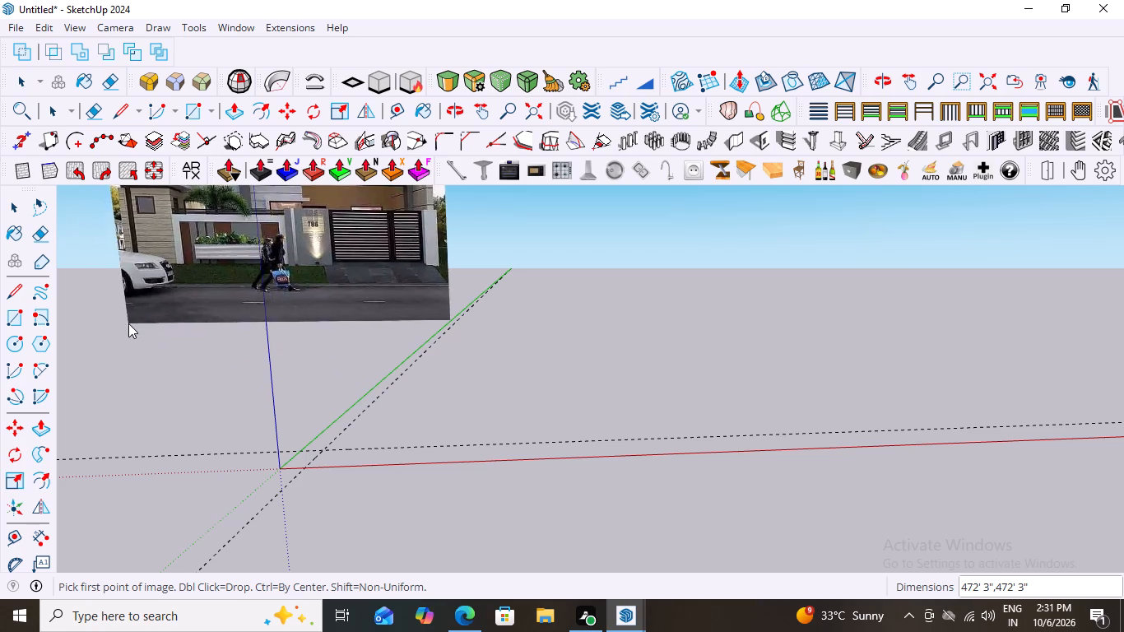
click(132, 332)
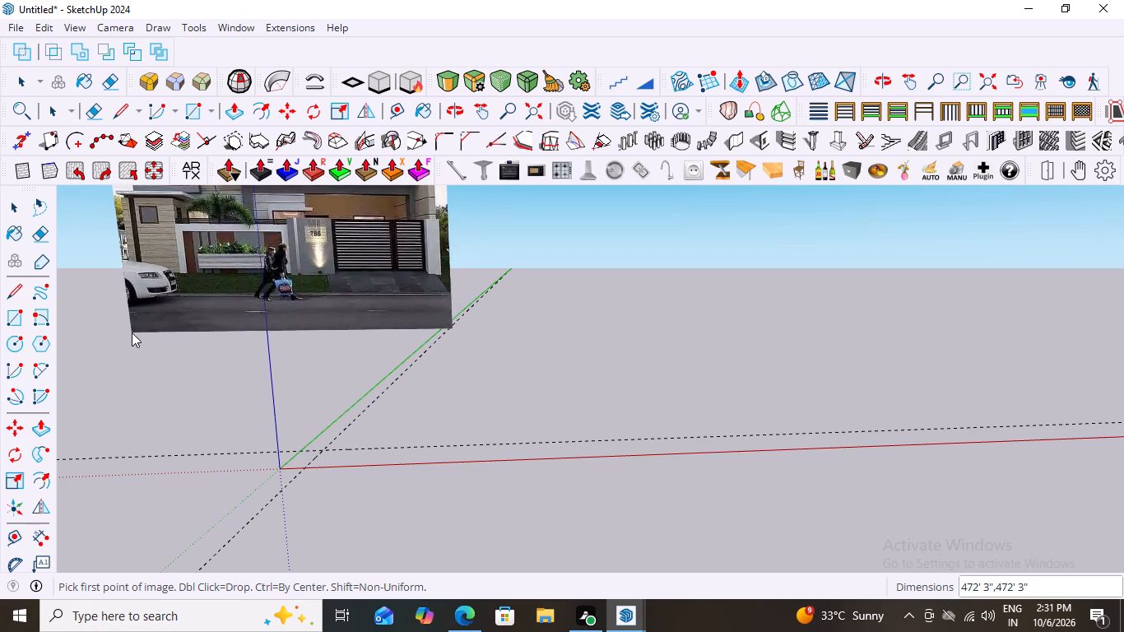
scroll(428, 360, down, 3)
scroll(428, 367, down, 19)
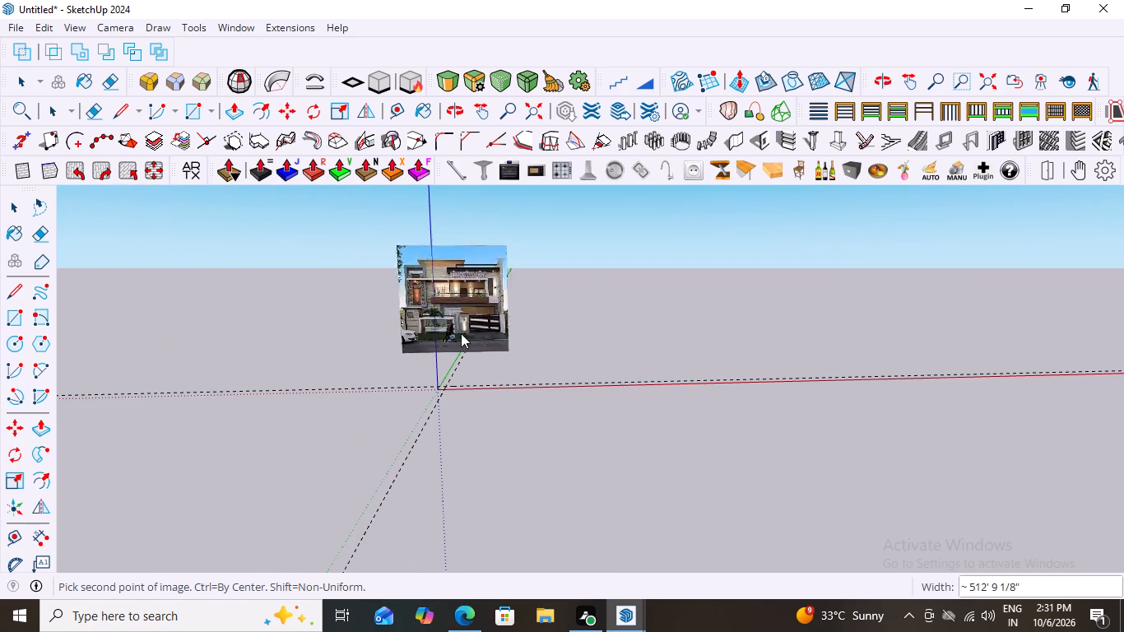
scroll(428, 326, up, 3)
click(428, 326)
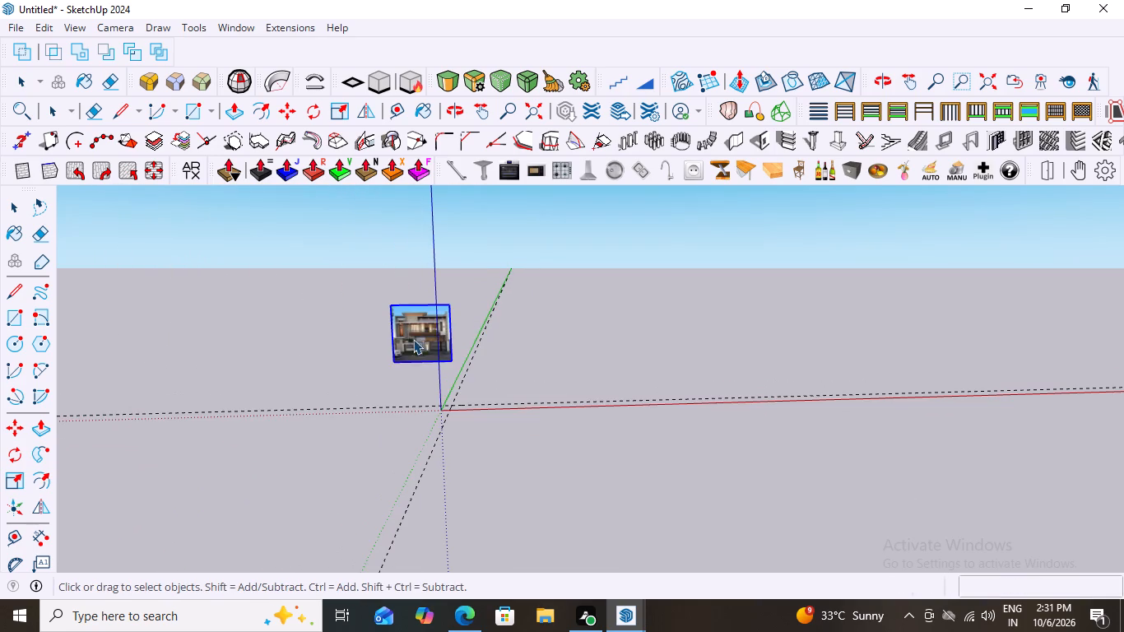
scroll(441, 352, up, 8)
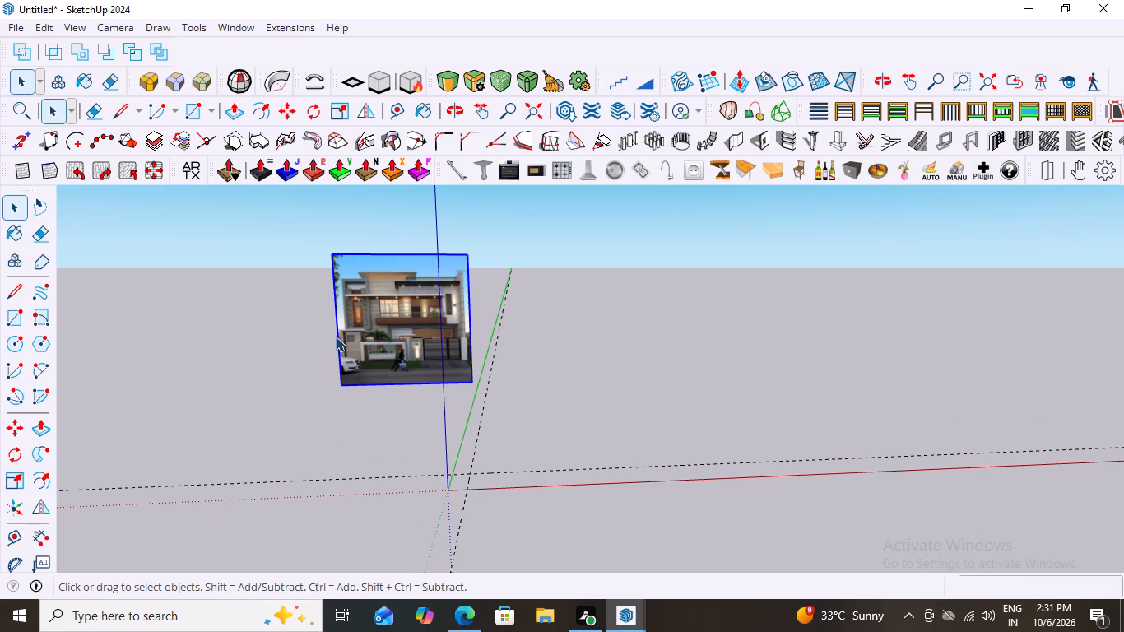
key(space)
click(325, 328)
Move the facade image about 222' down along the blue axis, using the guide beside the red axis as the height reference.
scroll(292, 342, down, 7)
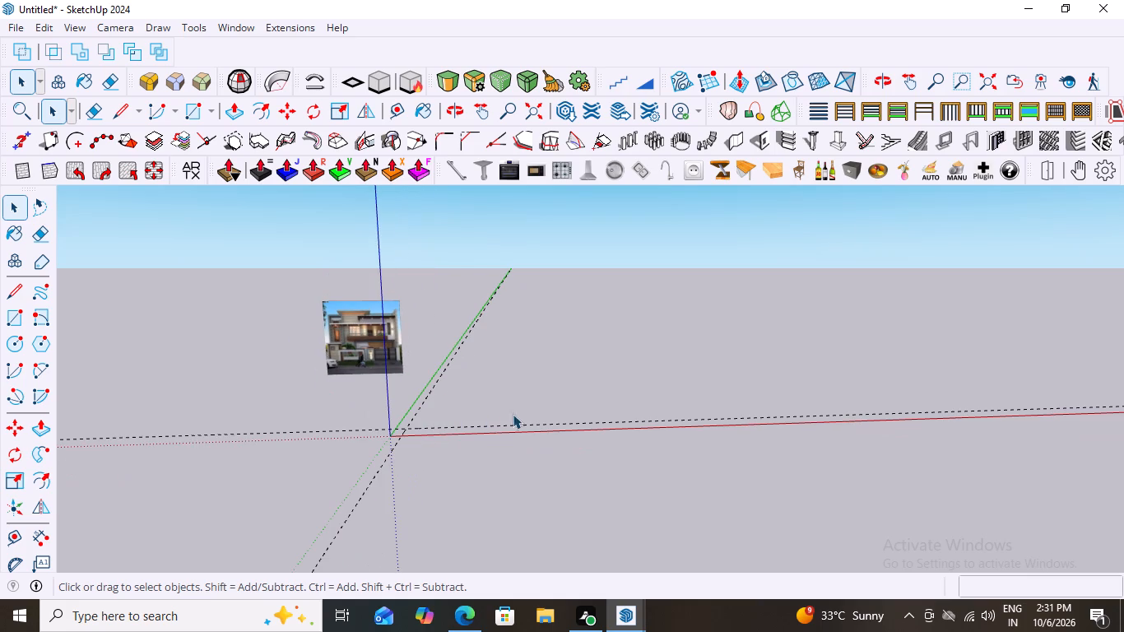
scroll(552, 442, down, 1)
scroll(409, 381, down, 5)
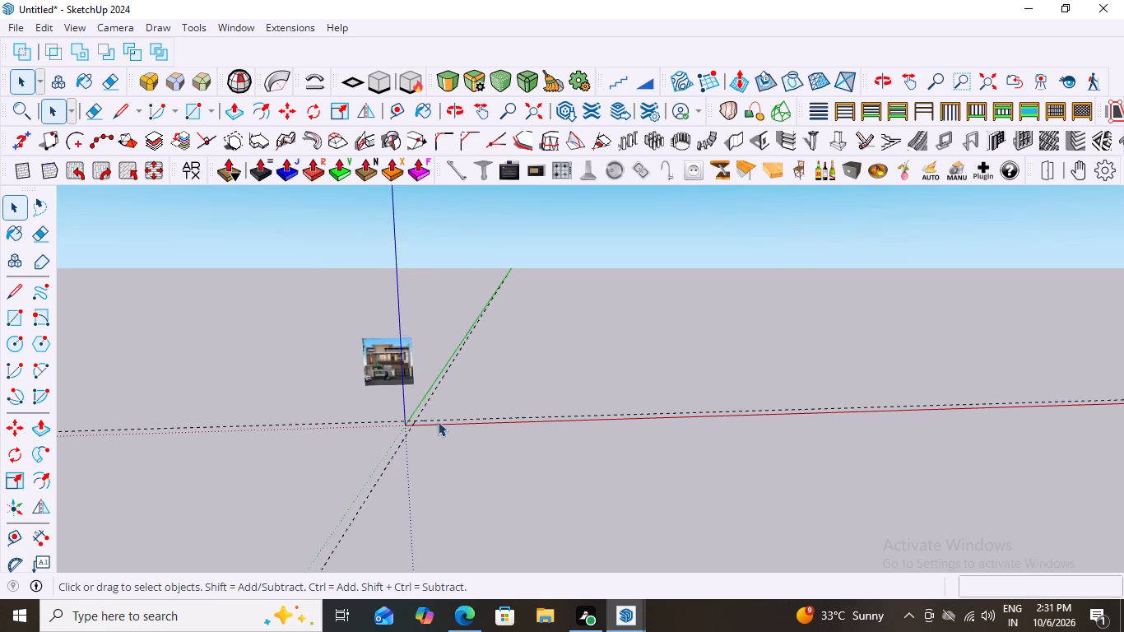
middle_drag(484, 415, 512, 402)
scroll(406, 413, up, 14)
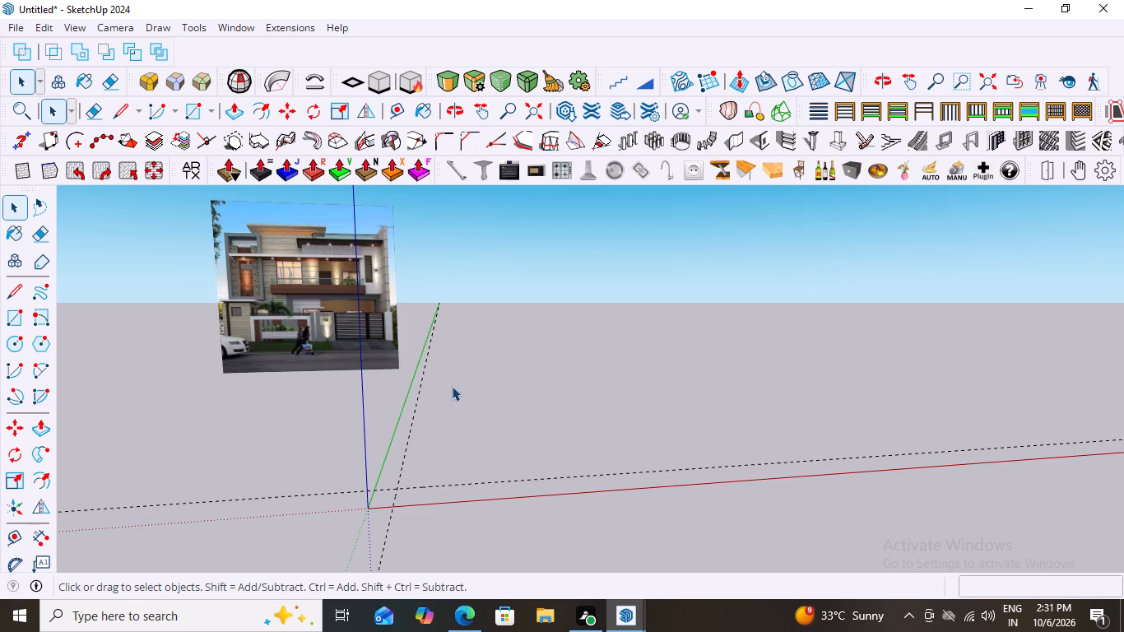
click(300, 308)
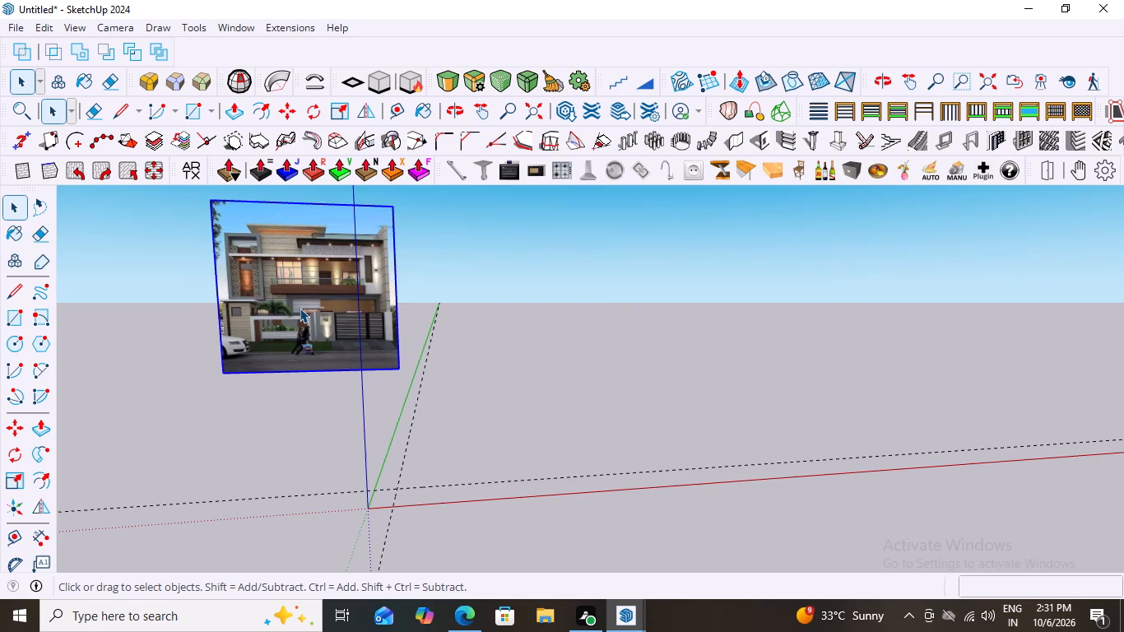
key(m)
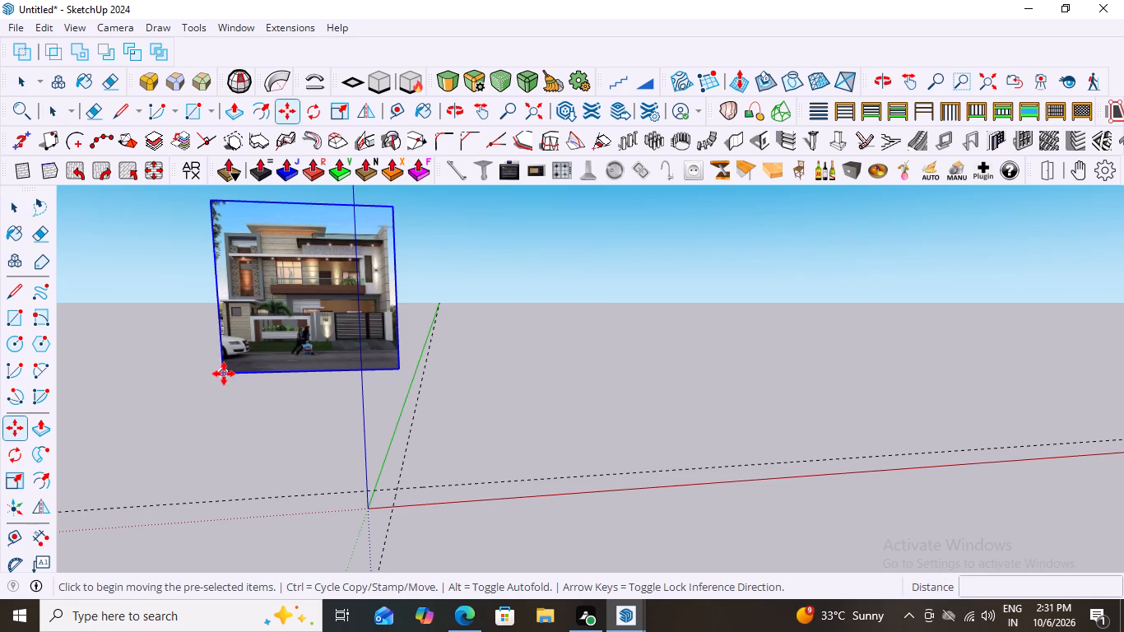
drag(224, 372, 228, 392)
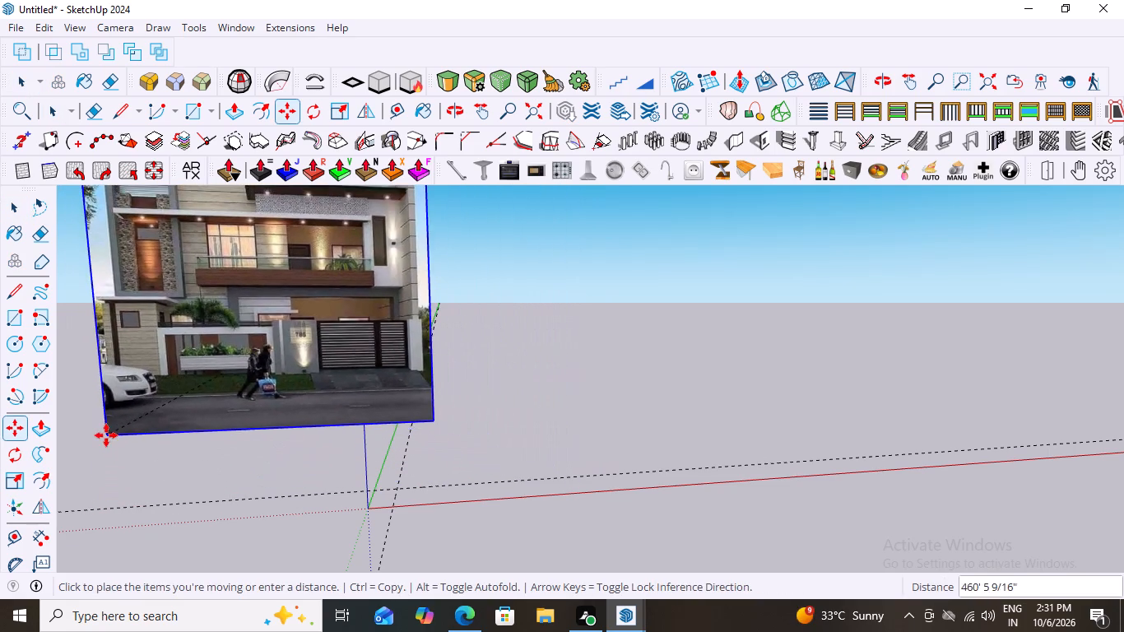
key(Down)
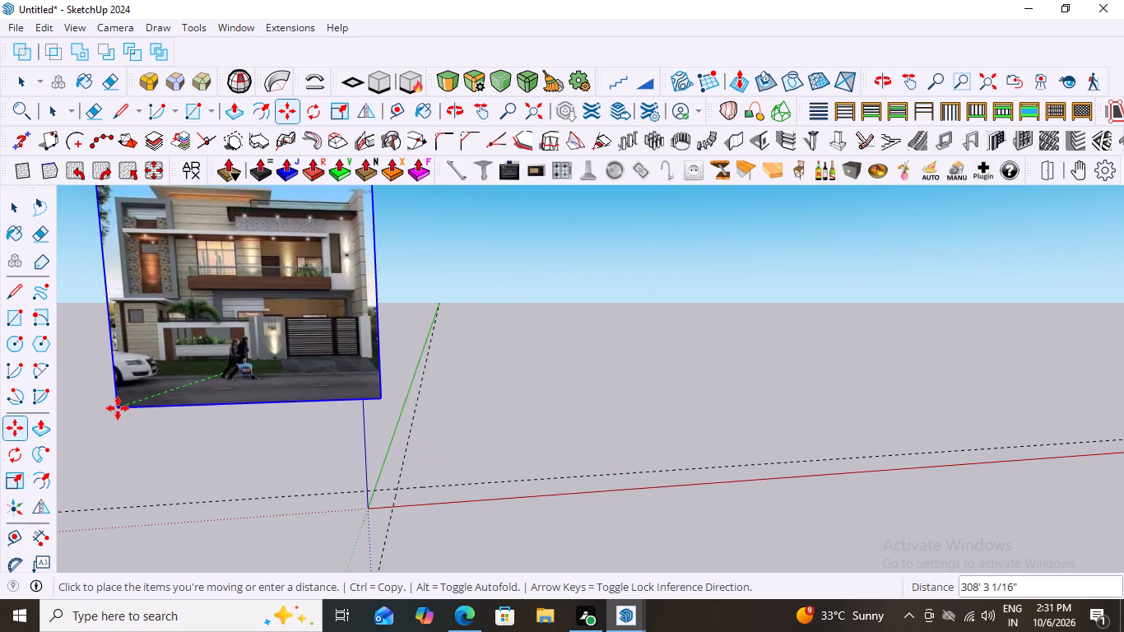
key(Up)
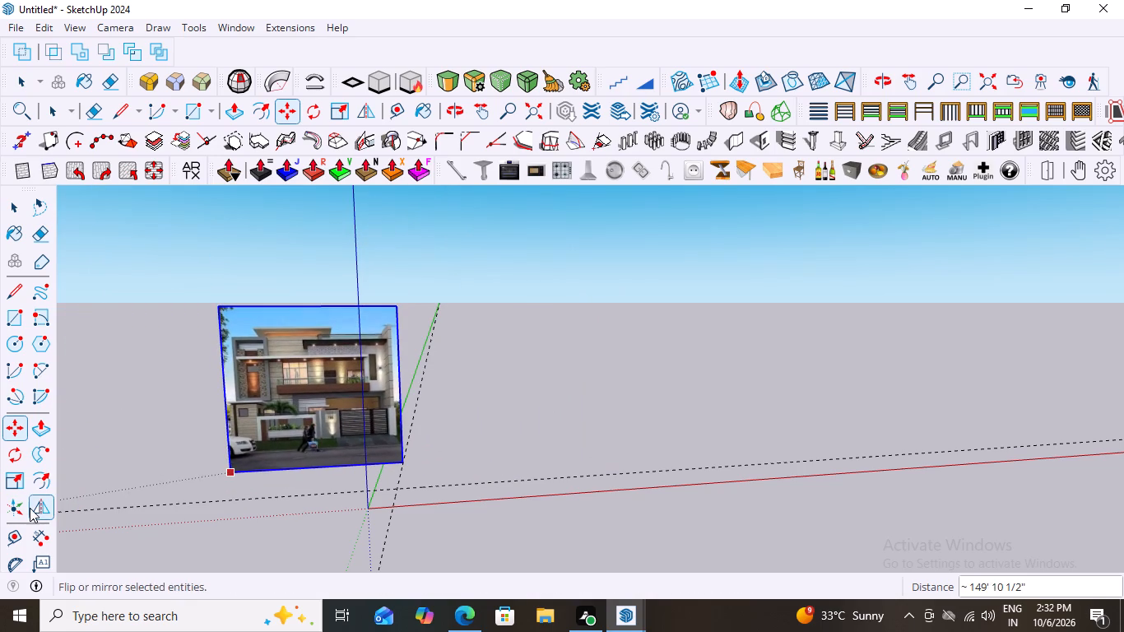
click(95, 508)
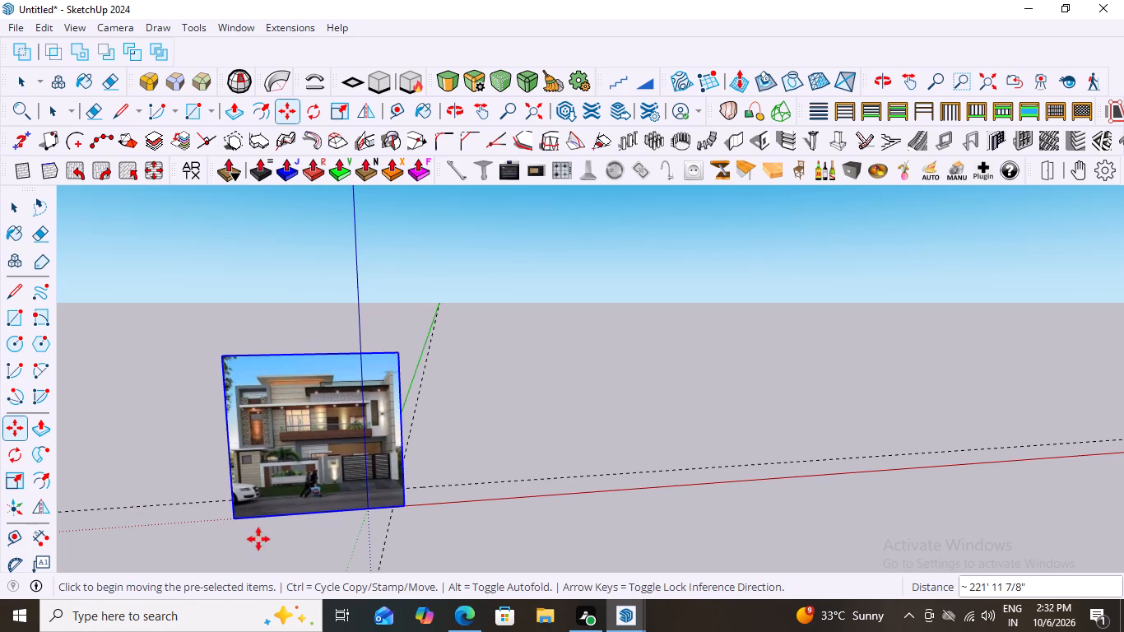
Move the facade image from its lower corner about 214' 8" in the negative red direction, just behind the guide beside the red axis.
click(235, 518)
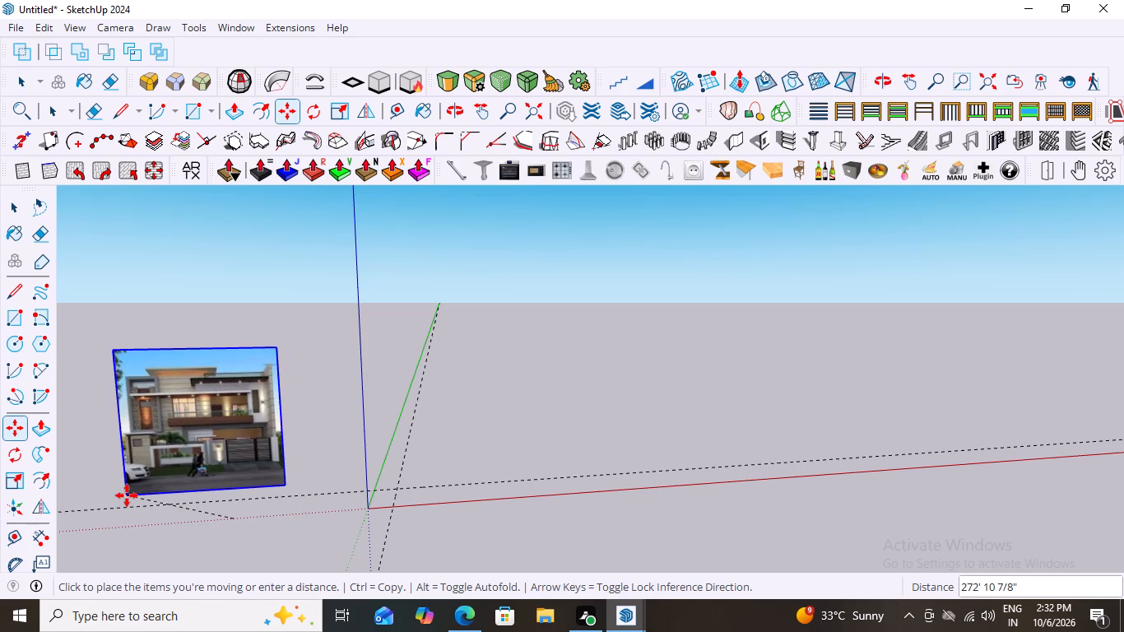
click(156, 498)
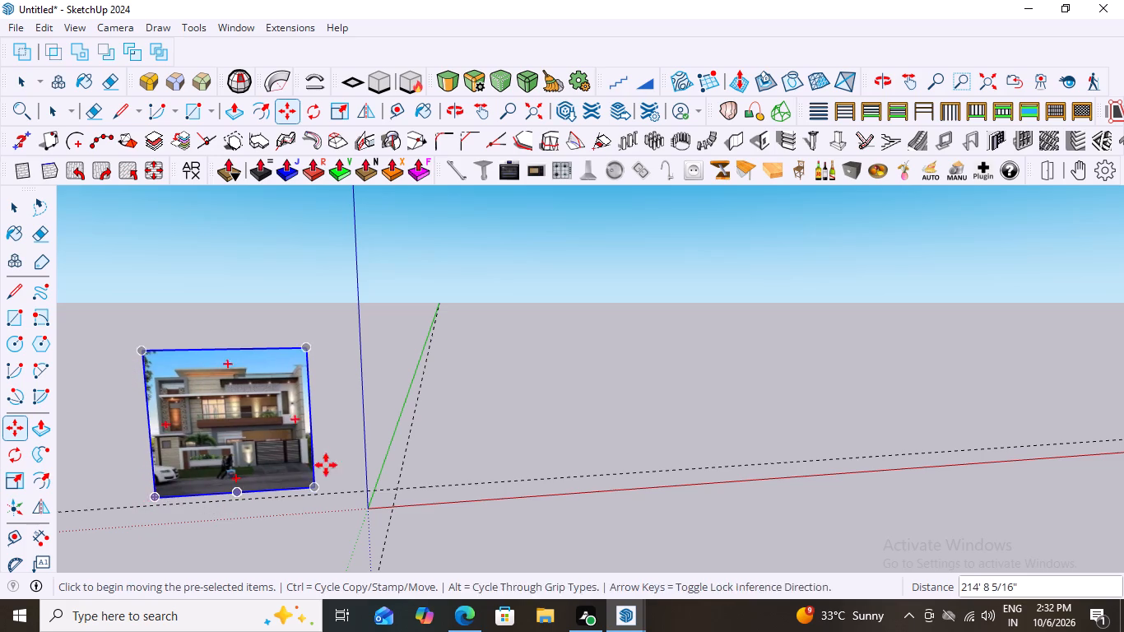
scroll(394, 434, down, 7)
key(Escape)
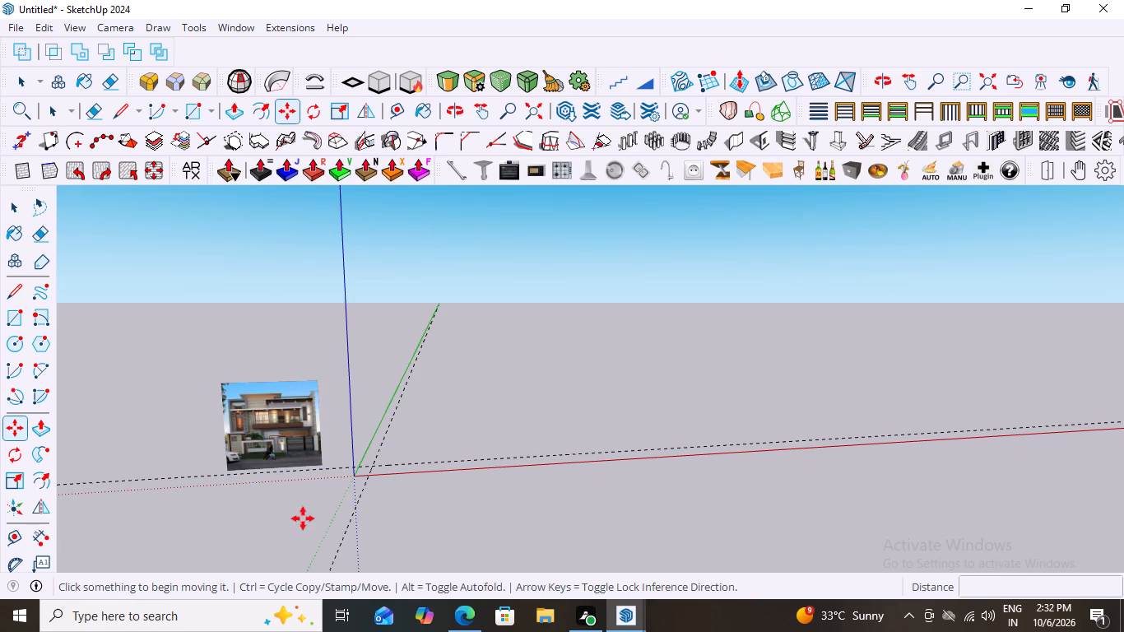
scroll(309, 506, down, 3)
key(space)
key(space)
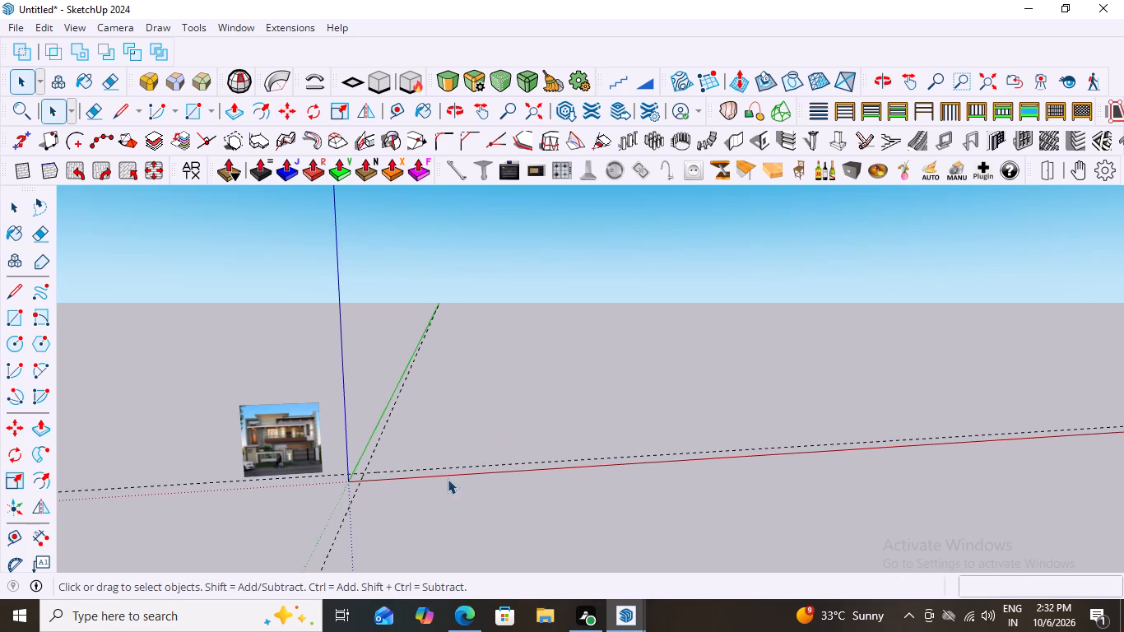
Examine the facade image's placement against the axes and the two offset guides, from several angles and distances.
scroll(409, 488, up, 4)
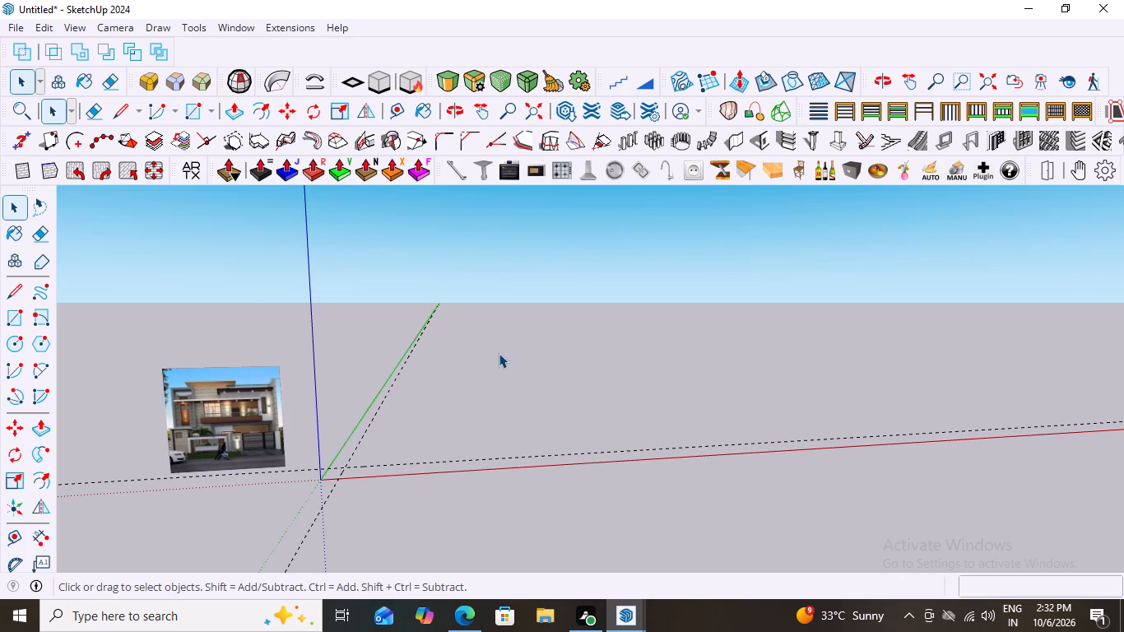
scroll(422, 461, up, 2)
scroll(424, 460, down, 7)
middle_drag(456, 433, 442, 531)
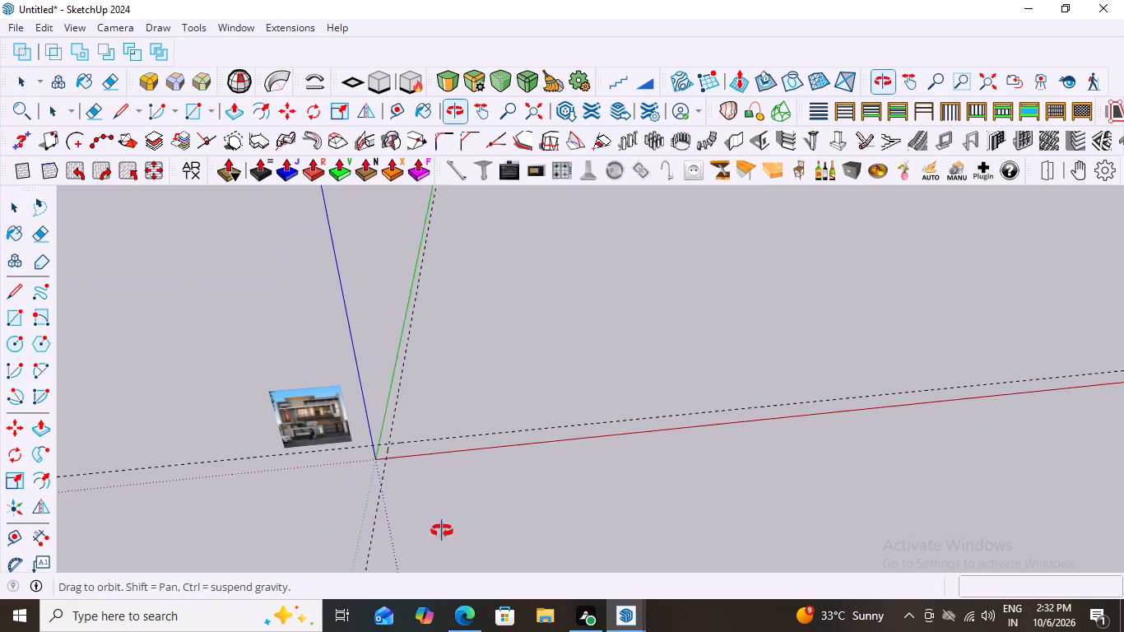
middle_drag(442, 531, 482, 433)
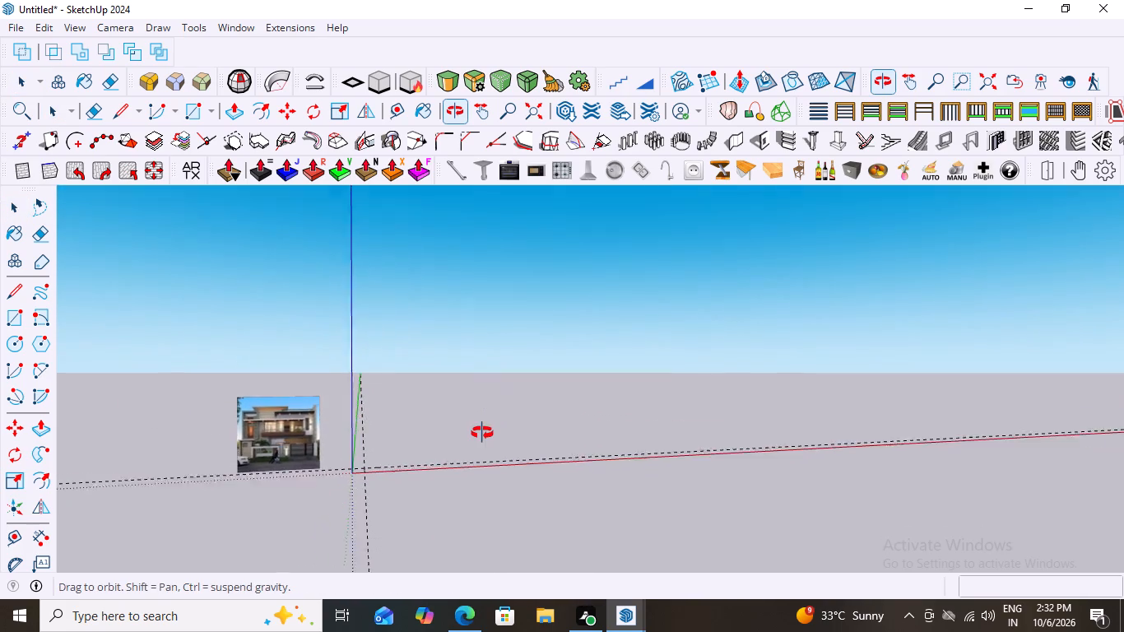
middle_drag(482, 433, 480, 450)
scroll(452, 491, up, 4)
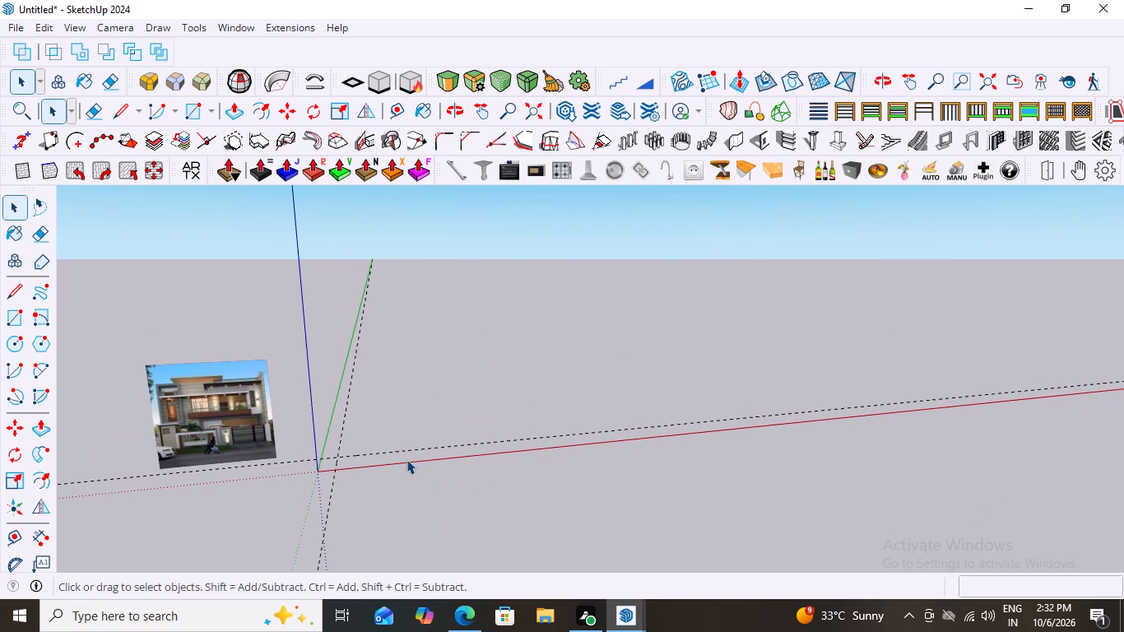
scroll(539, 500, down, 4)
middle_drag(437, 471, 410, 445)
scroll(409, 445, down, 1)
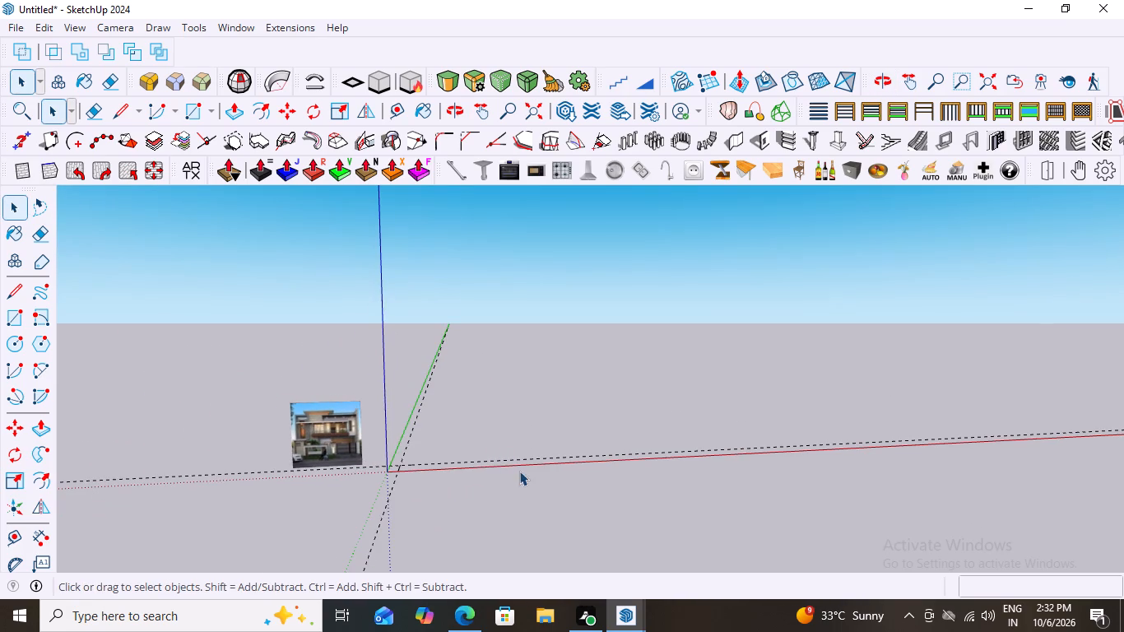
scroll(481, 458, down, 1)
scroll(395, 472, up, 2)
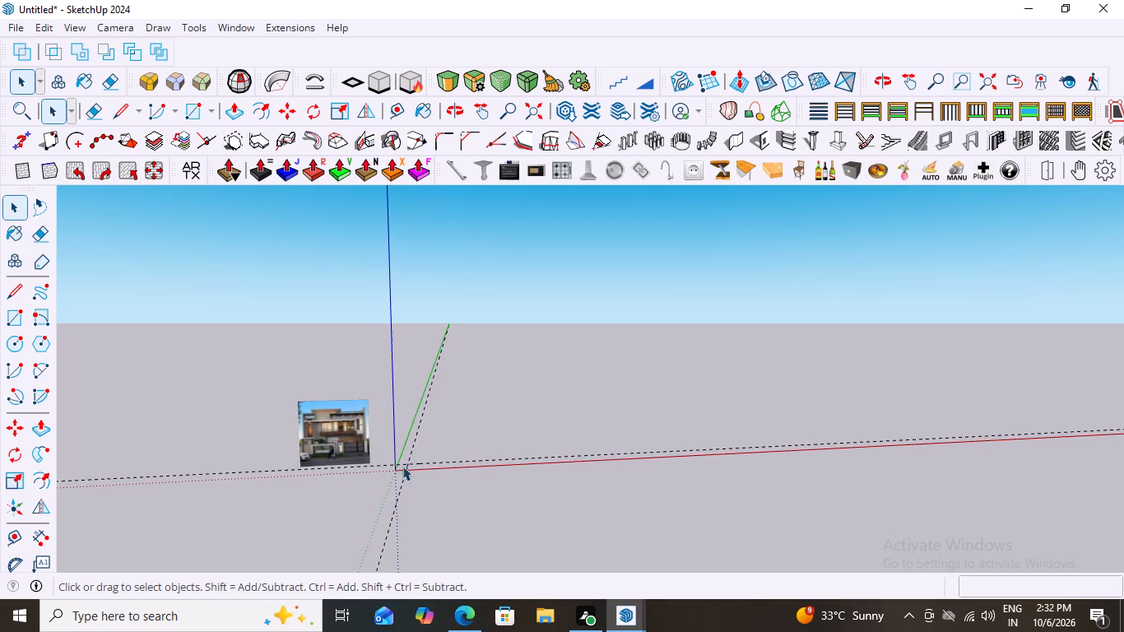
scroll(402, 466, up, 12)
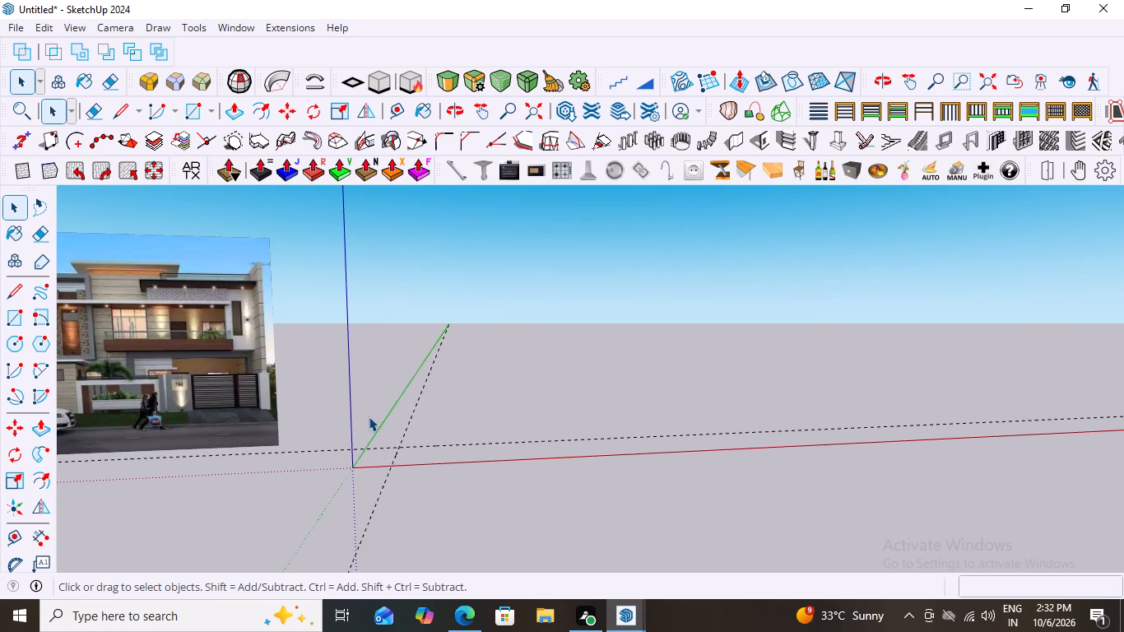
scroll(453, 347, down, 4)
scroll(351, 435, up, 6)
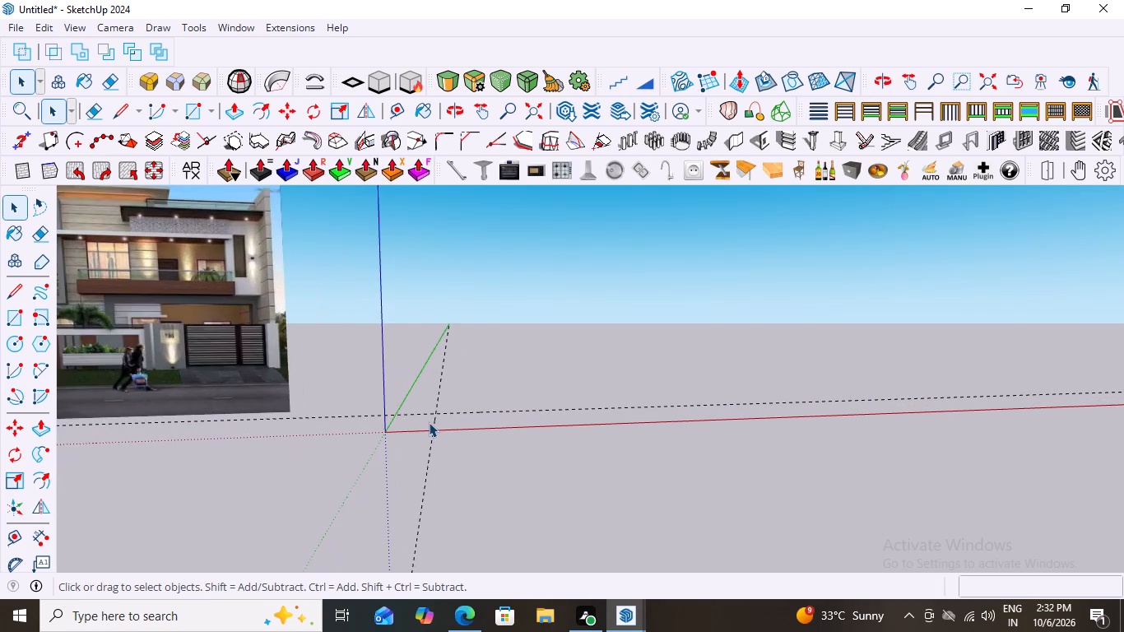
scroll(429, 422, down, 6)
scroll(263, 349, up, 3)
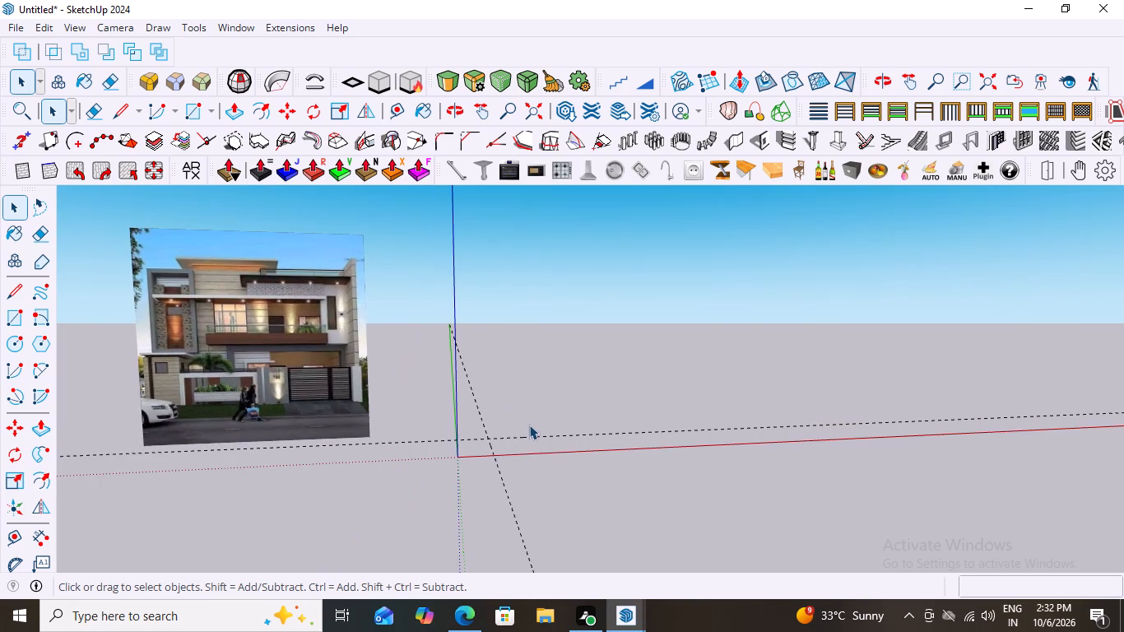
scroll(529, 425, up, 2)
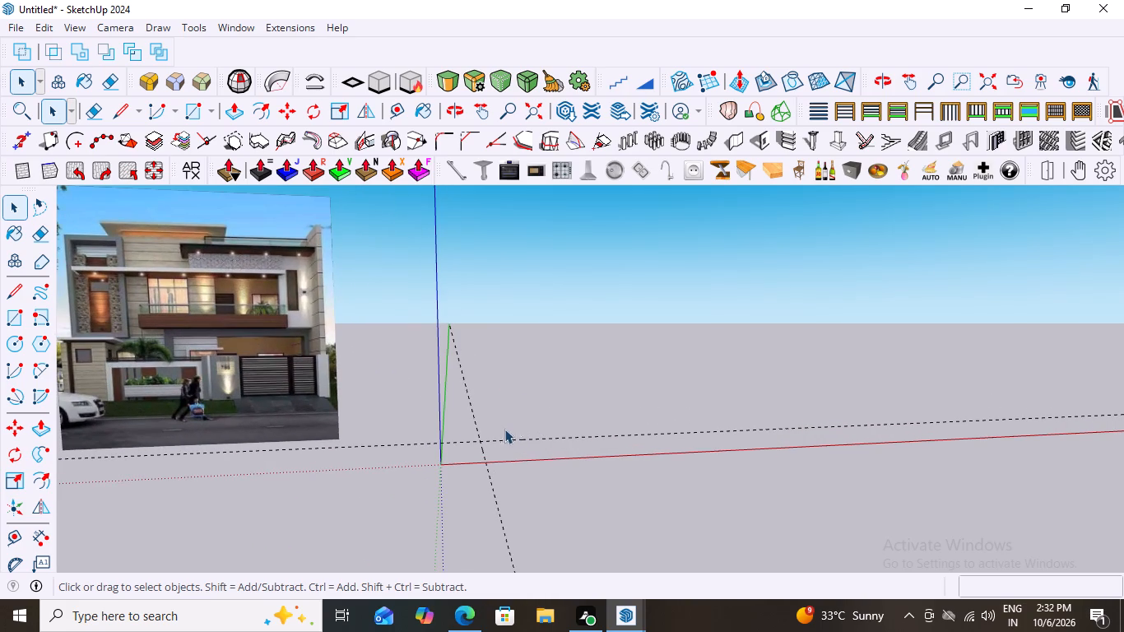
Start the Tape Measure tool in guide-creation mode.
key(t)
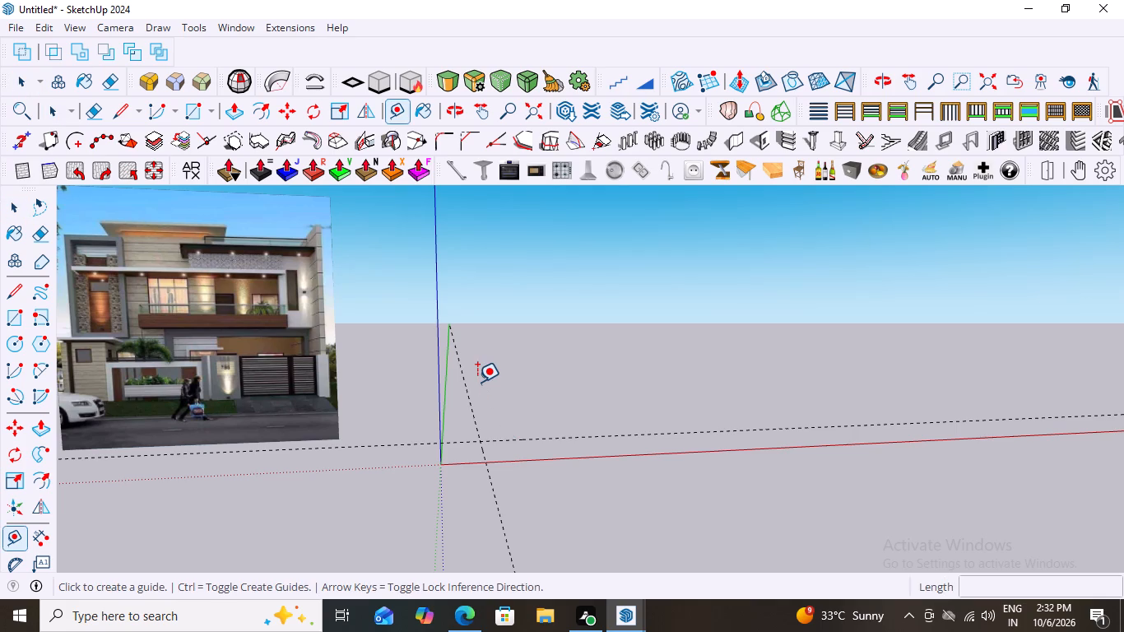
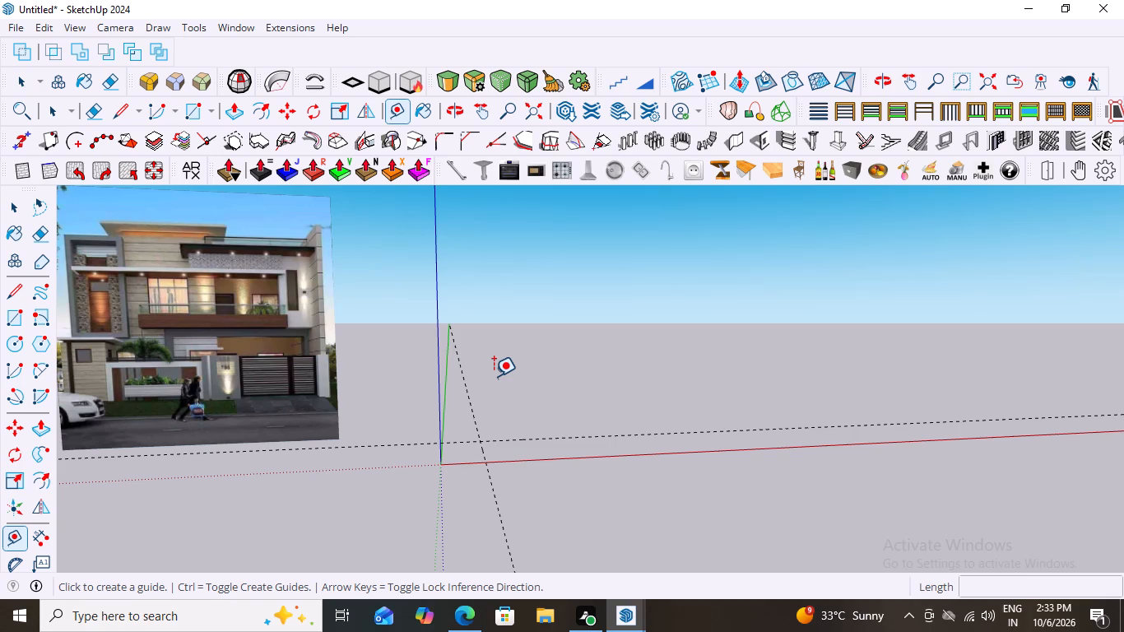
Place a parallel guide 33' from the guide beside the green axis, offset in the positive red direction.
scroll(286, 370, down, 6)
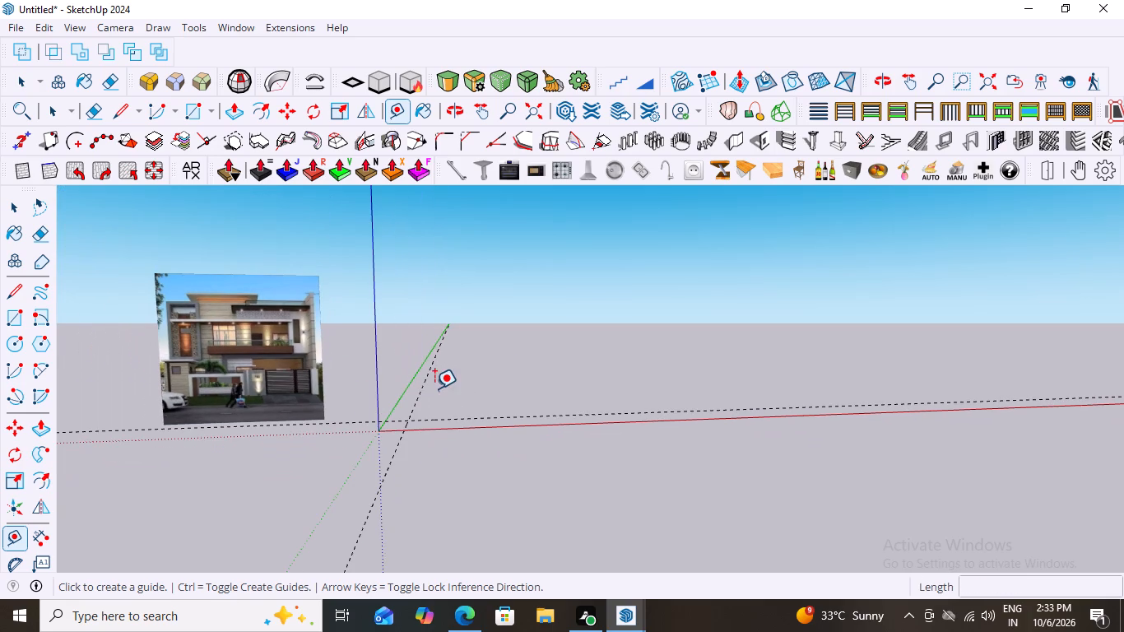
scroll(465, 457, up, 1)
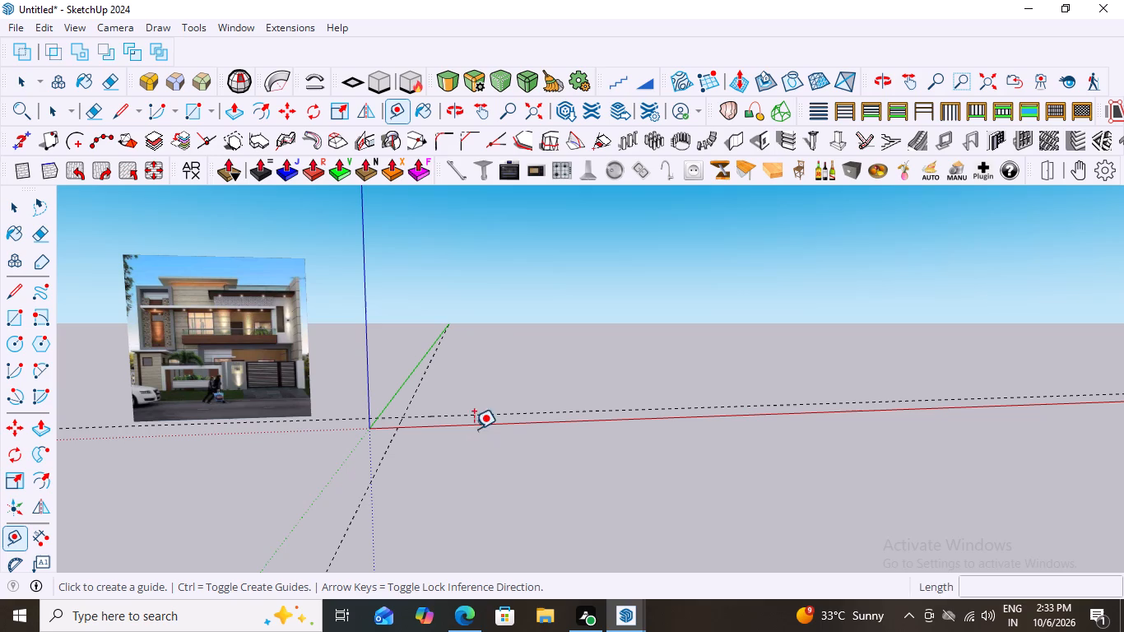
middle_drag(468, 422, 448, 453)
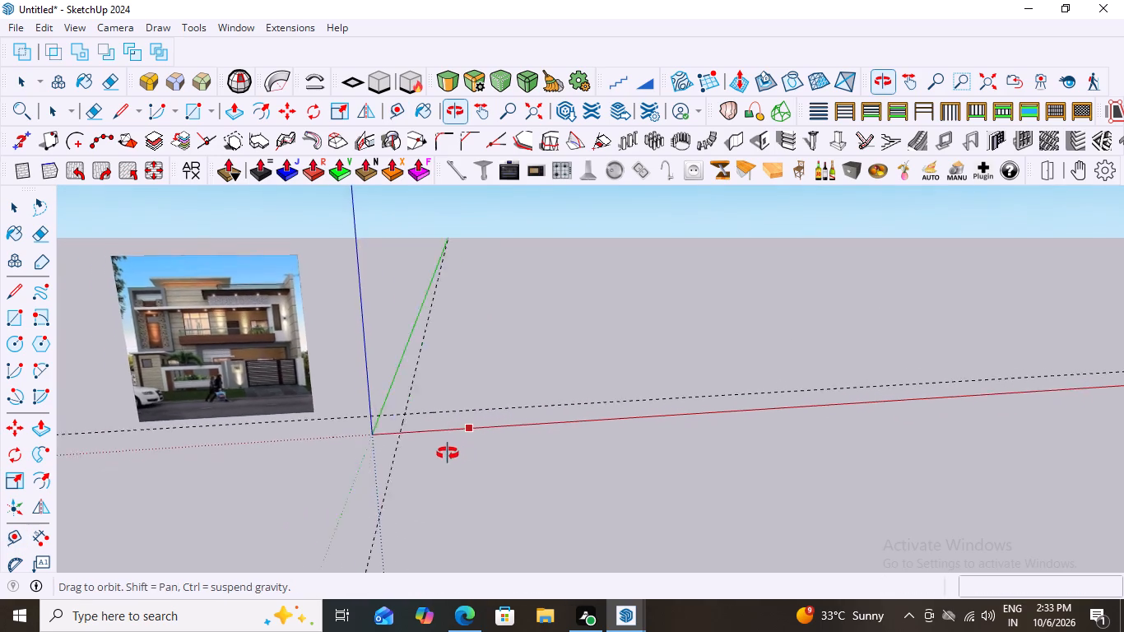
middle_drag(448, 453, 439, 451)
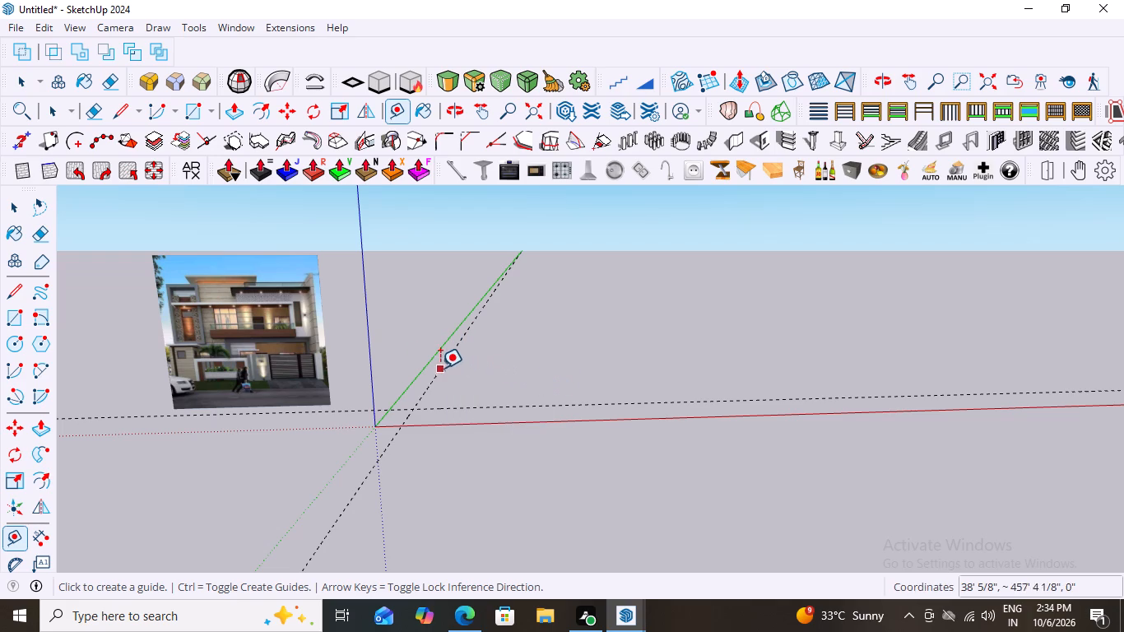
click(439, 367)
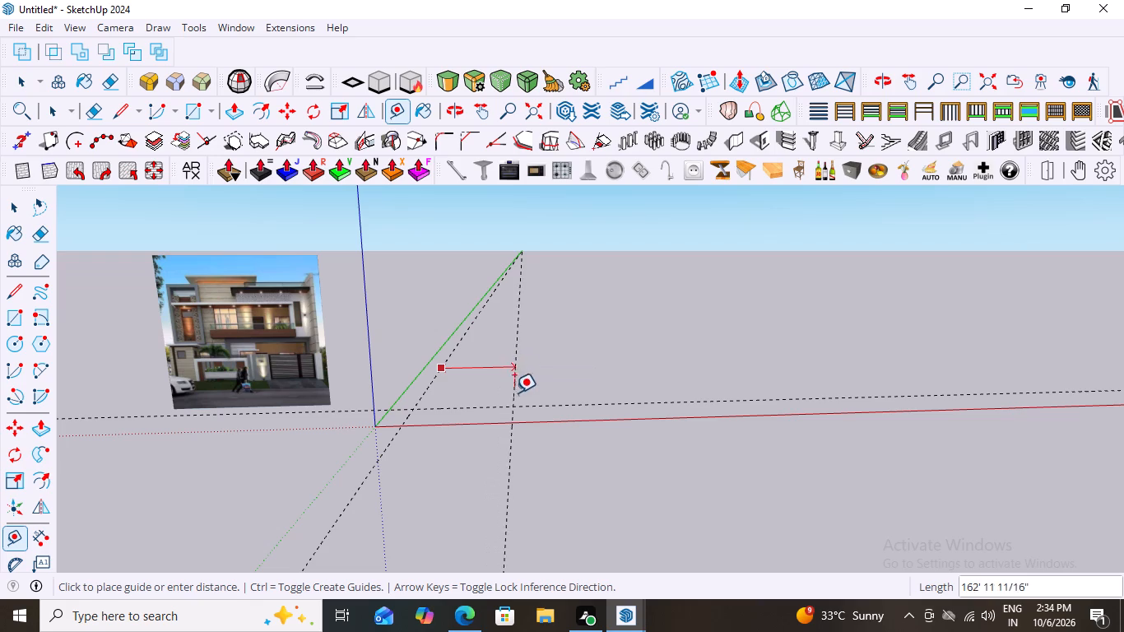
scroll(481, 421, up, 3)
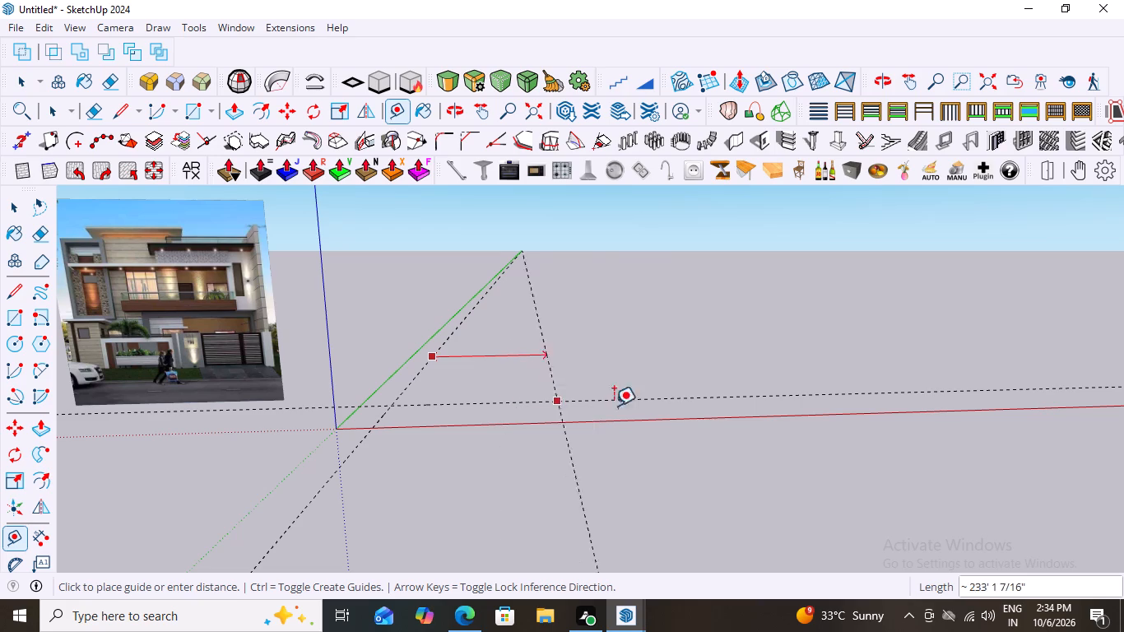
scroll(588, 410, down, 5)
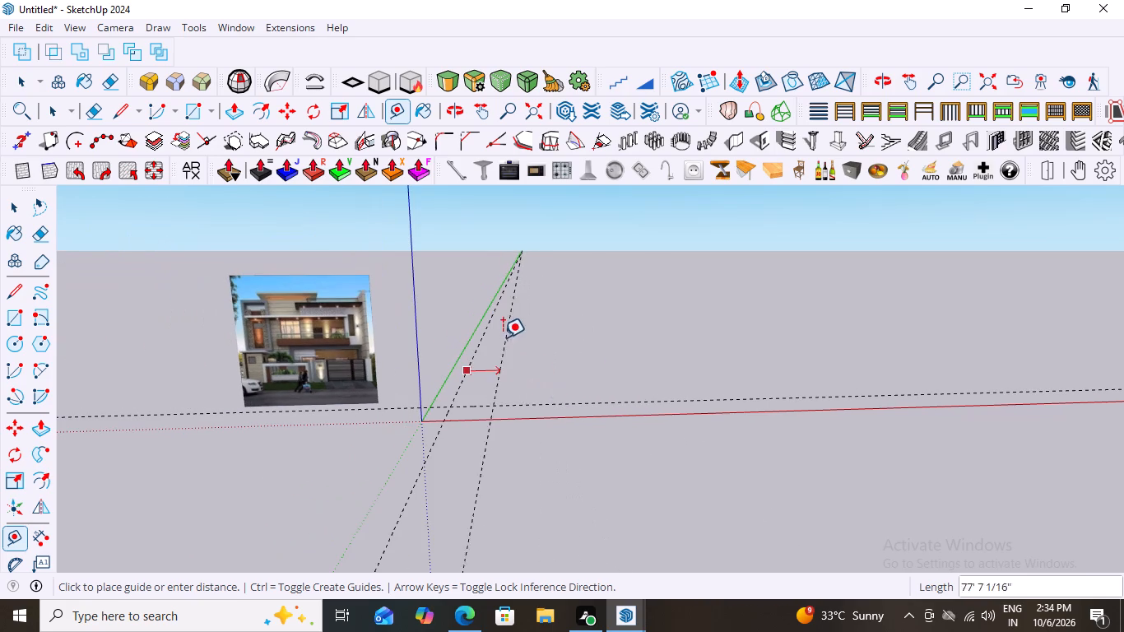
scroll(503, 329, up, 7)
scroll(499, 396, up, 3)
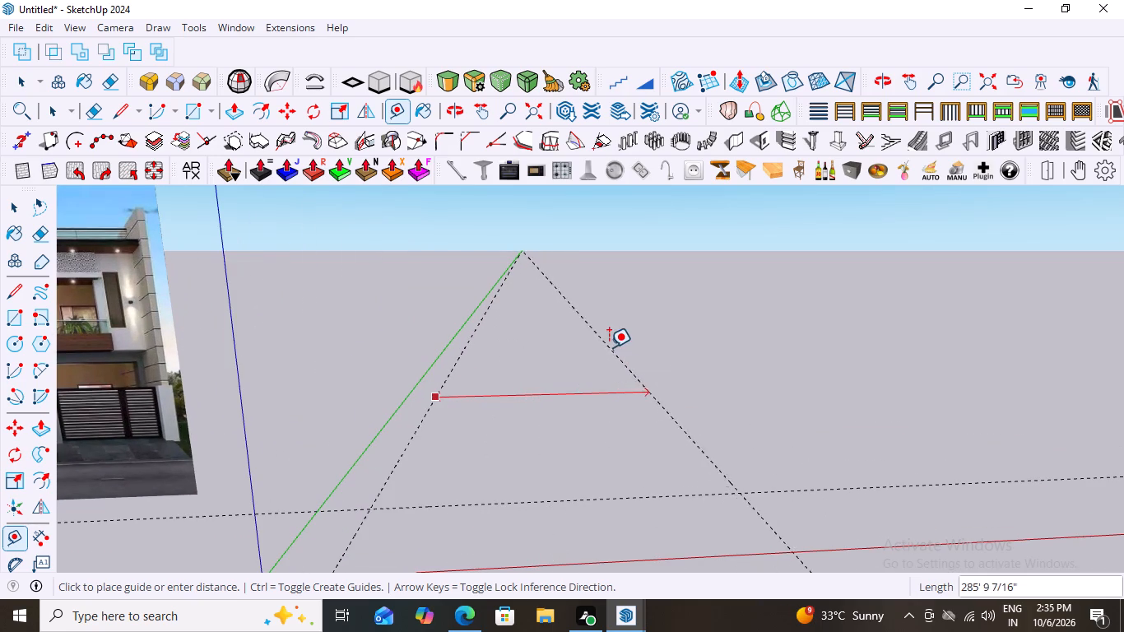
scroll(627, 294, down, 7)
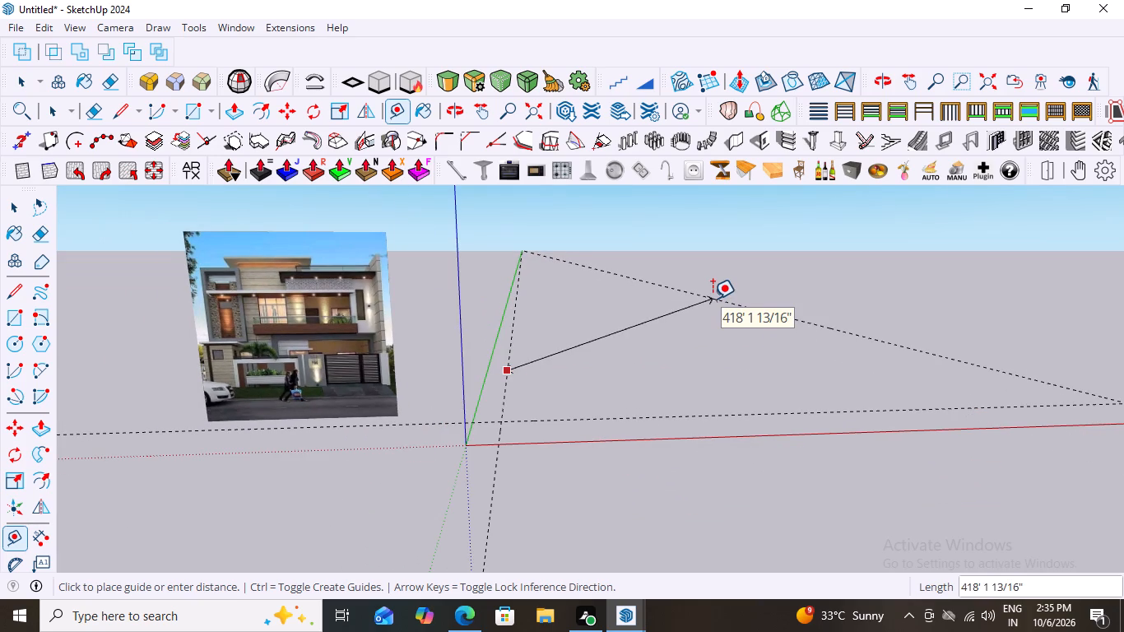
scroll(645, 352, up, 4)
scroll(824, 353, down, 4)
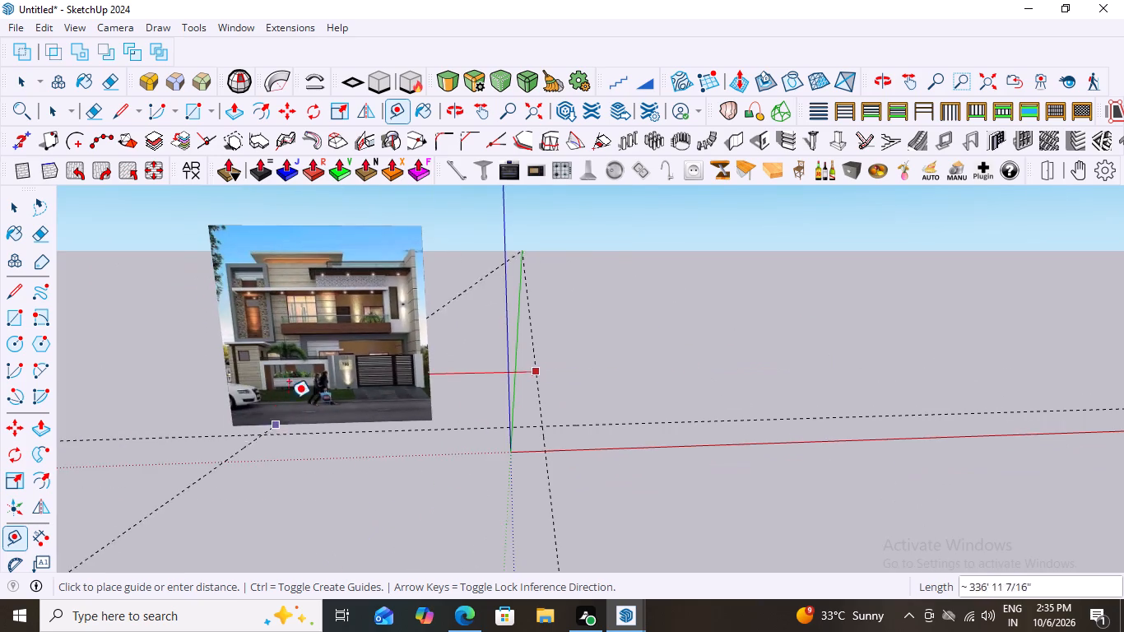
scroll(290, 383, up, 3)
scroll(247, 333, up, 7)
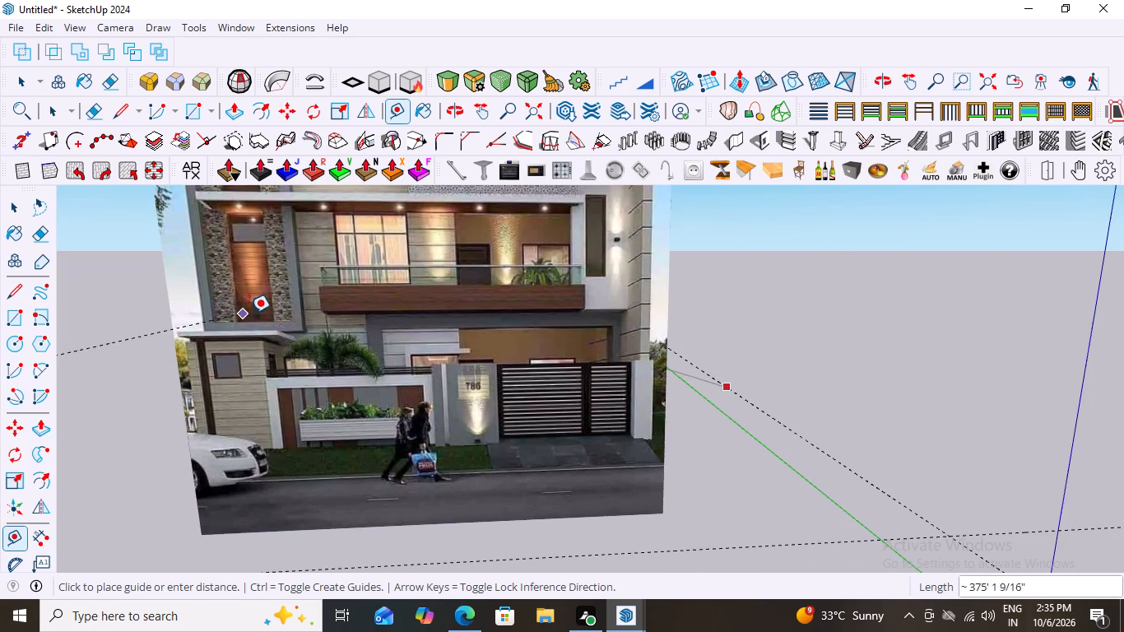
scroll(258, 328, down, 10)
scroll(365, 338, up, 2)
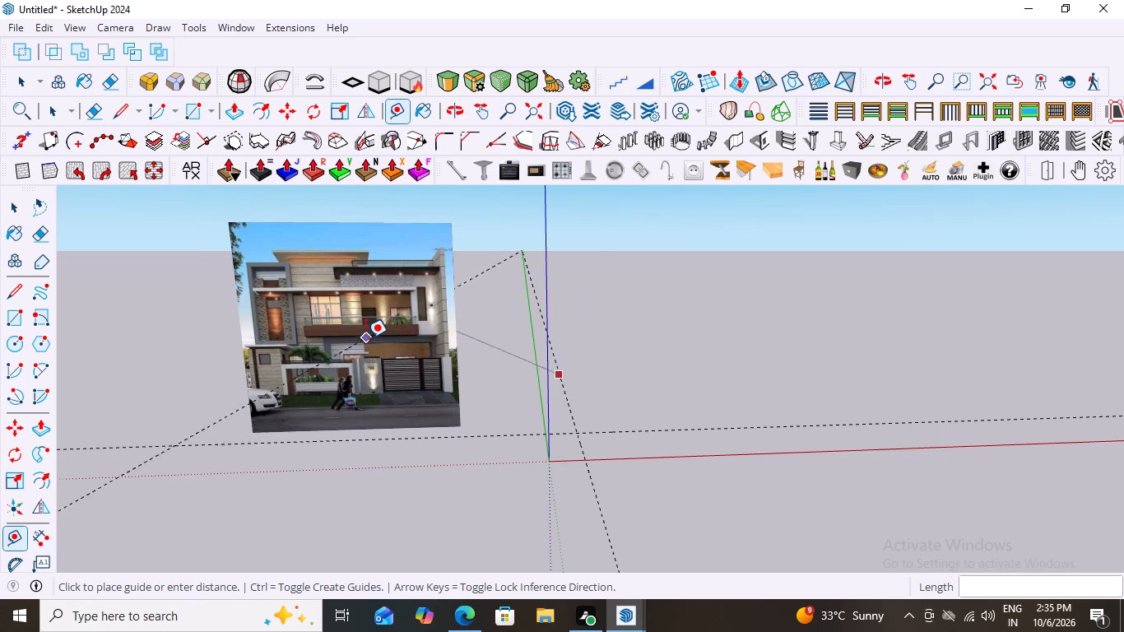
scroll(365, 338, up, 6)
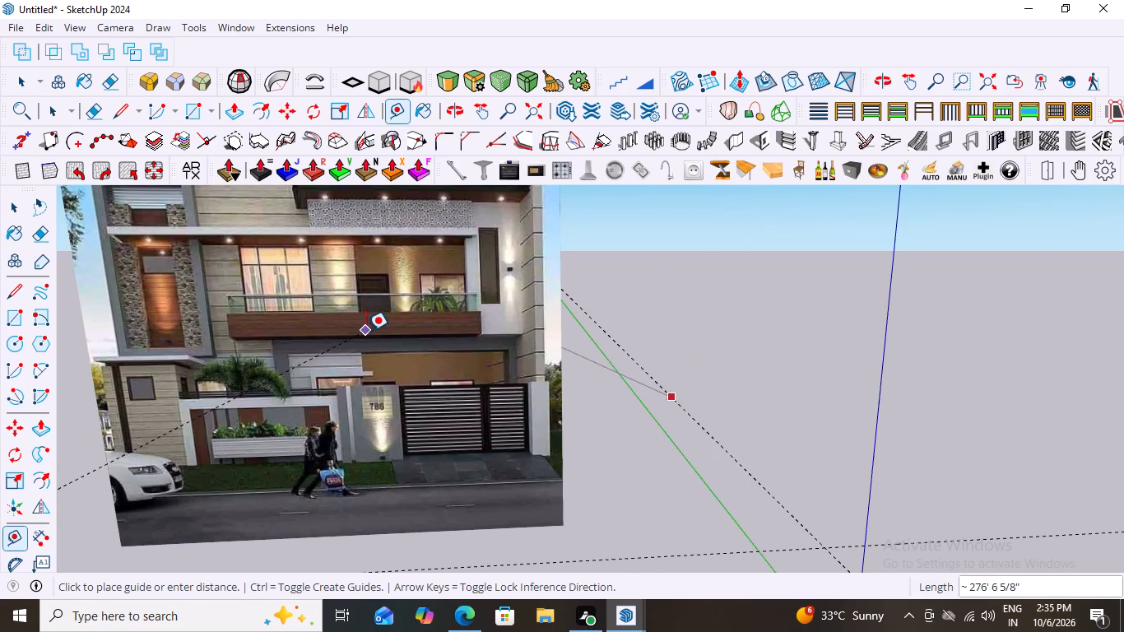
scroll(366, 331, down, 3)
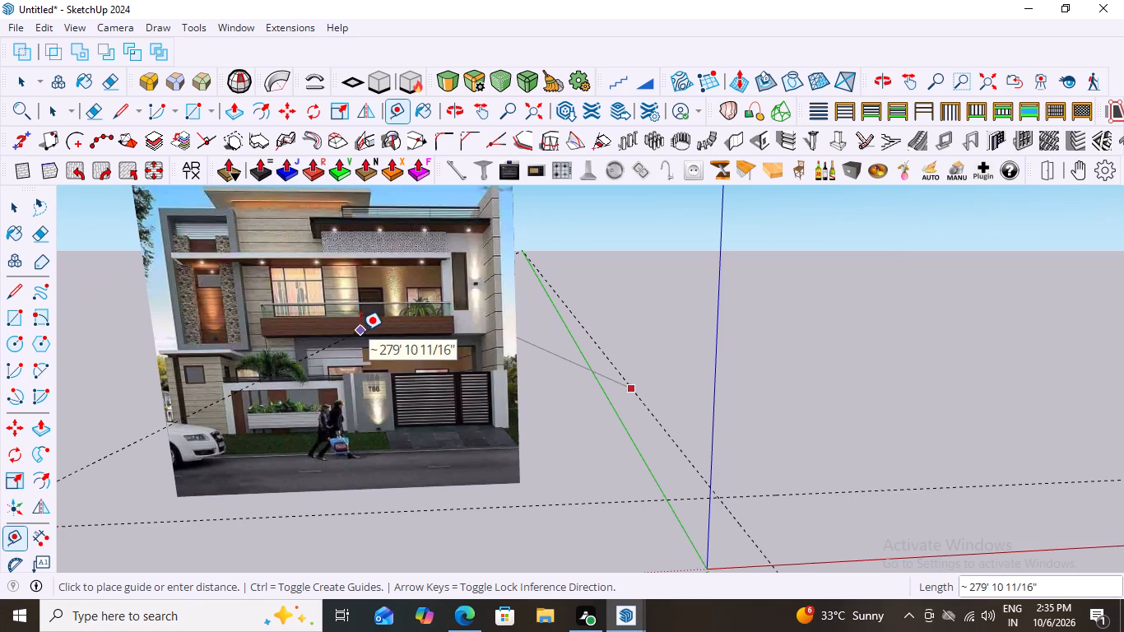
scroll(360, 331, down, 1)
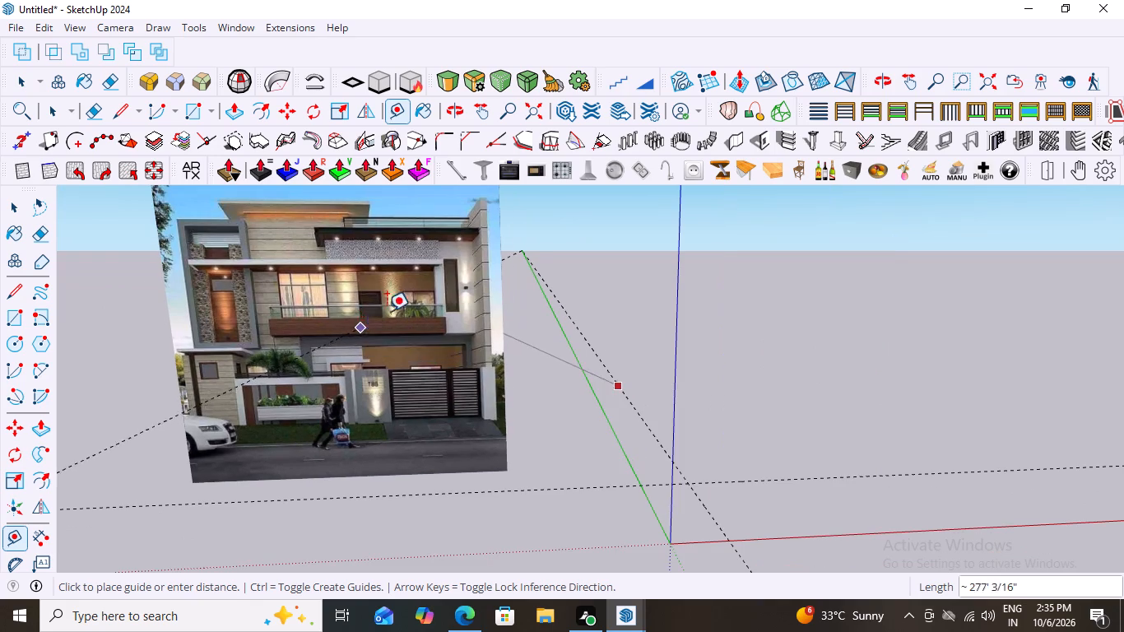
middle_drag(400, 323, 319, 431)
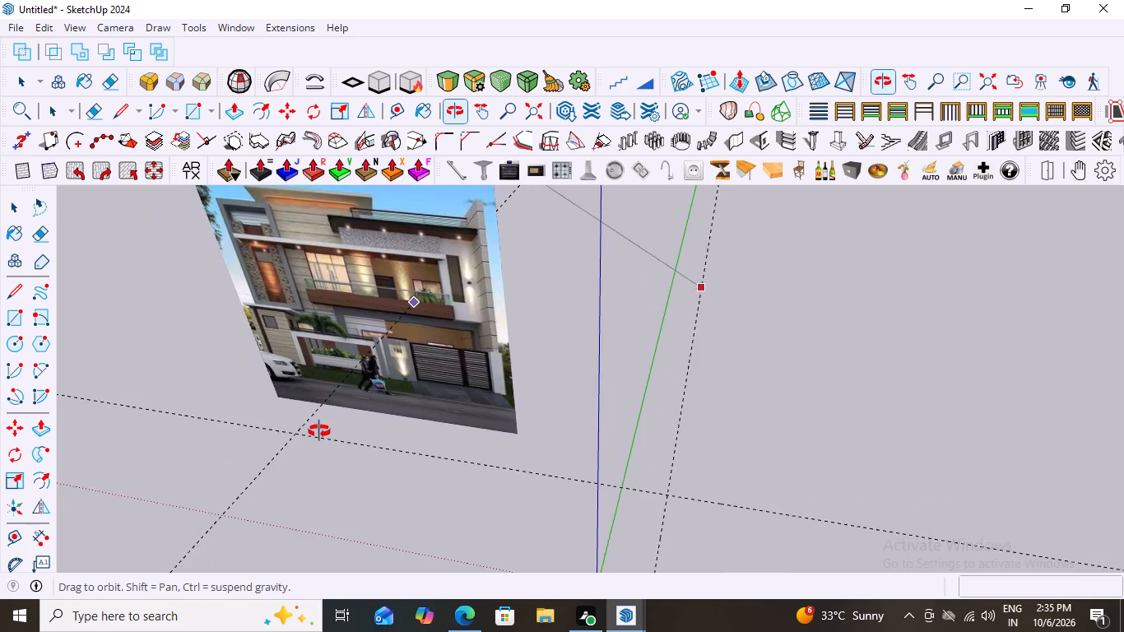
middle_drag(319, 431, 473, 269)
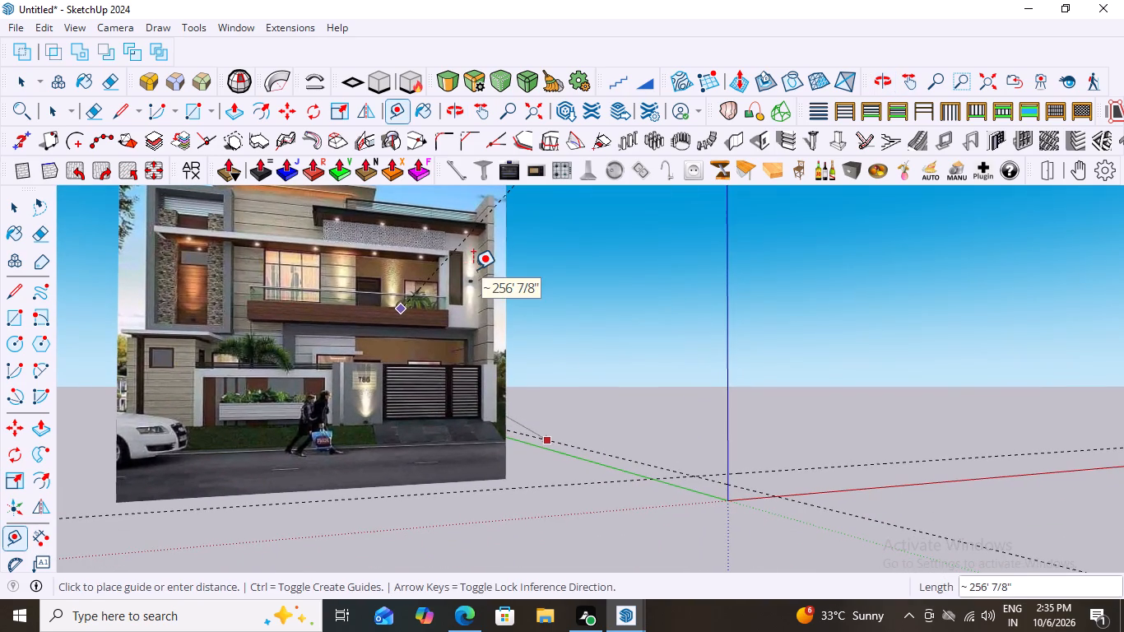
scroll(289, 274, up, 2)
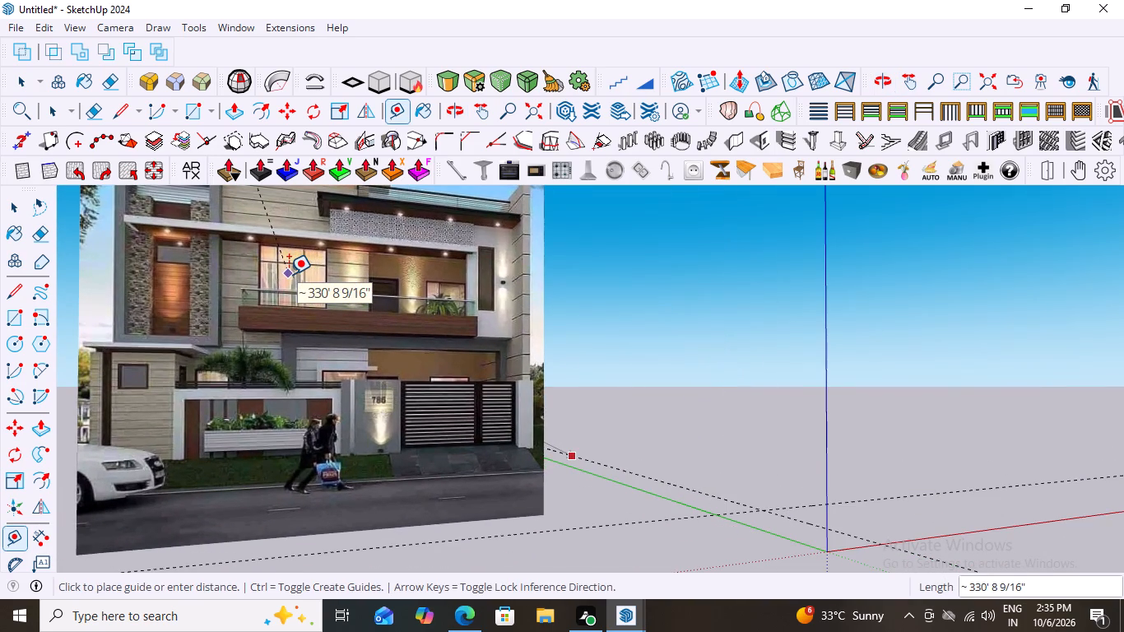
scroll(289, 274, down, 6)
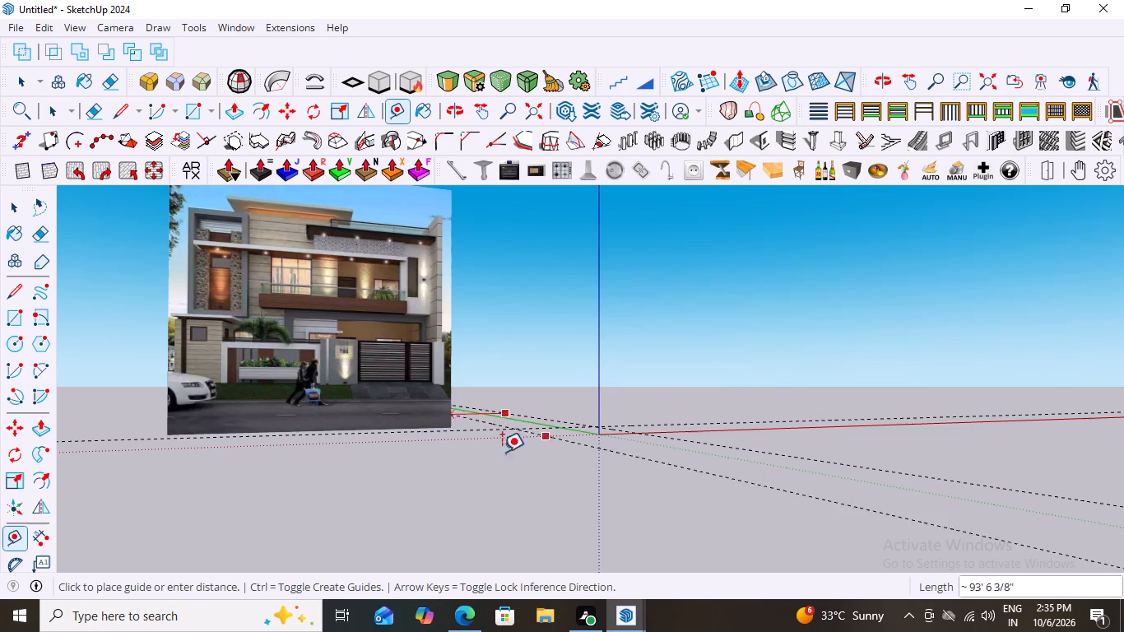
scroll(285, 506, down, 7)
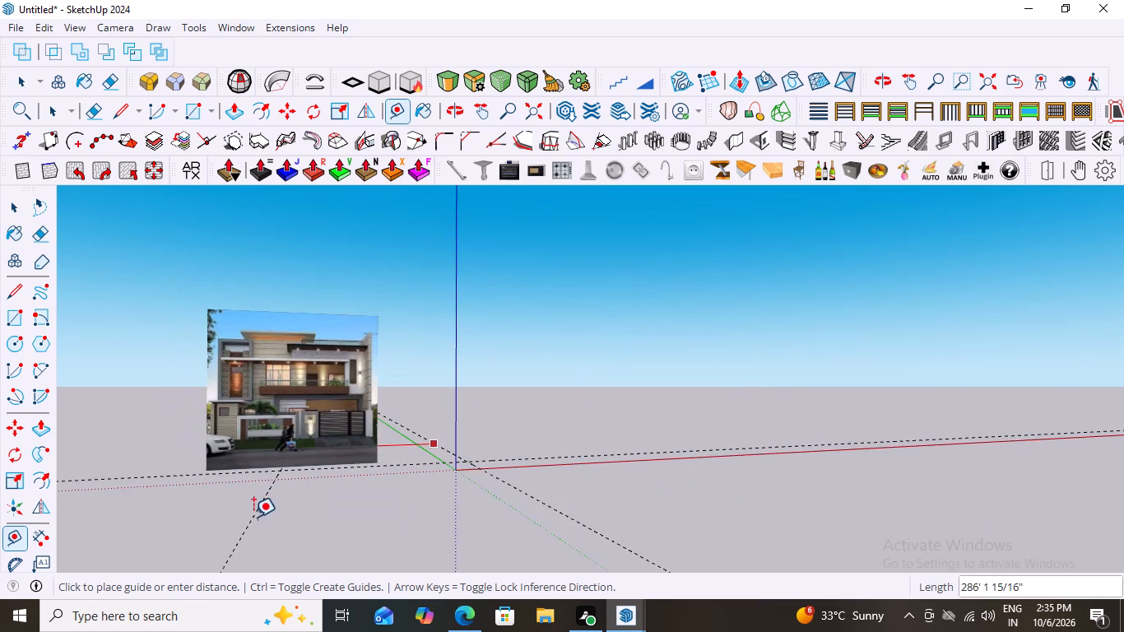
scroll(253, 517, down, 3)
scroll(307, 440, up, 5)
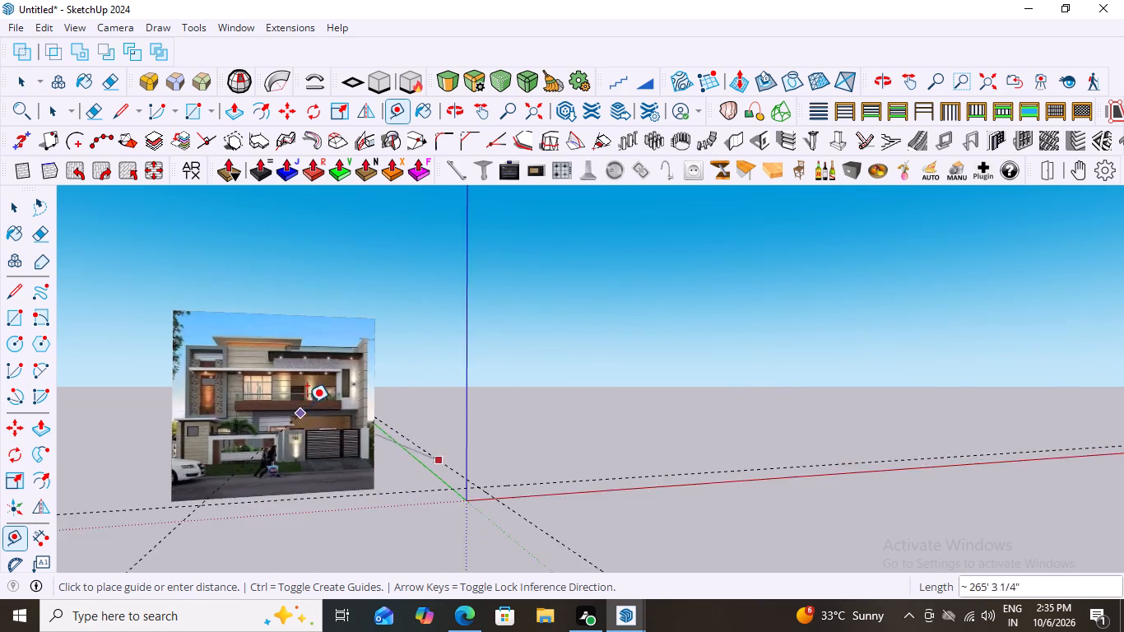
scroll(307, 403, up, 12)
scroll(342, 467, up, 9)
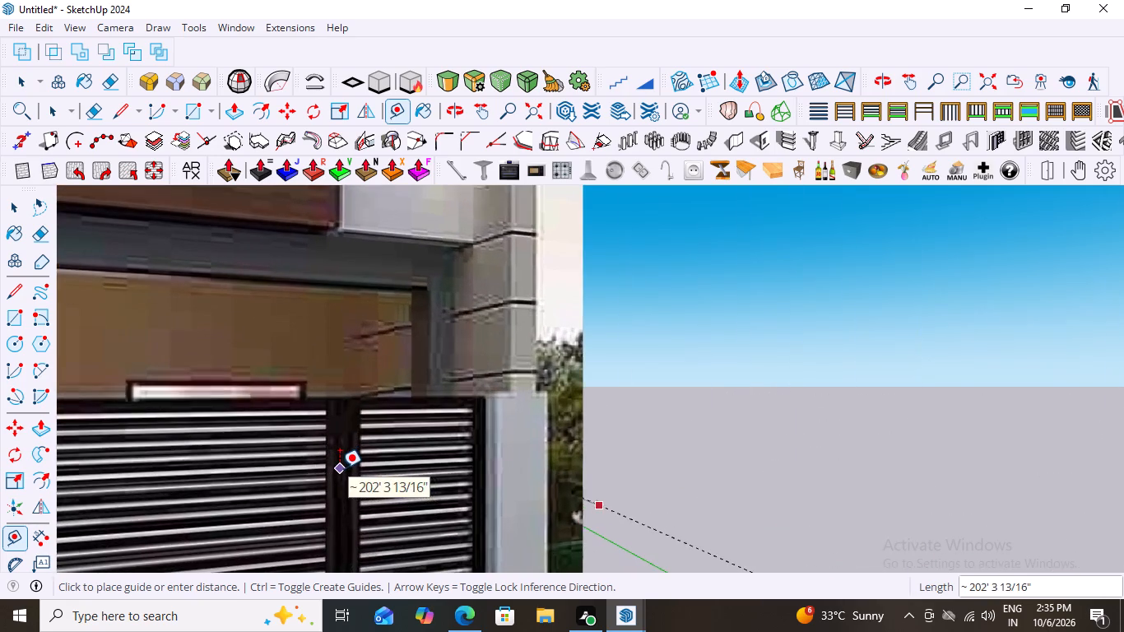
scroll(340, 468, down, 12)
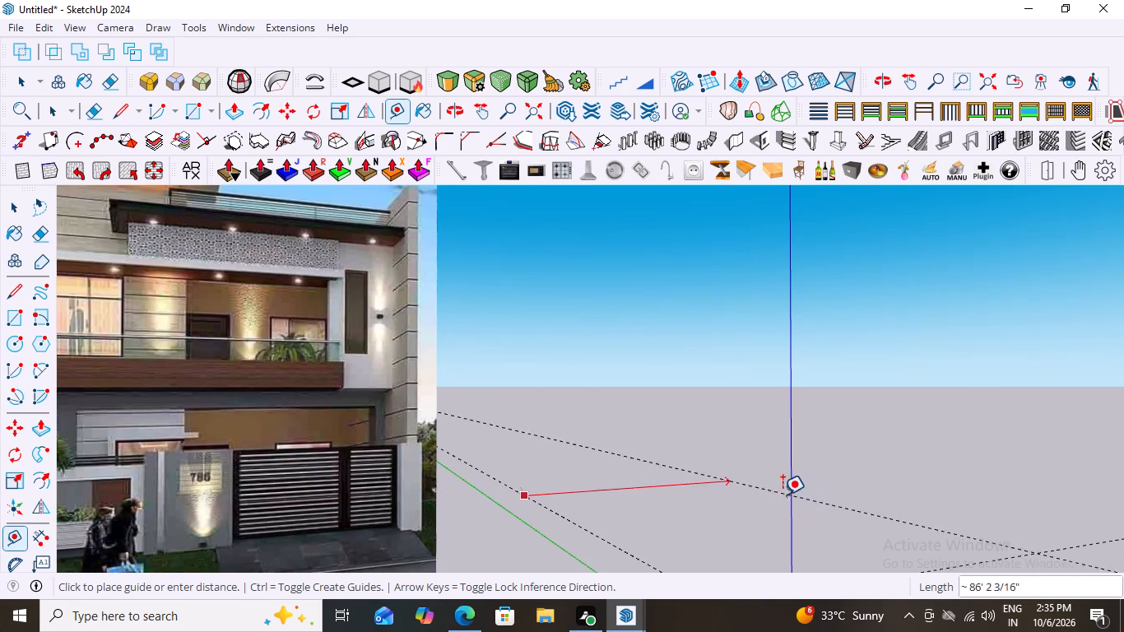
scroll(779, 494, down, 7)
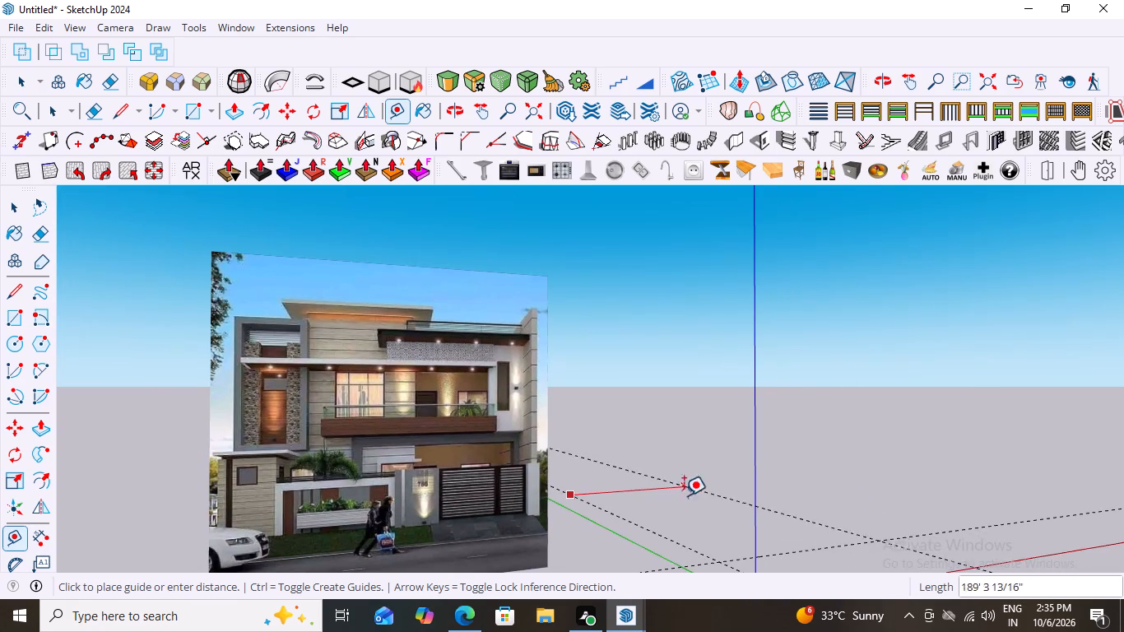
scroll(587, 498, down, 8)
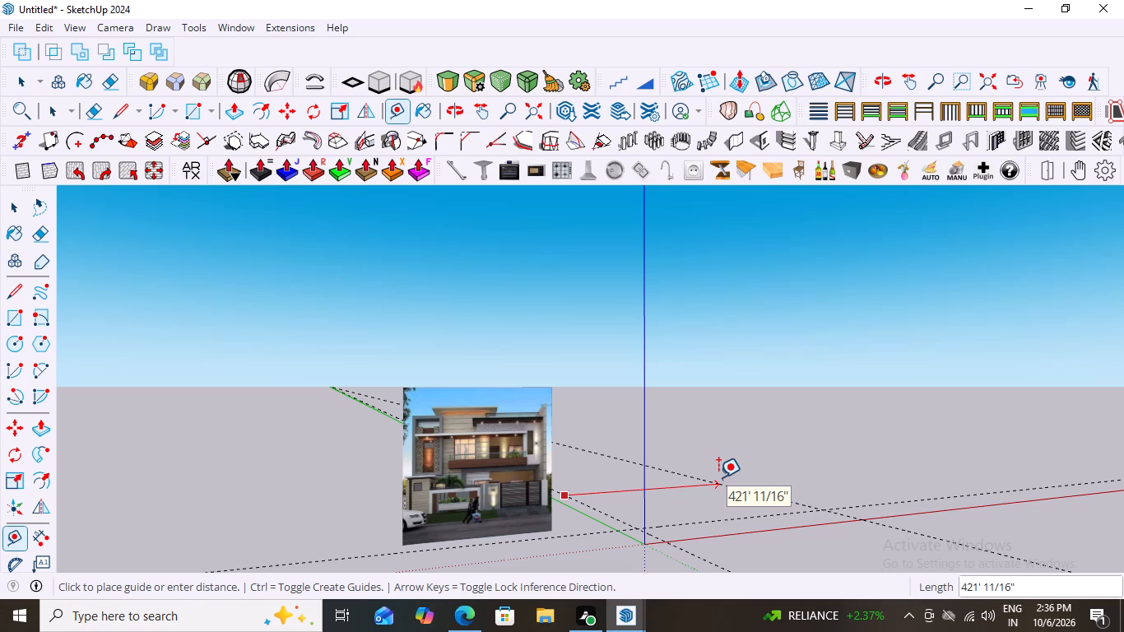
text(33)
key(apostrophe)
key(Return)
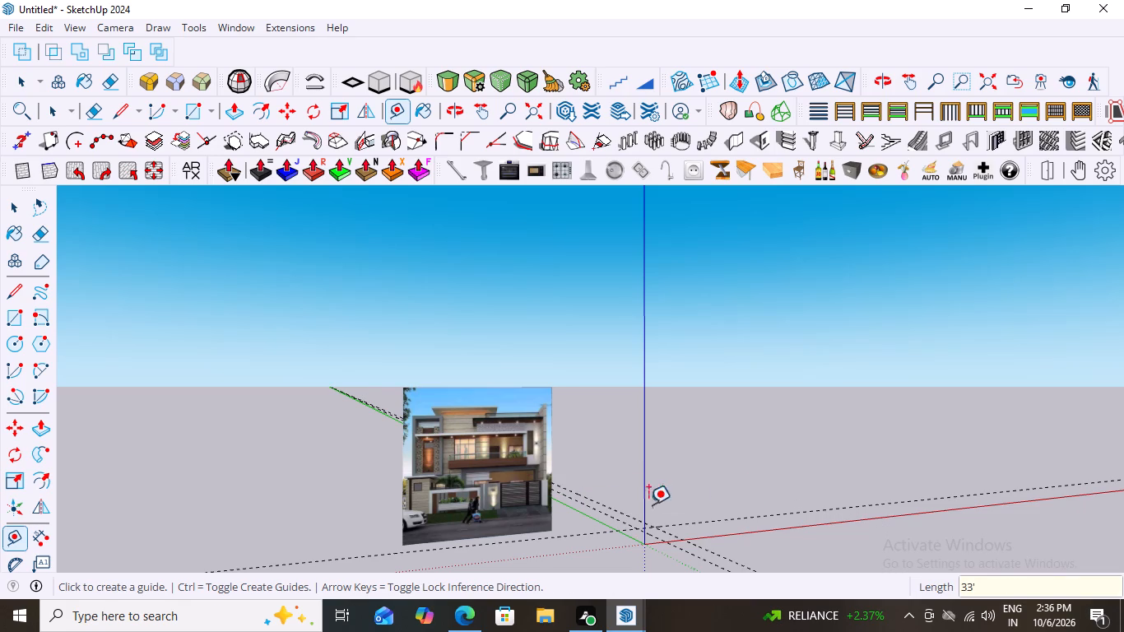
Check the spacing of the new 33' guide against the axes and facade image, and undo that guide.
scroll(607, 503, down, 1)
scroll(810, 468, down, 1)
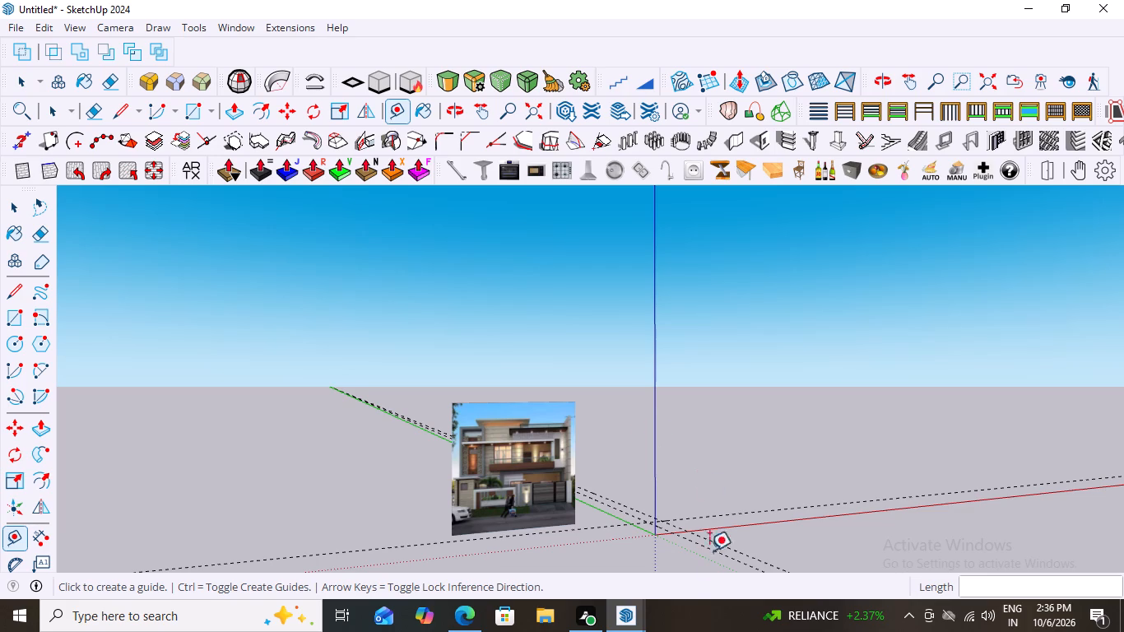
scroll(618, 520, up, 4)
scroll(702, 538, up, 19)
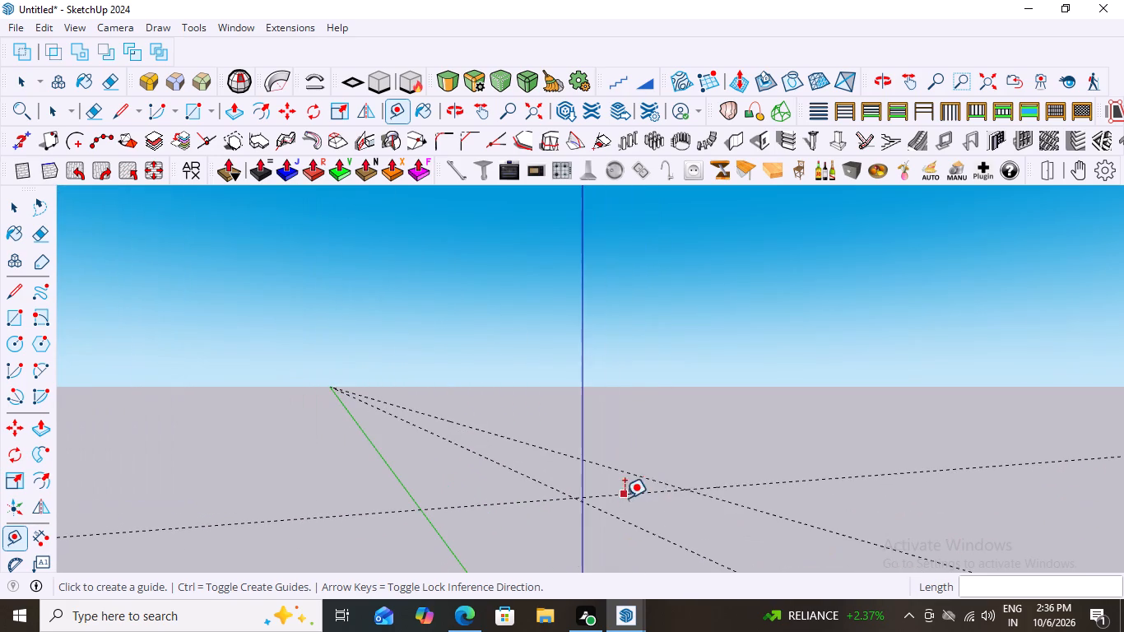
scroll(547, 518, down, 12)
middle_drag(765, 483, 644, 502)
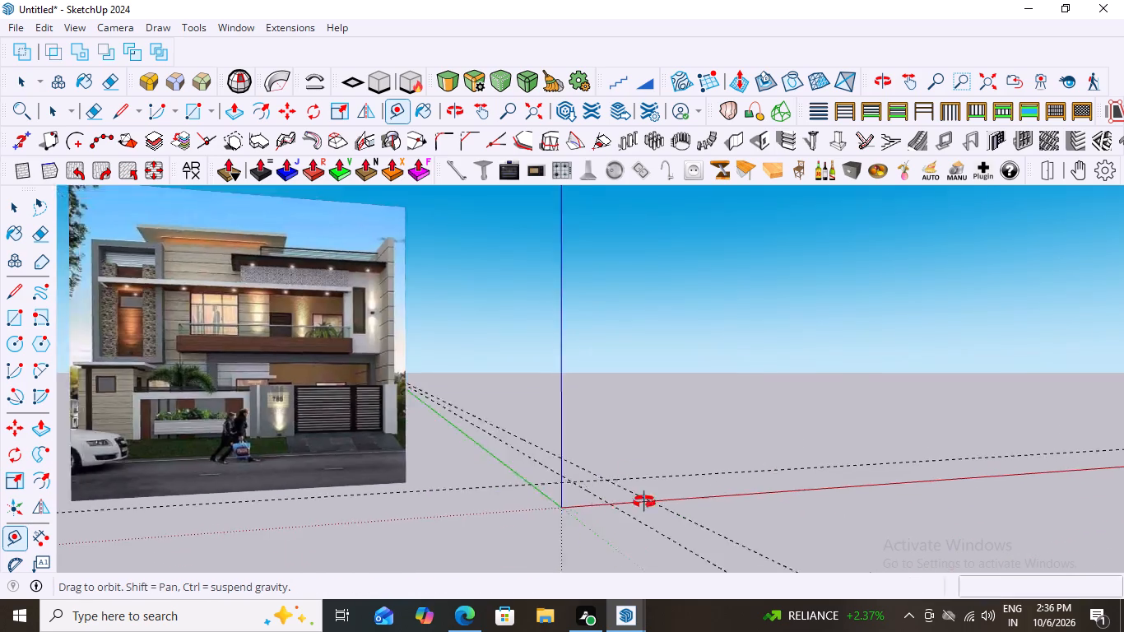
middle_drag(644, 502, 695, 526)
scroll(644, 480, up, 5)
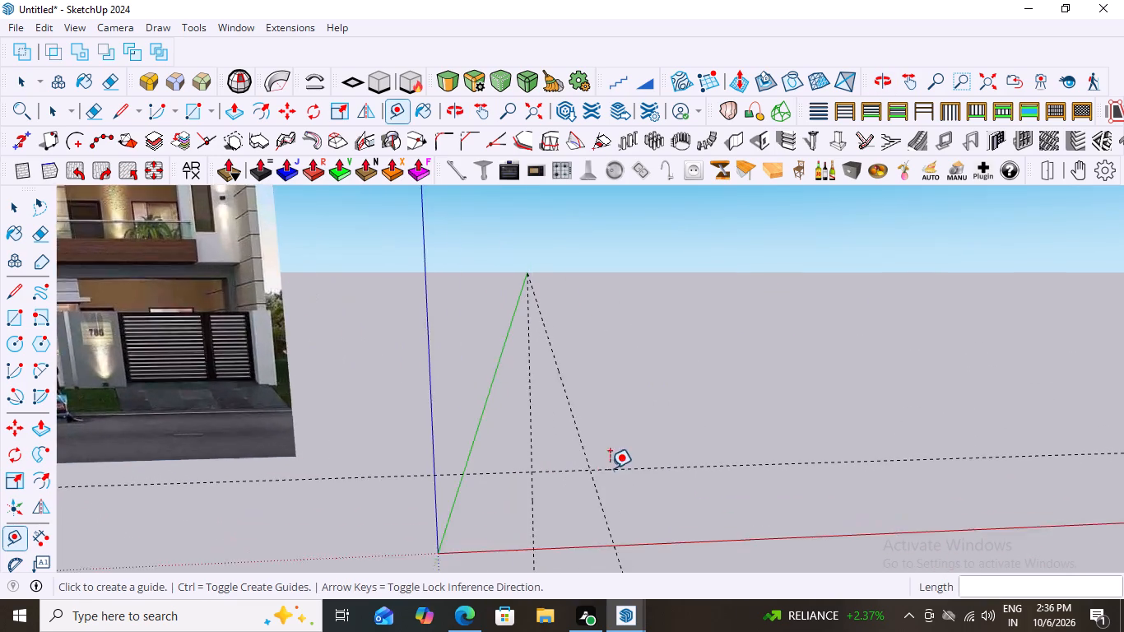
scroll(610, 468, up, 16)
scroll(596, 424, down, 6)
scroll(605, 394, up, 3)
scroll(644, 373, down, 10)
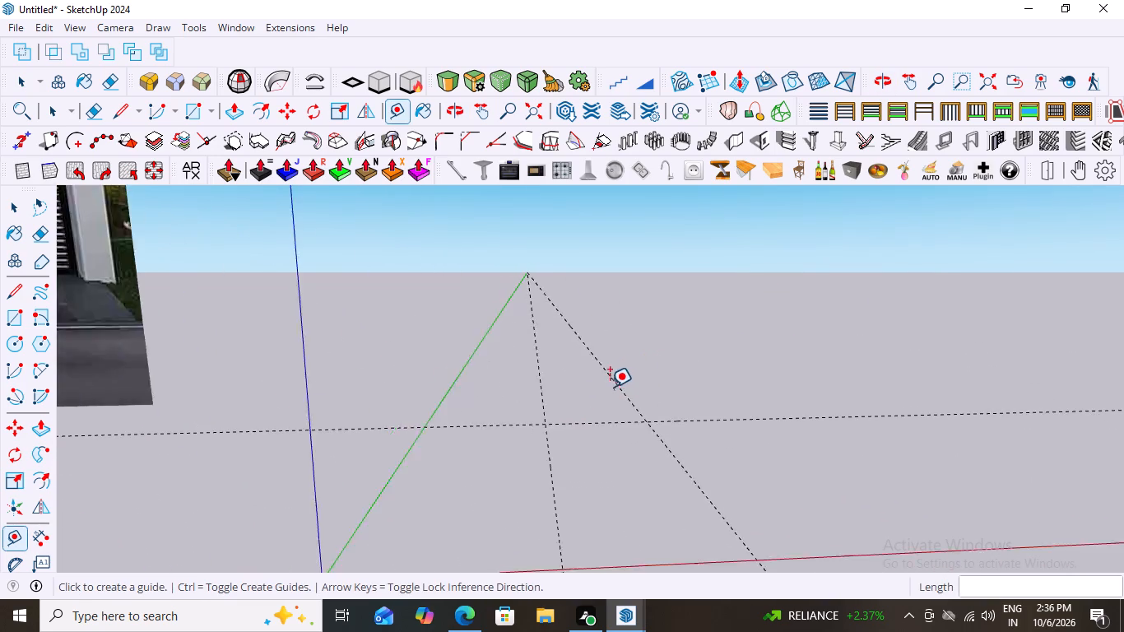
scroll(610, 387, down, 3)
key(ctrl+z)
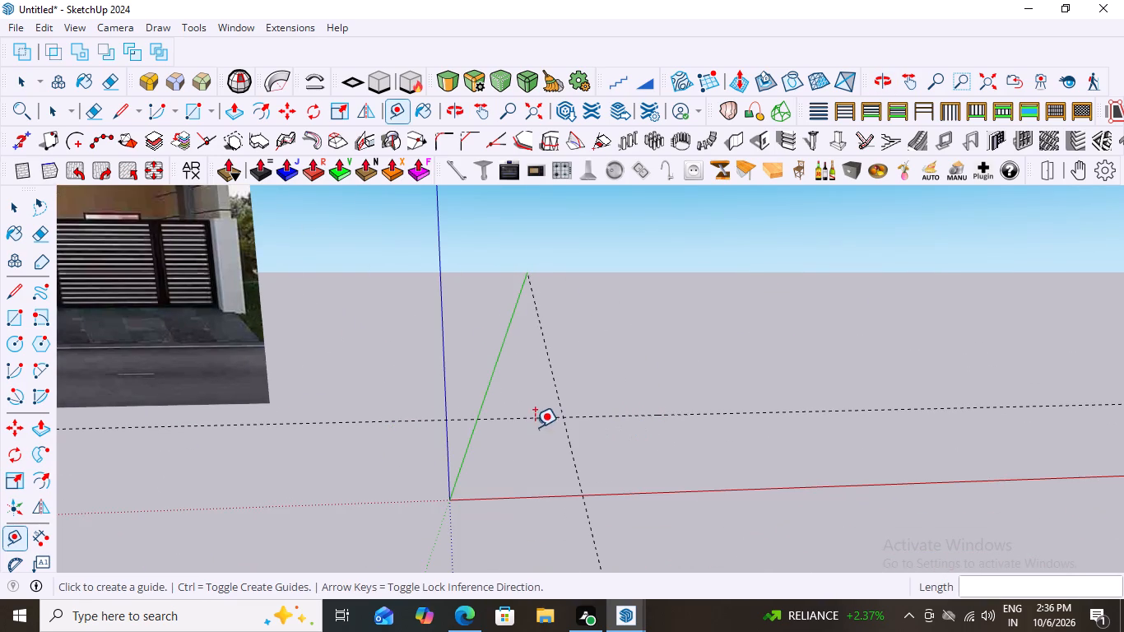
Place a parallel guide 50' from the guide beside the green axis, offset in the positive red direction.
click(555, 388)
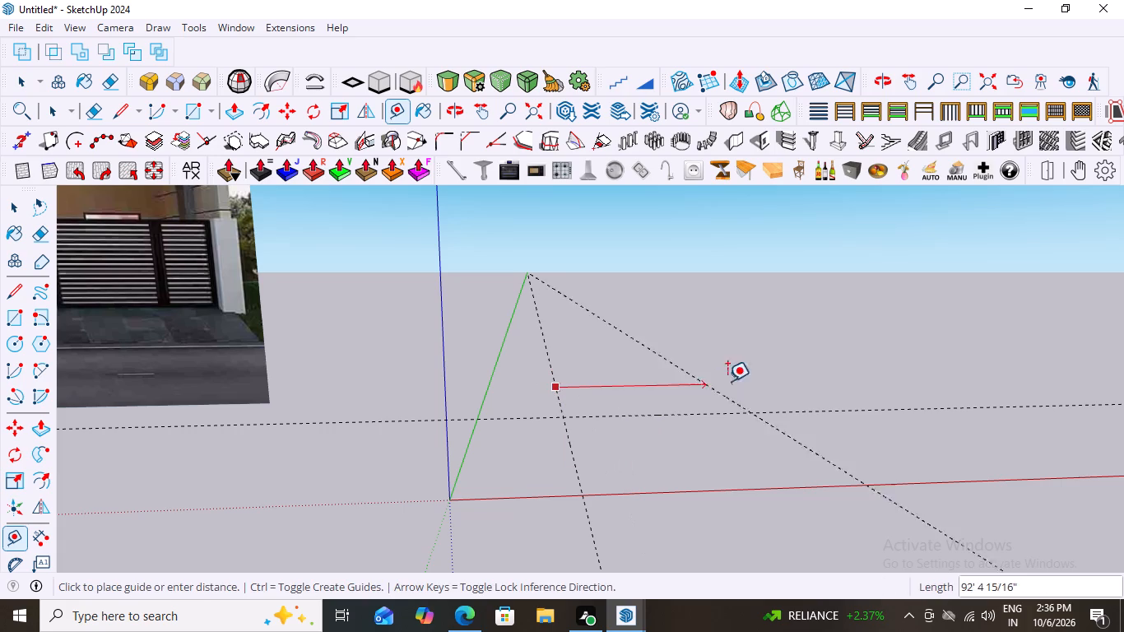
text(50')
key(Return)
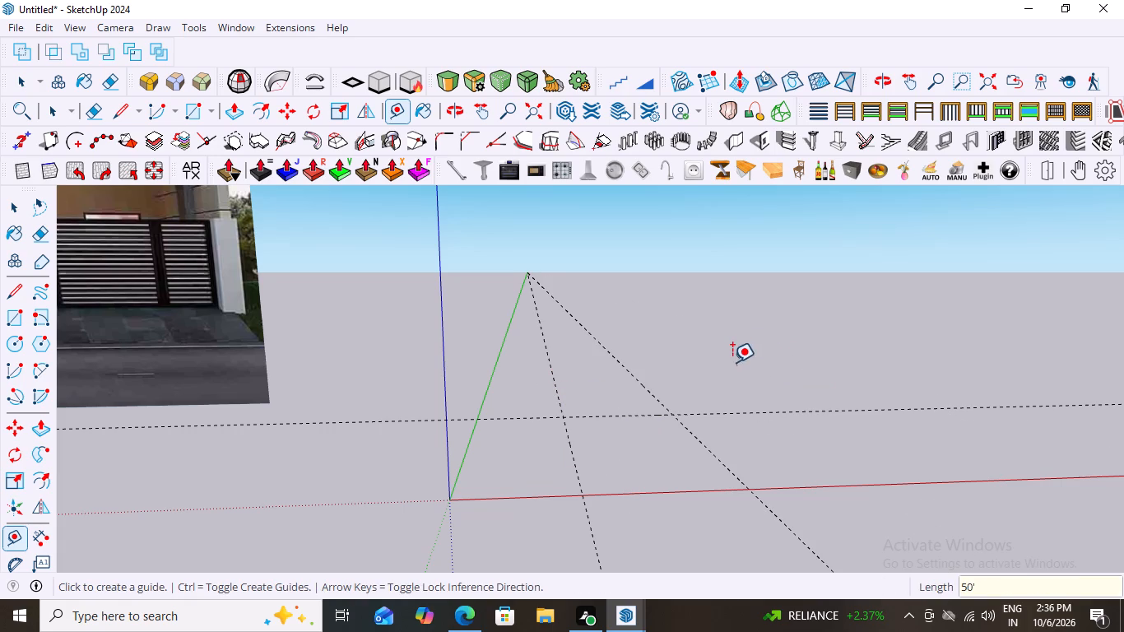
key(space)
scroll(644, 375, down, 6)
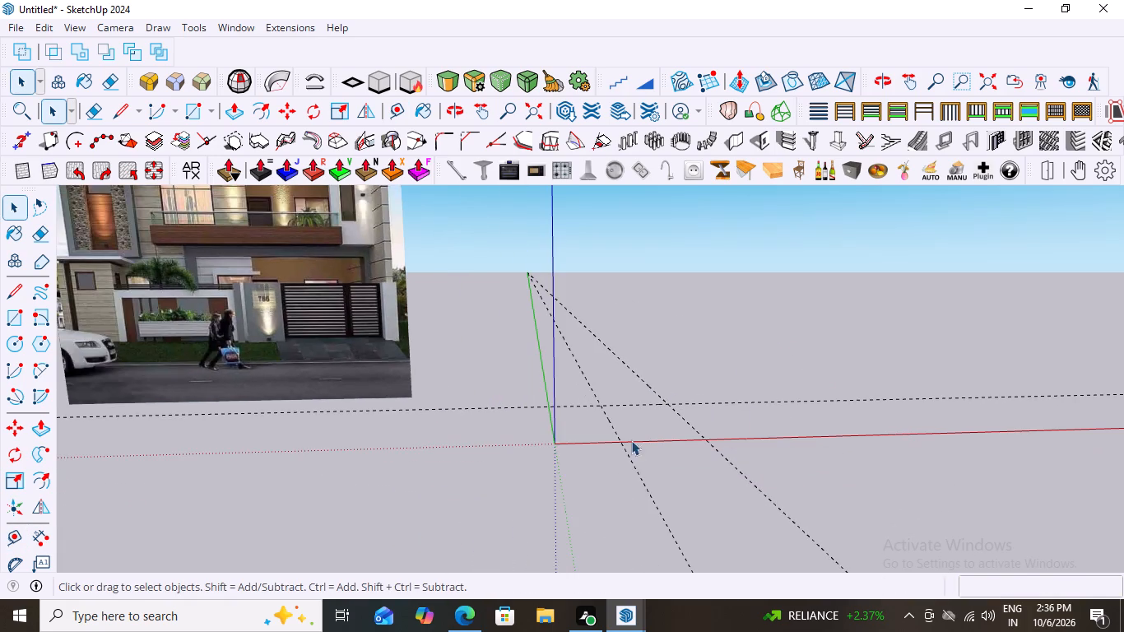
Examine the guide layout around the axes and the facade image, including where the guides cross.
scroll(572, 444, down, 4)
scroll(601, 377, up, 9)
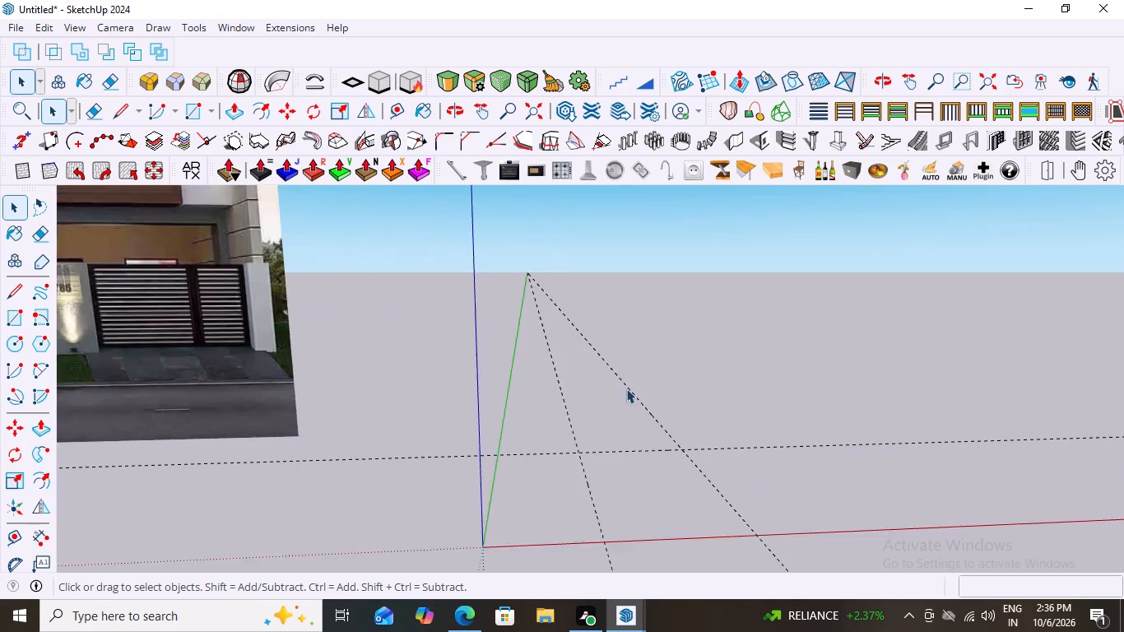
middle_drag(853, 430, 797, 480)
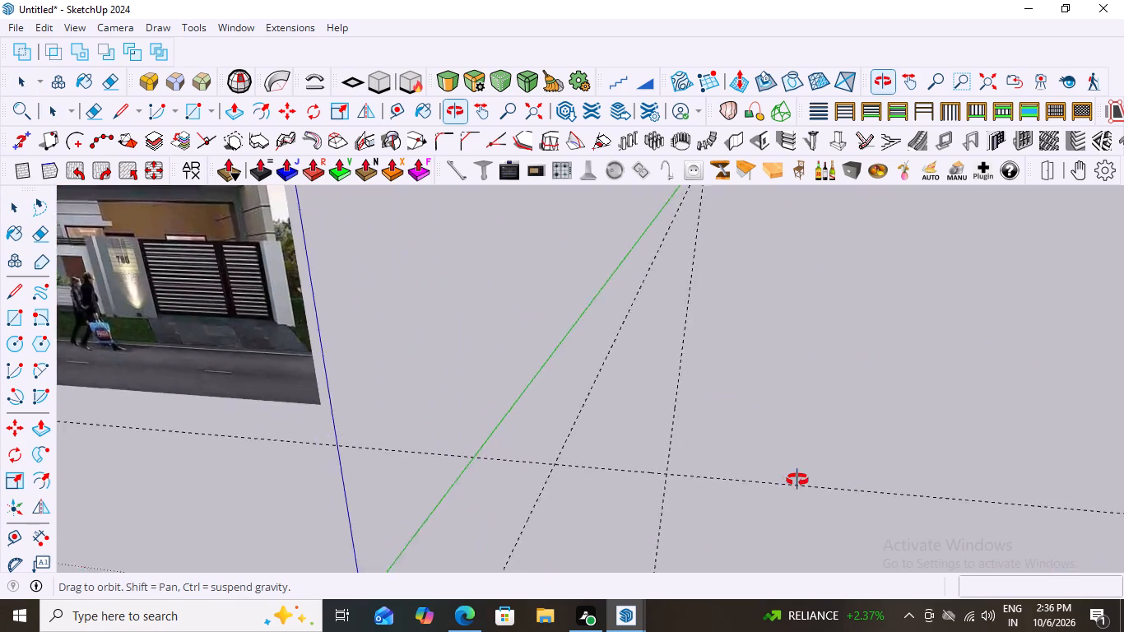
middle_drag(797, 480, 806, 481)
scroll(574, 490, up, 4)
middle_drag(662, 495, 676, 497)
scroll(676, 498, down, 3)
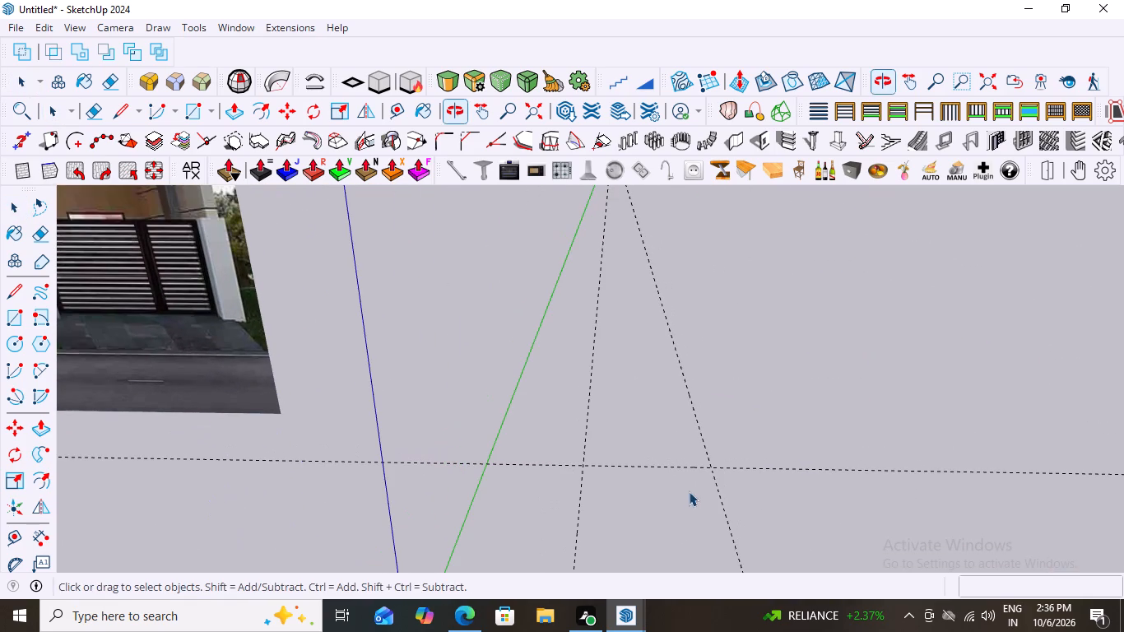
scroll(564, 466, up, 3)
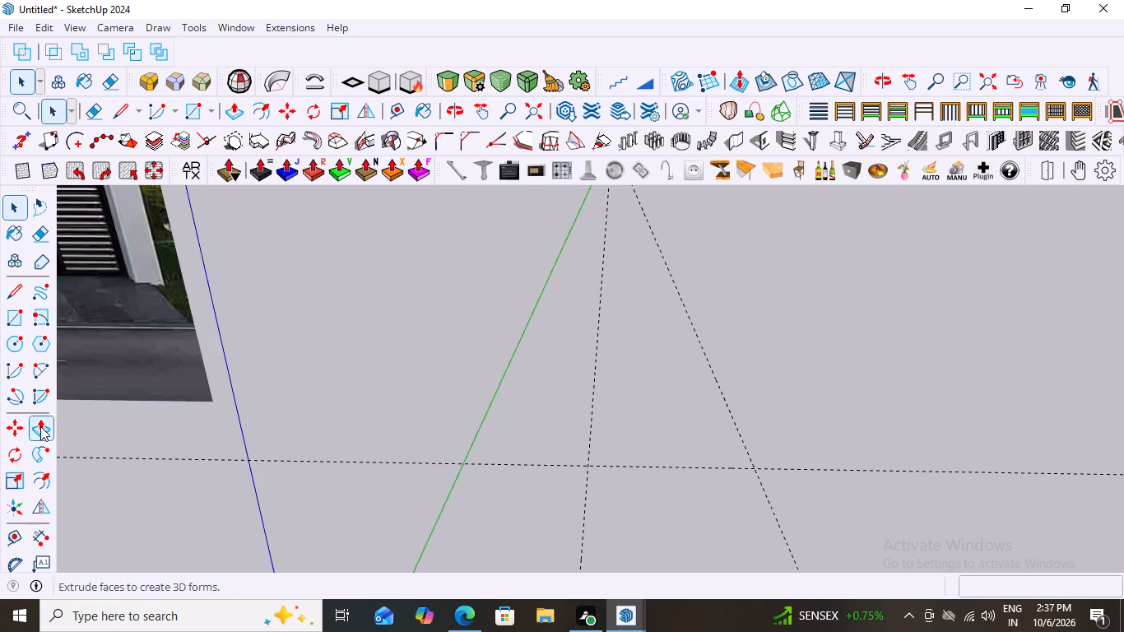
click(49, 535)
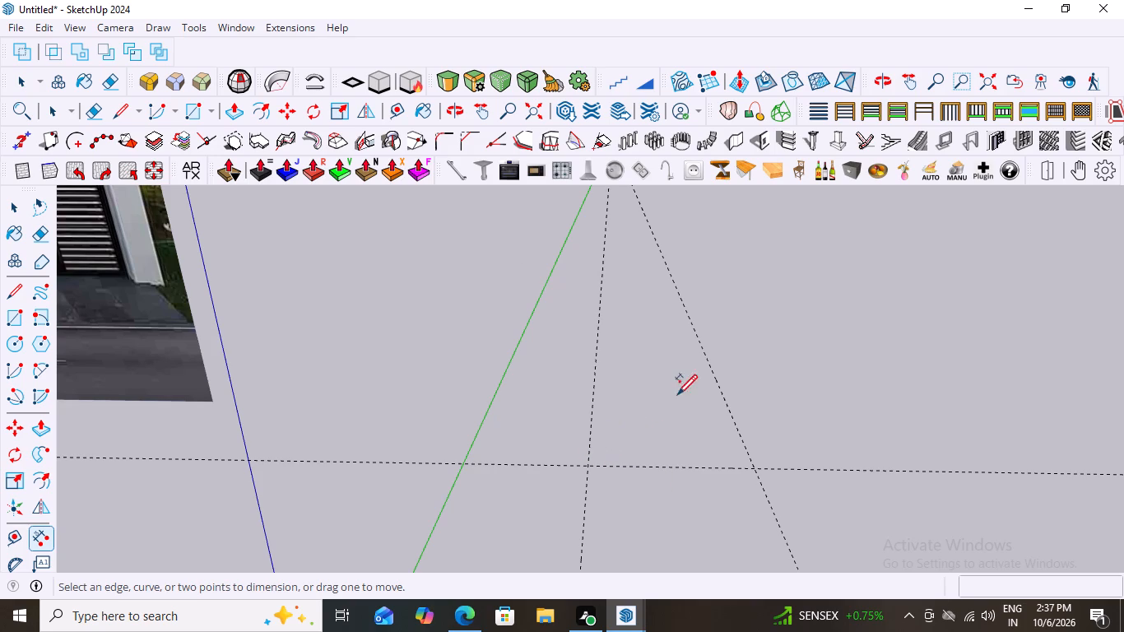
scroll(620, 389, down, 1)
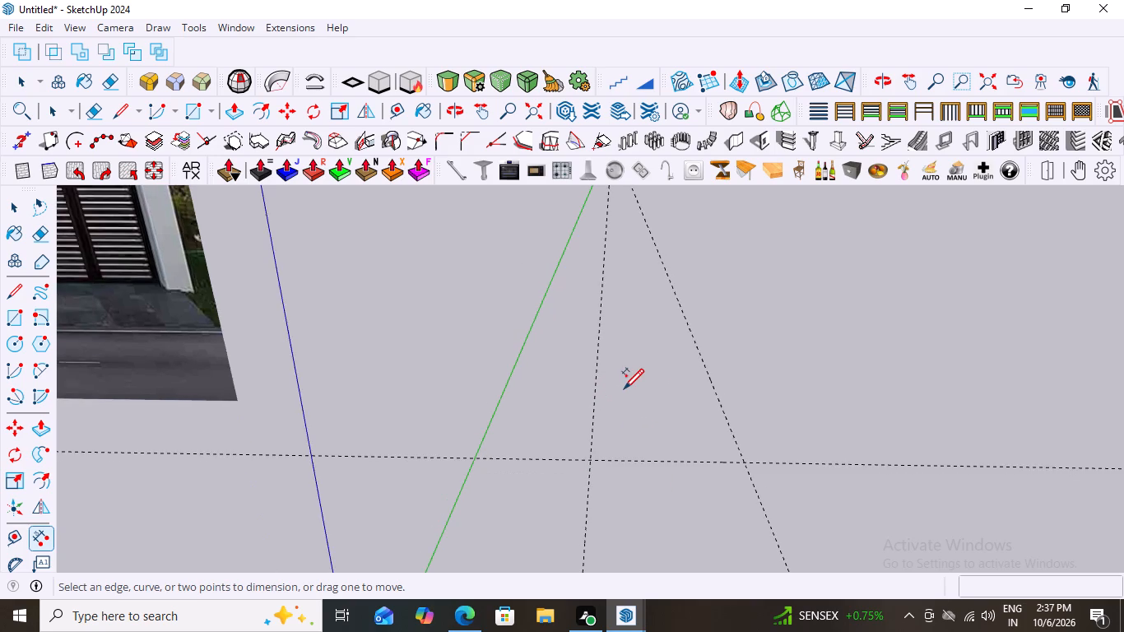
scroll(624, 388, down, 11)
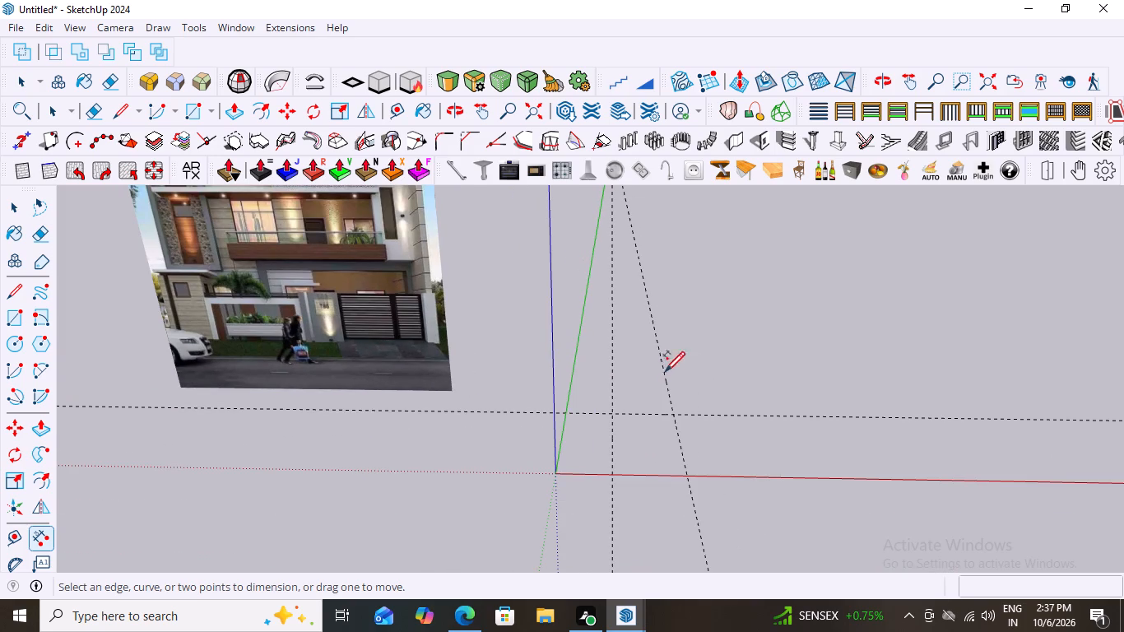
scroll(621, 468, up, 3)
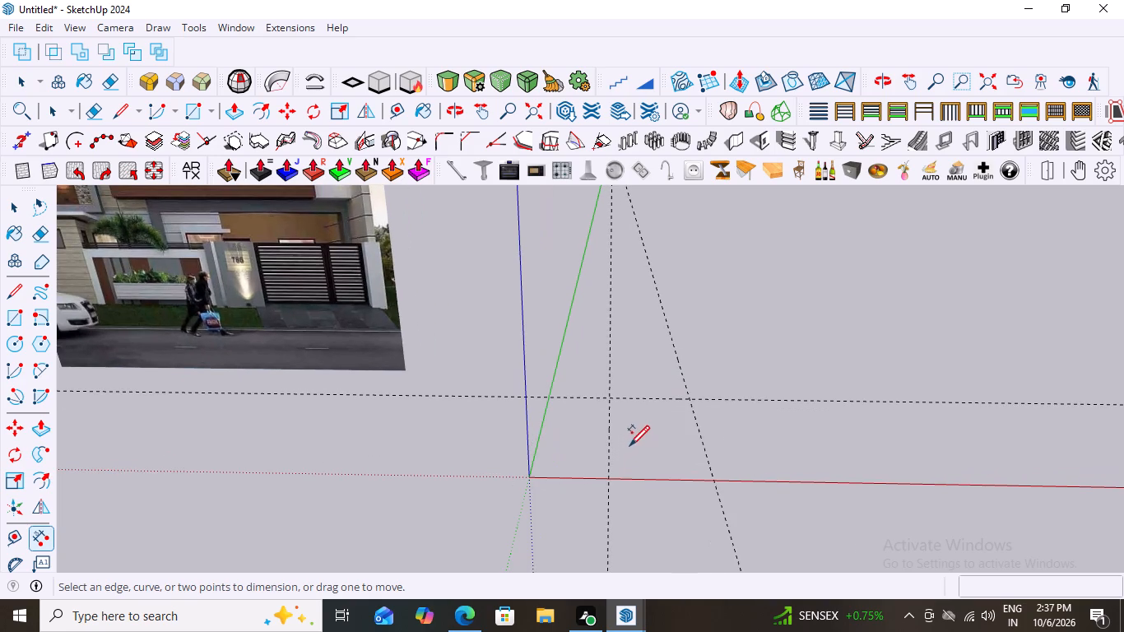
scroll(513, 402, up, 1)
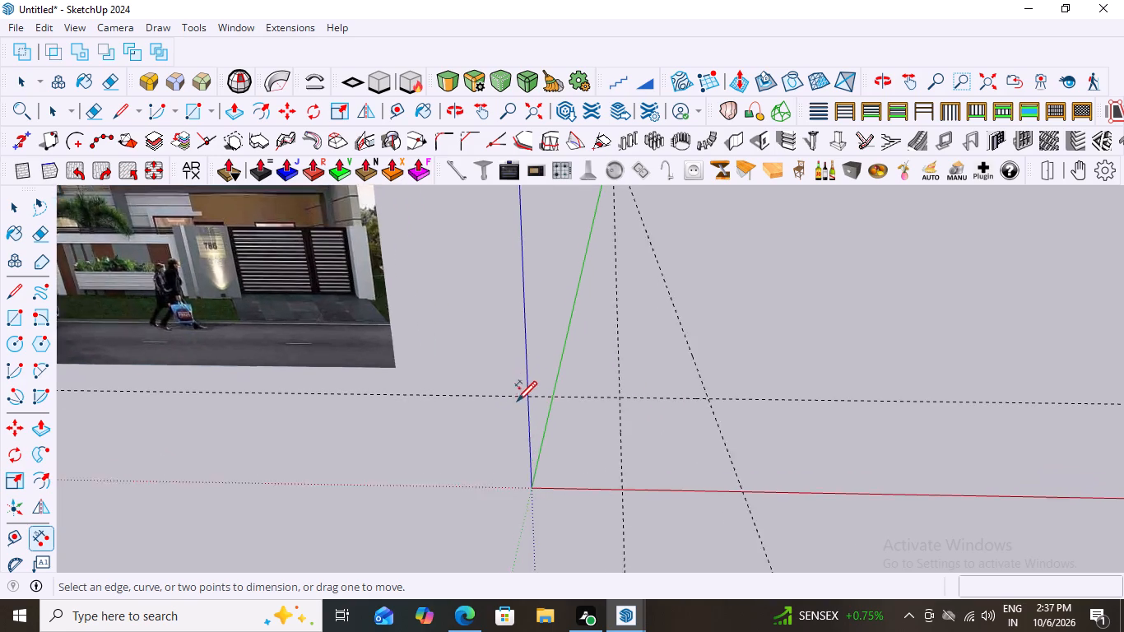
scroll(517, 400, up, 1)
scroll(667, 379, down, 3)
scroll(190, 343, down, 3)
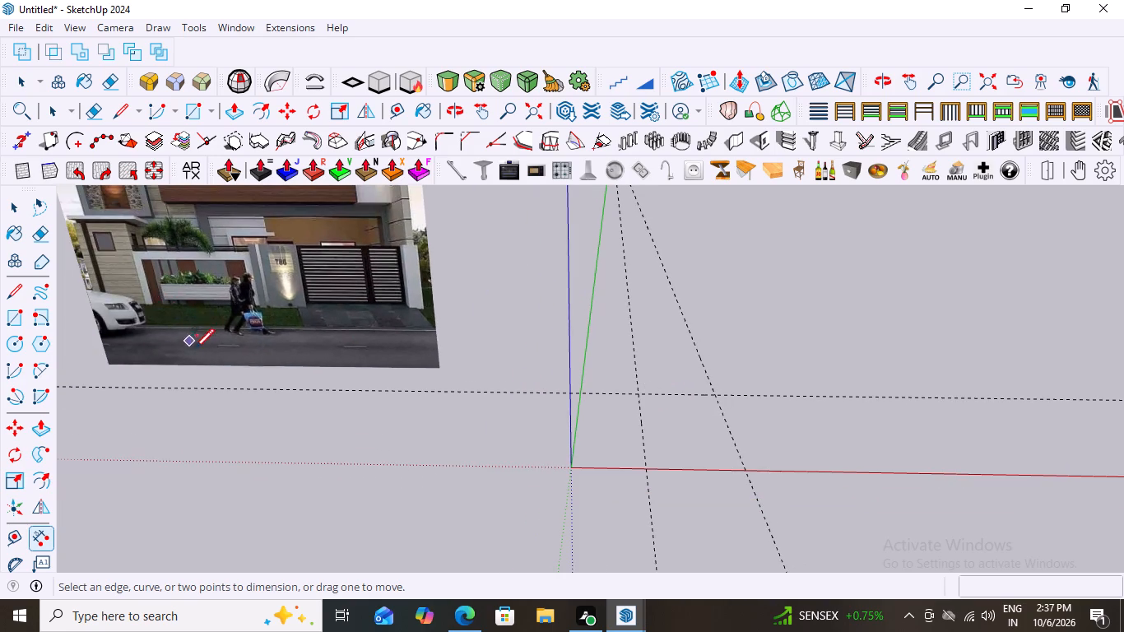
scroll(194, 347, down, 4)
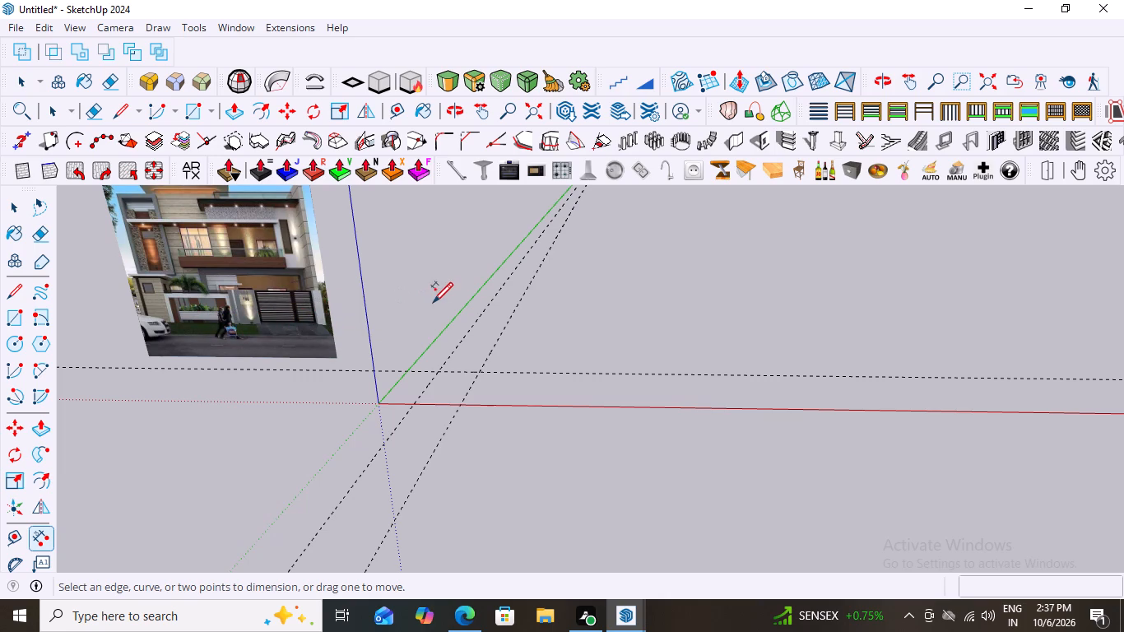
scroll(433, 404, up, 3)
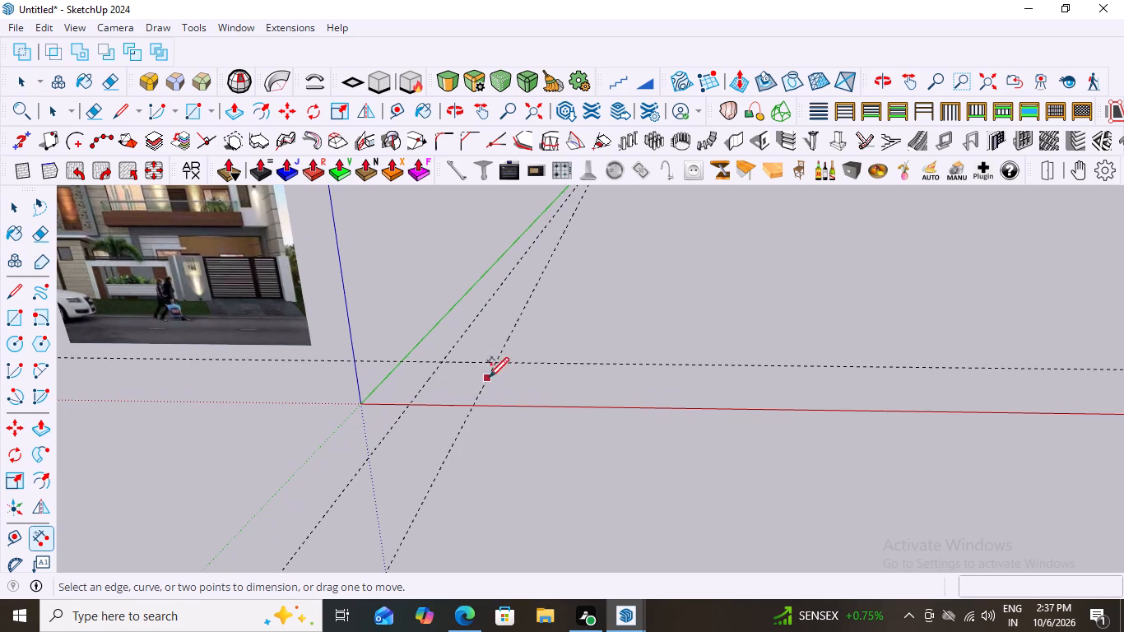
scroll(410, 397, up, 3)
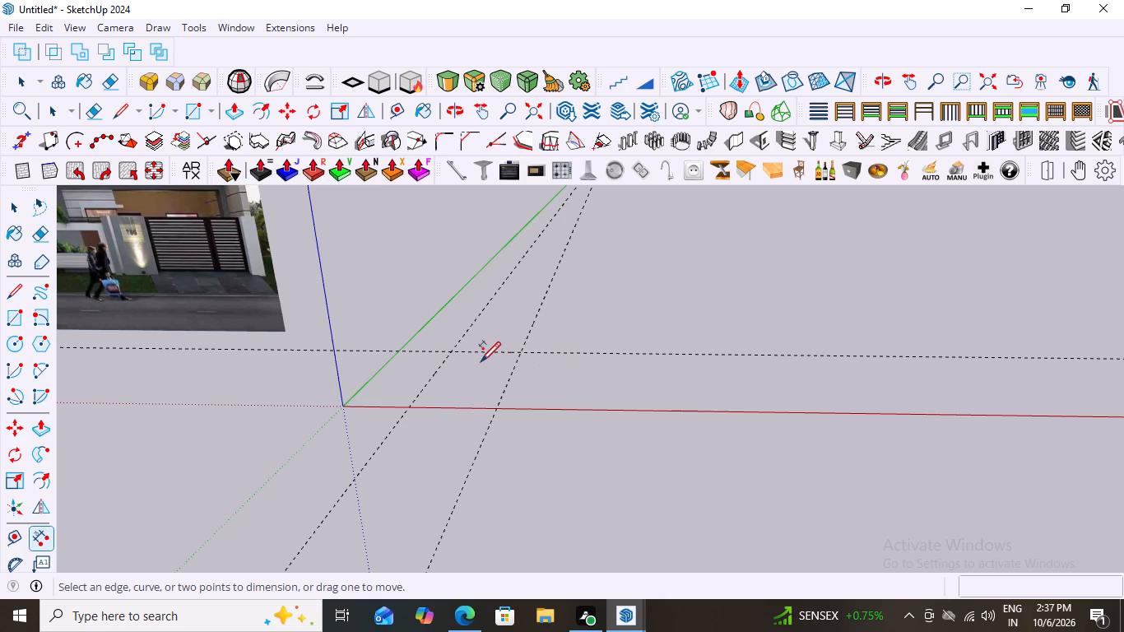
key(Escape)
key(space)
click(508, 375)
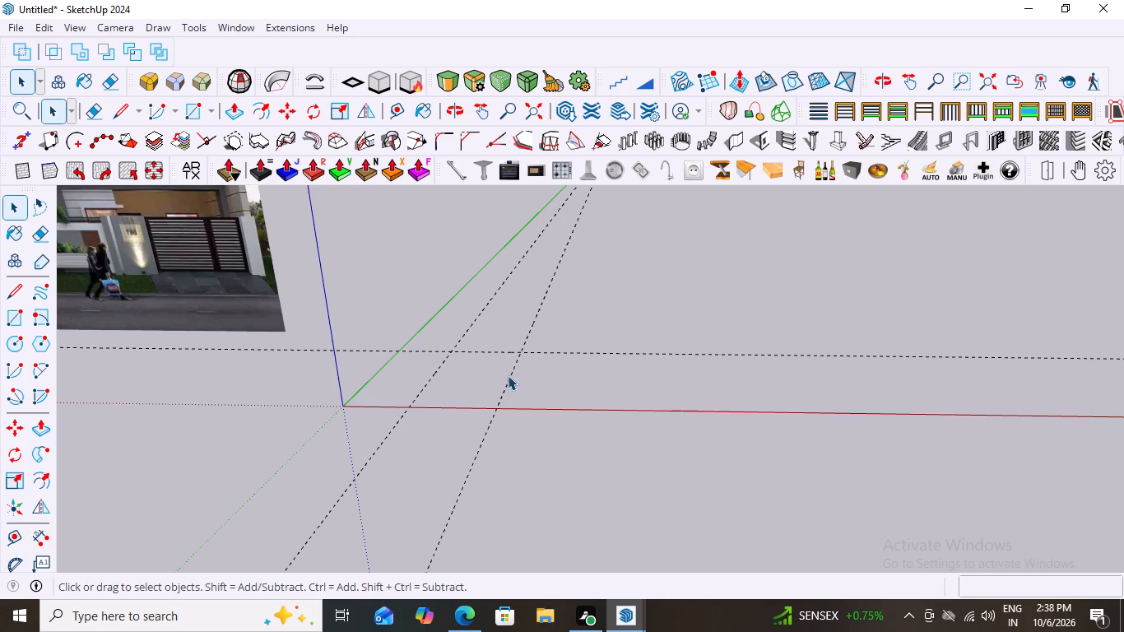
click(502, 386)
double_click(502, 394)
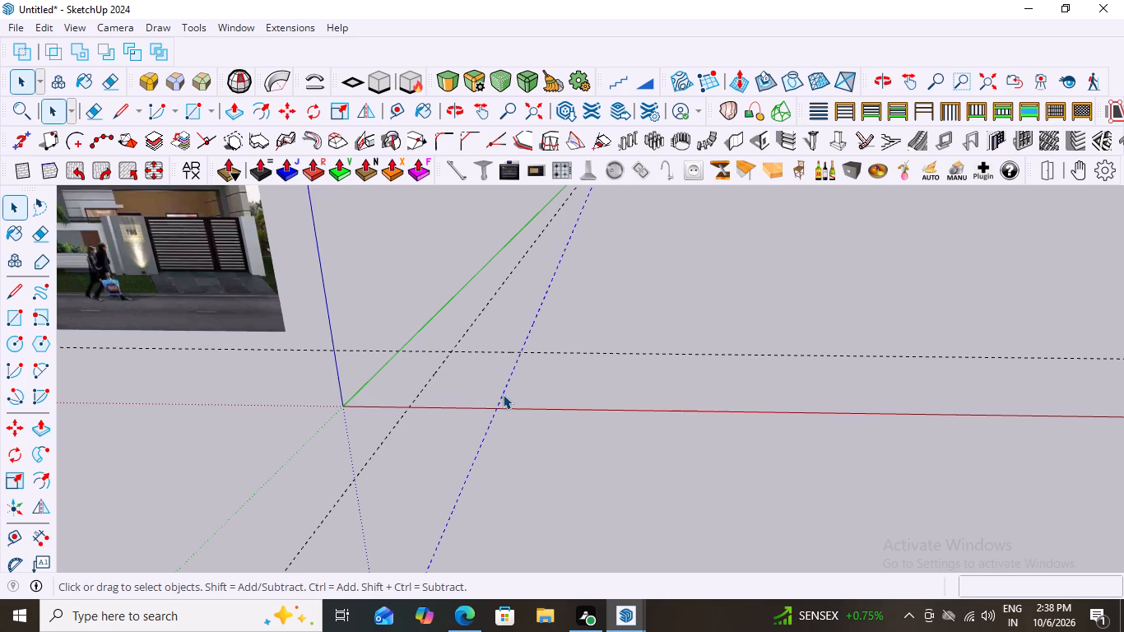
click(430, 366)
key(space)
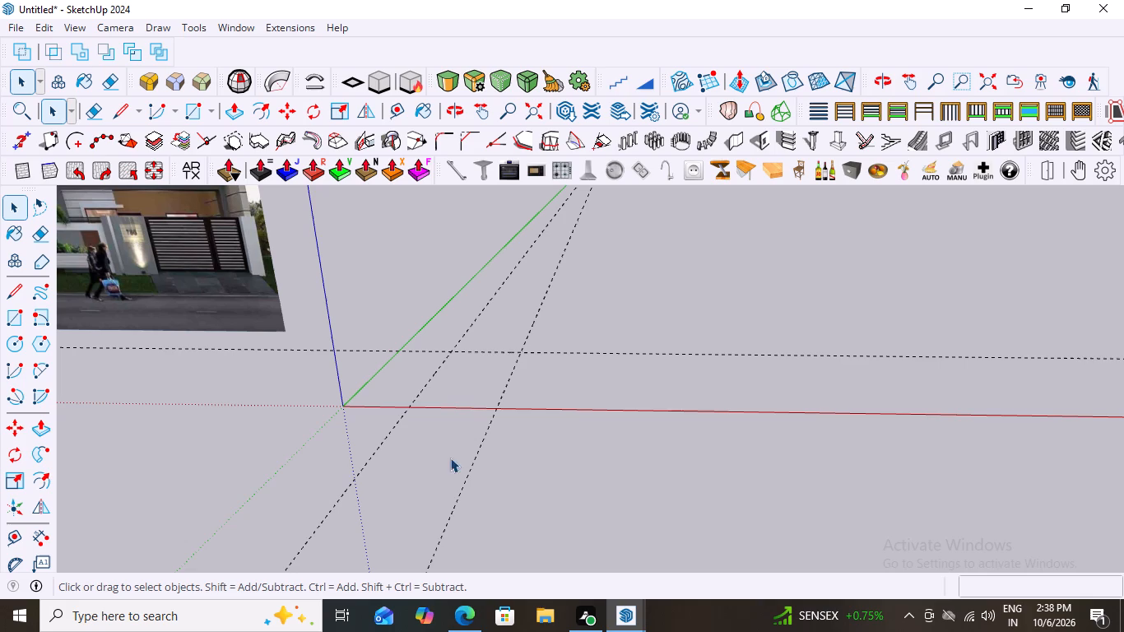
Check the distance between the two green-direction guides along the crossing guide with the Dimension tool, without placing a dimension.
click(43, 531)
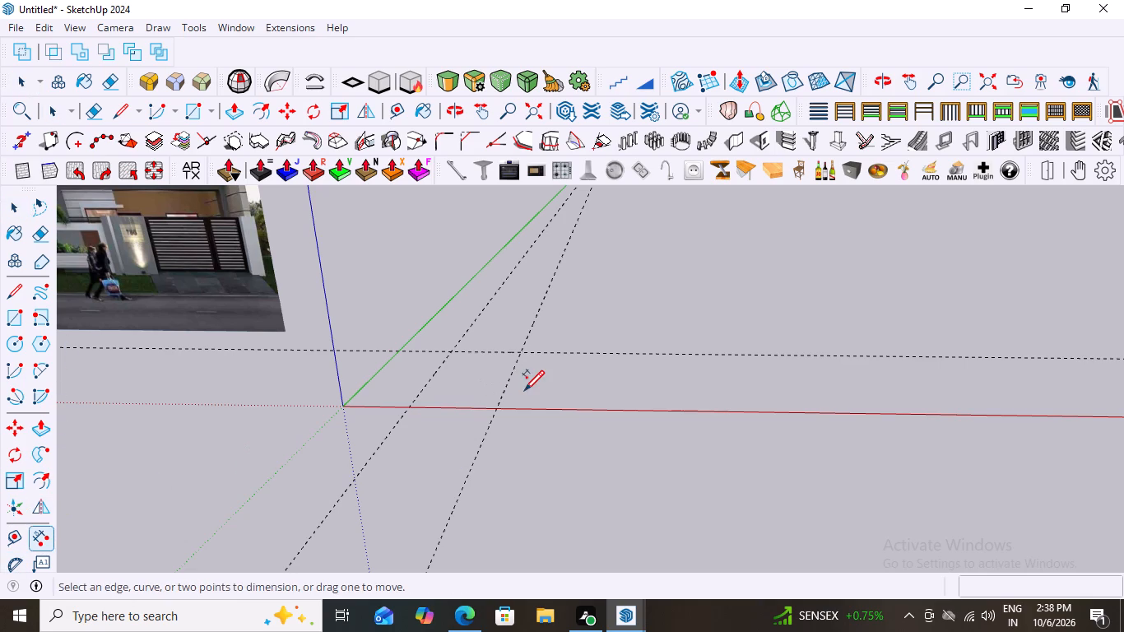
click(453, 349)
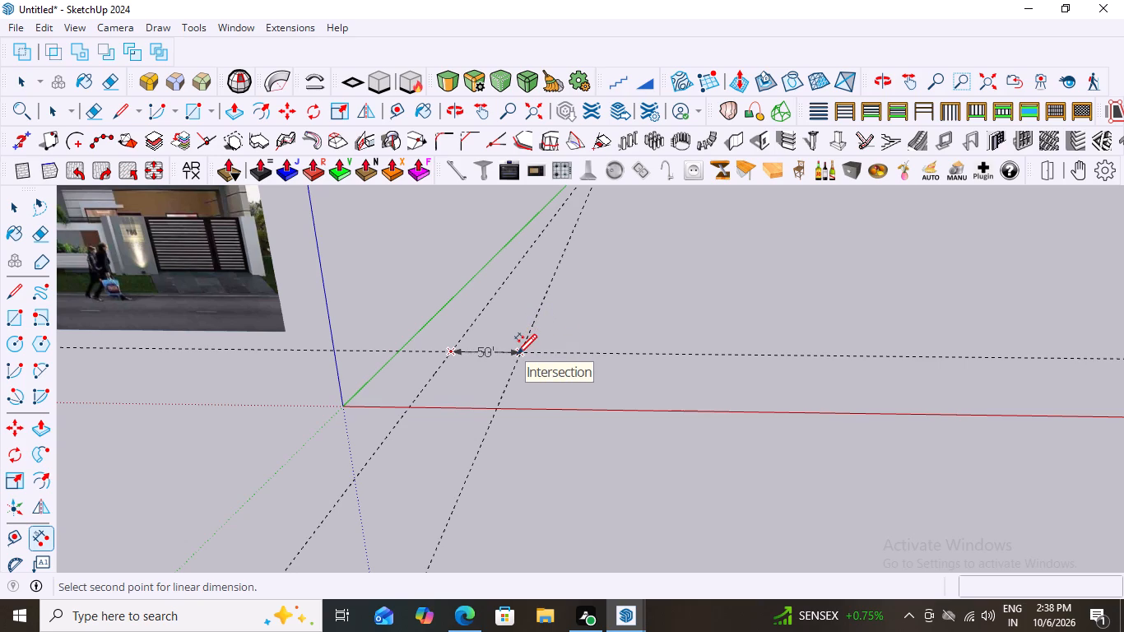
key(space)
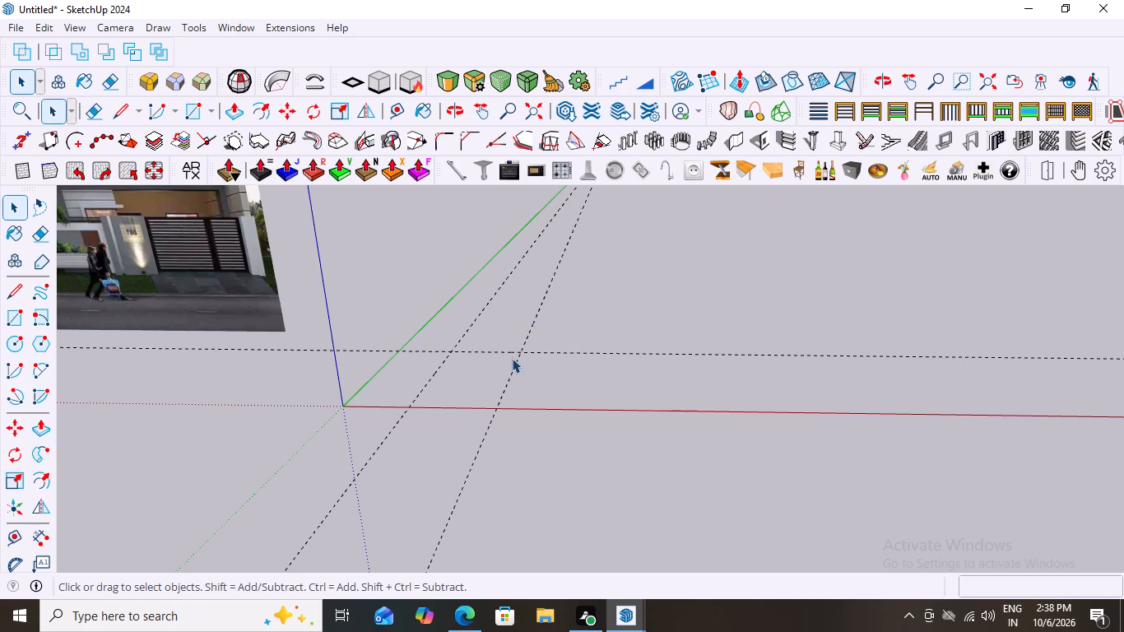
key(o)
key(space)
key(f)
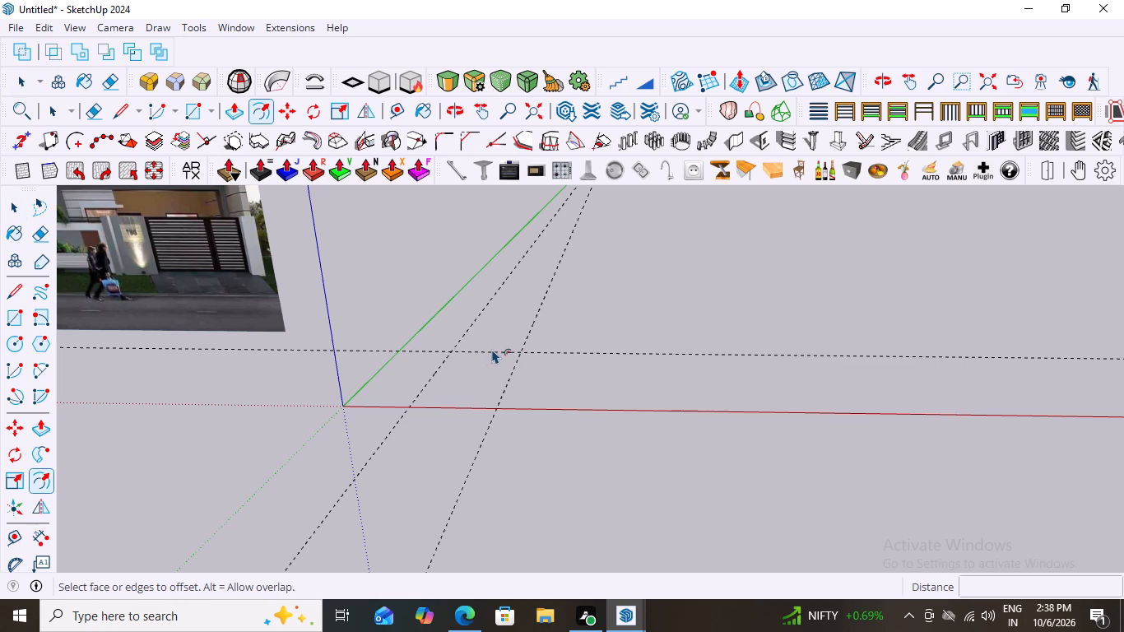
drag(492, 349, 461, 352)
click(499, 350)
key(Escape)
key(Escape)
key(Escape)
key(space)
Place a parallel guide 40' from the guide running along the red axis, offset in the positive green direction.
key(t)
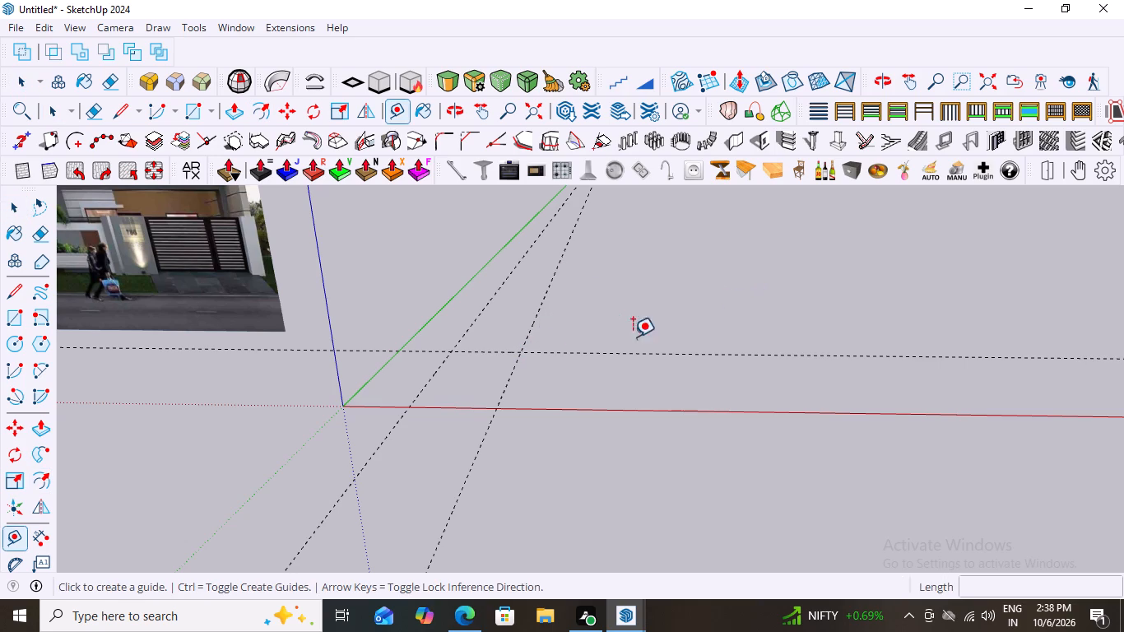
click(490, 349)
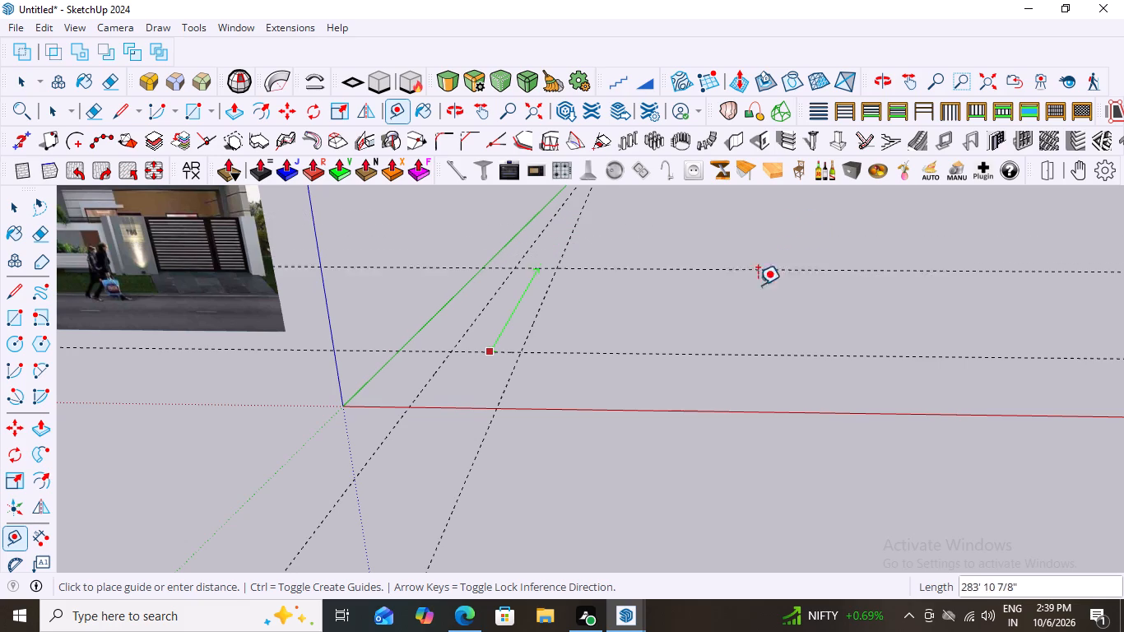
scroll(605, 332, up, 3)
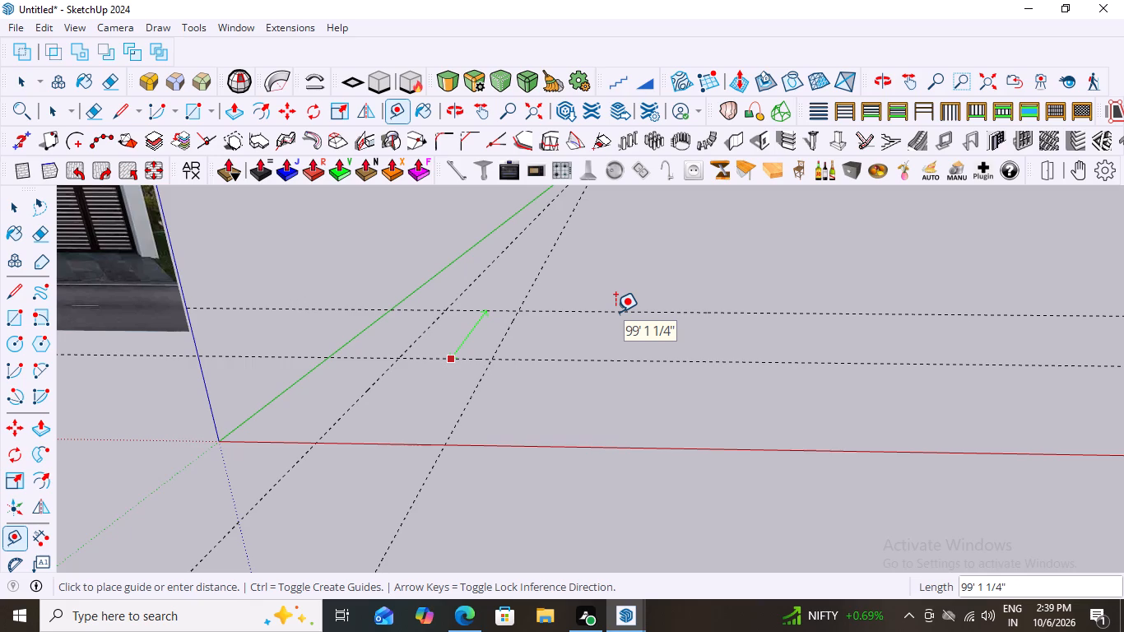
key(4)
key(0)
key(apostrophe)
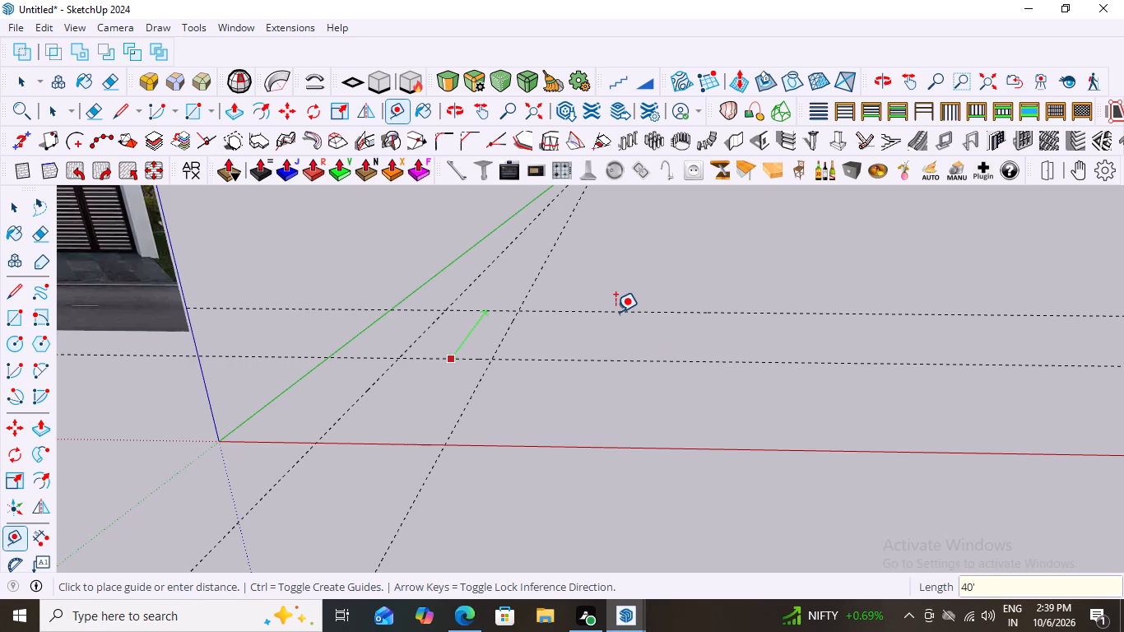
key(Return)
Place a parallel guide 9" inward from the green-direction guide nearest the green axis, offset in the positive red direction.
scroll(697, 309, down, 4)
scroll(766, 330, down, 4)
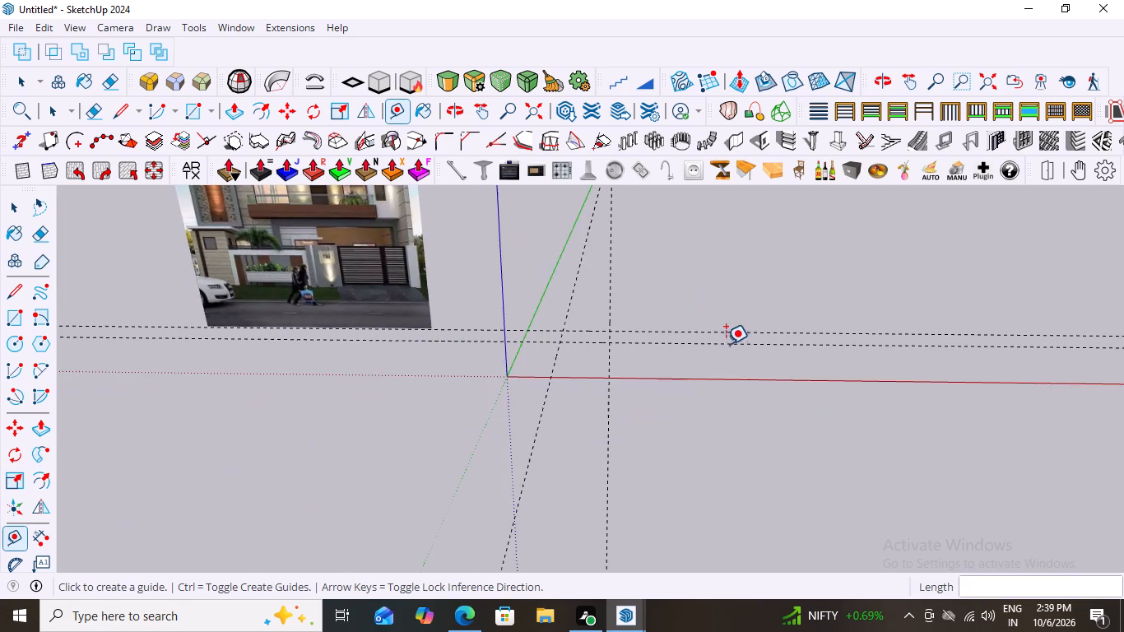
scroll(700, 346, down, 3)
middle_drag(620, 363, 635, 444)
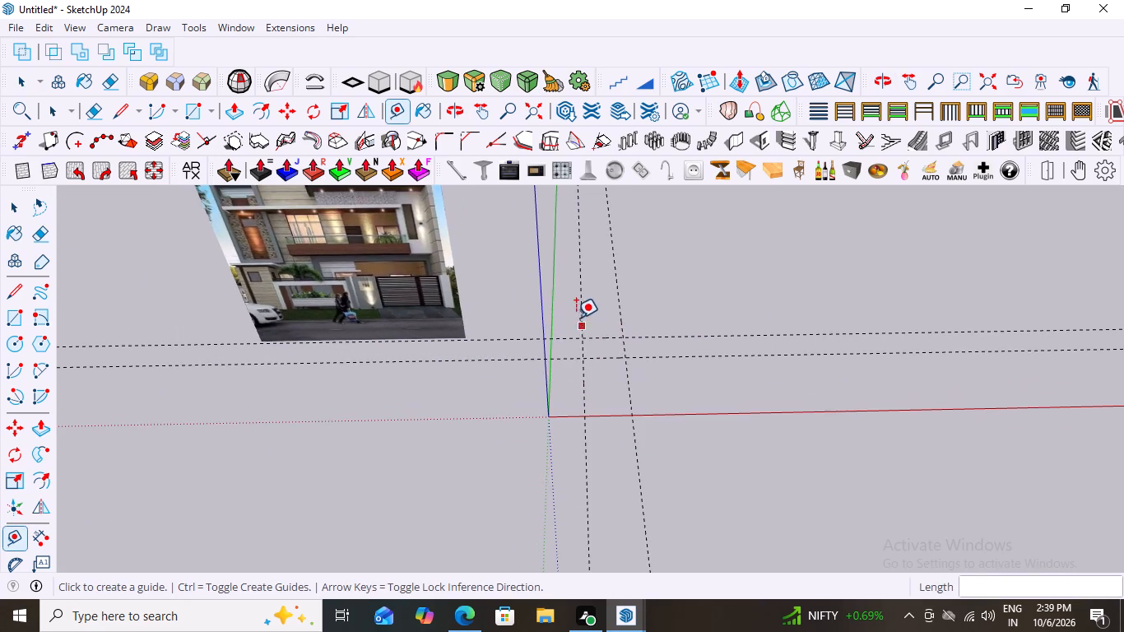
scroll(573, 313, up, 3)
scroll(612, 371, up, 13)
scroll(639, 436, up, 3)
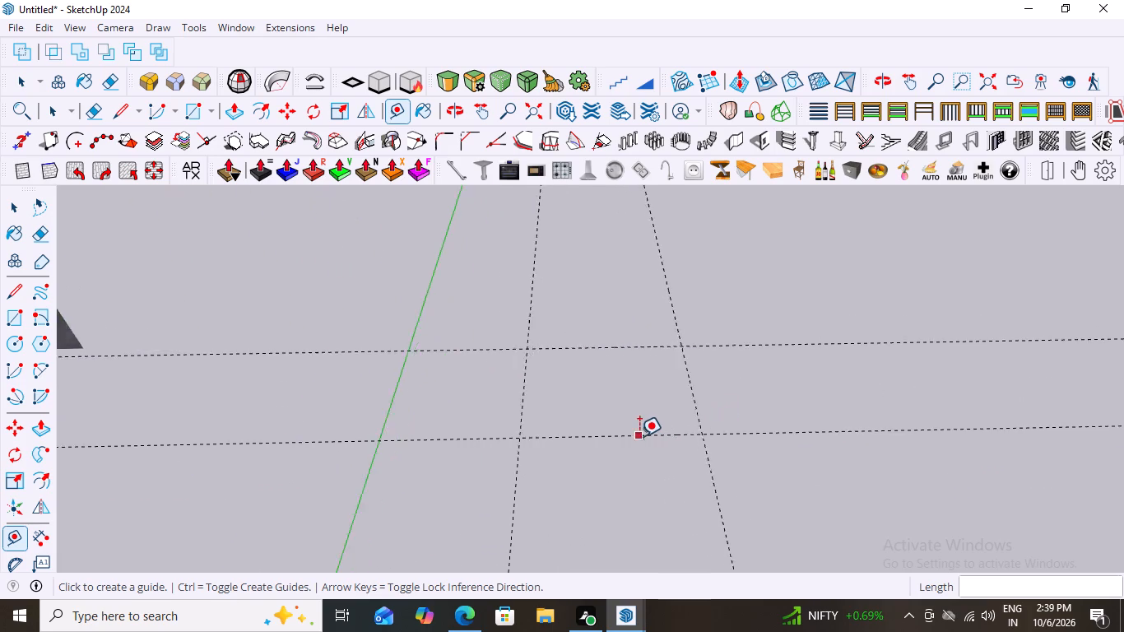
scroll(639, 436, up, 1)
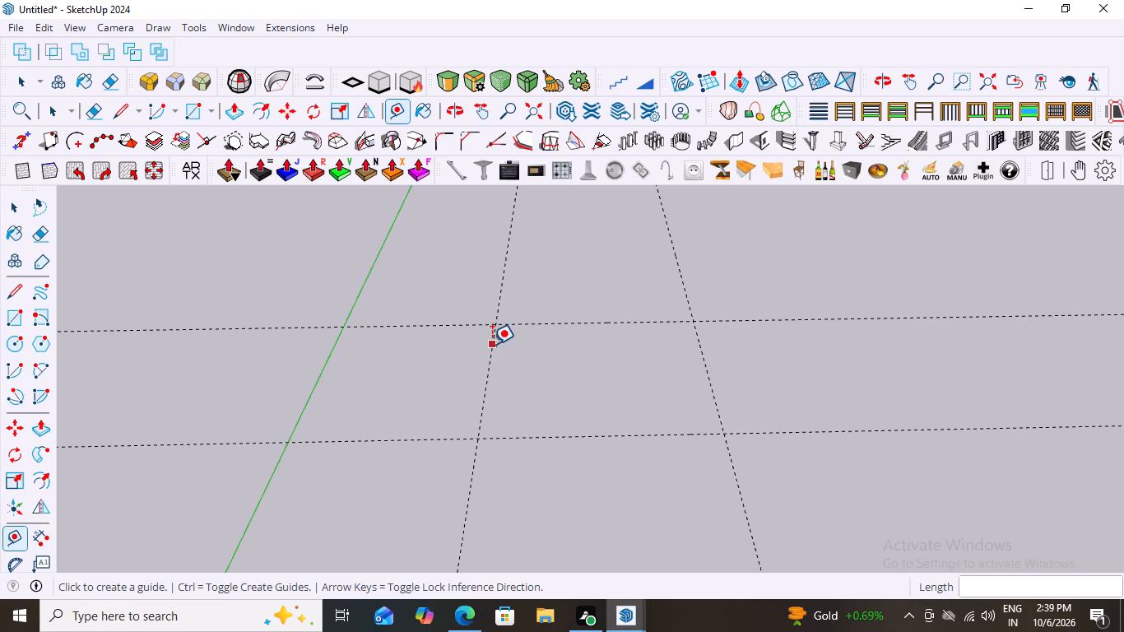
click(491, 344)
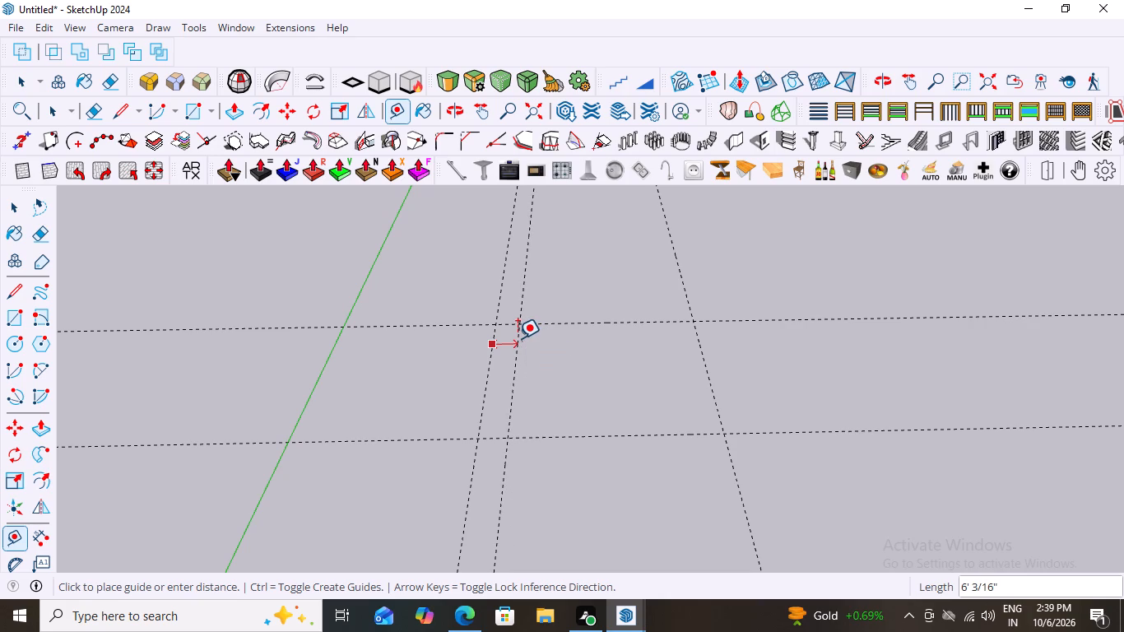
key(9)
key(shift+quotedbl)
key(Return)
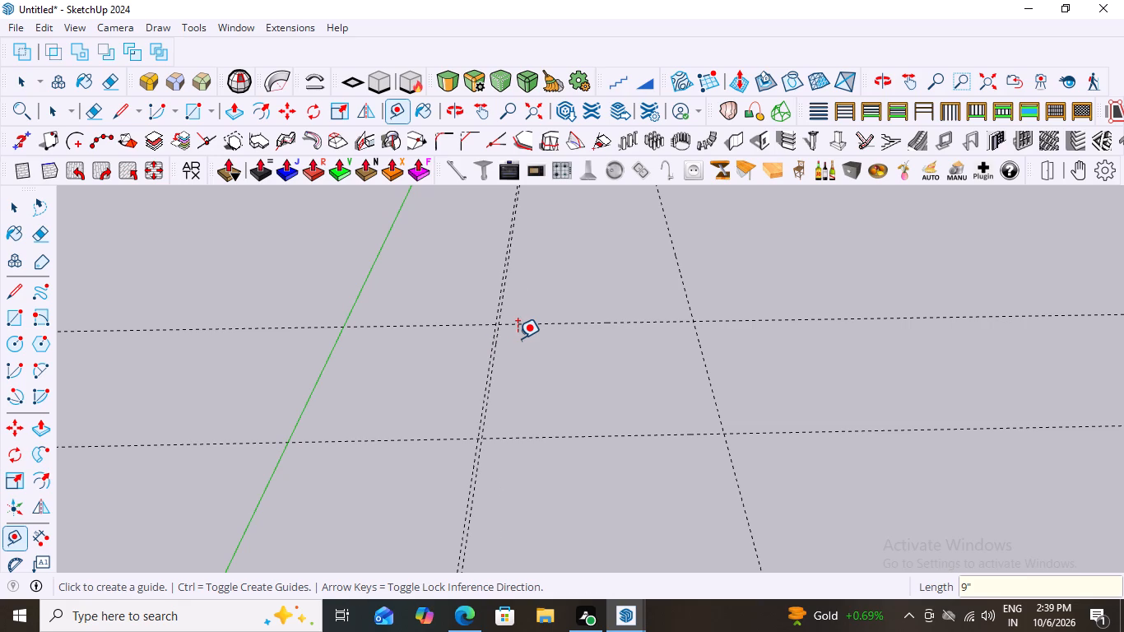
Place a parallel guide 9" inward from the red-direction guide nearest the red axis, offset in the positive green direction.
click(587, 435)
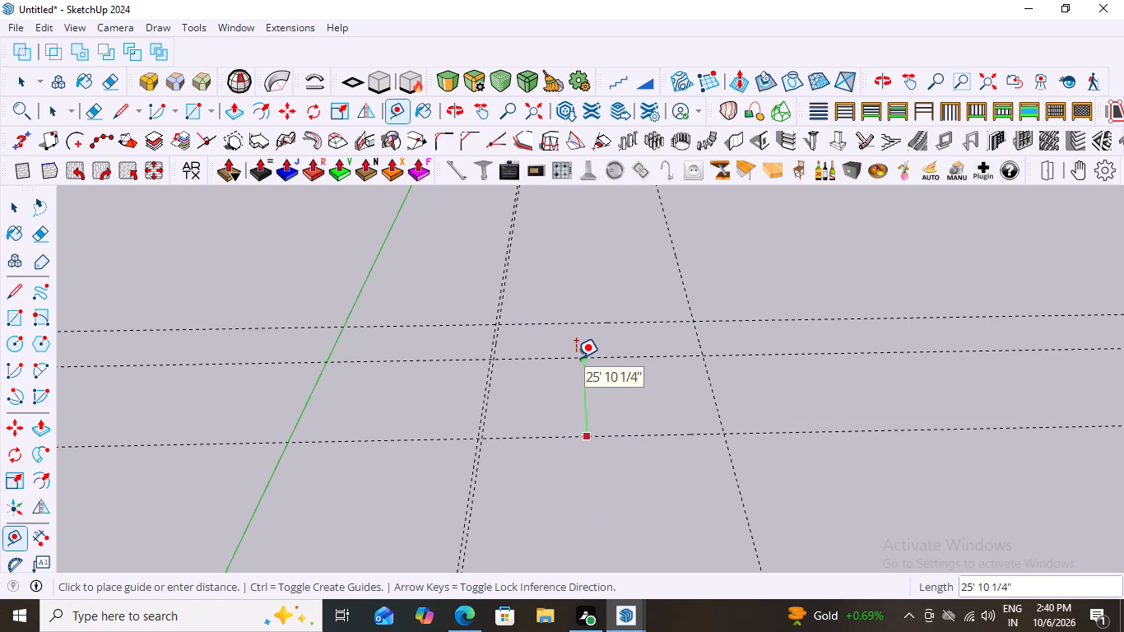
key(9)
key(shift+quotedbl)
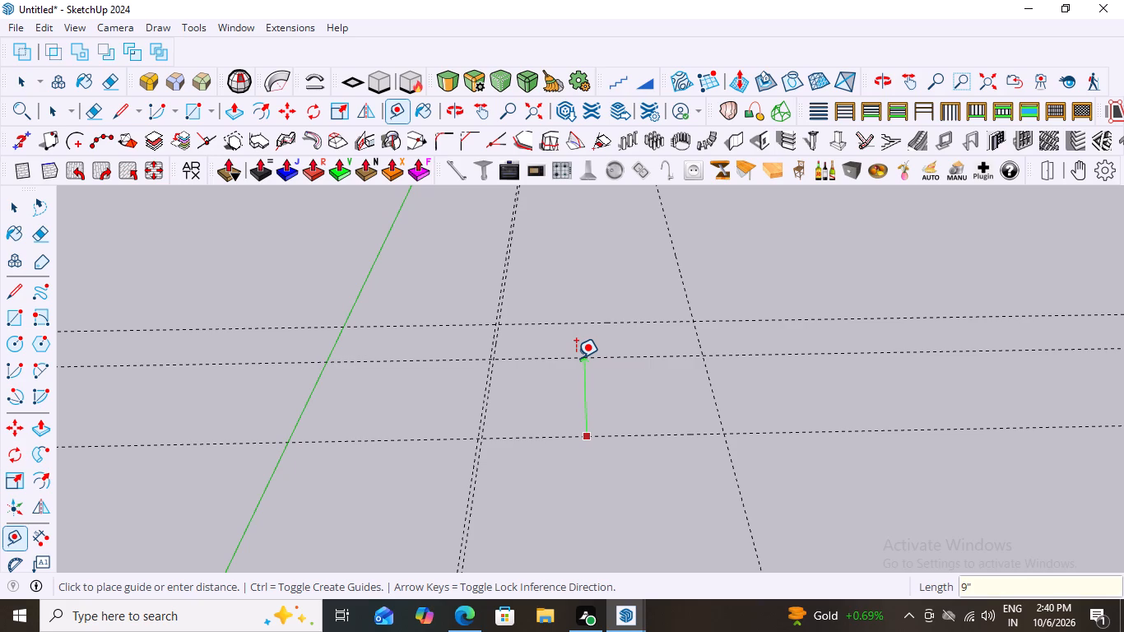
key(Return)
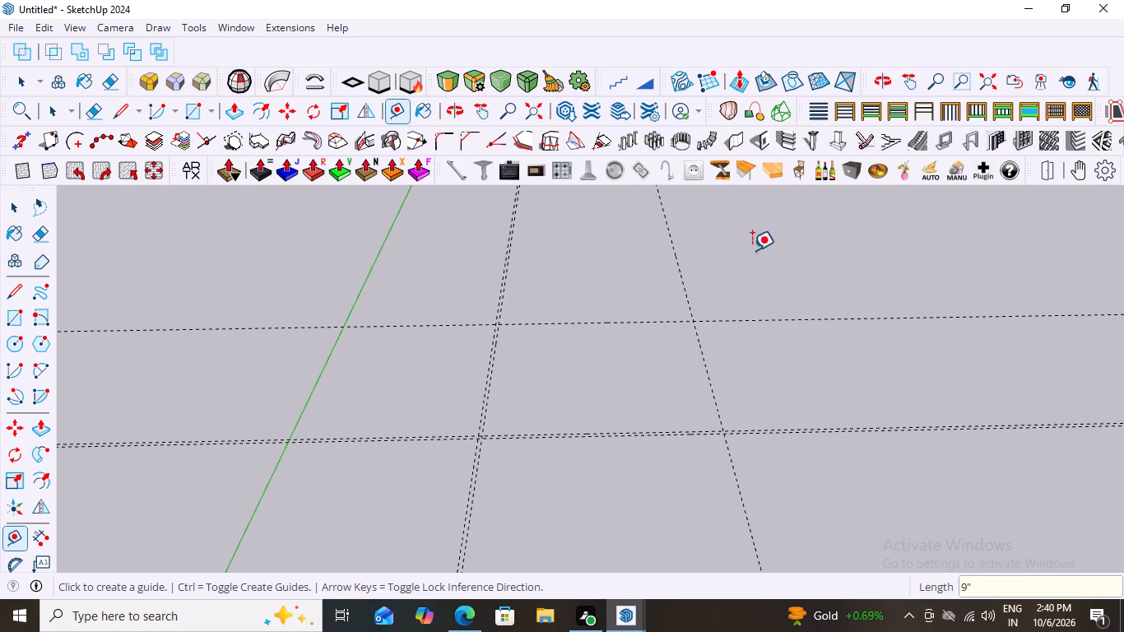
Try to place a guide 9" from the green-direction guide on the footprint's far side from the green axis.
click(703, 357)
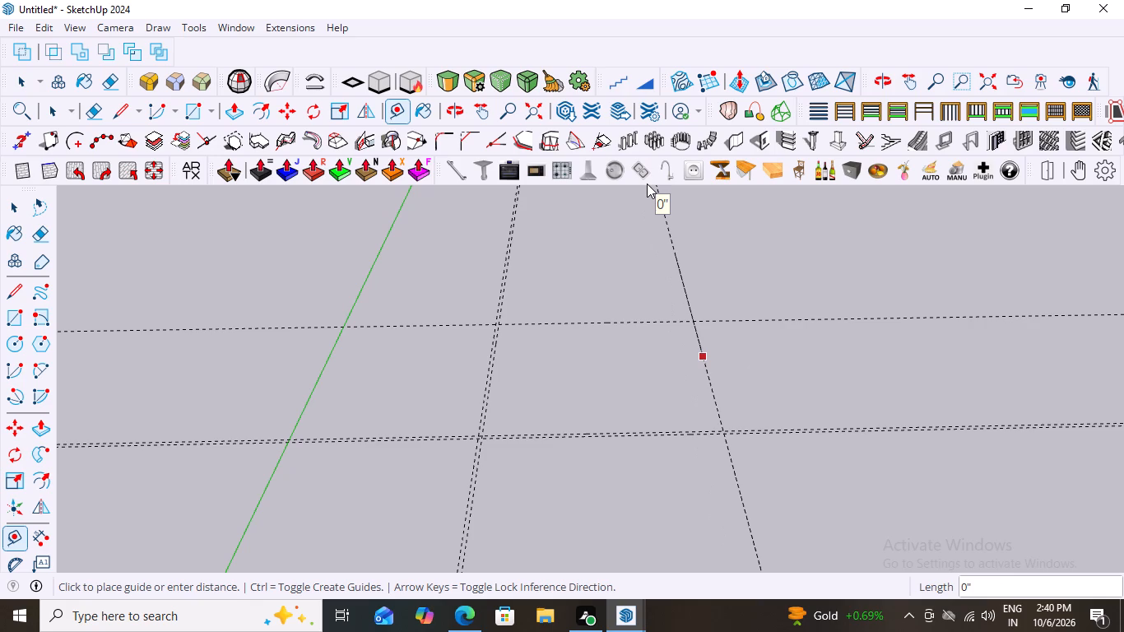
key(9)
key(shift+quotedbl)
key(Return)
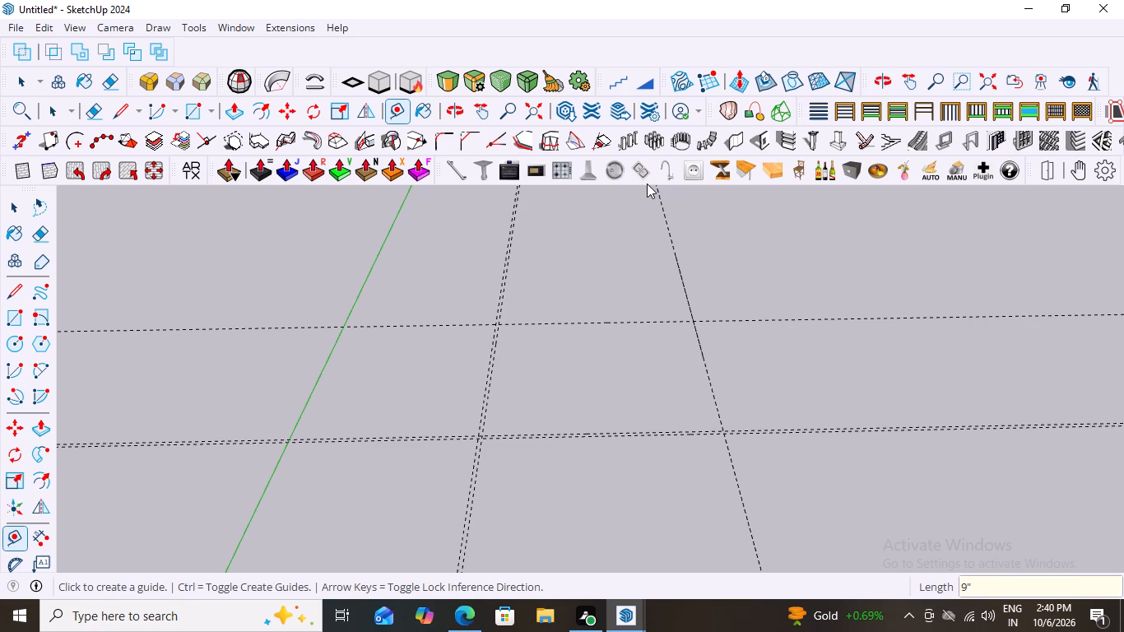
Place a parallel guide 9" inward from the green-direction guide farthest from the green axis, offset toward that axis.
scroll(666, 441, up, 7)
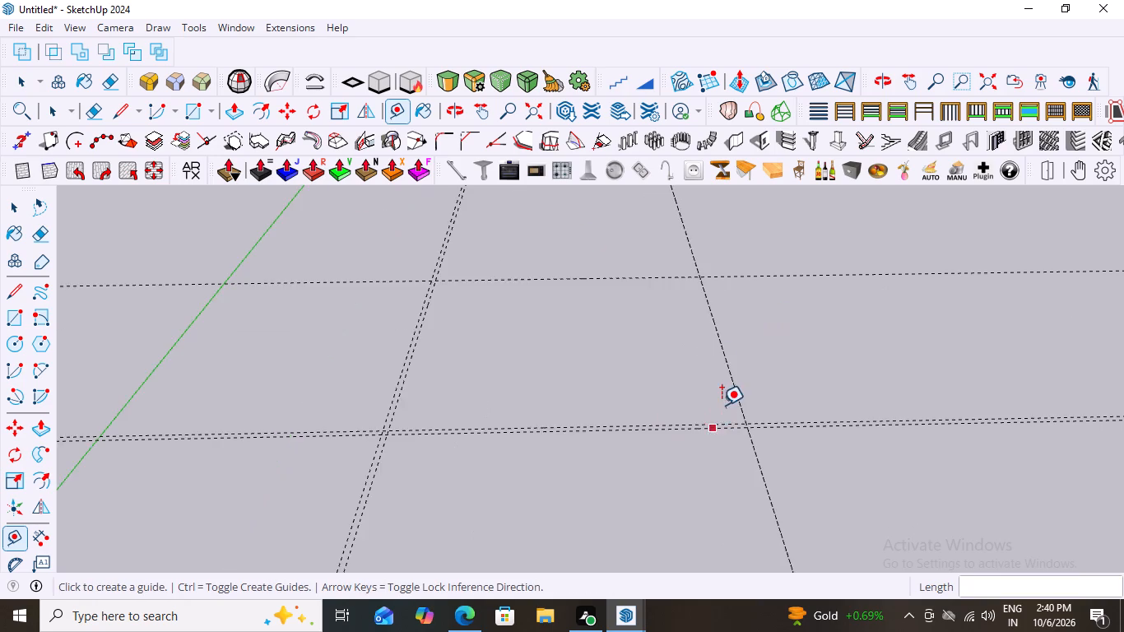
scroll(722, 405, up, 17)
scroll(721, 322, down, 11)
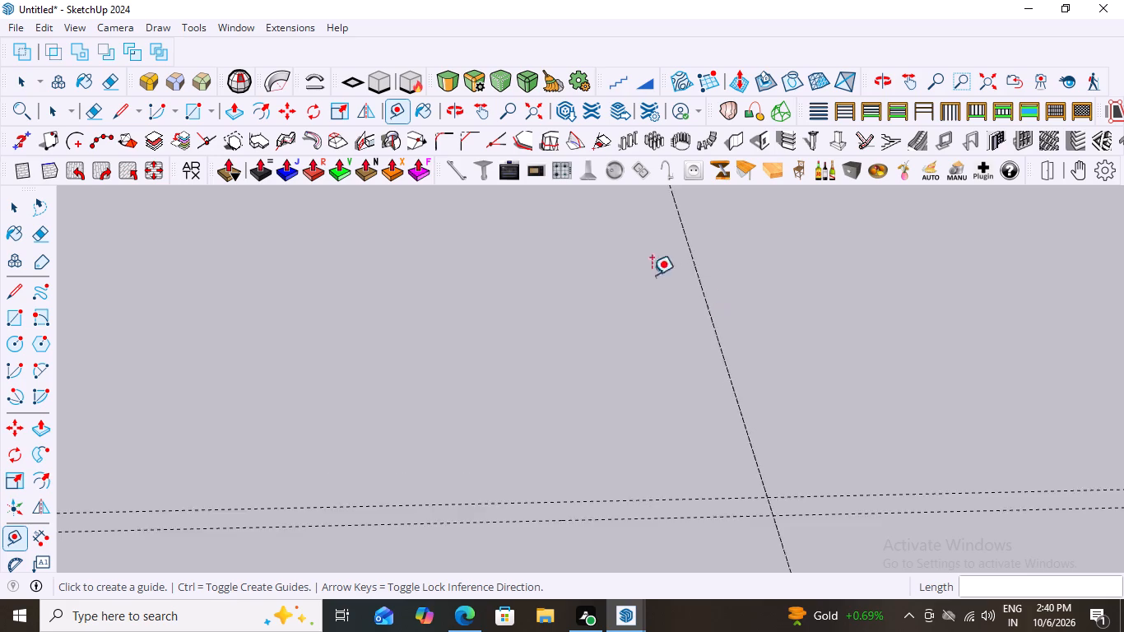
scroll(652, 275, down, 20)
scroll(652, 275, down, 1)
scroll(541, 252, up, 9)
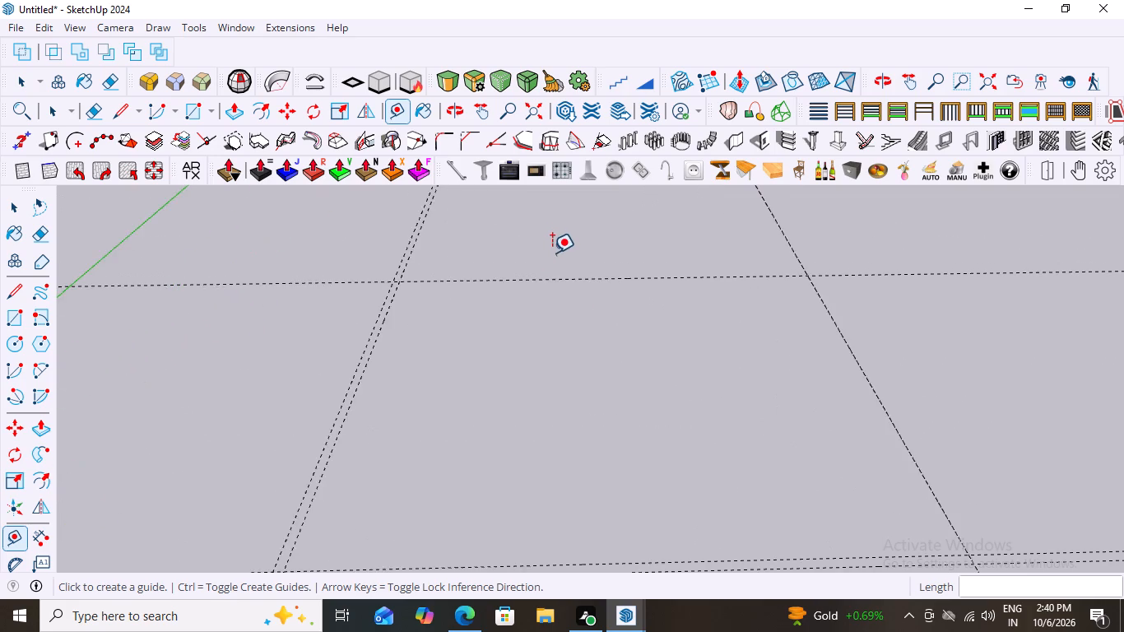
scroll(542, 267, up, 5)
scroll(384, 216, down, 12)
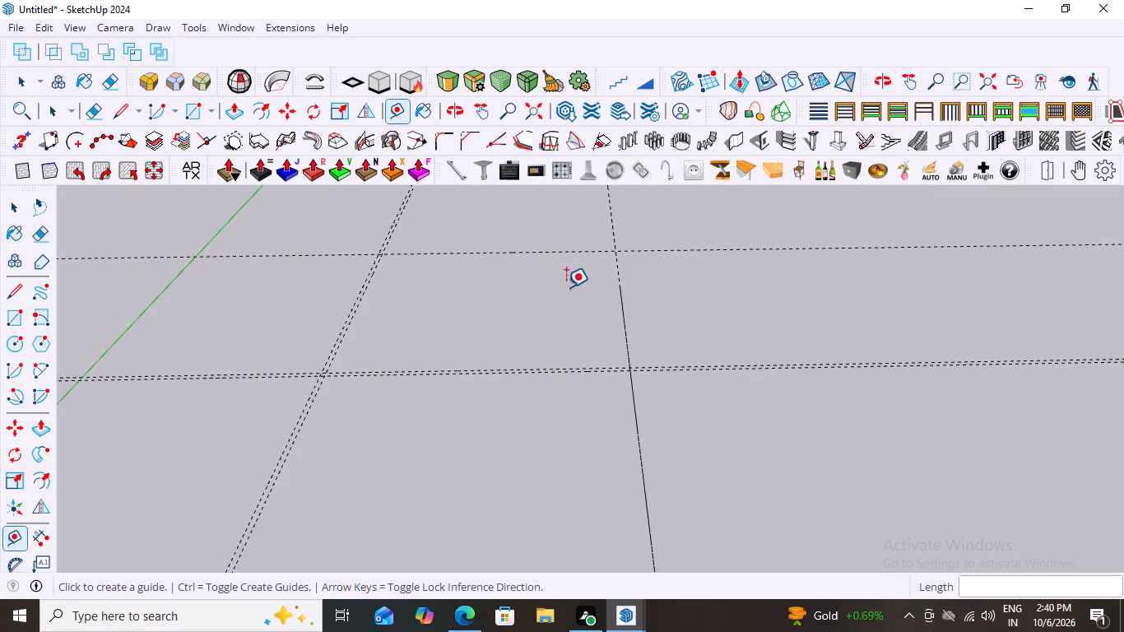
drag(620, 295, 611, 294)
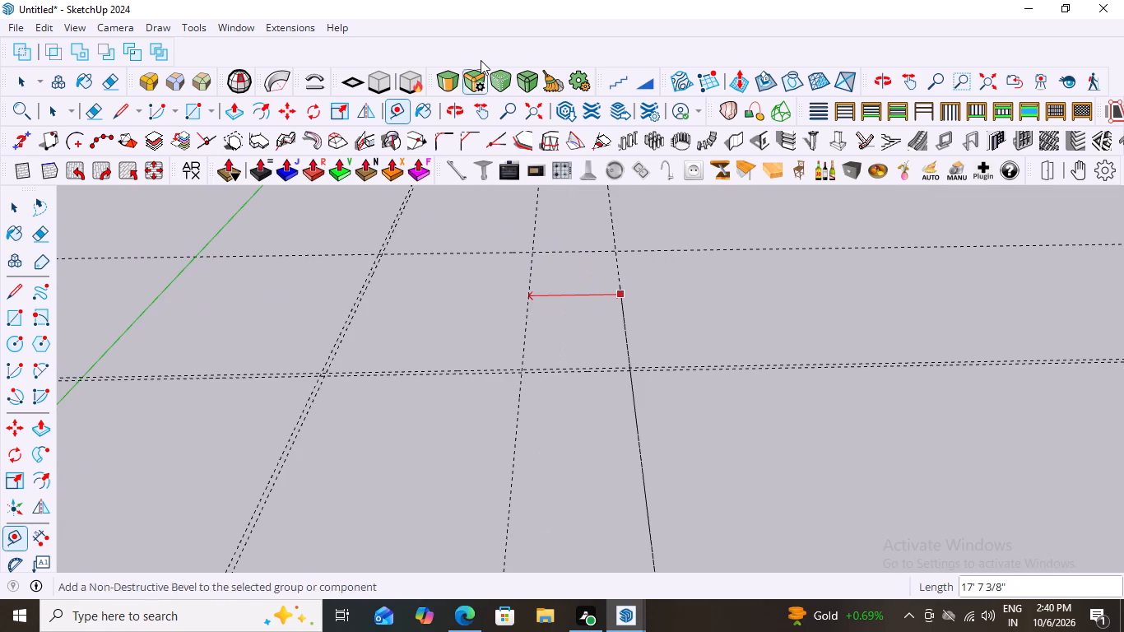
key(9)
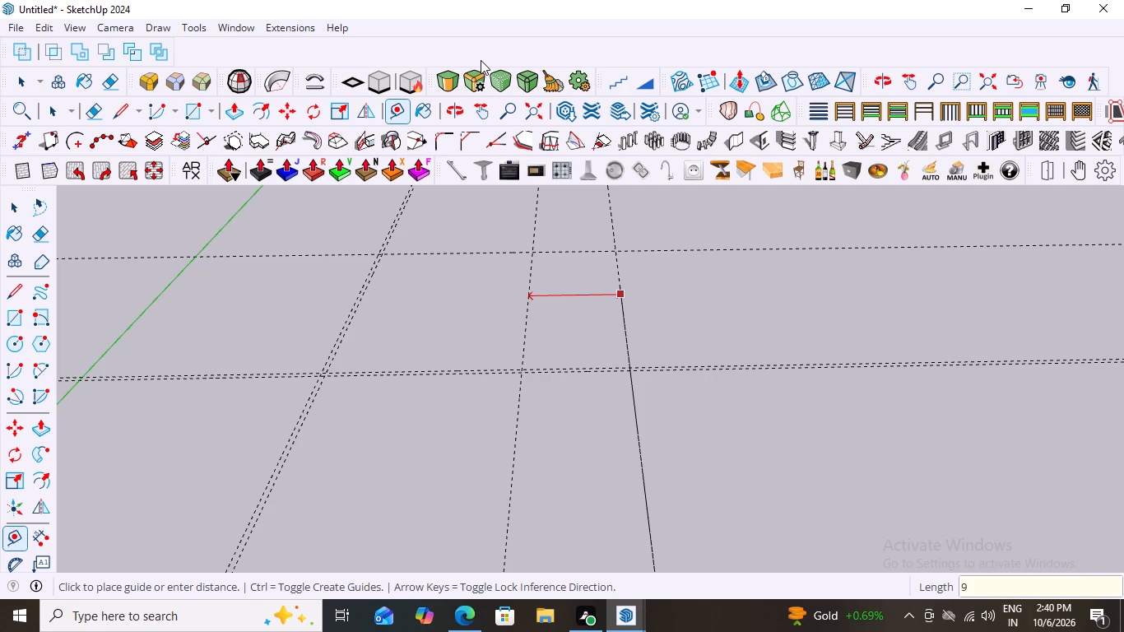
key(shift+quotedbl)
key(Return)
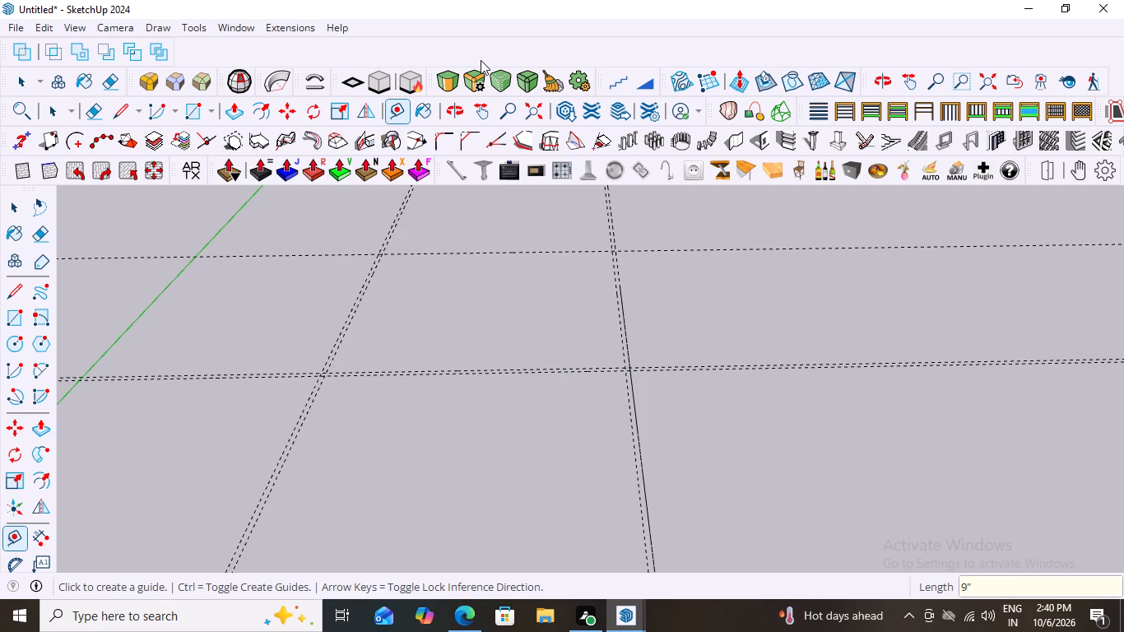
Place a parallel guide 9" inward from the red-direction guide farthest from the red axis, offset toward that axis.
scroll(498, 467, down, 5)
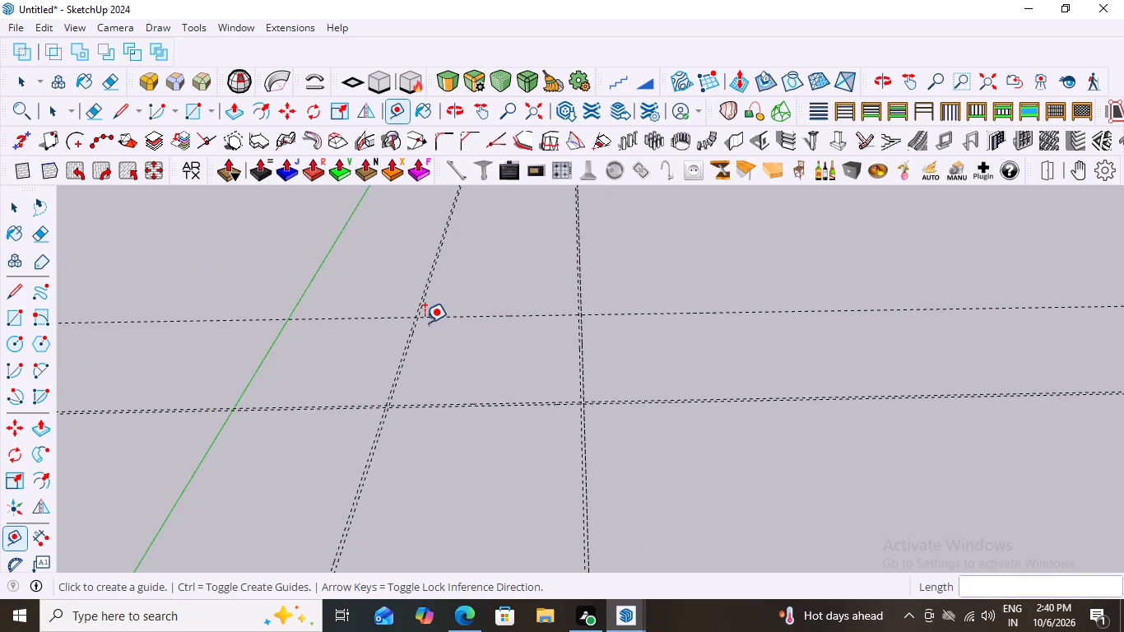
scroll(425, 323, up, 7)
click(457, 315)
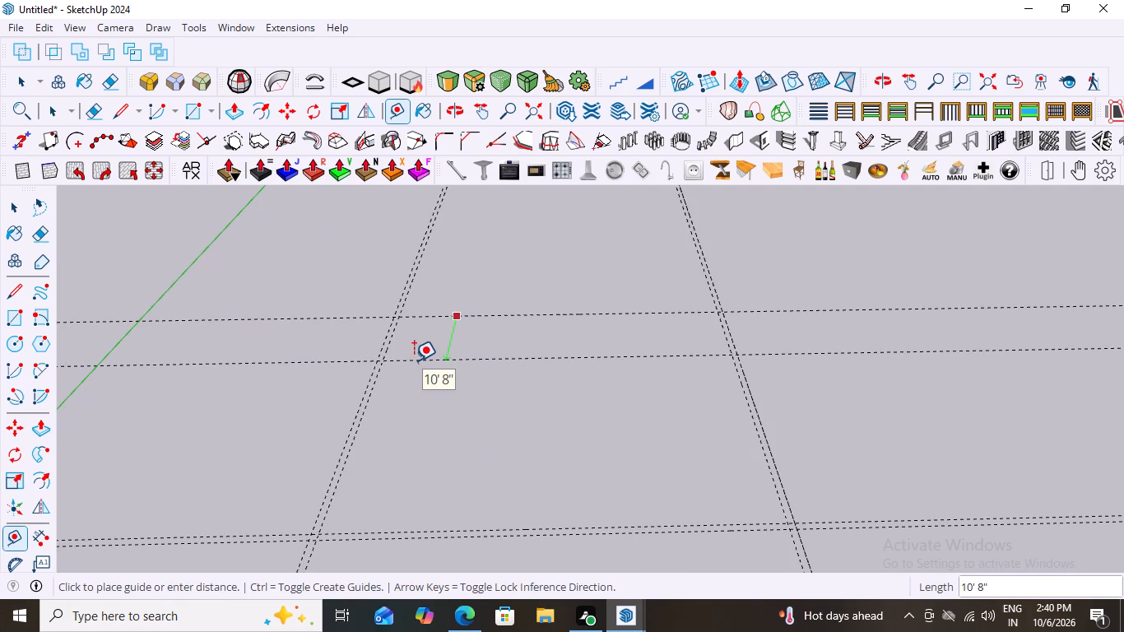
key(9)
key(shift+quotedbl)
key(Return)
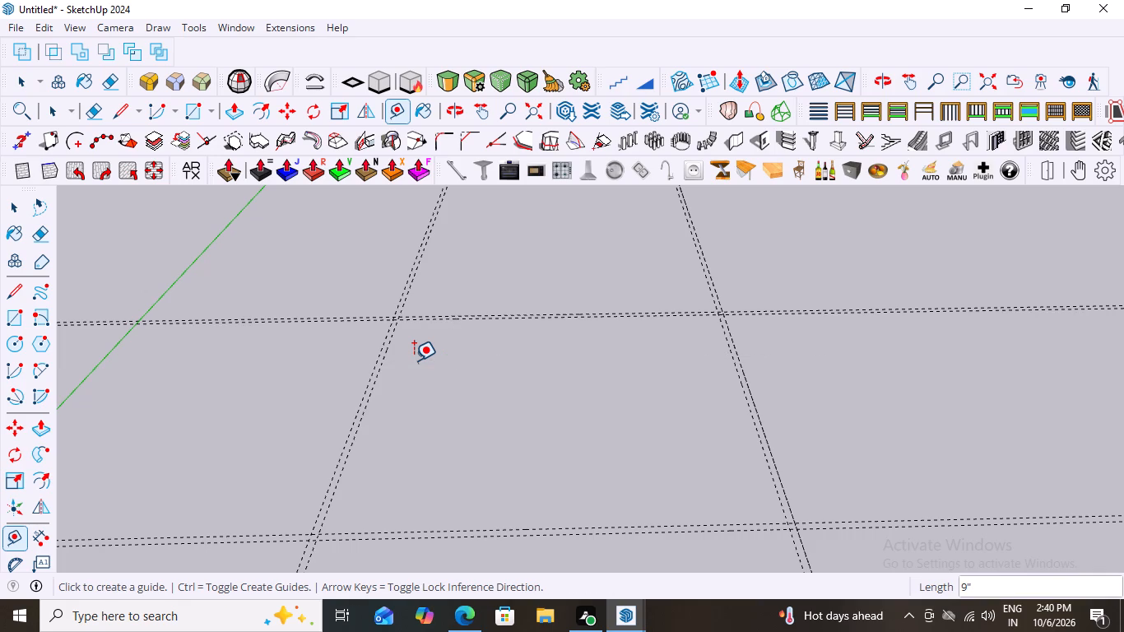
Examine the paired guides around the footprint and where they cross at the corners, with the Select tool active at the end.
scroll(392, 481, down, 4)
scroll(321, 450, down, 5)
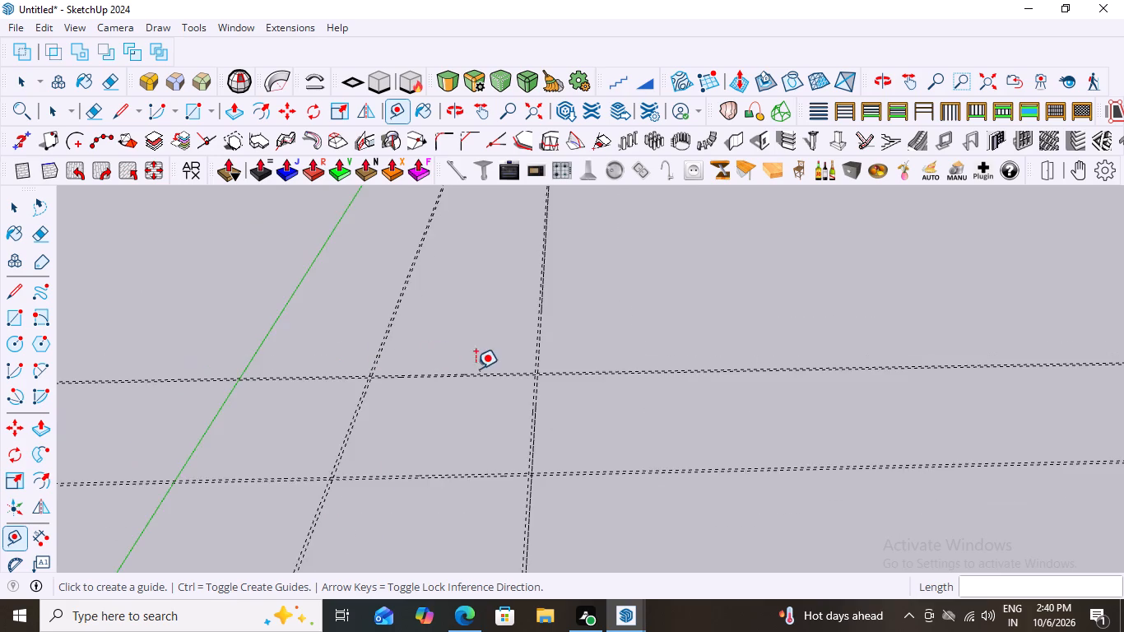
scroll(484, 369, down, 4)
scroll(349, 388, up, 8)
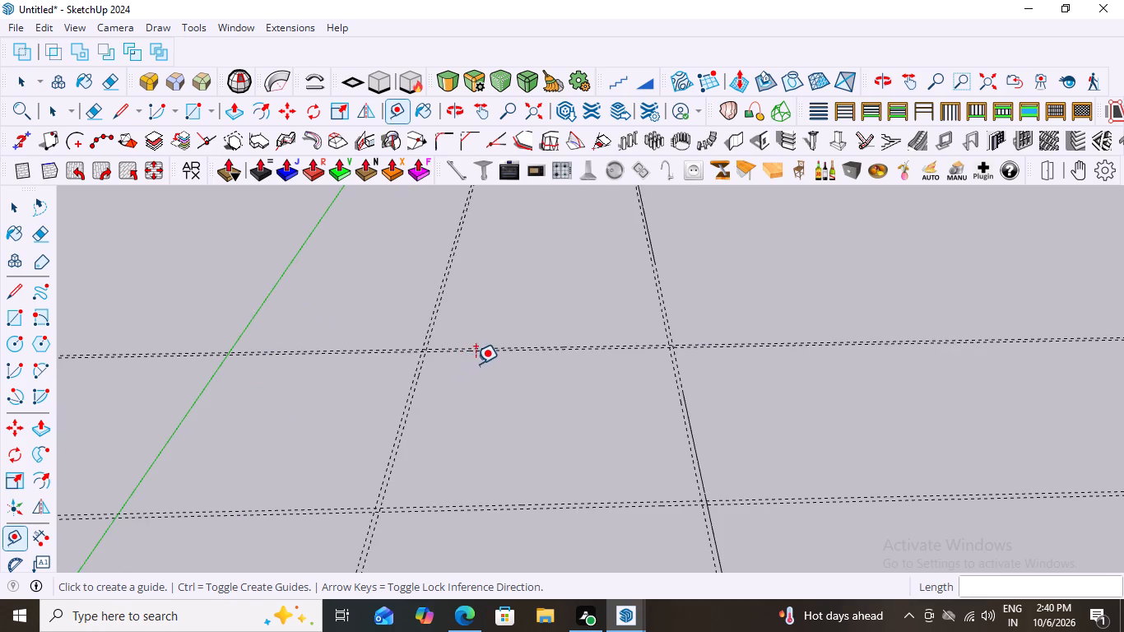
scroll(405, 342, down, 3)
scroll(270, 392, up, 3)
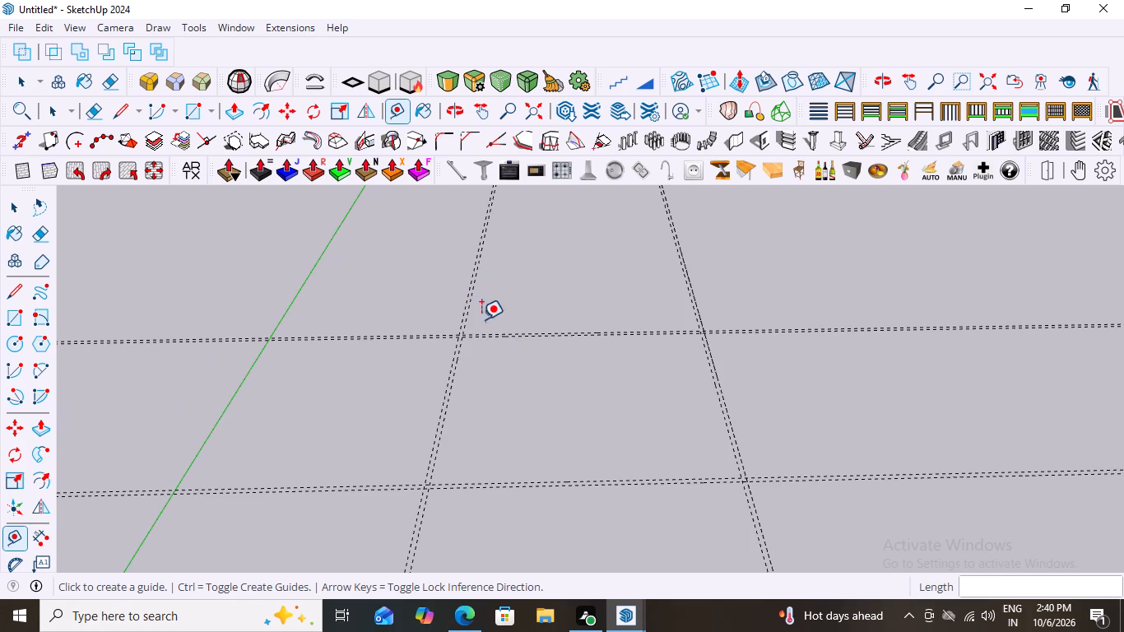
scroll(490, 329, down, 4)
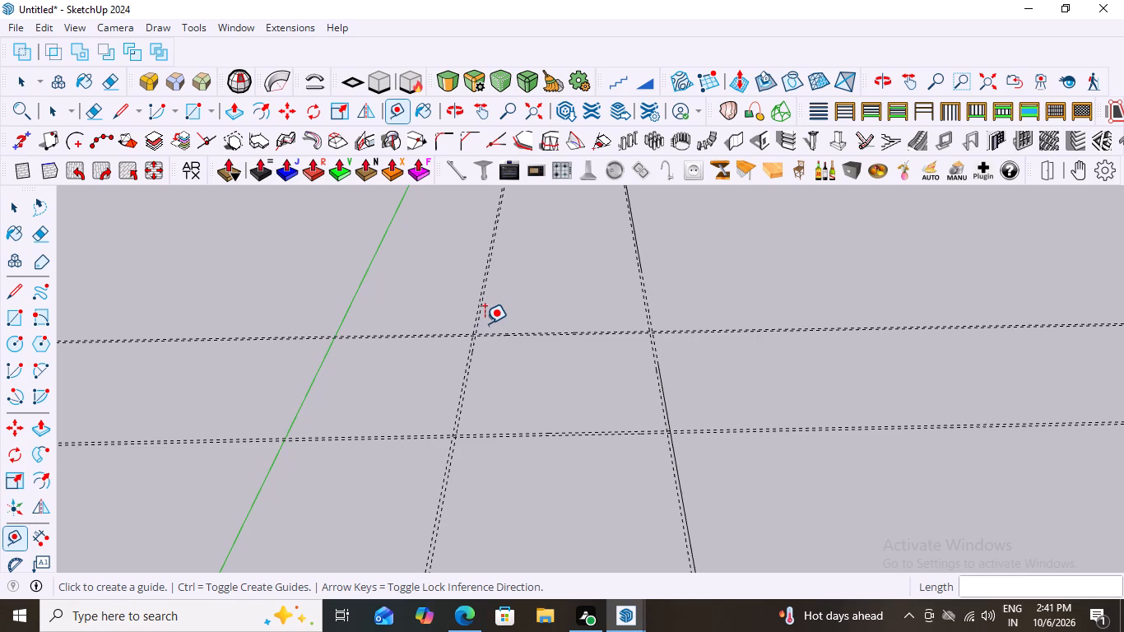
scroll(416, 326, down, 12)
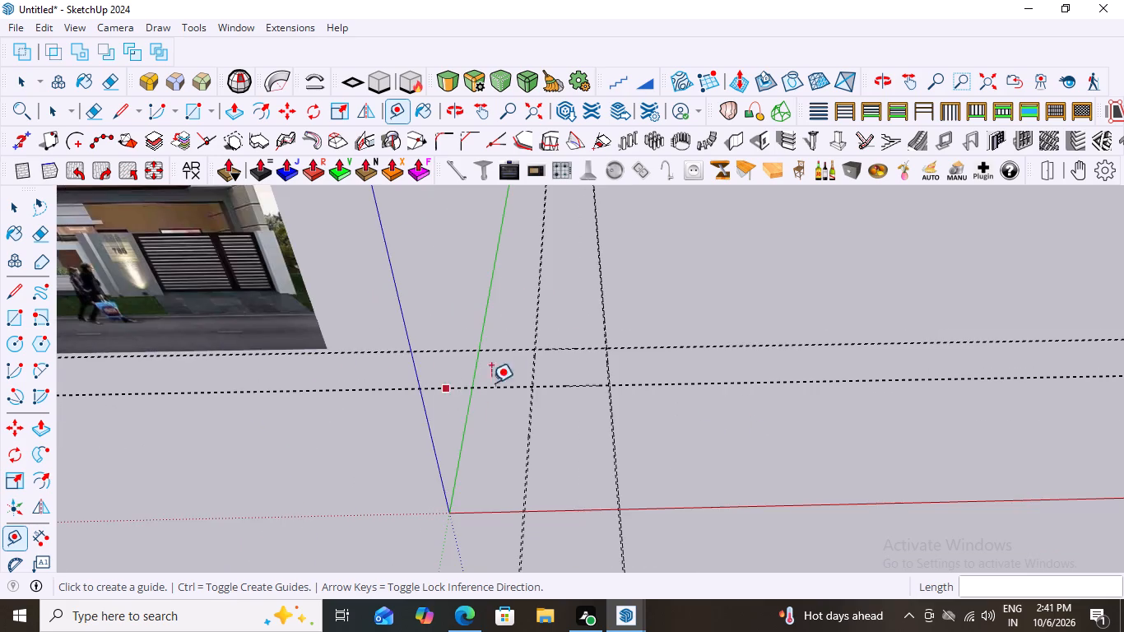
scroll(513, 386, up, 15)
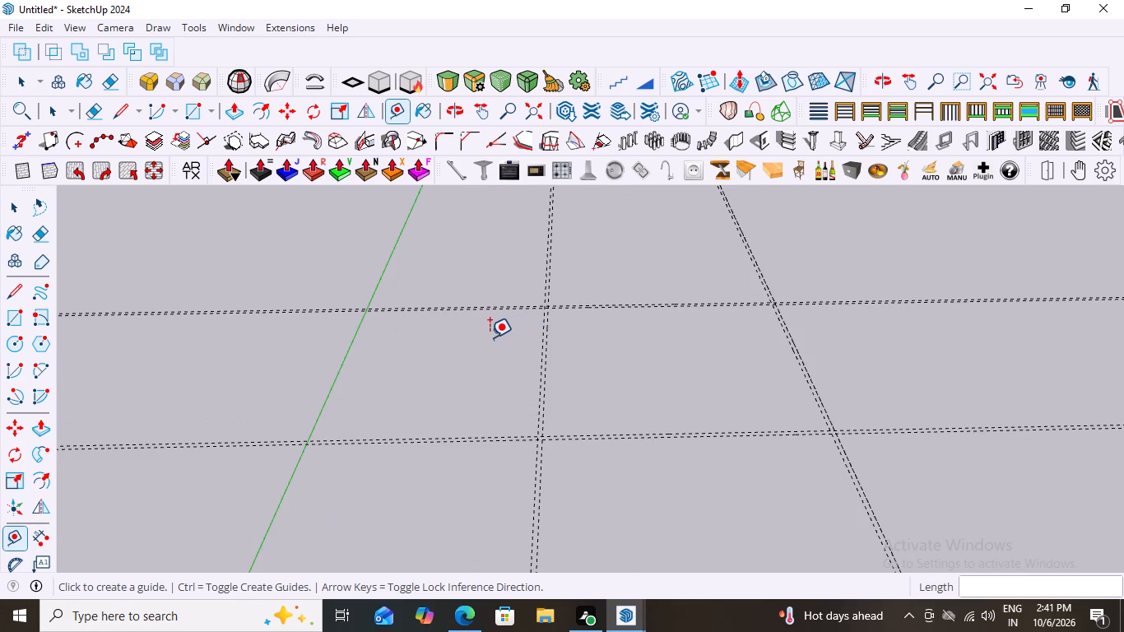
scroll(641, 298, up, 3)
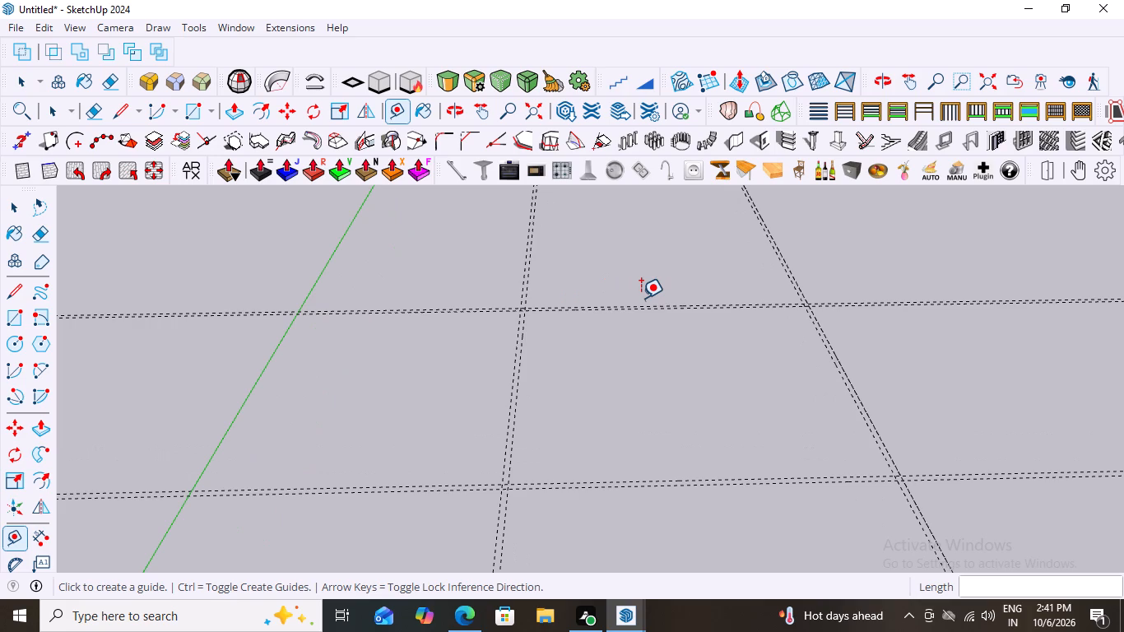
scroll(346, 326, down, 11)
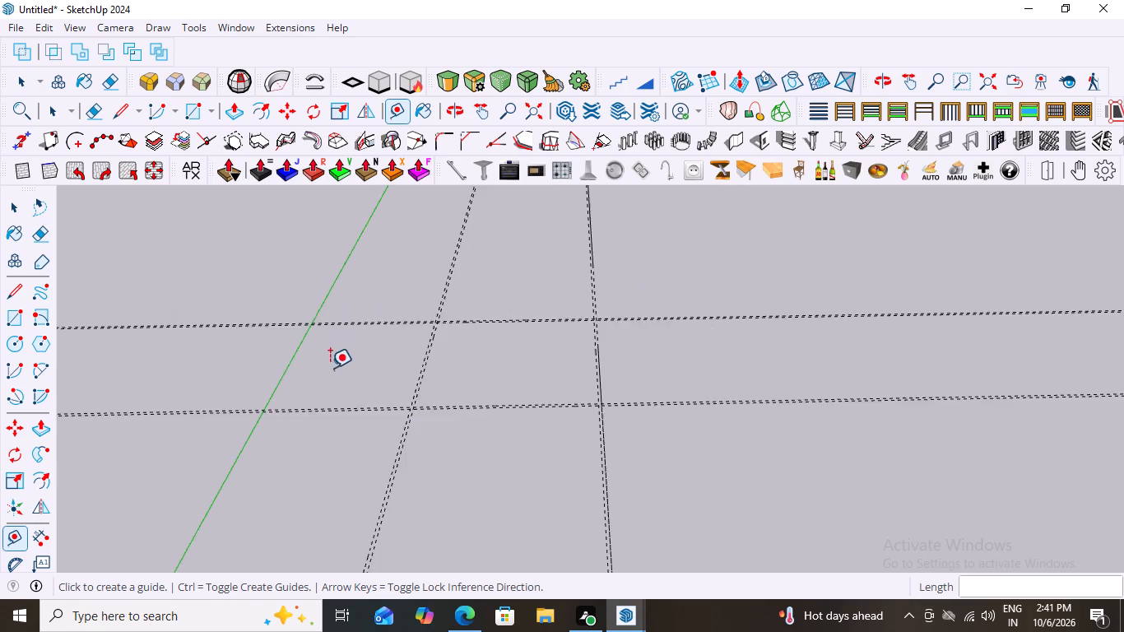
scroll(330, 368, down, 3)
scroll(388, 351, up, 9)
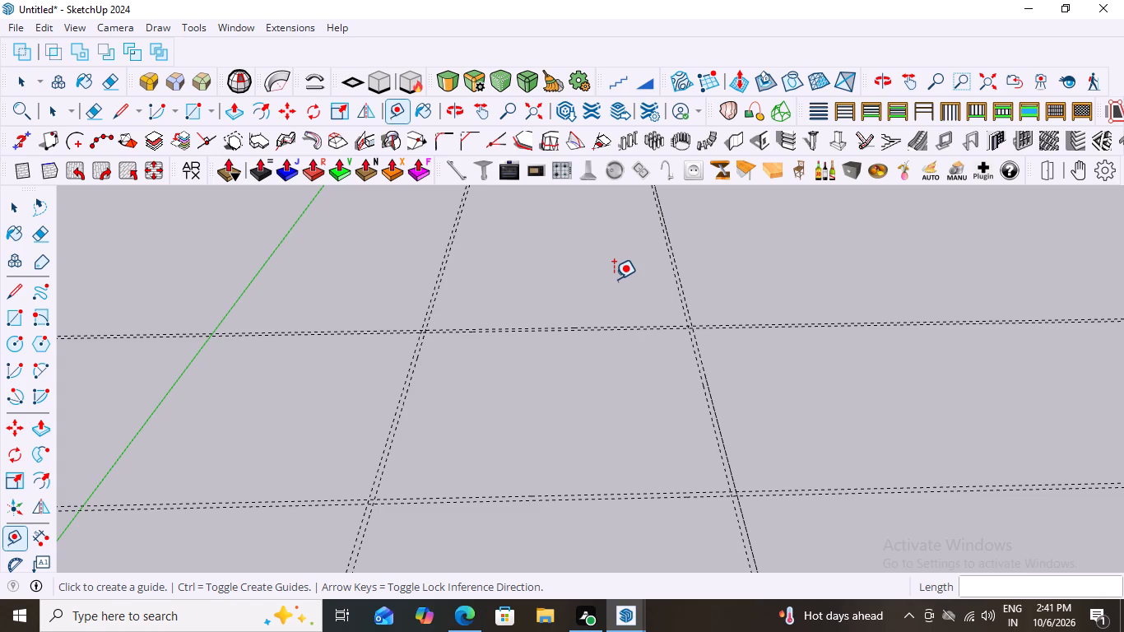
key(space)
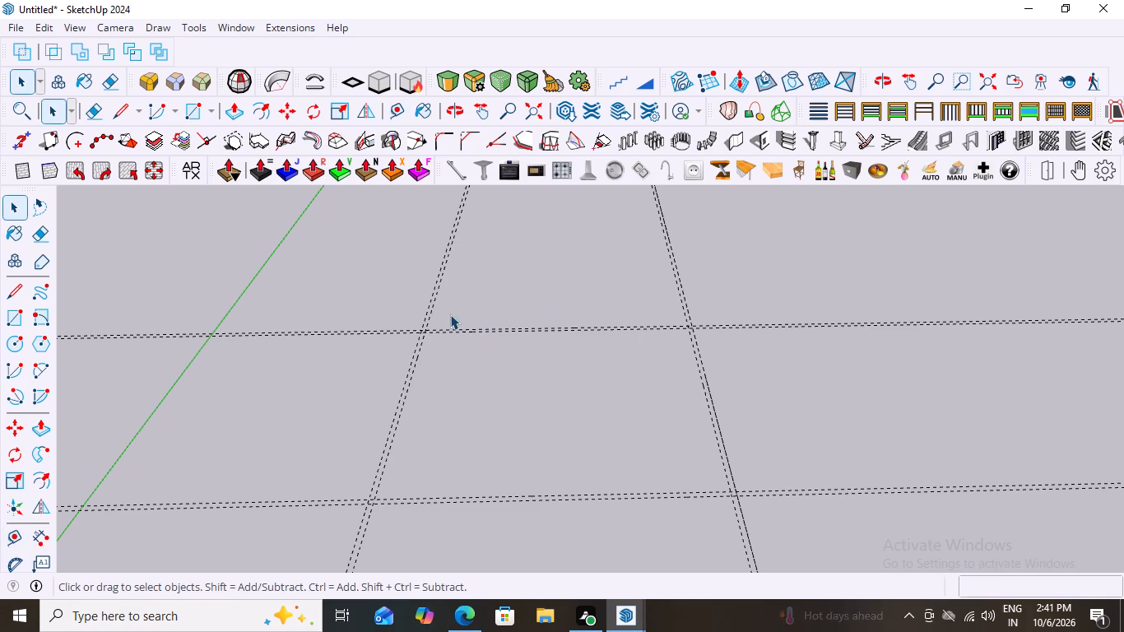
scroll(457, 298, down, 3)
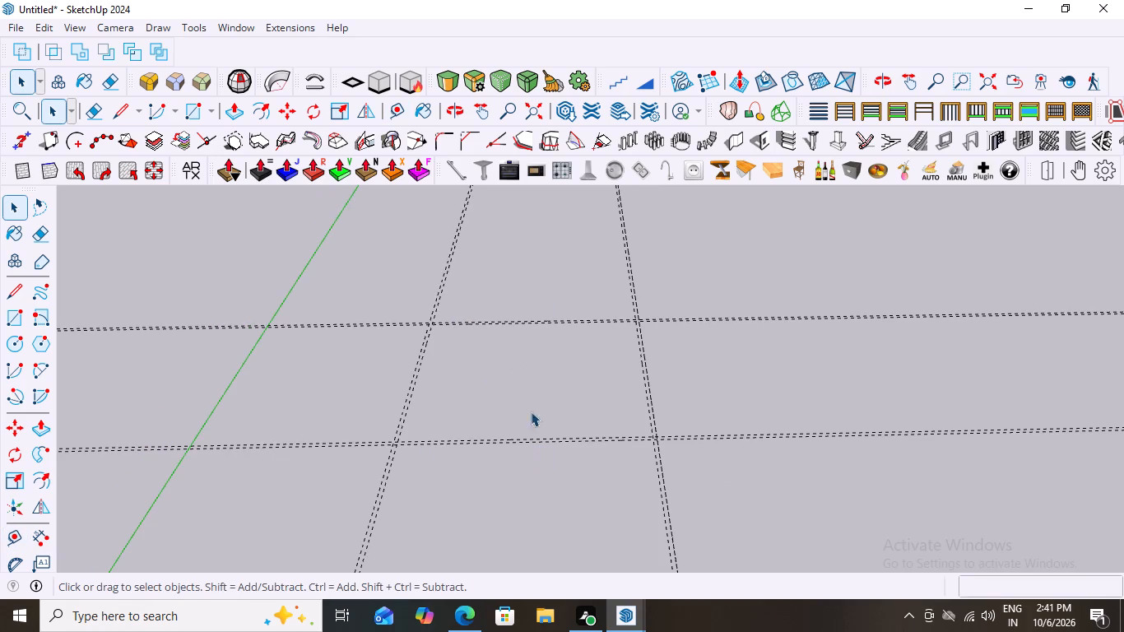
Examine the paired guides around the footprint and their crossings at the corners.
scroll(504, 474, up, 4)
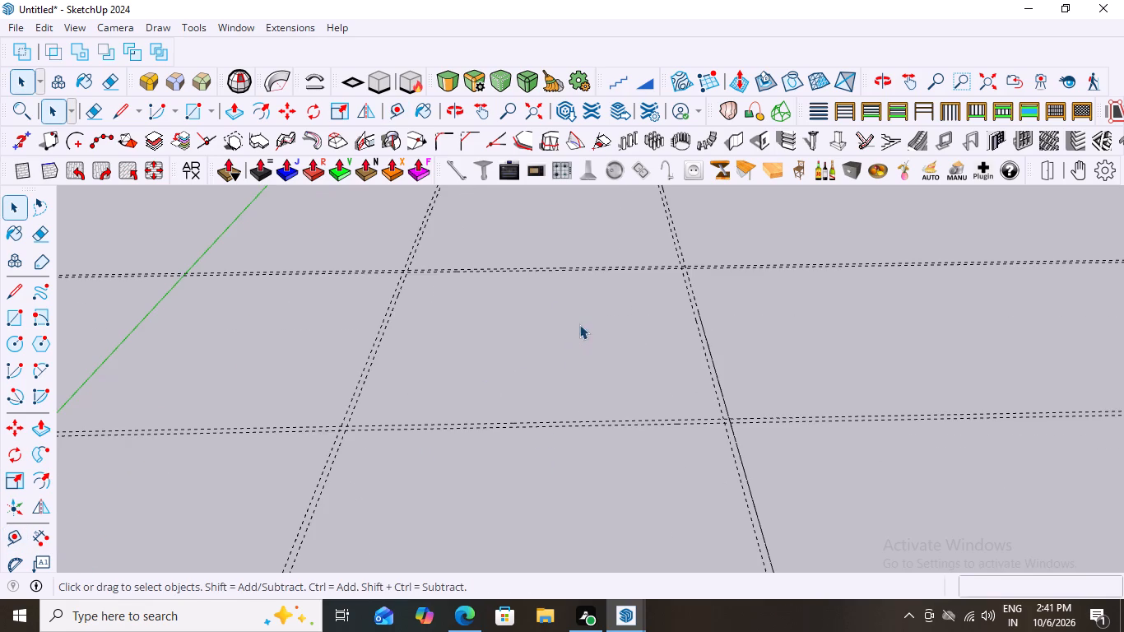
scroll(580, 321, down, 6)
scroll(666, 343, down, 4)
middle_drag(573, 329, 587, 350)
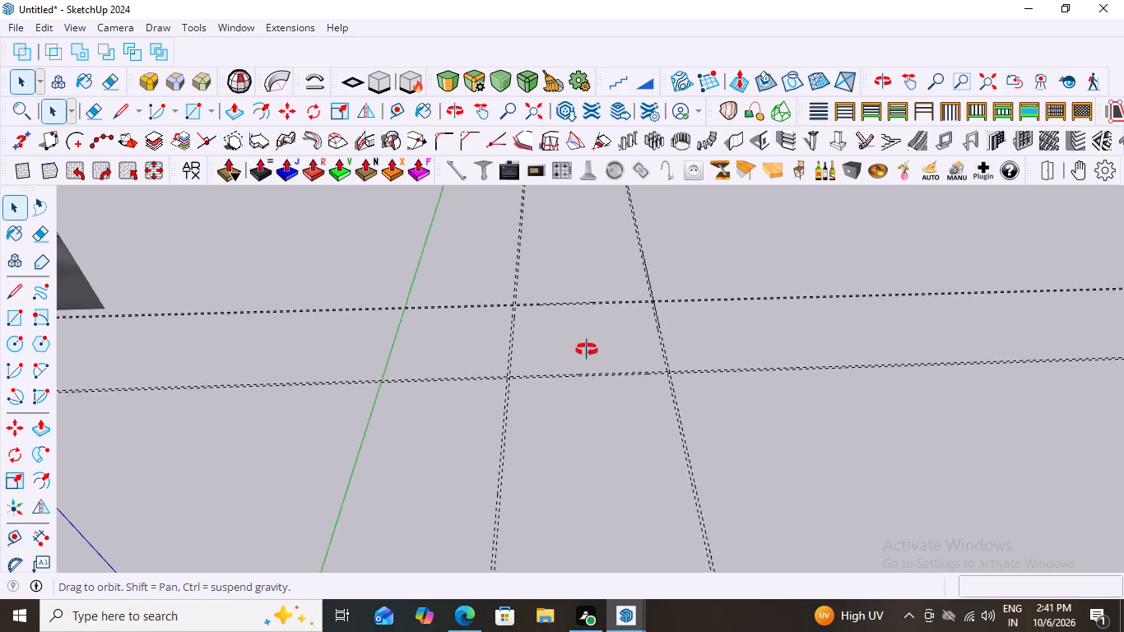
middle_drag(587, 350, 571, 430)
scroll(527, 308, up, 8)
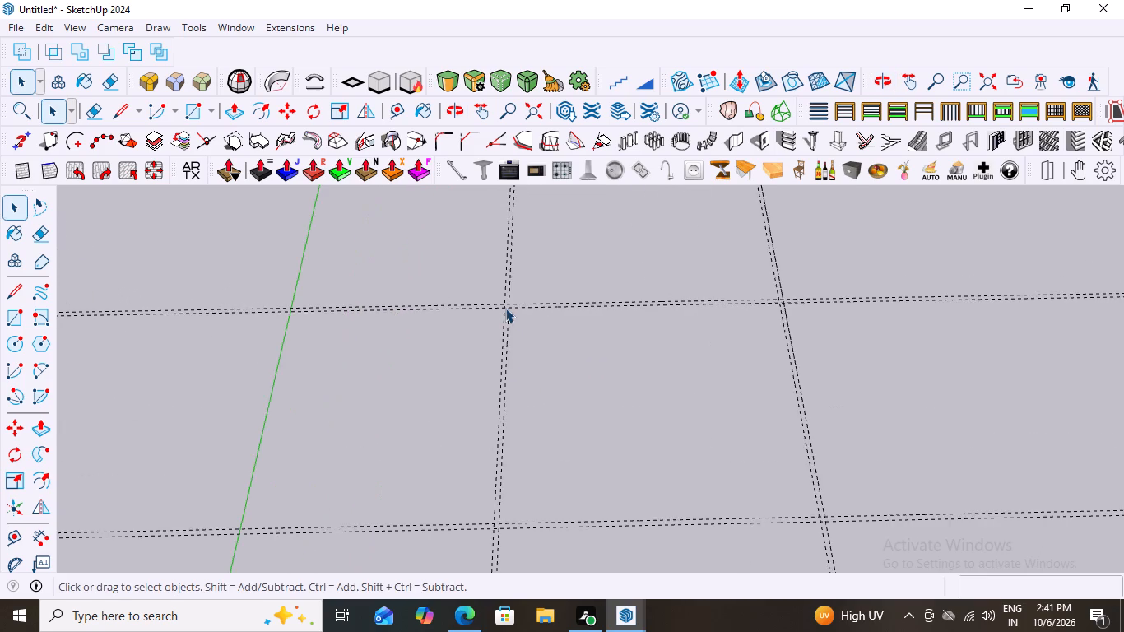
scroll(505, 308, up, 14)
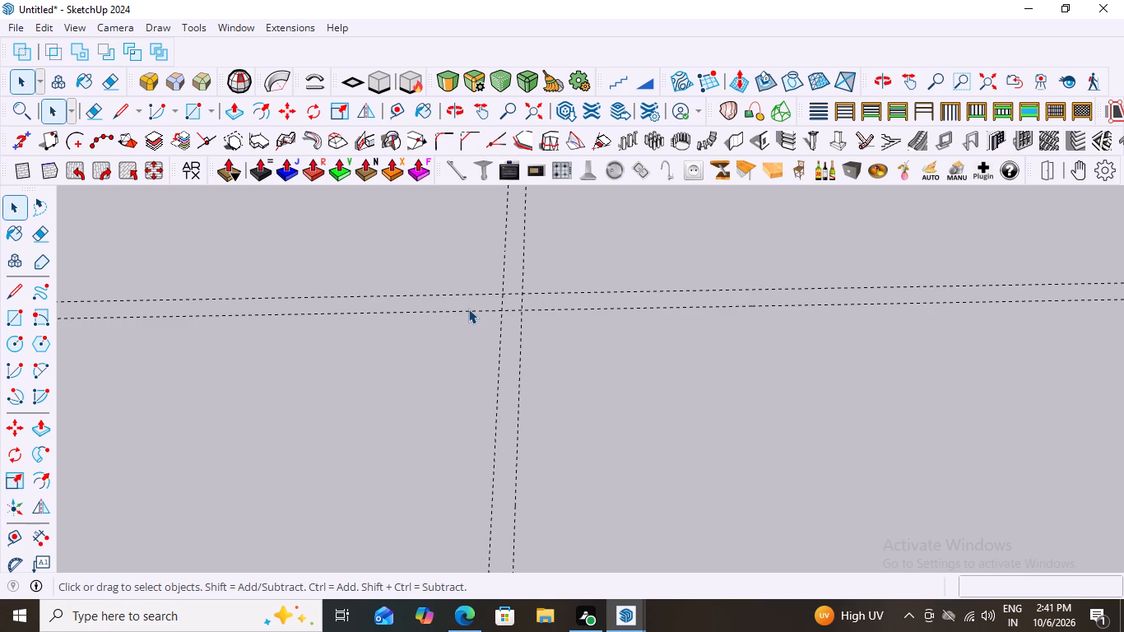
scroll(273, 261, down, 13)
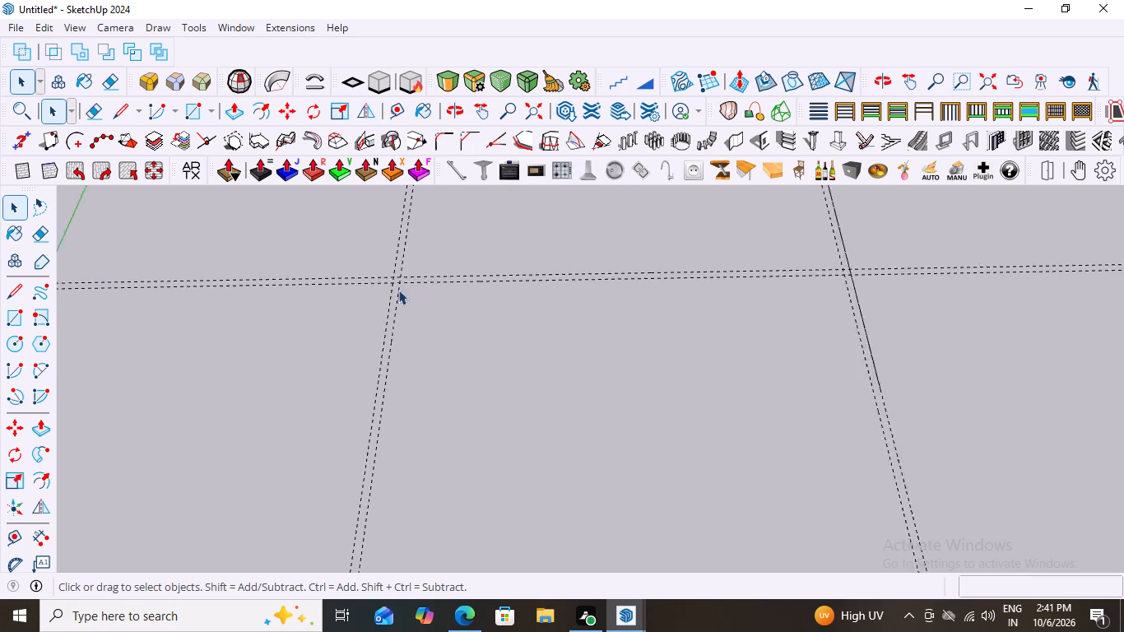
scroll(398, 290, down, 1)
scroll(527, 283, down, 5)
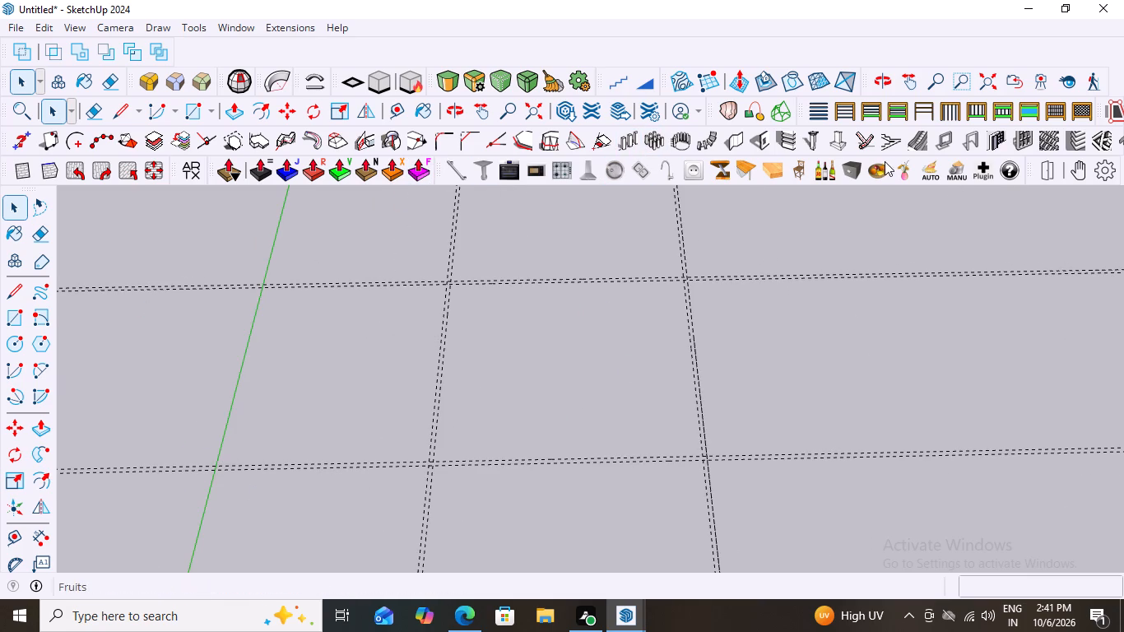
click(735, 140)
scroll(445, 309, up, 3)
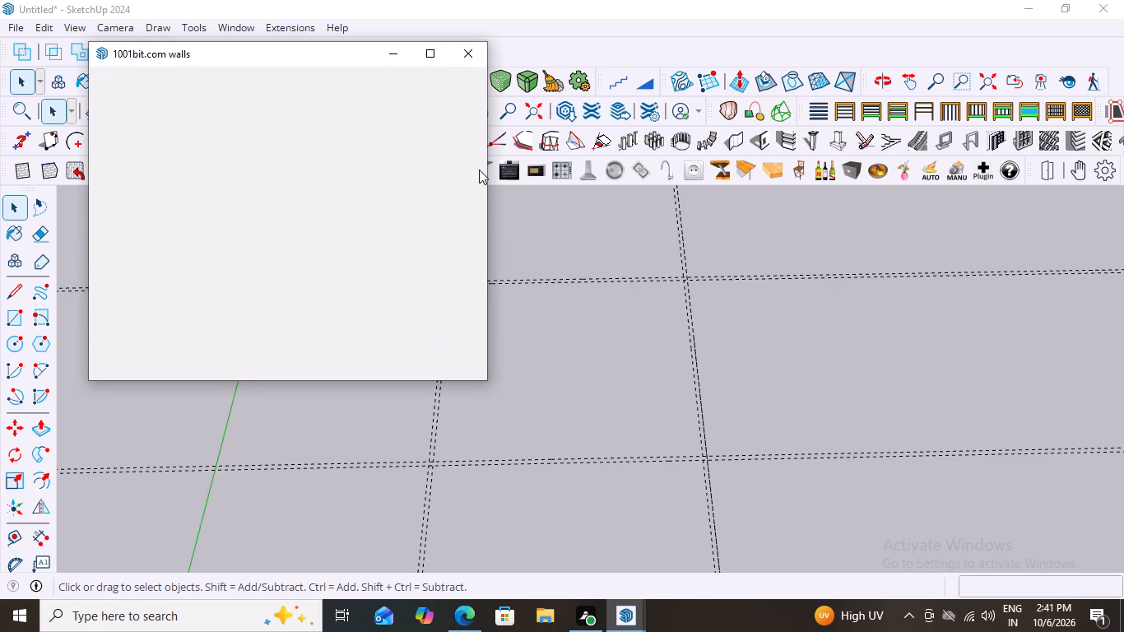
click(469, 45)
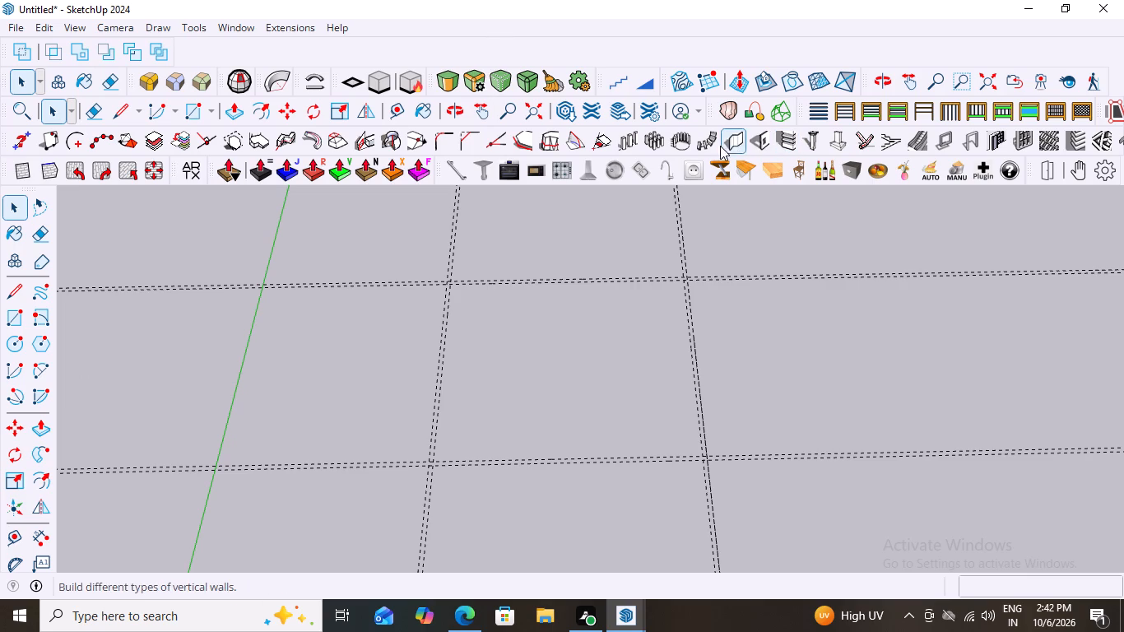
Start the 1001bit wall builder, review the available wall types, and choose type 1, the plain vertical wall.
click(733, 142)
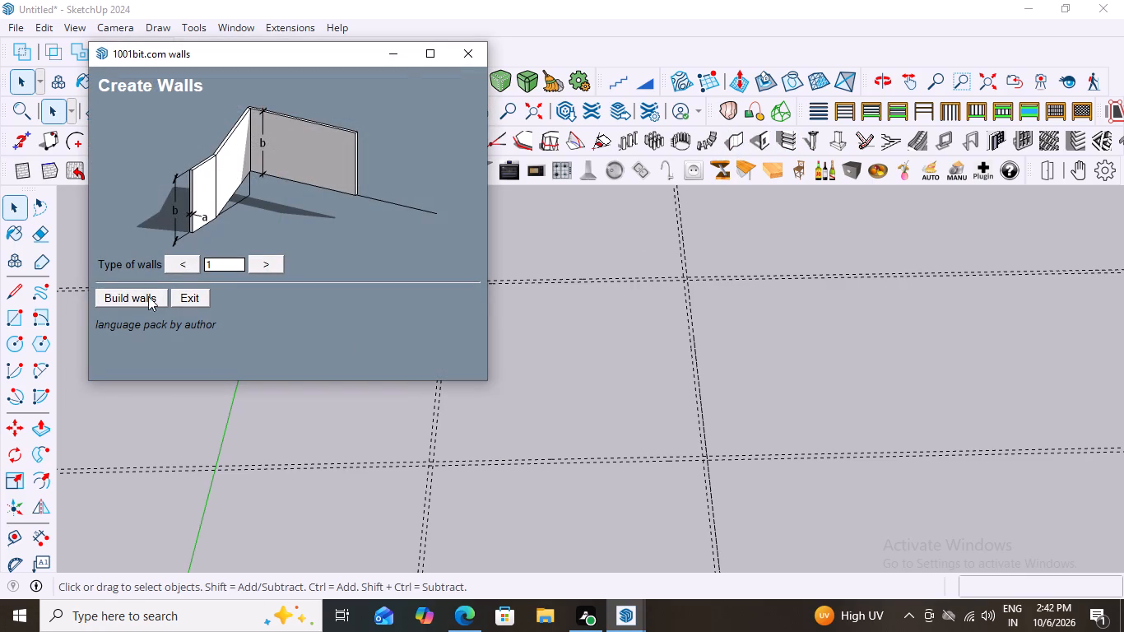
click(272, 263)
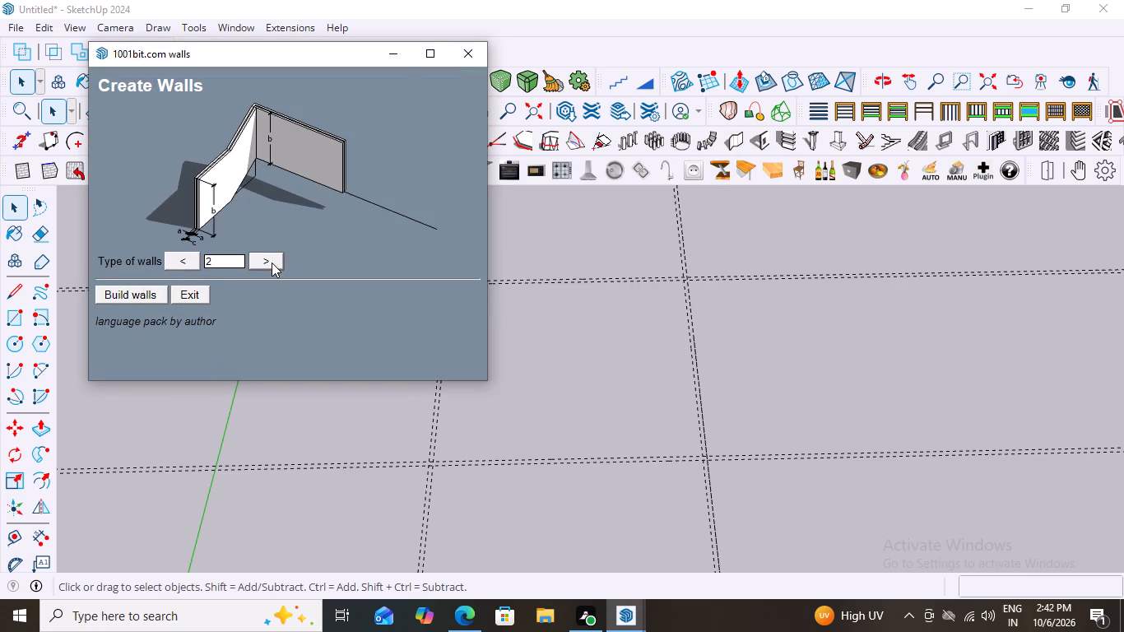
click(272, 263)
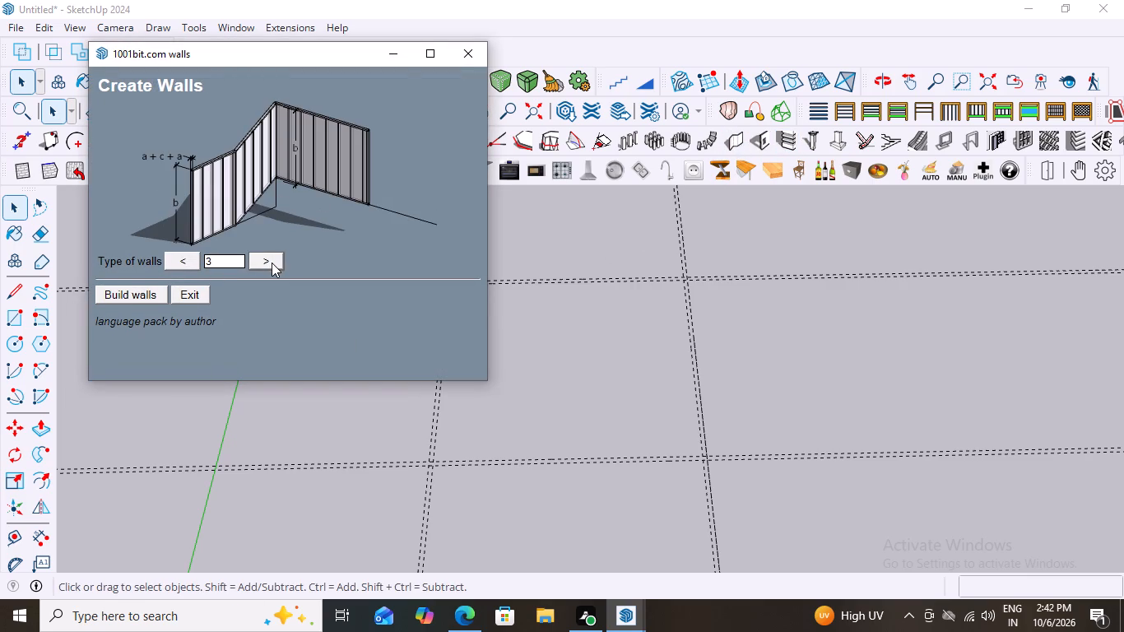
click(272, 263)
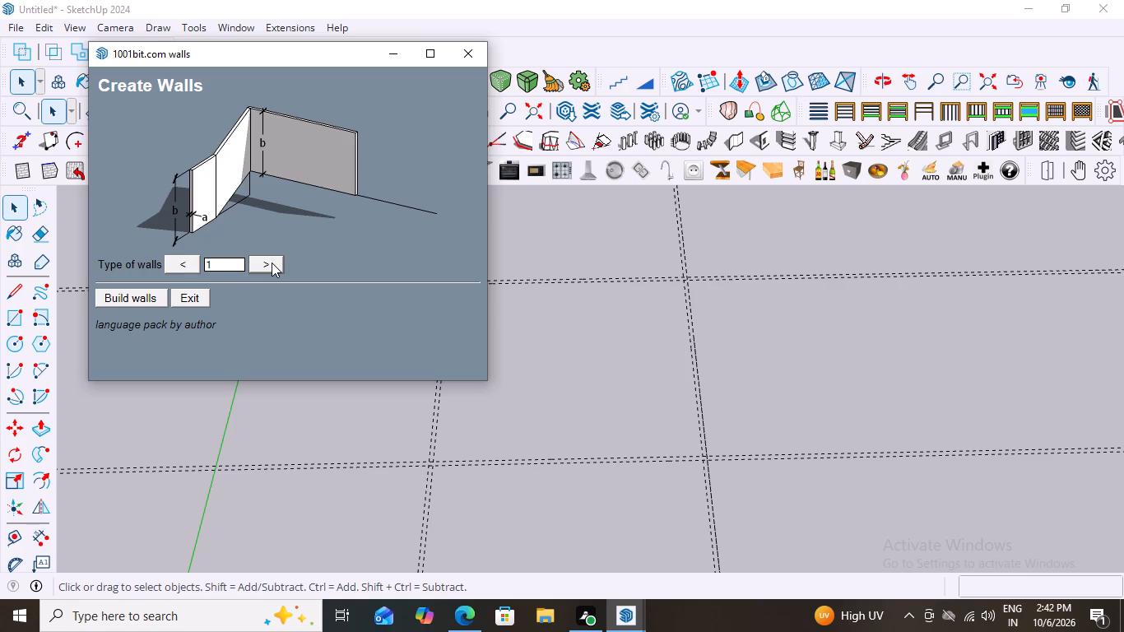
click(272, 263)
click(272, 263)
click(272, 263)
click(140, 295)
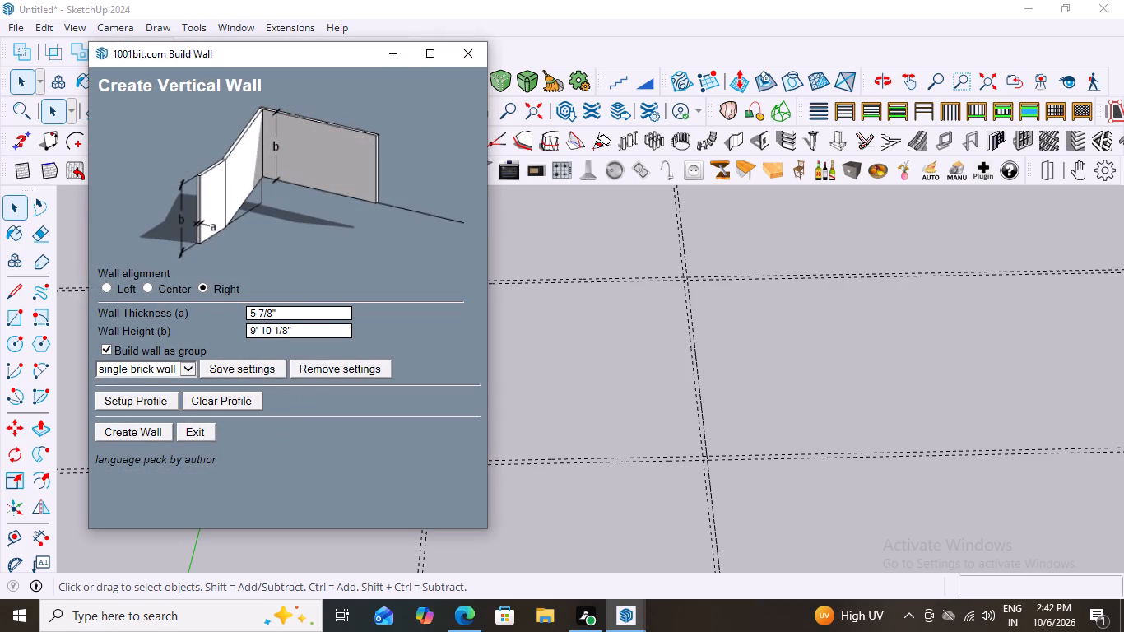
Set the wall thickness to 9" and the wall height to 10', and start creating the wall.
click(288, 314)
key(BackSpace)
key(BackSpace)
text(9")
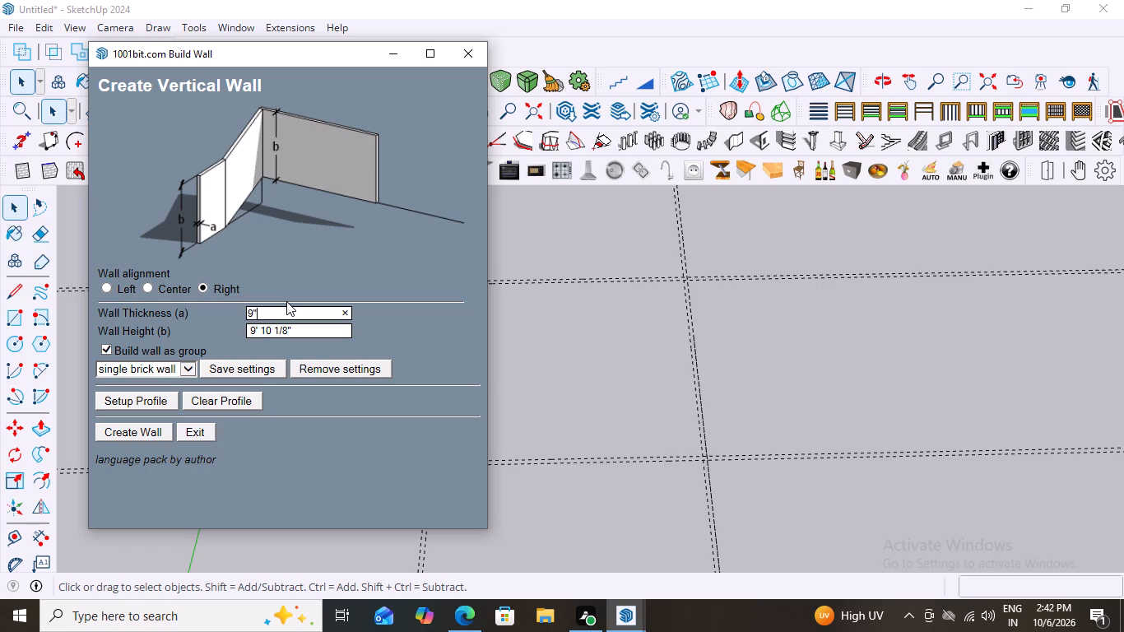
click(303, 330)
key(BackSpace)
key(BackSpace)
key(1)
text(0')
click(141, 432)
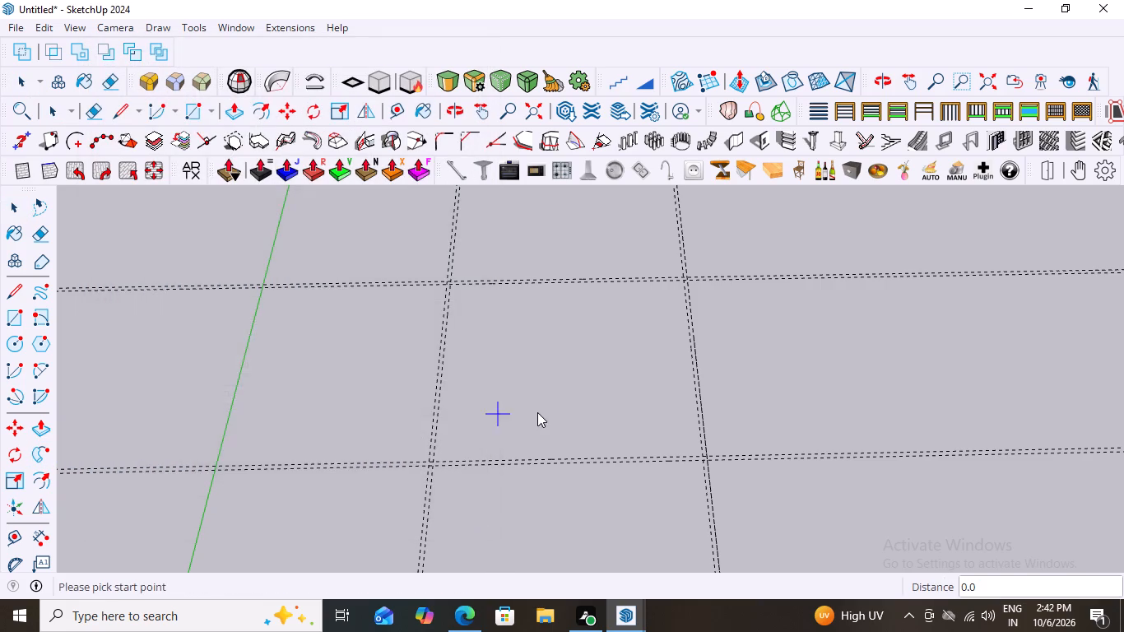
Lay the first wall run along the outer guide nearest the green axis, from the footprint's far outer corner to its near outer corner.
scroll(409, 431, down, 3)
scroll(459, 317, up, 13)
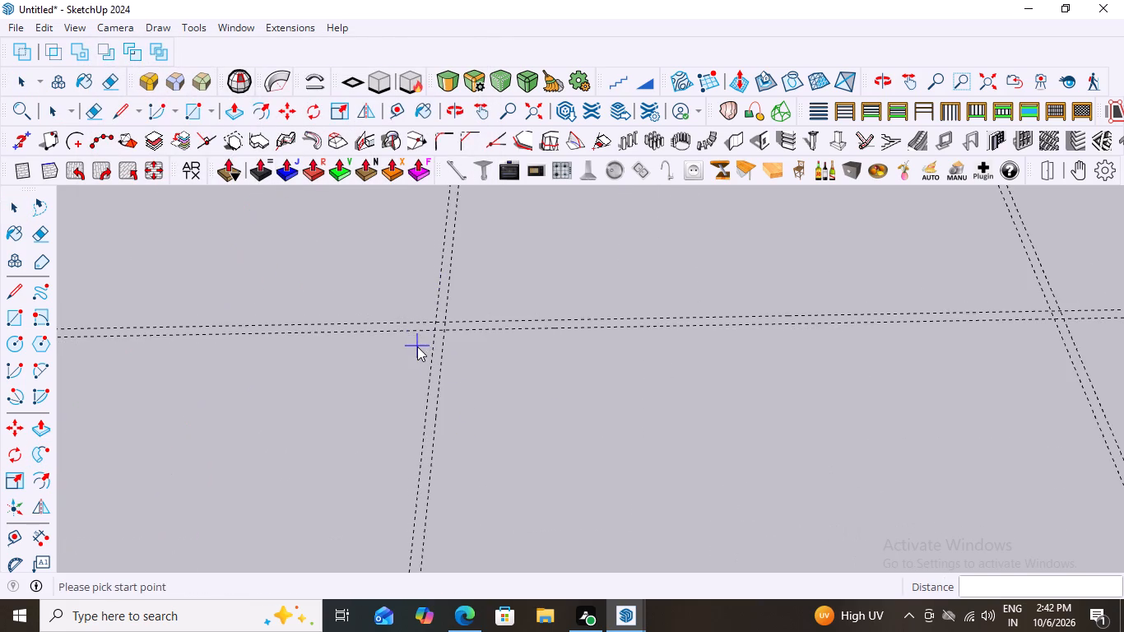
scroll(417, 346, up, 8)
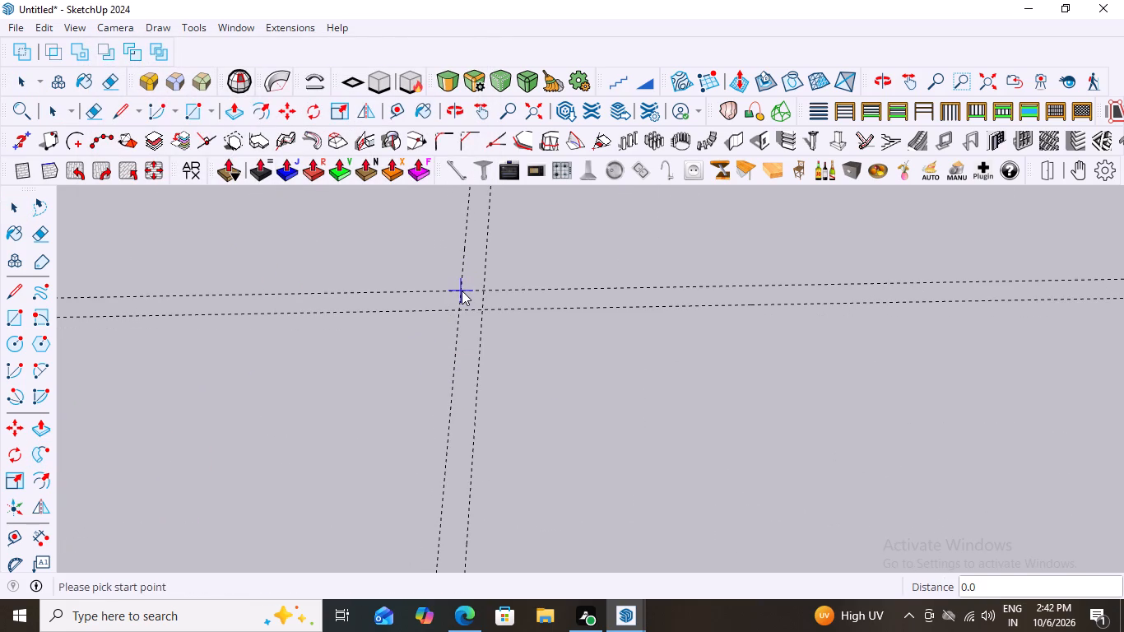
drag(462, 290, 461, 315)
scroll(480, 355, down, 14)
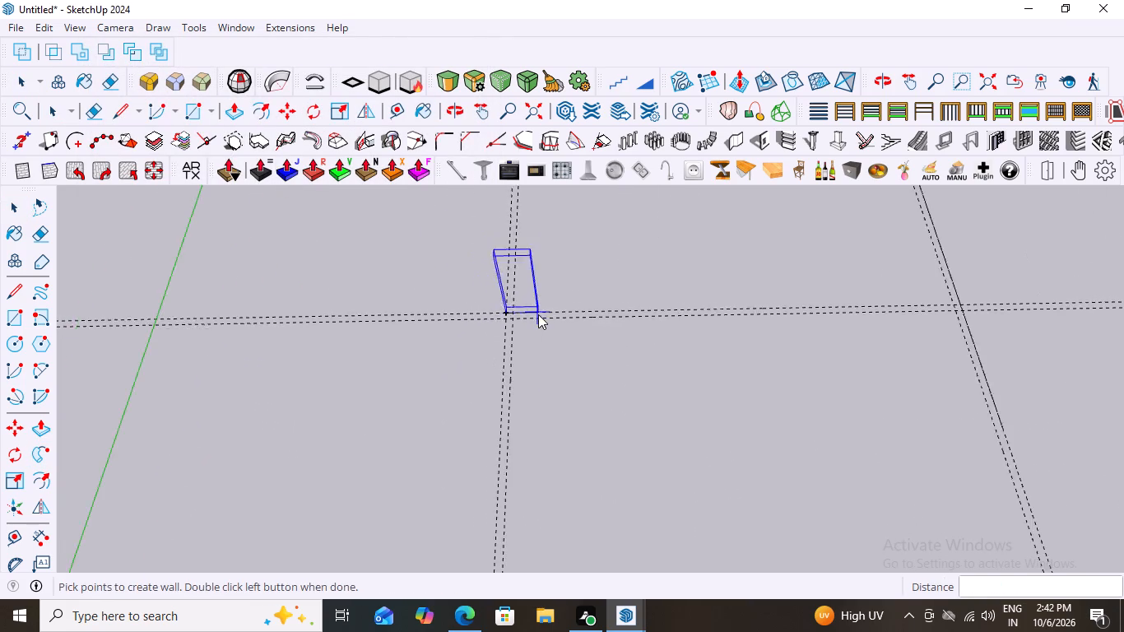
scroll(538, 314, down, 12)
scroll(495, 443, up, 8)
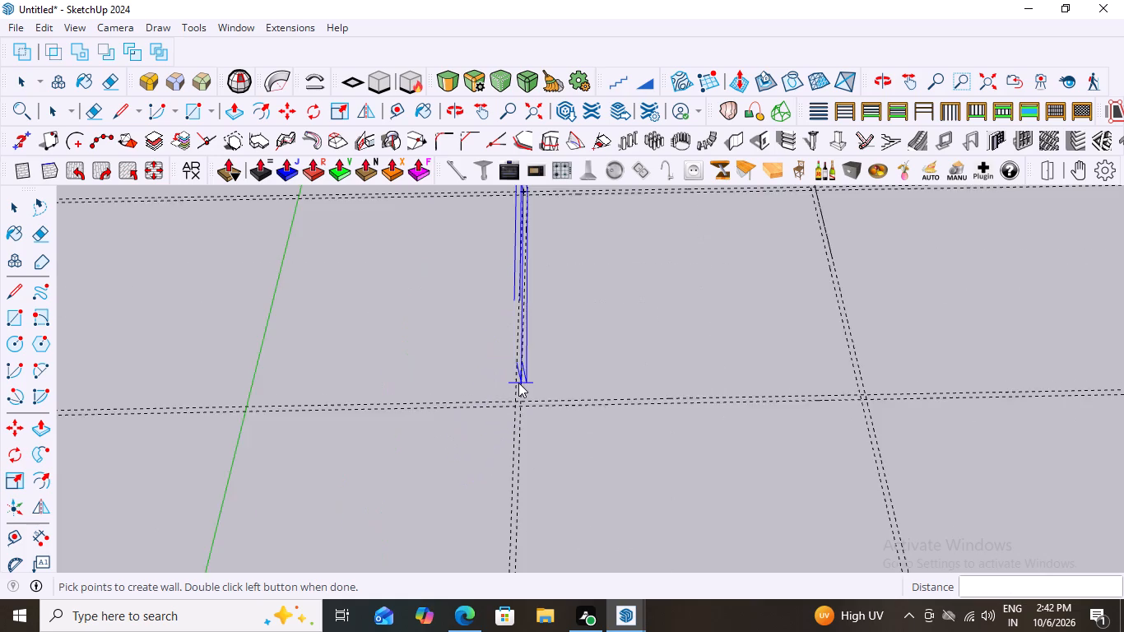
scroll(518, 383, up, 11)
scroll(481, 458, up, 4)
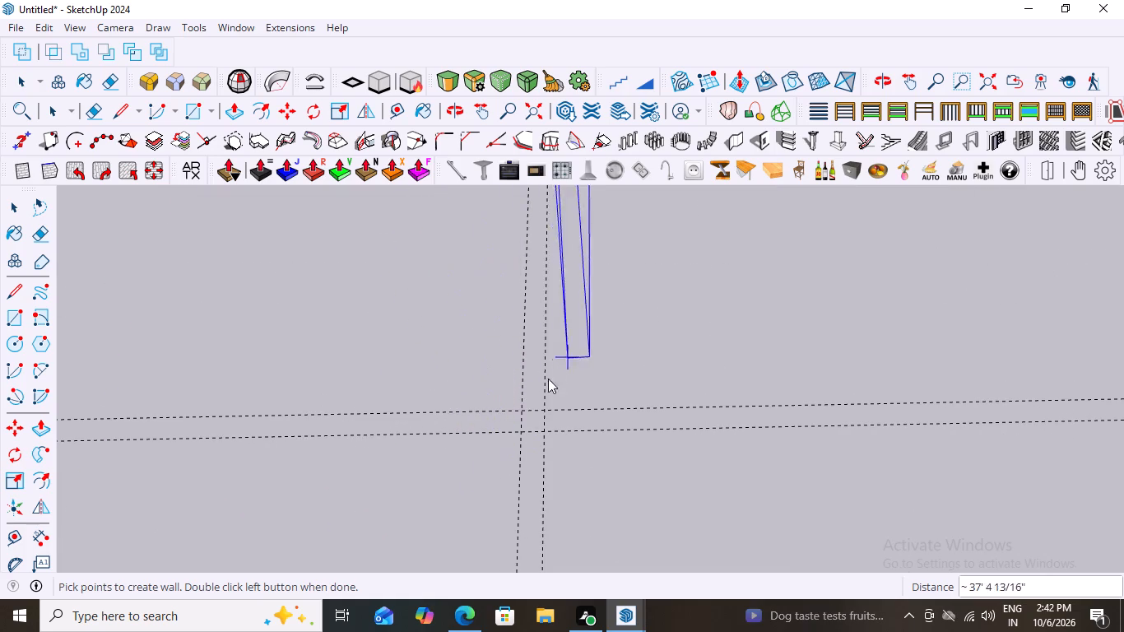
click(520, 432)
Continue the wall 50' along the near outer red-direction guide to the outer corner farthest from the green axis.
scroll(342, 421, down, 8)
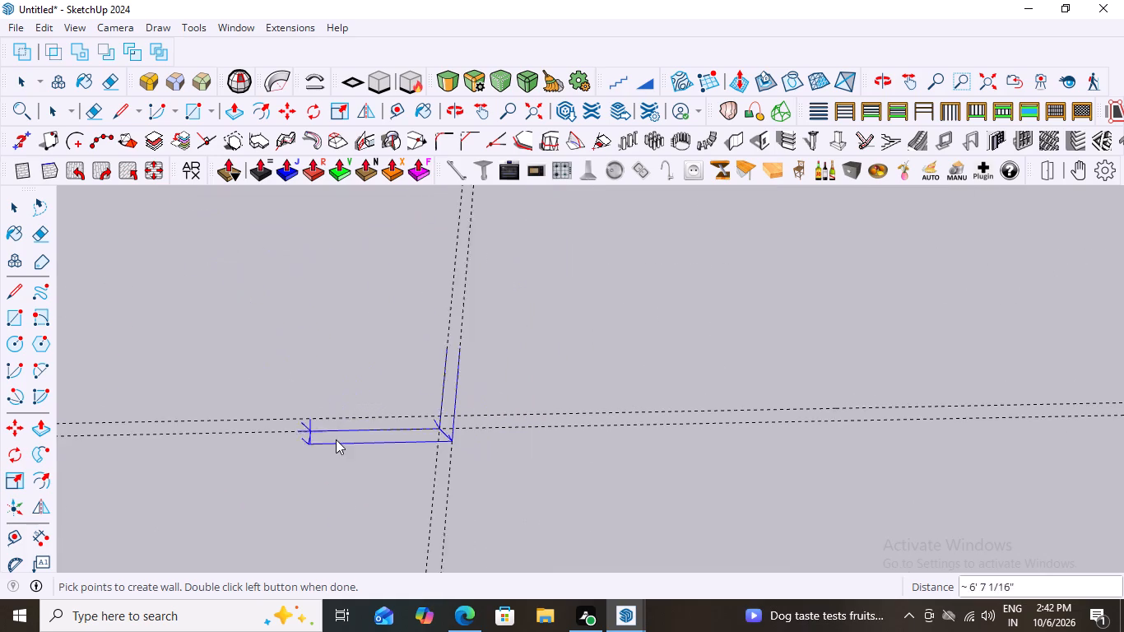
scroll(336, 439, down, 16)
scroll(674, 444, up, 9)
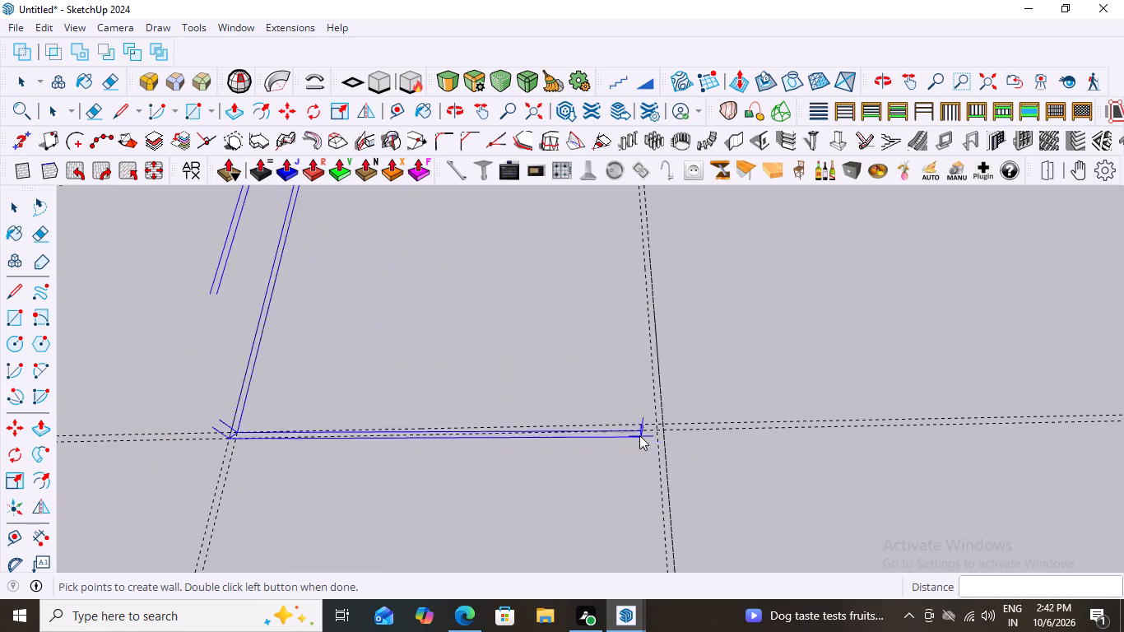
scroll(639, 435, down, 2)
scroll(639, 435, up, 5)
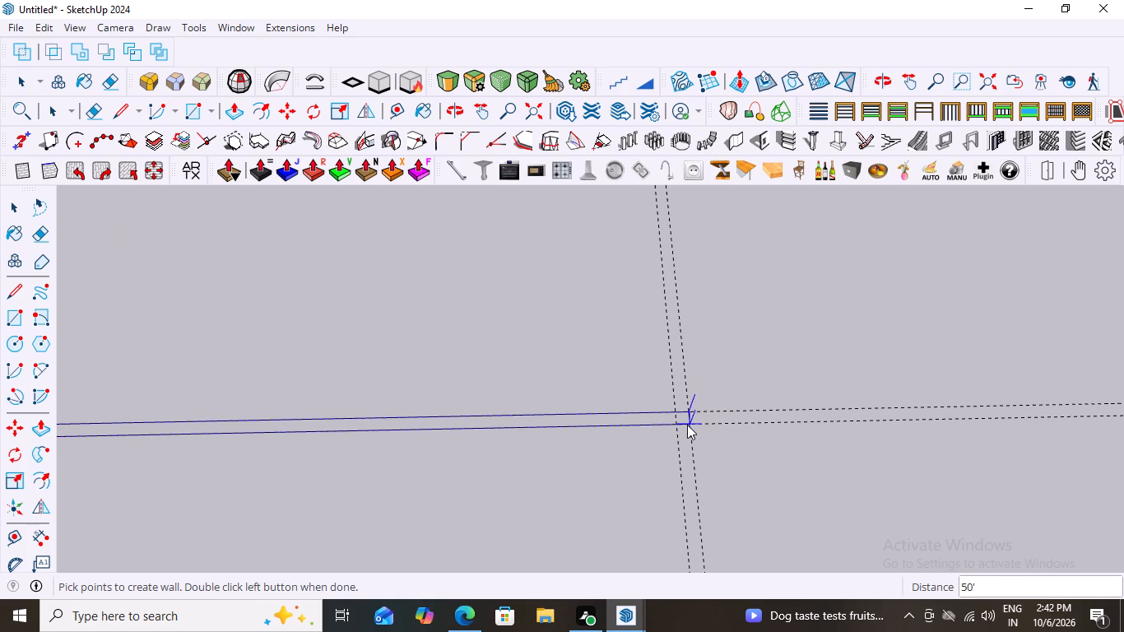
scroll(684, 428, down, 18)
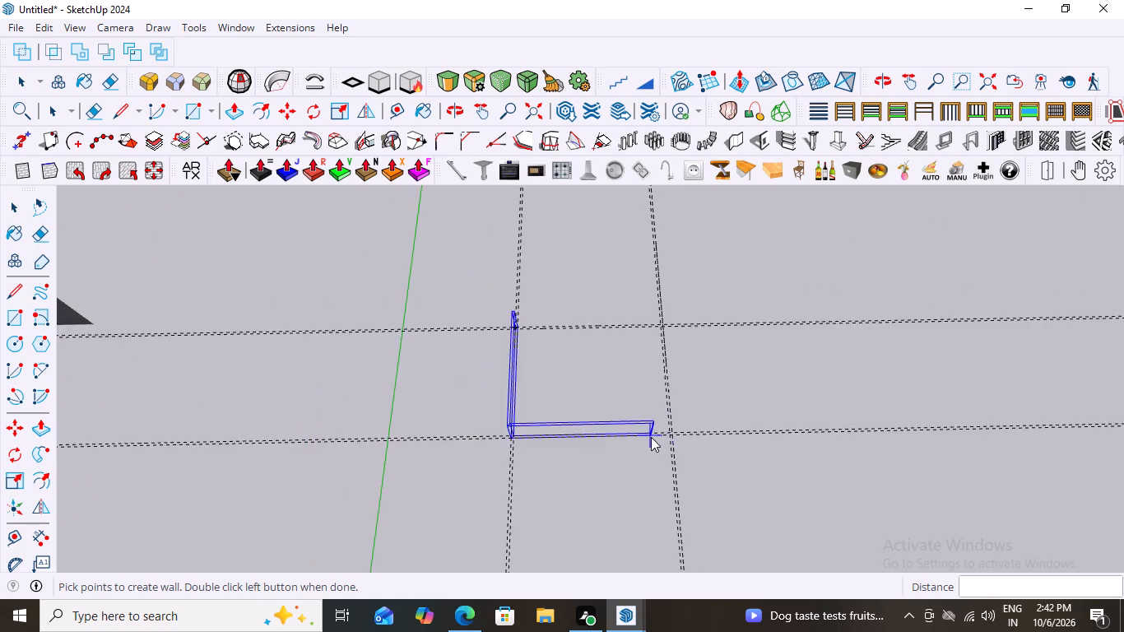
scroll(651, 437, down, 4)
scroll(663, 443, up, 20)
scroll(663, 443, up, 1)
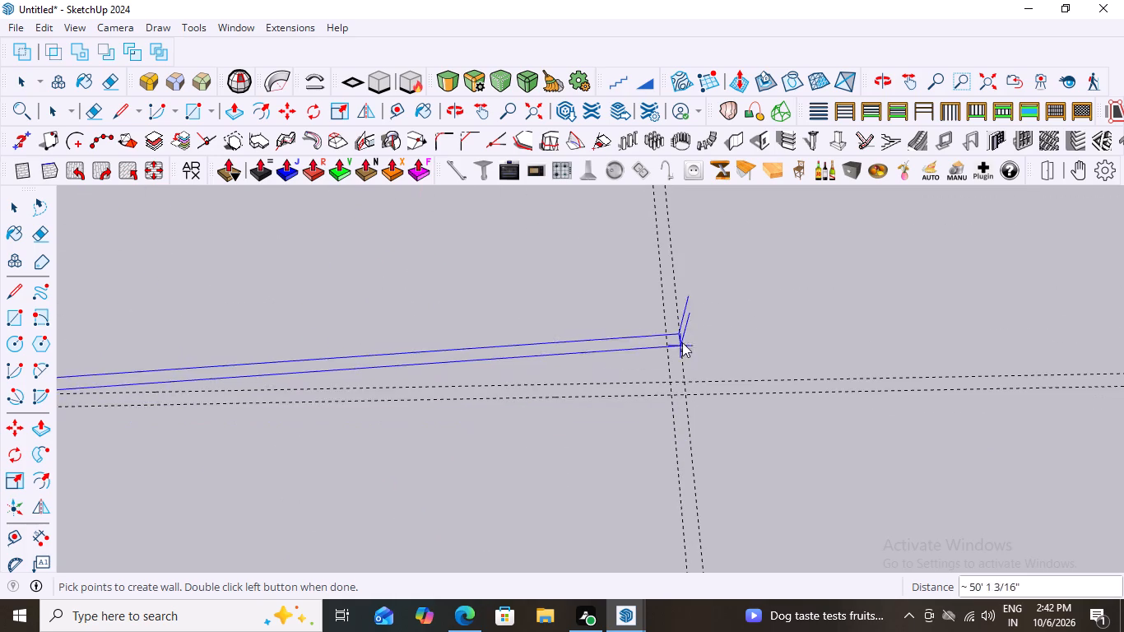
click(687, 393)
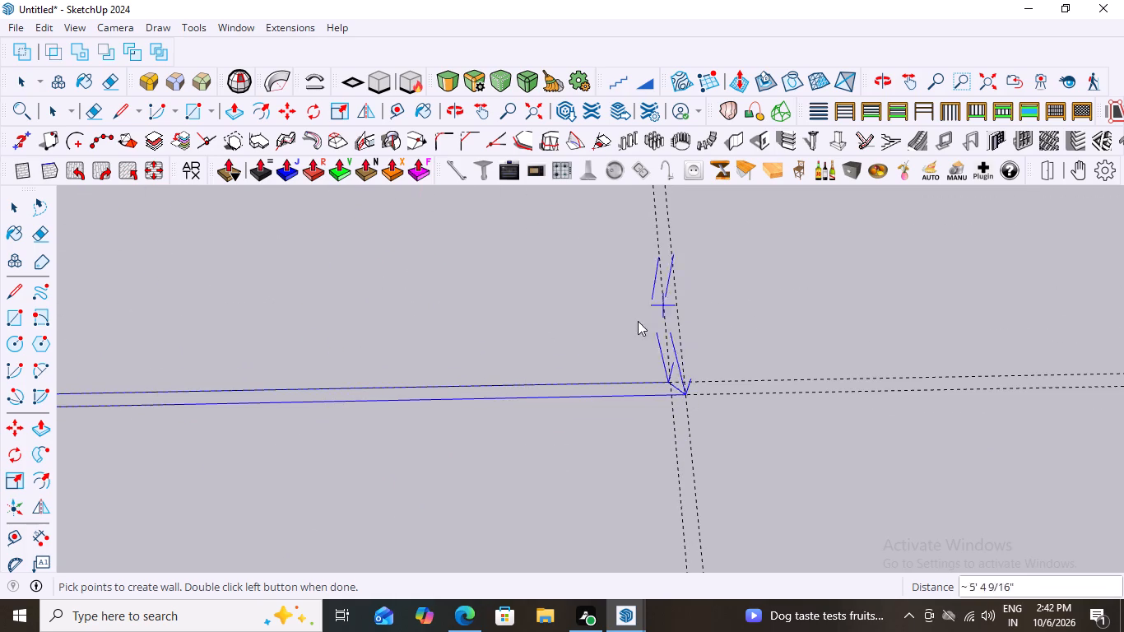
Continue the wall about 40' along the outer guide farthest from the green axis to the footprint's far outer corner.
scroll(642, 346, down, 5)
scroll(661, 424, down, 17)
scroll(642, 281, up, 5)
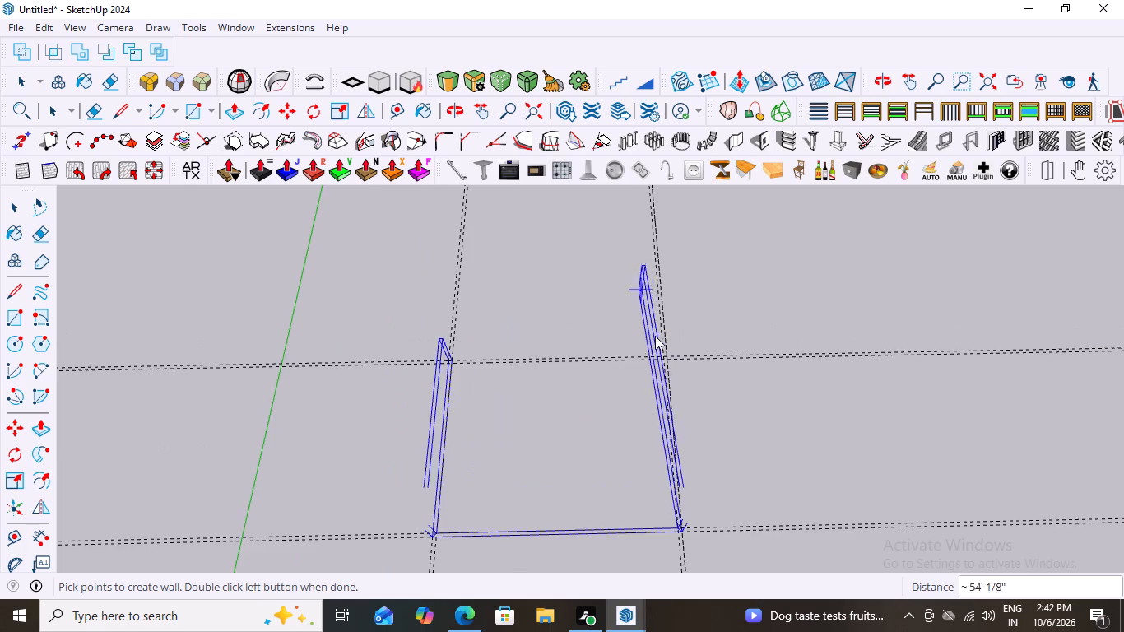
scroll(664, 368, up, 19)
scroll(672, 351, up, 4)
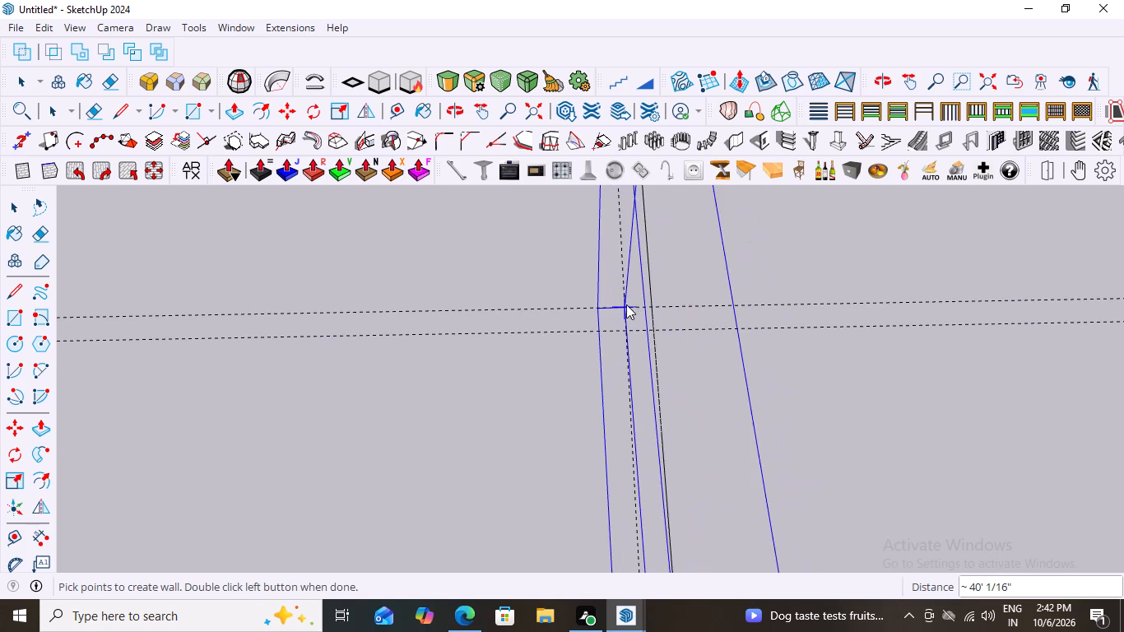
click(652, 304)
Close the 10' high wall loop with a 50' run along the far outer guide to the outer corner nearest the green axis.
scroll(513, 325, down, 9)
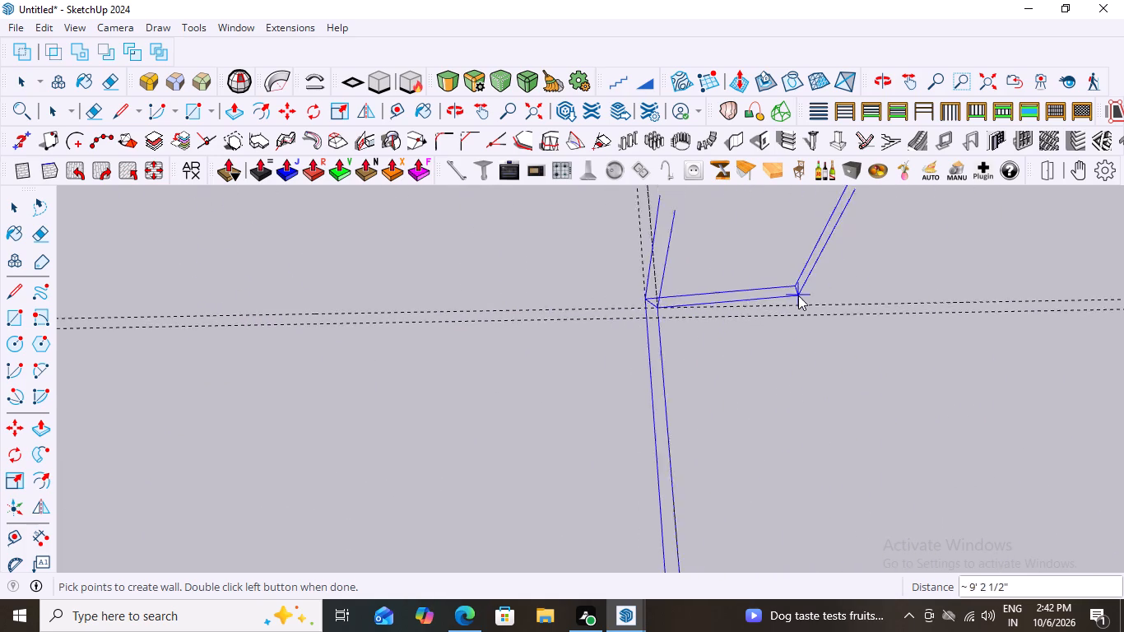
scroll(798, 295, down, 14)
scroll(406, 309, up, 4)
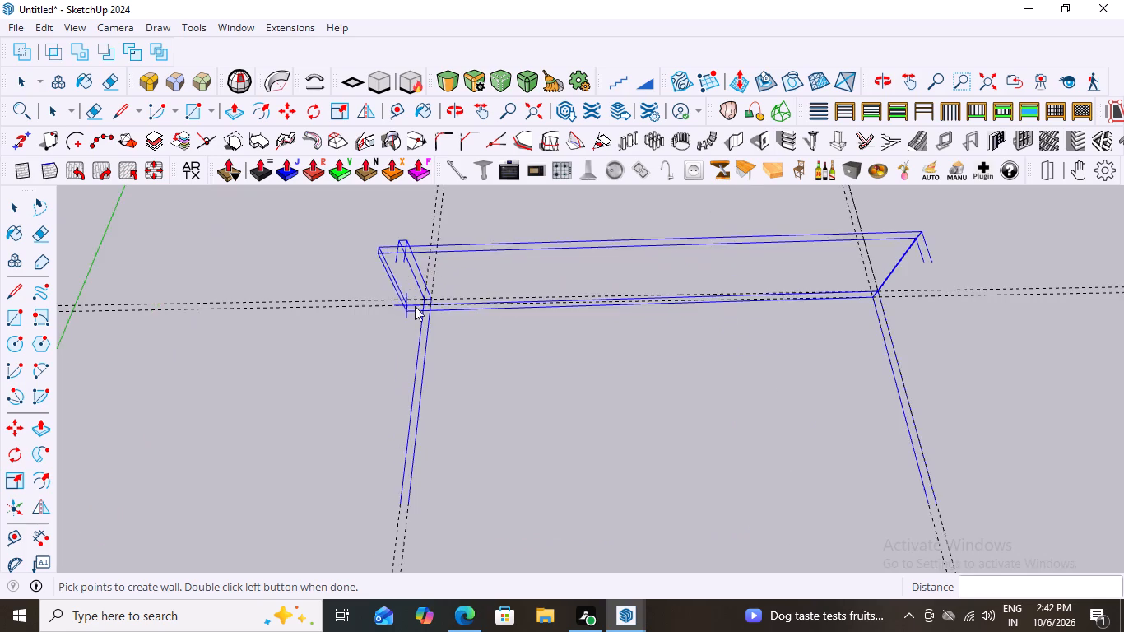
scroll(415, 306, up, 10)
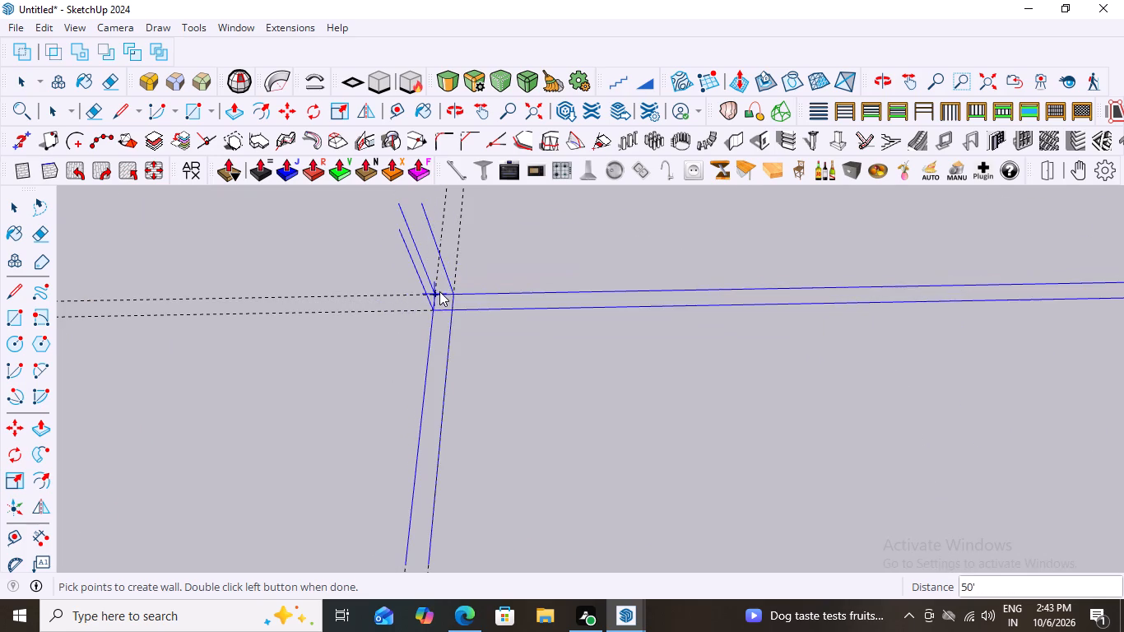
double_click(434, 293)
Examine the completed perimeter walls and their proportions from outside, facing the near long wall.
scroll(352, 269, down, 17)
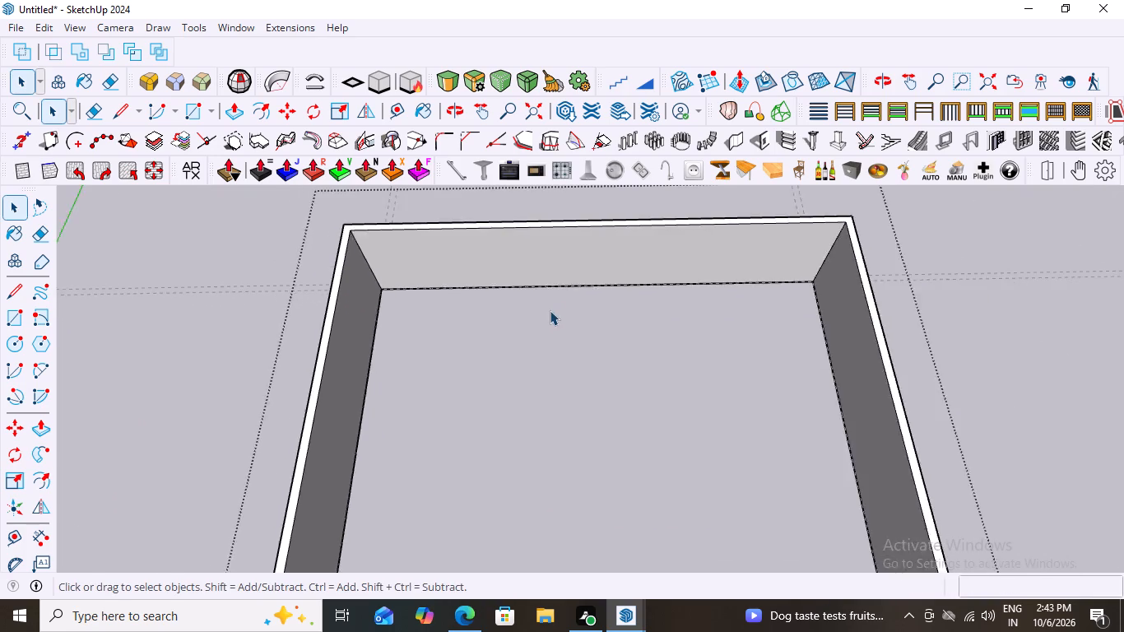
scroll(550, 310, down, 14)
middle_drag(599, 324, 601, 158)
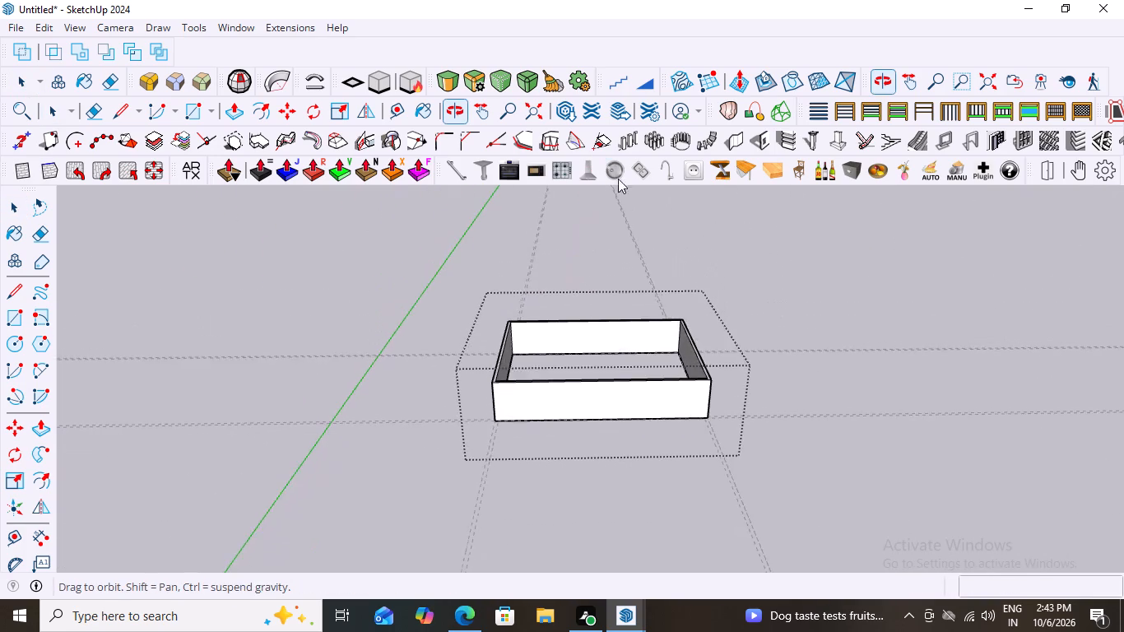
scroll(662, 430, up, 7)
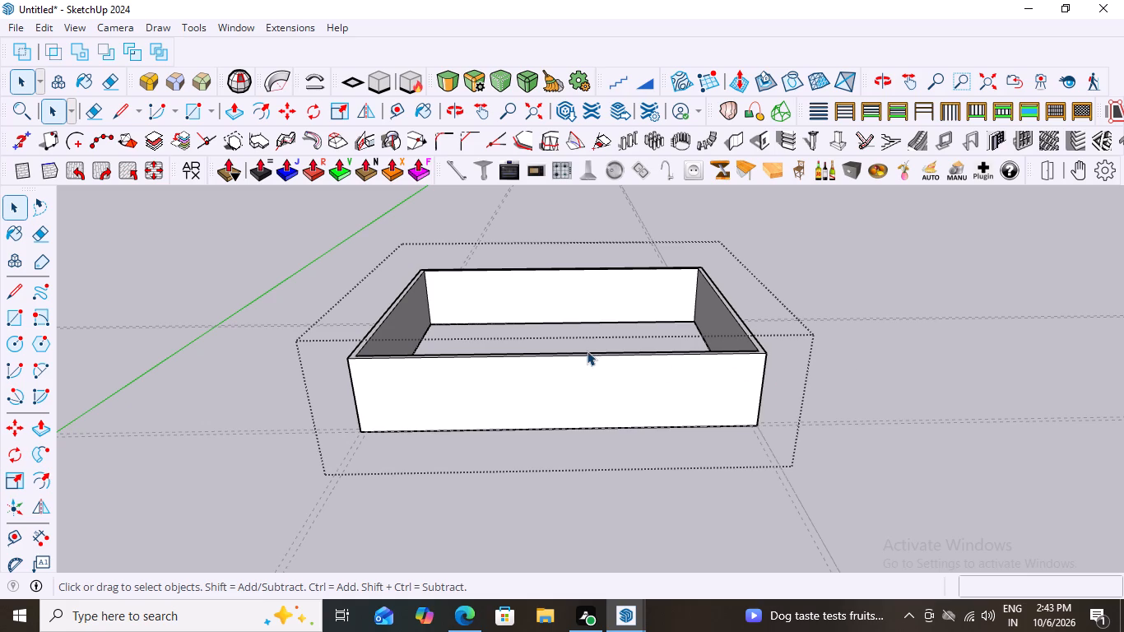
scroll(607, 337, down, 3)
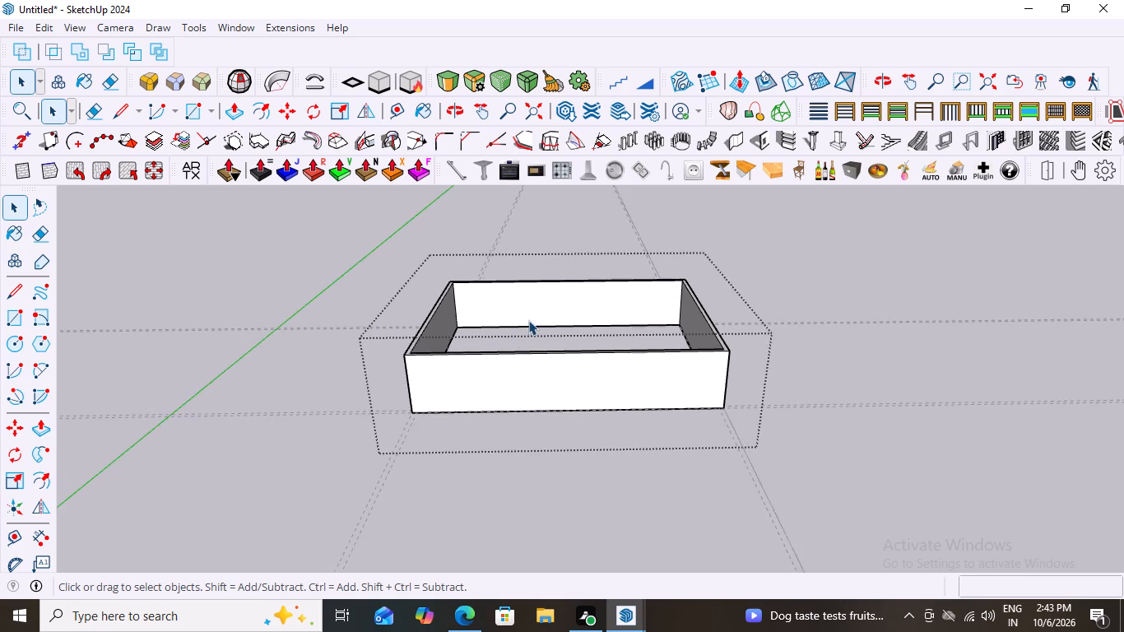
scroll(528, 320, down, 1)
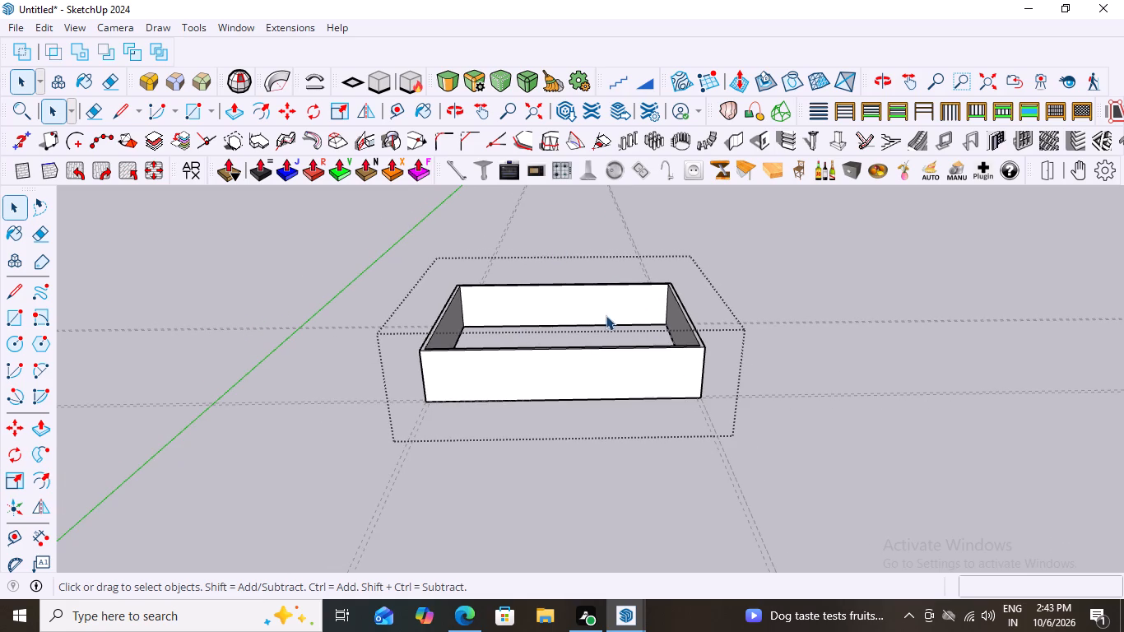
scroll(594, 413, up, 5)
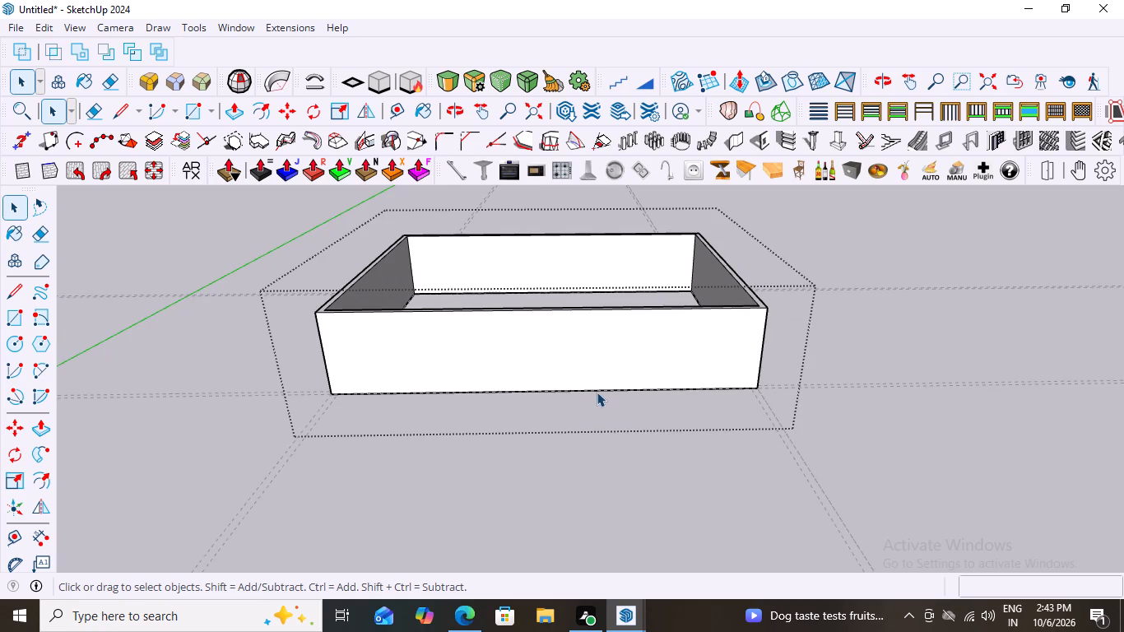
scroll(691, 349, up, 4)
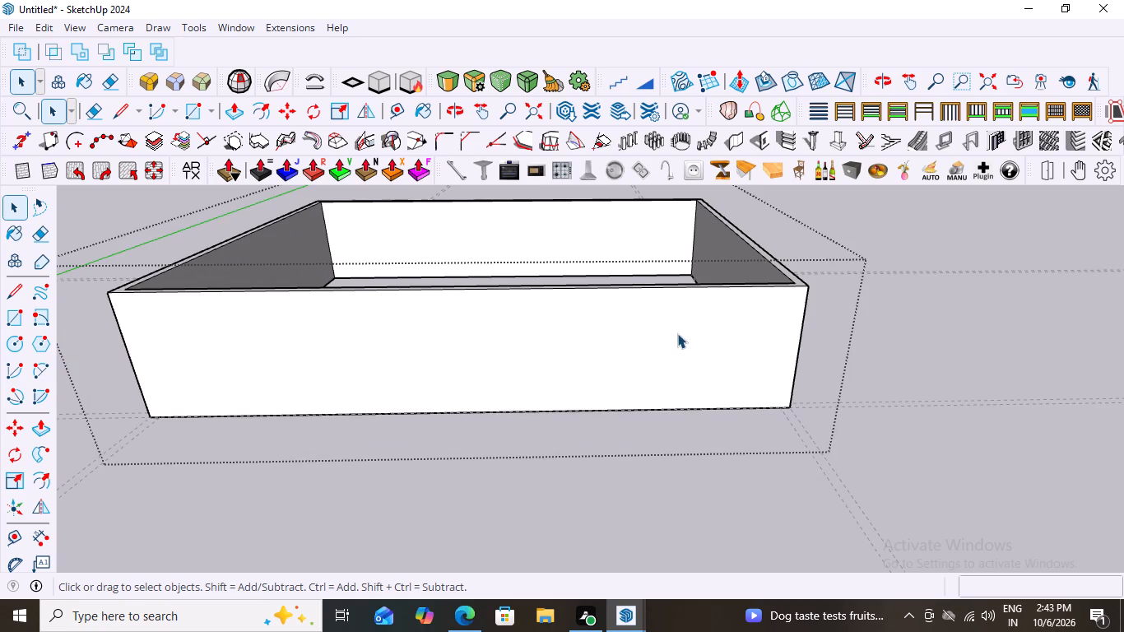
Delete the 10' high perimeter wall group, leaving the footprint guides in place.
key(ctrl+z)
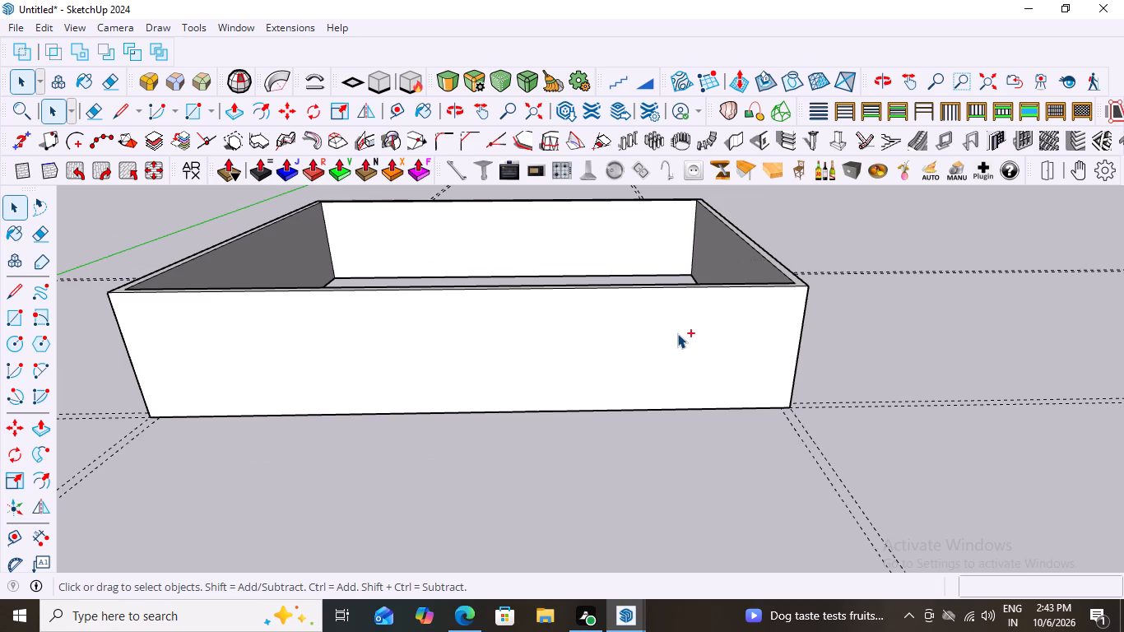
key(ctrl+z)
key(ctrl+z)
key(space)
click(902, 322)
click(689, 324)
key(Delete)
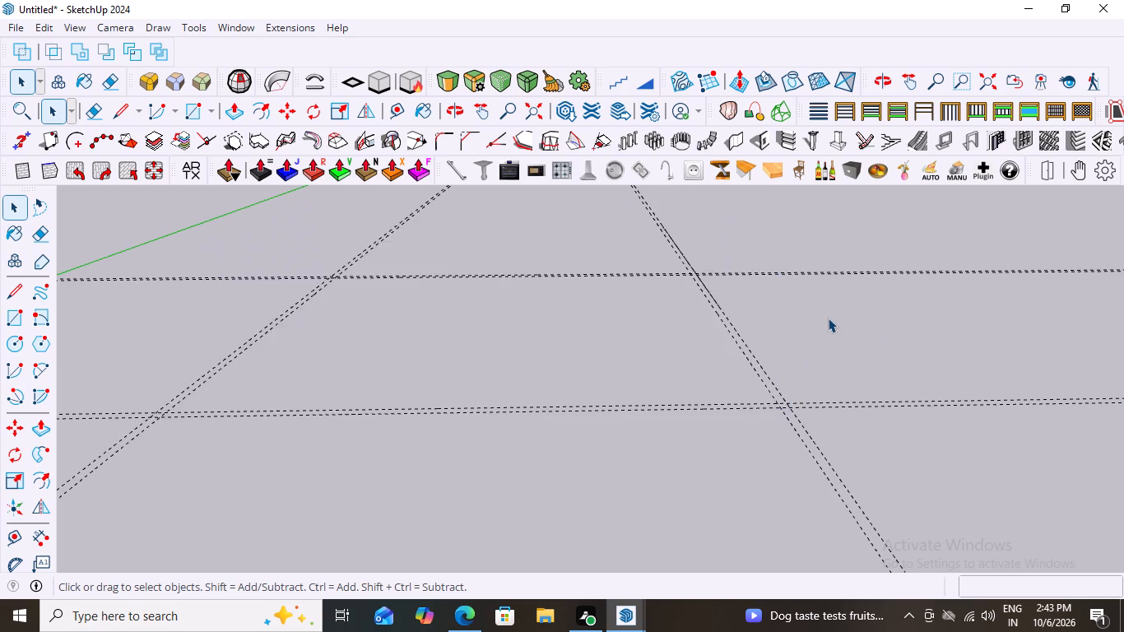
Set the vertical wall height to 11' and start creating the wall over the footprint guides.
scroll(739, 375, down, 10)
middle_drag(678, 362, 654, 477)
scroll(754, 314, down, 6)
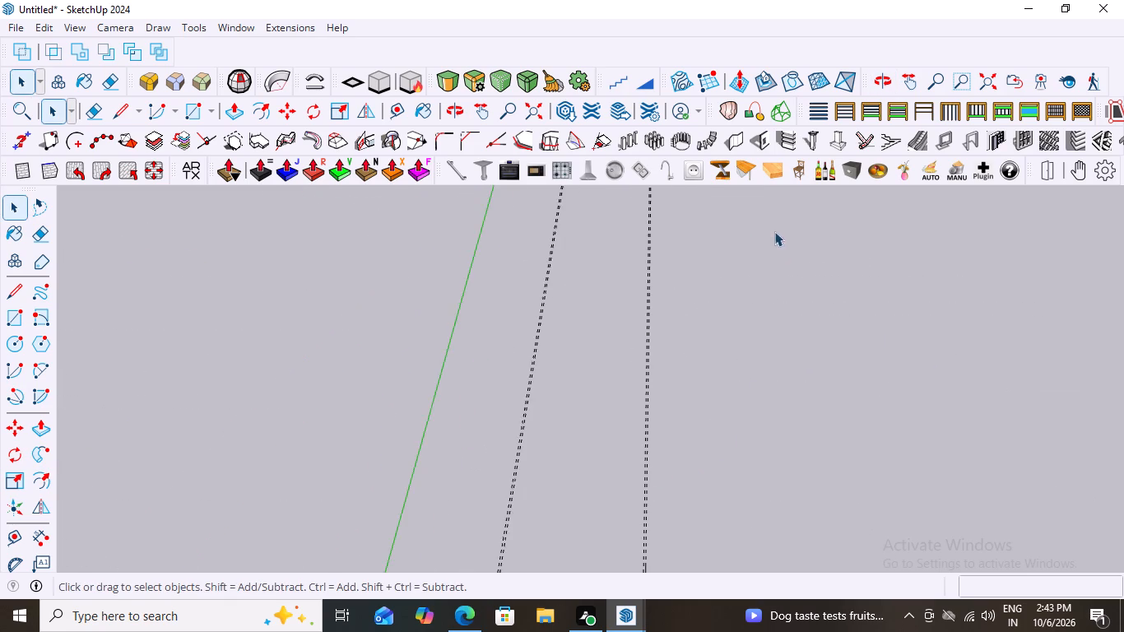
scroll(774, 231, down, 7)
scroll(615, 586, up, 15)
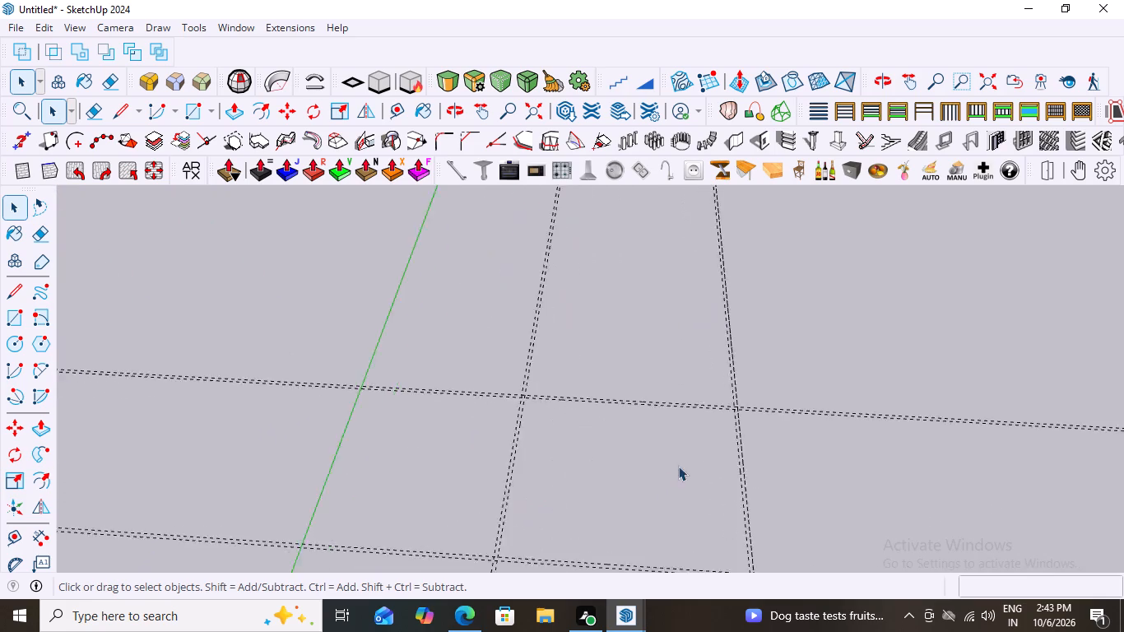
middle_drag(678, 465, 704, 448)
scroll(704, 448, down, 1)
scroll(729, 376, up, 3)
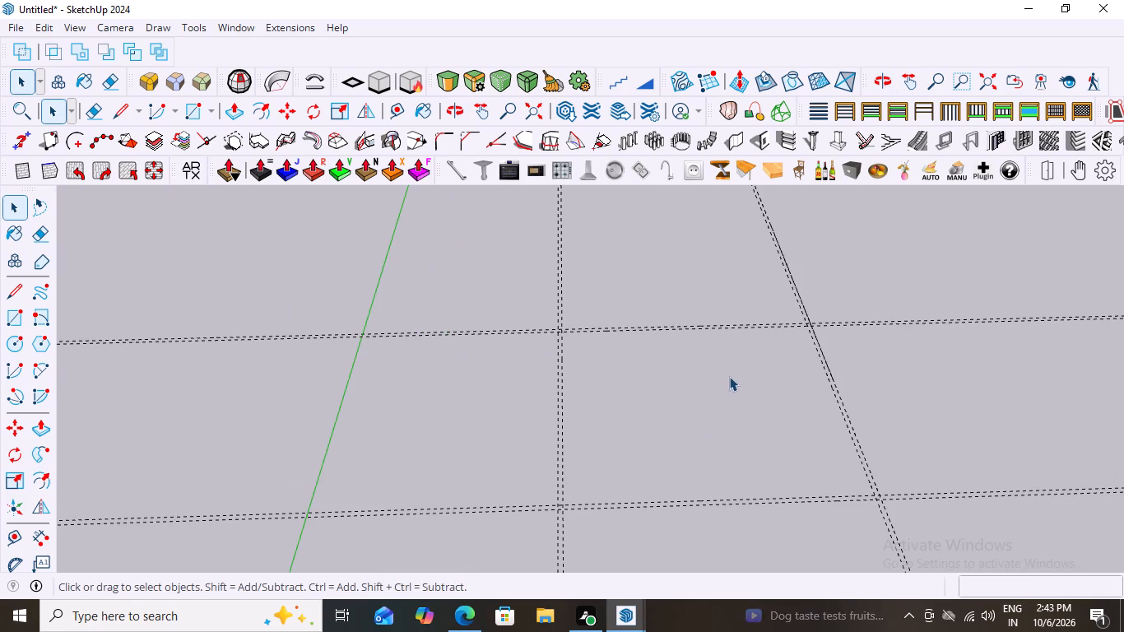
click(734, 140)
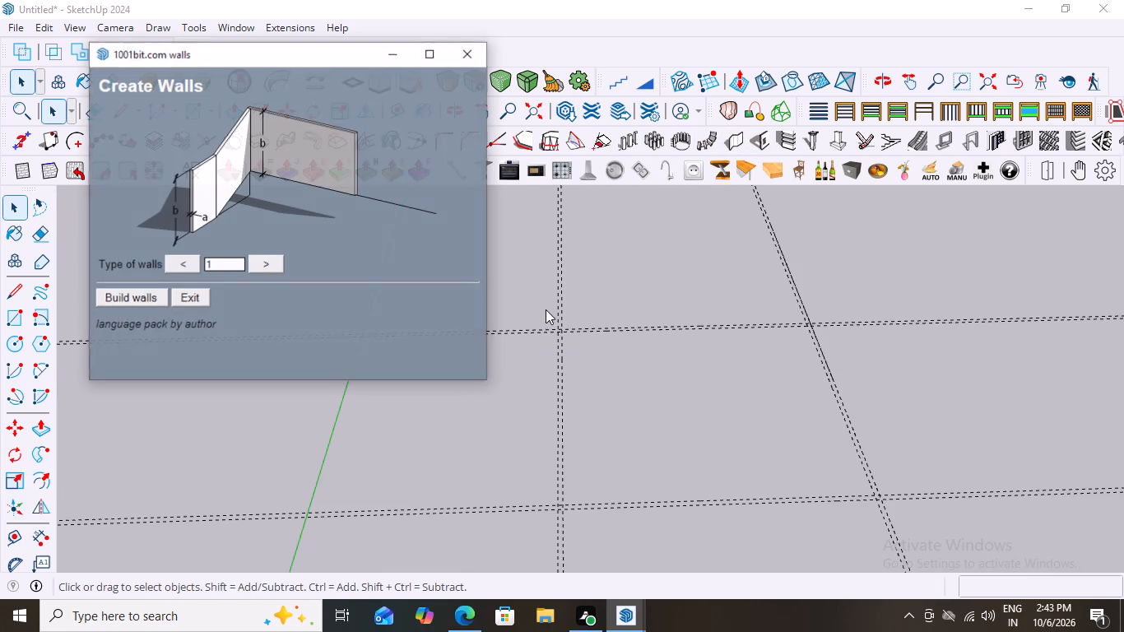
click(141, 300)
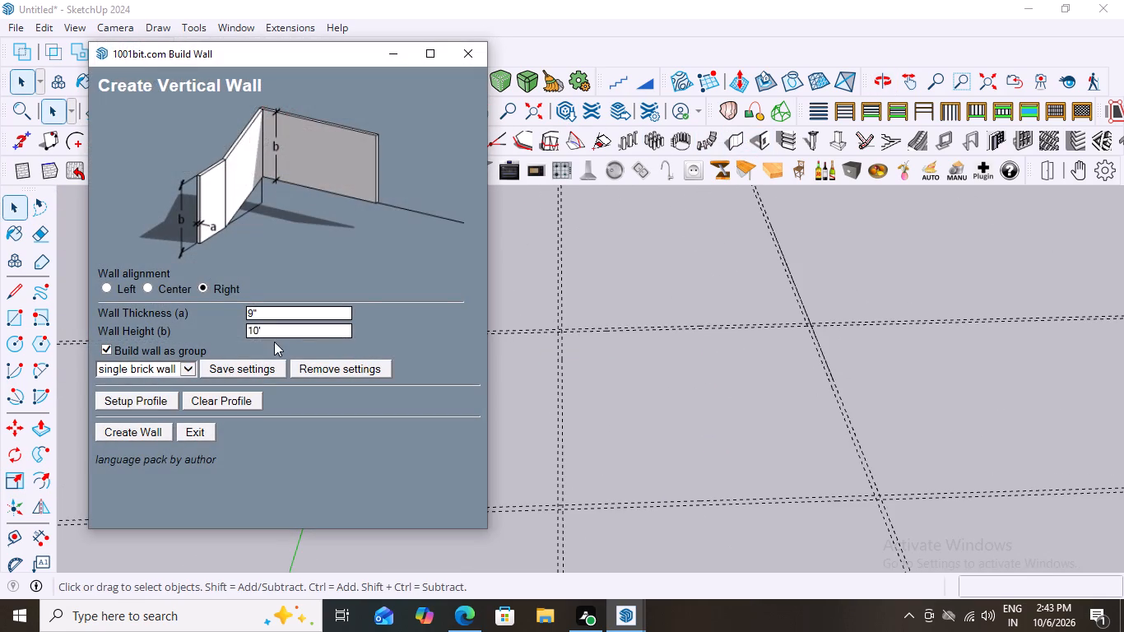
click(277, 333)
key(BackSpace)
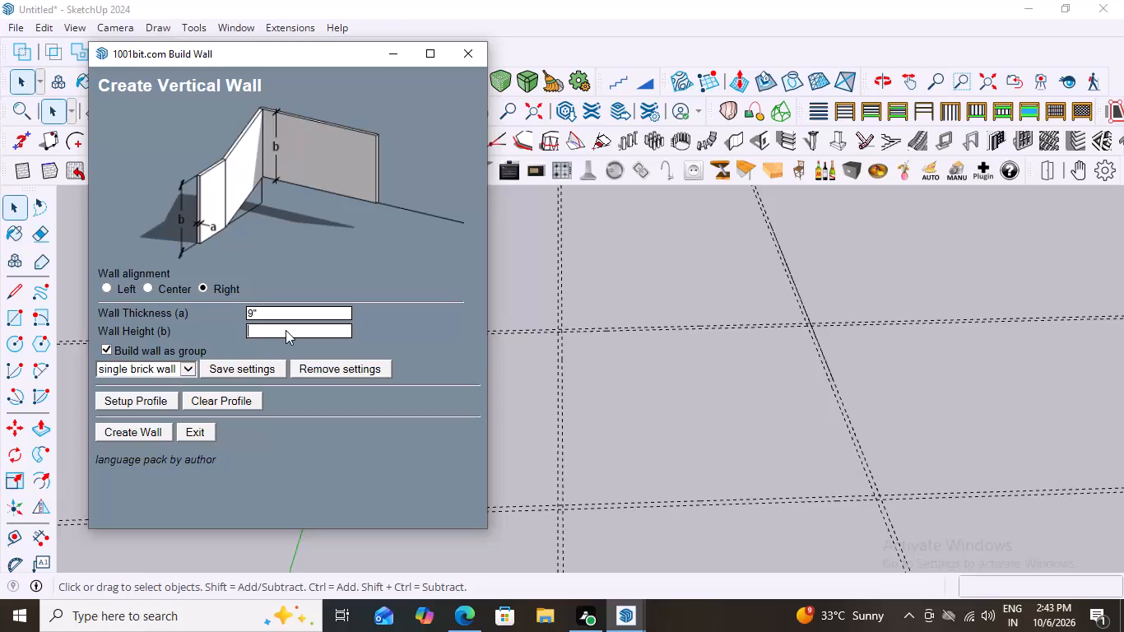
text(11')
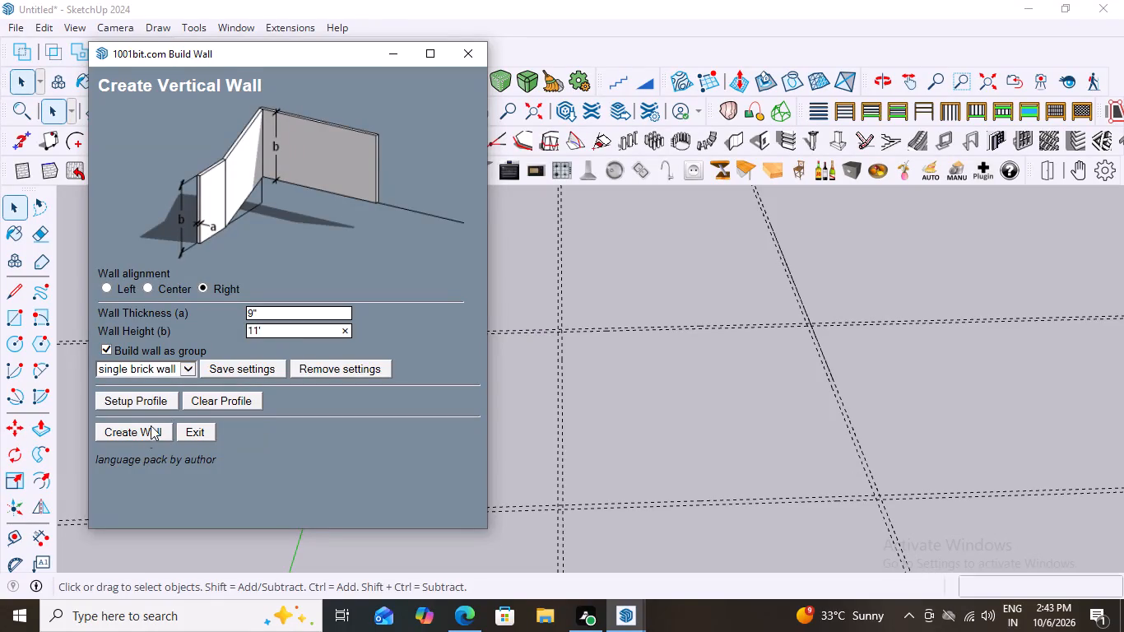
click(143, 435)
Lay the first wall run 40' along the outer guide nearest the green axis, from the far outer corner to the near outer corner.
scroll(636, 299, up, 7)
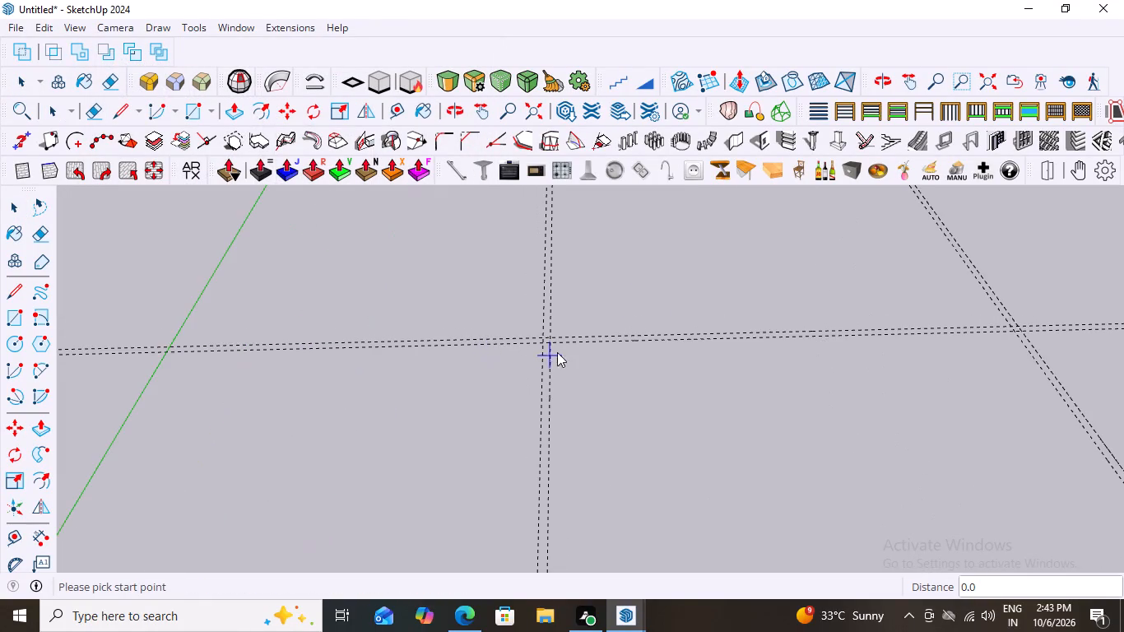
scroll(575, 344, up, 4)
scroll(503, 336, up, 6)
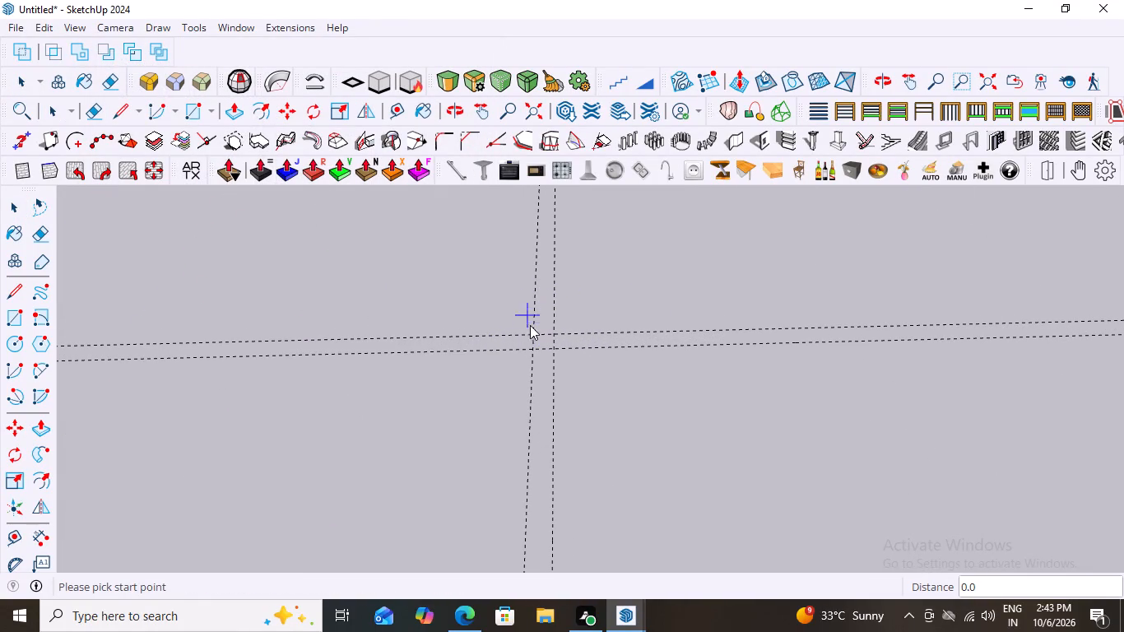
drag(533, 333, 510, 347)
scroll(457, 341, down, 3)
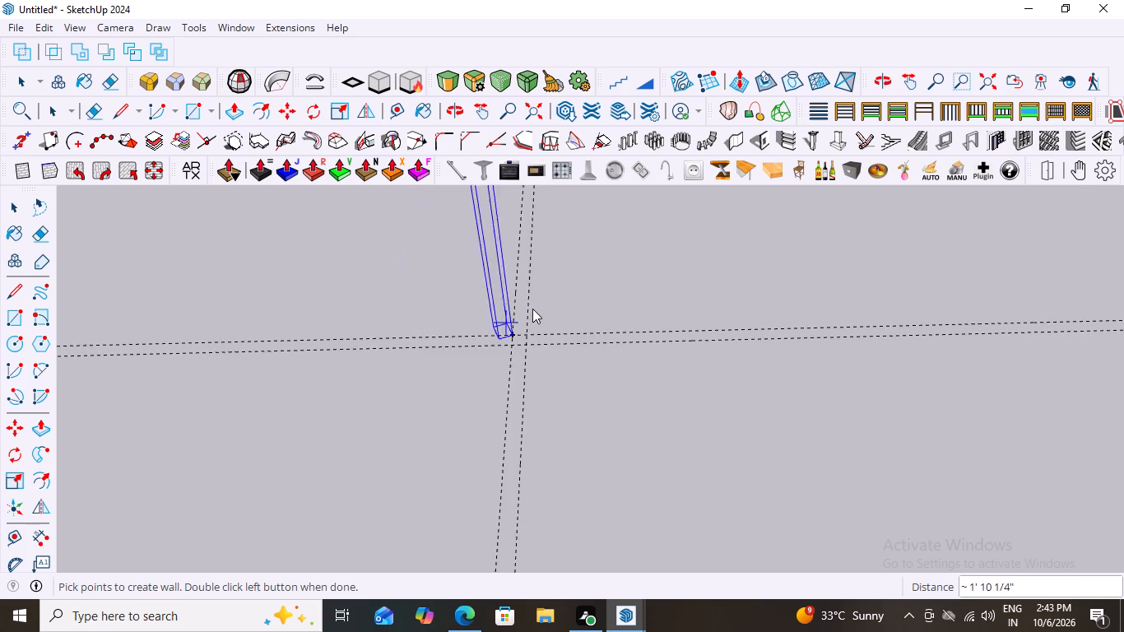
scroll(532, 309, down, 13)
scroll(560, 302, down, 8)
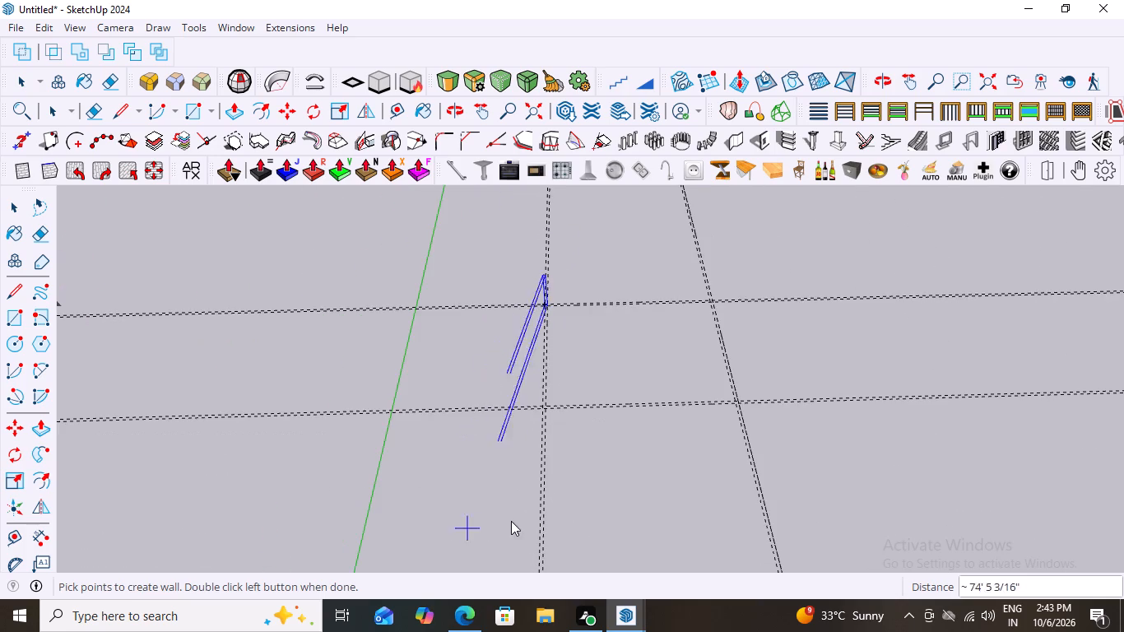
scroll(526, 510, up, 4)
scroll(562, 351, up, 10)
scroll(522, 406, up, 5)
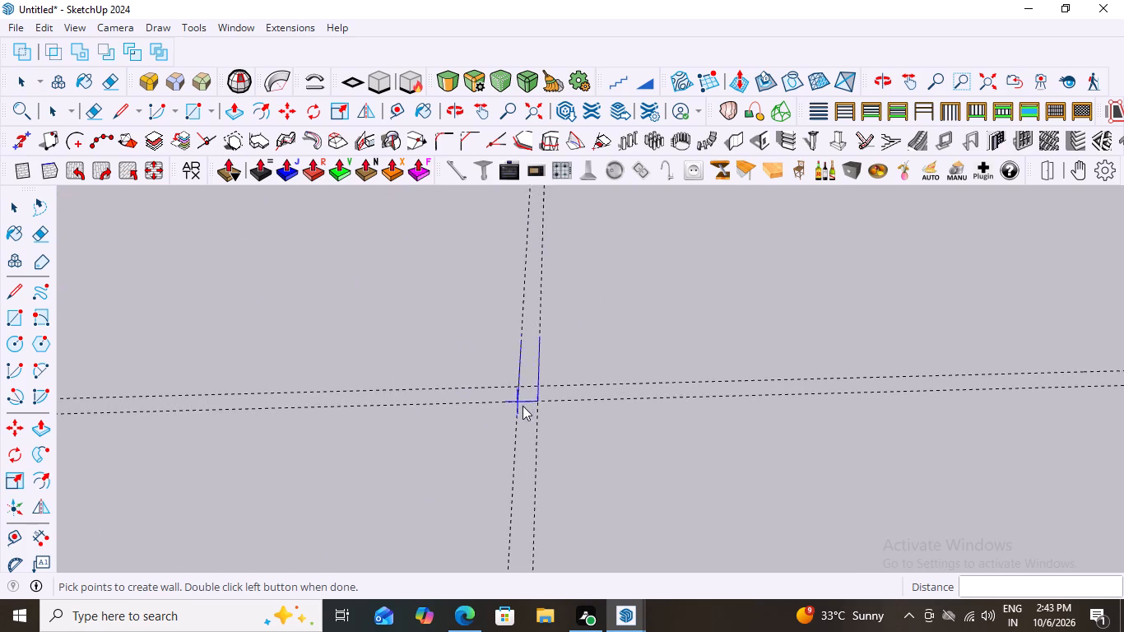
scroll(523, 406, up, 3)
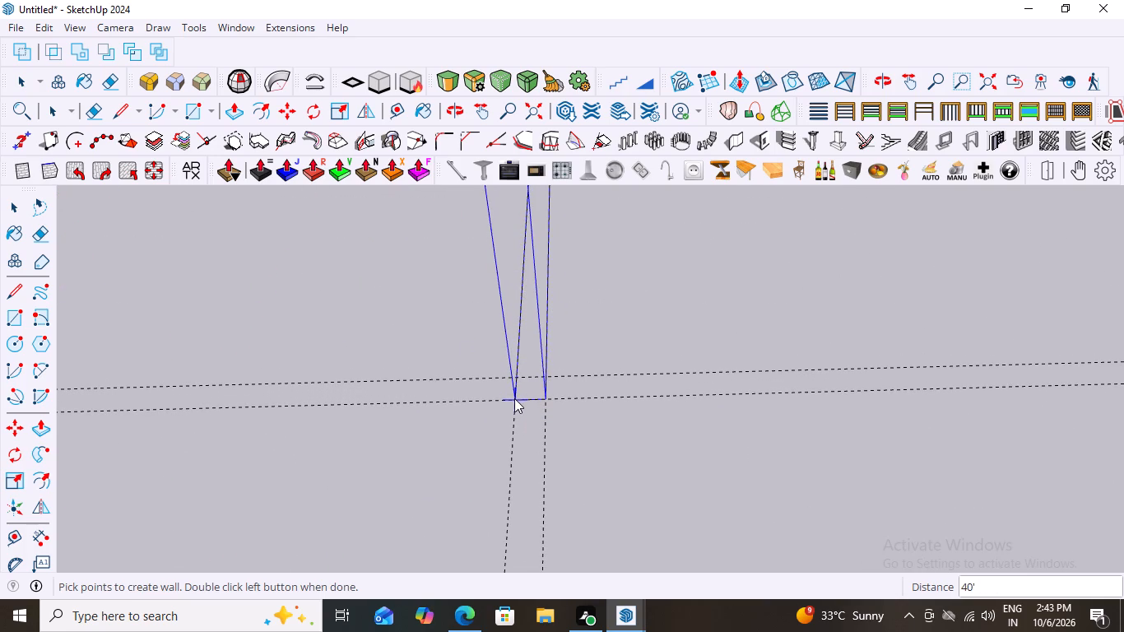
drag(513, 399, 501, 405)
Continue the wall 50' along the near outer red-direction guide to the outer corner farthest from the green axis.
scroll(29, 523, down, 18)
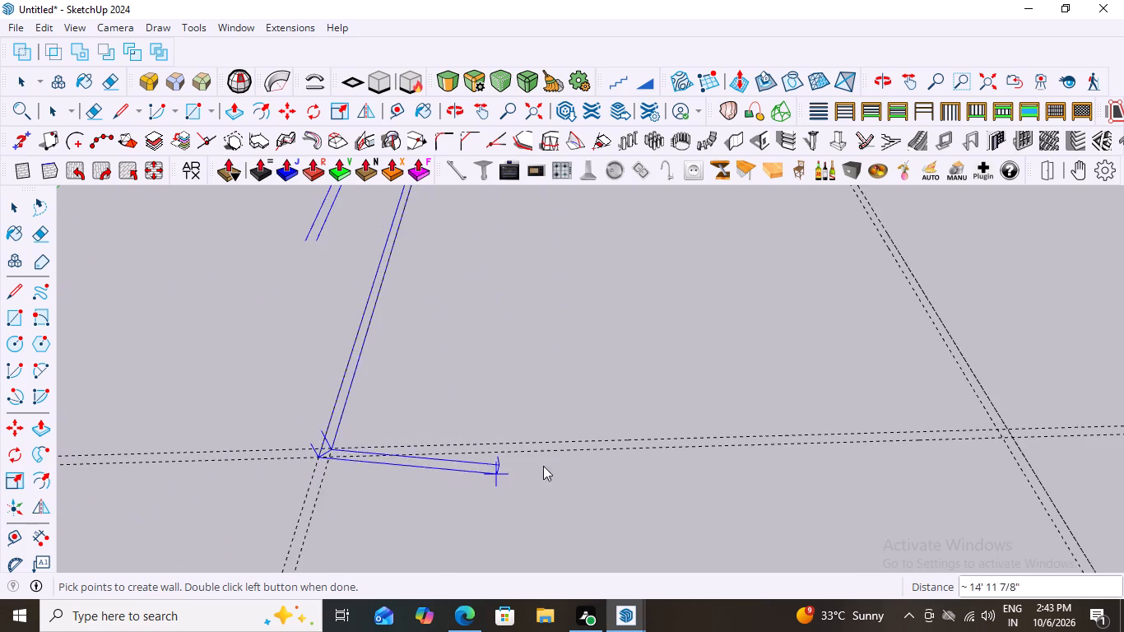
scroll(467, 474, down, 8)
scroll(729, 460, up, 10)
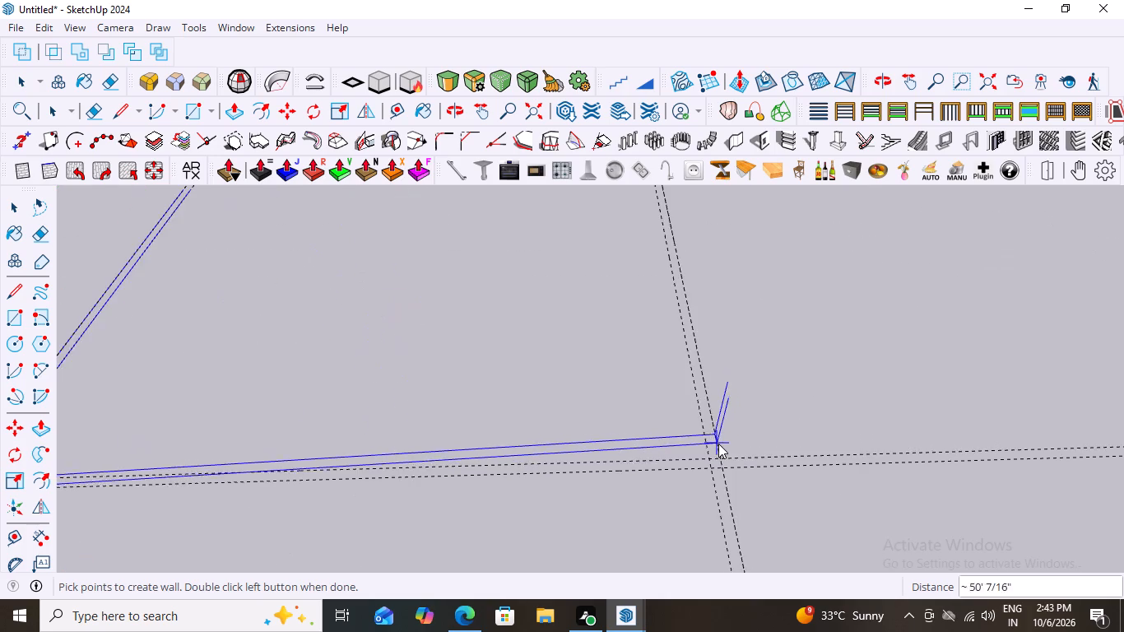
scroll(718, 444, up, 2)
drag(725, 479, 719, 487)
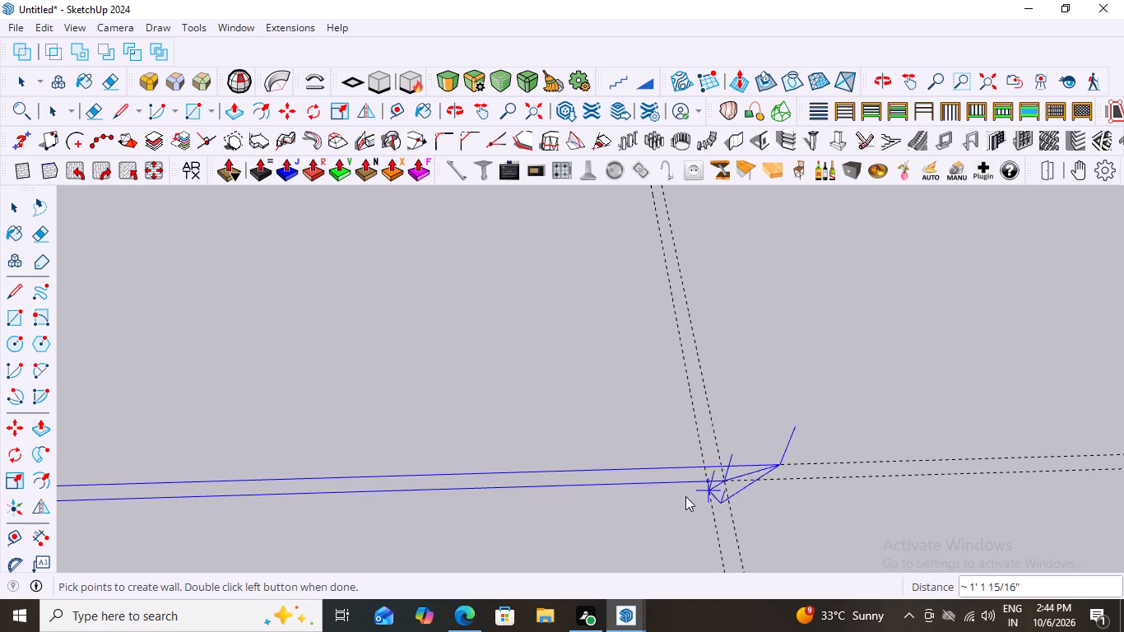
Continue the wall 40' along the outer guide farthest from the green axis to the footprint's far outer corner.
scroll(655, 495, down, 13)
scroll(661, 266, up, 3)
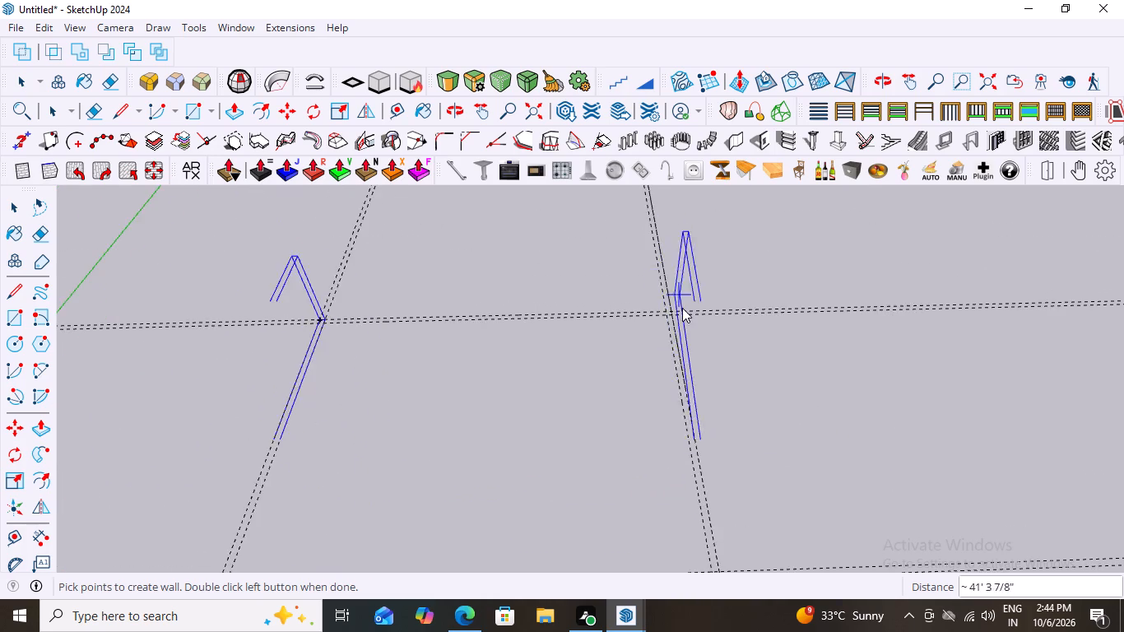
scroll(682, 308, up, 14)
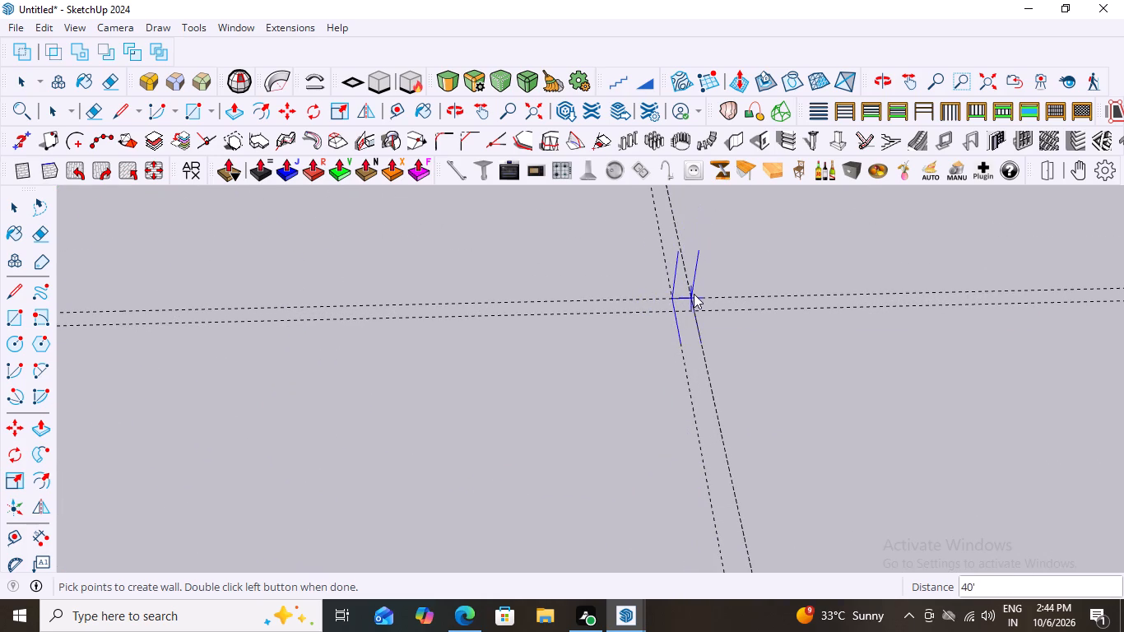
click(690, 296)
Close the wall loop with a 50' run along the far outer guide to its starting corner and finish the wall.
scroll(556, 353, down, 15)
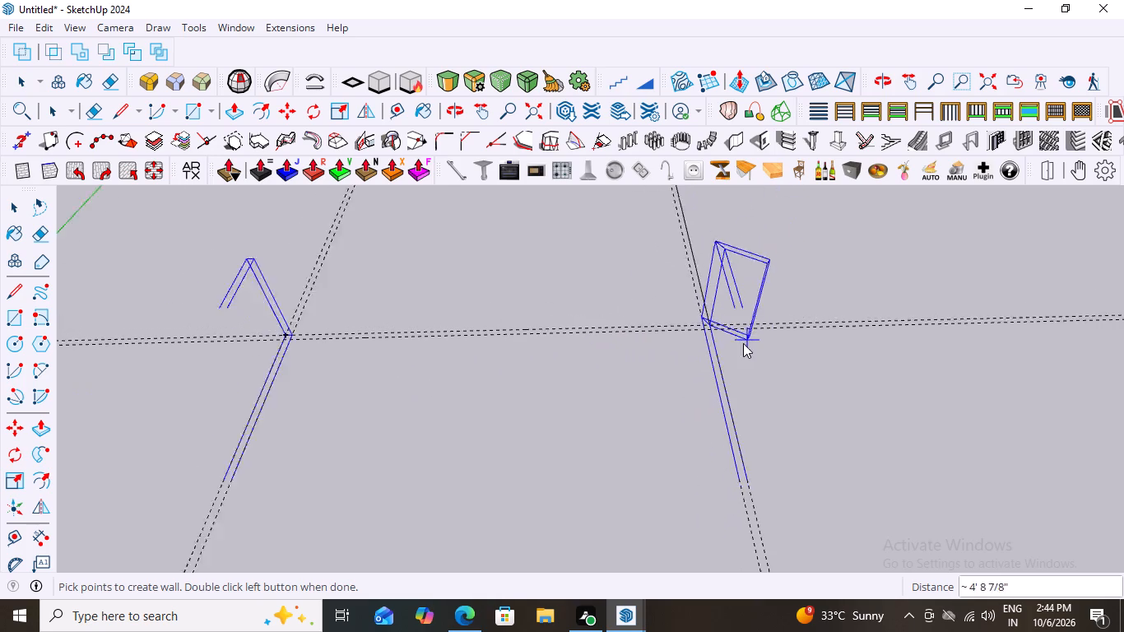
scroll(743, 343, down, 2)
scroll(363, 337, up, 13)
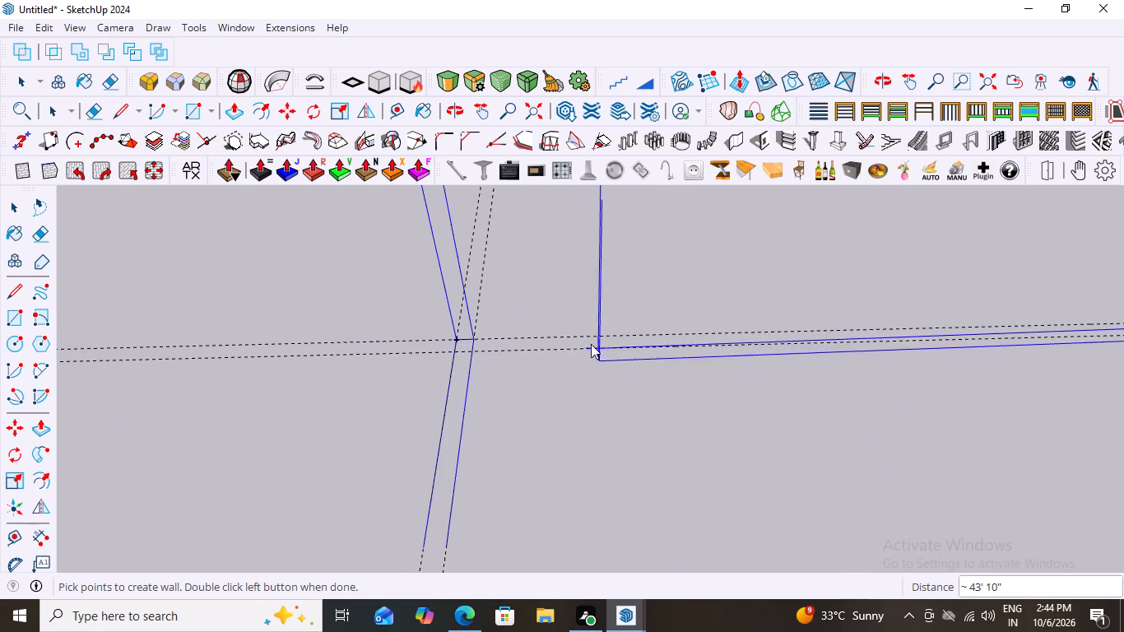
scroll(509, 336, up, 9)
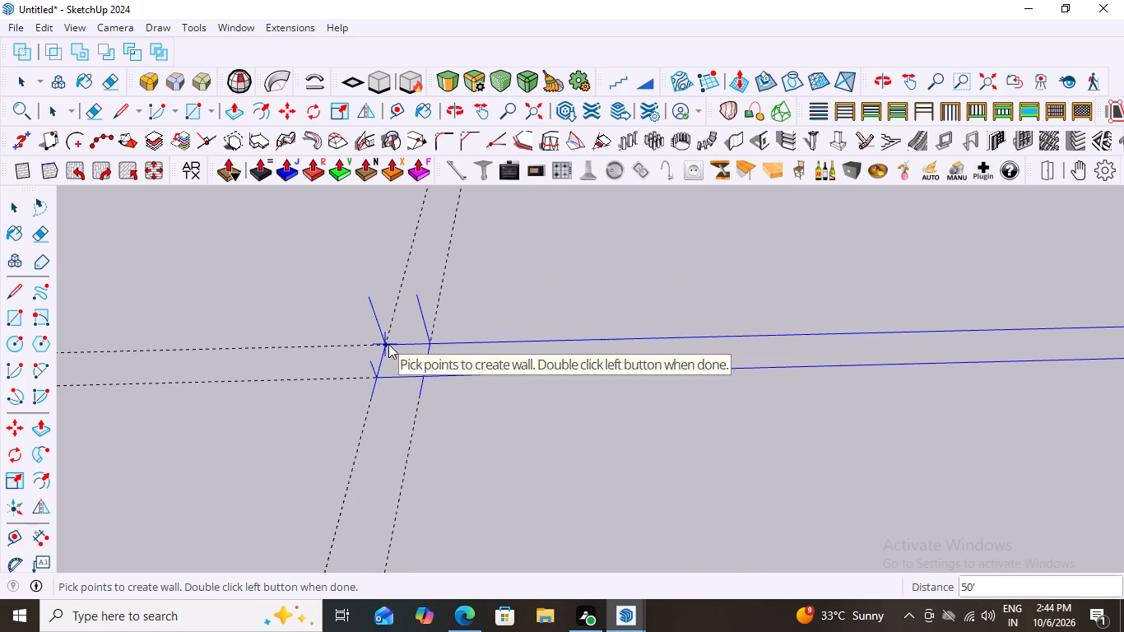
double_click(384, 342)
scroll(370, 309, down, 11)
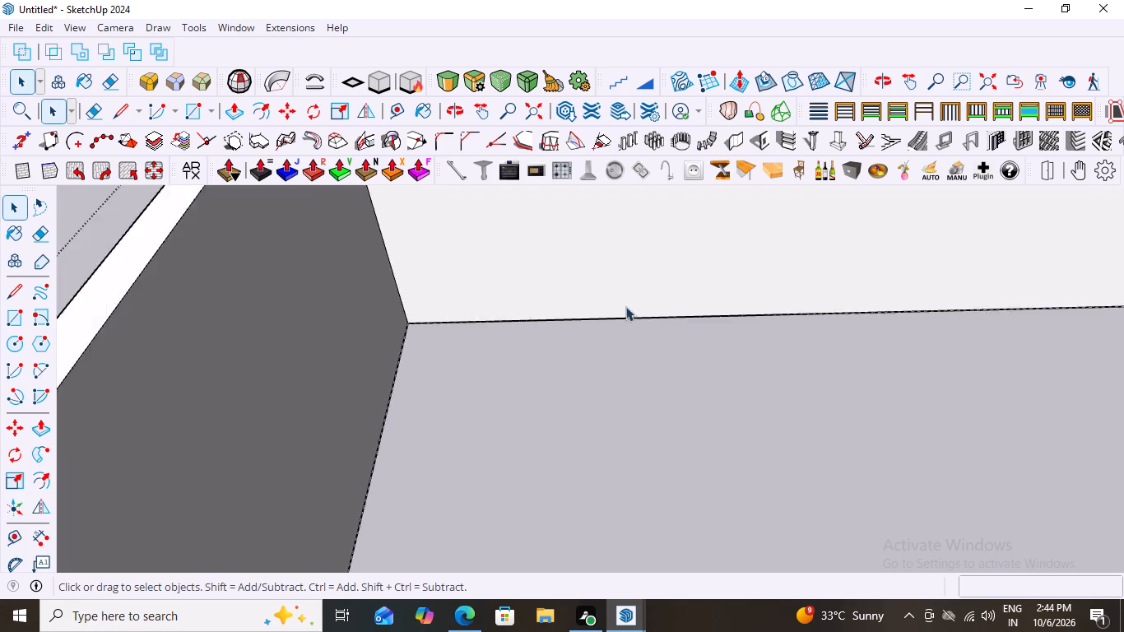
Examine the closed perimeter walls from the front, the corner, above and underneath.
scroll(625, 306, down, 20)
scroll(625, 306, down, 5)
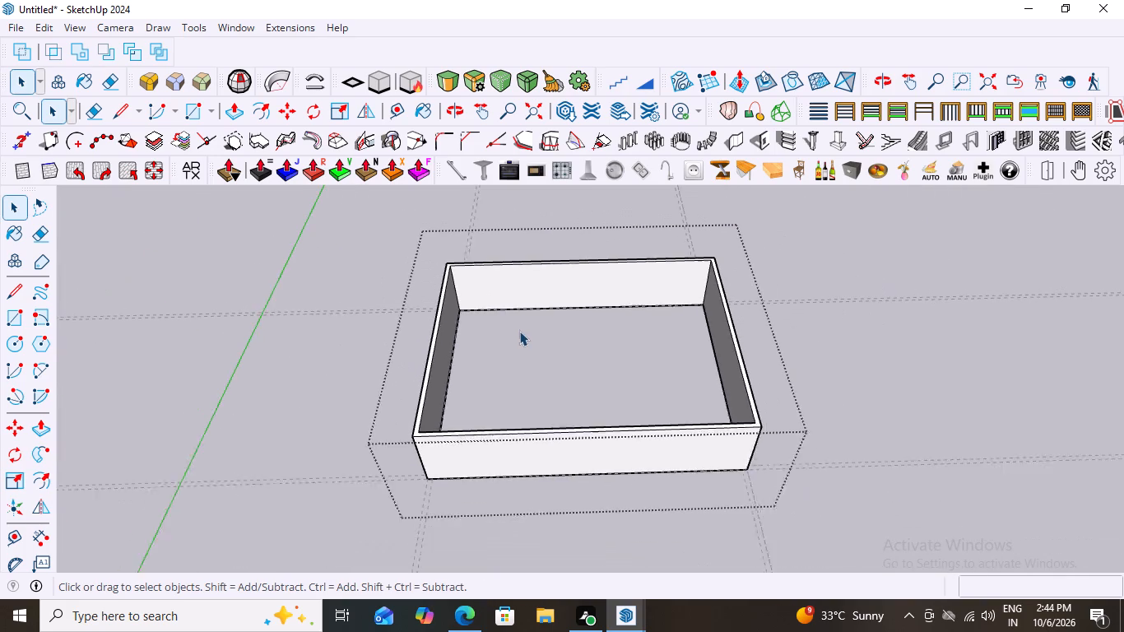
key(space)
middle_drag(843, 390, 829, 239)
click(880, 327)
middle_drag(637, 405, 659, 387)
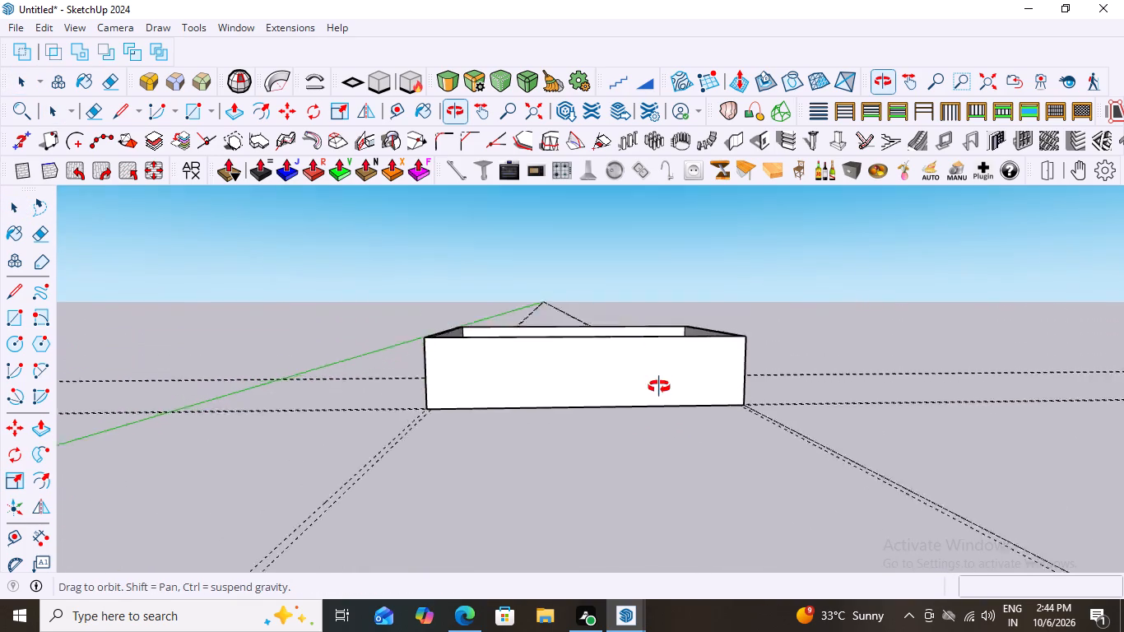
middle_drag(659, 387, 657, 378)
scroll(536, 354, up, 6)
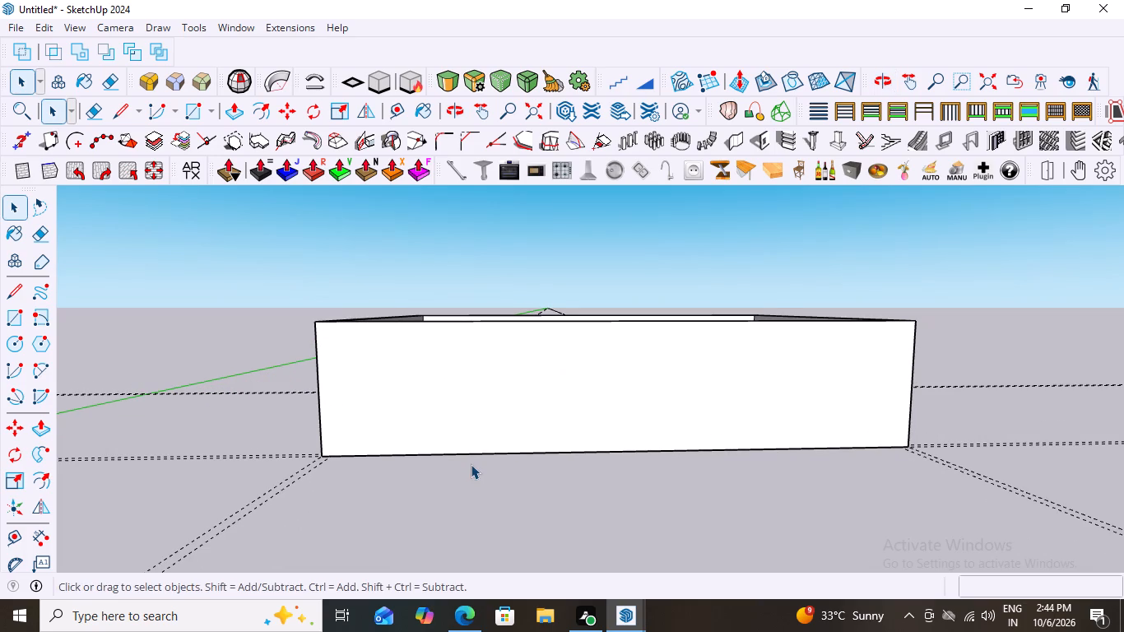
scroll(471, 460, down, 15)
middle_drag(601, 472, 398, 486)
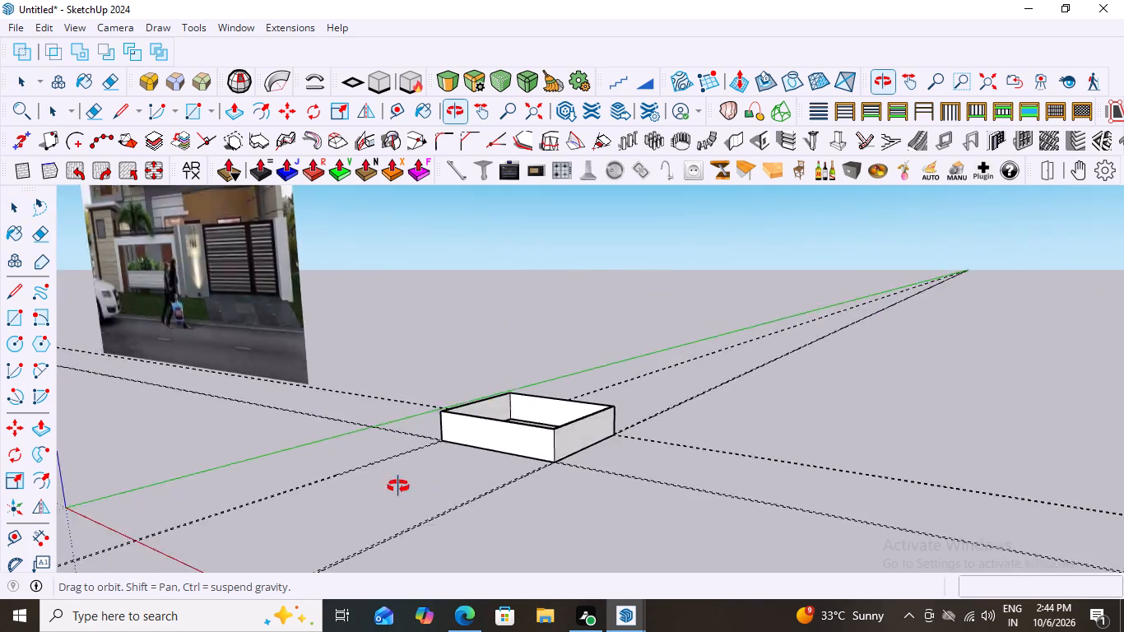
middle_drag(398, 486, 633, 308)
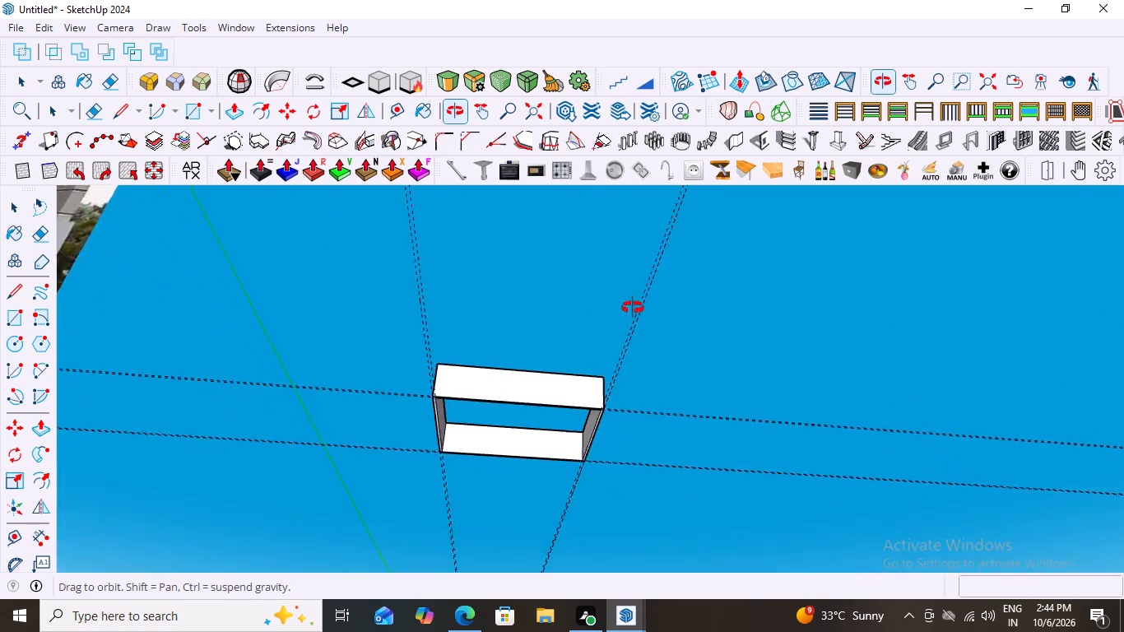
middle_drag(633, 308, 648, 301)
middle_click(687, 374)
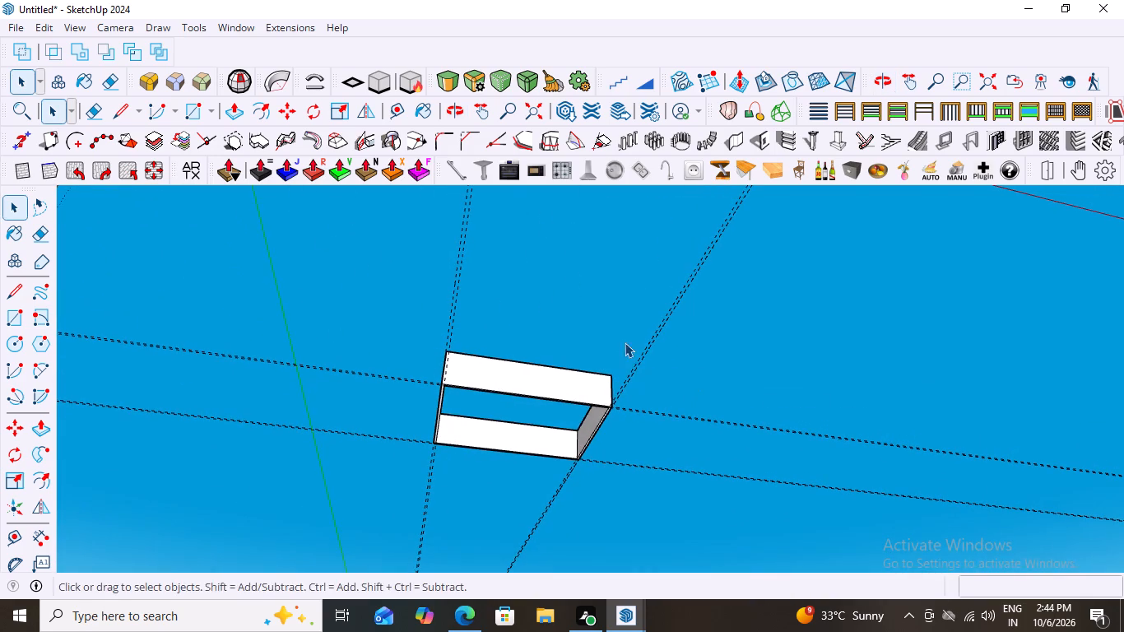
middle_drag(629, 353, 536, 631)
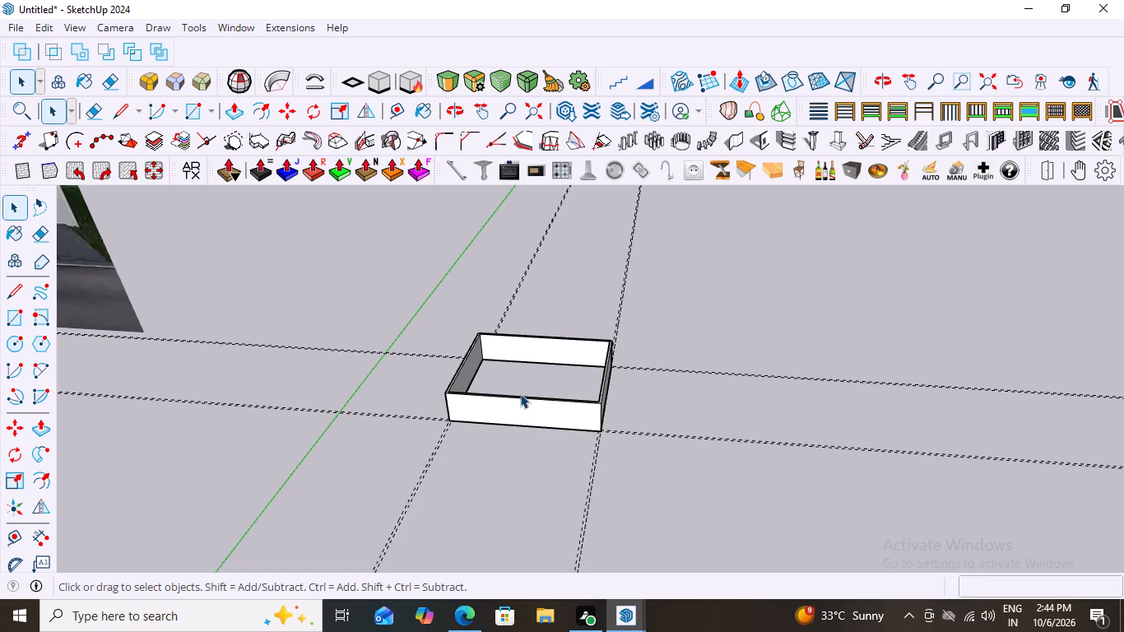
scroll(599, 421, down, 3)
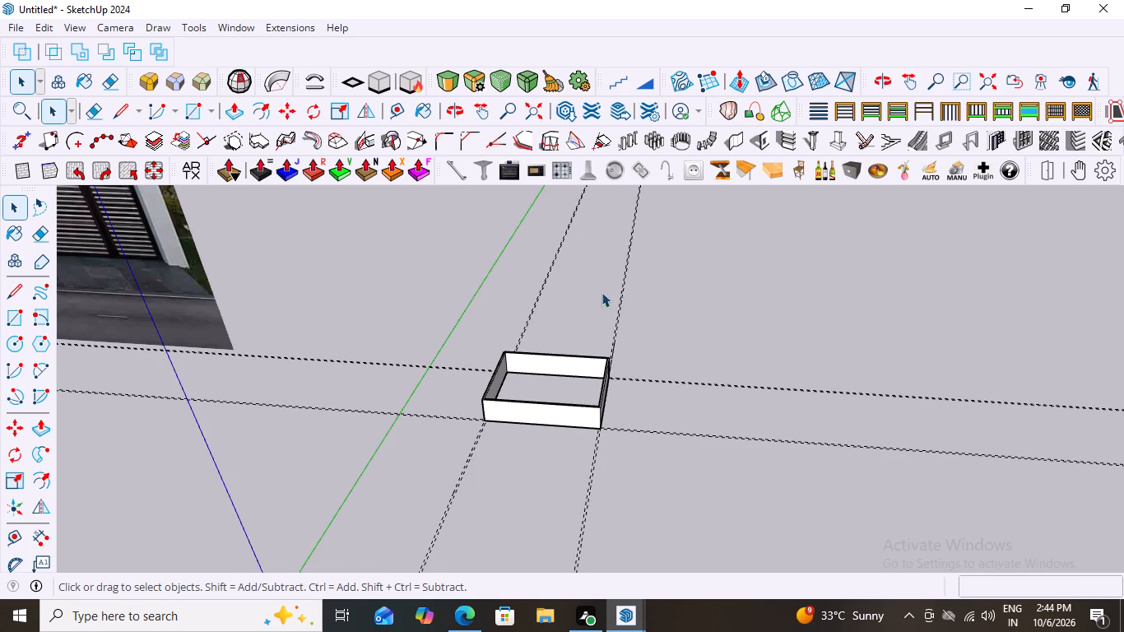
scroll(648, 402, down, 2)
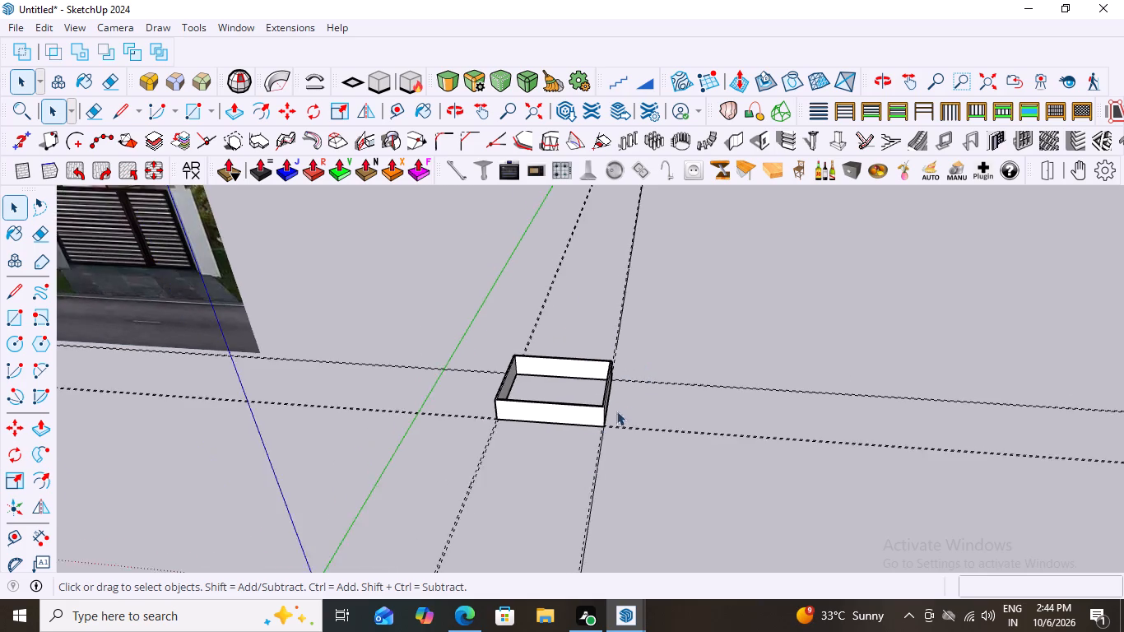
Draw a 50' by 40' rectangle across the underside of the walls, between opposite outer corners of the wall group.
middle_drag(639, 430, 699, 88)
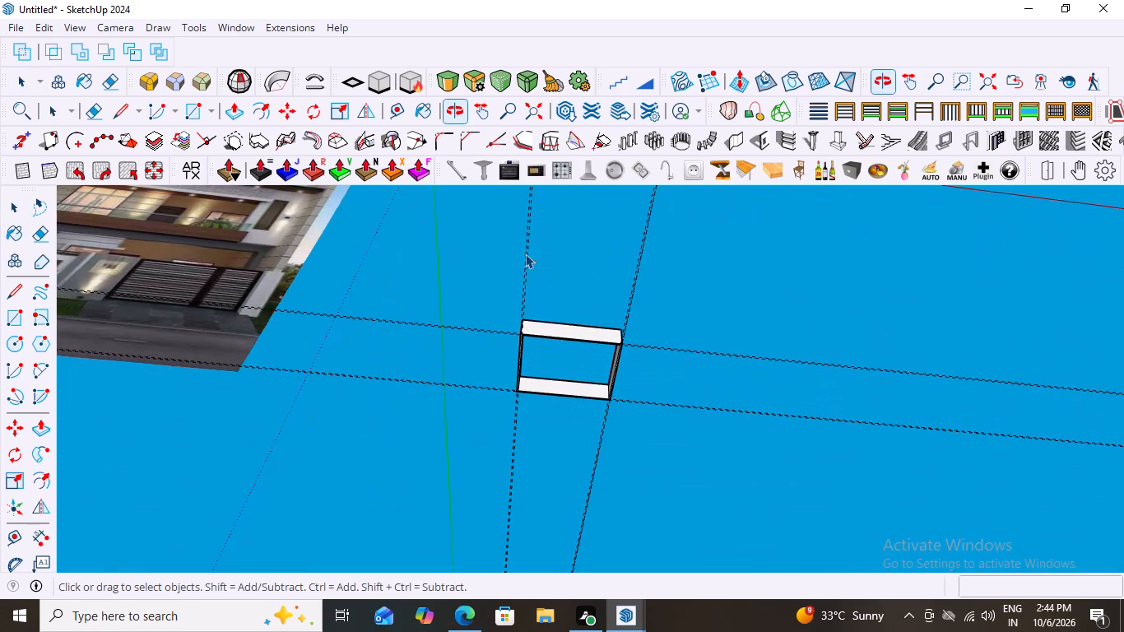
scroll(580, 350, up, 16)
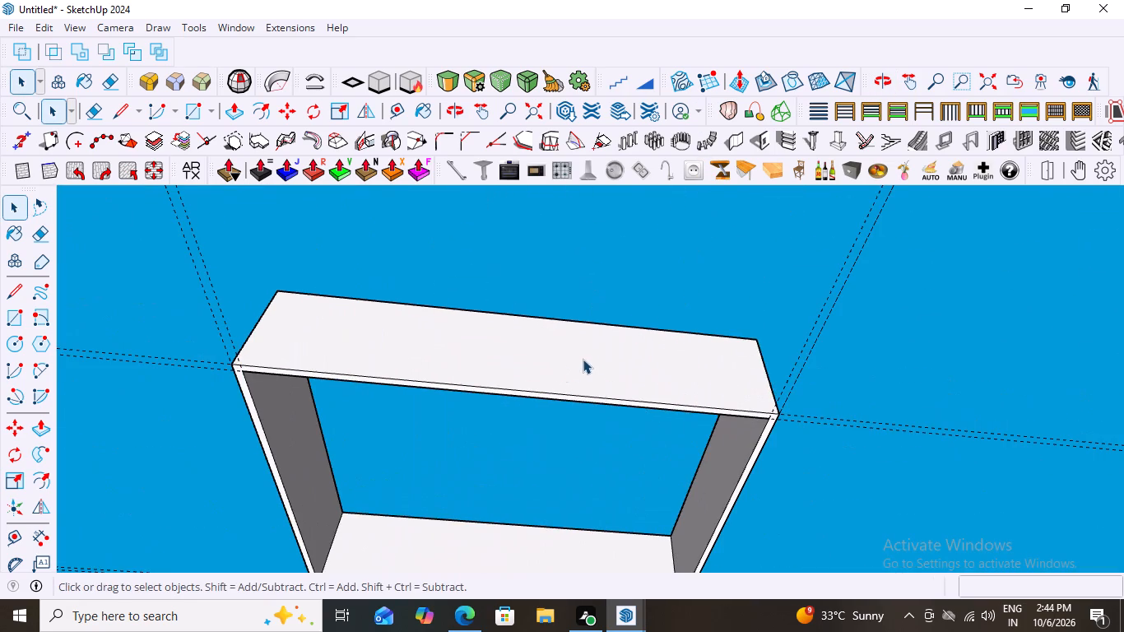
scroll(399, 426, up, 2)
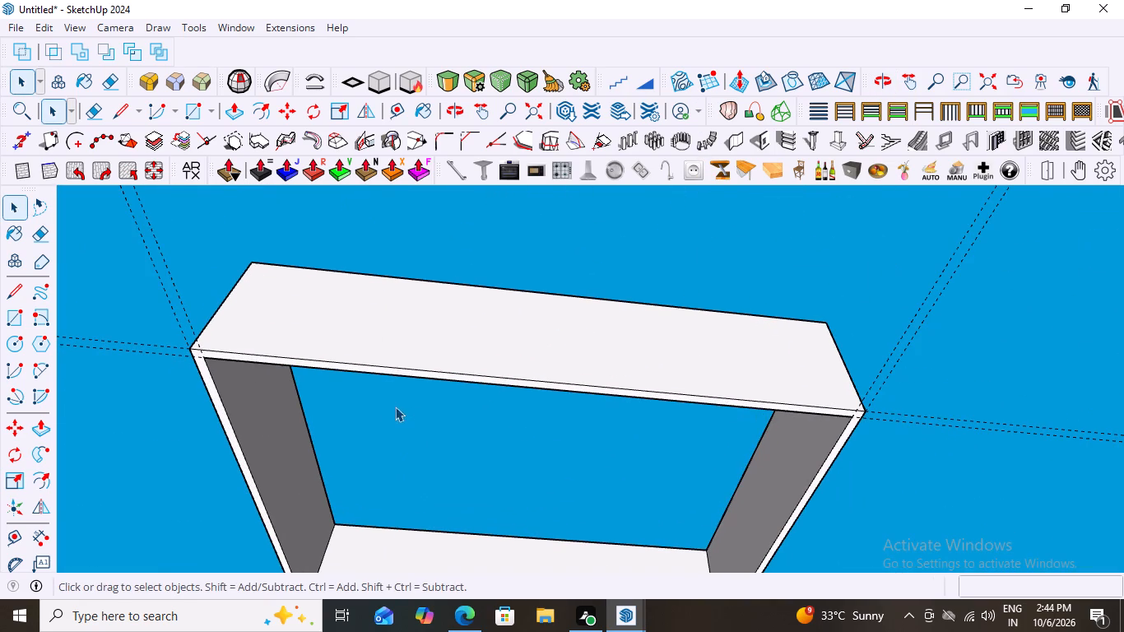
key(r)
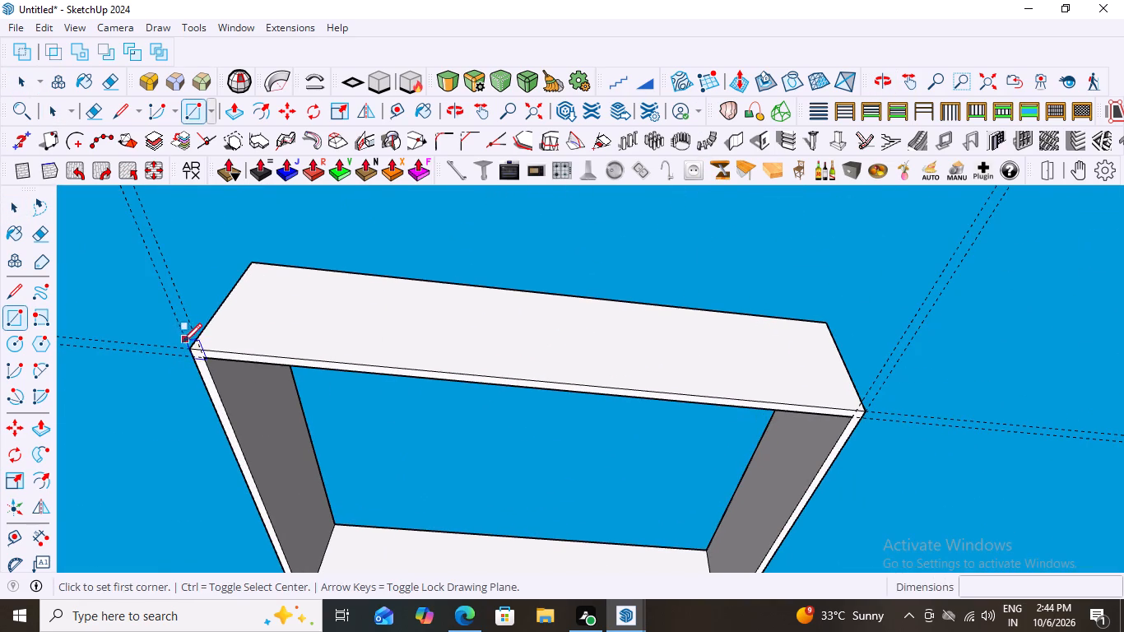
drag(188, 346, 189, 355)
scroll(559, 383, down, 7)
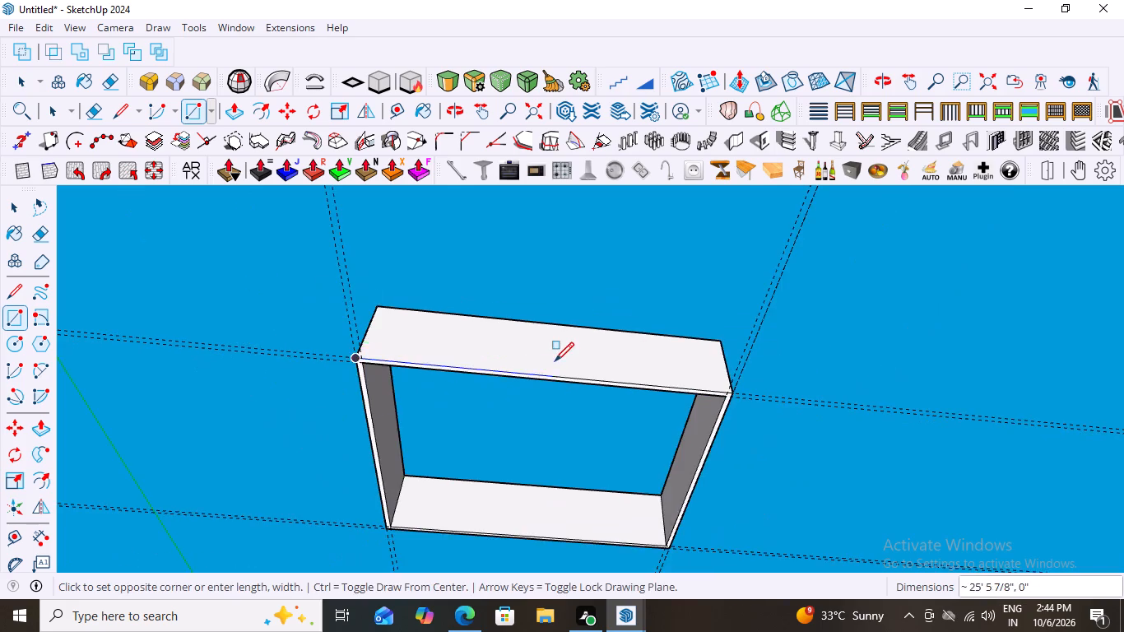
scroll(555, 361, down, 2)
scroll(632, 537, up, 12)
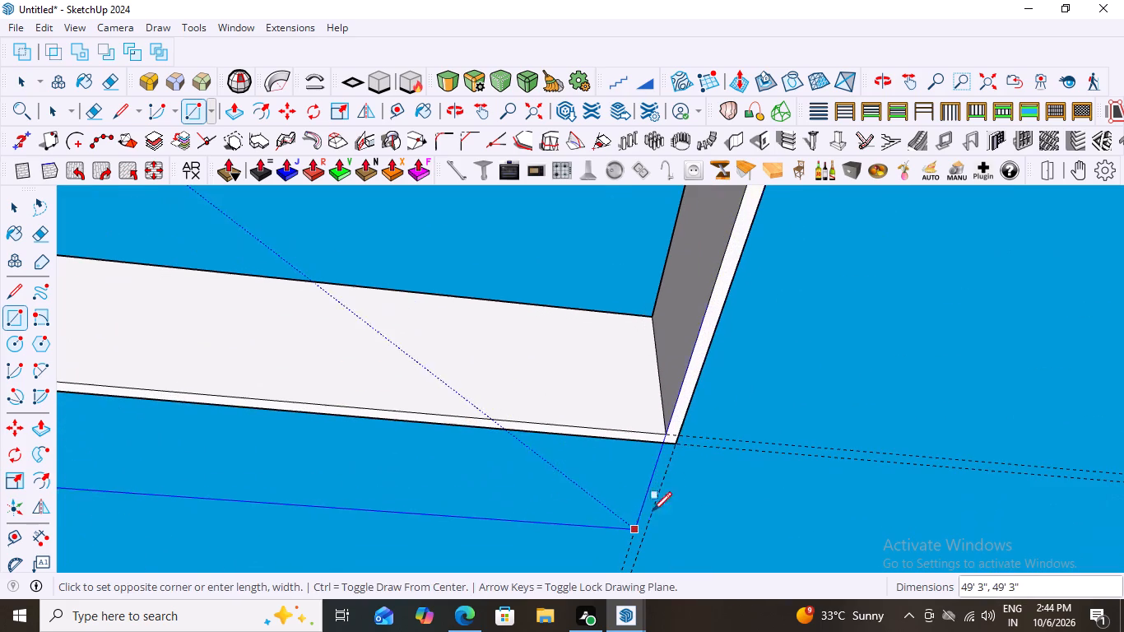
click(675, 446)
scroll(667, 442, down, 18)
key(space)
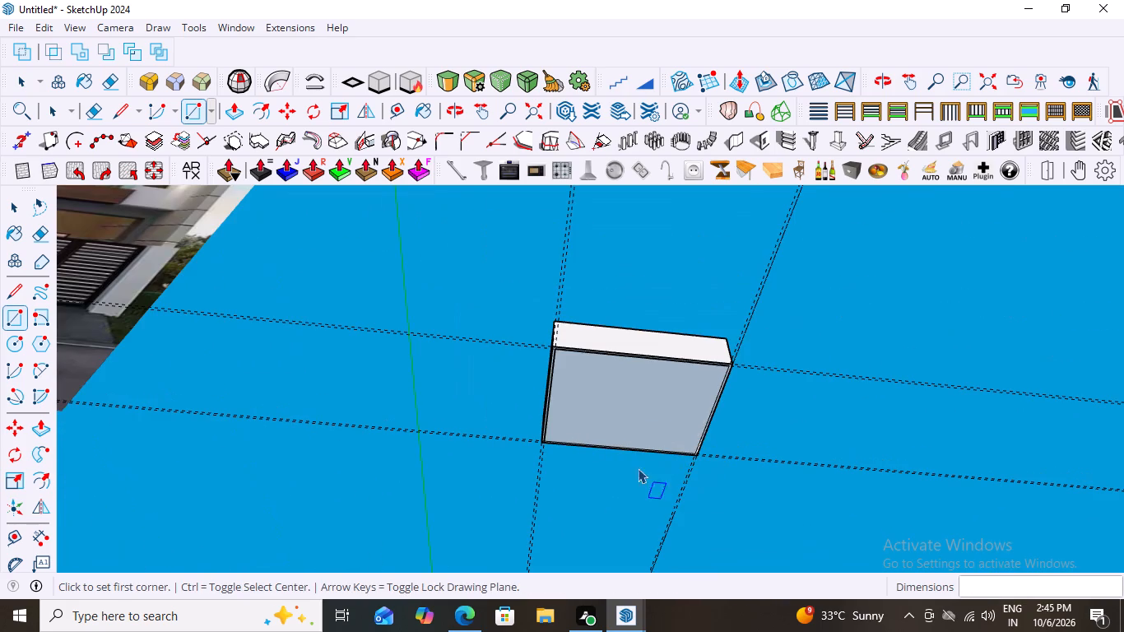
Select the new base rectangle's face with its edges and make it a group.
double_click(637, 410)
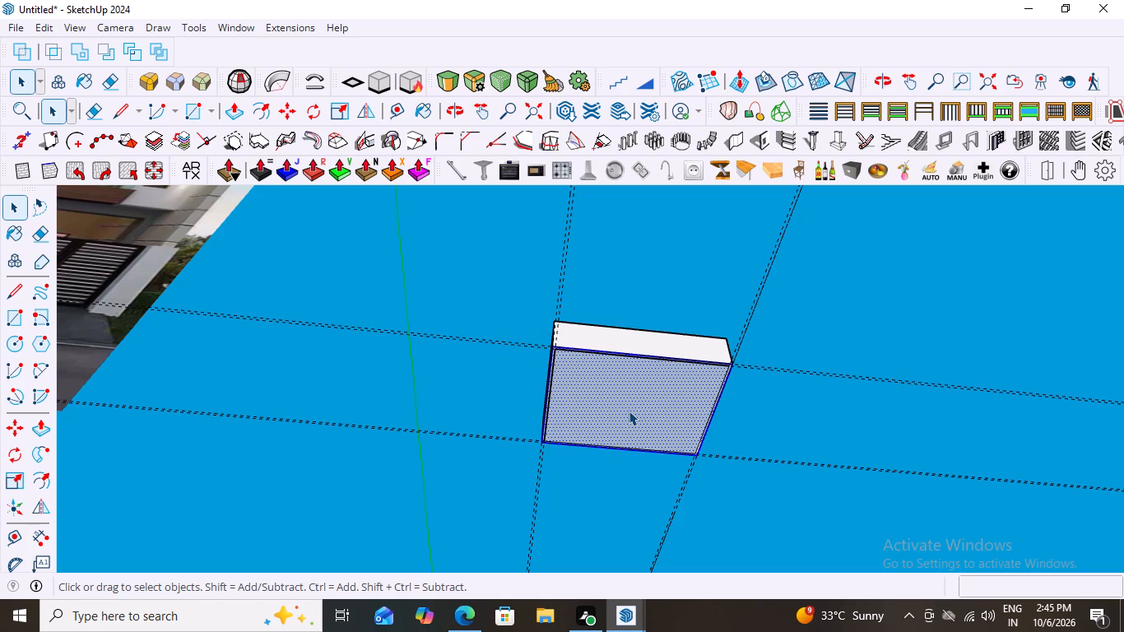
right_click(629, 411)
click(667, 157)
Inside the base group, push/pull the face 4" downward below the walls as a floor slab, and close the group.
double_click(626, 396)
click(626, 396)
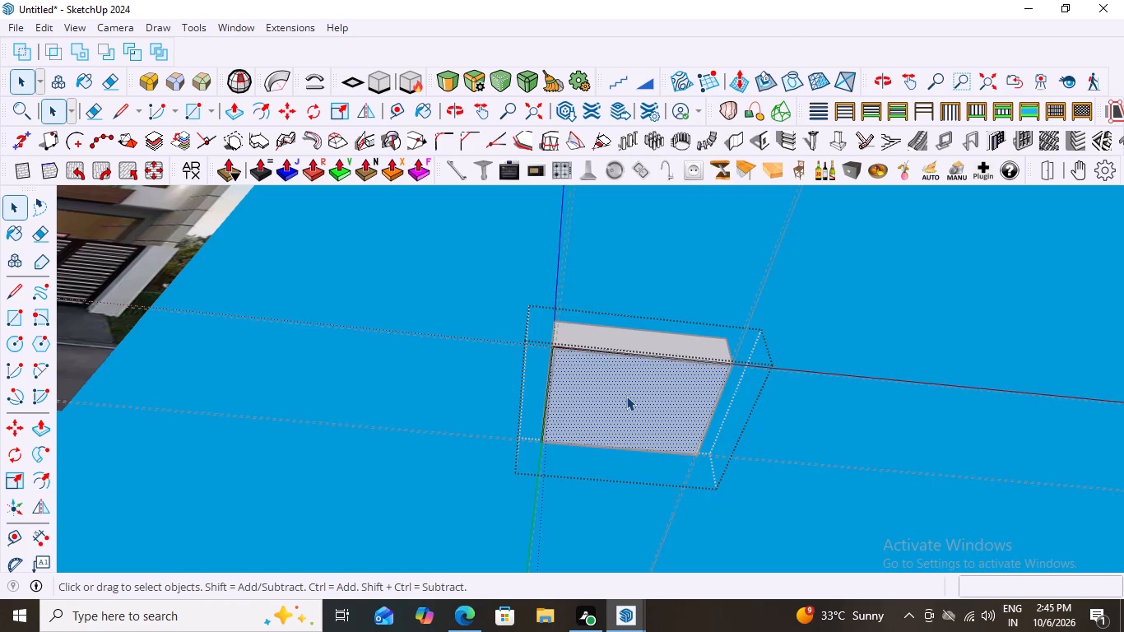
key(p)
click(626, 396)
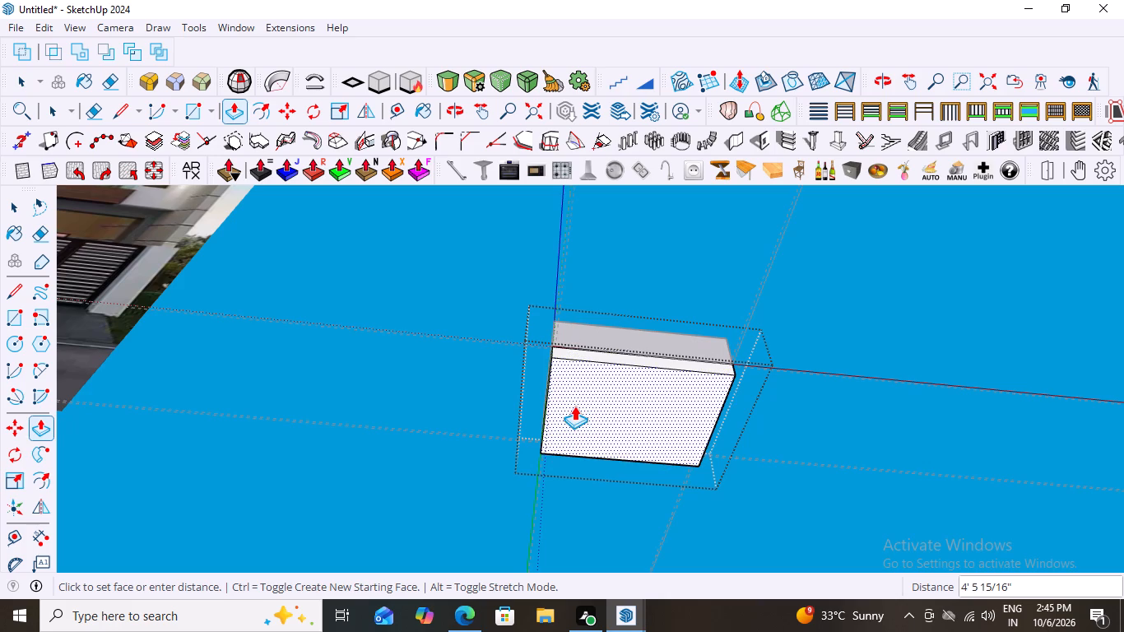
scroll(575, 408, up, 2)
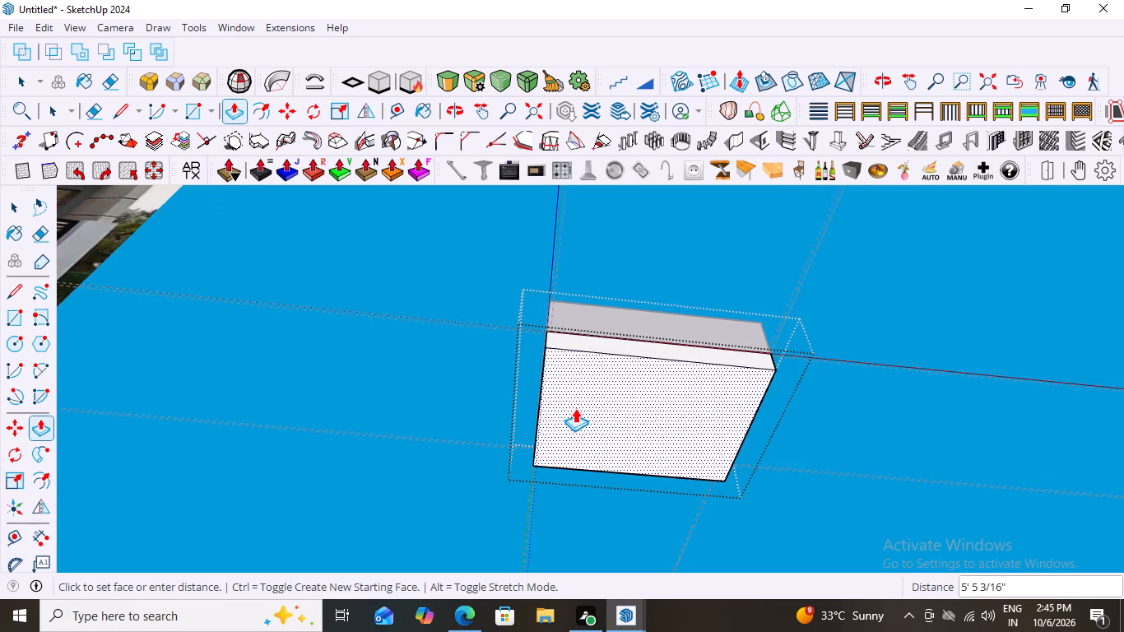
scroll(575, 408, up, 3)
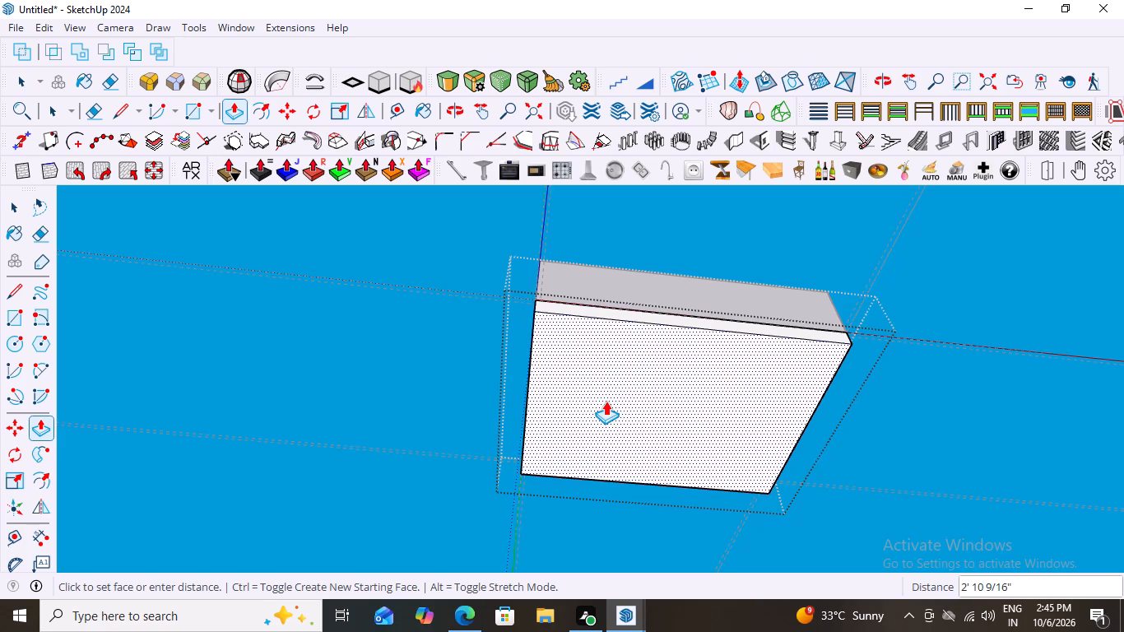
key(4)
key(shift+quotedbl)
key(Return)
key(space)
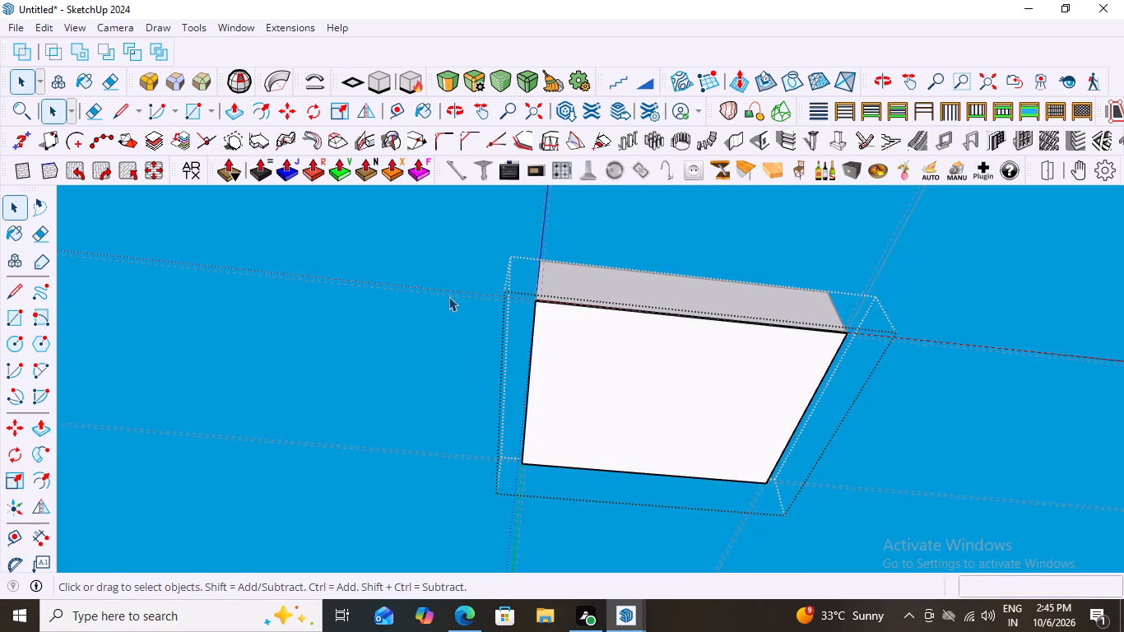
click(457, 299)
Examine the slab edge beneath the walls along the front face and at the corners.
middle_drag(655, 274, 619, 523)
scroll(740, 430, up, 6)
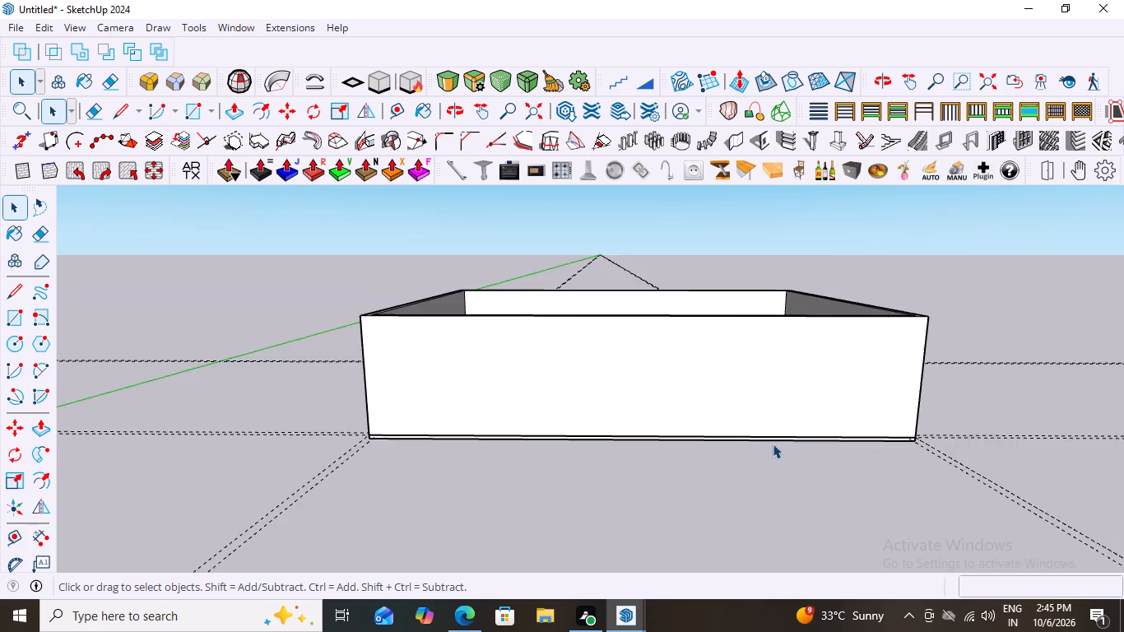
scroll(773, 444, up, 4)
scroll(881, 418, down, 7)
scroll(507, 447, up, 7)
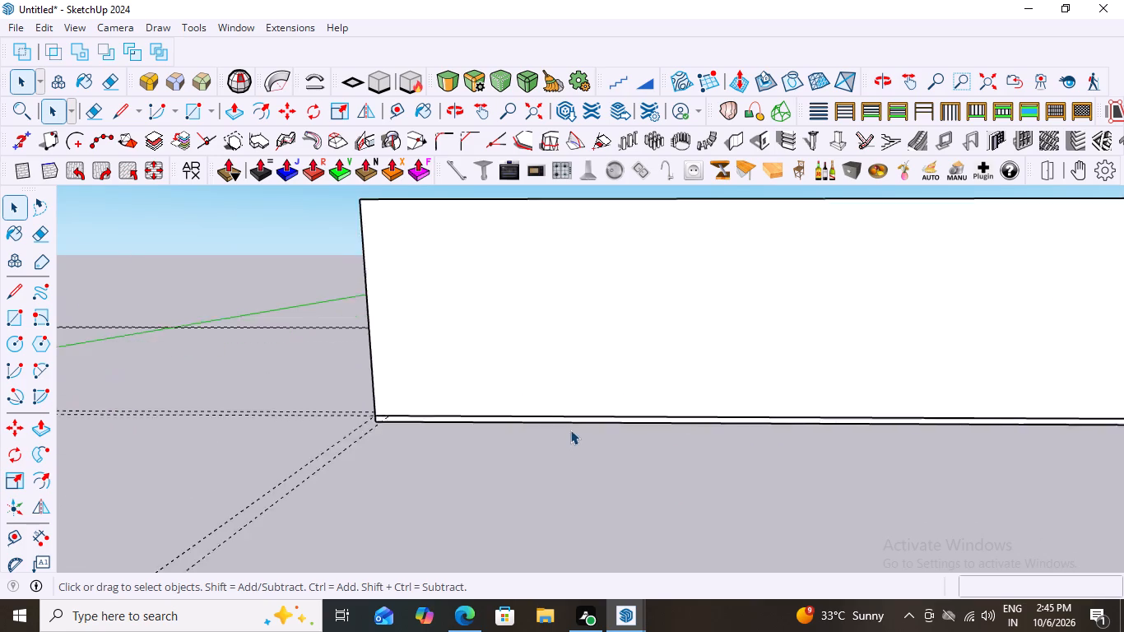
scroll(570, 430, up, 2)
scroll(274, 376, up, 2)
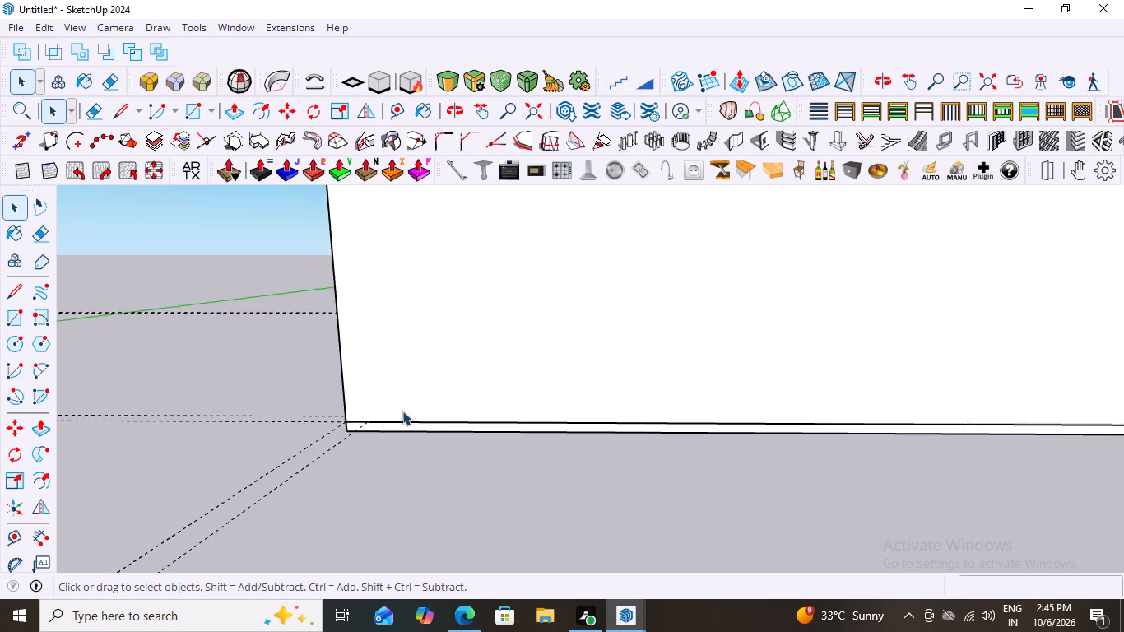
scroll(402, 411, up, 3)
scroll(258, 378, down, 14)
scroll(537, 458, down, 3)
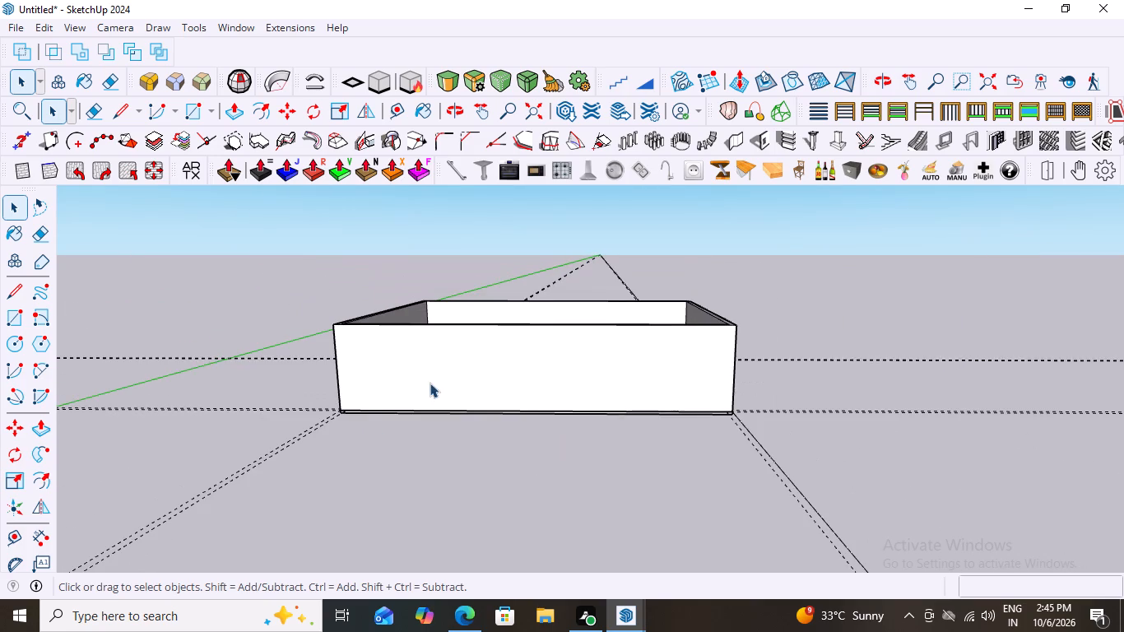
middle_drag(493, 356, 261, 286)
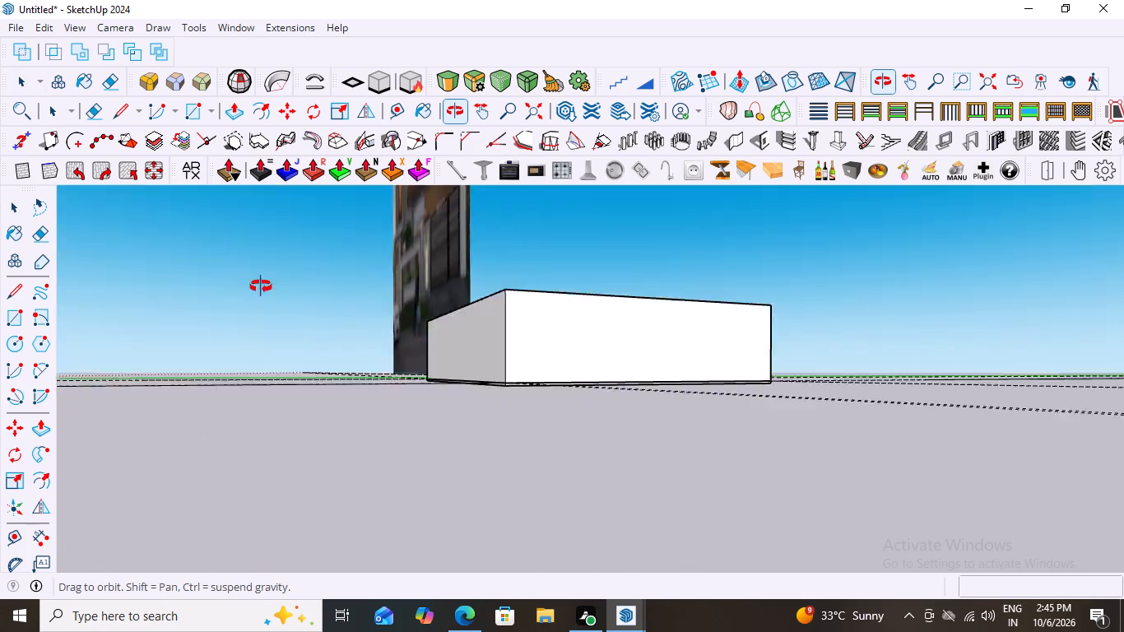
middle_drag(261, 286, 532, 344)
scroll(513, 395, up, 4)
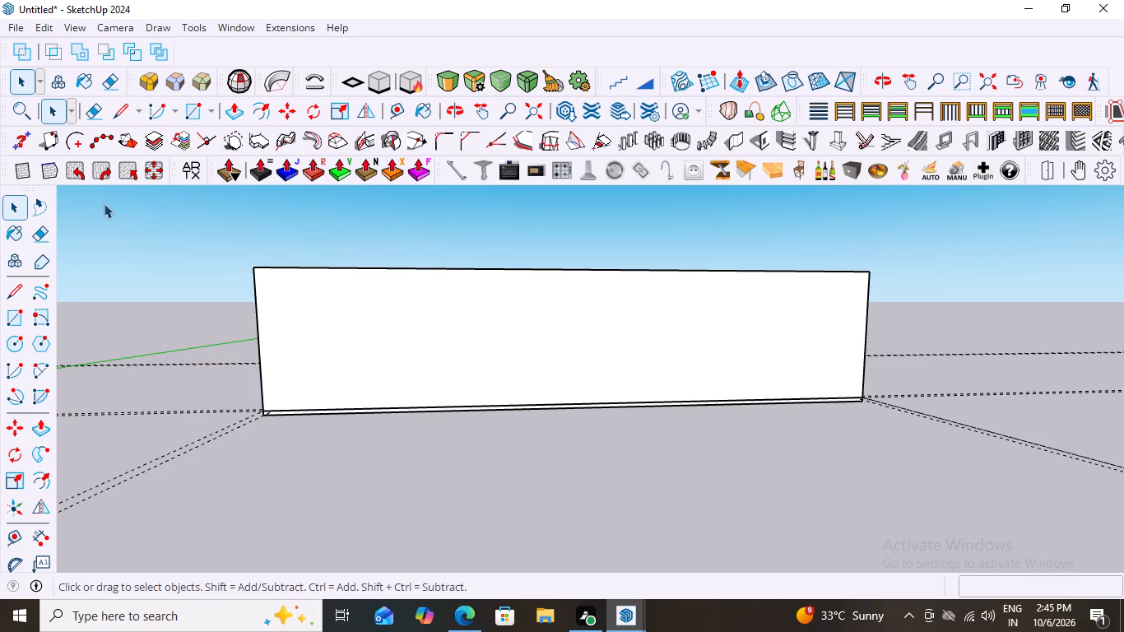
Delete all construction guides from the model.
click(41, 22)
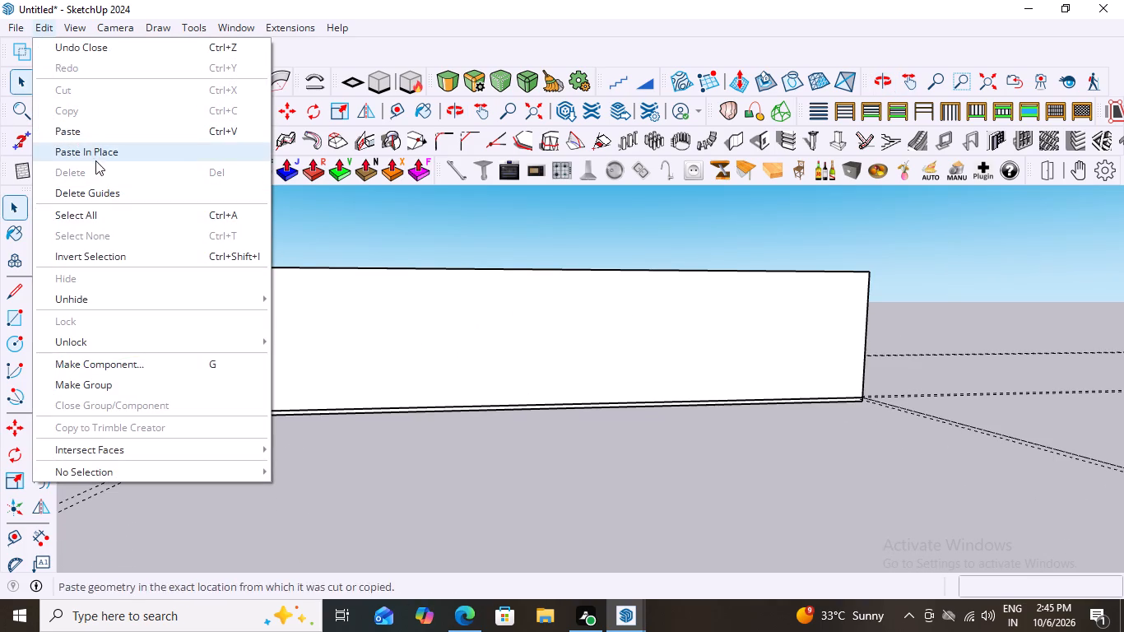
click(111, 194)
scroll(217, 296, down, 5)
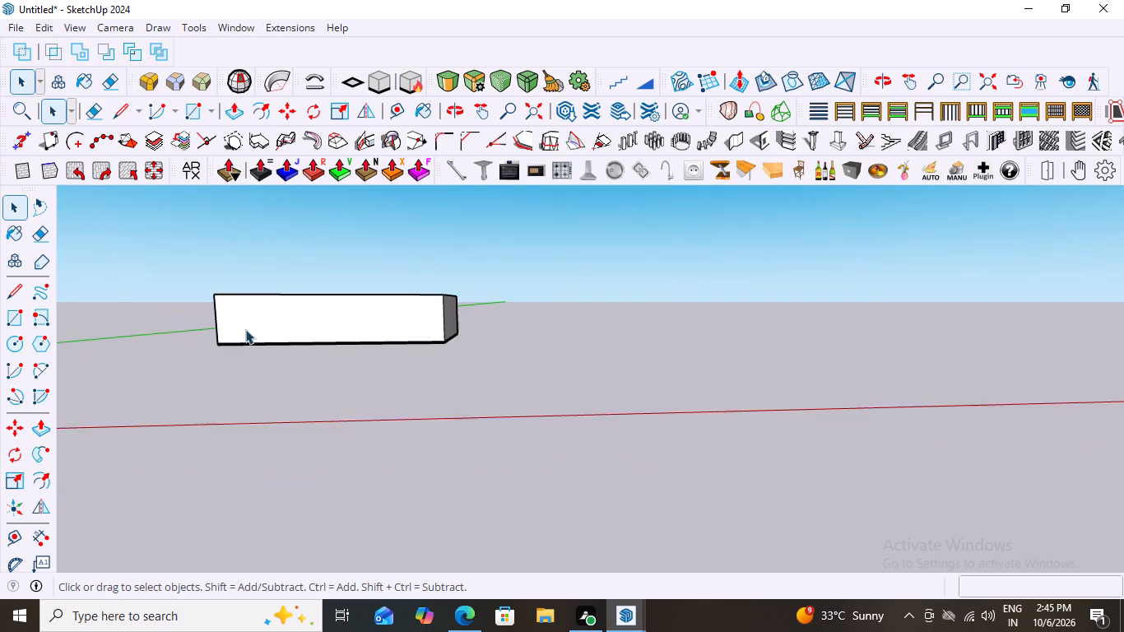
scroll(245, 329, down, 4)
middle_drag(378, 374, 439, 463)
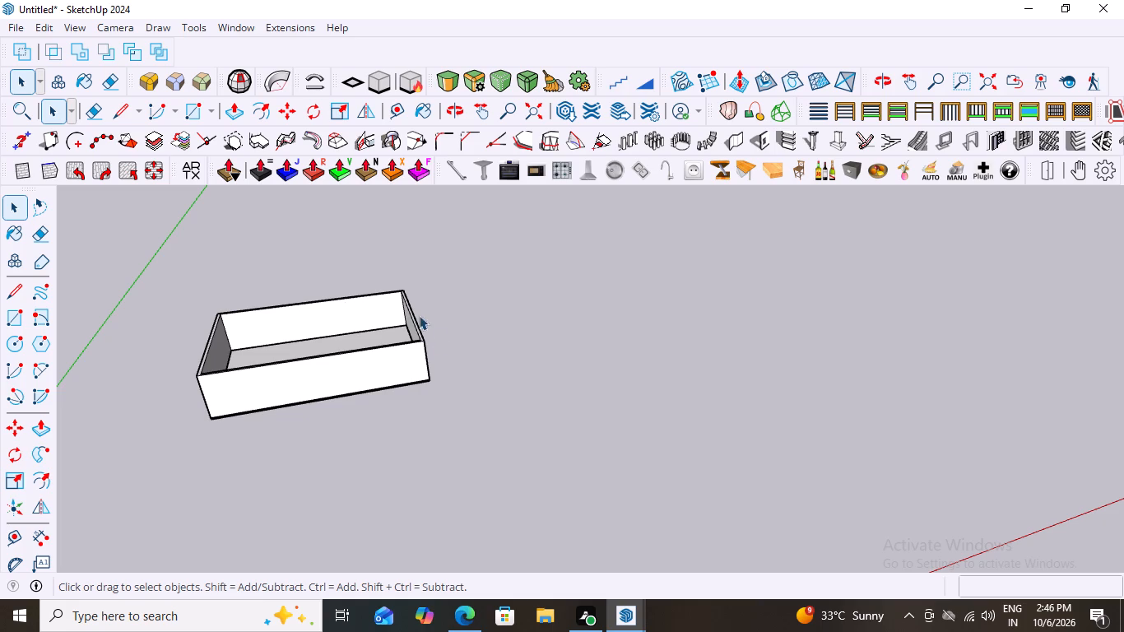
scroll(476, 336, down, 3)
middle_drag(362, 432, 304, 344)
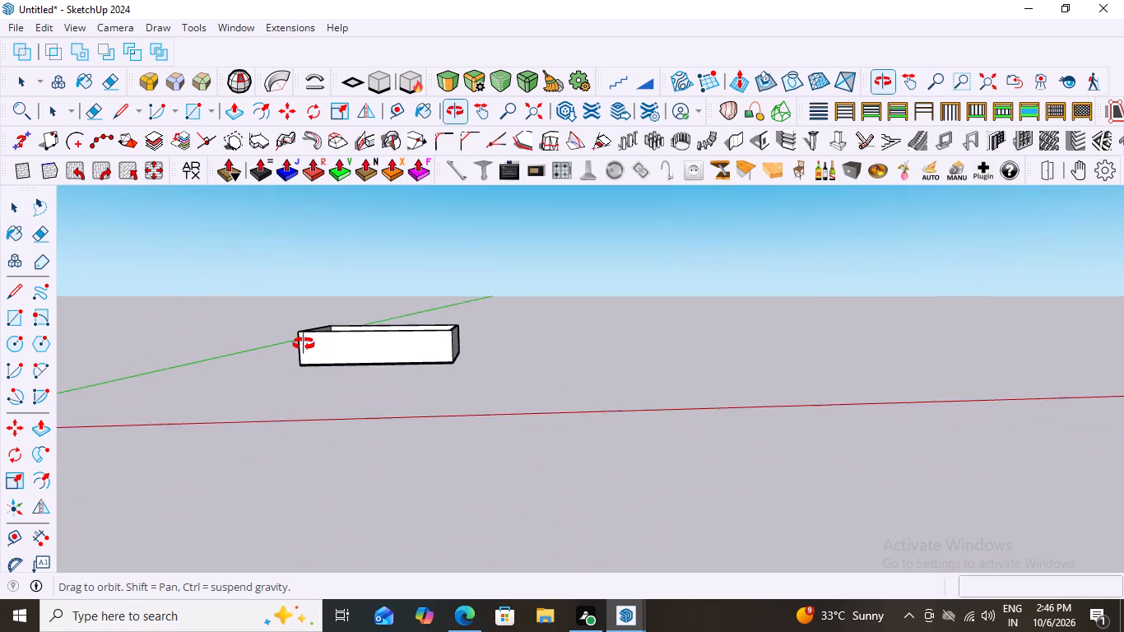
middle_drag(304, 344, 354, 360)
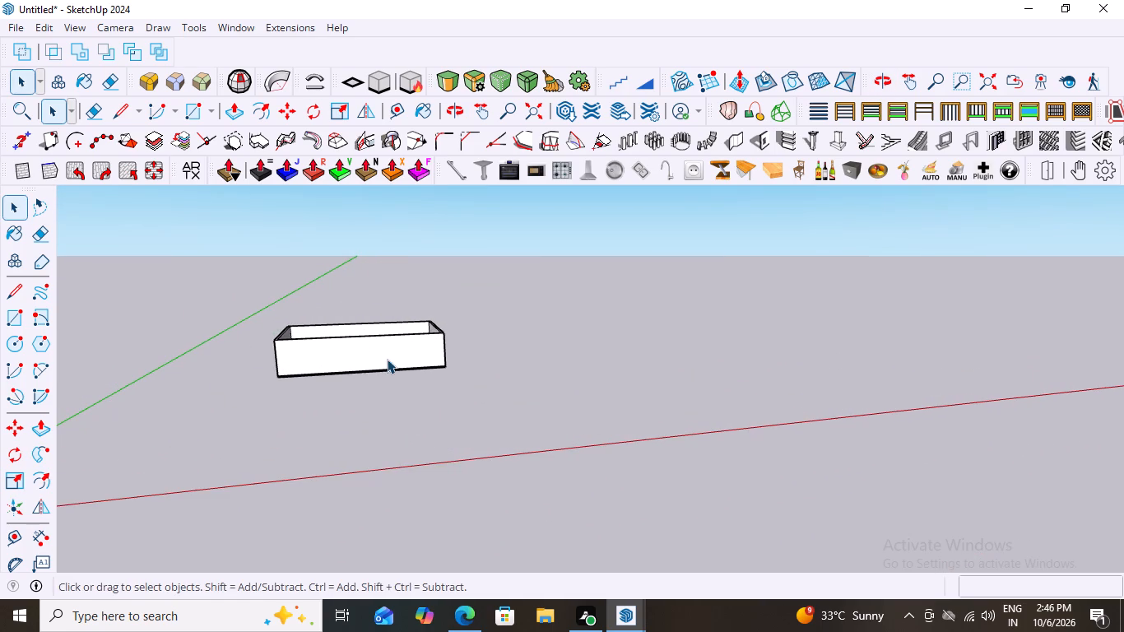
Examine the facade reference image up close, covering the stone-clad tower, the balcony, and the ground-floor opening and gate.
scroll(431, 374, down, 19)
scroll(319, 392, down, 5)
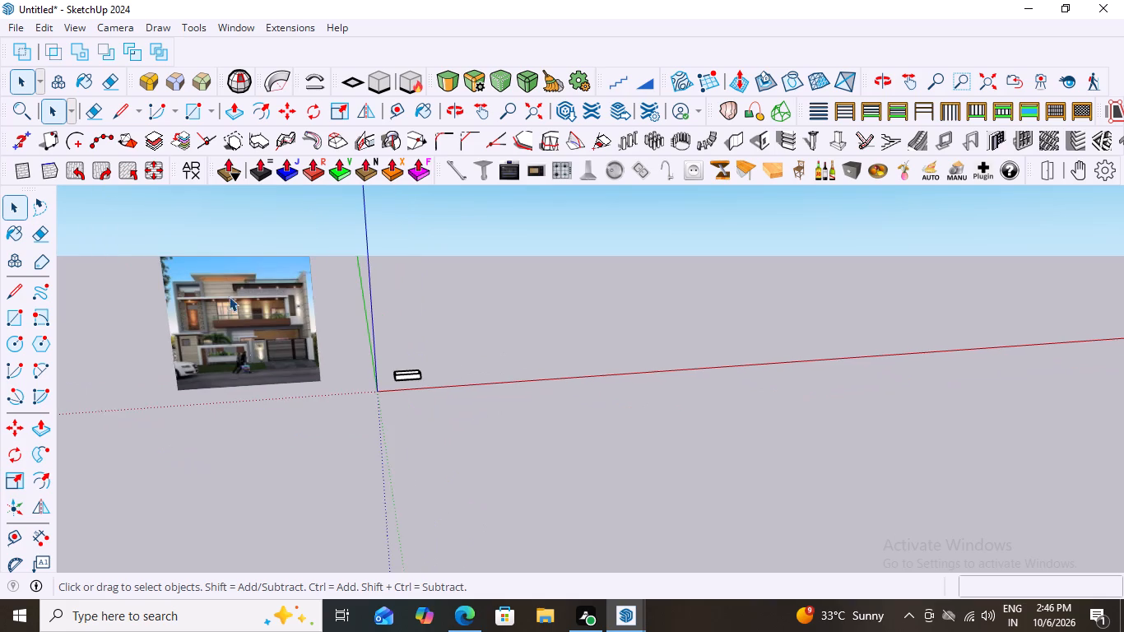
scroll(187, 290, up, 8)
scroll(239, 356, up, 4)
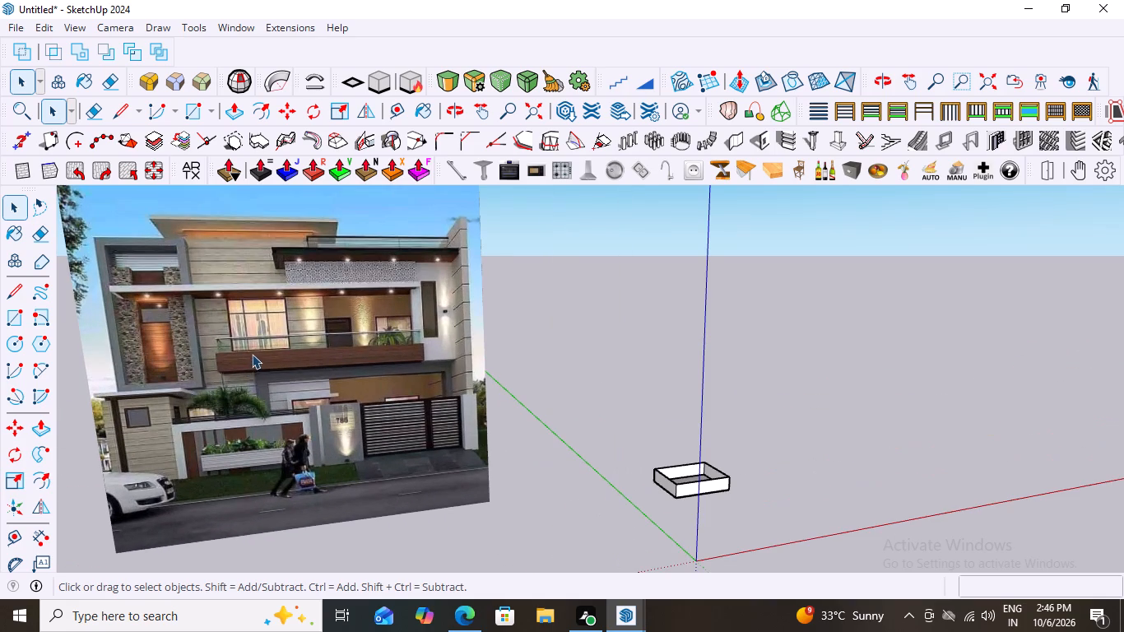
middle_drag(272, 398, 231, 365)
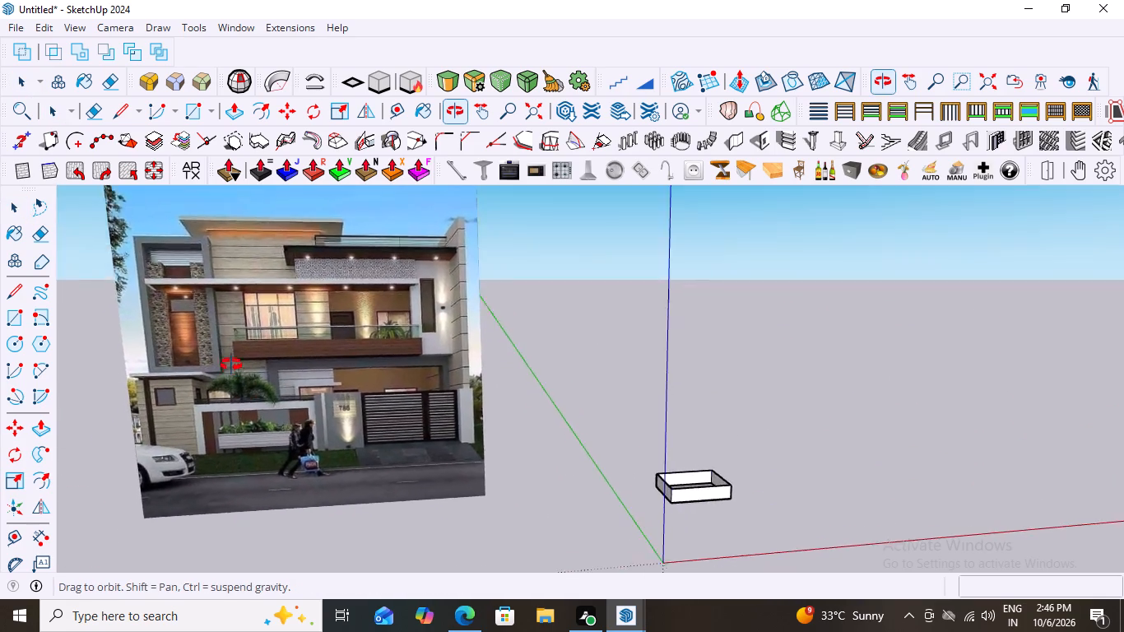
middle_drag(231, 365, 254, 367)
scroll(258, 294, up, 9)
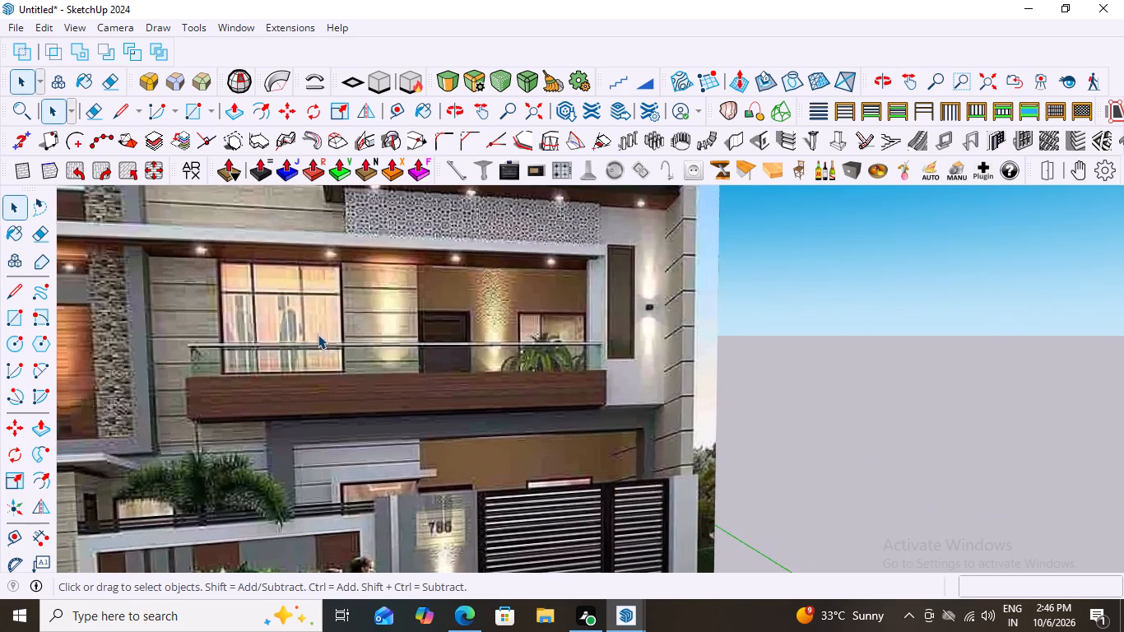
scroll(473, 337, down, 7)
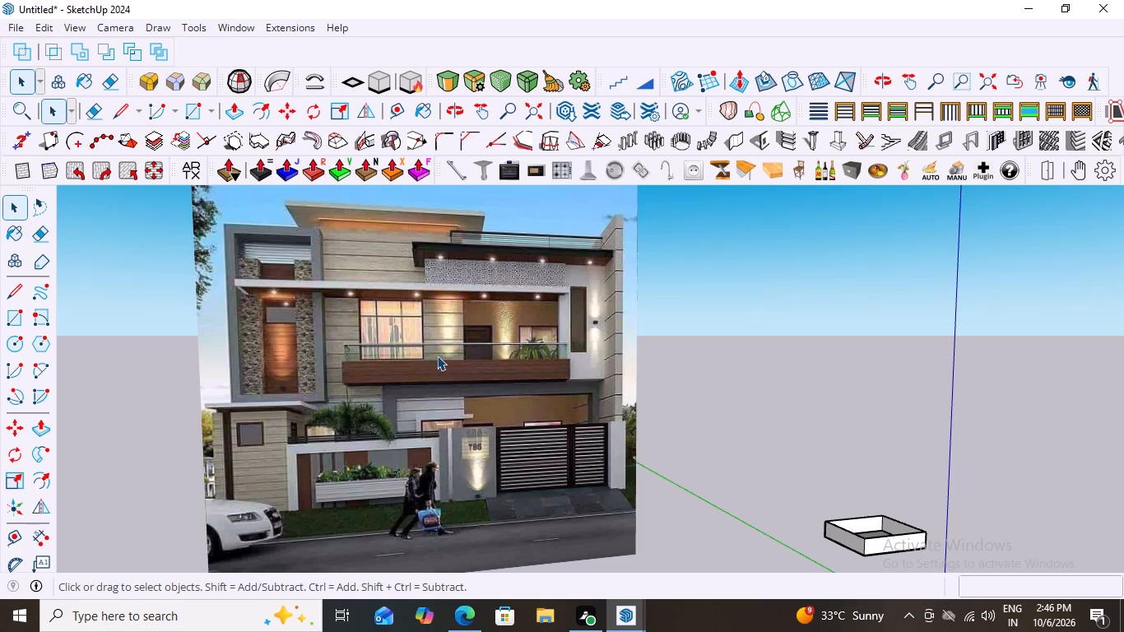
scroll(430, 342, up, 1)
scroll(281, 374, up, 2)
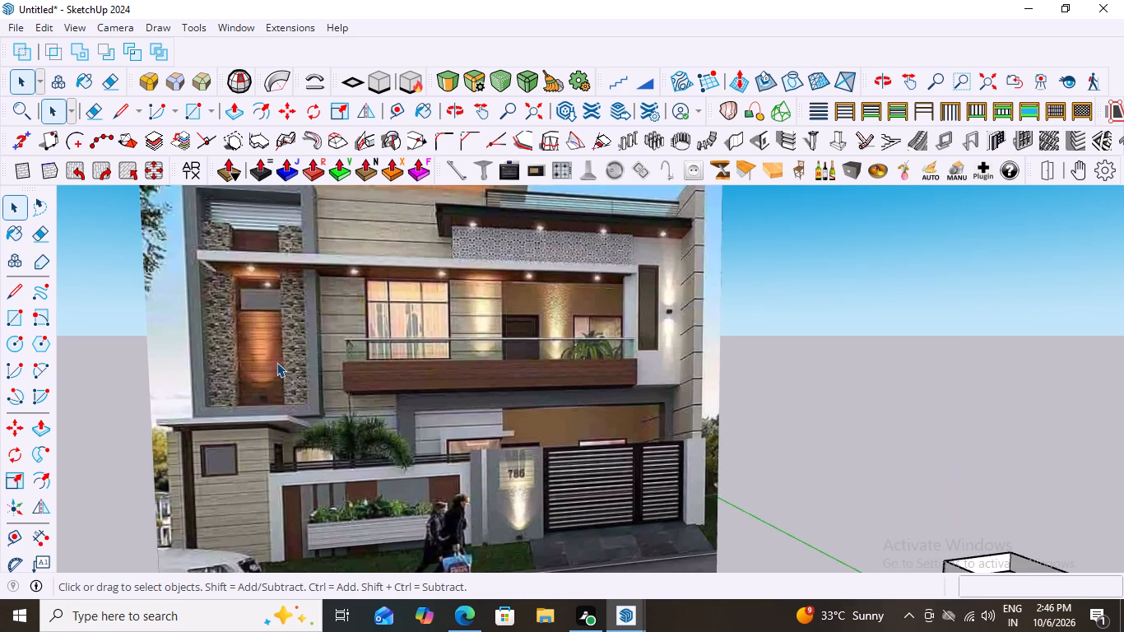
scroll(268, 351, up, 3)
scroll(309, 355, down, 4)
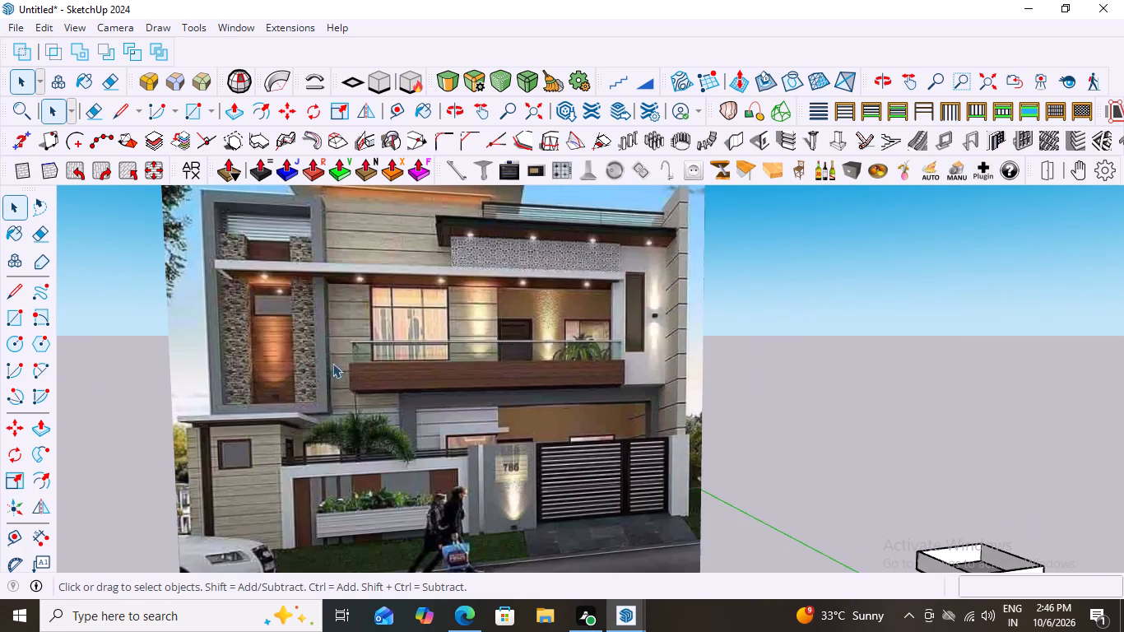
middle_drag(329, 396, 317, 435)
scroll(319, 417, down, 1)
scroll(255, 415, up, 4)
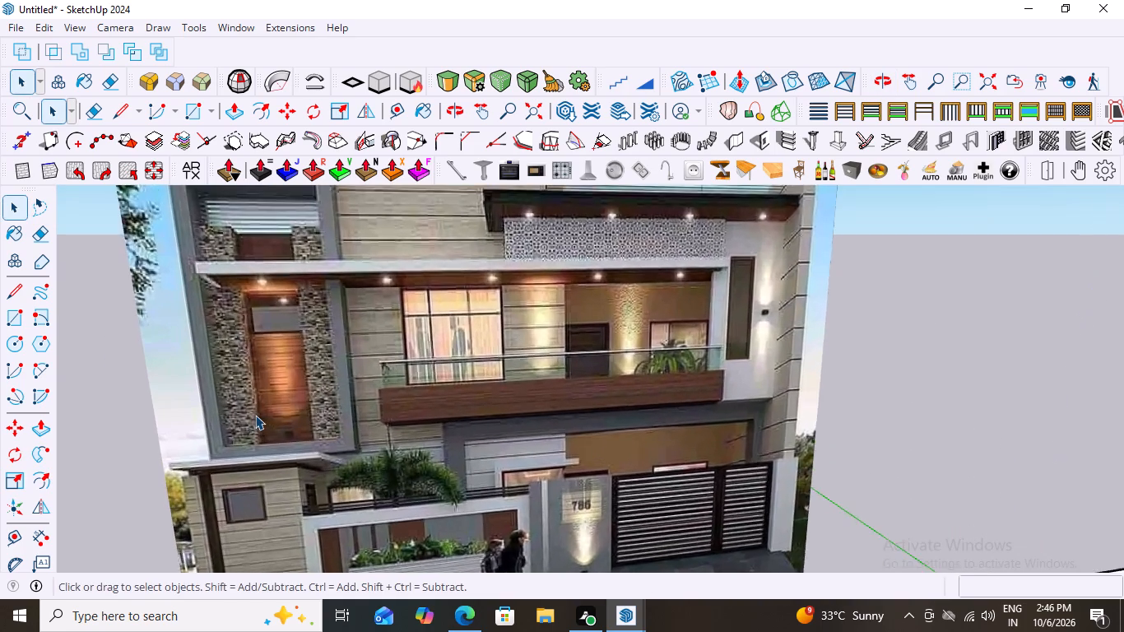
scroll(261, 416, up, 3)
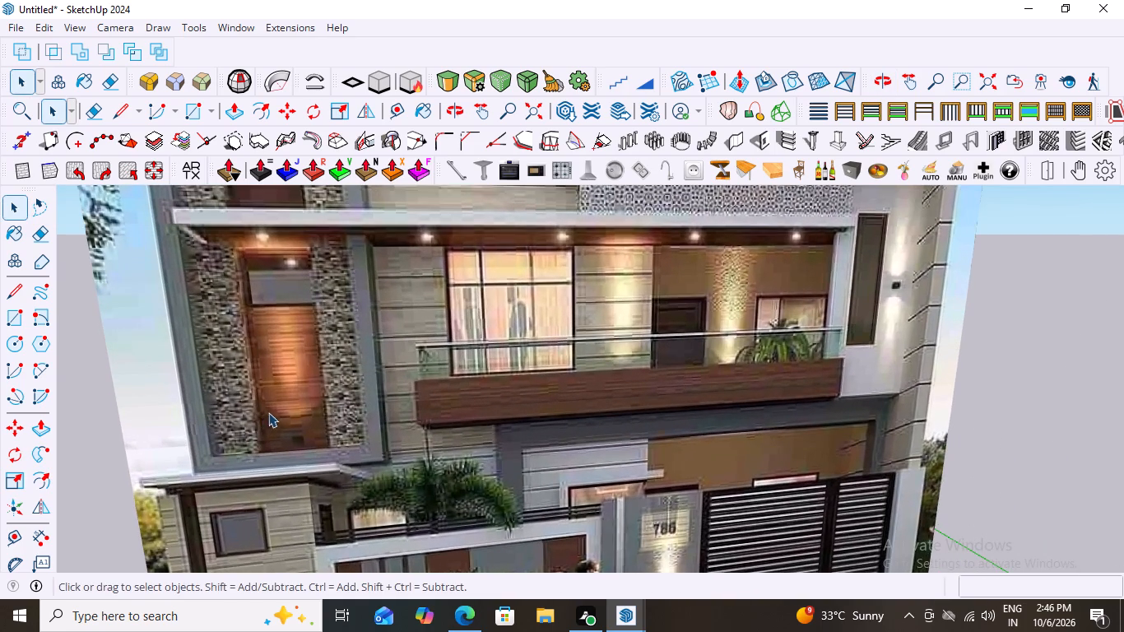
scroll(273, 409, down, 12)
middle_drag(456, 475, 373, 472)
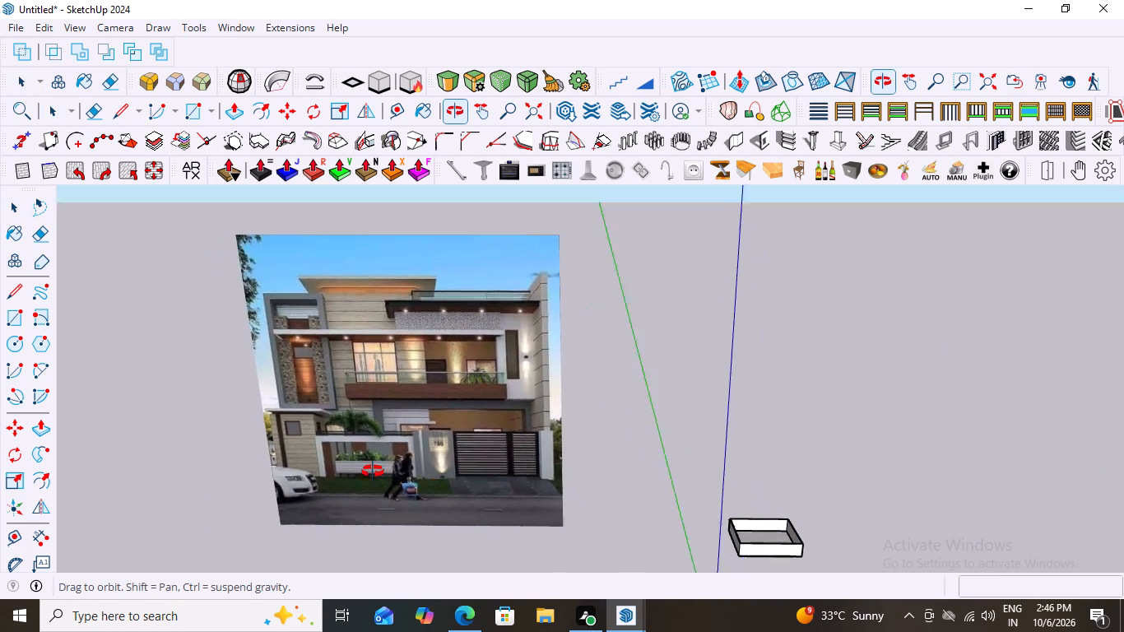
middle_drag(373, 472, 372, 470)
scroll(426, 420, up, 13)
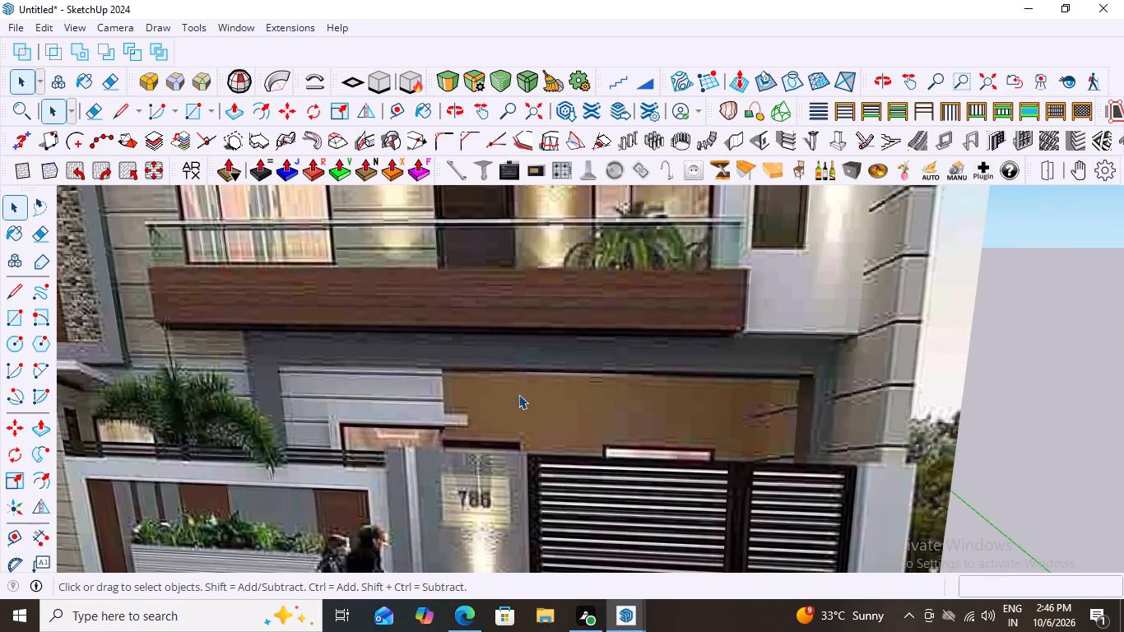
scroll(557, 376, down, 10)
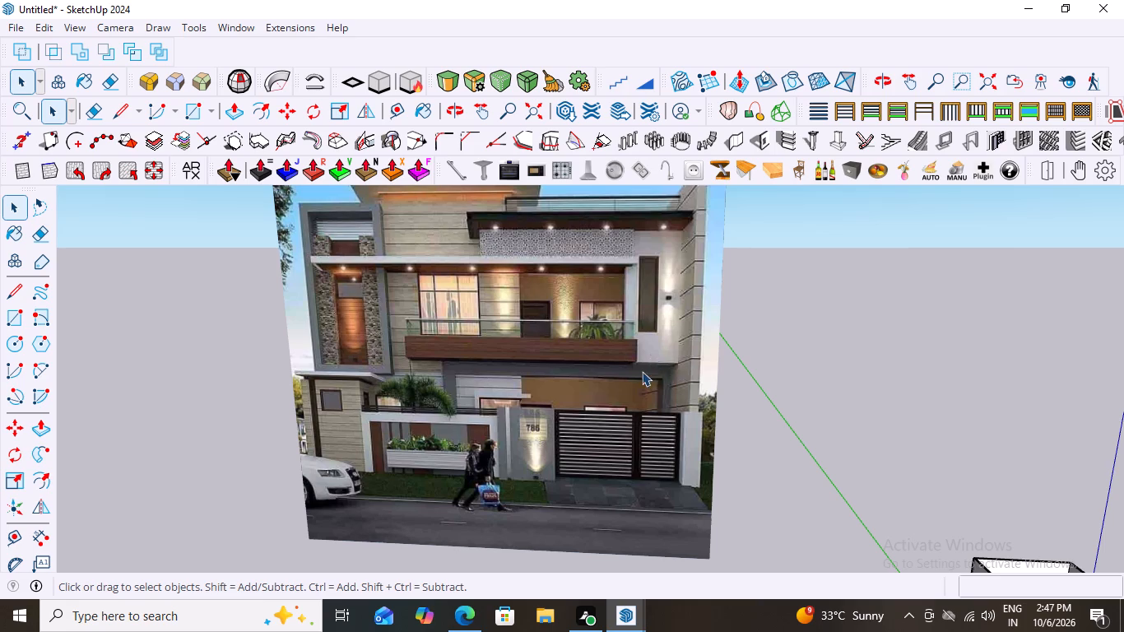
Compare the overall facade in the reference image with the walled base model beside the origin.
scroll(657, 295, down, 4)
scroll(639, 376, down, 6)
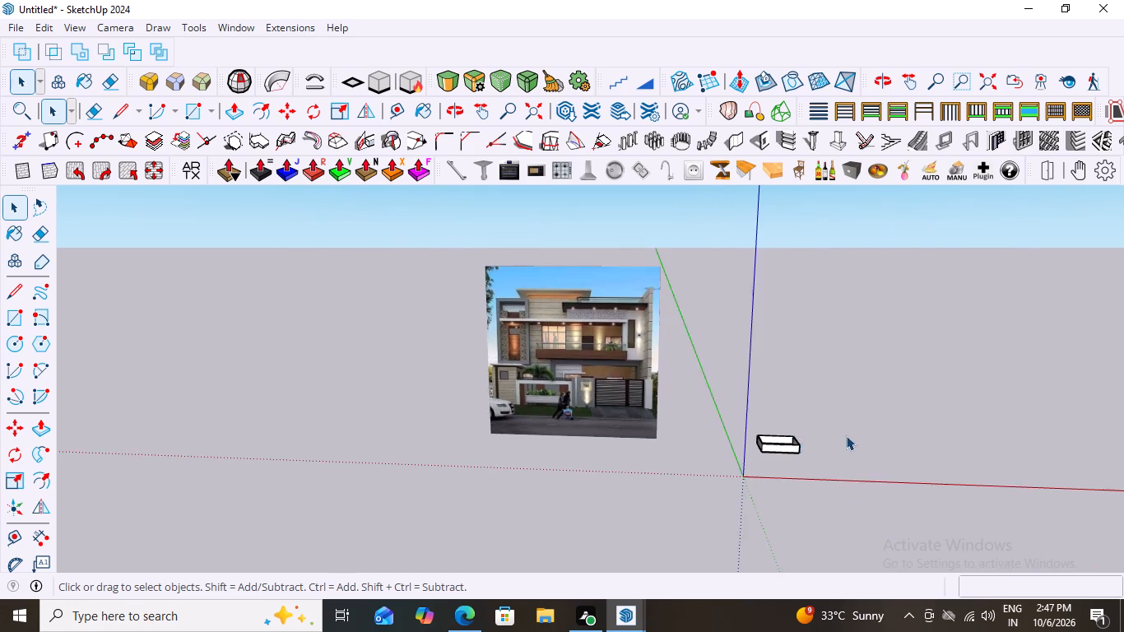
middle_drag(851, 431, 871, 393)
scroll(616, 402, up, 7)
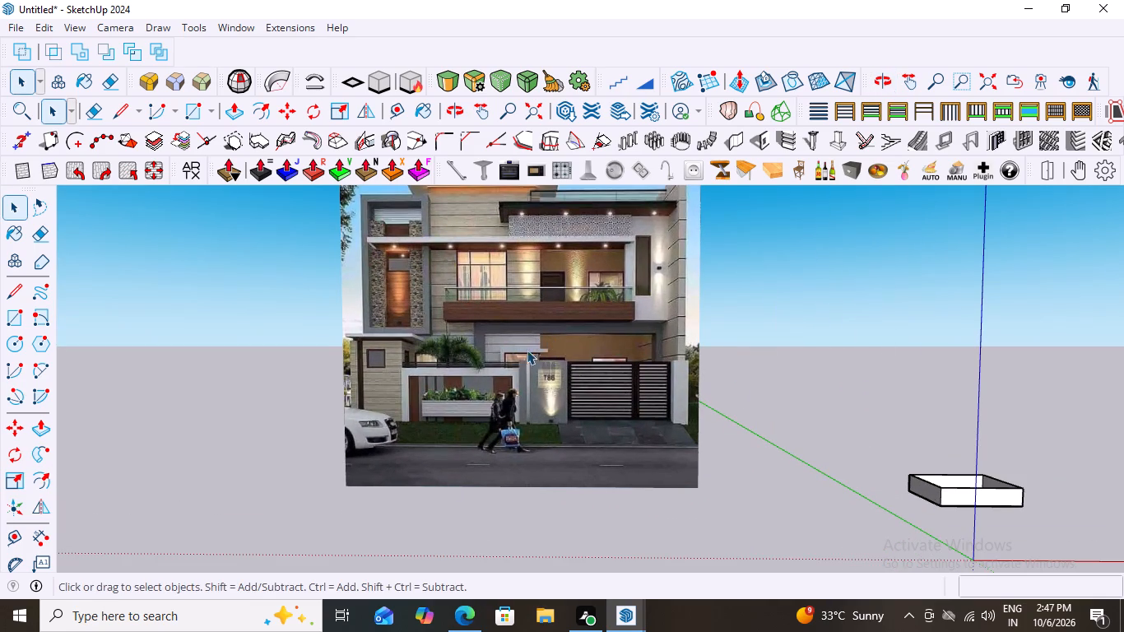
middle_drag(580, 341, 606, 393)
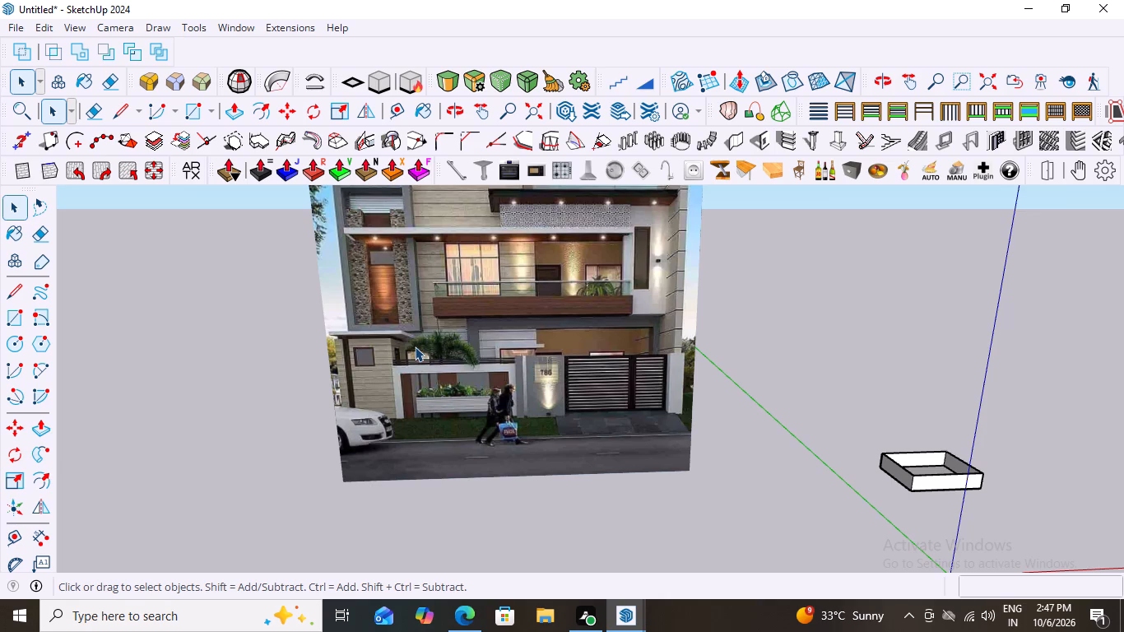
scroll(347, 332, down, 11)
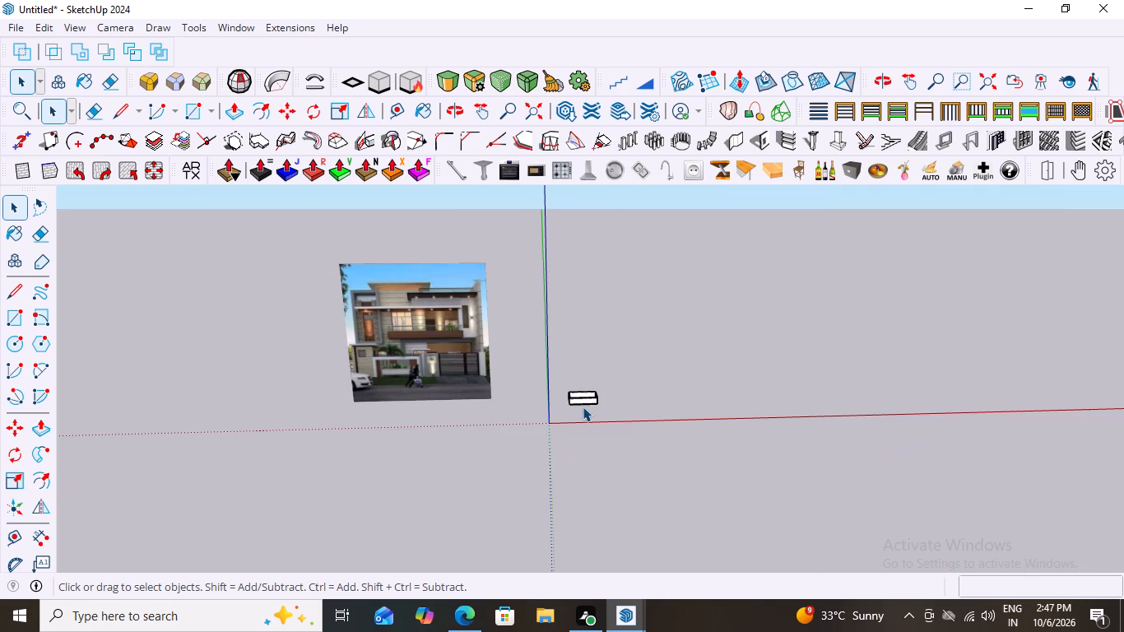
middle_drag(583, 403, 580, 351)
scroll(588, 389, up, 3)
scroll(314, 305, up, 2)
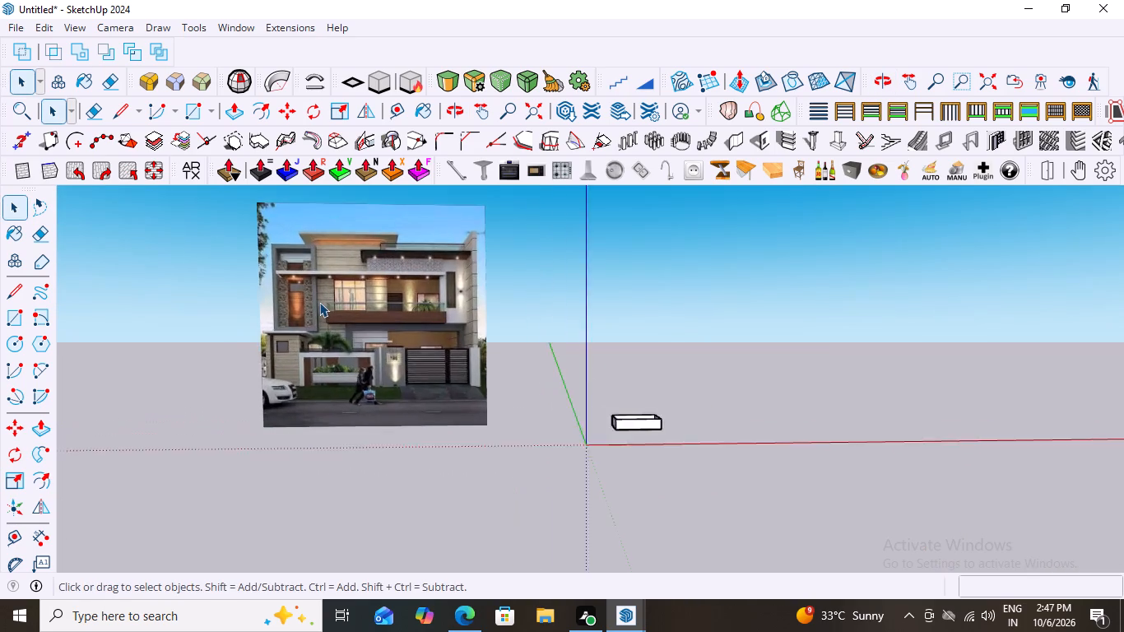
scroll(319, 302, up, 1)
scroll(398, 312, up, 5)
scroll(422, 313, down, 7)
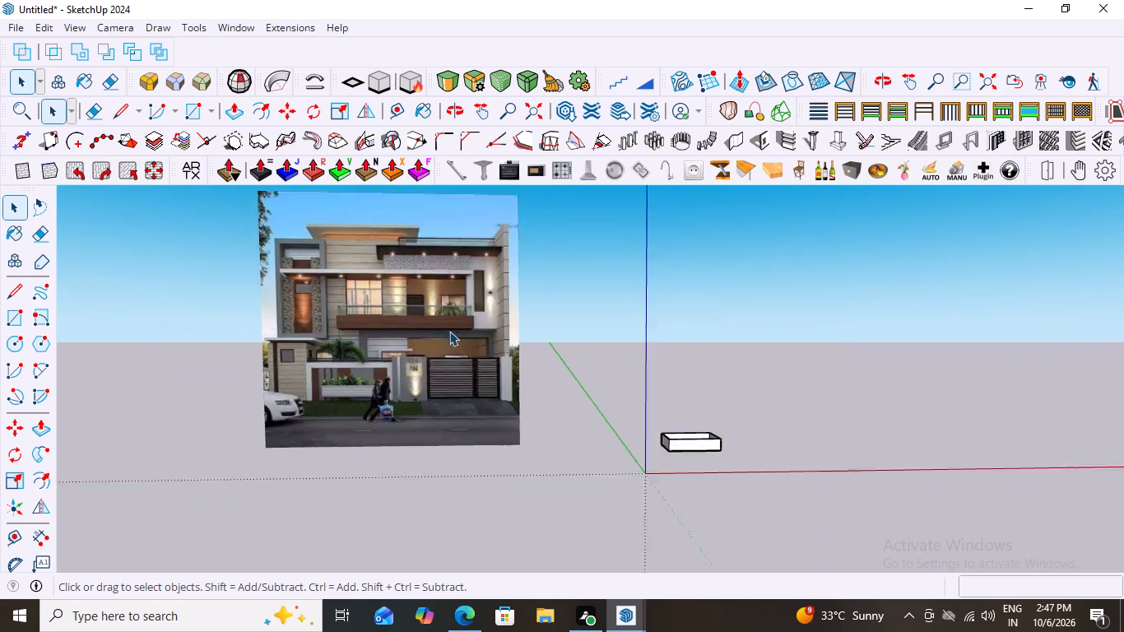
scroll(316, 295, up, 4)
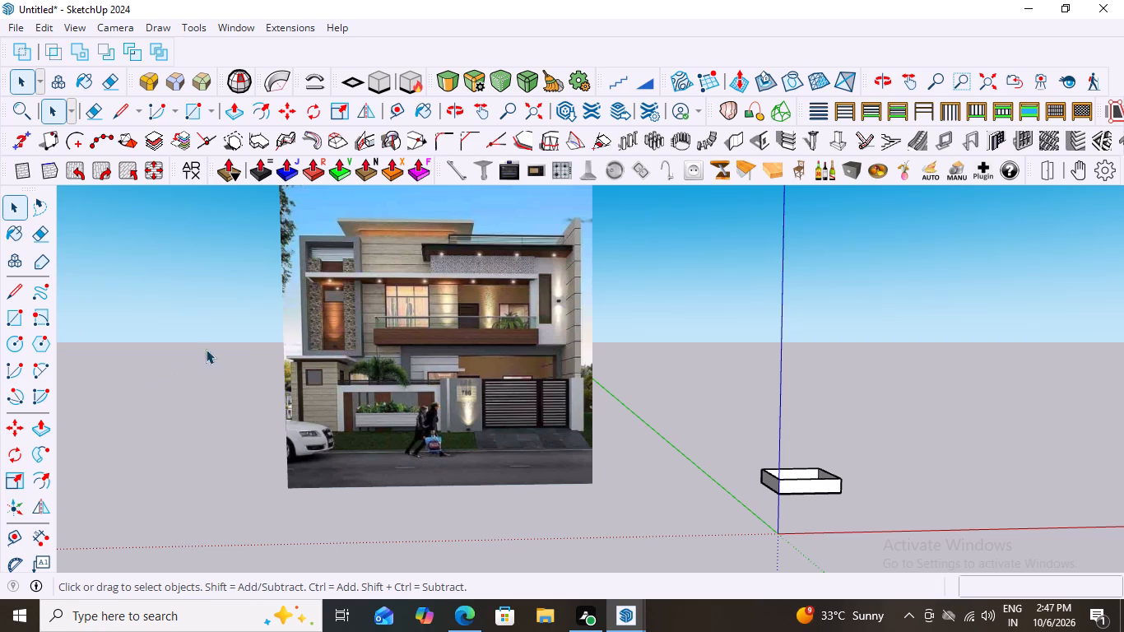
scroll(389, 338, up, 1)
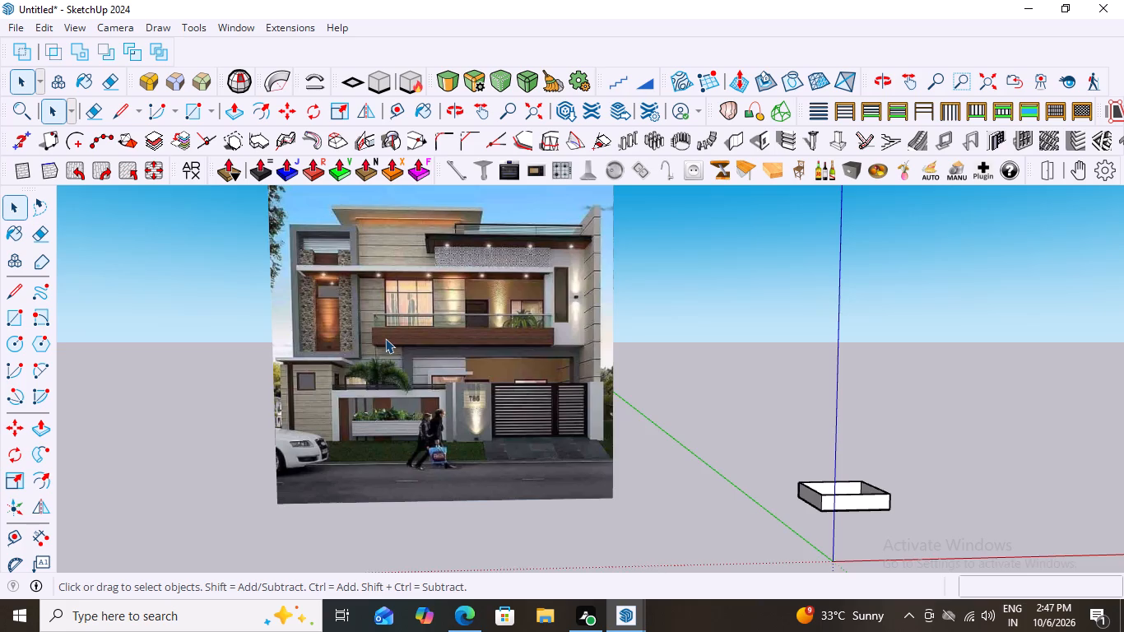
scroll(385, 338, down, 5)
middle_drag(448, 361, 408, 458)
scroll(398, 257, up, 2)
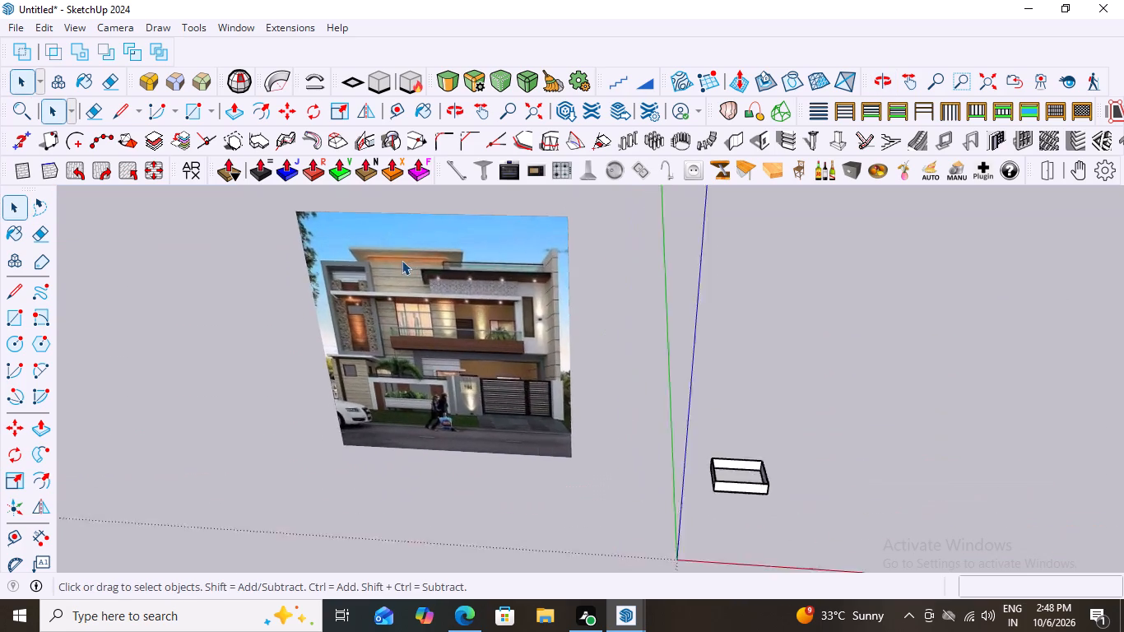
scroll(402, 260, up, 5)
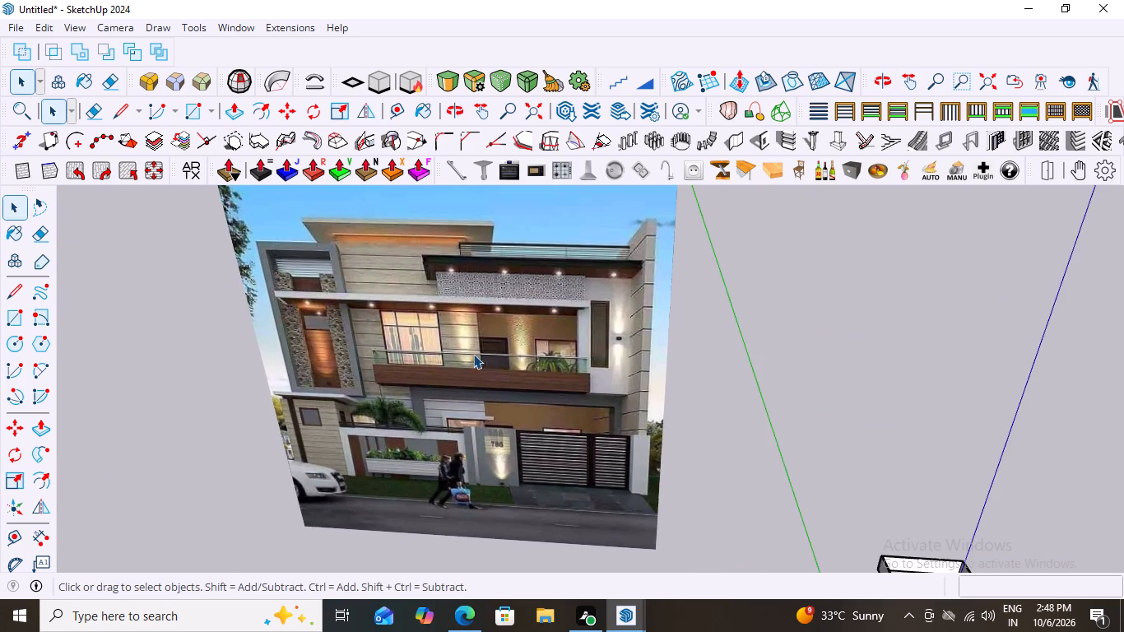
Examine the walled base model from above and from its front side.
scroll(420, 252, down, 12)
scroll(652, 315, down, 1)
middle_drag(623, 391, 625, 376)
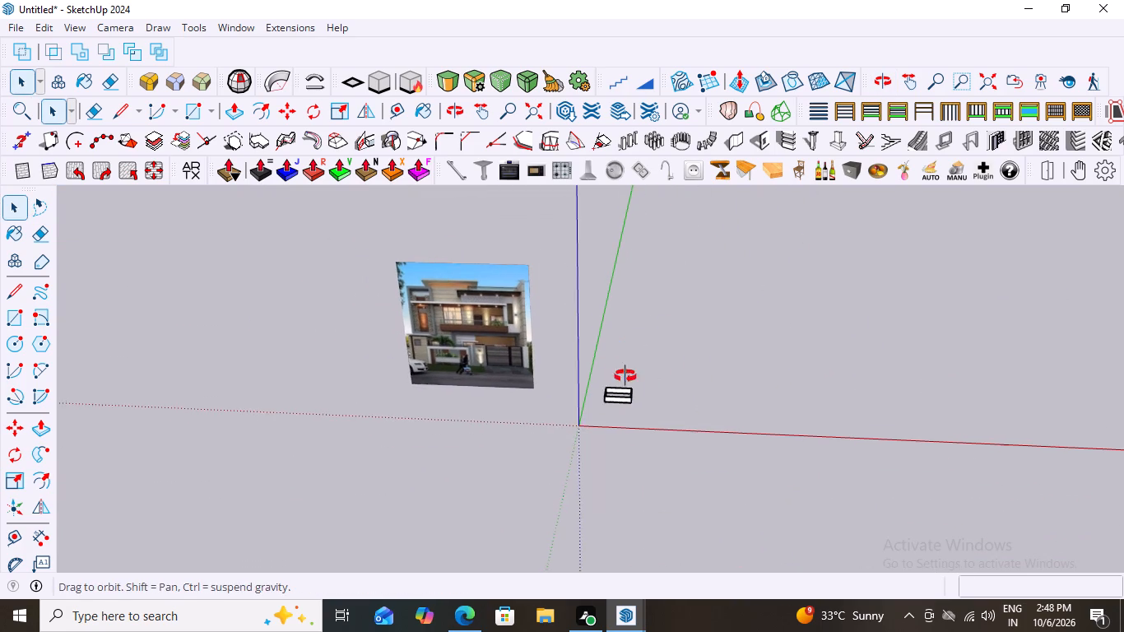
middle_drag(625, 376, 673, 277)
scroll(623, 376, up, 9)
middle_drag(613, 409, 580, 418)
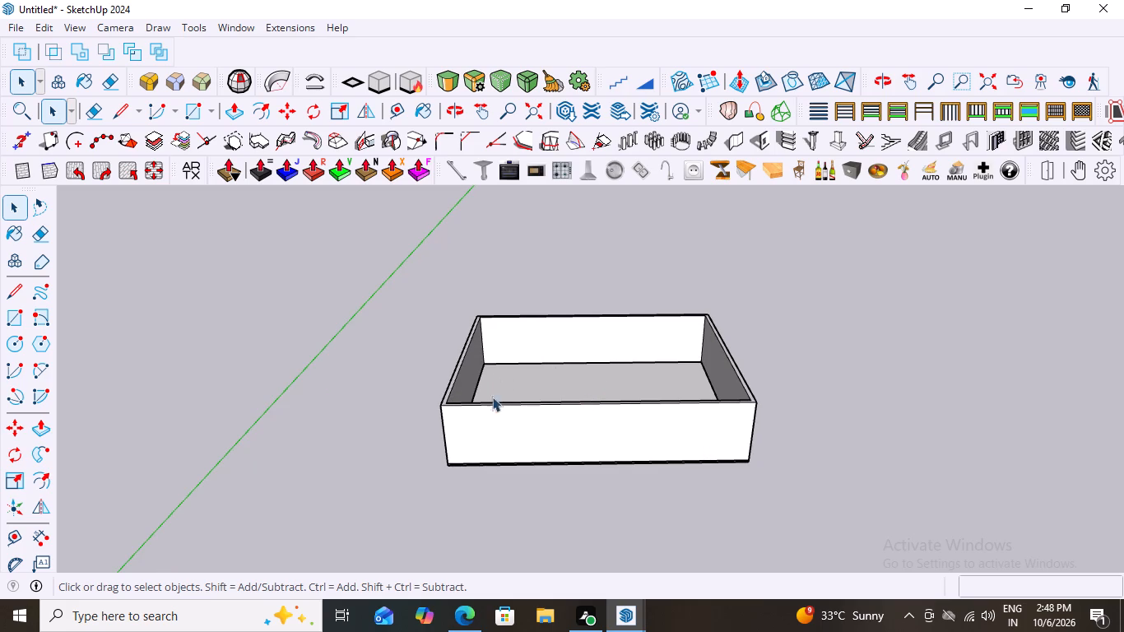
middle_drag(643, 463, 645, 379)
scroll(645, 379, up, 1)
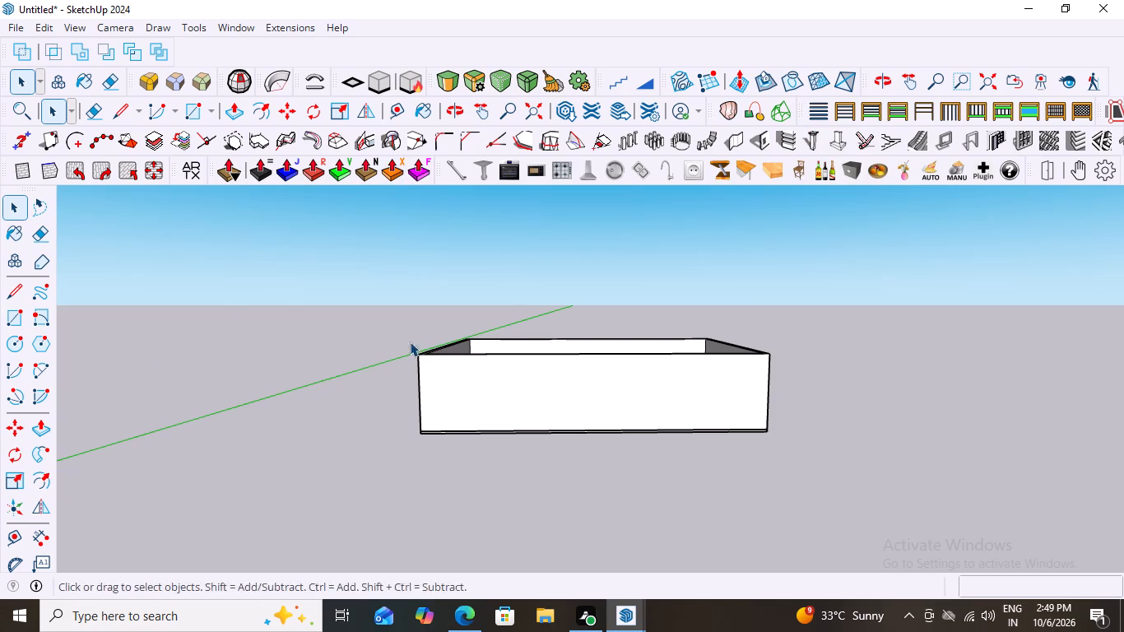
scroll(565, 238, down, 2)
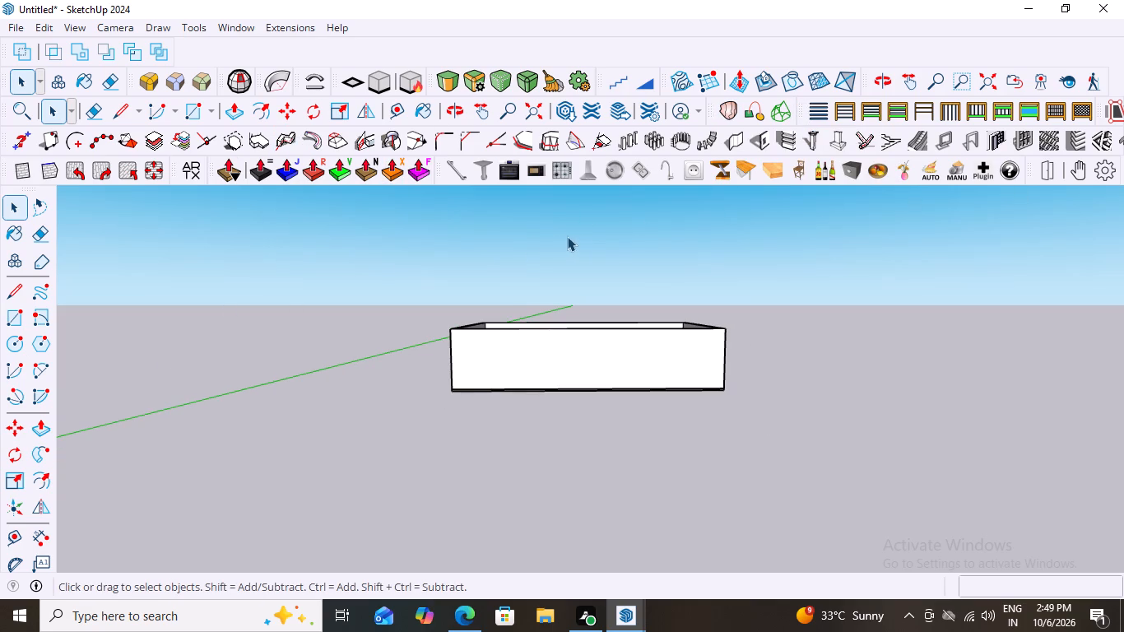
scroll(853, 119, up, 2)
Try inserting a Legs component on the ground beside the walls and moving it.
click(457, 171)
scroll(497, 353, up, 4)
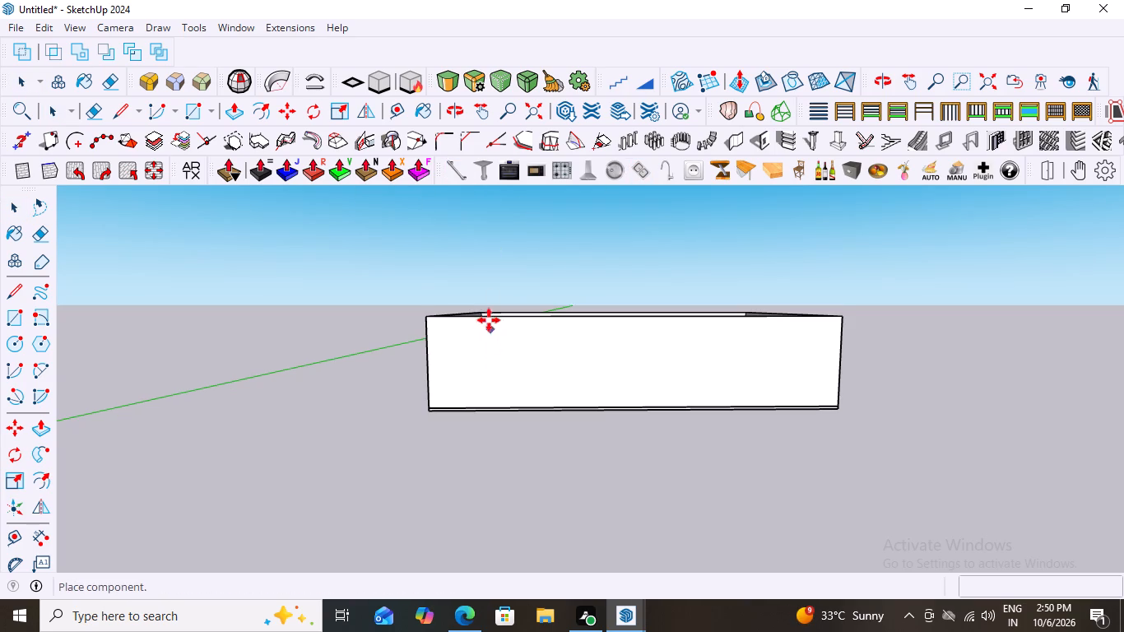
click(481, 170)
click(309, 437)
click(465, 369)
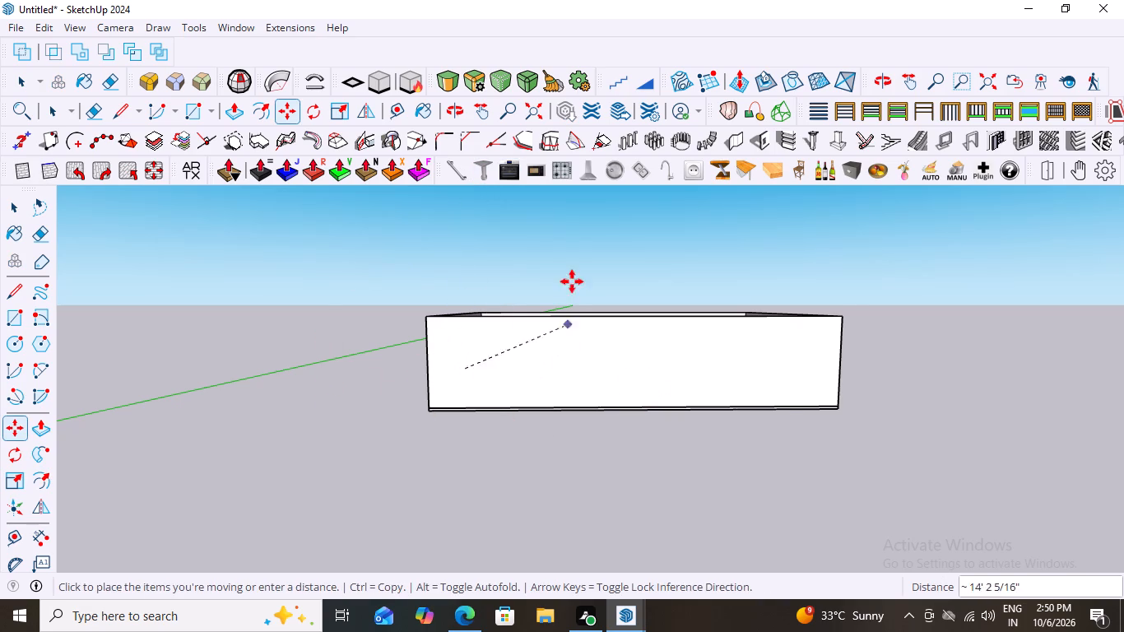
click(464, 248)
scroll(465, 304, up, 3)
scroll(420, 368, down, 8)
key(space)
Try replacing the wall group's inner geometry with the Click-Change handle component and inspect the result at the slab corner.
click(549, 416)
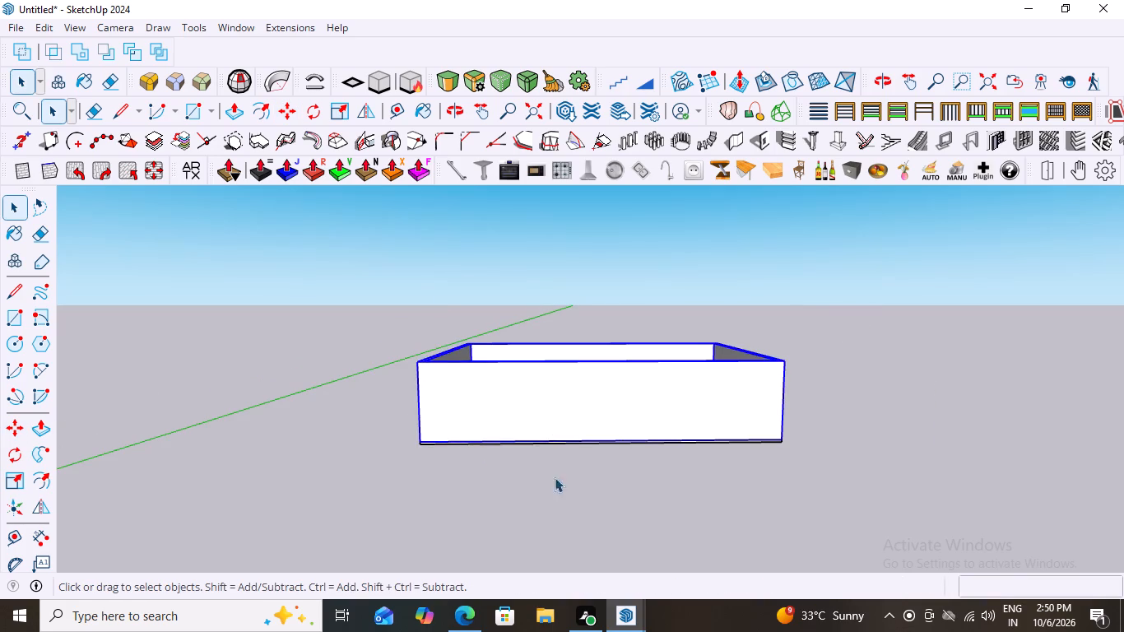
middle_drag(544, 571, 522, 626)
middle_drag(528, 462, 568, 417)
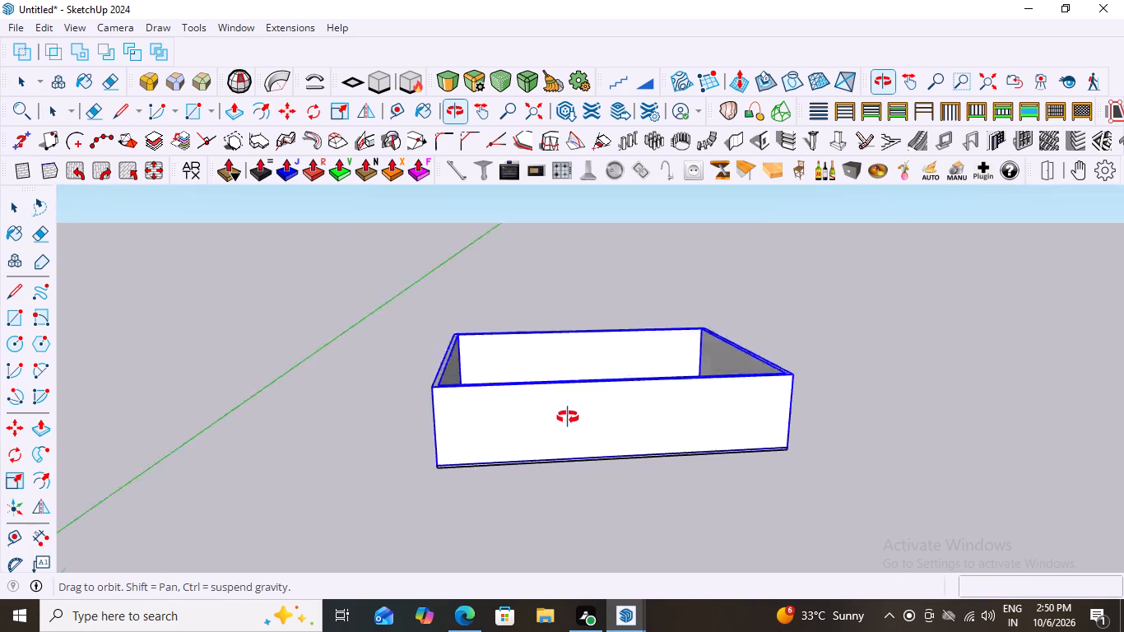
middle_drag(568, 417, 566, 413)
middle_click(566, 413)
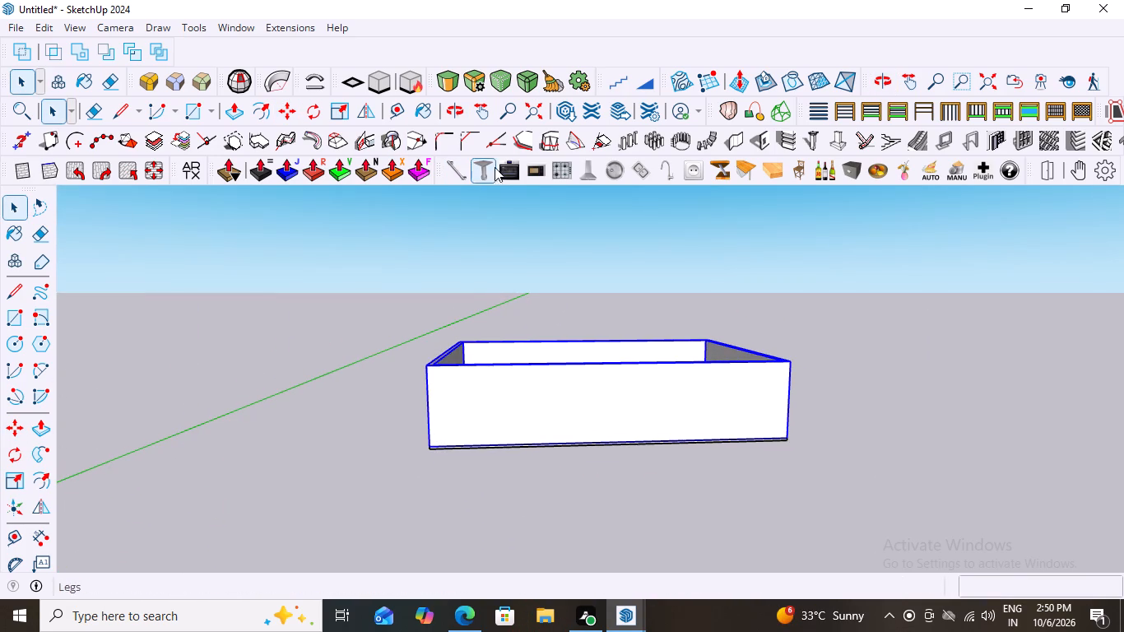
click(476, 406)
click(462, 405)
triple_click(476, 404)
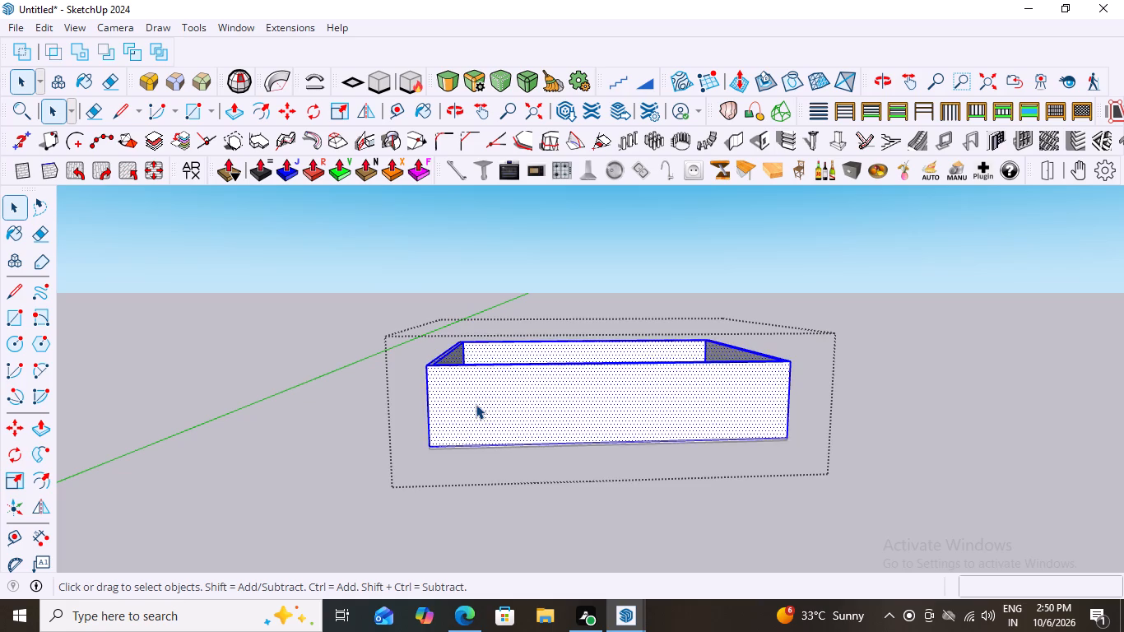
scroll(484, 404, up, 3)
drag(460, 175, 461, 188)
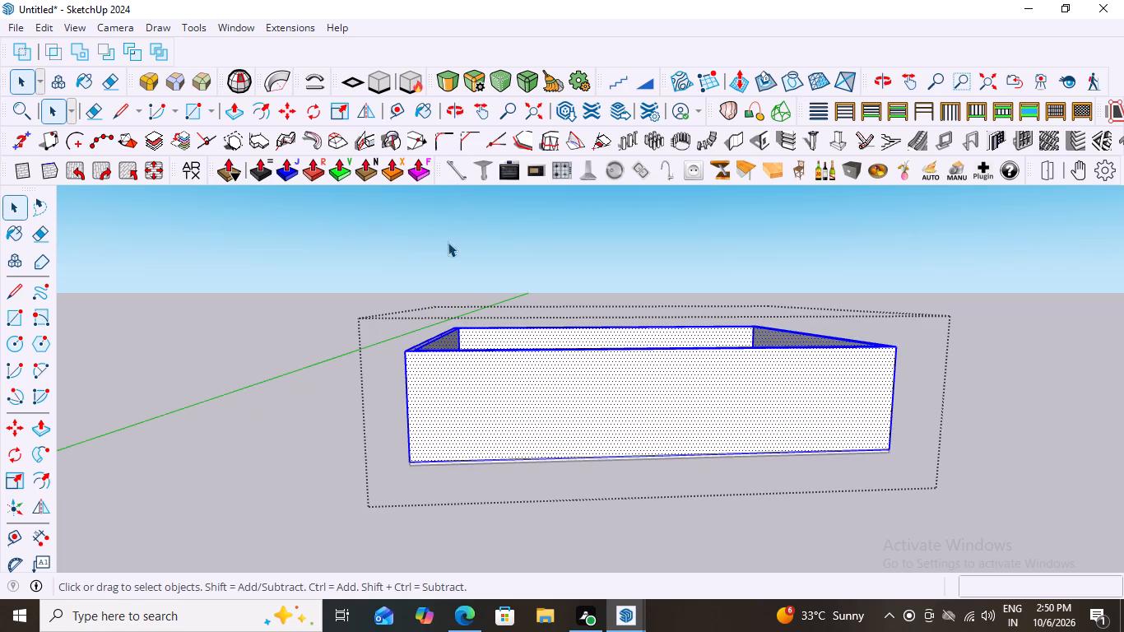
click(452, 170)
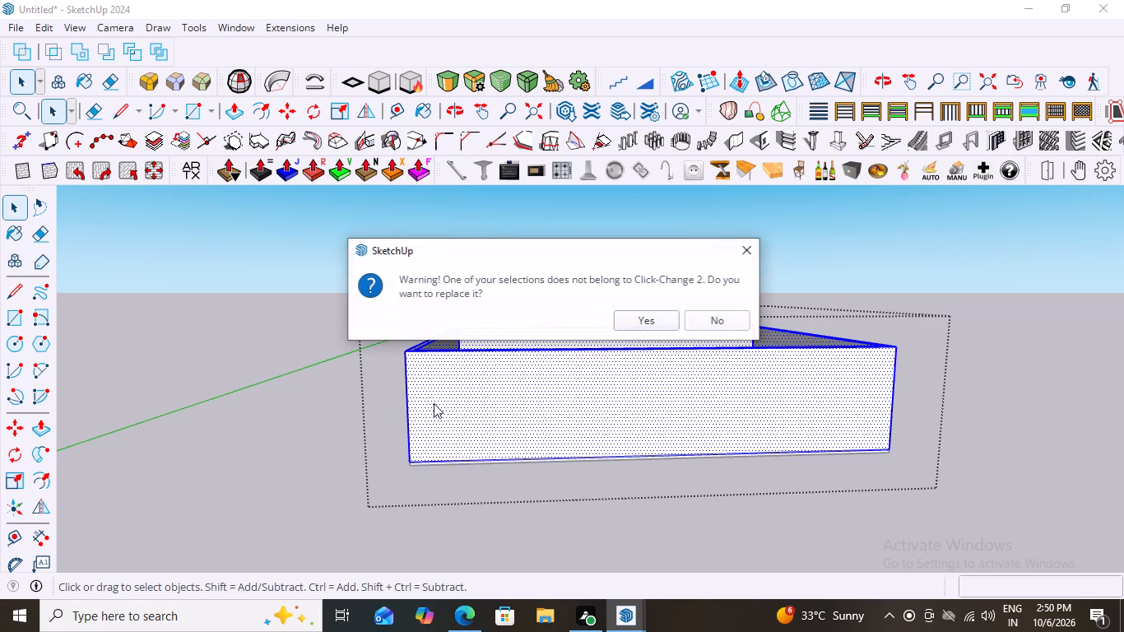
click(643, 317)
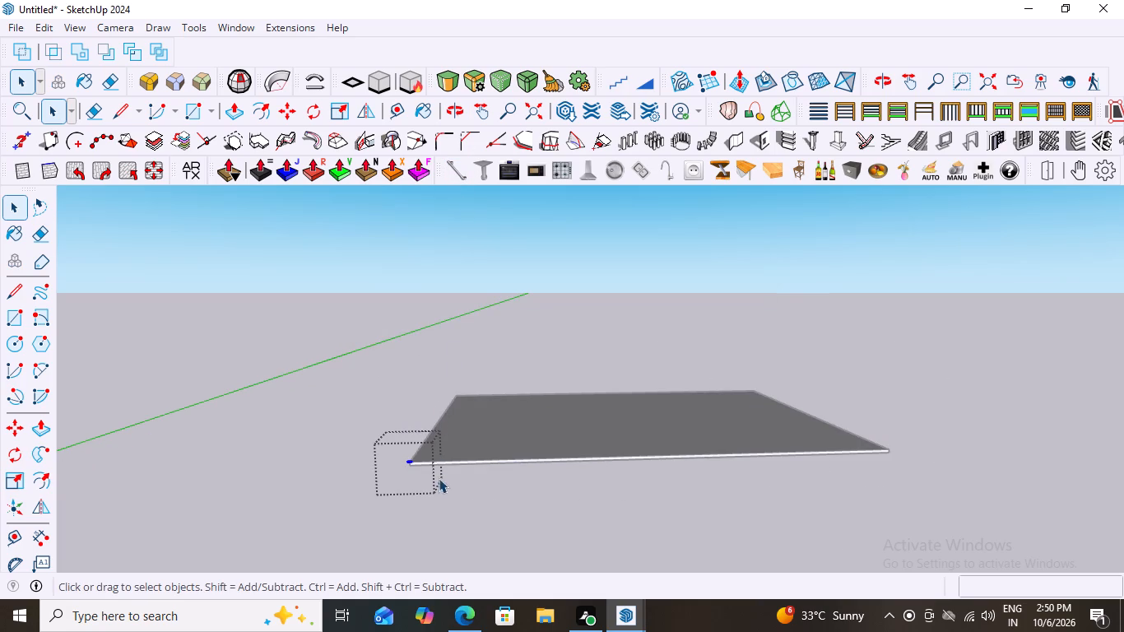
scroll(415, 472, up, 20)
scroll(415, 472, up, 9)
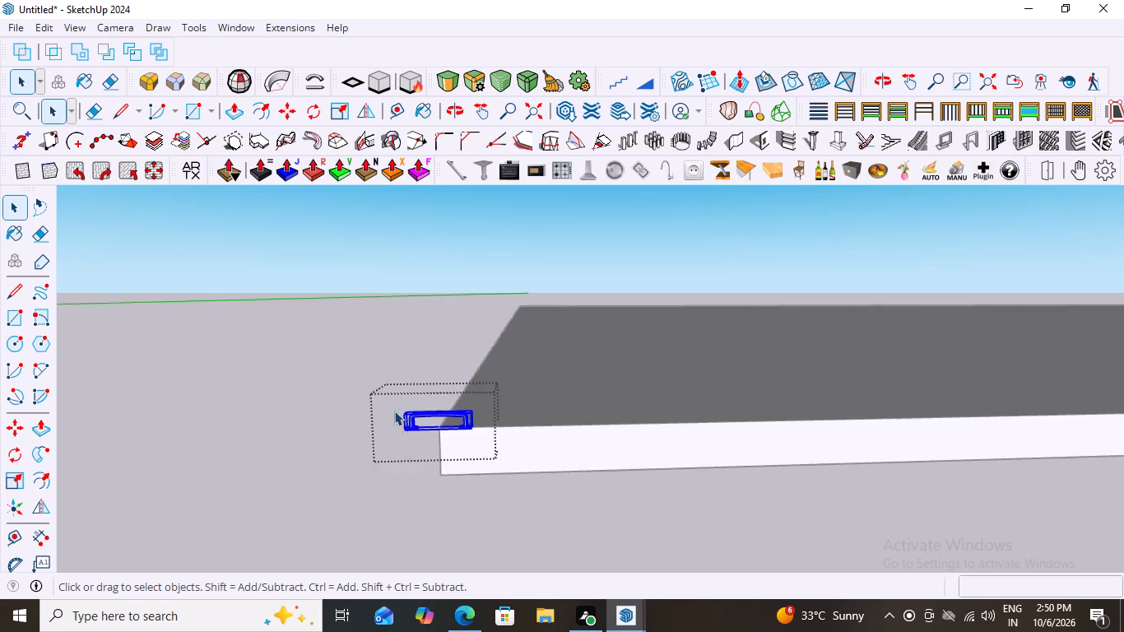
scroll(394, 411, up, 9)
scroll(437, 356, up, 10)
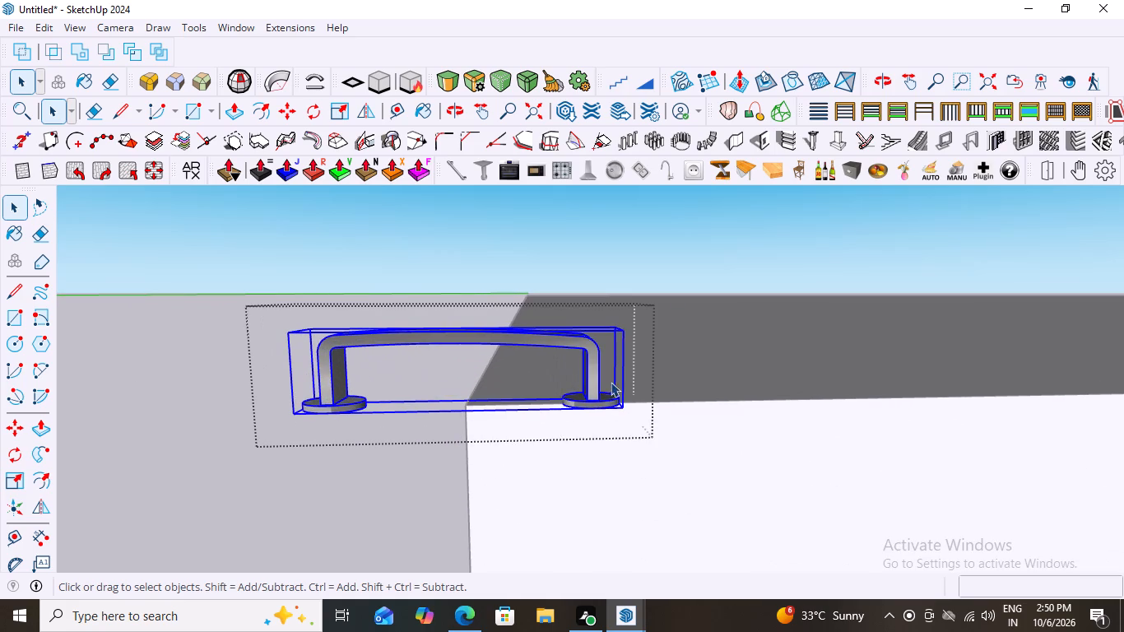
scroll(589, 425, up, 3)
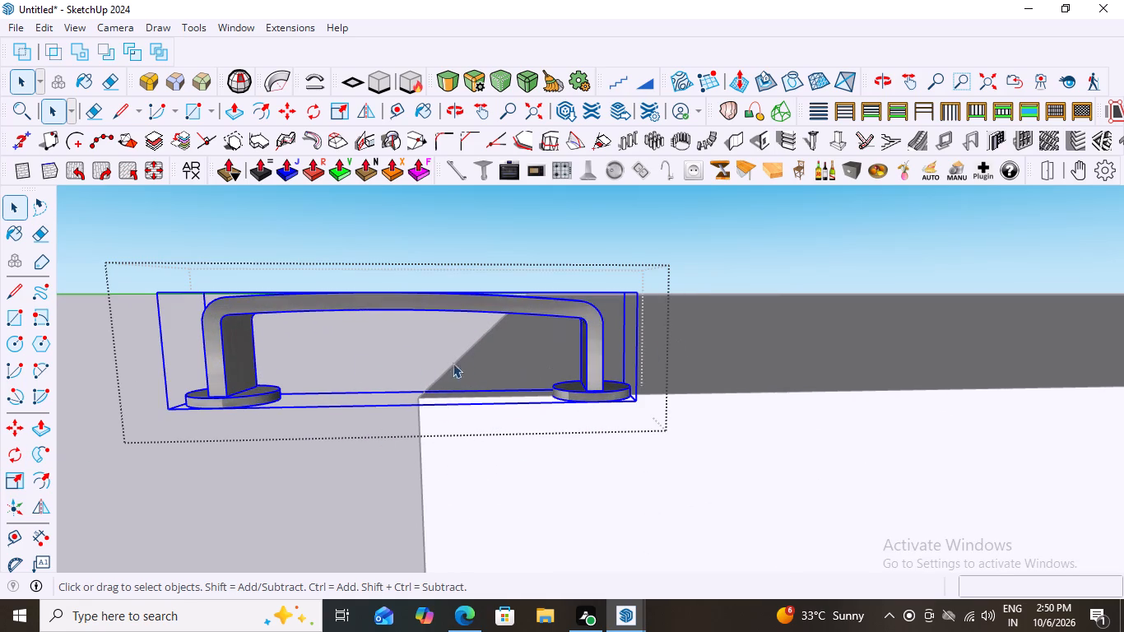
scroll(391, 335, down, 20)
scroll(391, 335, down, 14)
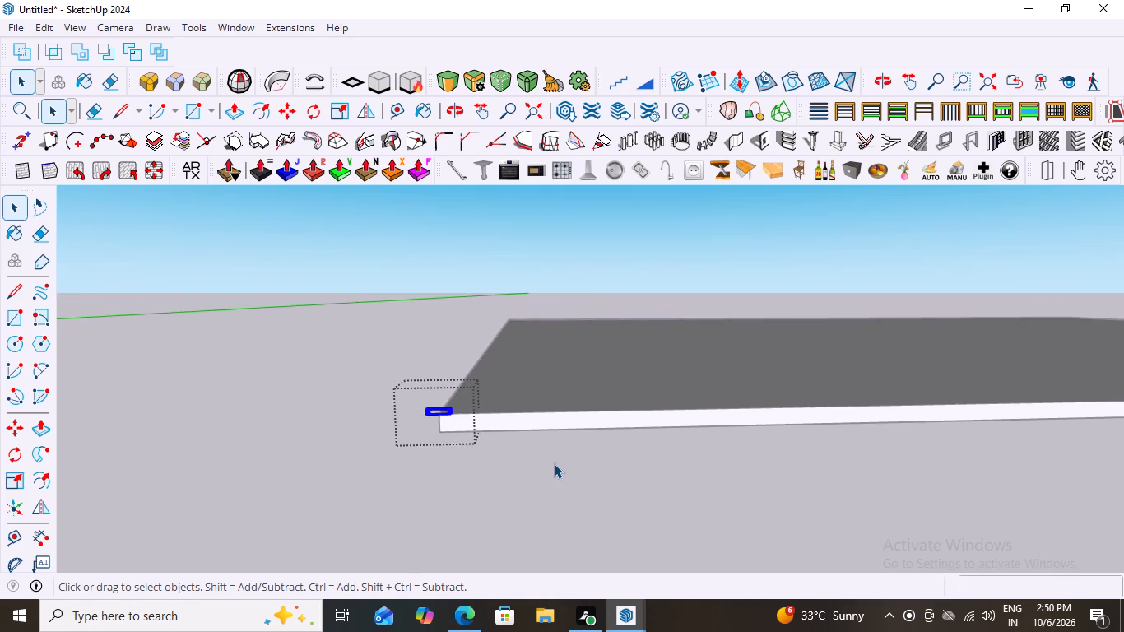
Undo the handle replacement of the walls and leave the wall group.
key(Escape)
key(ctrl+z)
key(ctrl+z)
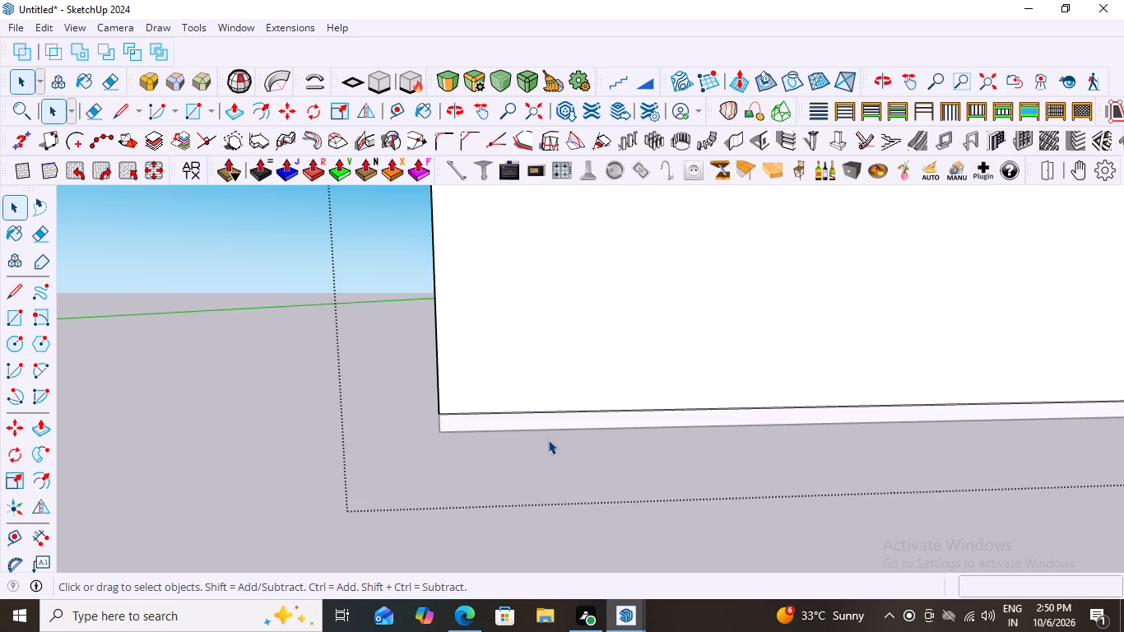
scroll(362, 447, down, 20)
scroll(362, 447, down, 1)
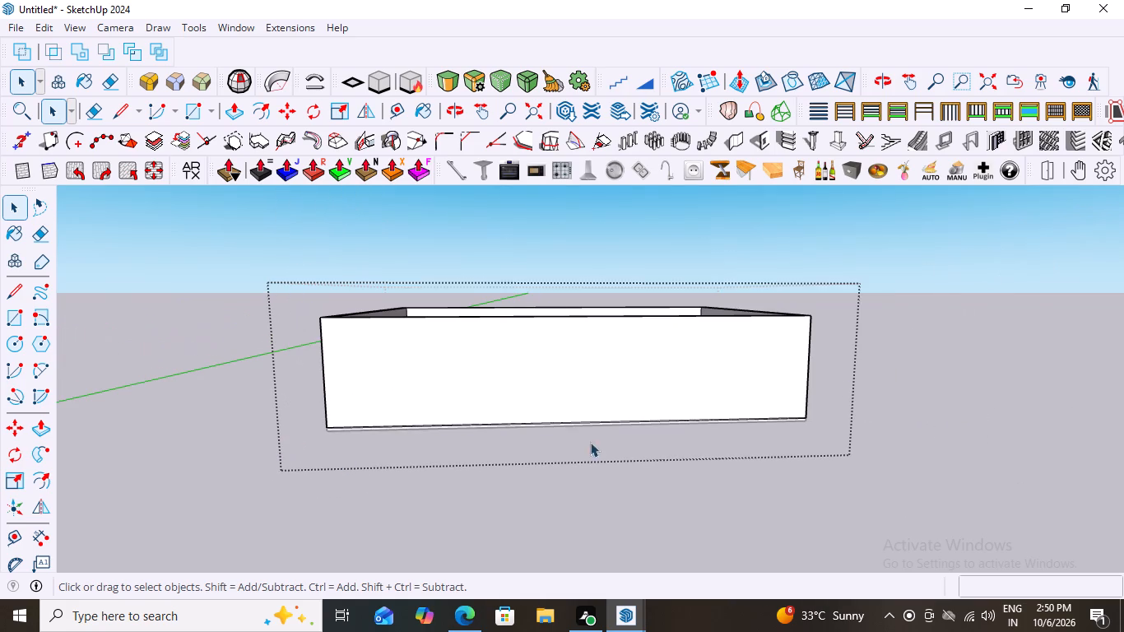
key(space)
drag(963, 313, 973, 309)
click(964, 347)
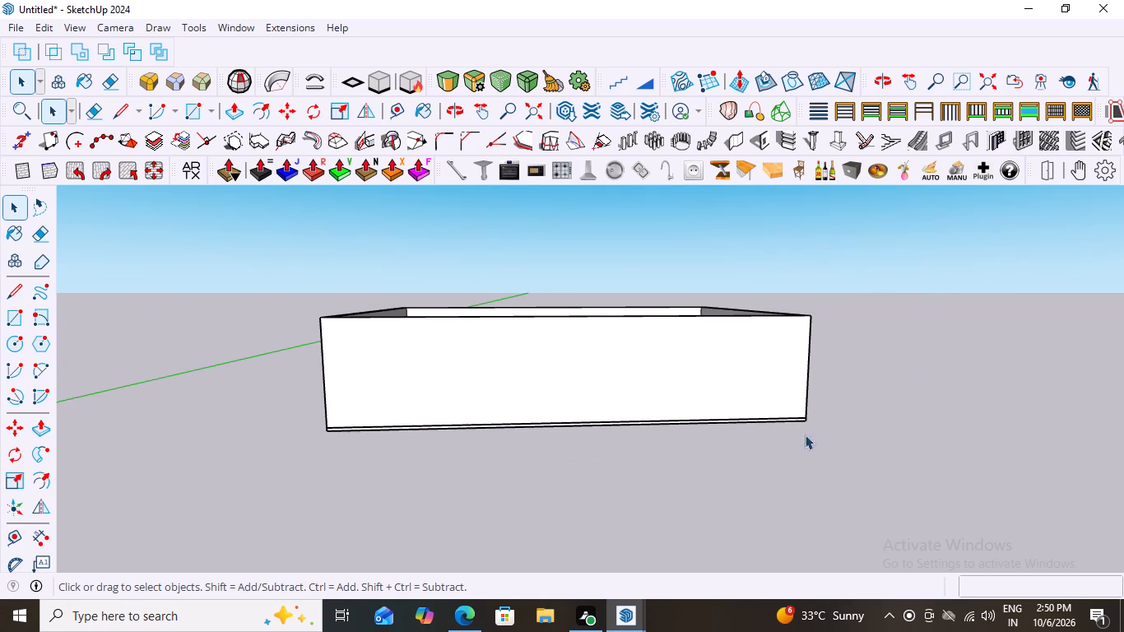
Compare the facade reference image with the front of the walled base model.
scroll(611, 480, up, 3)
scroll(645, 462, down, 6)
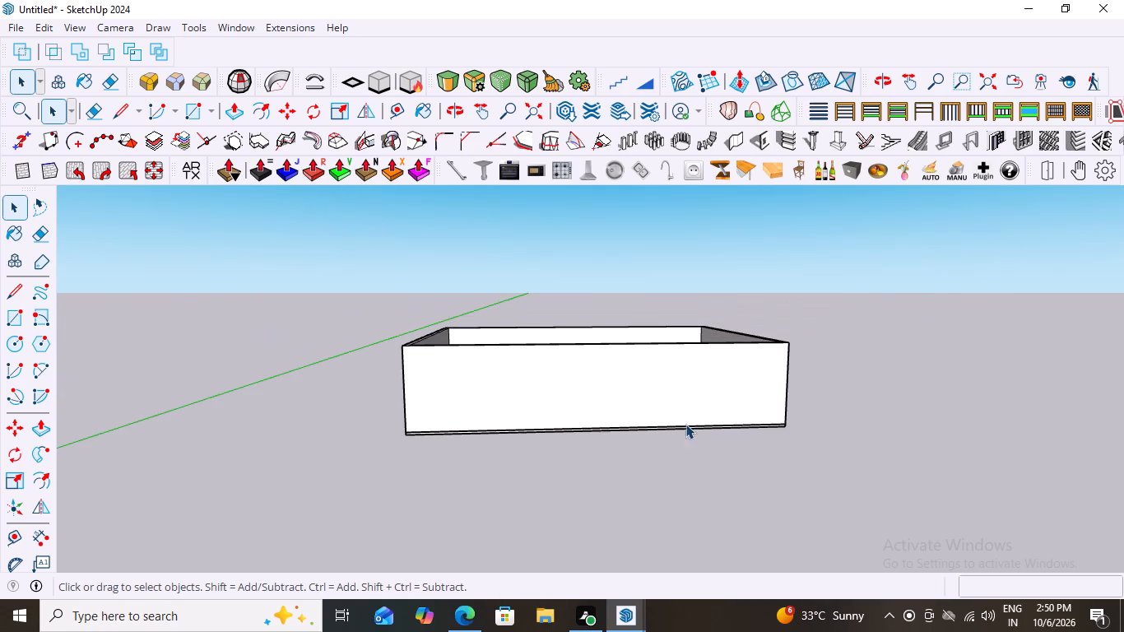
middle_drag(778, 442, 760, 427)
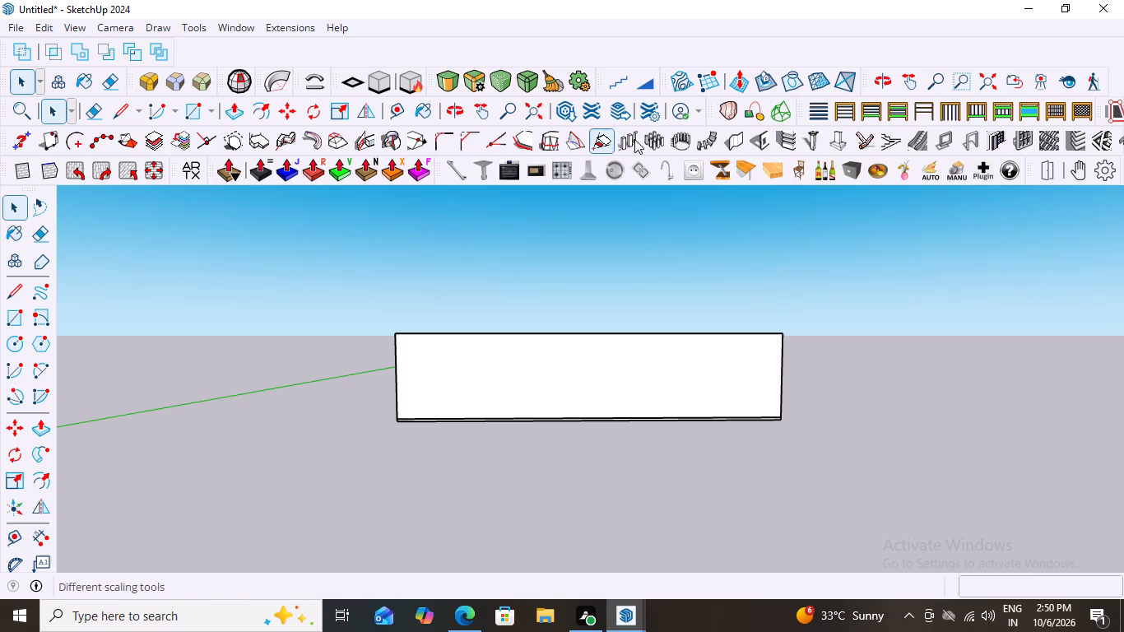
scroll(679, 377, down, 5)
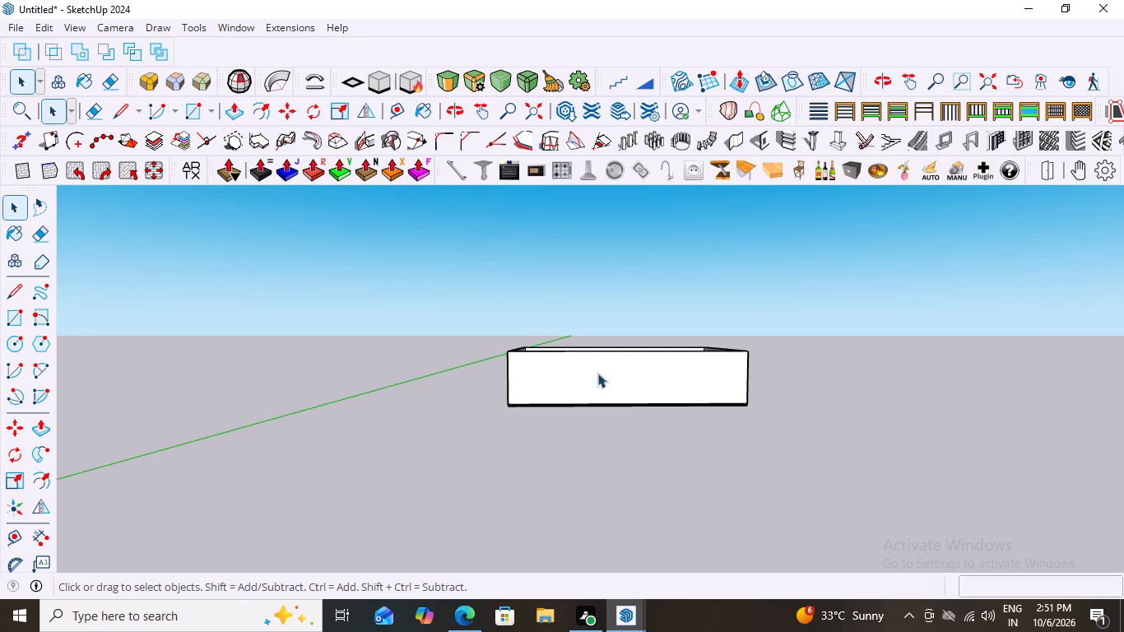
scroll(612, 377, down, 14)
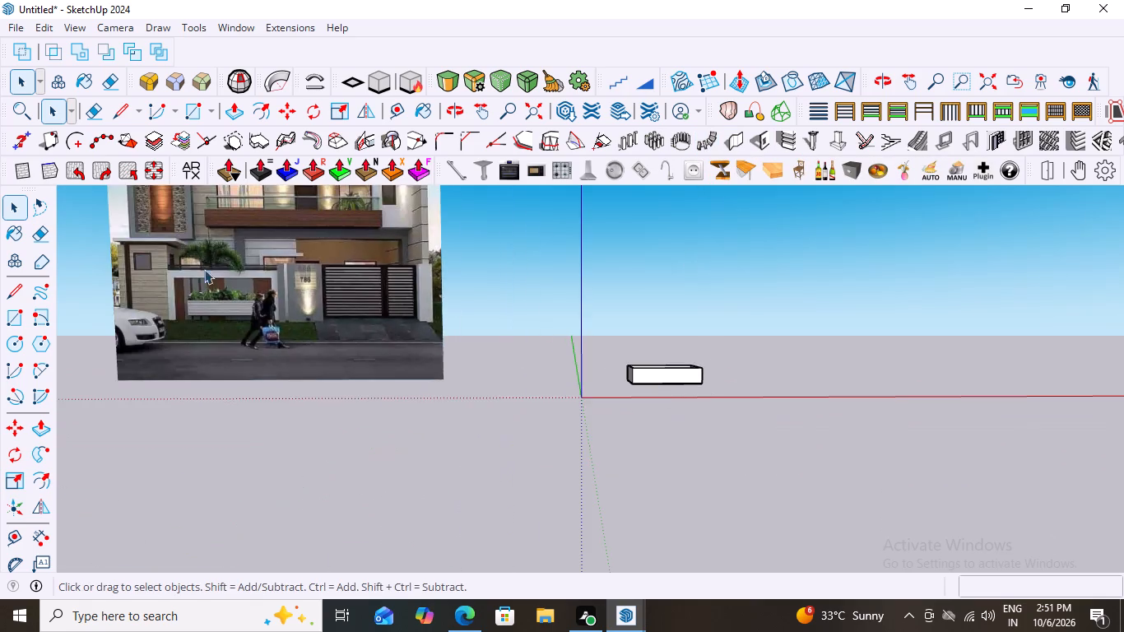
scroll(189, 268, down, 9)
scroll(206, 216, up, 4)
scroll(276, 253, up, 7)
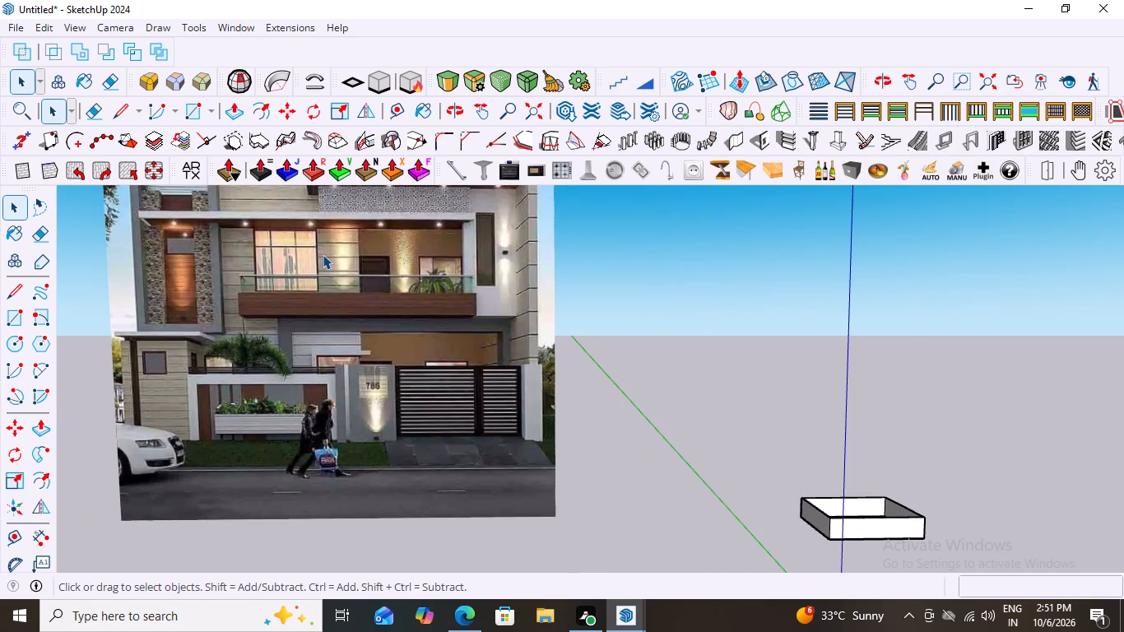
scroll(323, 254, down, 14)
scroll(446, 363, up, 4)
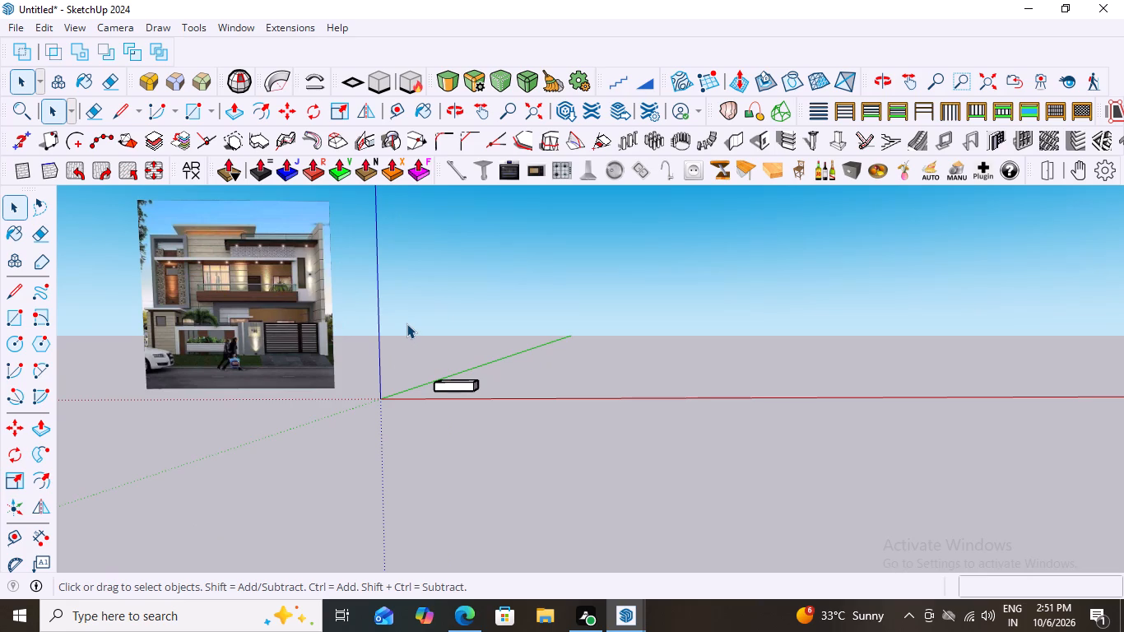
scroll(409, 412, up, 3)
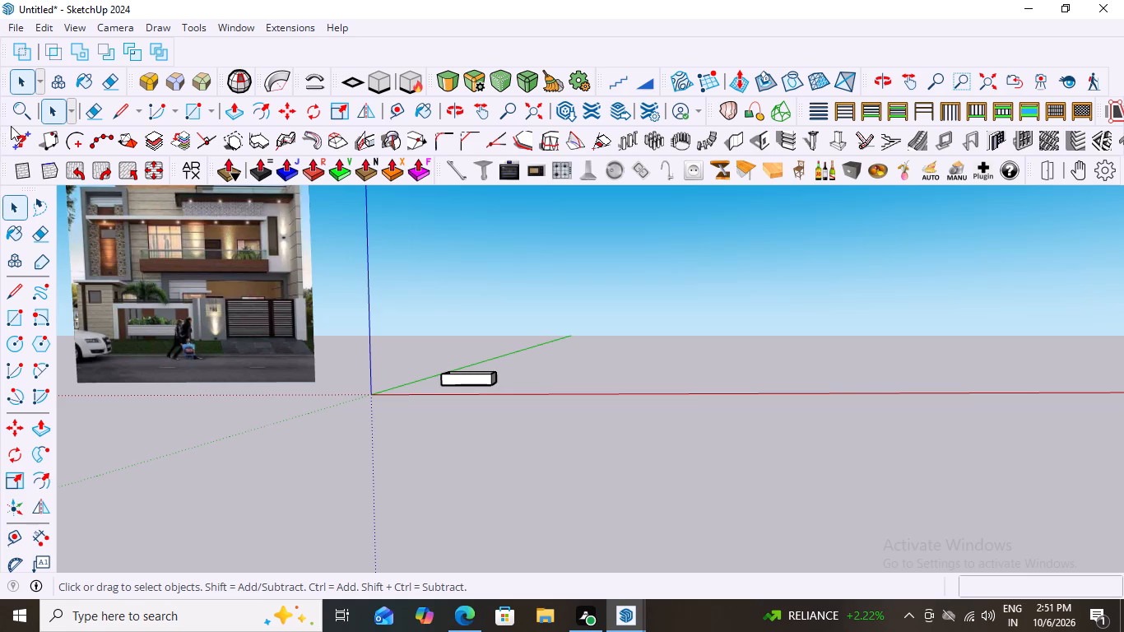
scroll(394, 225, down, 2)
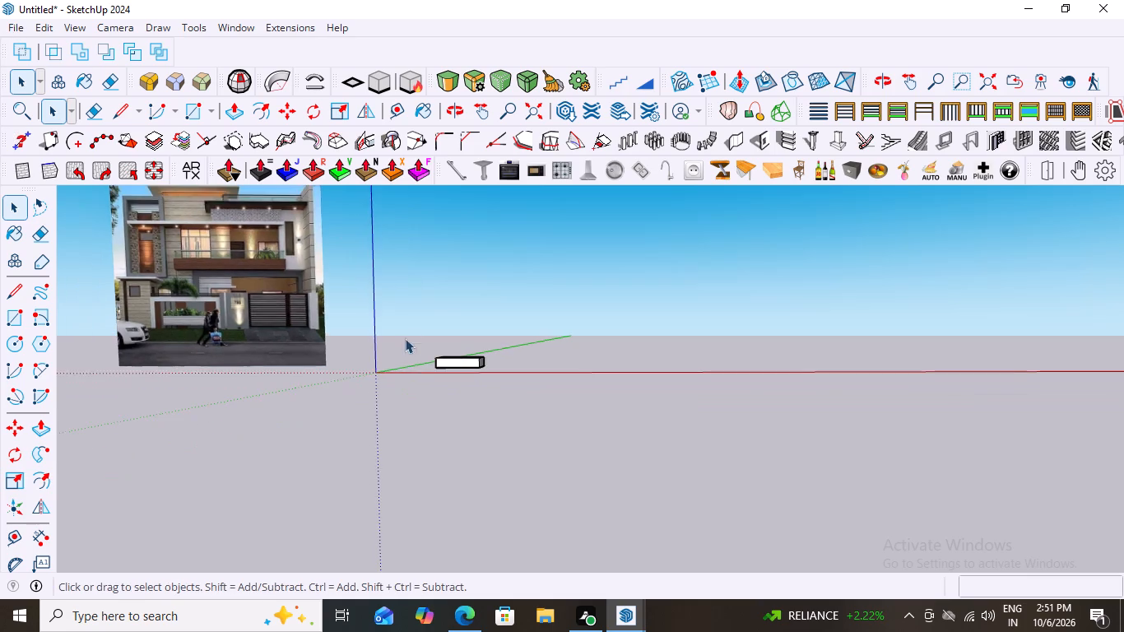
scroll(406, 337, down, 9)
scroll(393, 421, down, 4)
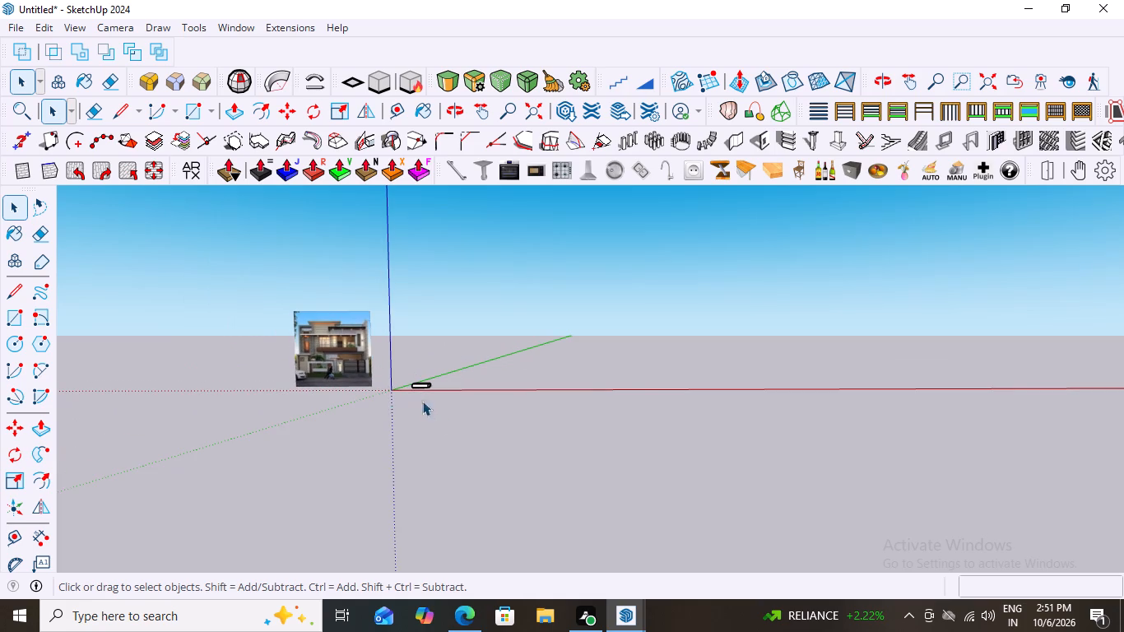
Examine the walled base model beside the origin from above and from its front side.
middle_drag(424, 401, 493, 411)
scroll(410, 398, up, 15)
scroll(499, 389, down, 5)
scroll(436, 481, up, 8)
middle_drag(444, 376, 415, 475)
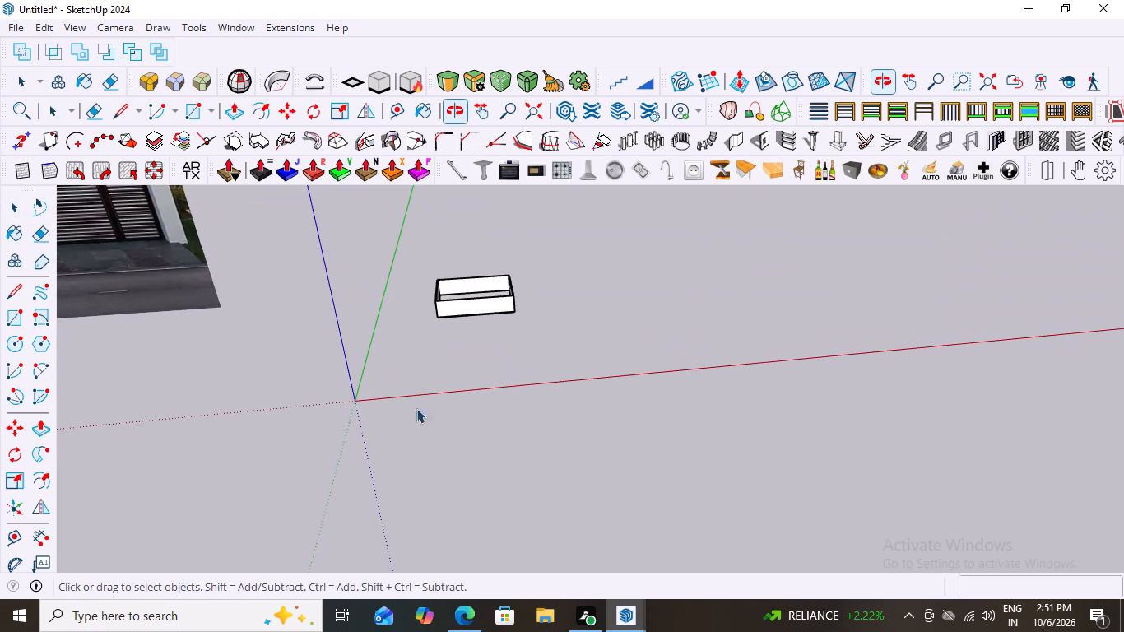
scroll(475, 319, up, 4)
middle_drag(495, 341, 506, 235)
scroll(496, 308, up, 9)
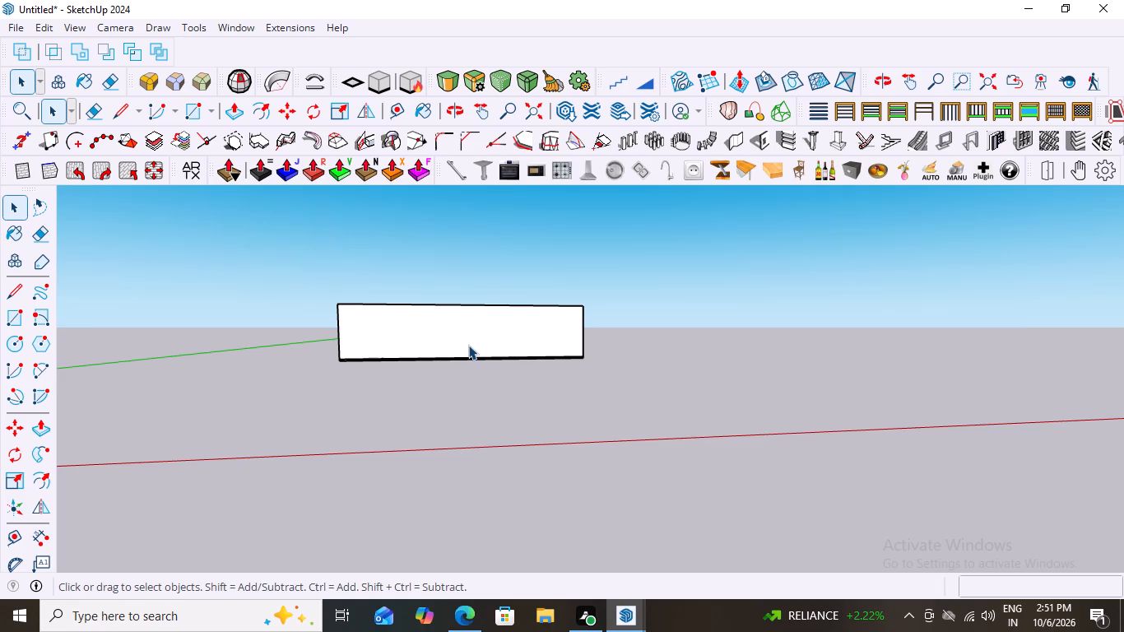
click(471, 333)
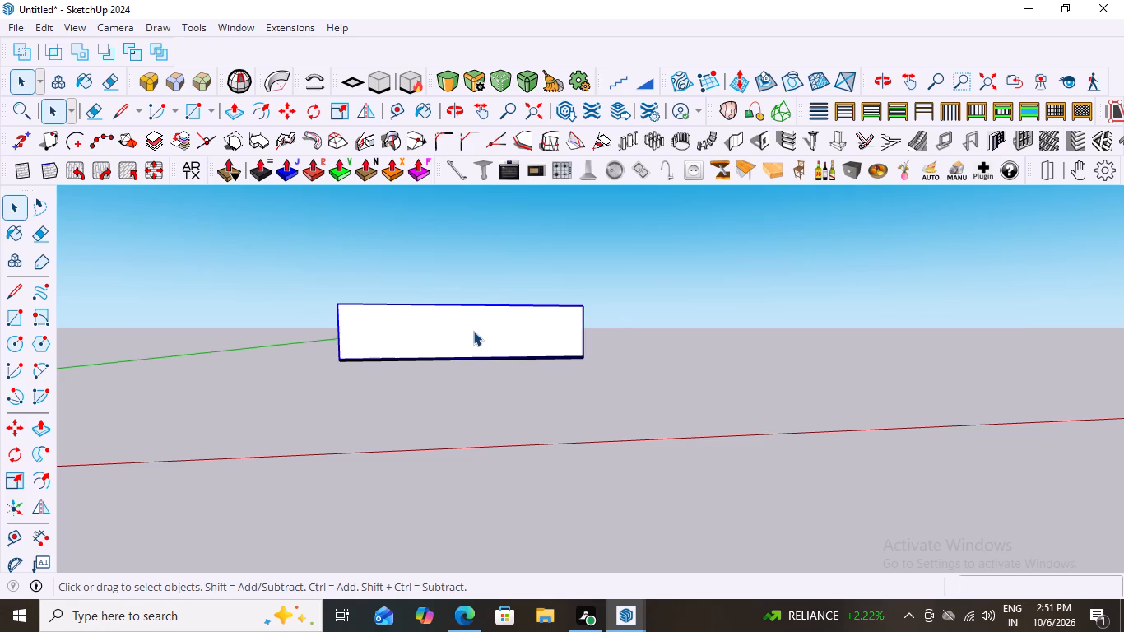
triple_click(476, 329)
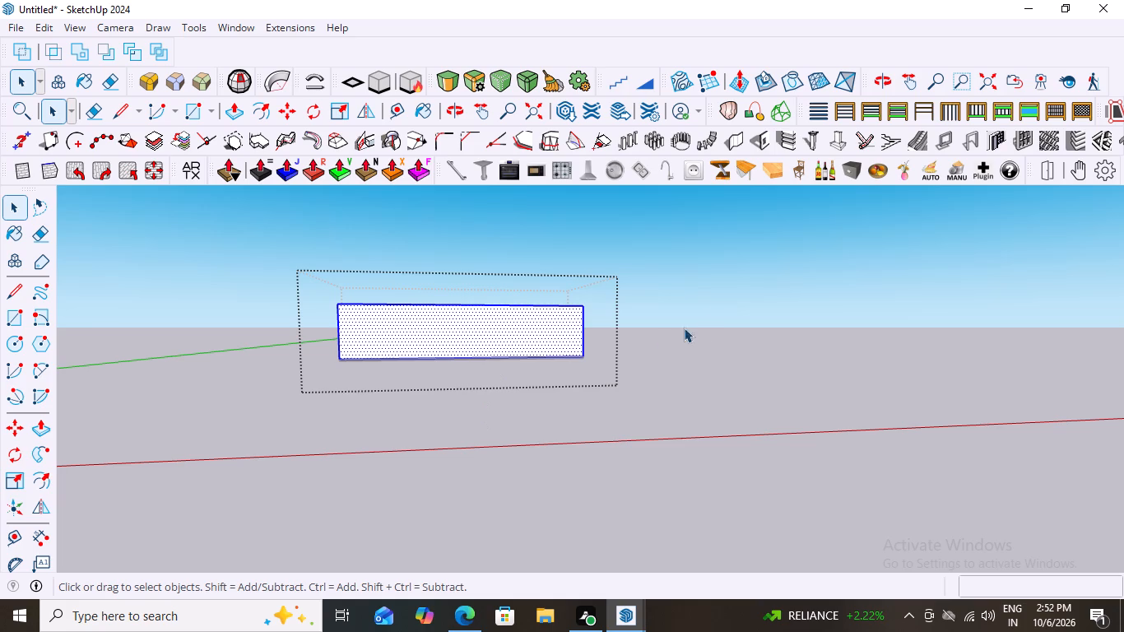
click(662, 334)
Delete the leftover Legs component in front of the walled base model.
scroll(559, 358, down, 5)
middle_drag(537, 347, 513, 410)
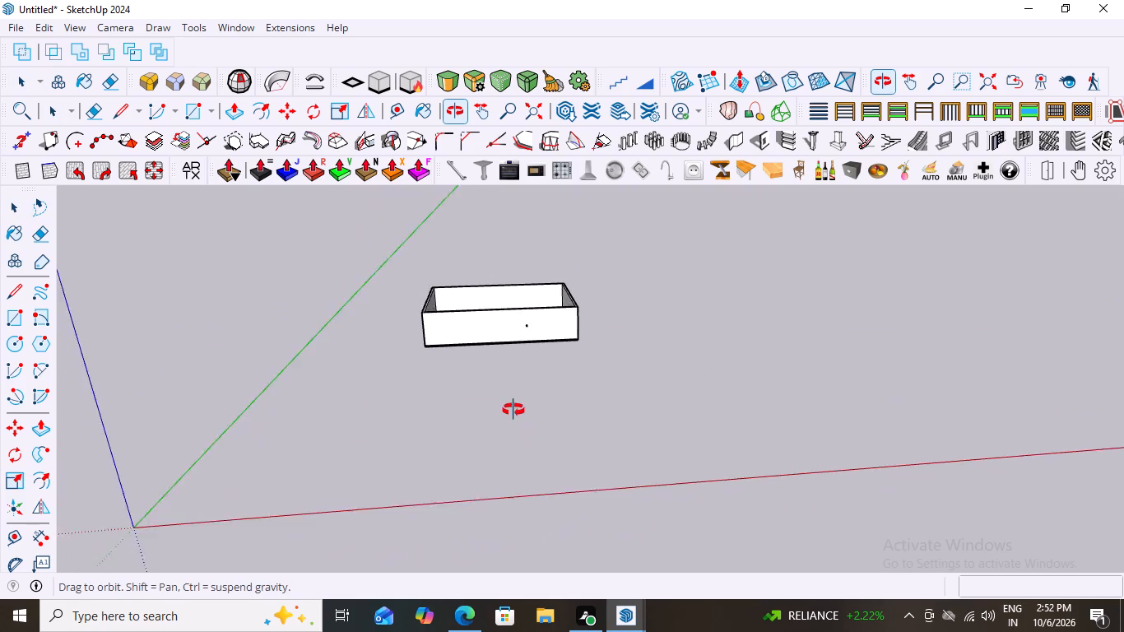
middle_drag(513, 410, 502, 434)
scroll(487, 383, up, 9)
scroll(516, 336, down, 3)
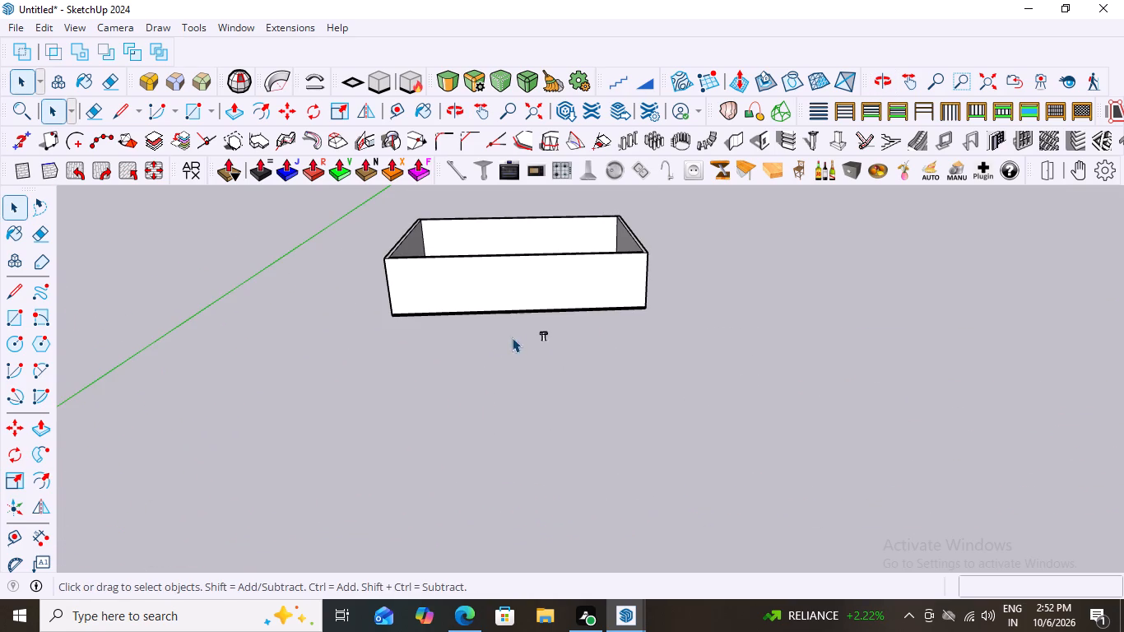
scroll(542, 334, up, 13)
scroll(514, 345, down, 3)
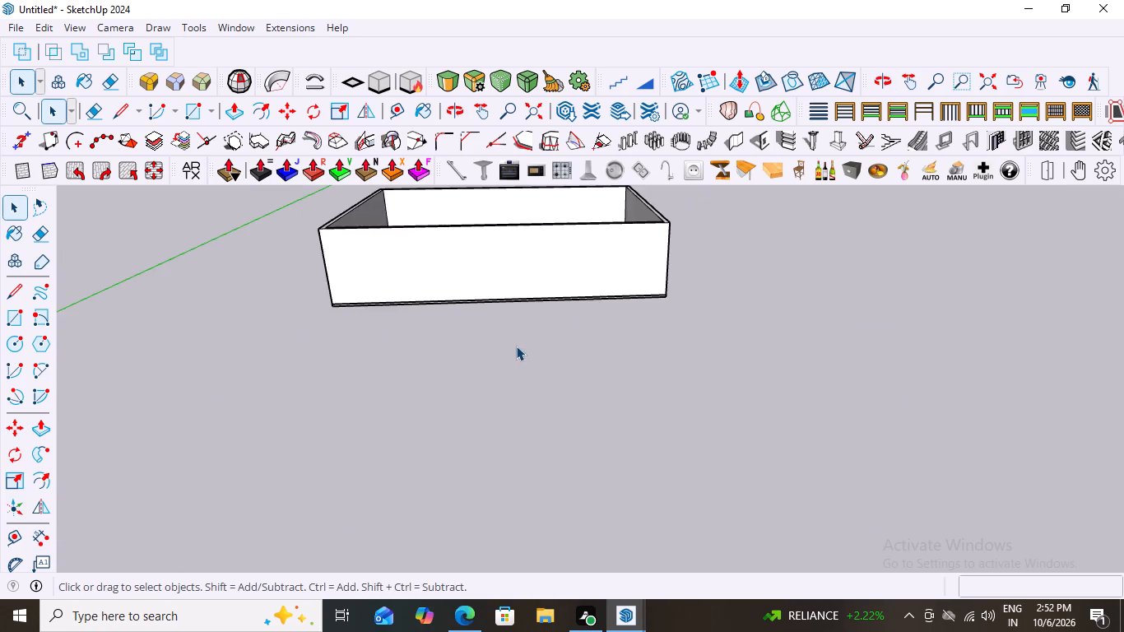
scroll(518, 346, down, 8)
scroll(501, 354, up, 3)
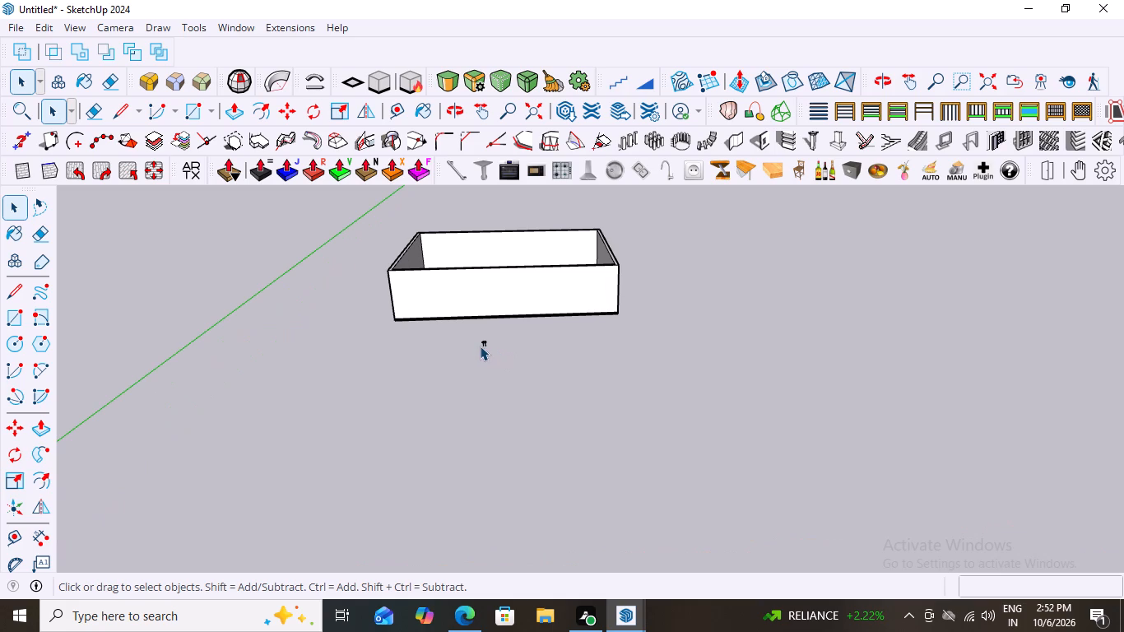
click(481, 343)
scroll(480, 350, up, 6)
scroll(499, 346, down, 3)
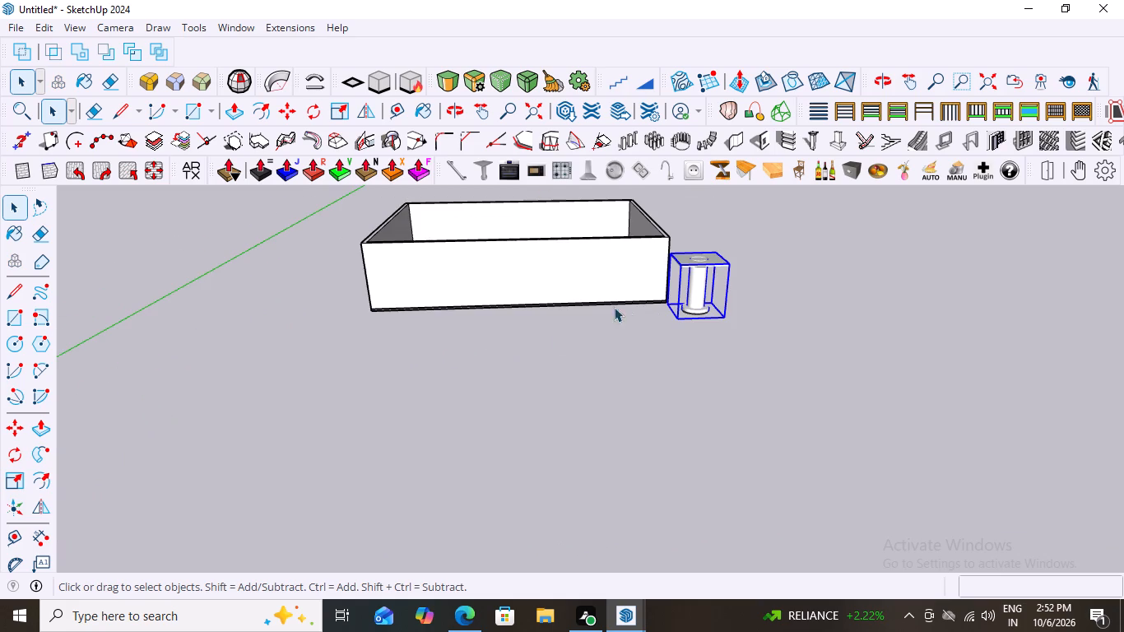
scroll(718, 272, up, 2)
scroll(714, 273, down, 4)
scroll(707, 271, up, 3)
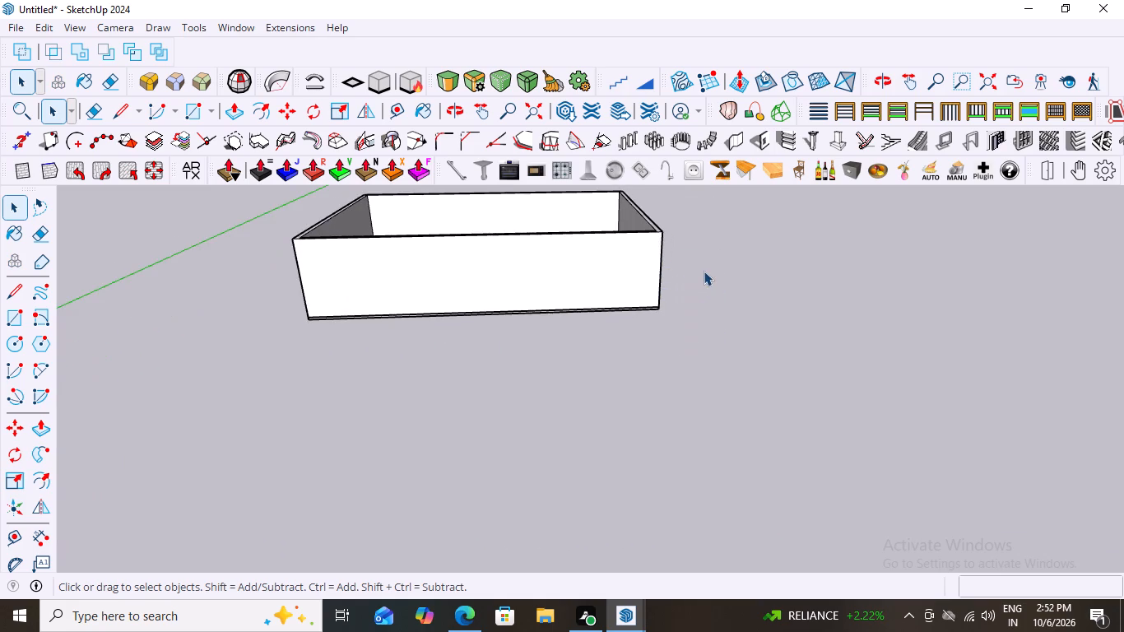
scroll(700, 281, down, 3)
key(Delete)
scroll(566, 314, down, 5)
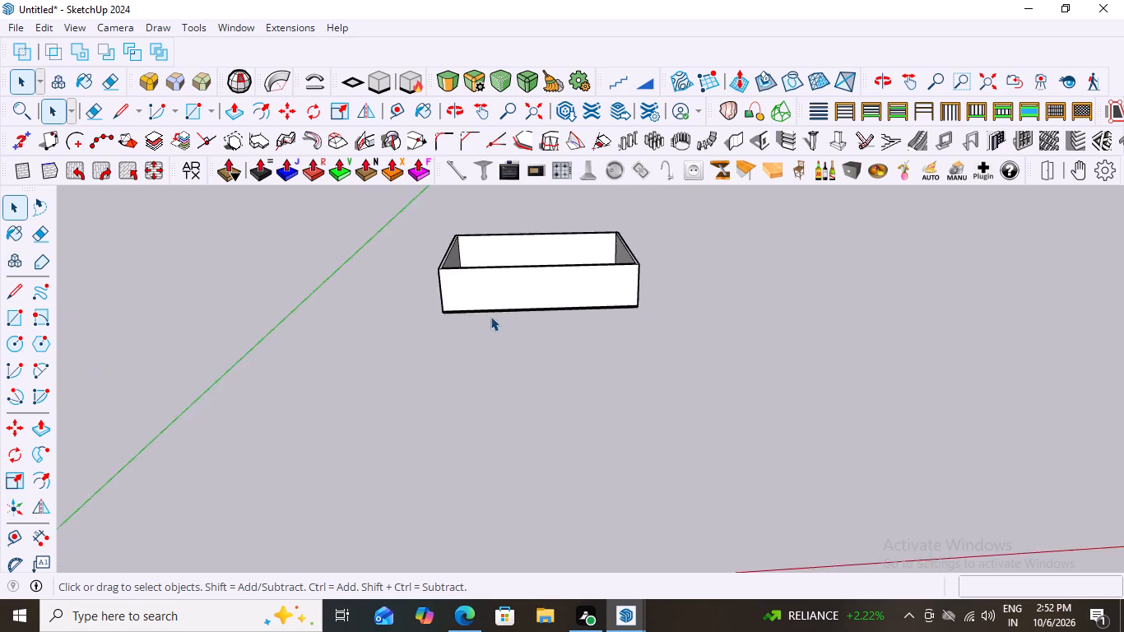
scroll(490, 316, down, 9)
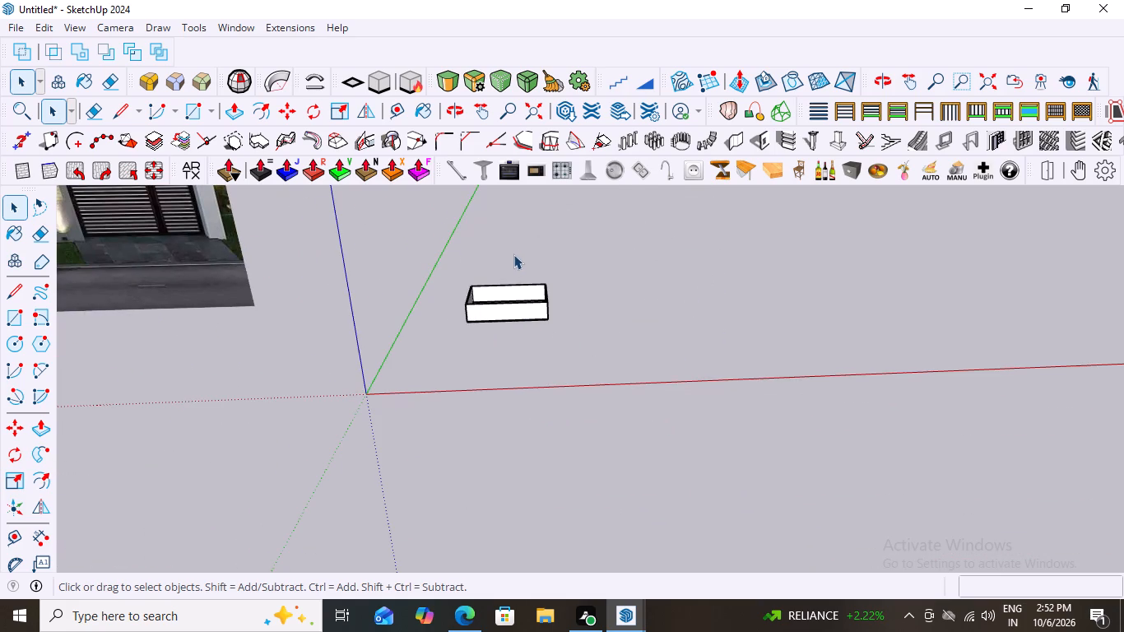
Examine the walled base model from the front and from above, in relation to the facade reference image.
scroll(500, 388, up, 3)
middle_drag(493, 285, 493, 279)
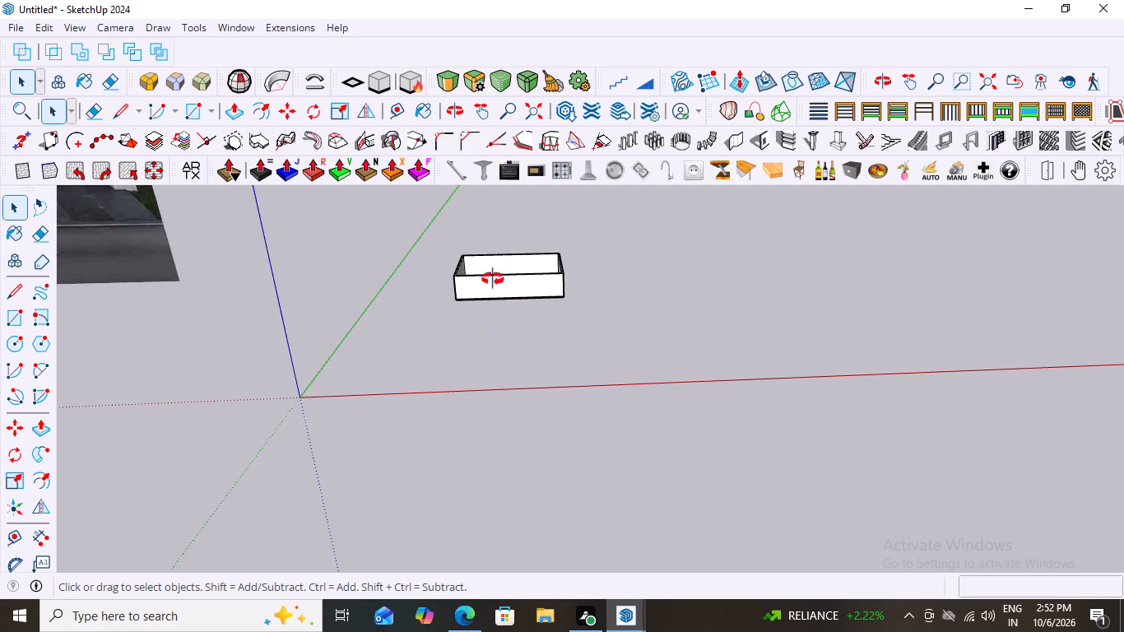
middle_drag(493, 279, 509, 234)
middle_click(521, 273)
scroll(510, 260, up, 10)
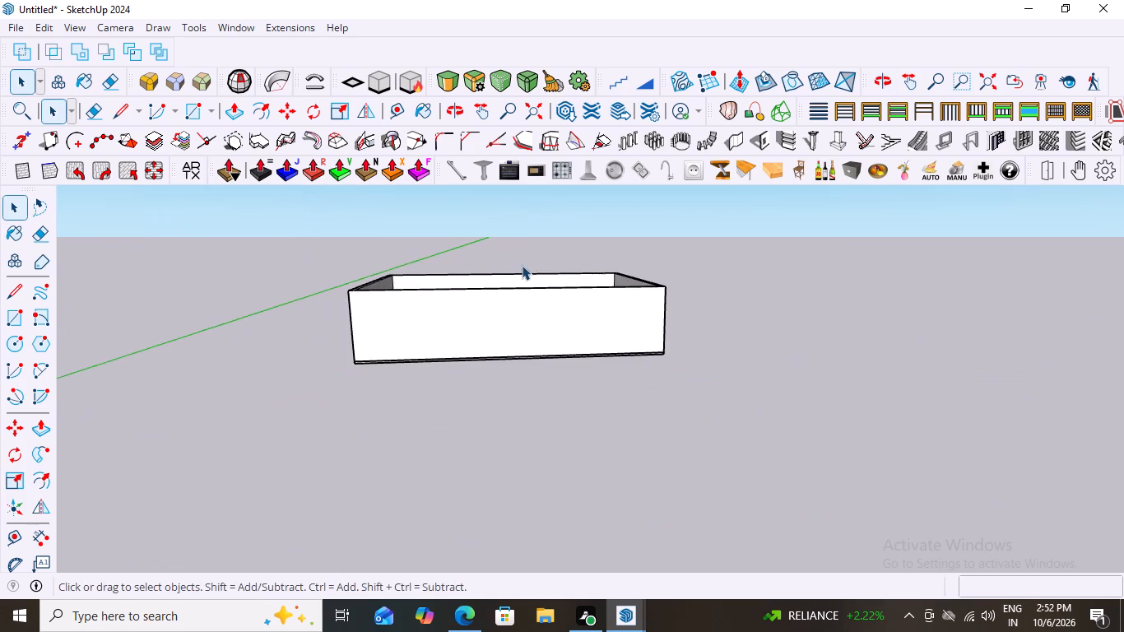
scroll(522, 267, down, 2)
middle_drag(557, 302, 559, 329)
scroll(559, 329, up, 4)
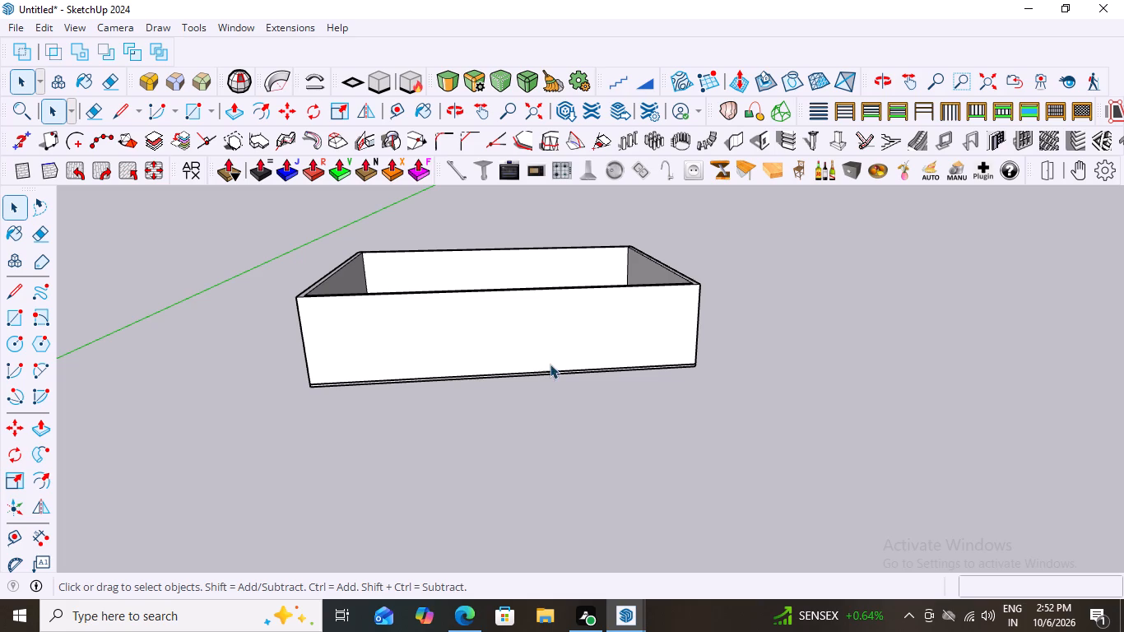
scroll(676, 342, down, 6)
scroll(521, 362, up, 3)
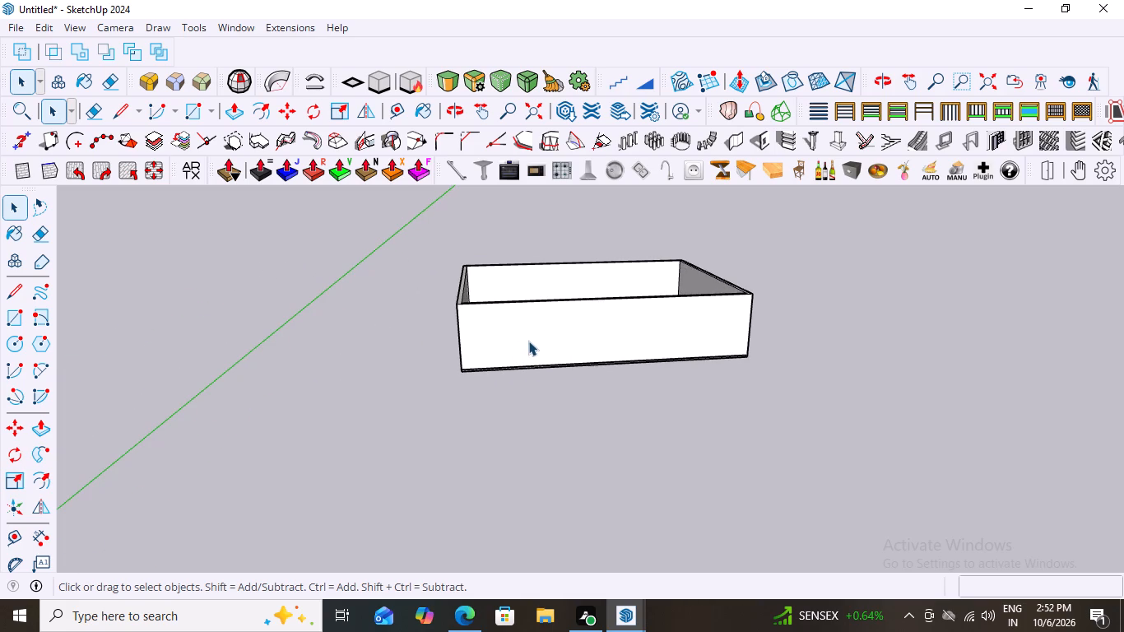
scroll(528, 342, down, 11)
middle_drag(585, 371, 553, 371)
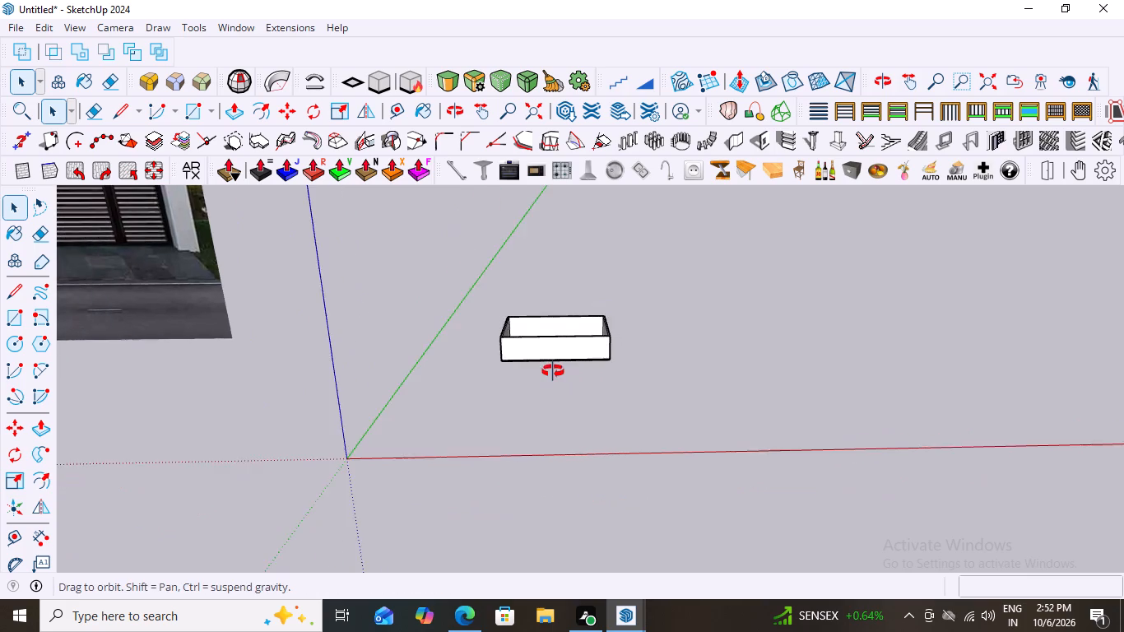
middle_drag(553, 371, 574, 375)
scroll(520, 342, up, 4)
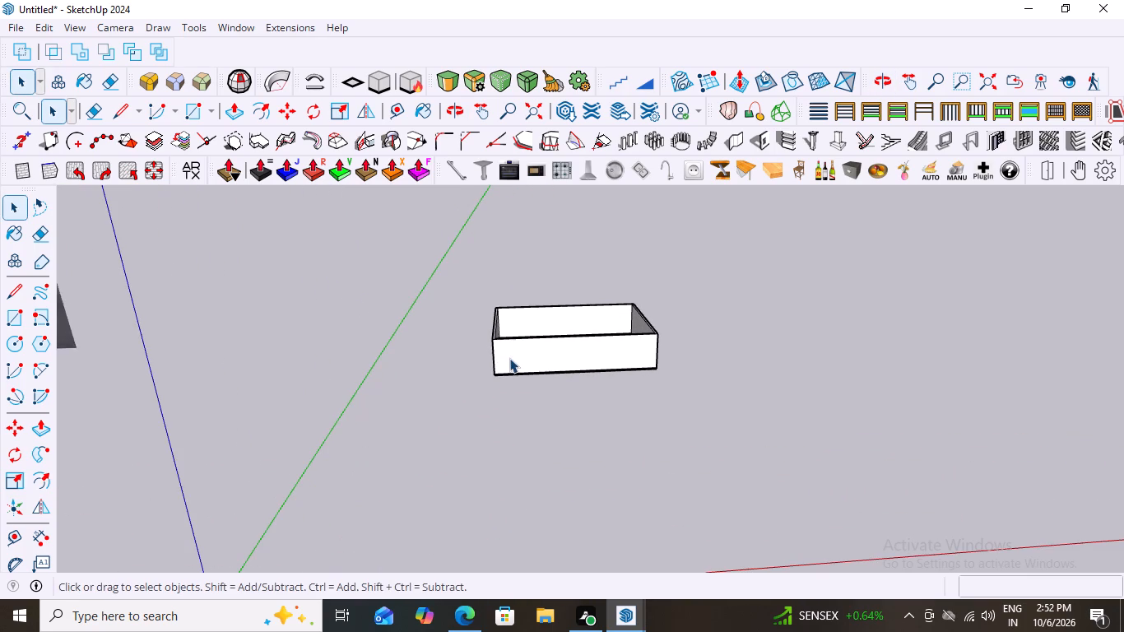
scroll(475, 390, down, 4)
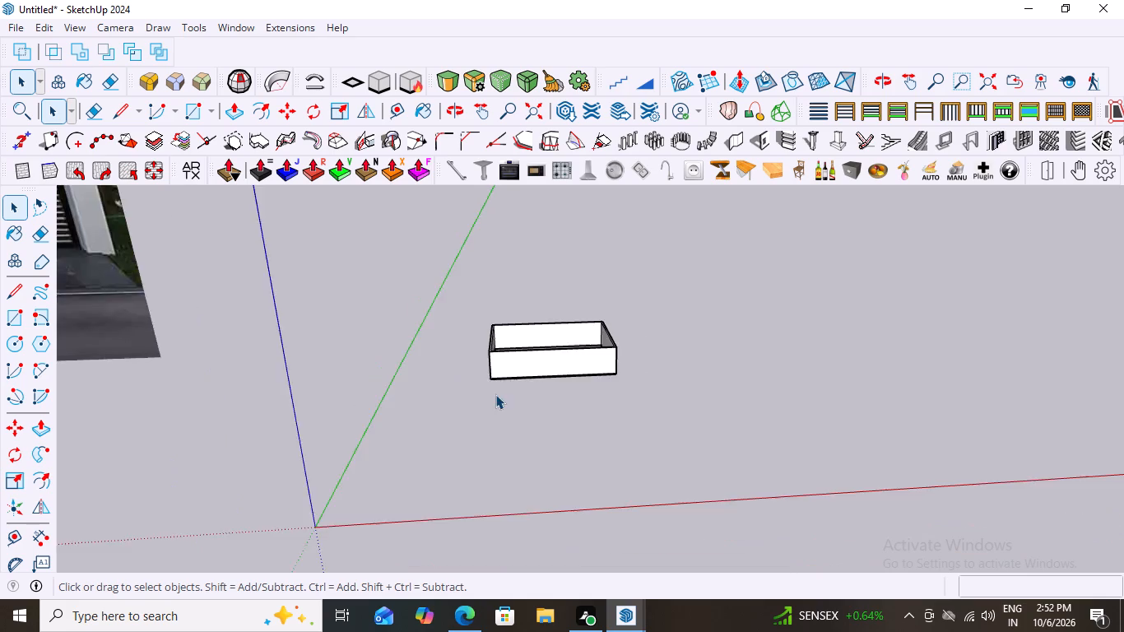
scroll(495, 394, down, 4)
scroll(461, 337, up, 4)
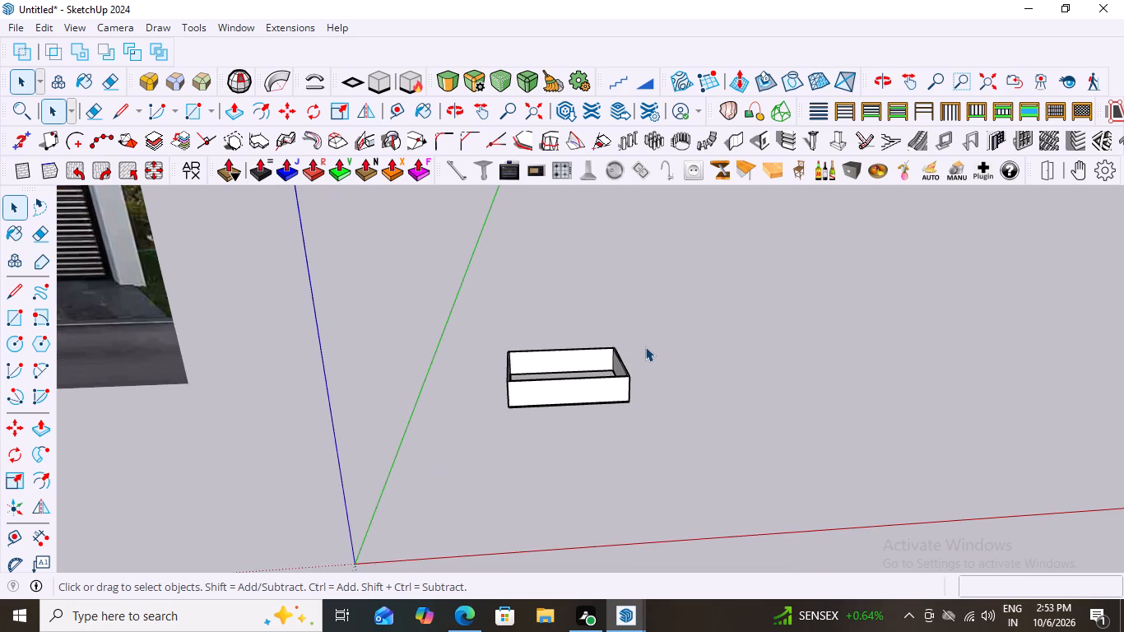
scroll(616, 413, up, 3)
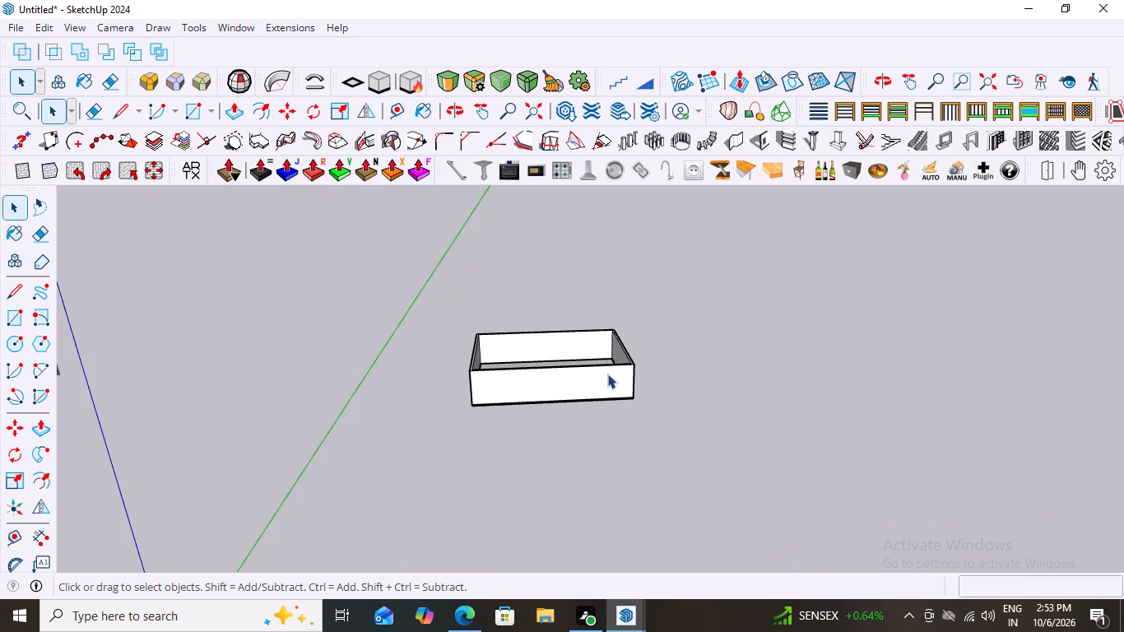
scroll(548, 337, up, 2)
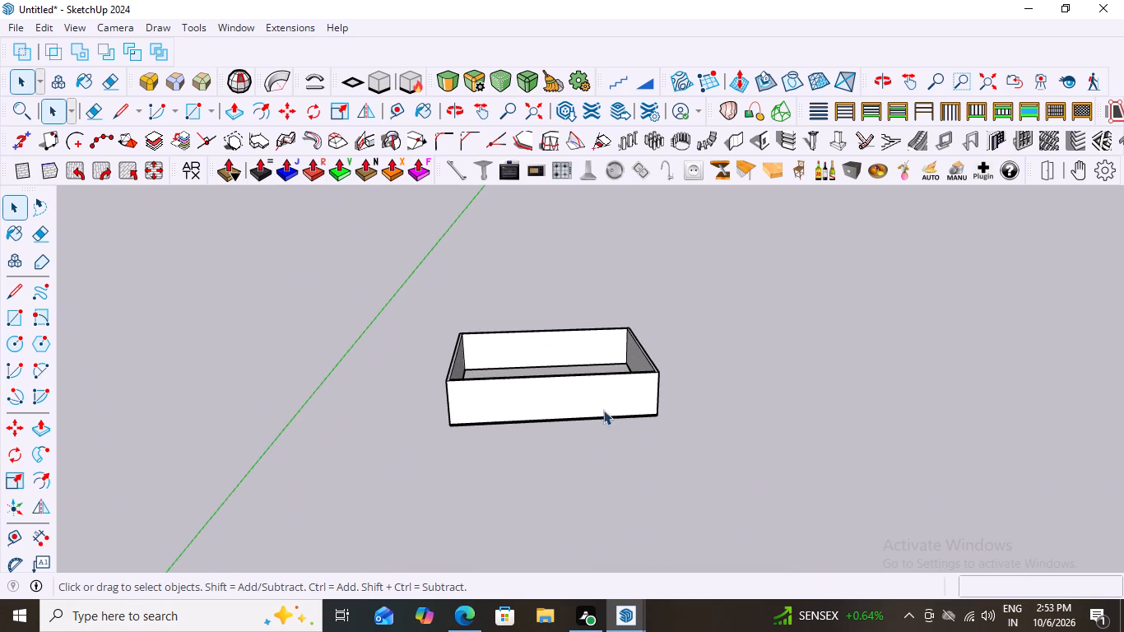
Draw a 50' by 40' rectangle over the wall tops, between opposite outer corners of the walls.
middle_drag(550, 350, 536, 445)
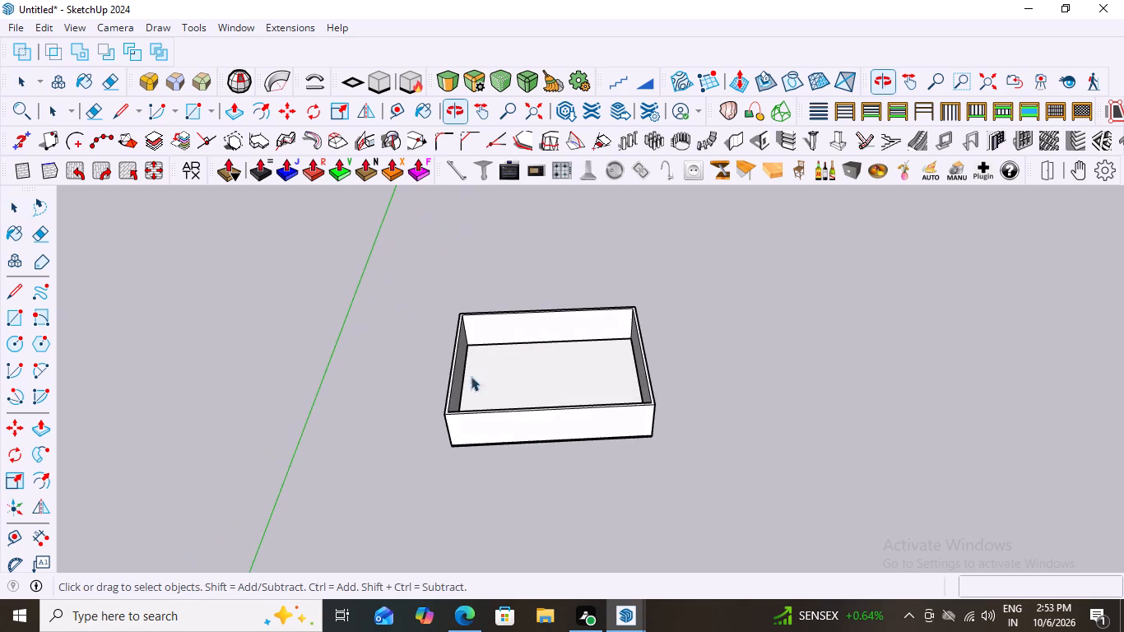
scroll(468, 343, up, 5)
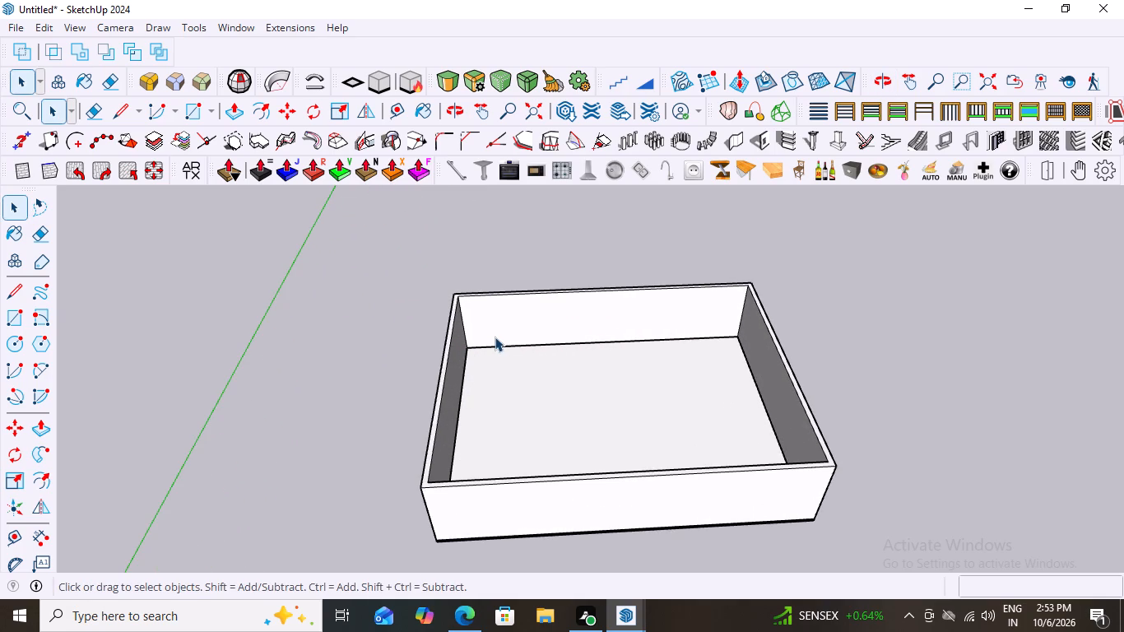
key(r)
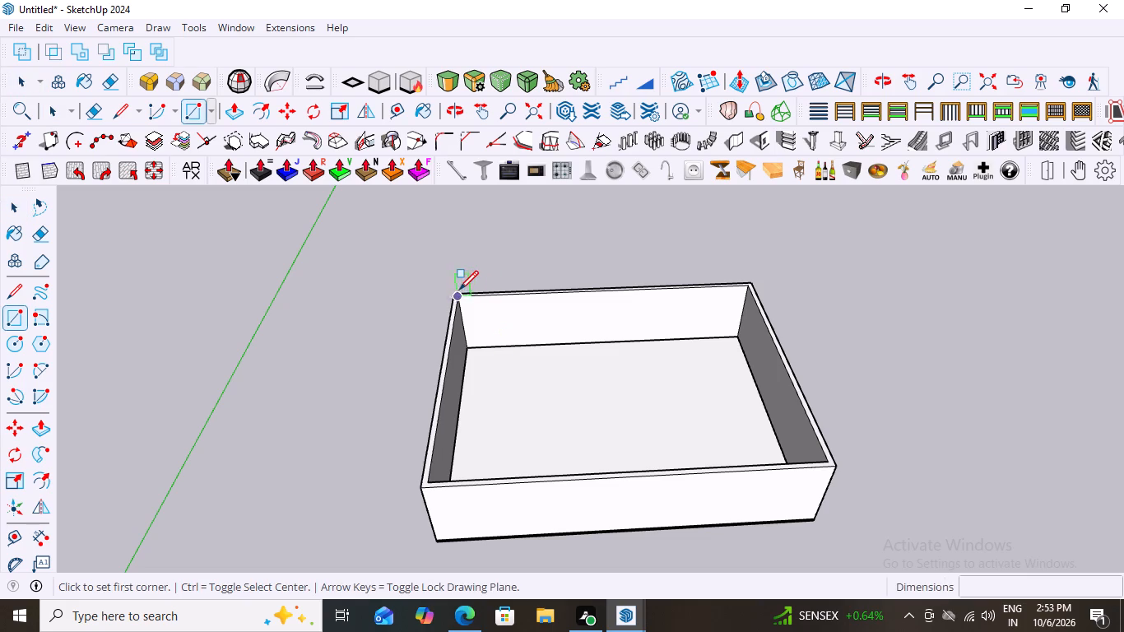
click(452, 295)
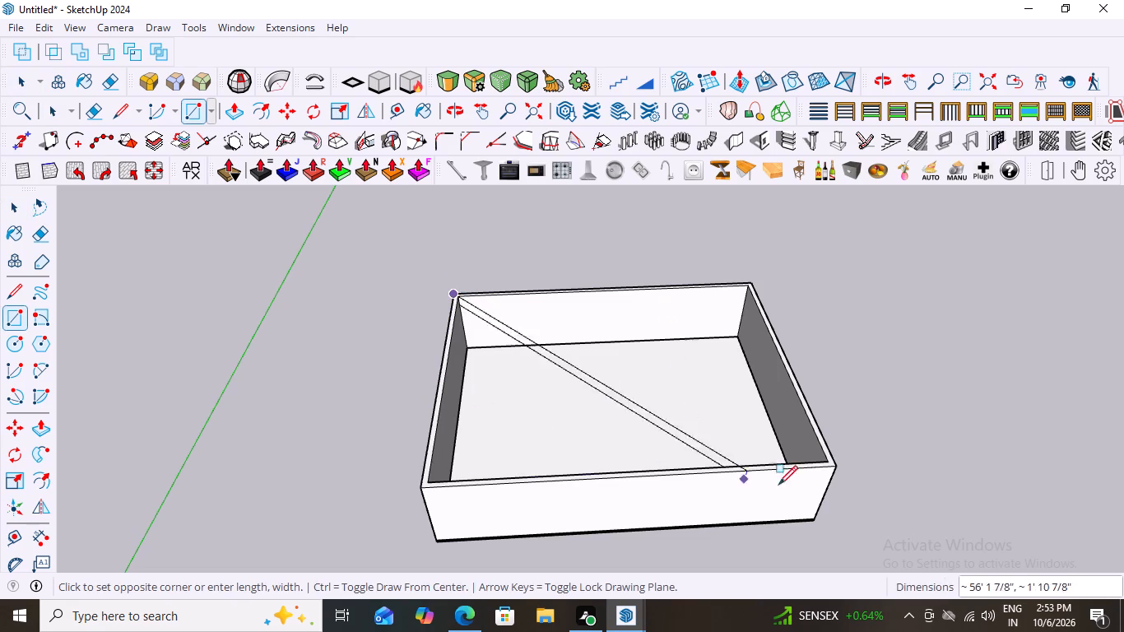
click(836, 464)
scroll(734, 434, down, 5)
key(space)
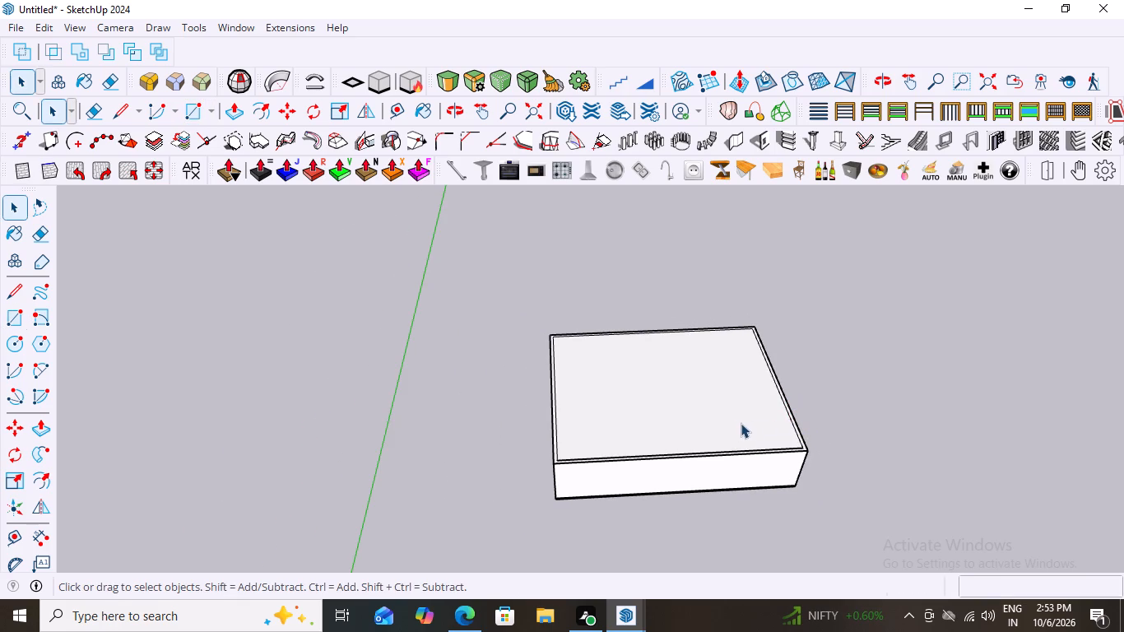
Make the new roof rectangle's face and edges into a separate group.
double_click(734, 423)
click(734, 423)
double_click(721, 423)
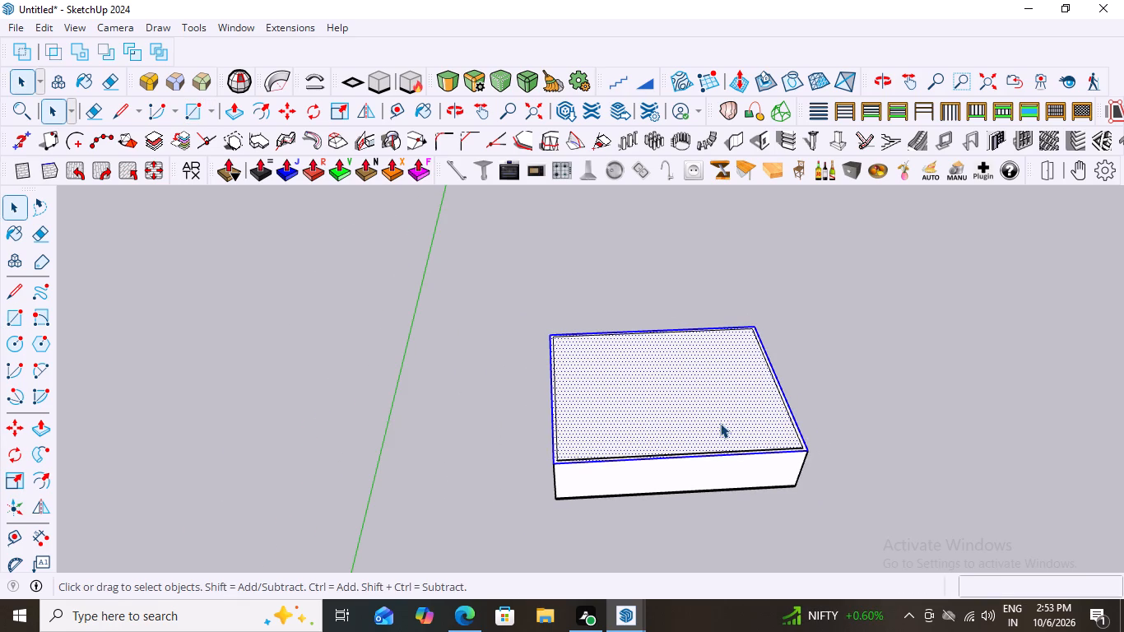
right_click(720, 423)
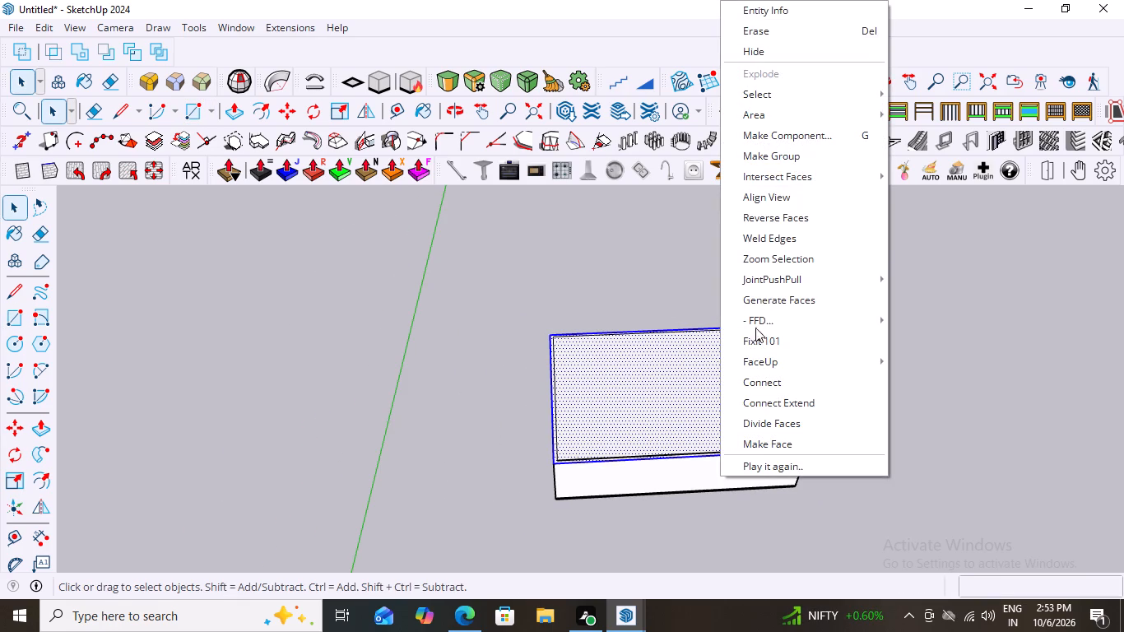
click(790, 155)
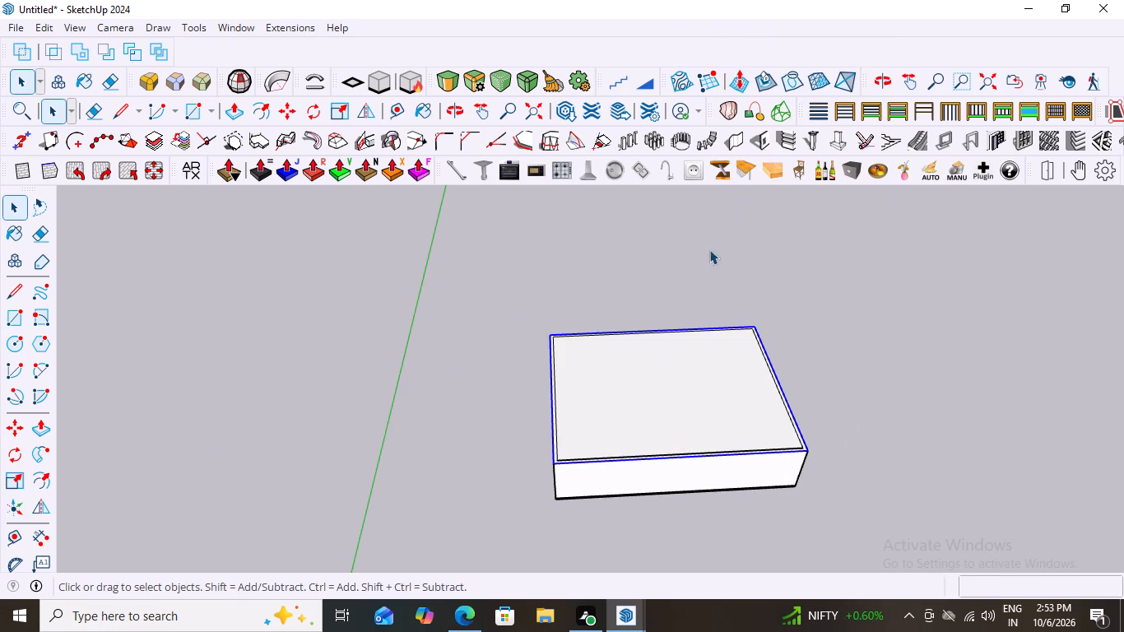
double_click(662, 388)
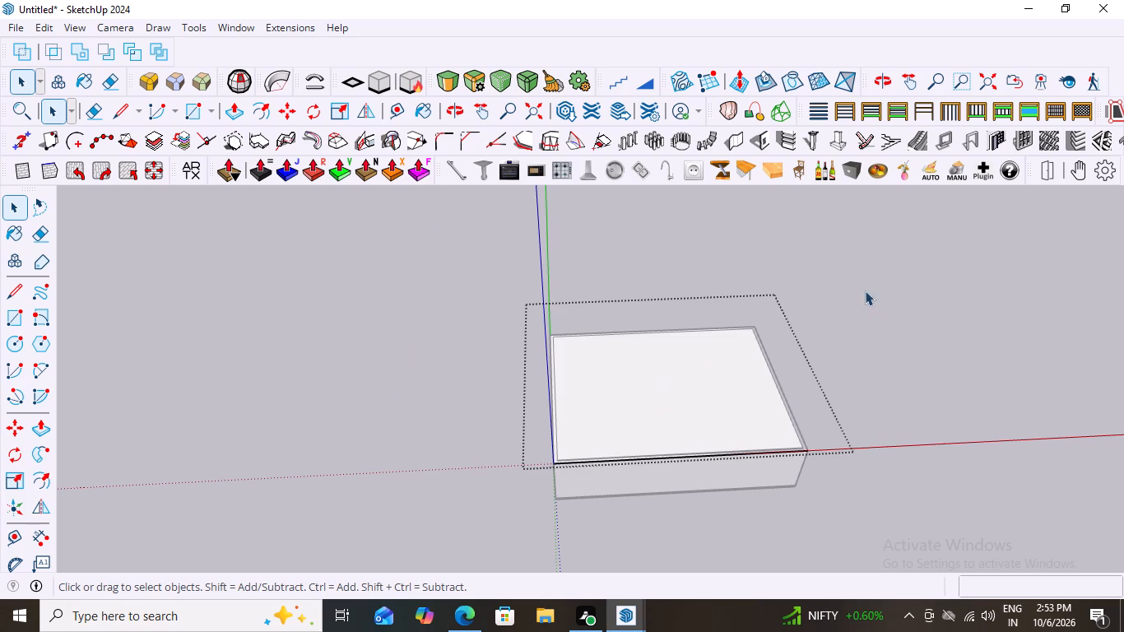
click(865, 290)
Thicken the roof face upward by 6" with Joint Push Pull to form the roof slab.
drag(289, 169, 296, 180)
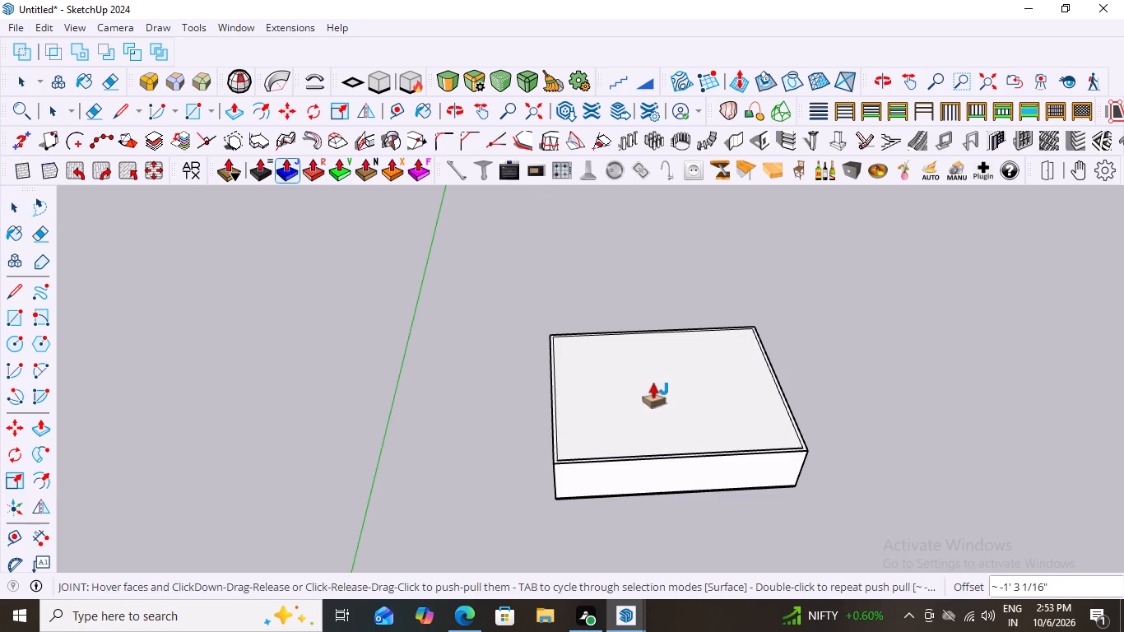
click(651, 378)
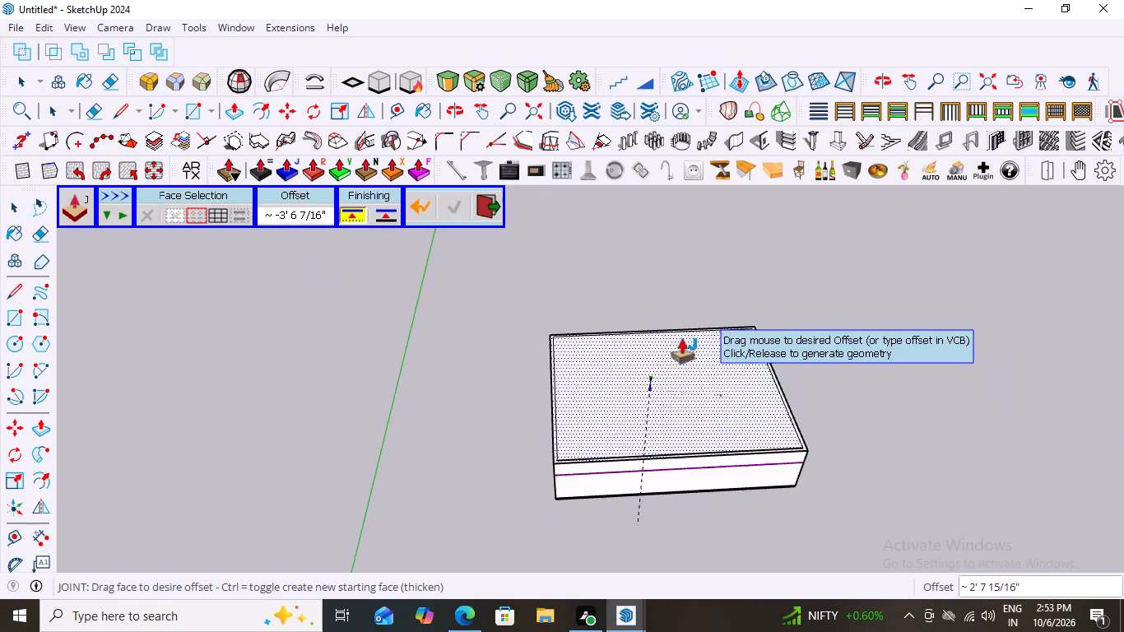
scroll(680, 384, up, 3)
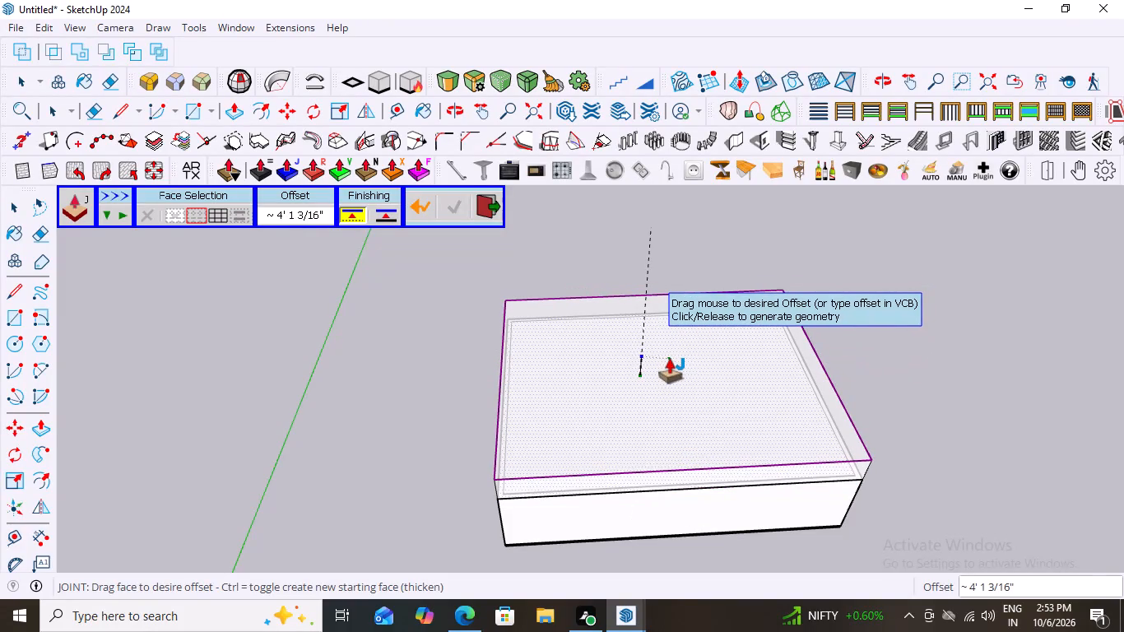
key(6)
key(shift+quotedbl)
key(Return)
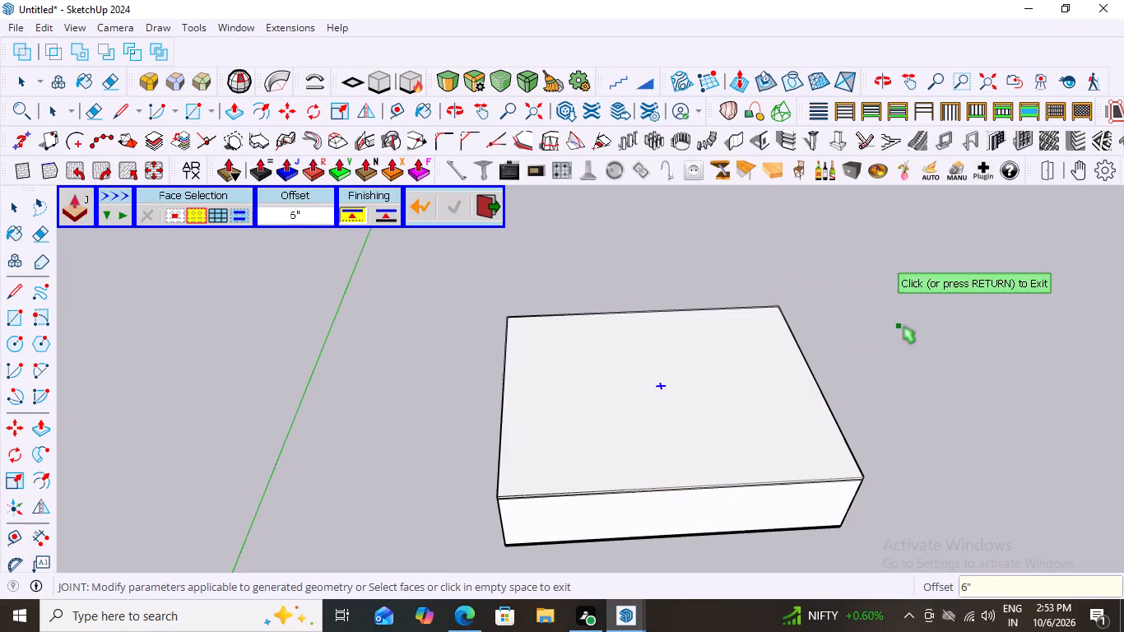
key(space)
click(902, 324)
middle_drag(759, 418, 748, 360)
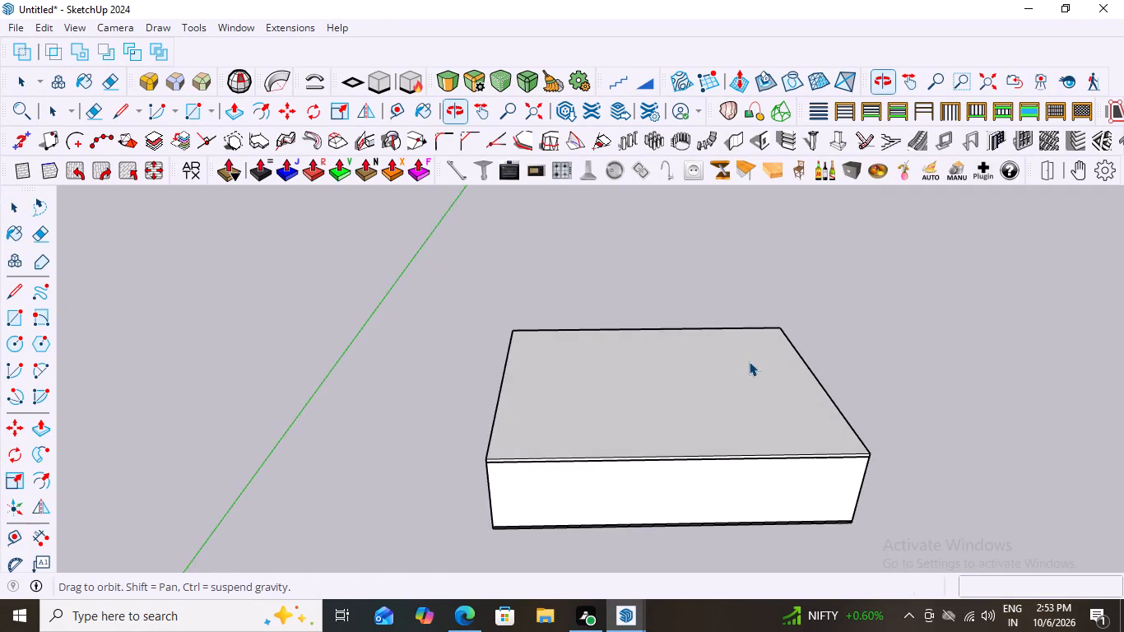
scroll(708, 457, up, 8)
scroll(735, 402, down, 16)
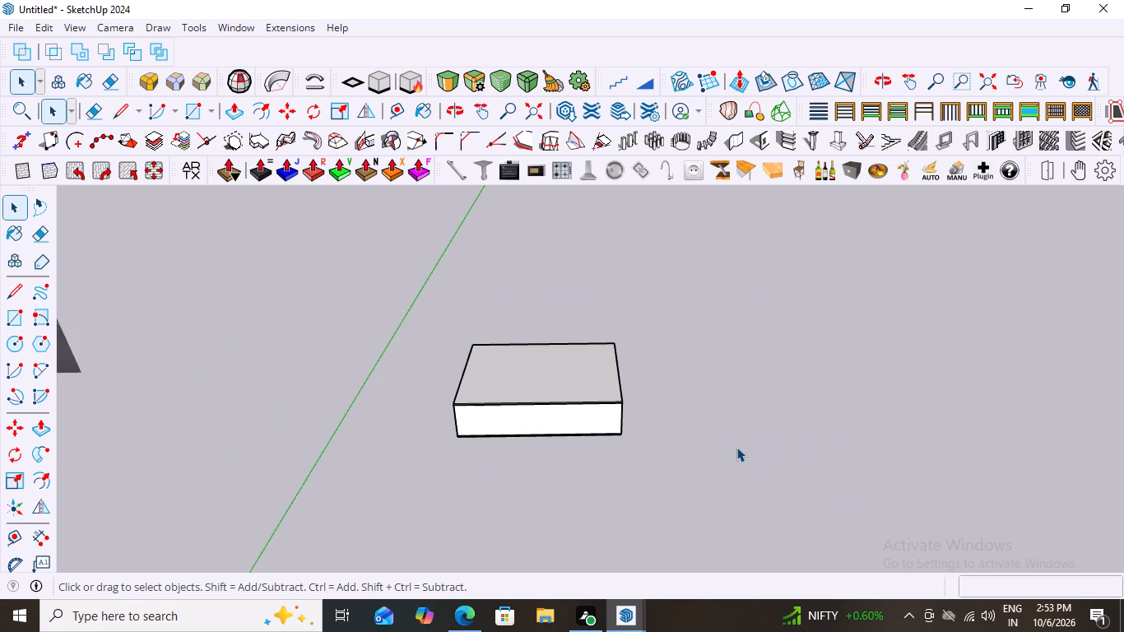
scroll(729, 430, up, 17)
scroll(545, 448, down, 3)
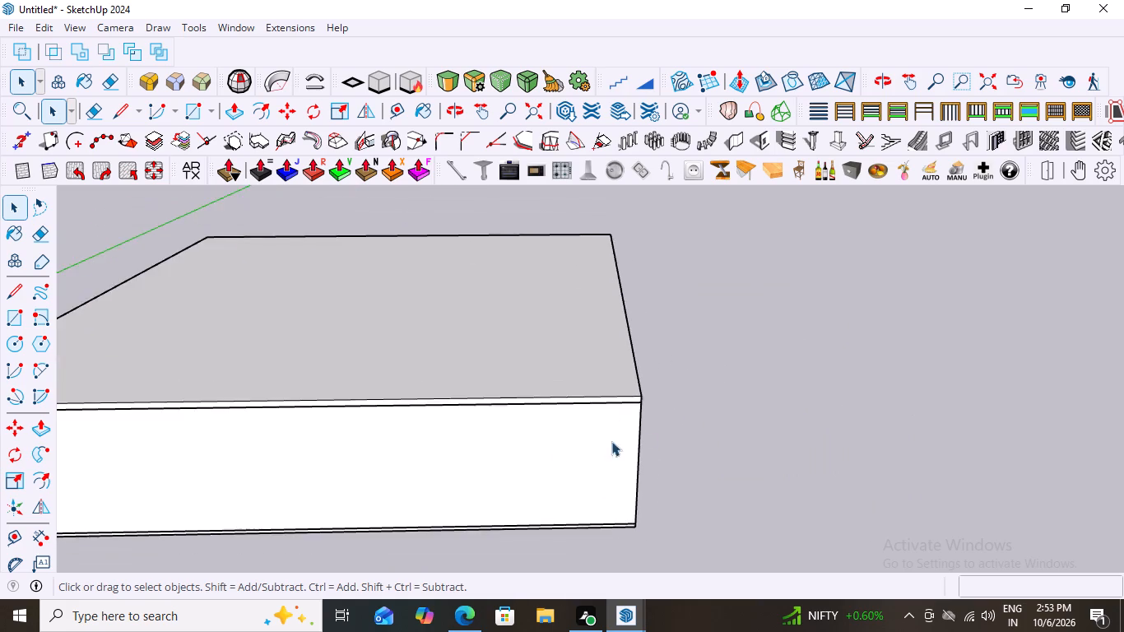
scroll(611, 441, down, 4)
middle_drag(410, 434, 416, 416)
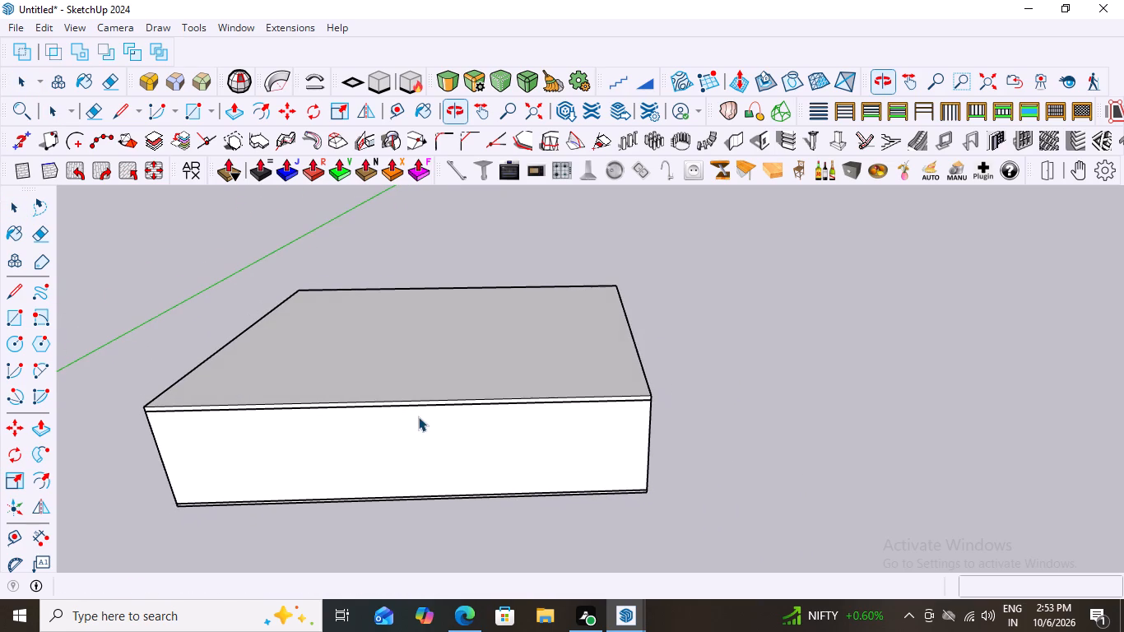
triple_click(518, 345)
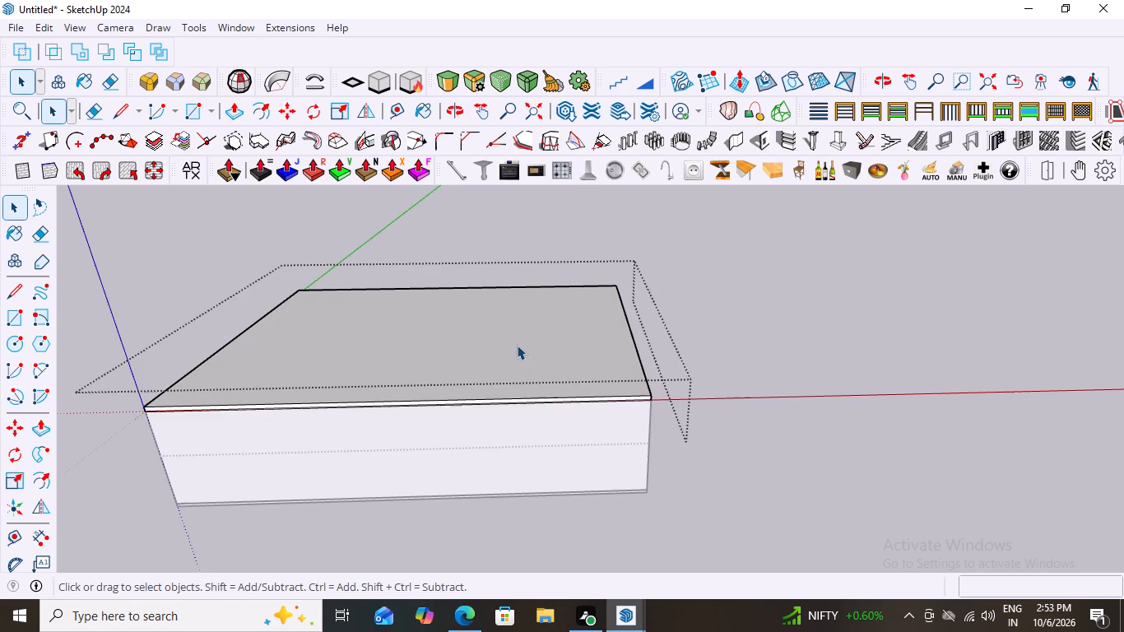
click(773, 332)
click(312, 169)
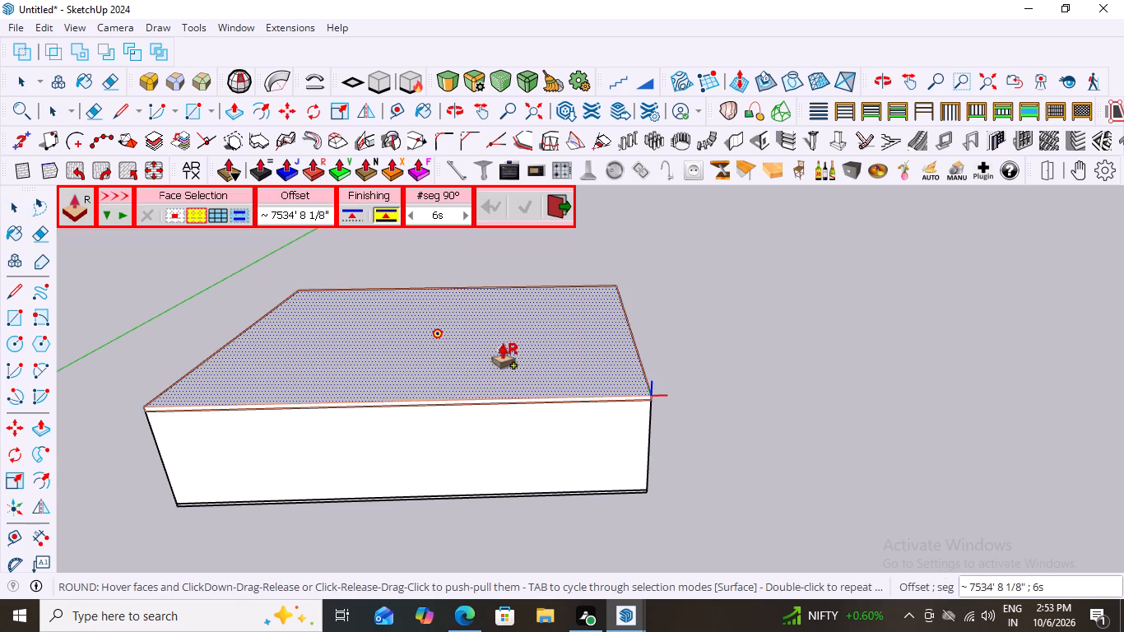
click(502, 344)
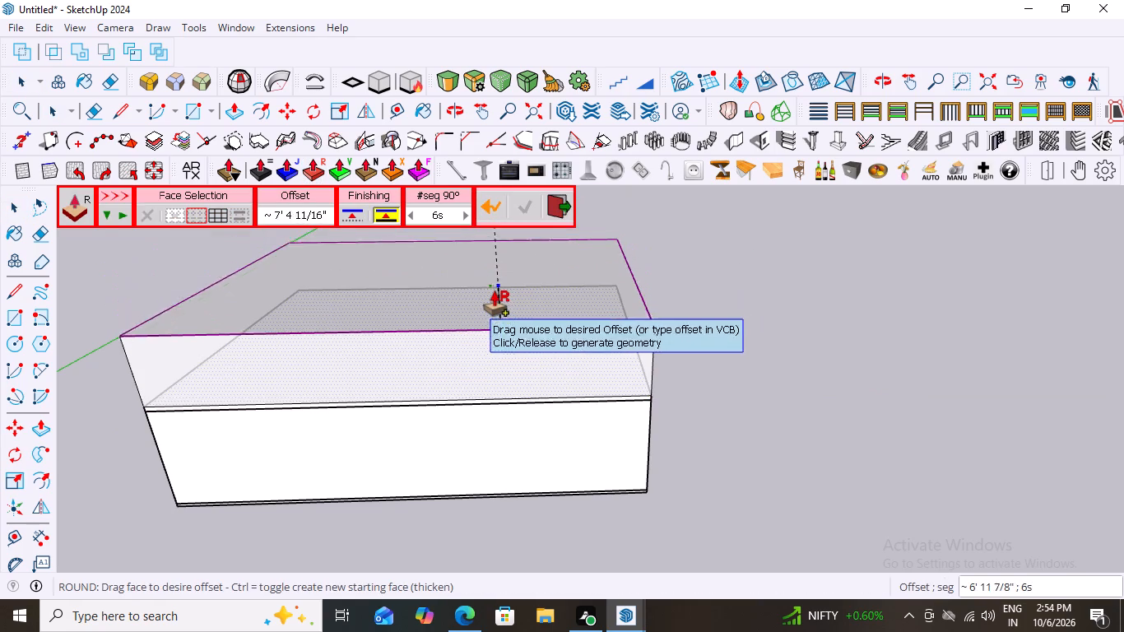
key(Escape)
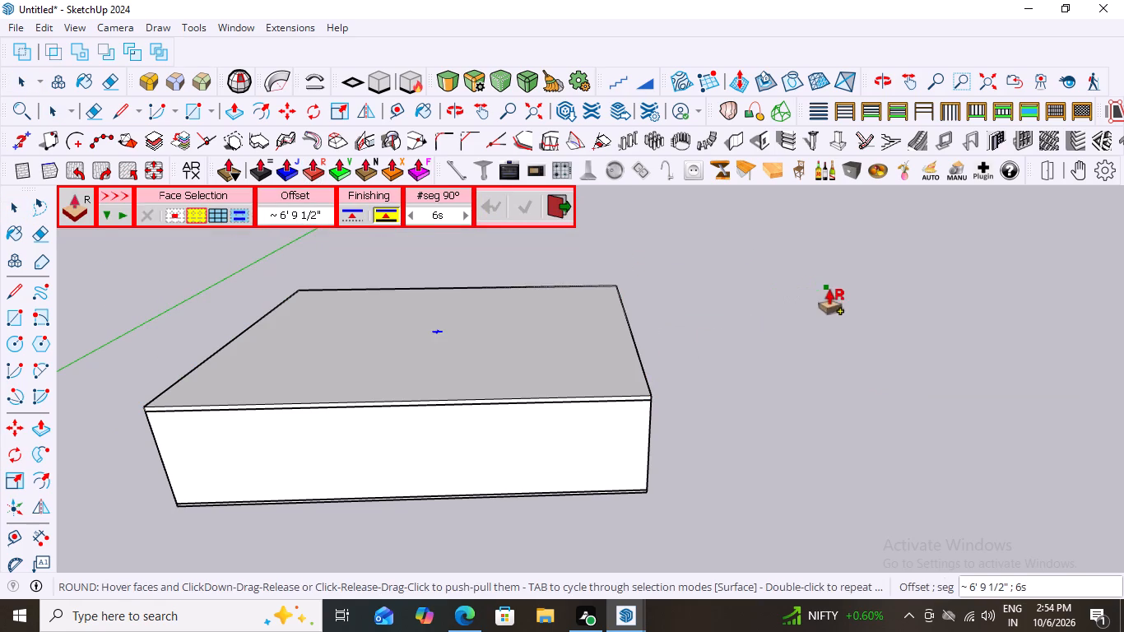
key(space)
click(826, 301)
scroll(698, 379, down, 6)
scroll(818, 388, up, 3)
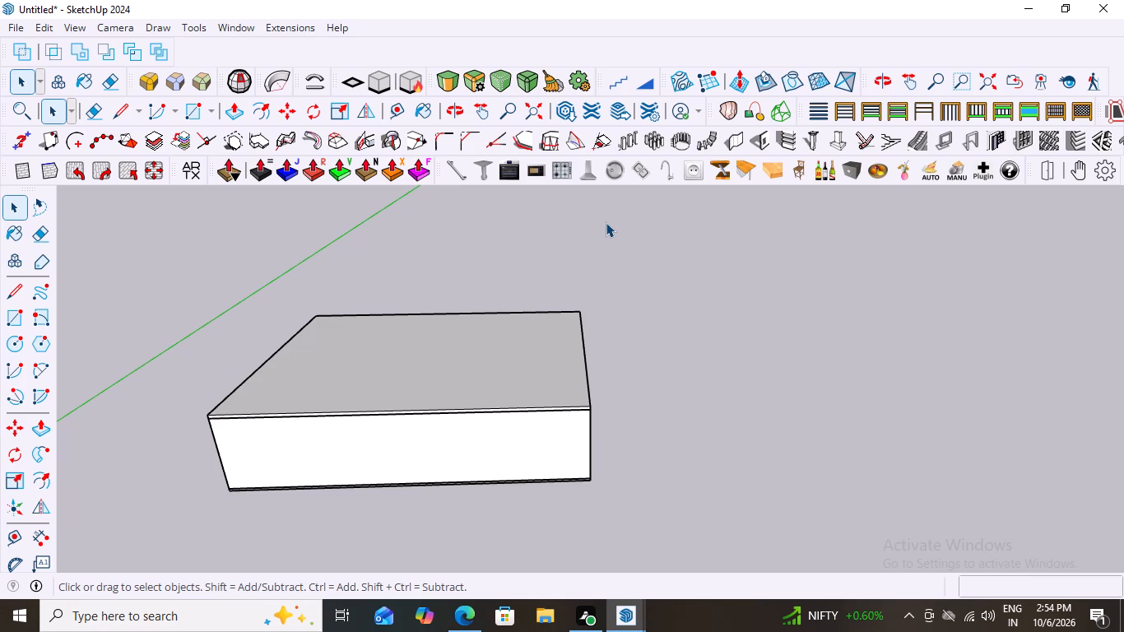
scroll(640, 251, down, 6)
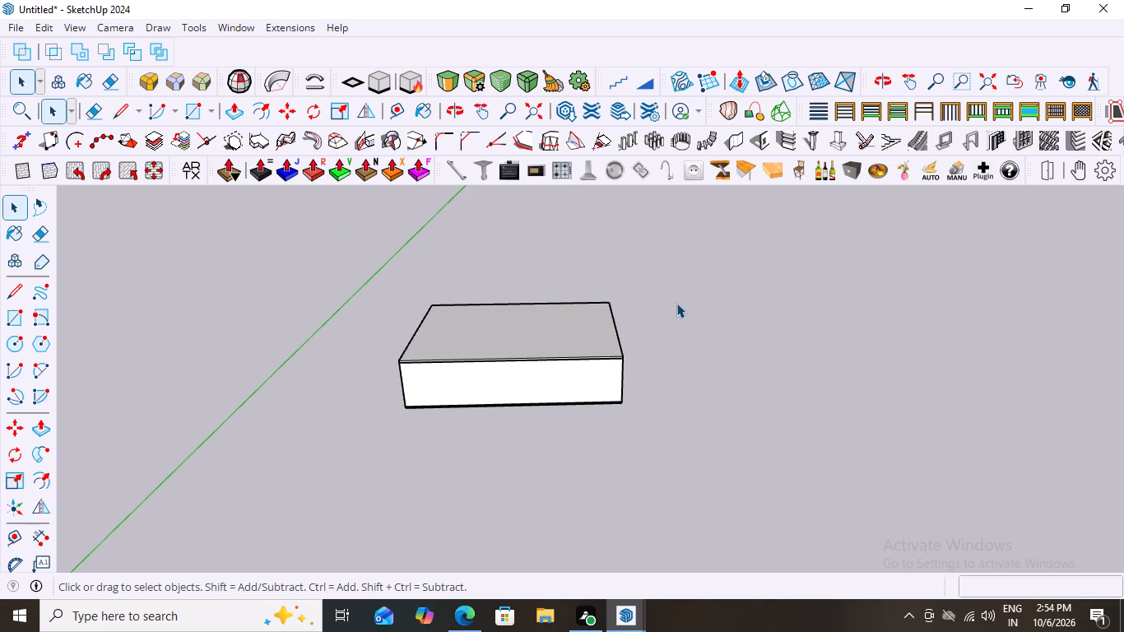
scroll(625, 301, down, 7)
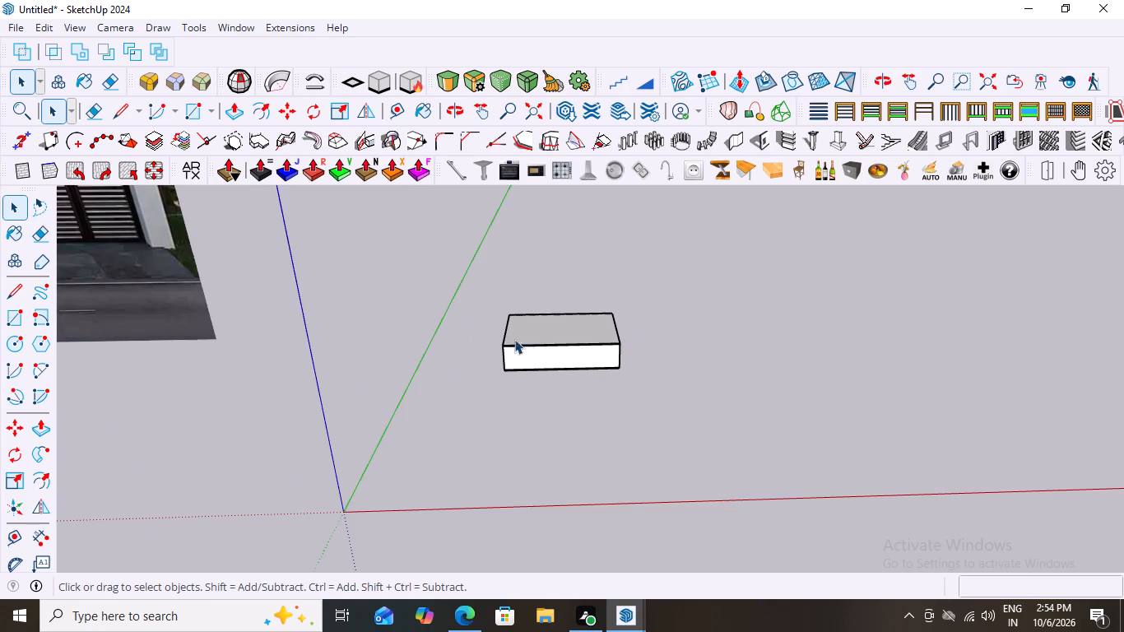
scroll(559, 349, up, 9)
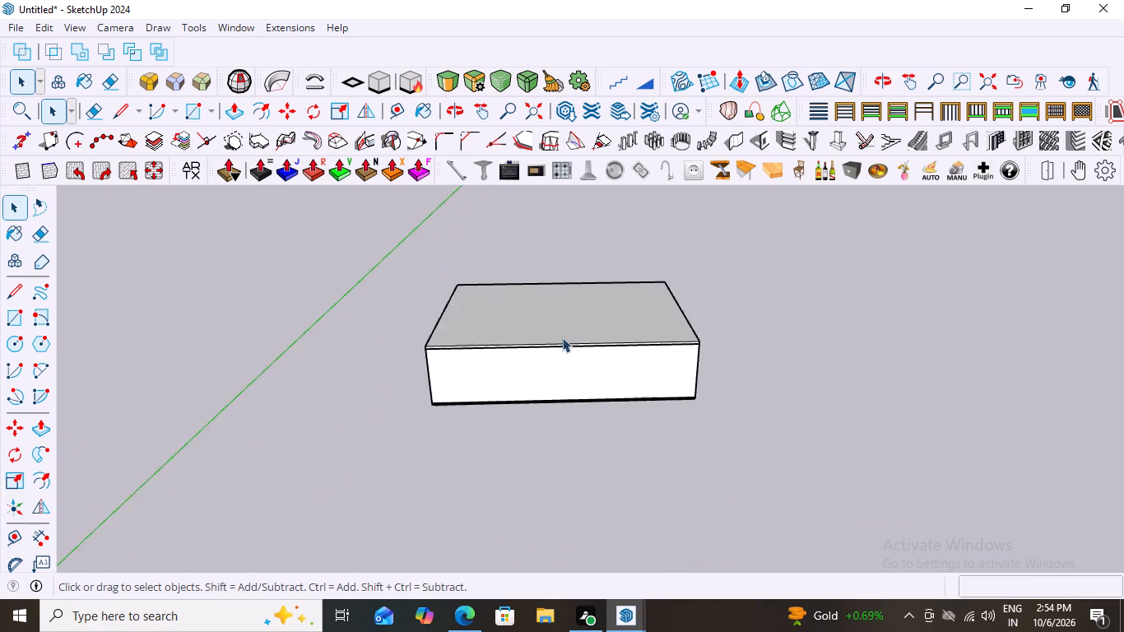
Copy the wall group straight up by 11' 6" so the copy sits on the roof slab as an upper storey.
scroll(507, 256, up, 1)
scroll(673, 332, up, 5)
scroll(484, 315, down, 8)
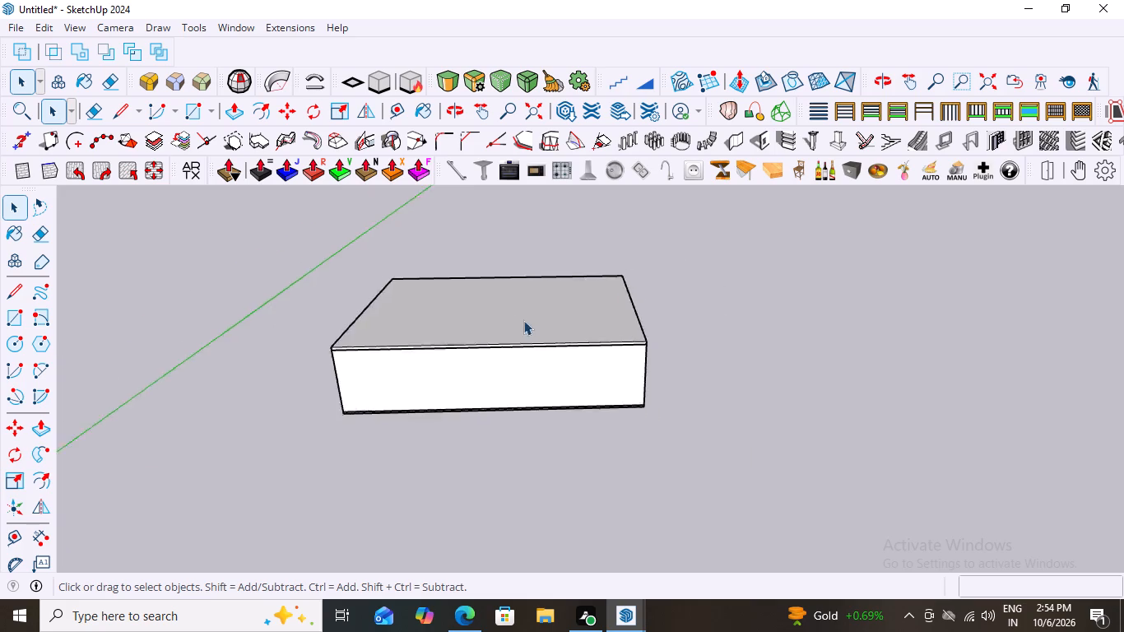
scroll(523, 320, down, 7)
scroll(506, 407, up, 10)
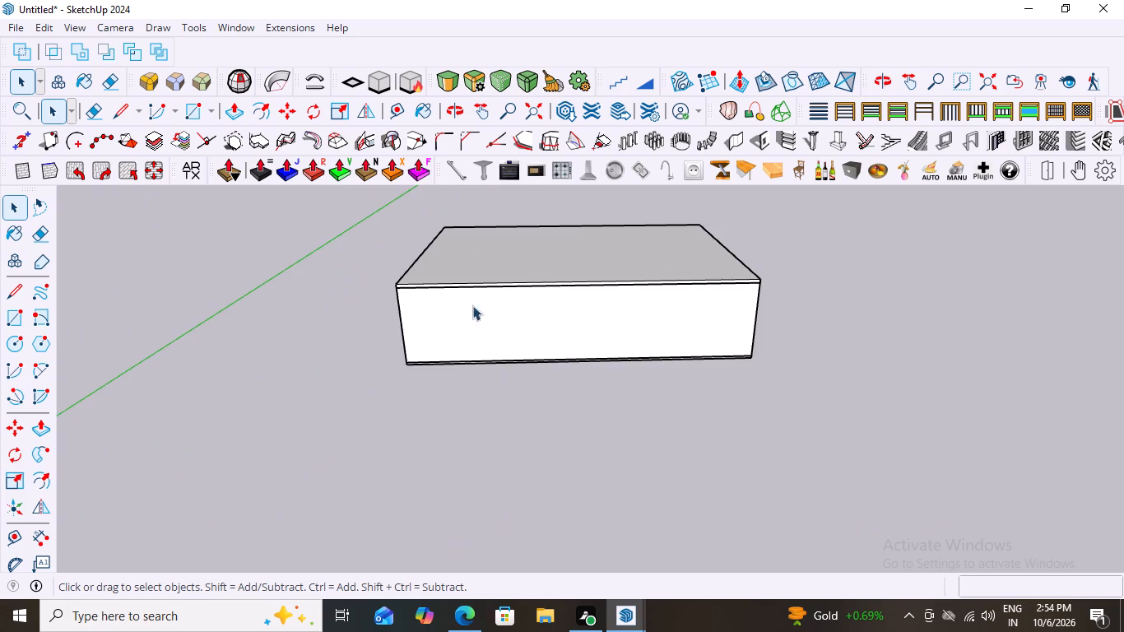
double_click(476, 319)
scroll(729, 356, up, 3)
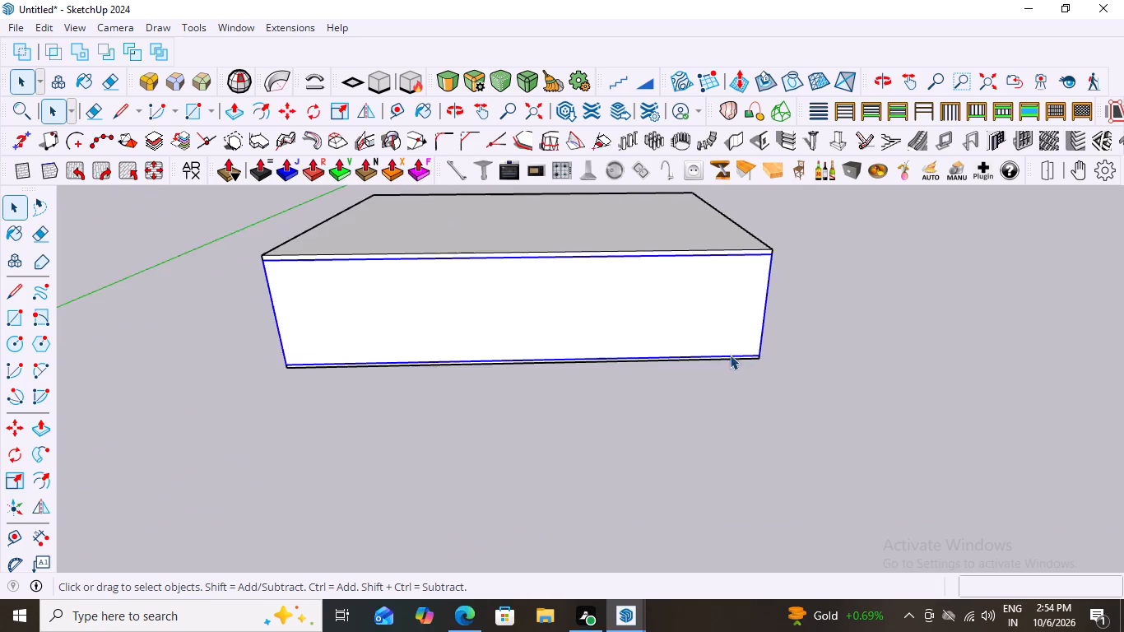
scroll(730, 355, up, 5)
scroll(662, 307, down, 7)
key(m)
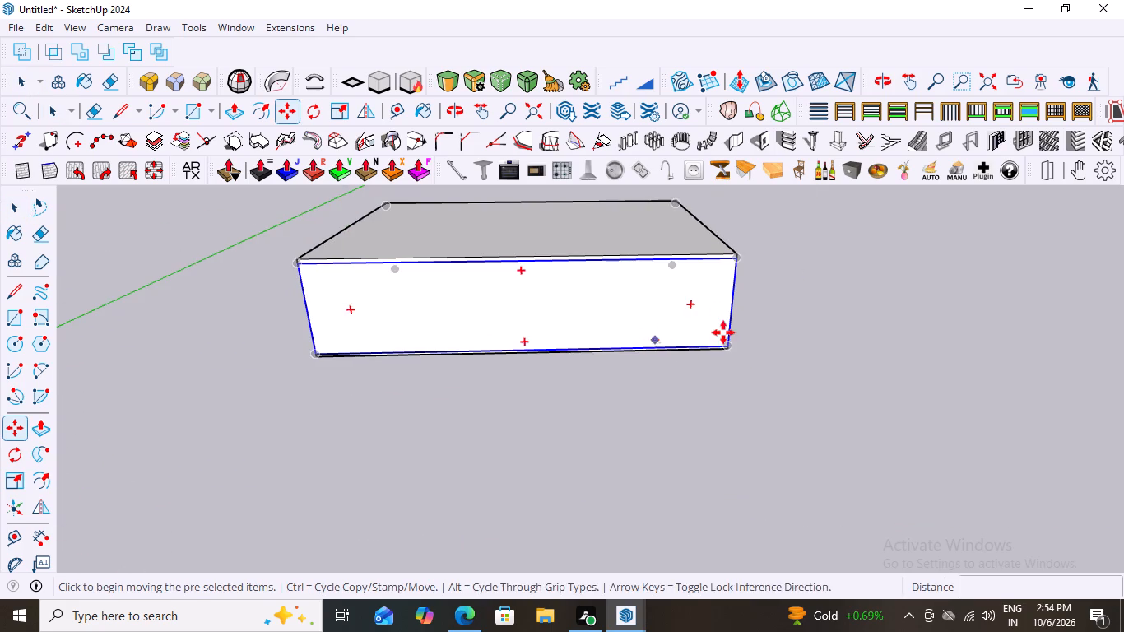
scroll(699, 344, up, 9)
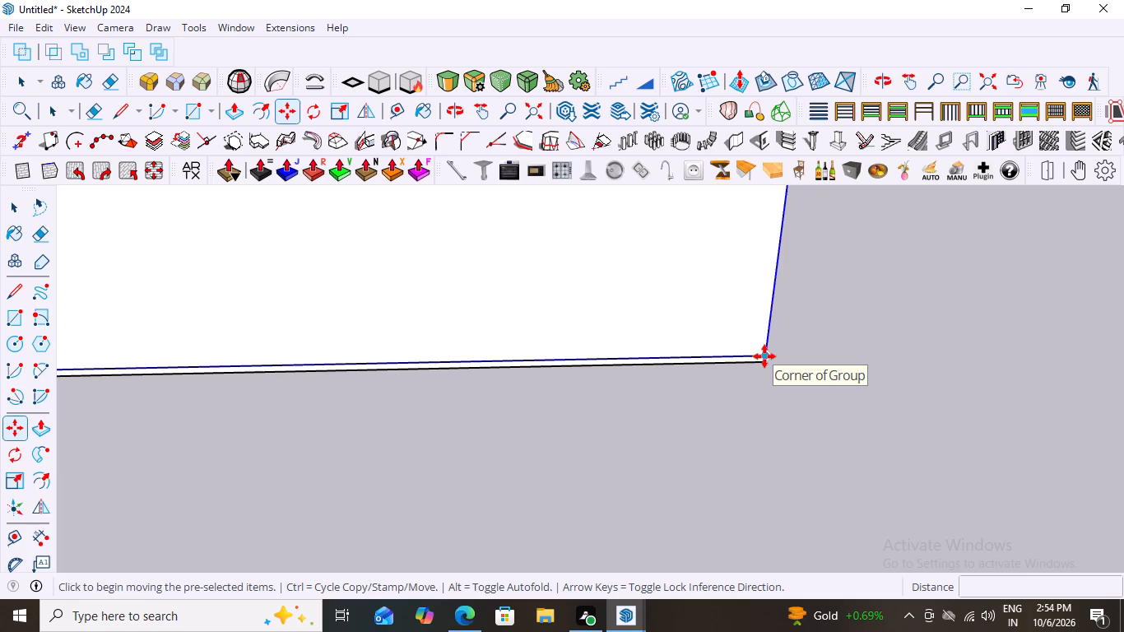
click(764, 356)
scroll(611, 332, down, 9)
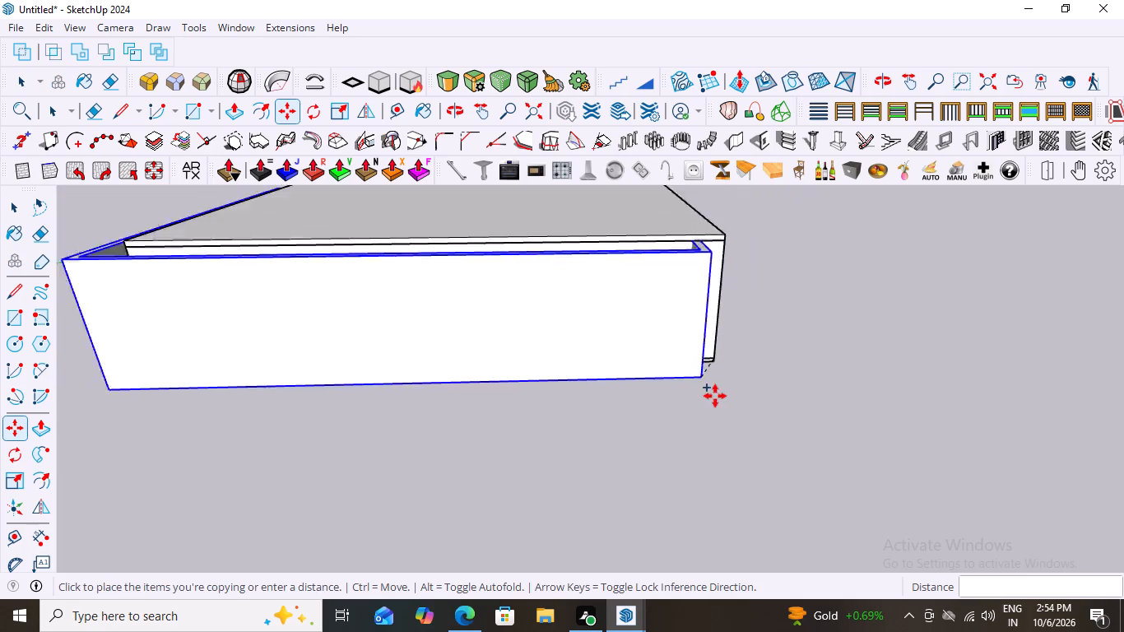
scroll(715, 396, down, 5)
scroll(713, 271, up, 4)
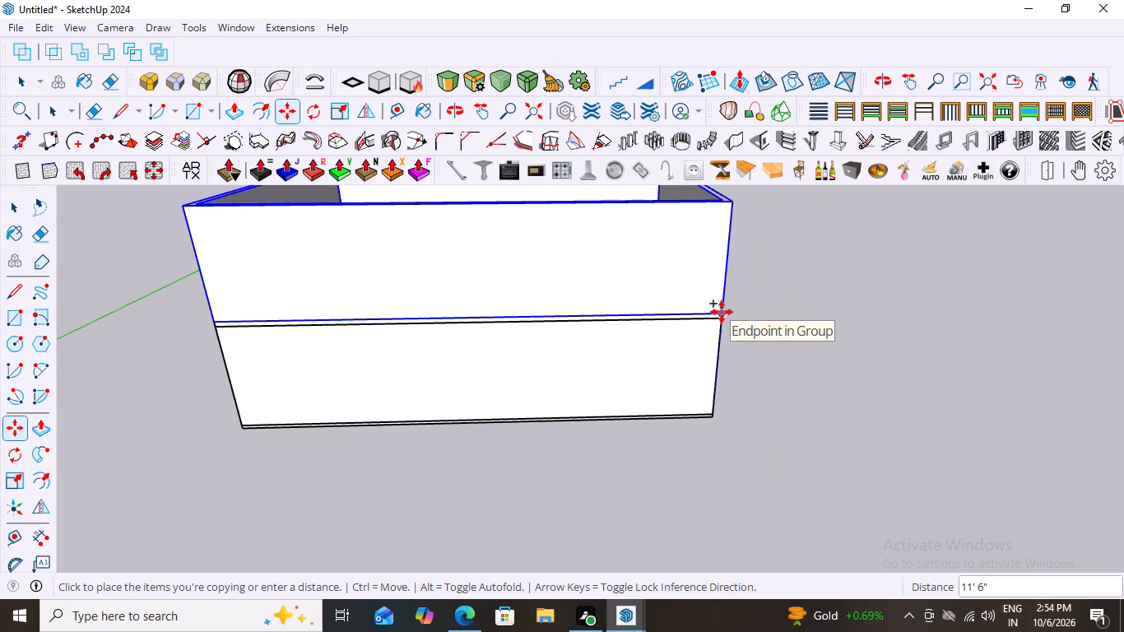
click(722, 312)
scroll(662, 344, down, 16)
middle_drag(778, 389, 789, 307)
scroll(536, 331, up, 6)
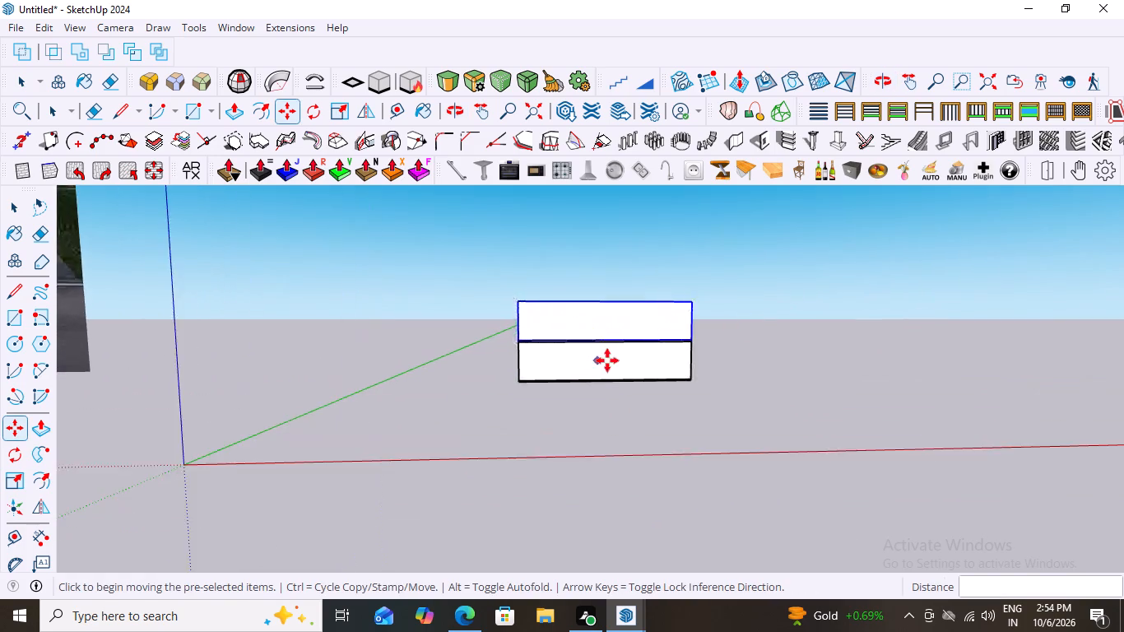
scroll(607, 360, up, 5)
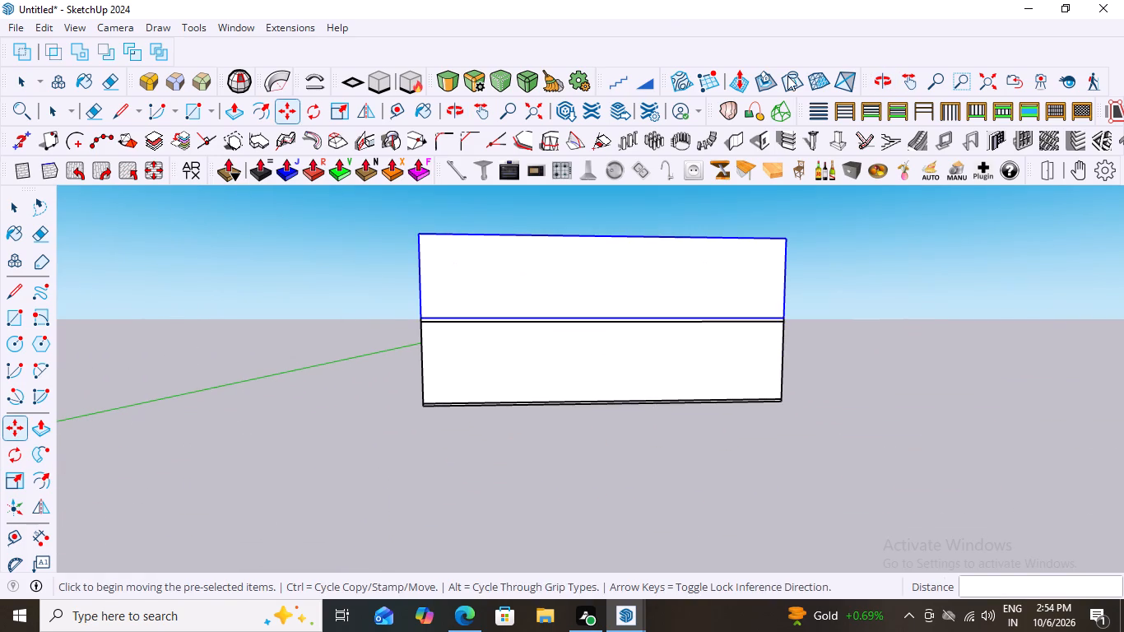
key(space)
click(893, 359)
Examine the stacked two-storey model against the facade reference image, including the image's balcony, gate and overall proportions.
scroll(425, 356, down, 13)
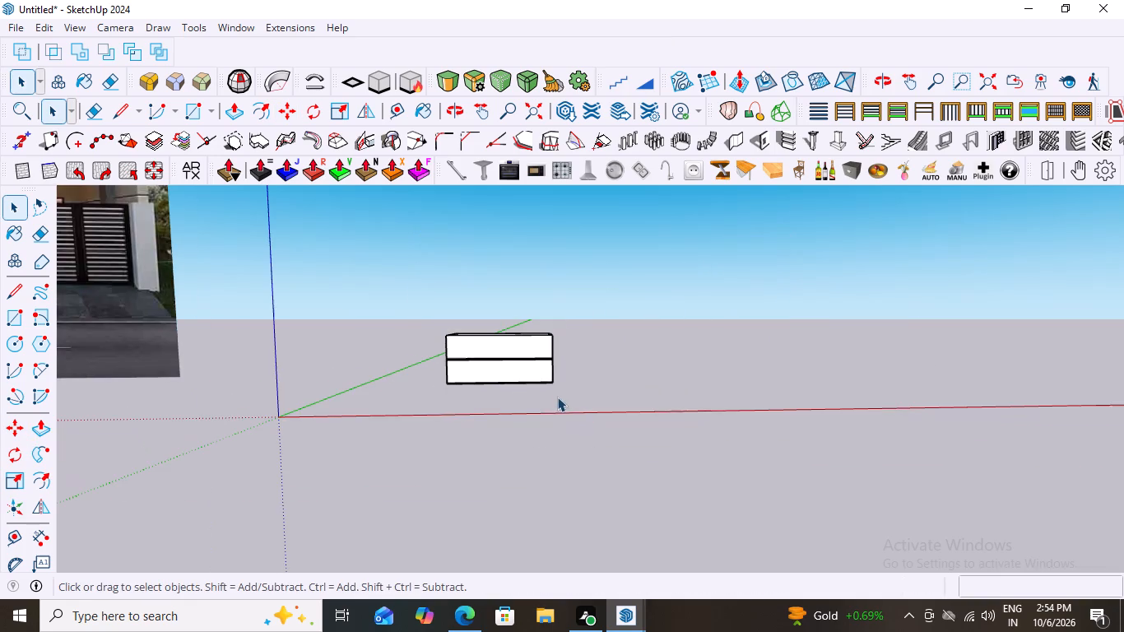
middle_drag(508, 368, 497, 414)
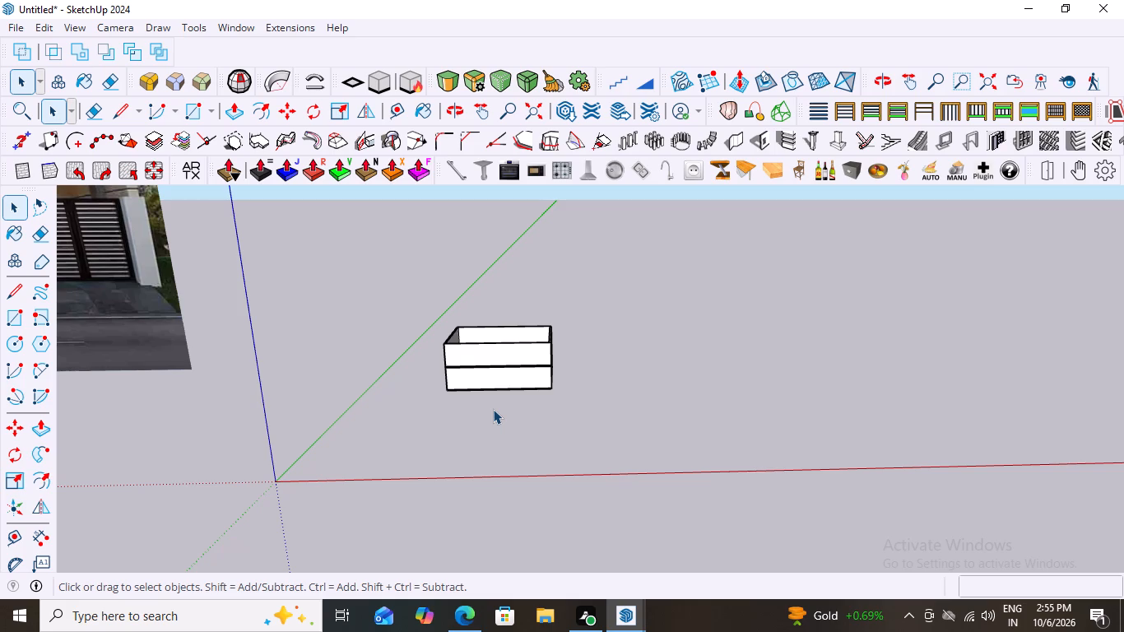
scroll(546, 365, down, 5)
scroll(2, 273, down, 8)
scroll(180, 244, up, 3)
scroll(203, 235, down, 7)
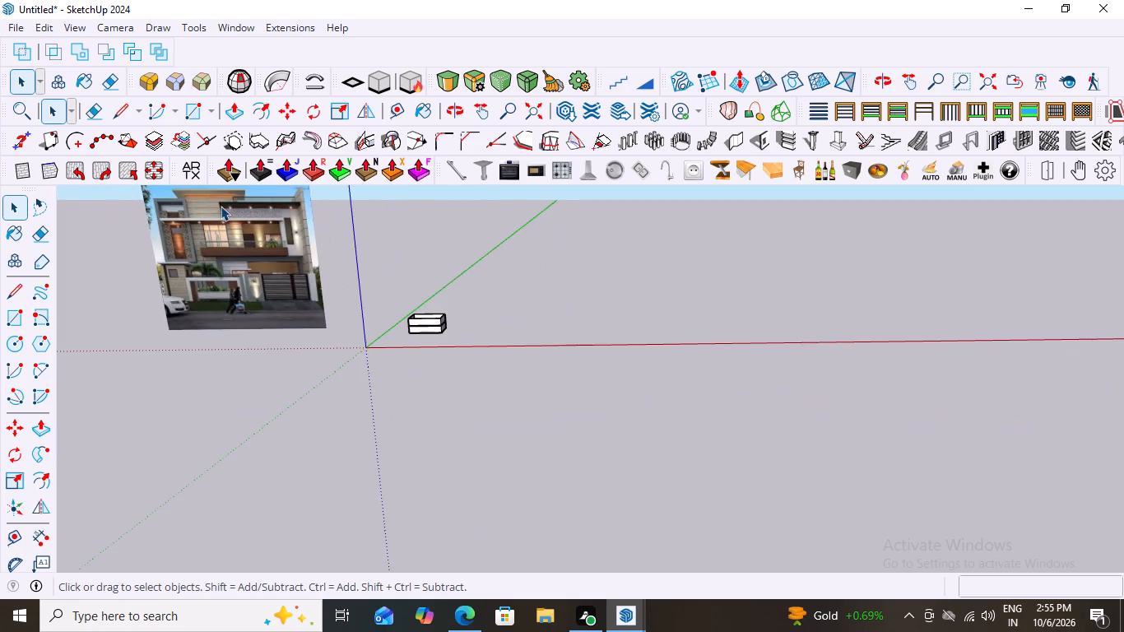
scroll(216, 202, up, 3)
scroll(225, 290, down, 10)
scroll(202, 278, up, 9)
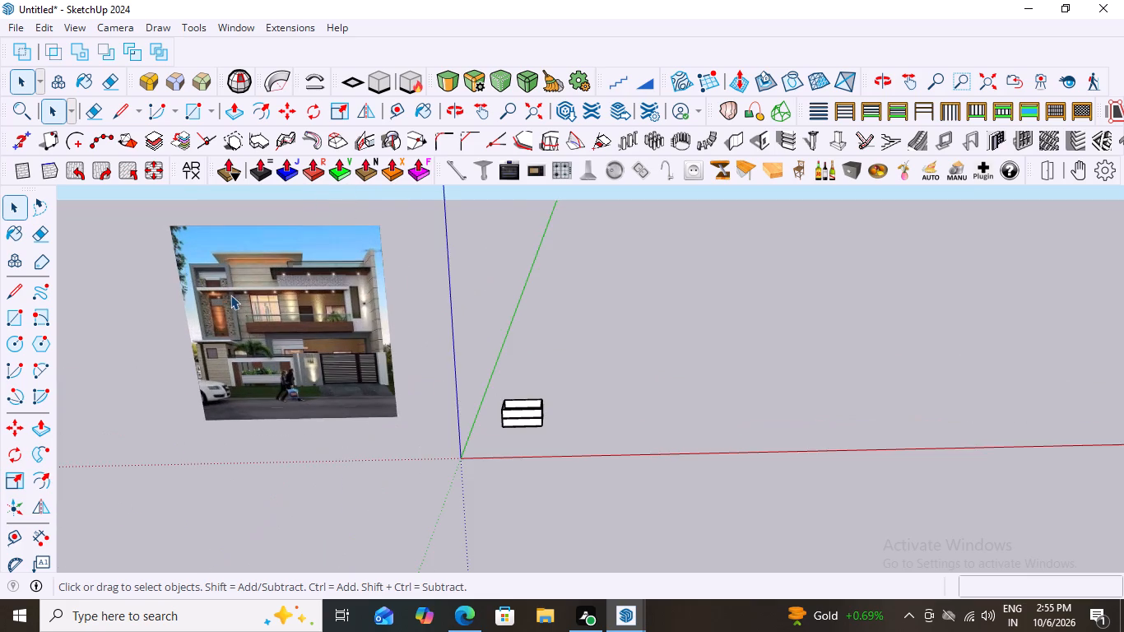
scroll(230, 299, up, 6)
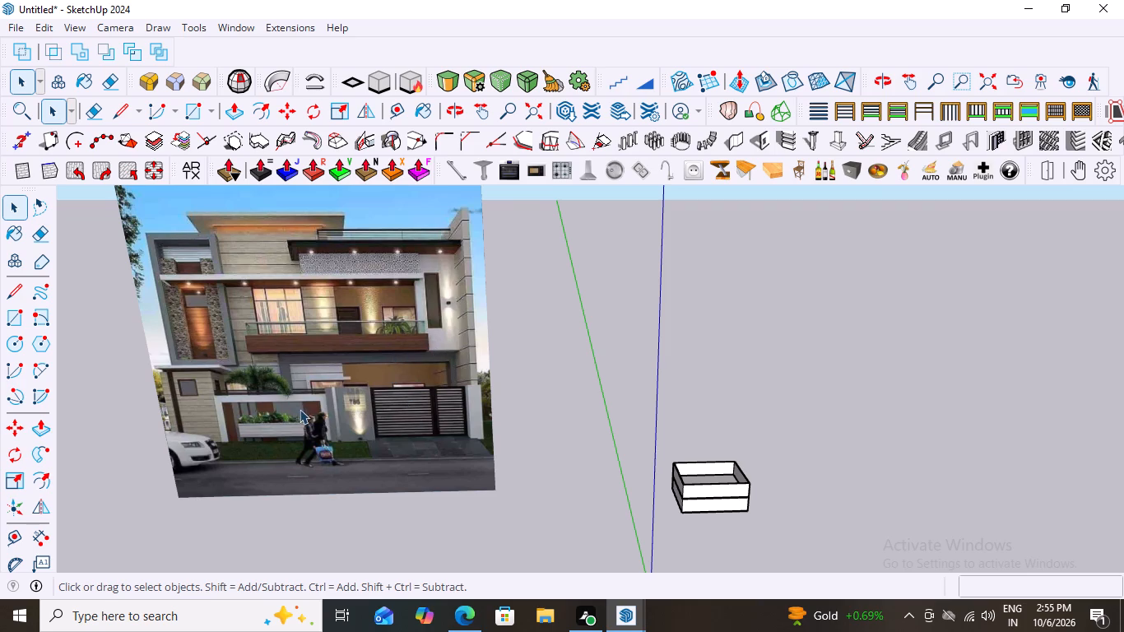
scroll(367, 392, up, 3)
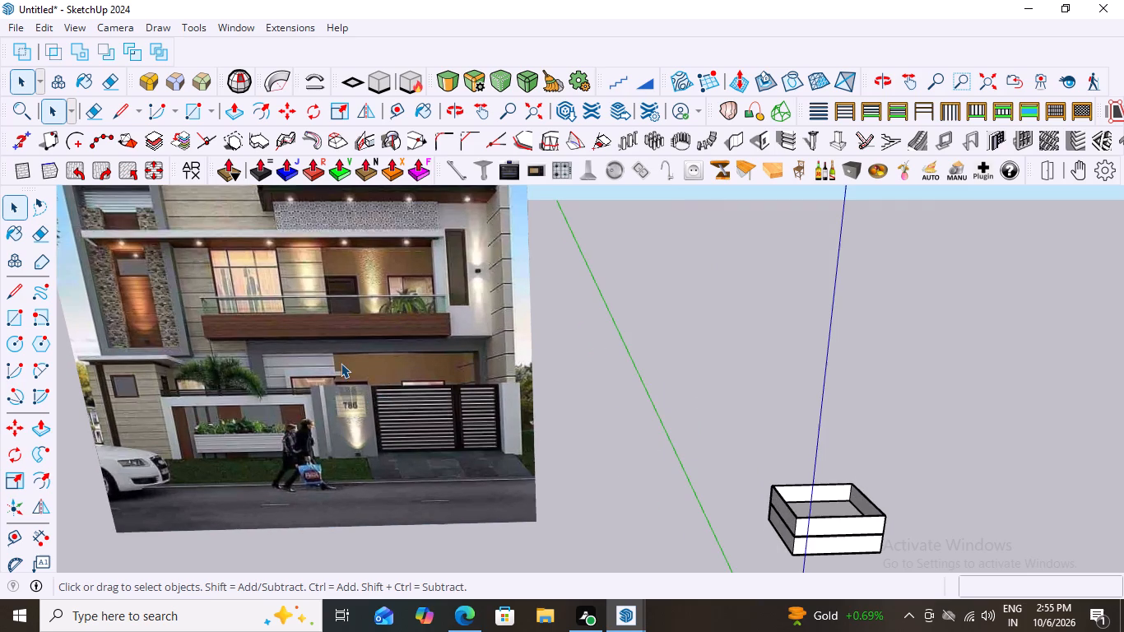
scroll(385, 379, down, 3)
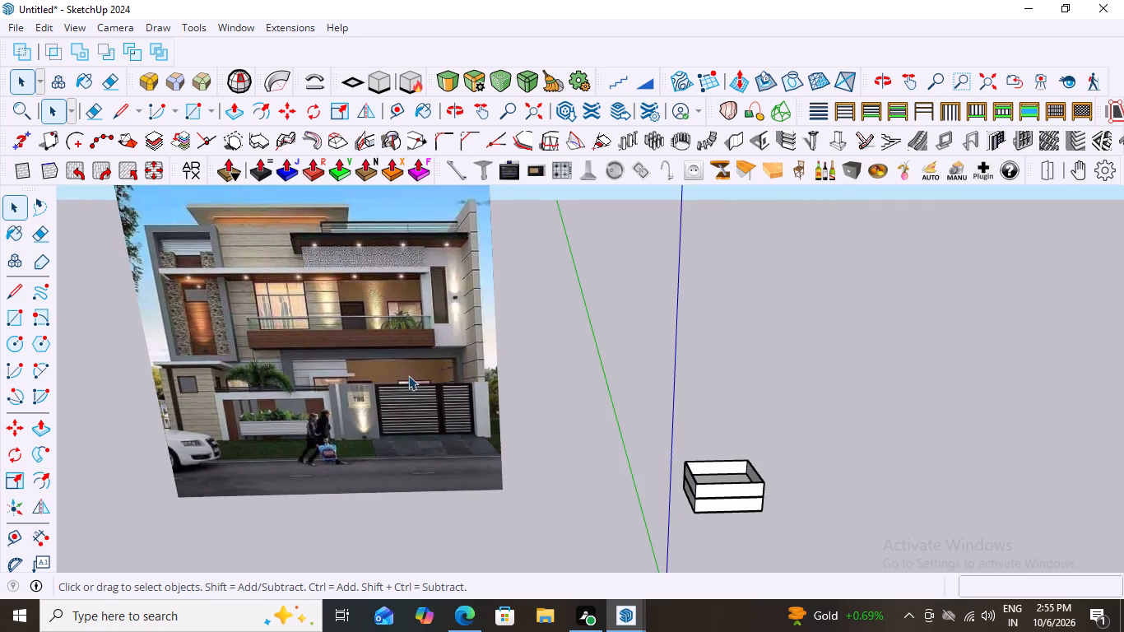
scroll(422, 375, up, 4)
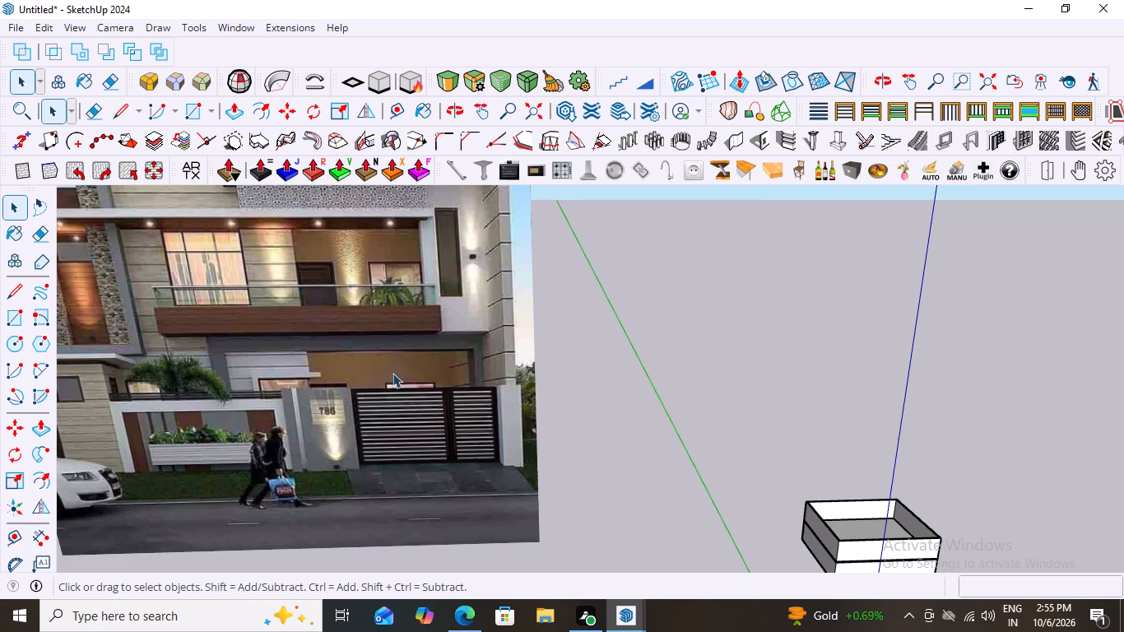
scroll(282, 365, down, 6)
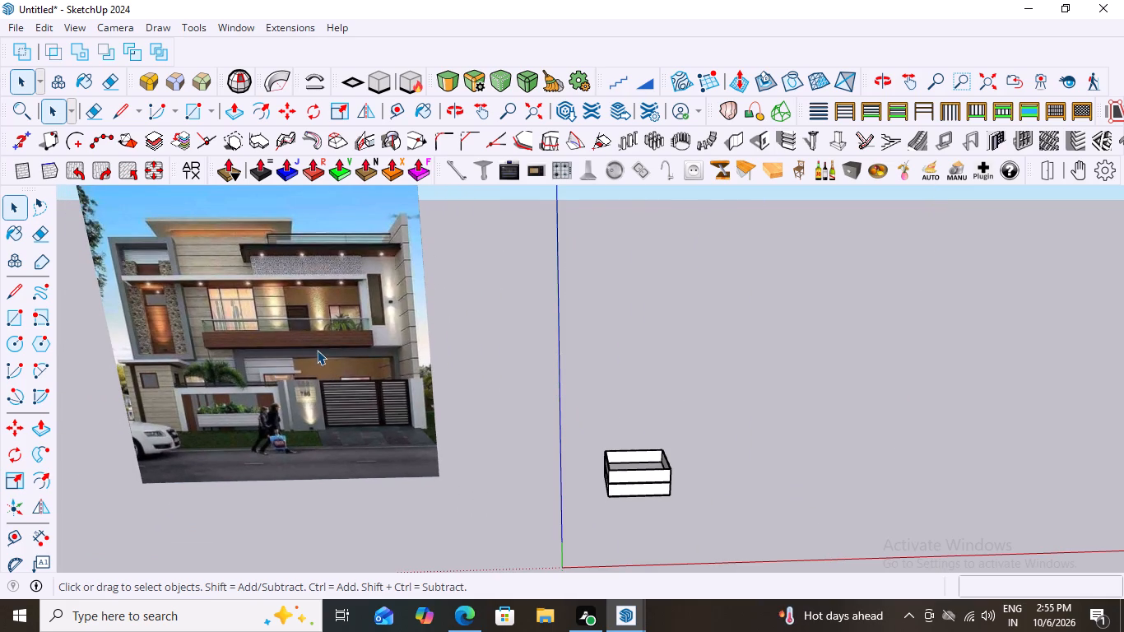
scroll(256, 358, down, 7)
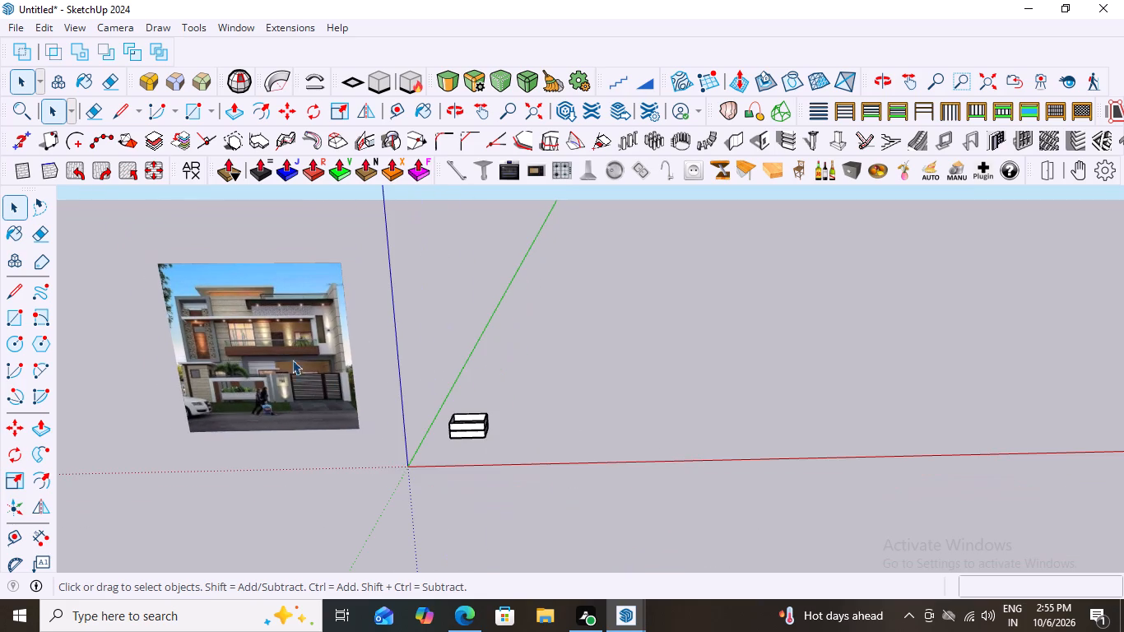
scroll(301, 357, up, 18)
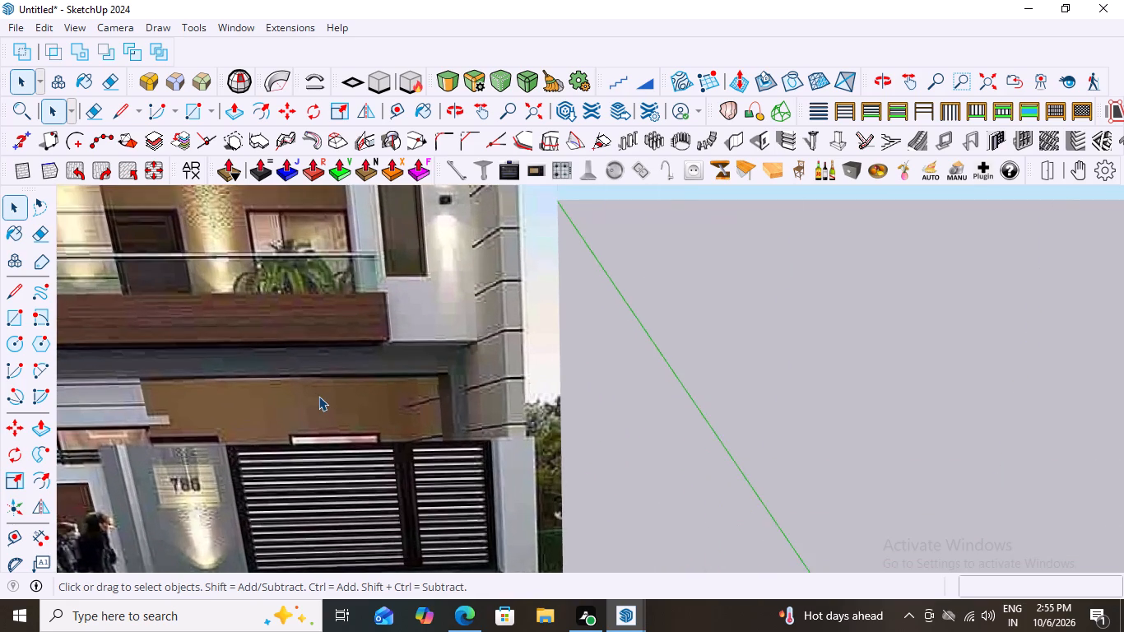
scroll(318, 396, up, 2)
scroll(332, 375, down, 14)
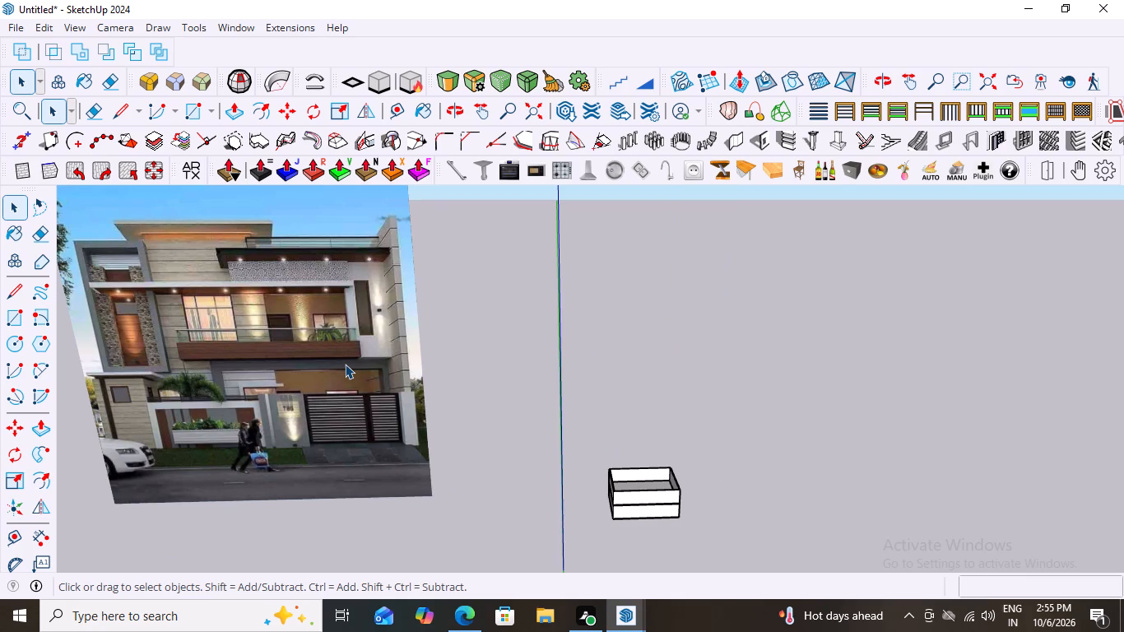
scroll(667, 535, up, 7)
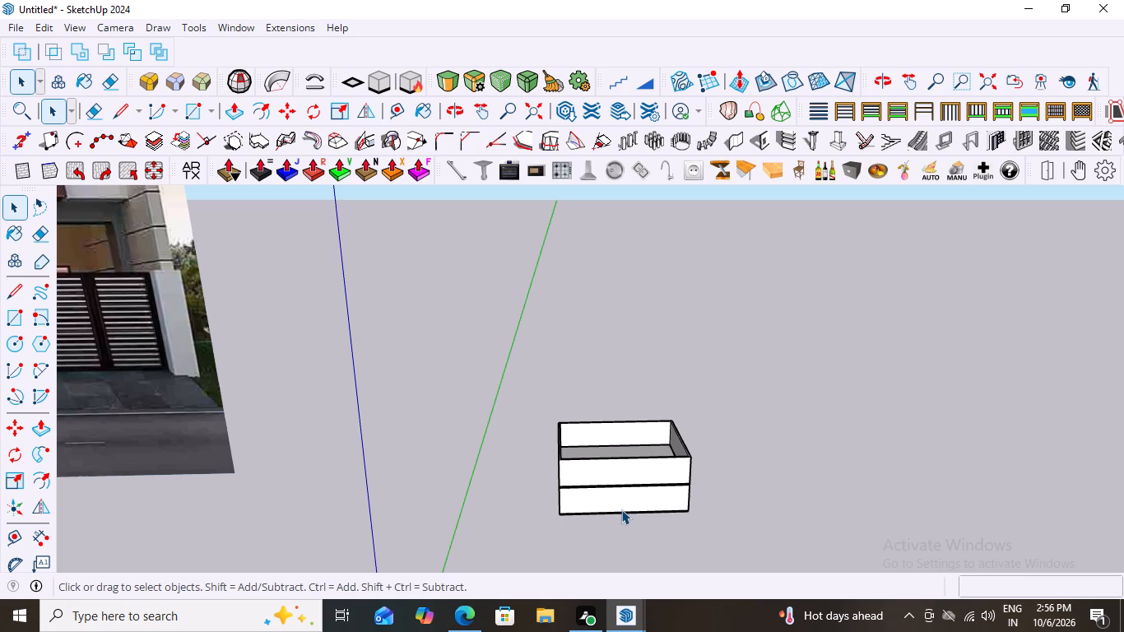
scroll(848, 443, down, 12)
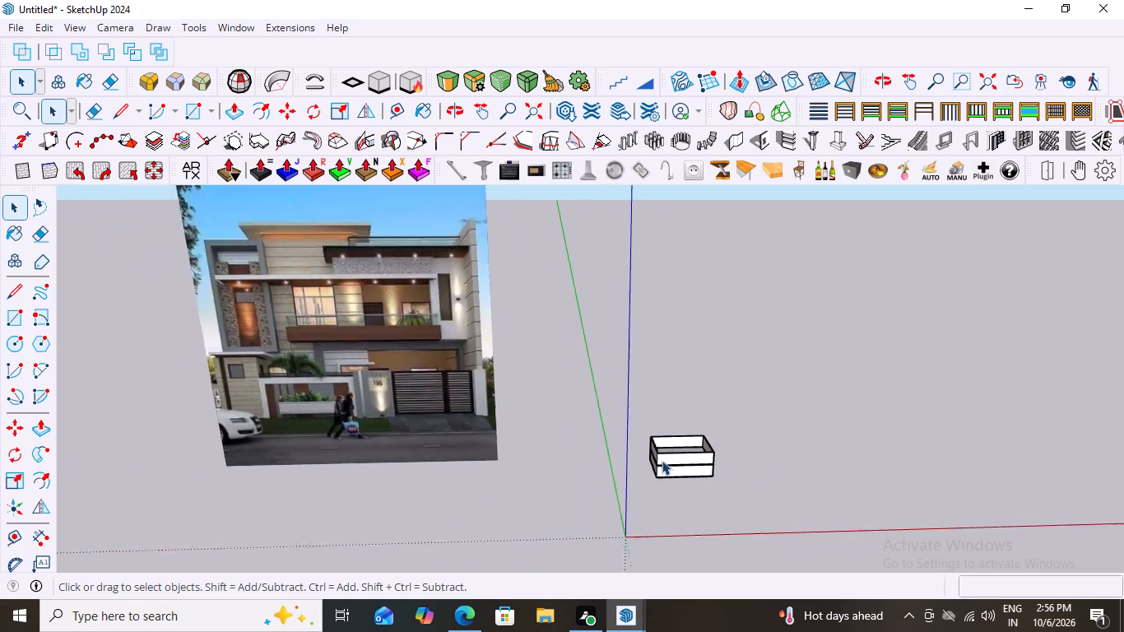
scroll(662, 460, down, 1)
scroll(509, 338, up, 7)
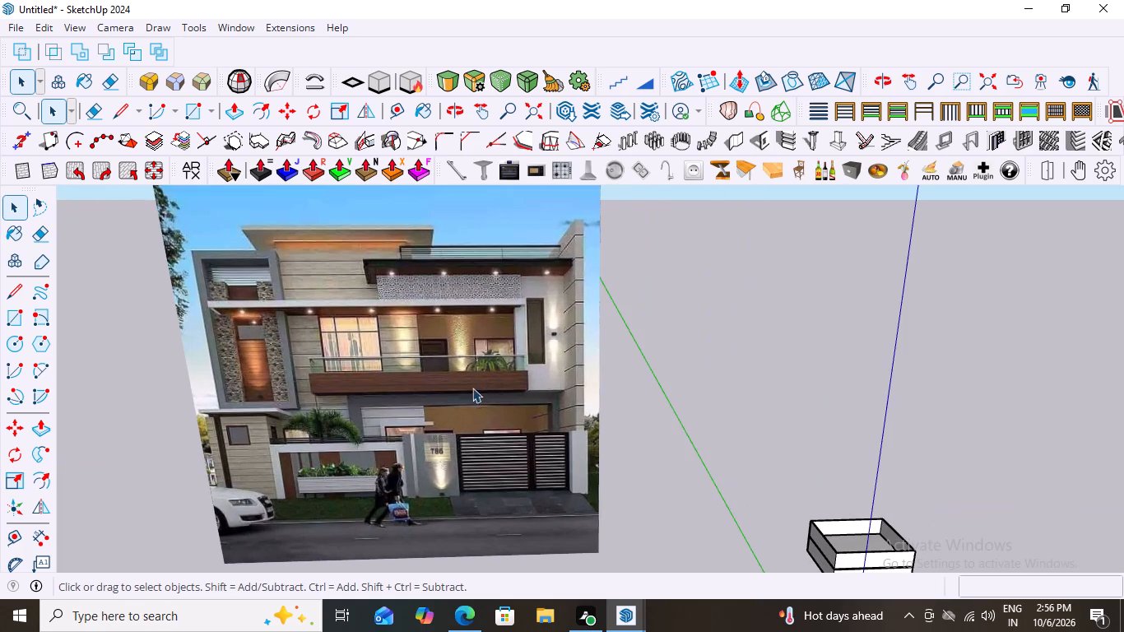
scroll(401, 361, up, 4)
scroll(384, 365, down, 2)
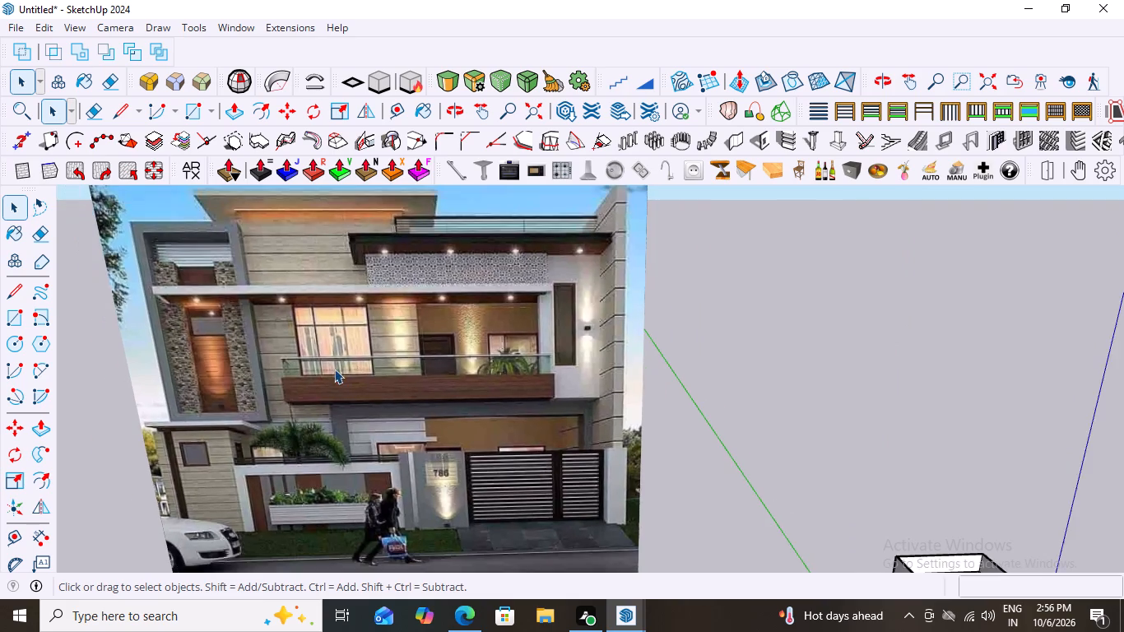
scroll(297, 368, down, 6)
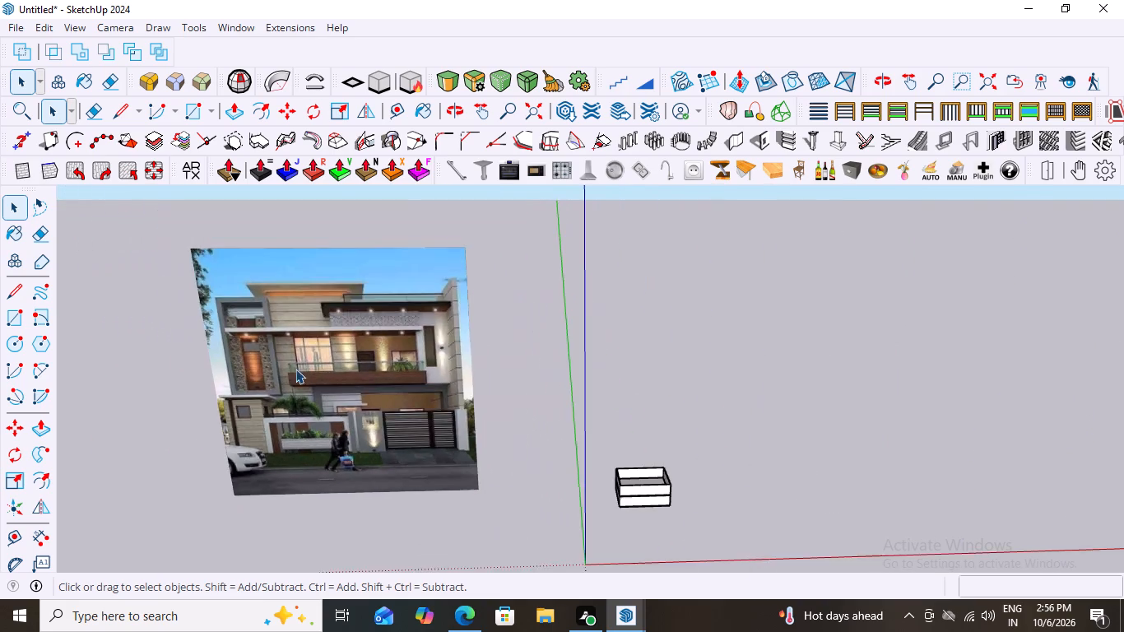
scroll(295, 369, down, 9)
scroll(439, 474, up, 2)
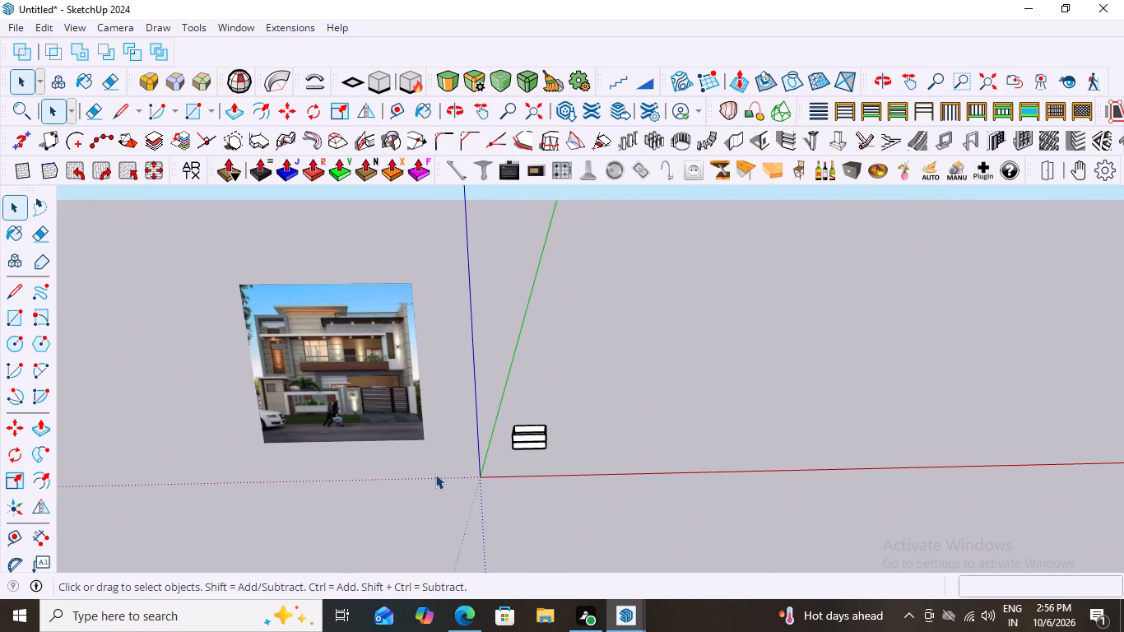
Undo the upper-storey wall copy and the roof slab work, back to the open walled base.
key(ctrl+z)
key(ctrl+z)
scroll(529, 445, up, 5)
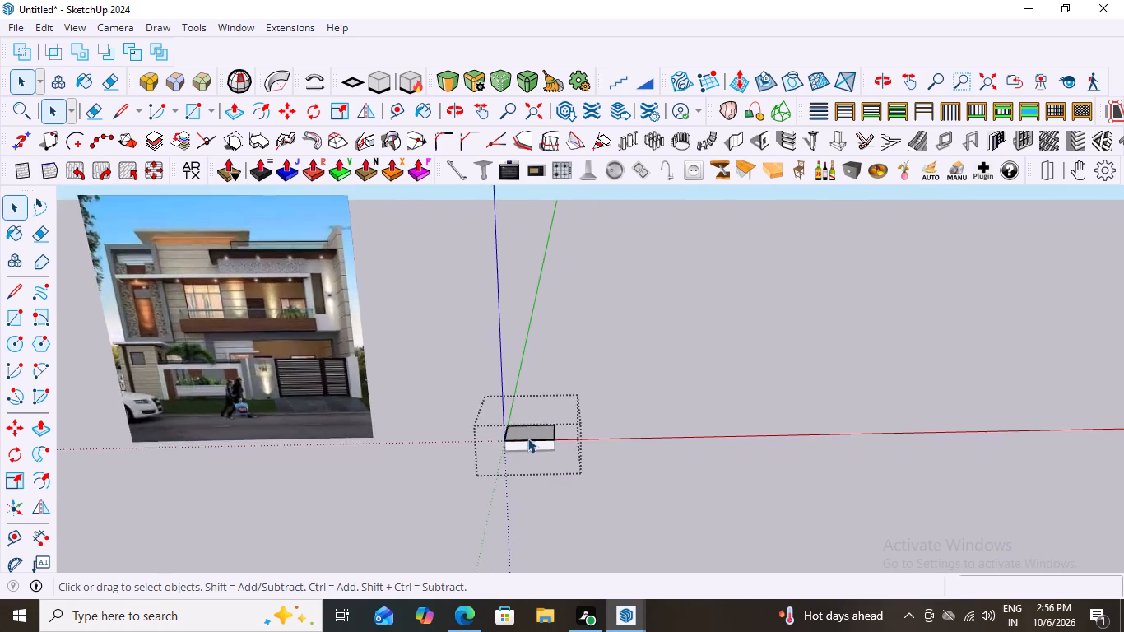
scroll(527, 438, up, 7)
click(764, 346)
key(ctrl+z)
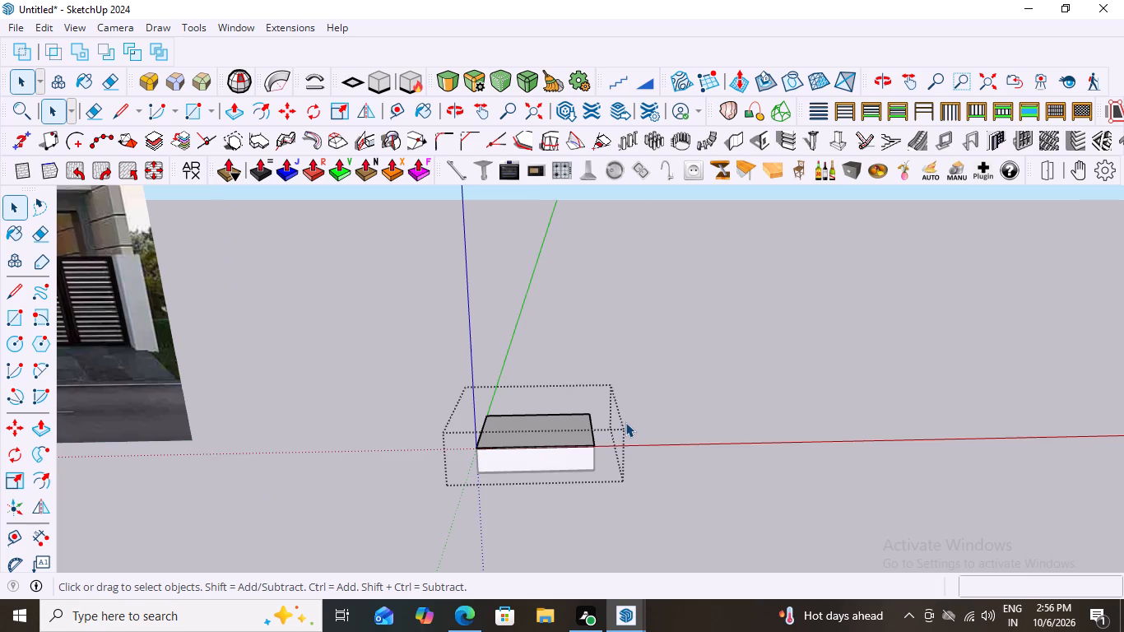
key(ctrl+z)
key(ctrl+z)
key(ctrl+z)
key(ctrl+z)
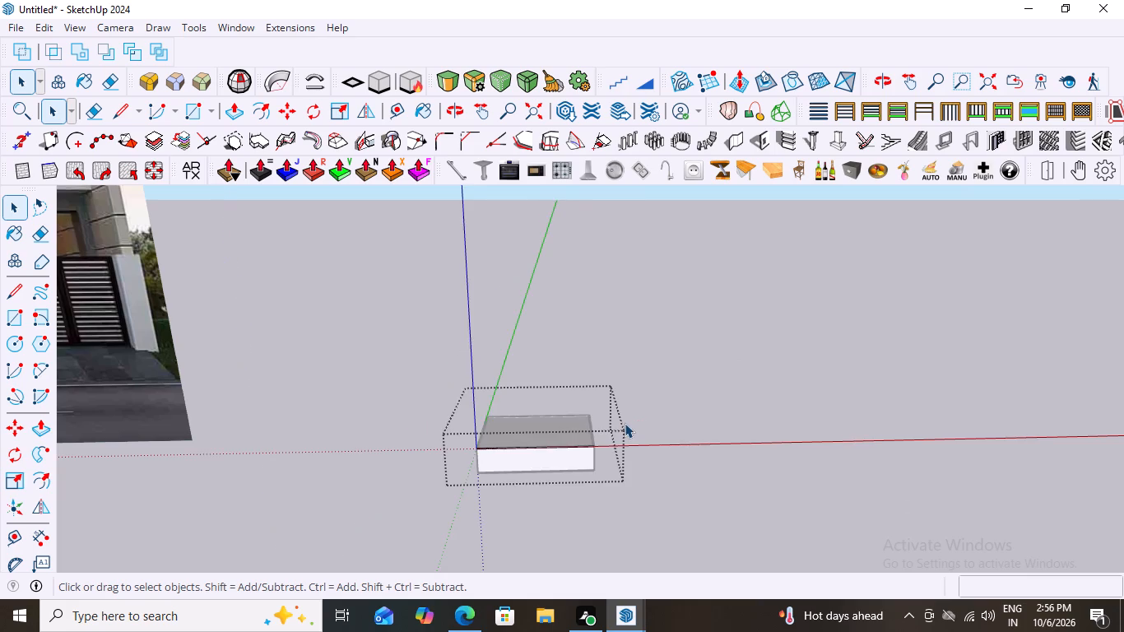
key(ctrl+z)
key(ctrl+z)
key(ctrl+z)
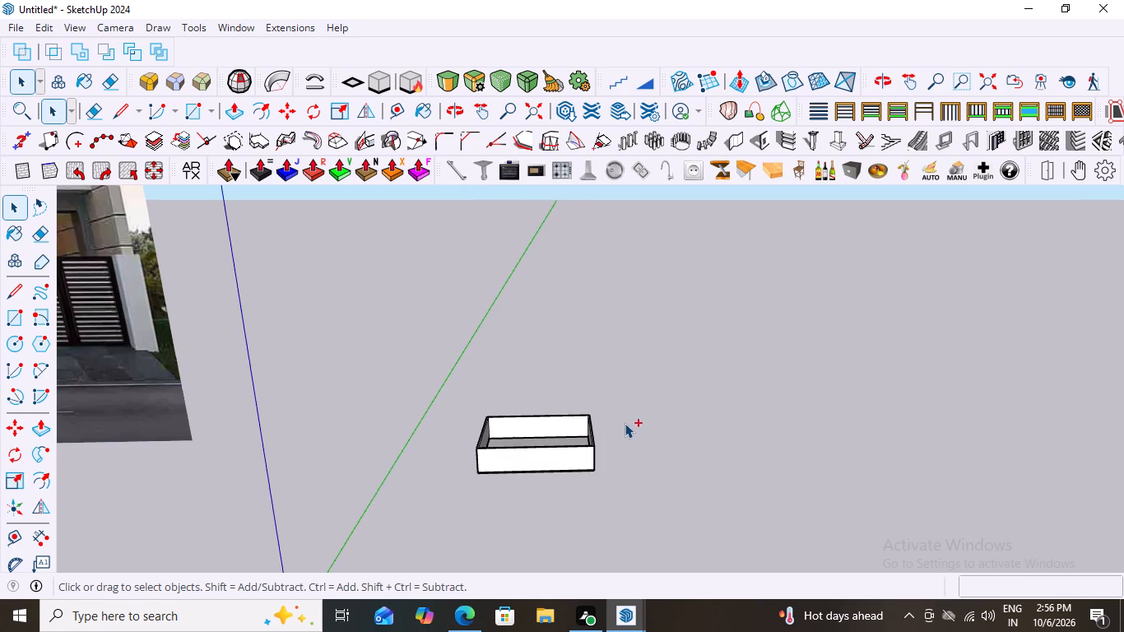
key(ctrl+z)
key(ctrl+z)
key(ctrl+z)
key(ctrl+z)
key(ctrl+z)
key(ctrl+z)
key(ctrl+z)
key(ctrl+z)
Delete the entire walled base model, leaving the facade reference image in place.
drag(661, 413, 430, 501)
key(Delete)
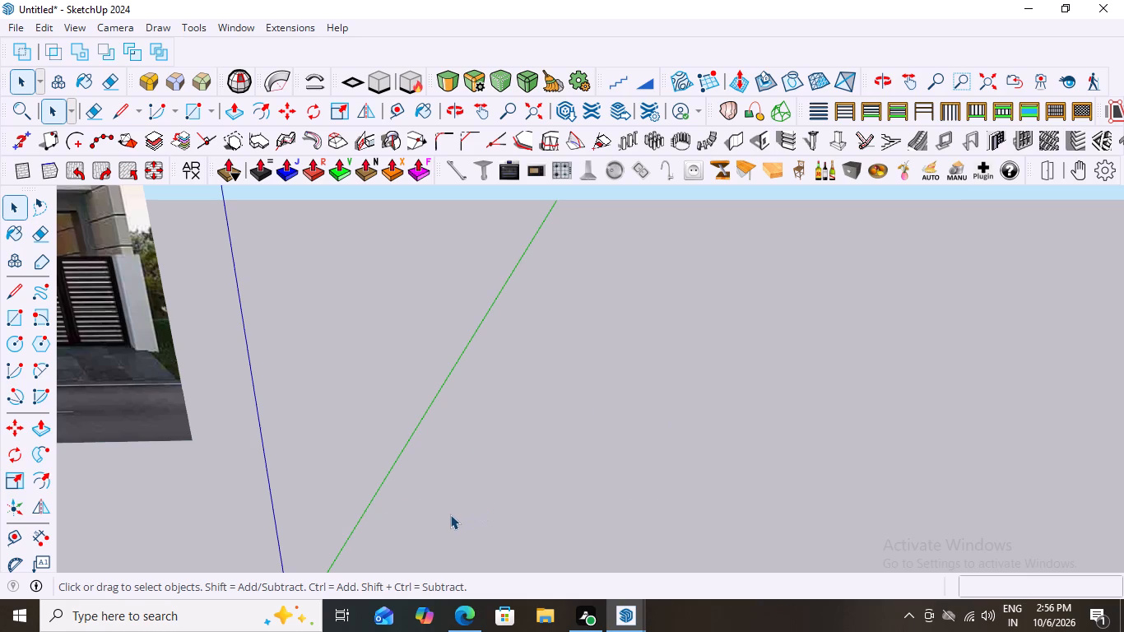
Place two construction guides on the ground: one about 45' 8" from the green axis, one about 149' from the red axis.
key(t)
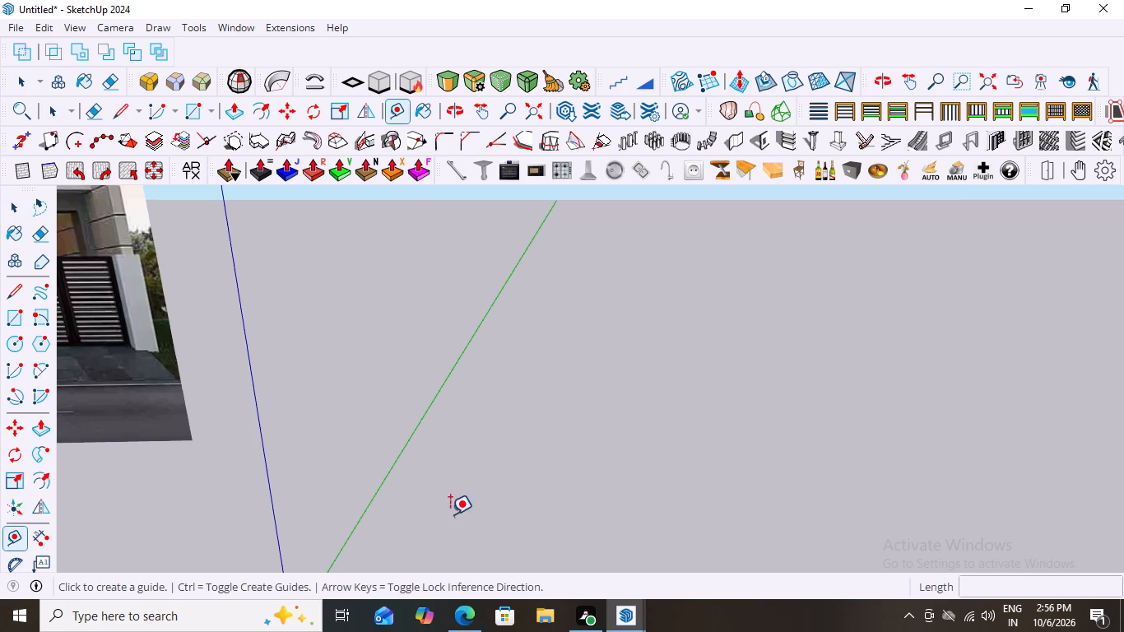
scroll(484, 388, down, 10)
scroll(506, 444, up, 4)
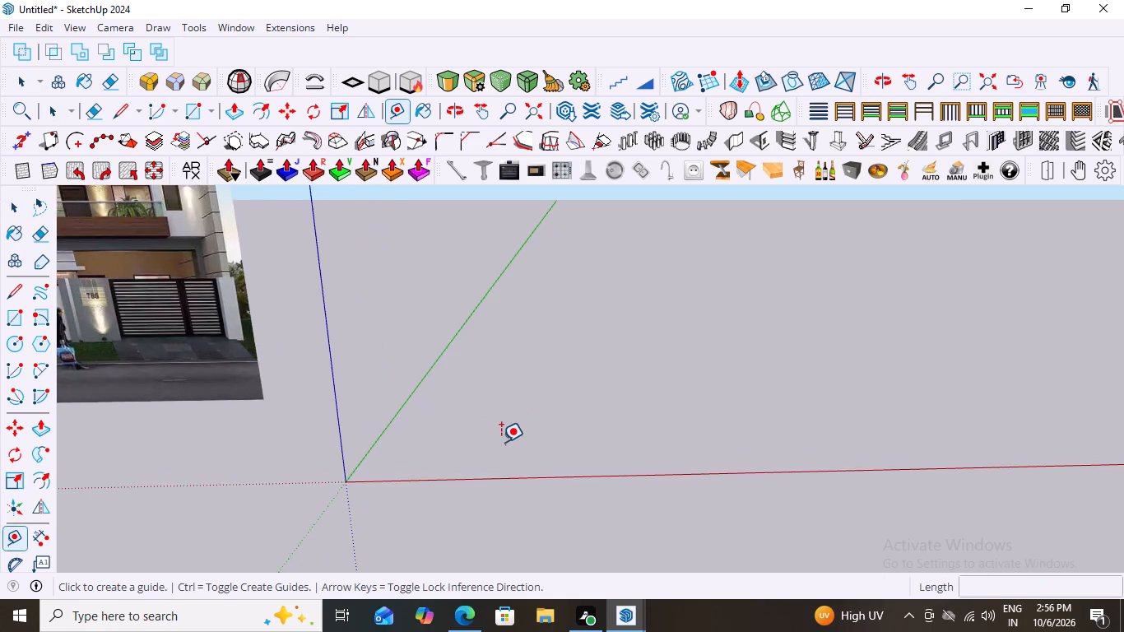
scroll(532, 427, down, 4)
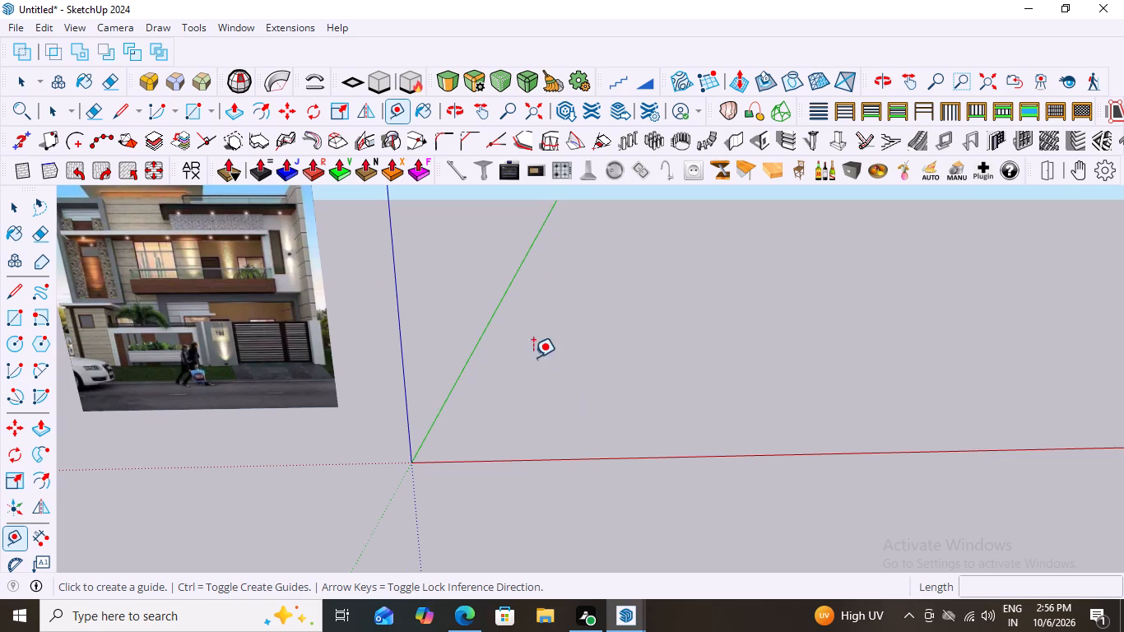
click(479, 337)
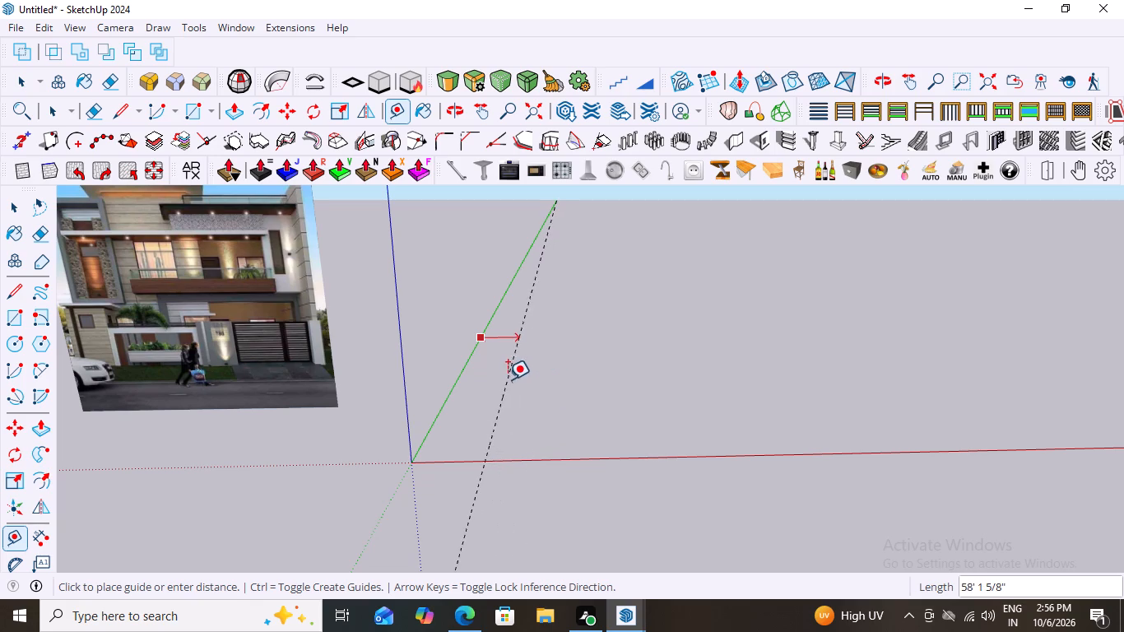
click(498, 377)
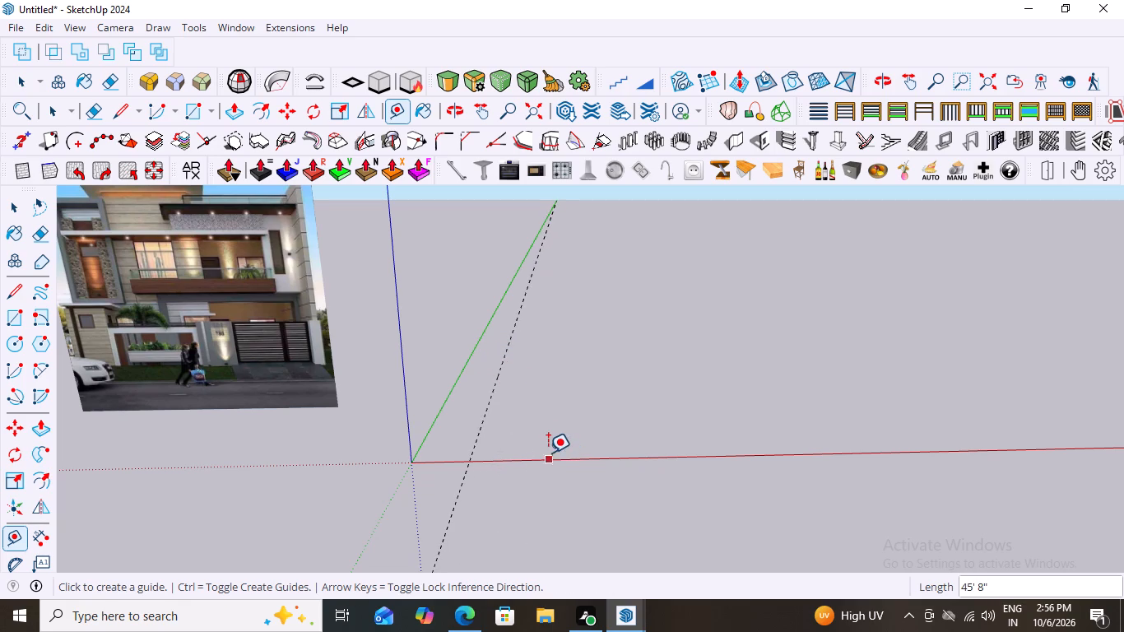
click(550, 458)
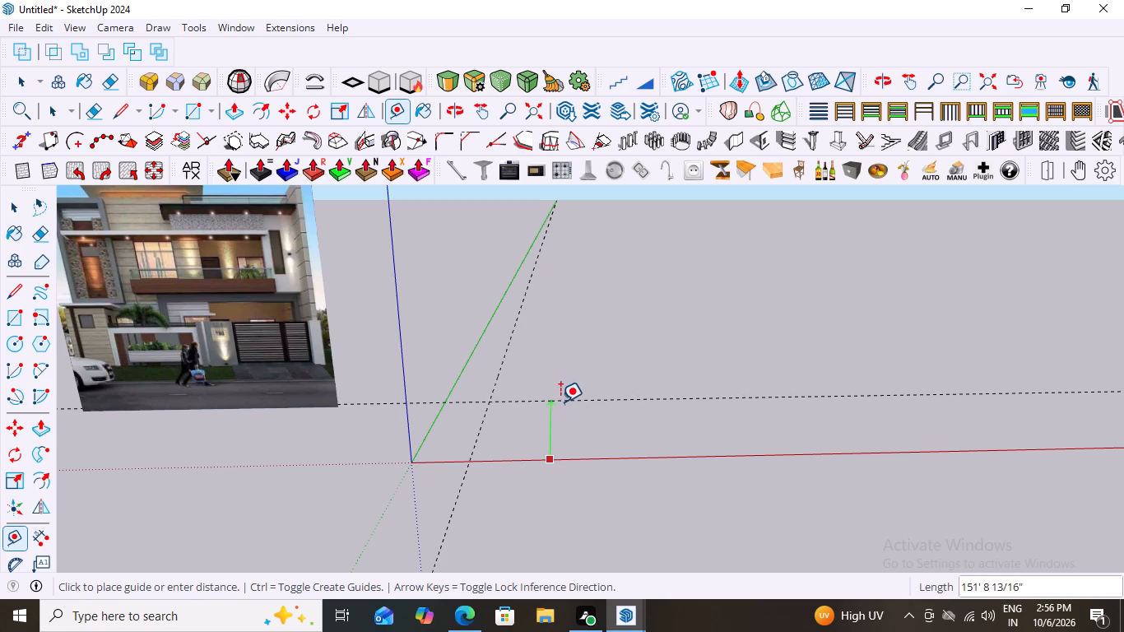
click(560, 402)
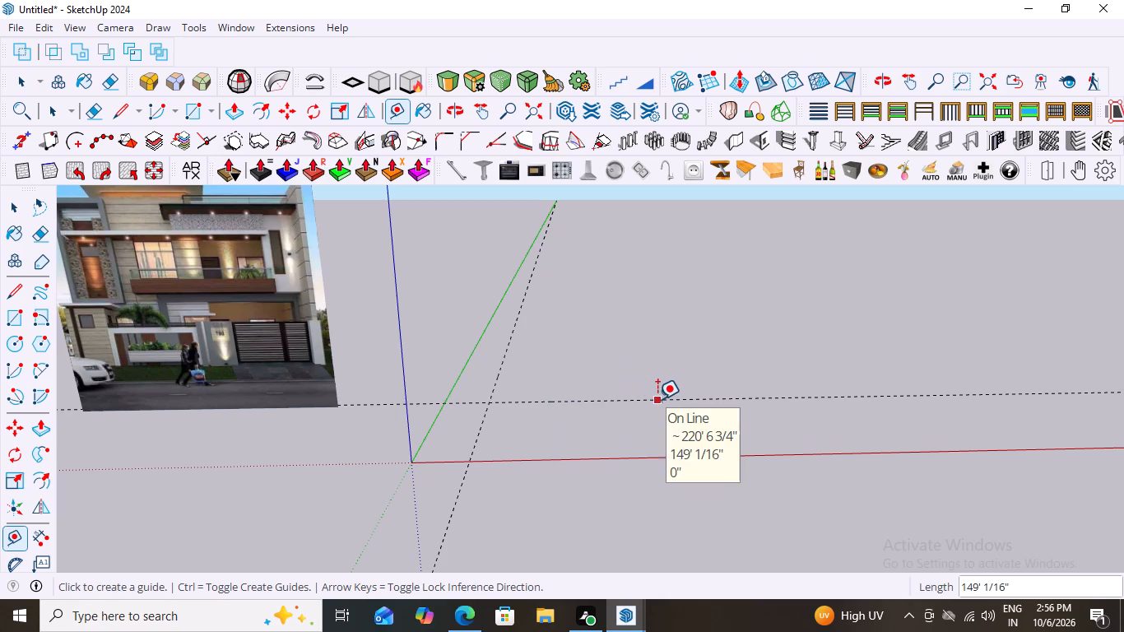
Add a parallel guide 9" behind the guide that runs along the red direction.
click(657, 399)
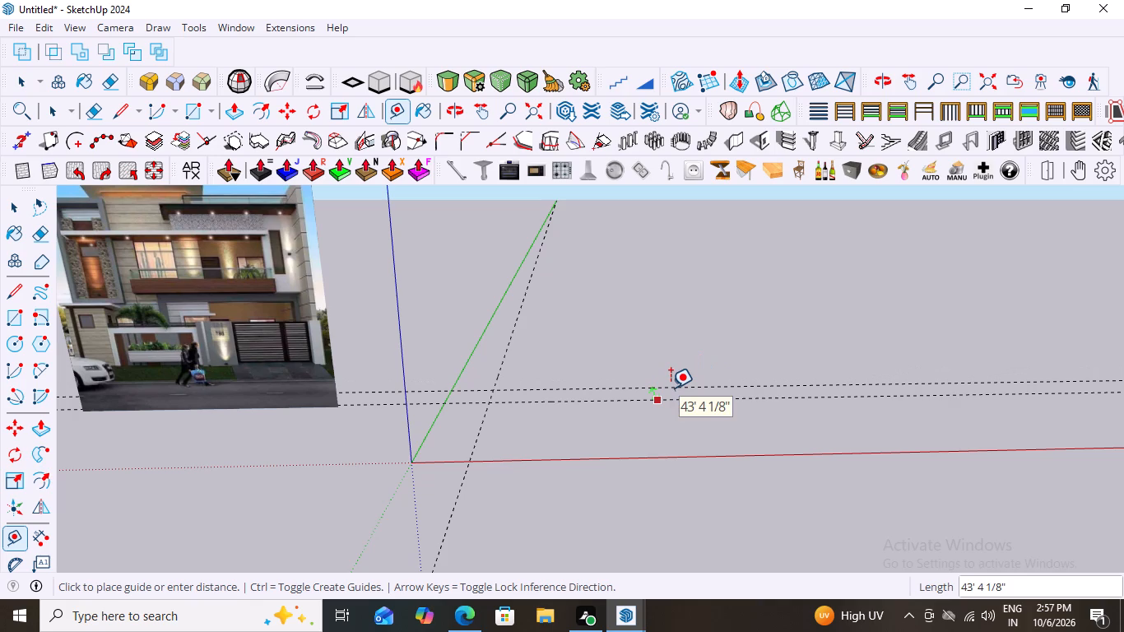
key(9)
key(shift+quotedbl)
key(Return)
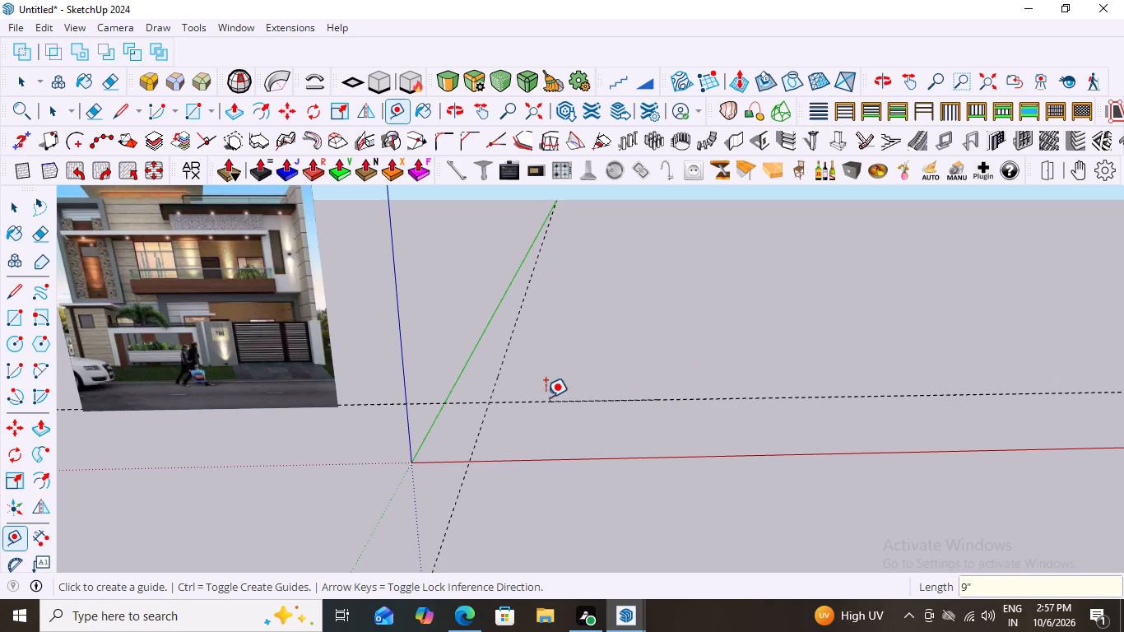
Add a parallel guide 9" from the guide running along the green direction, on the side away from the green axis.
scroll(550, 405, up, 14)
scroll(439, 405, up, 3)
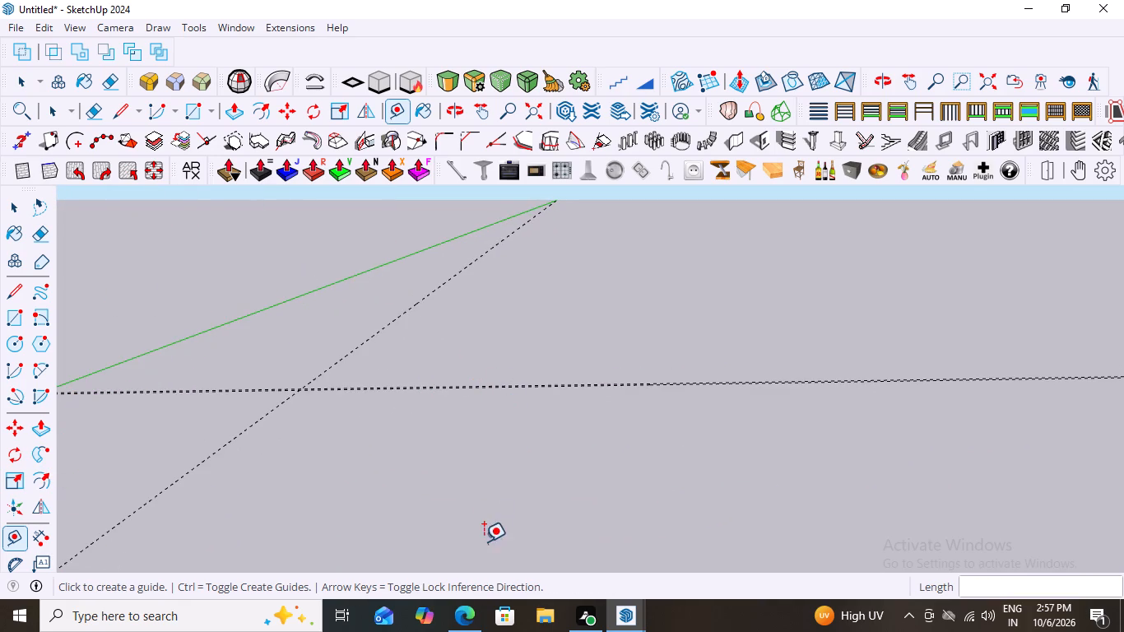
scroll(484, 542, down, 20)
scroll(484, 542, down, 5)
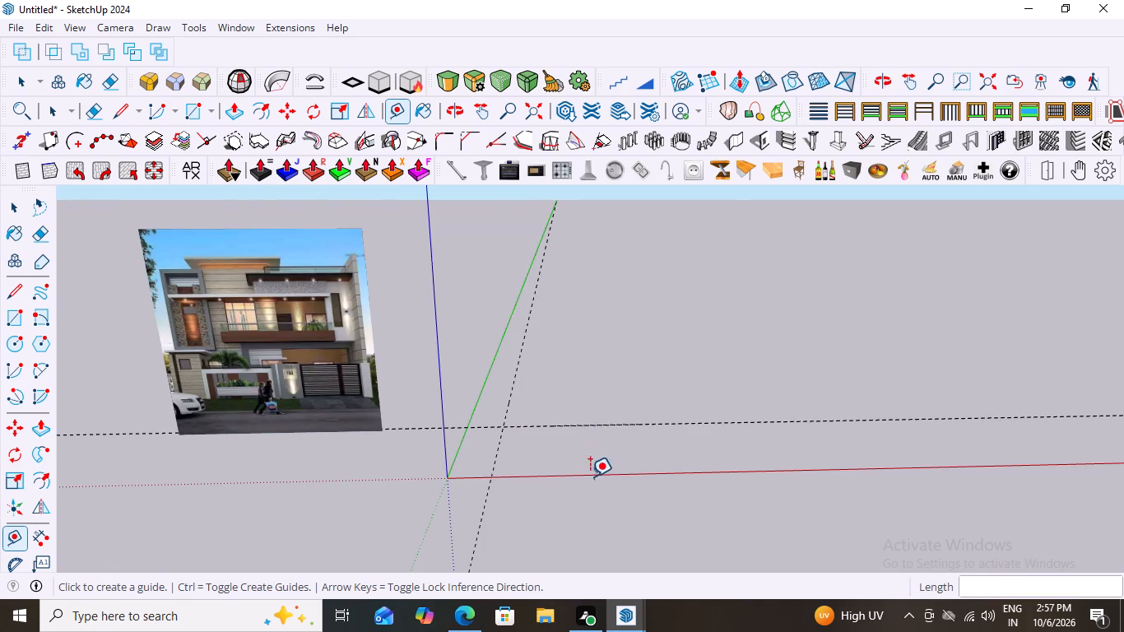
middle_click(587, 523)
middle_drag(558, 329, 550, 466)
scroll(550, 466, up, 3)
scroll(516, 386, up, 12)
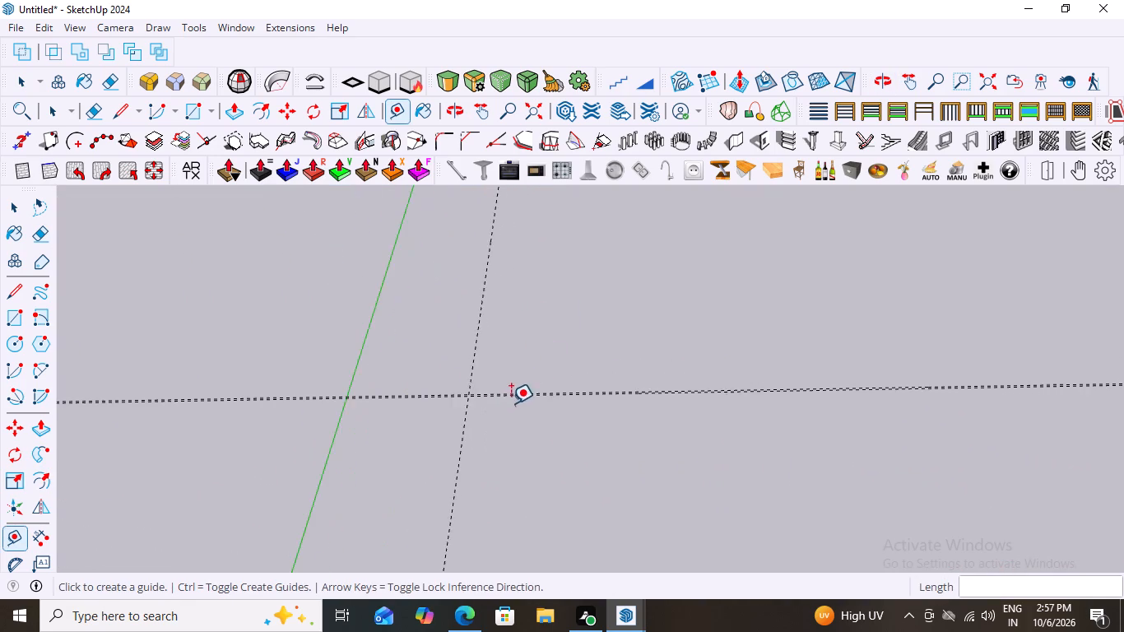
scroll(511, 403, up, 19)
scroll(425, 380, down, 12)
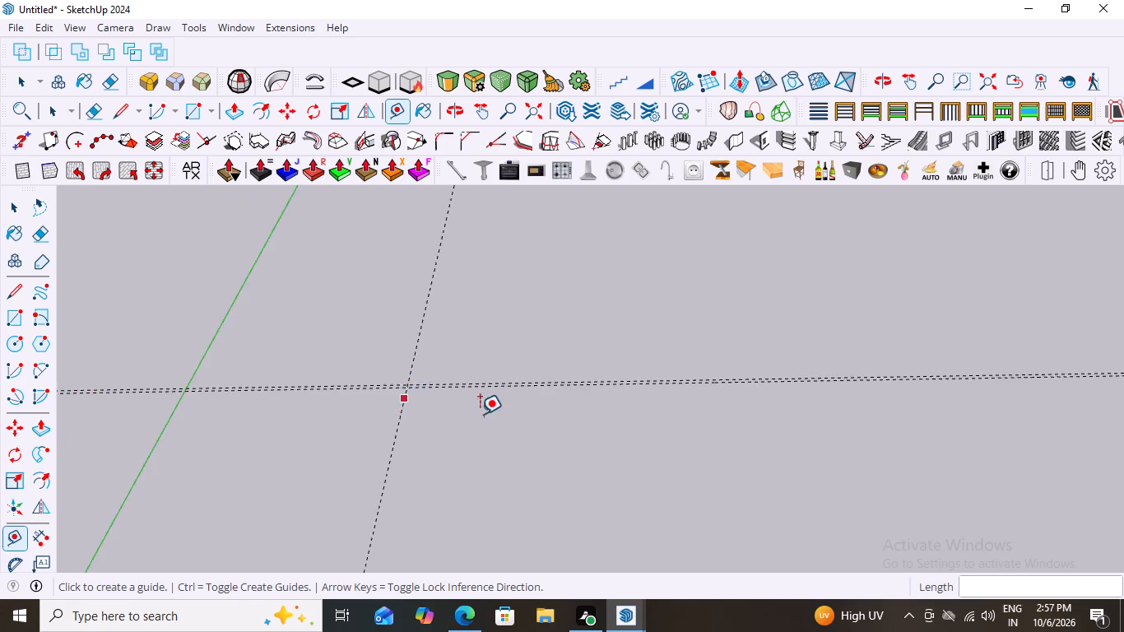
scroll(480, 414, down, 20)
scroll(480, 414, down, 7)
scroll(509, 416, up, 4)
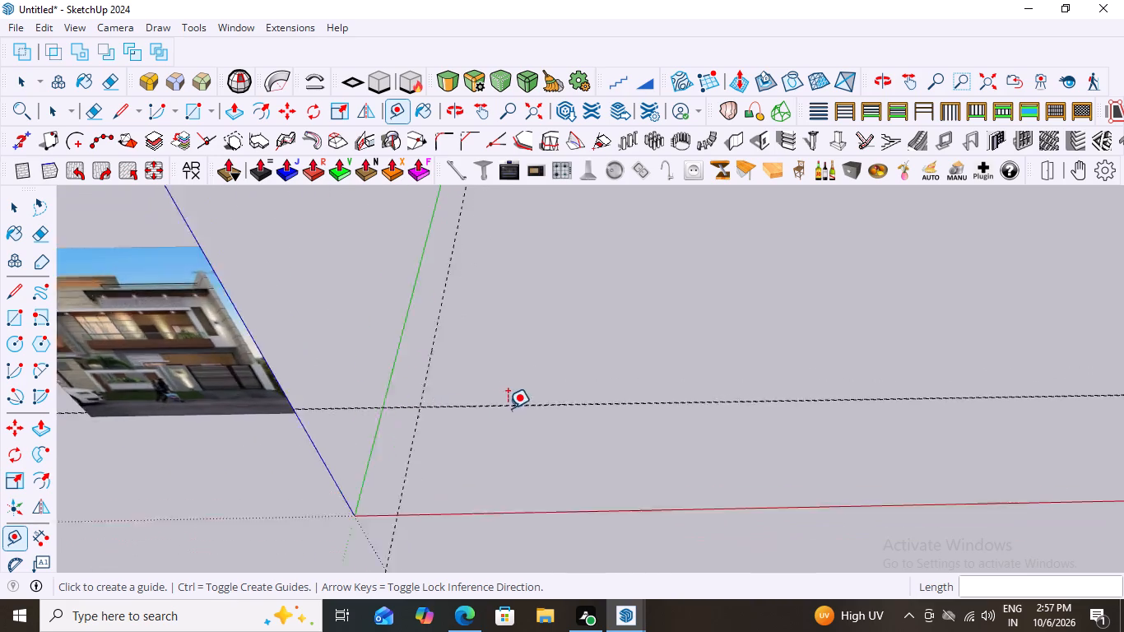
scroll(402, 393, up, 16)
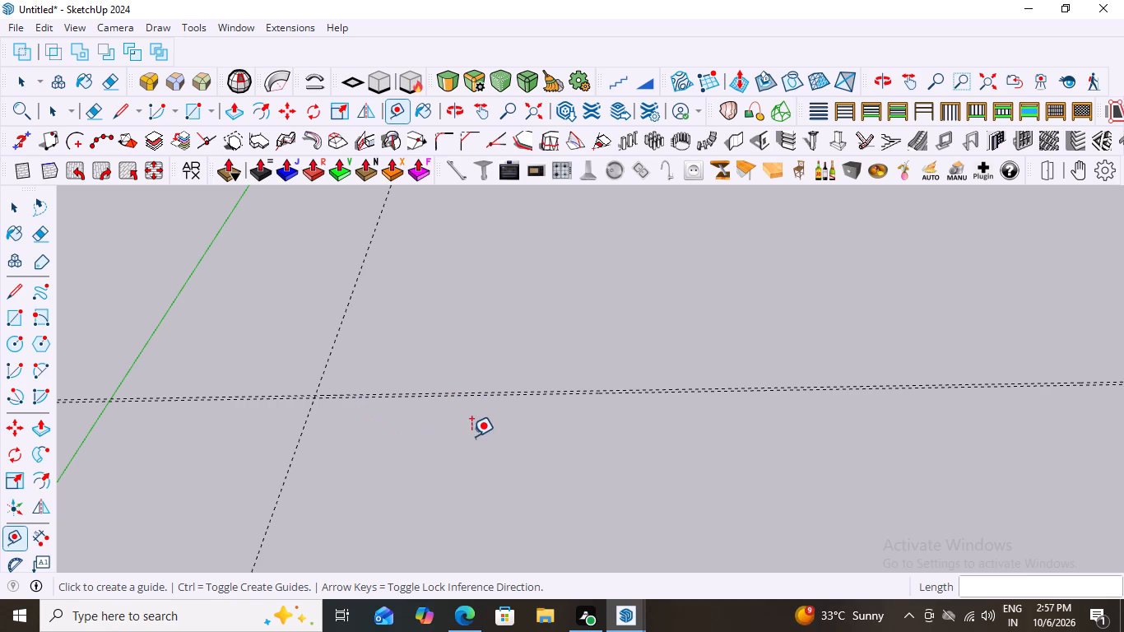
scroll(457, 422, down, 20)
scroll(457, 422, down, 3)
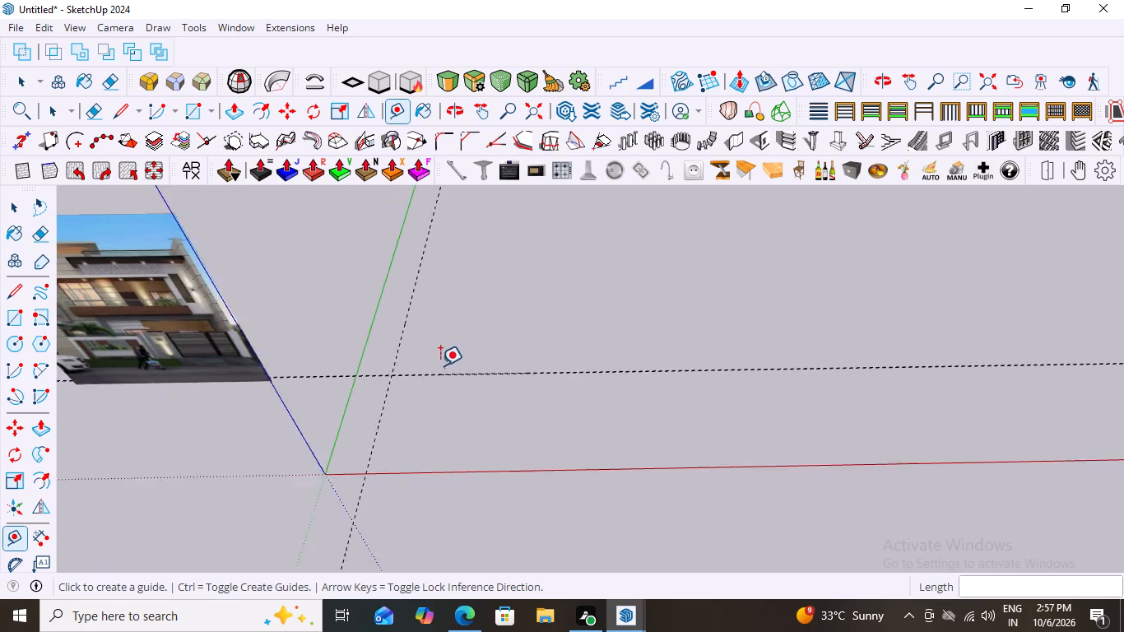
scroll(440, 365, down, 1)
middle_drag(462, 398, 480, 309)
middle_drag(482, 304, 496, 290)
middle_click(496, 290)
middle_click(532, 428)
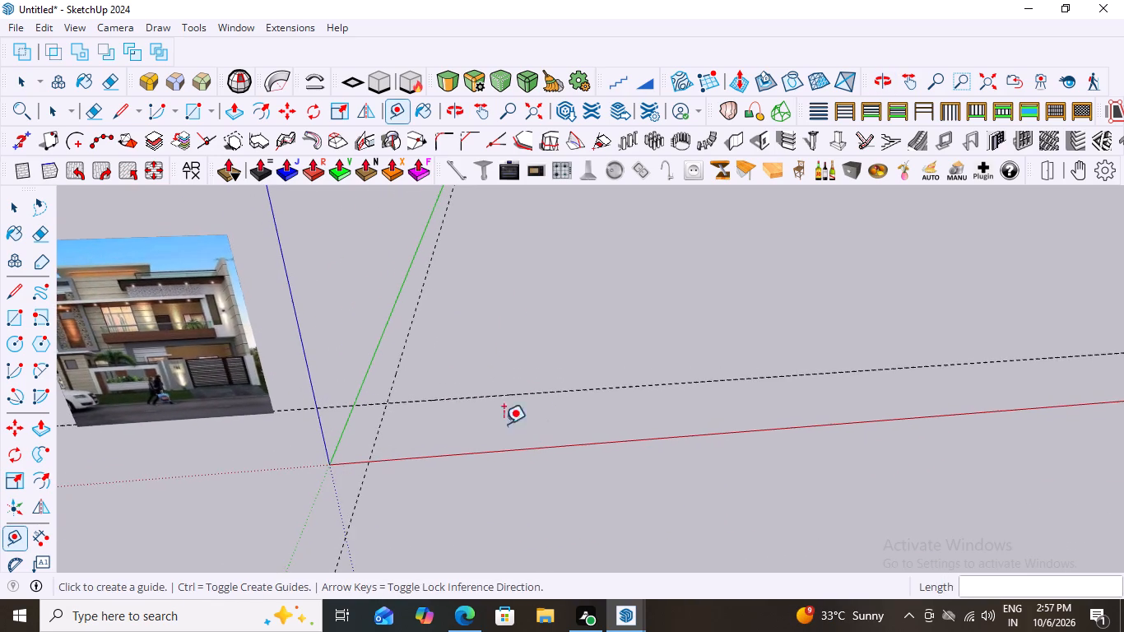
scroll(380, 406, up, 20)
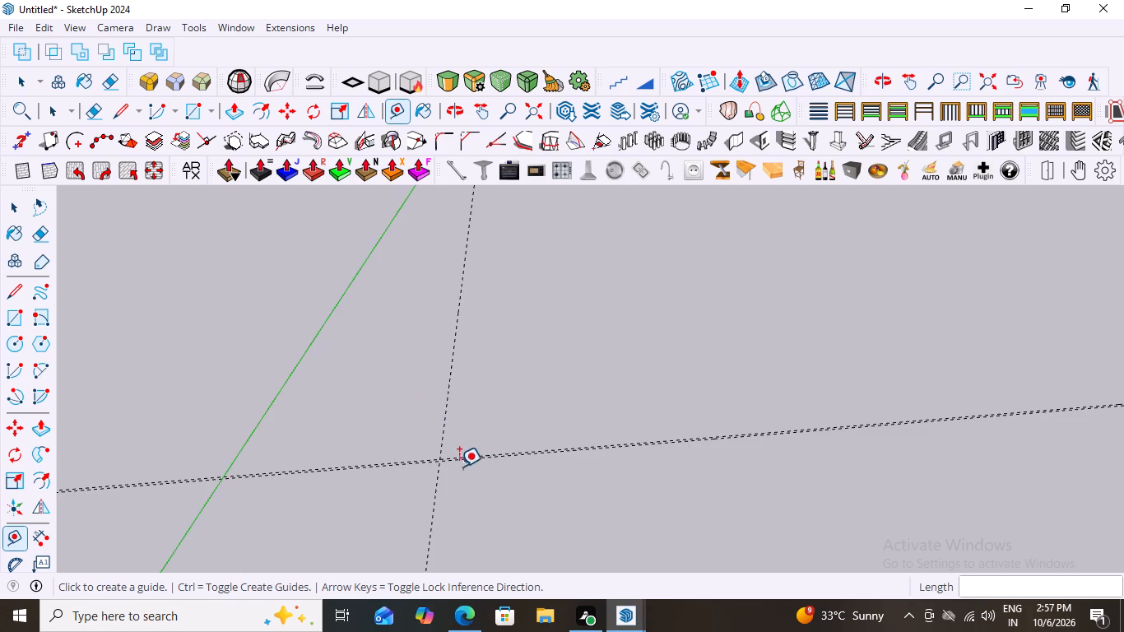
scroll(499, 501, up, 5)
click(410, 369)
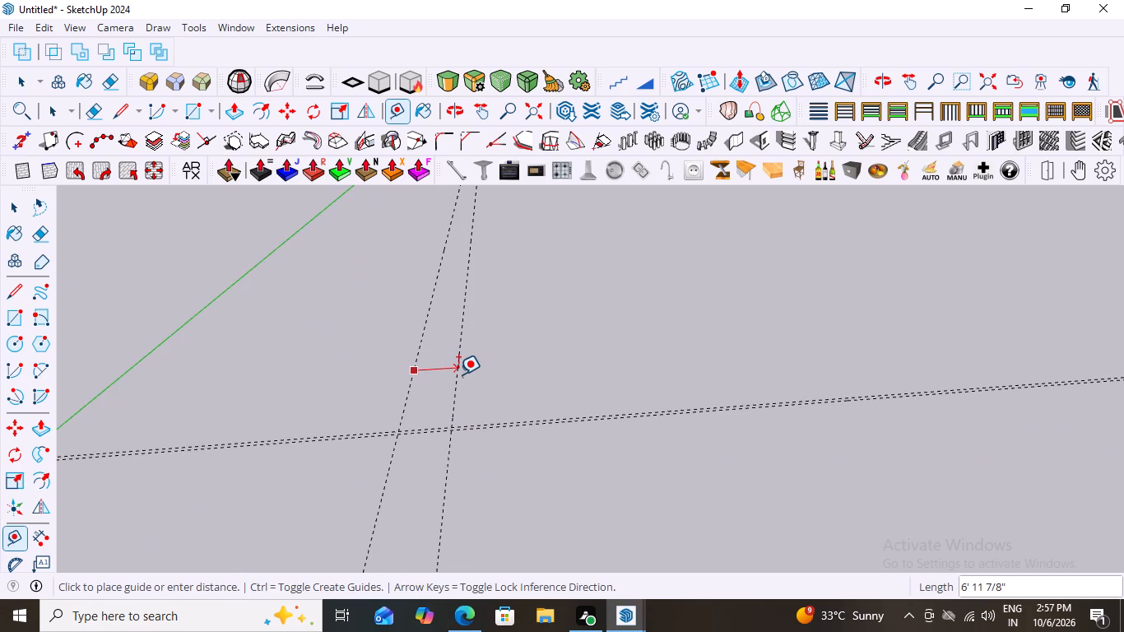
text(9")
key(Return)
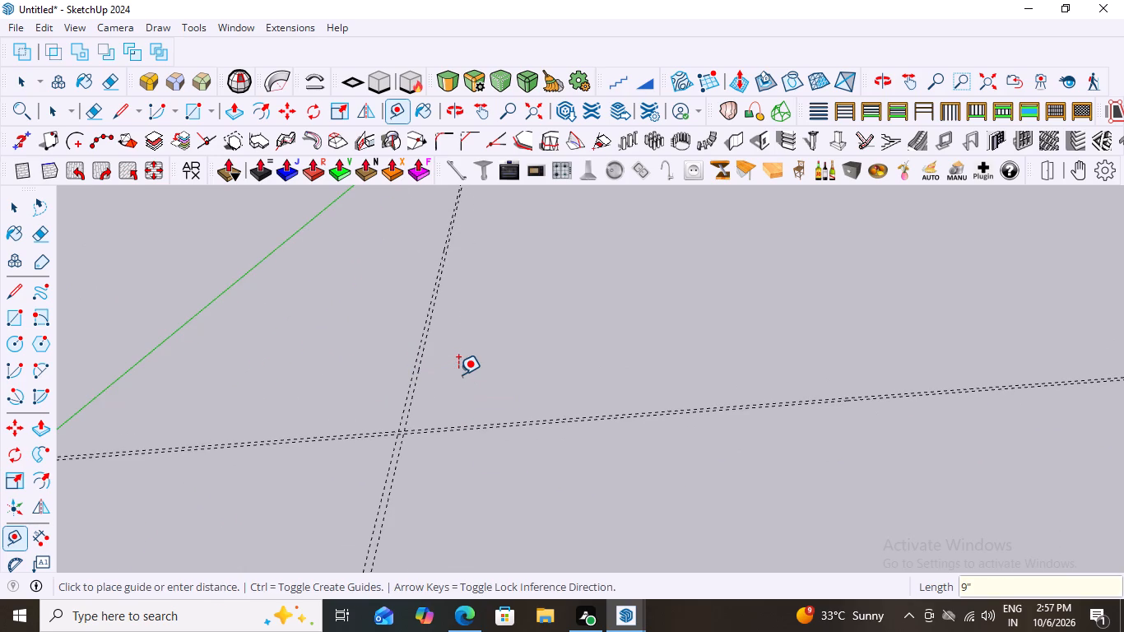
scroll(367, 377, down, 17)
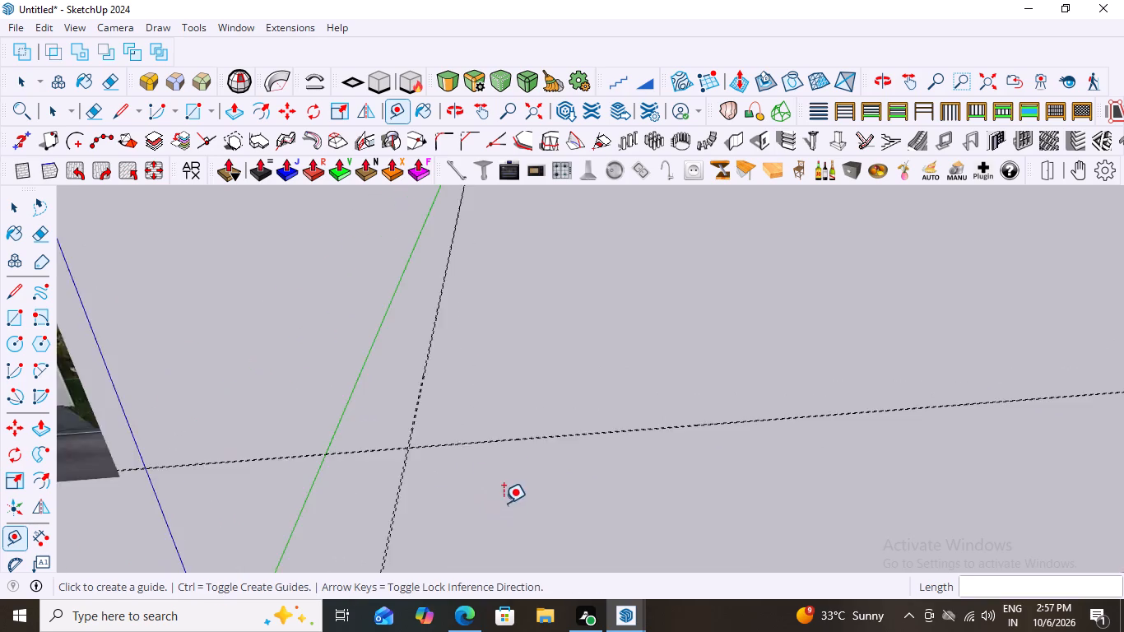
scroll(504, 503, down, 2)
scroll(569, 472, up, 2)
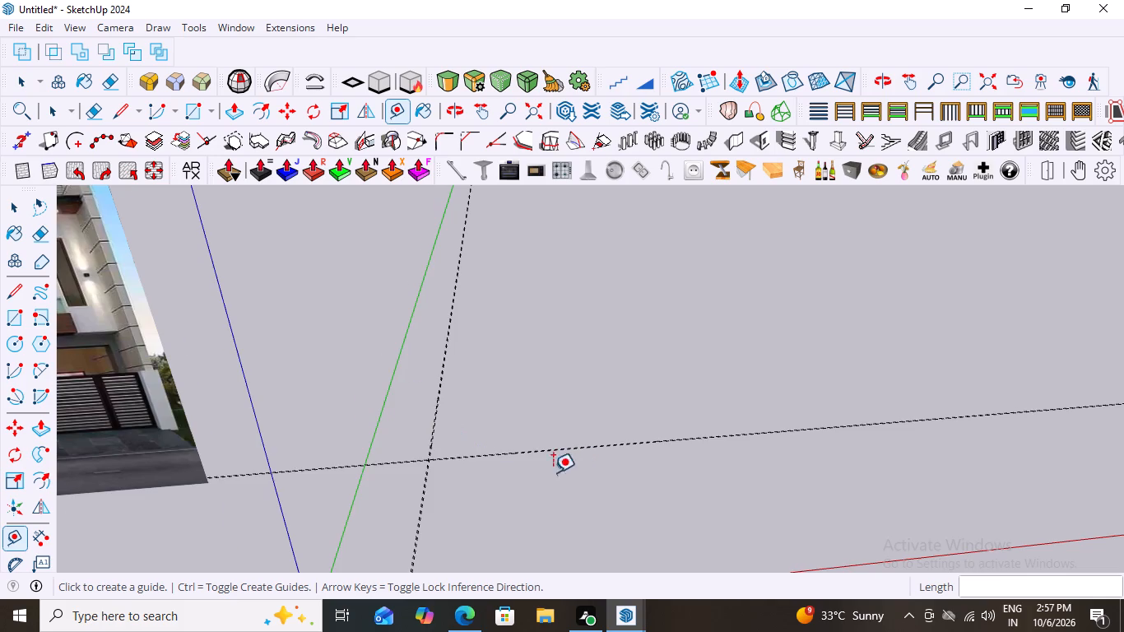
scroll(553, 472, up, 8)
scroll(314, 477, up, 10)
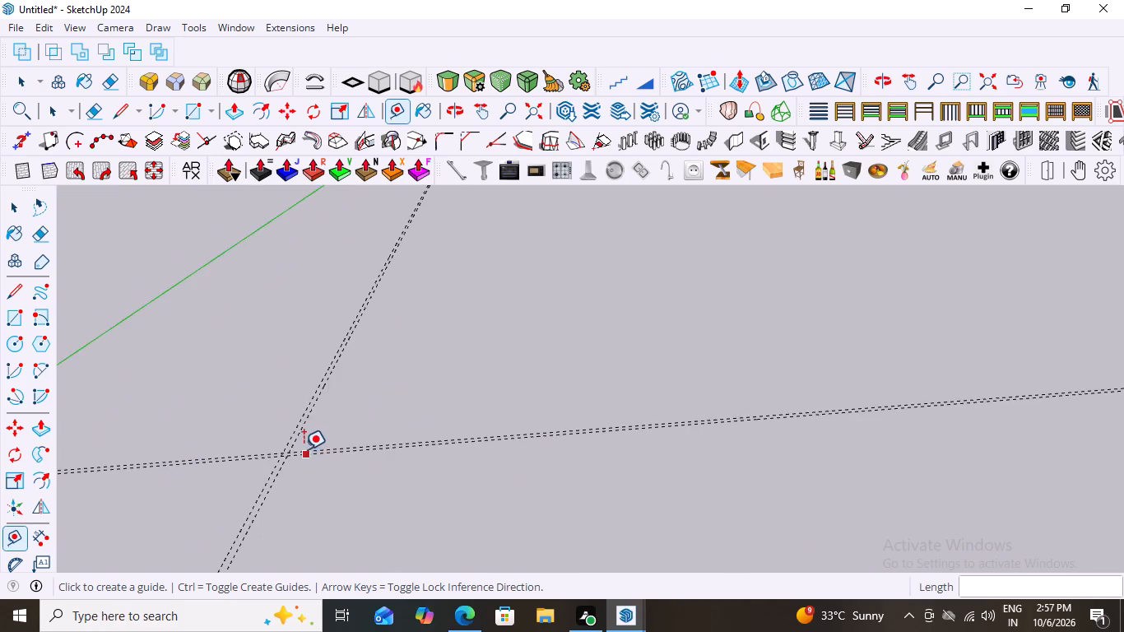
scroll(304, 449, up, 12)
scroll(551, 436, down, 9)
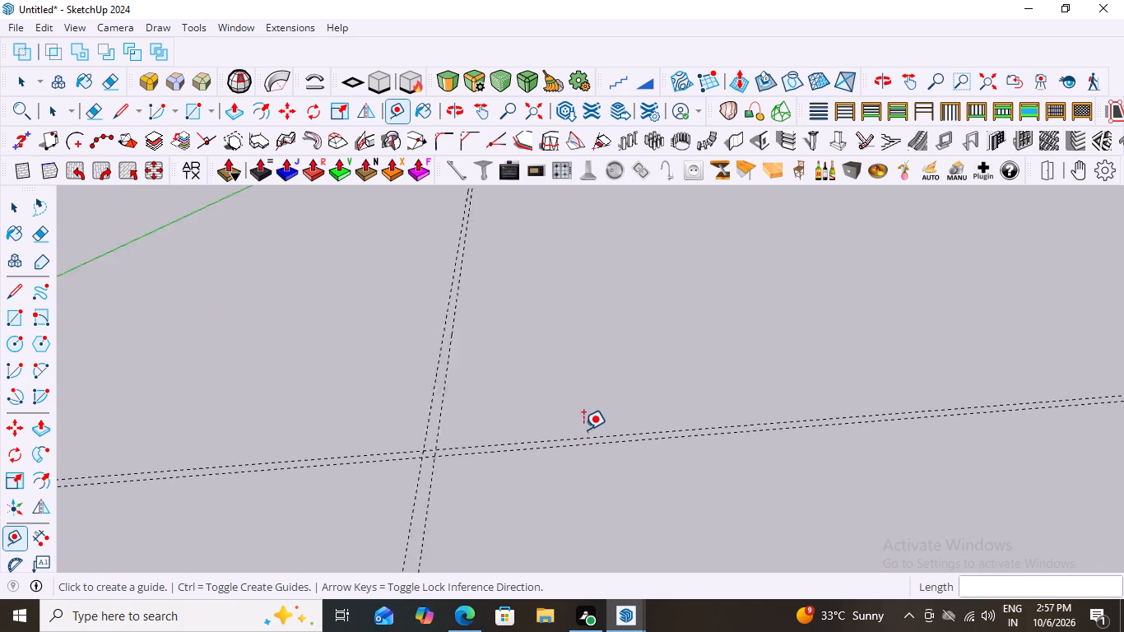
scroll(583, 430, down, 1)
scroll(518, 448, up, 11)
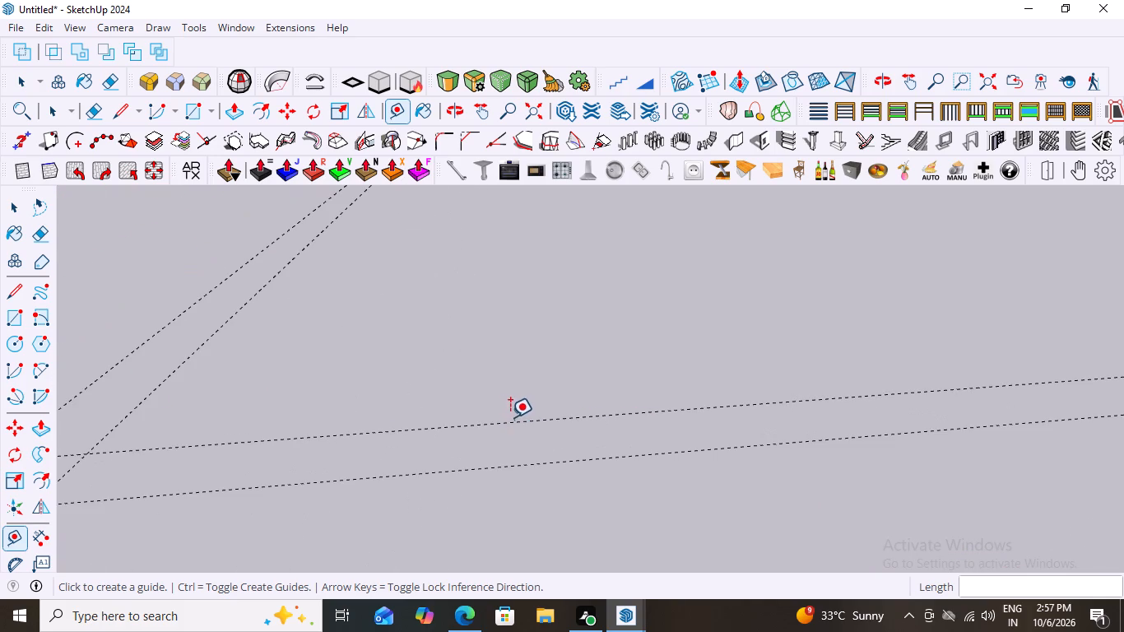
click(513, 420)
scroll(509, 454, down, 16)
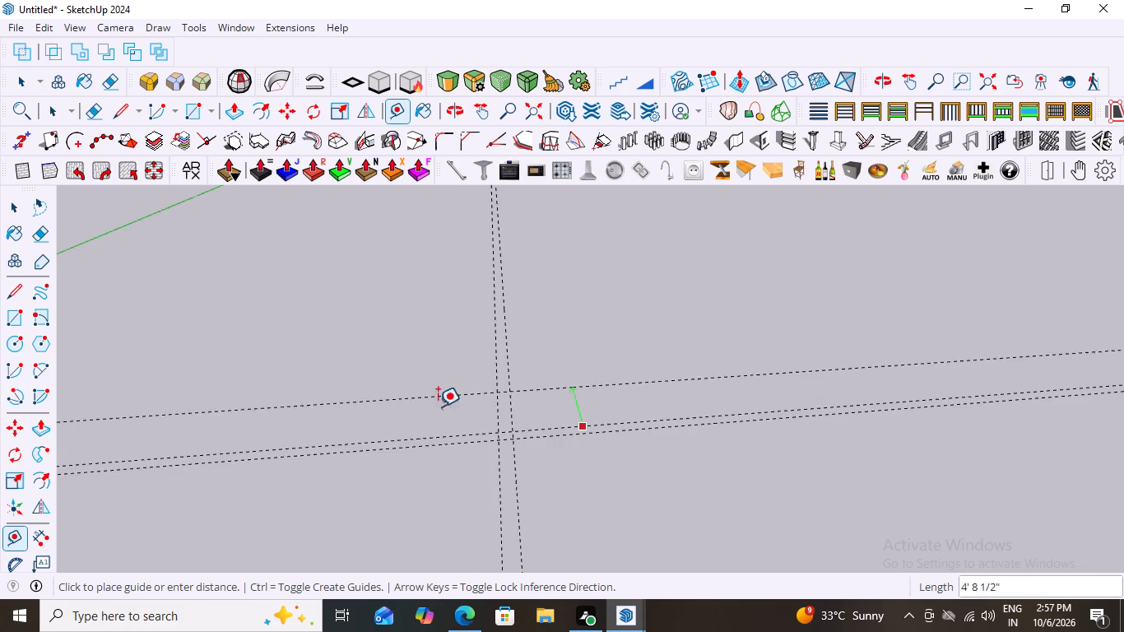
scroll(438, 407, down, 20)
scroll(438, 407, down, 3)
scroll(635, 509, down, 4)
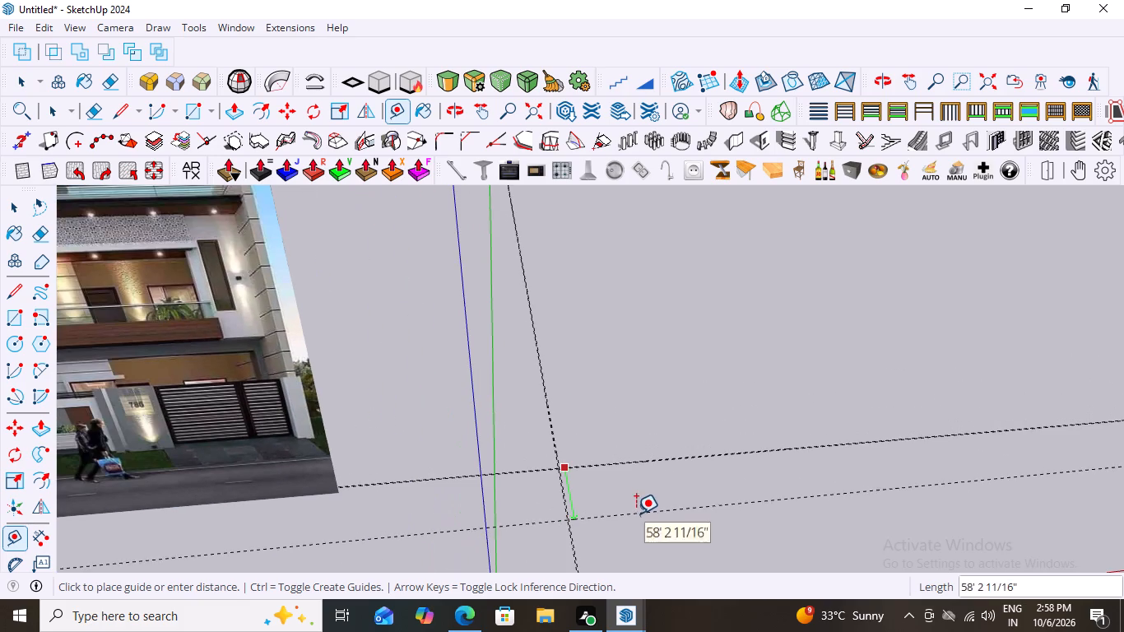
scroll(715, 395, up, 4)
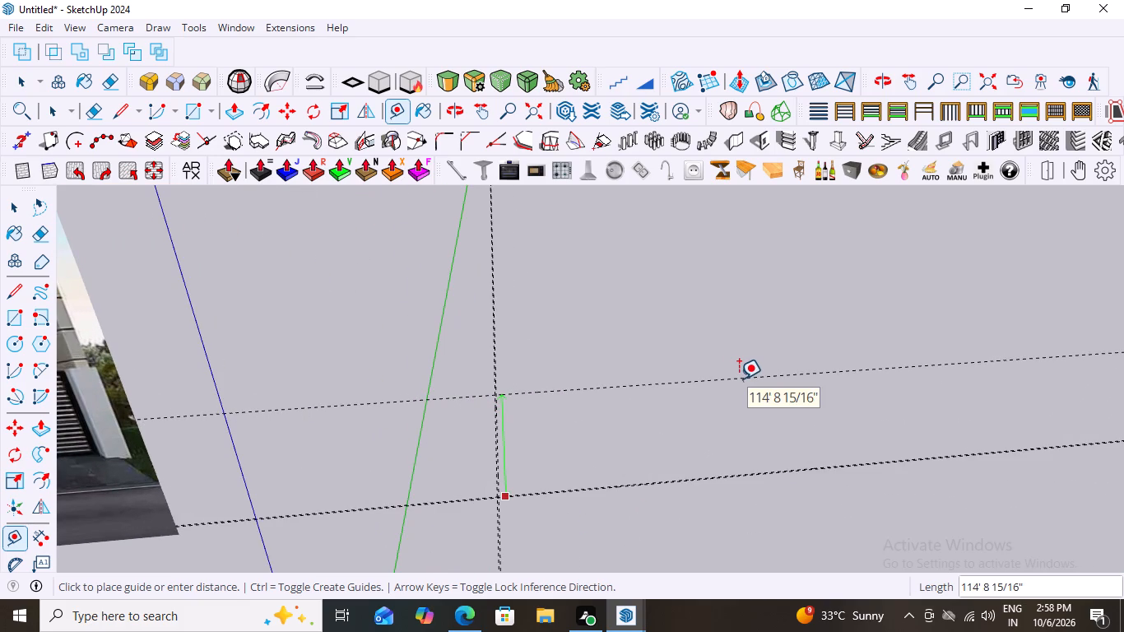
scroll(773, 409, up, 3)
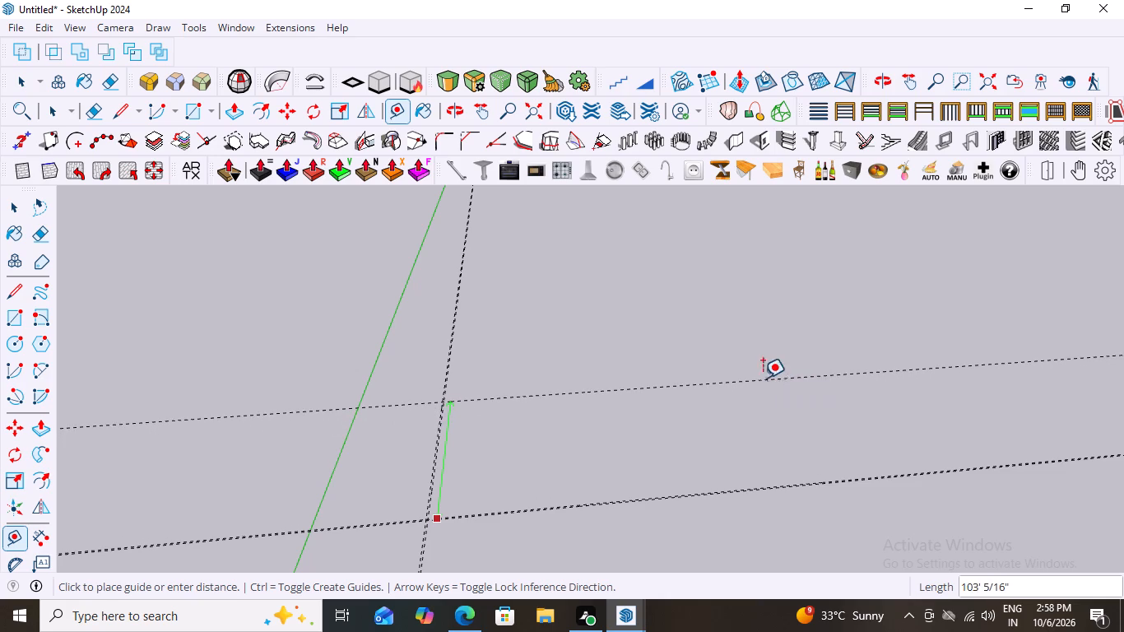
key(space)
Add a guide 5' behind the rear guide of the 9" pair running along the red direction.
key(t)
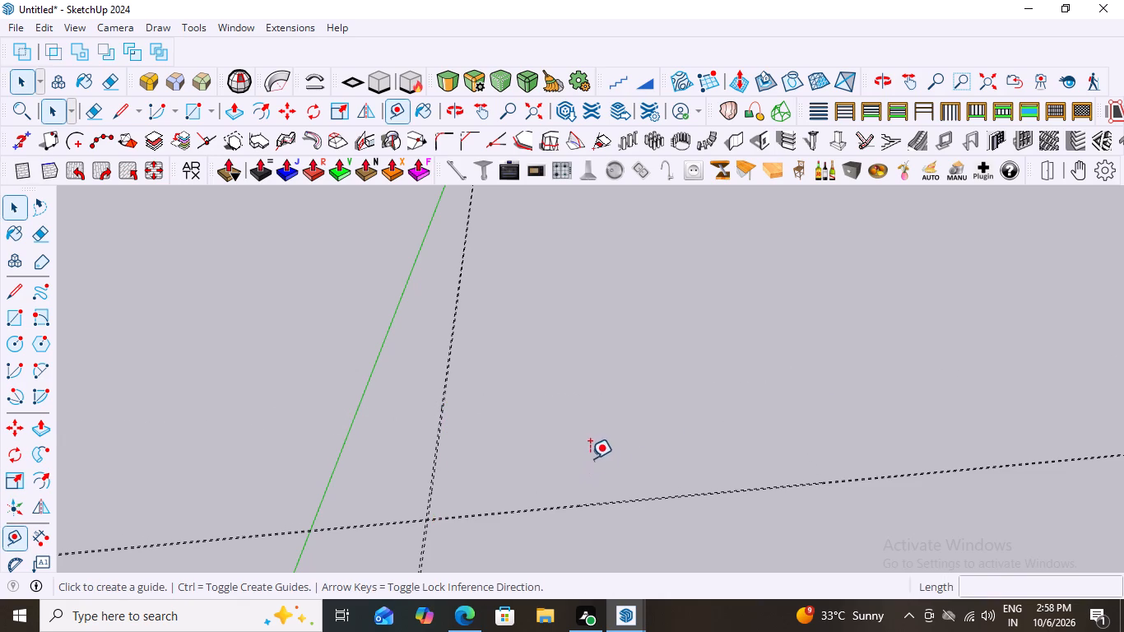
scroll(490, 556, up, 4)
scroll(381, 519, up, 9)
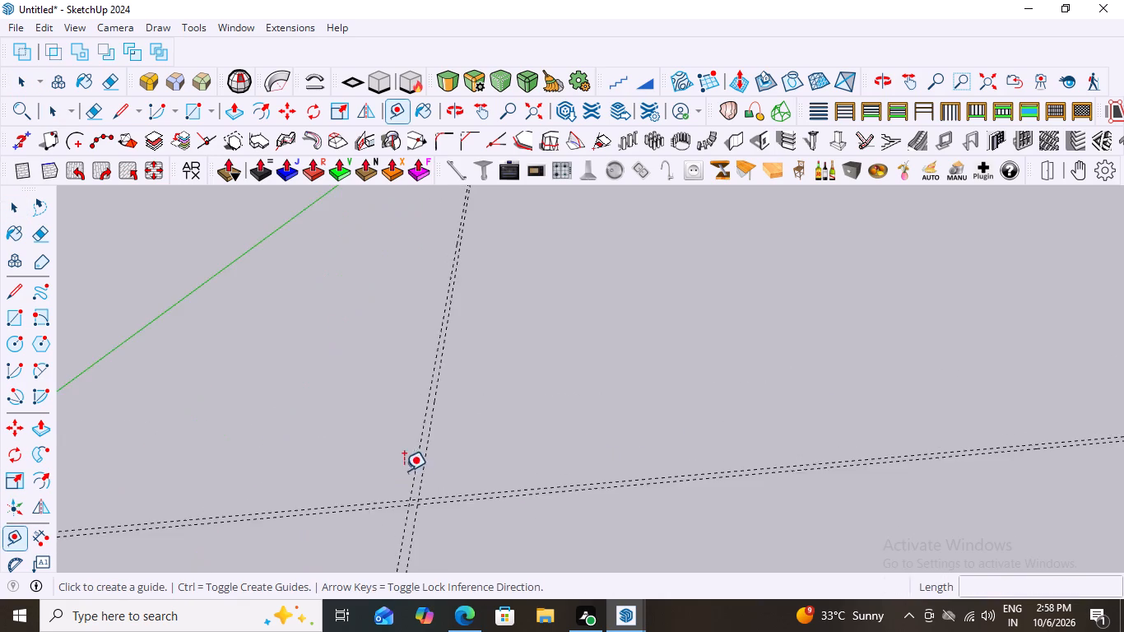
scroll(404, 471, up, 7)
click(559, 460)
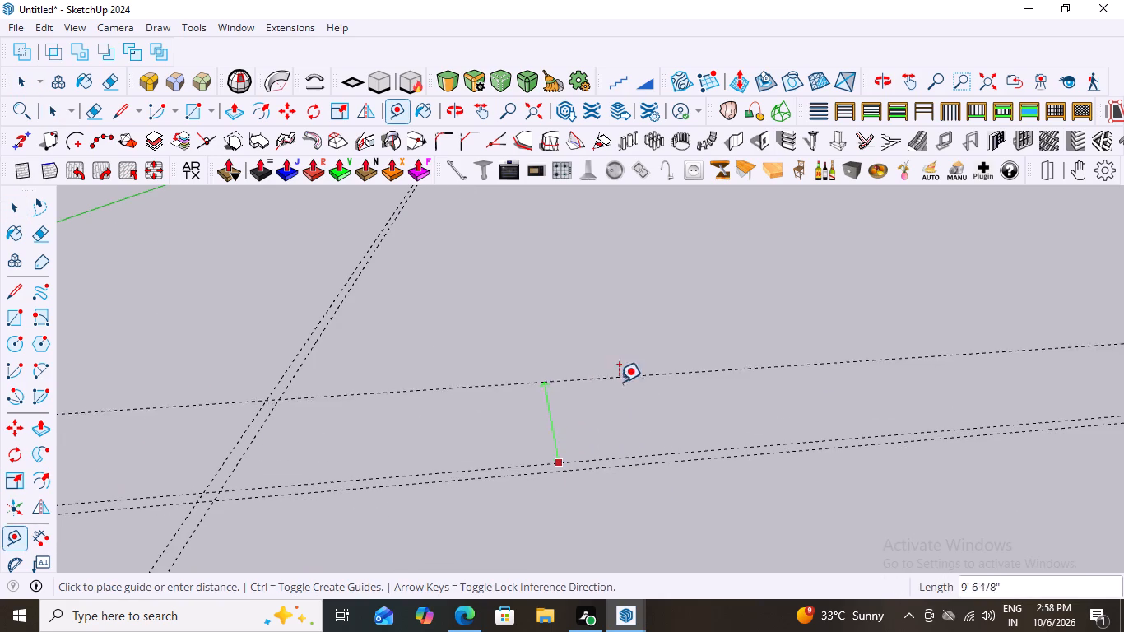
scroll(621, 387, down, 16)
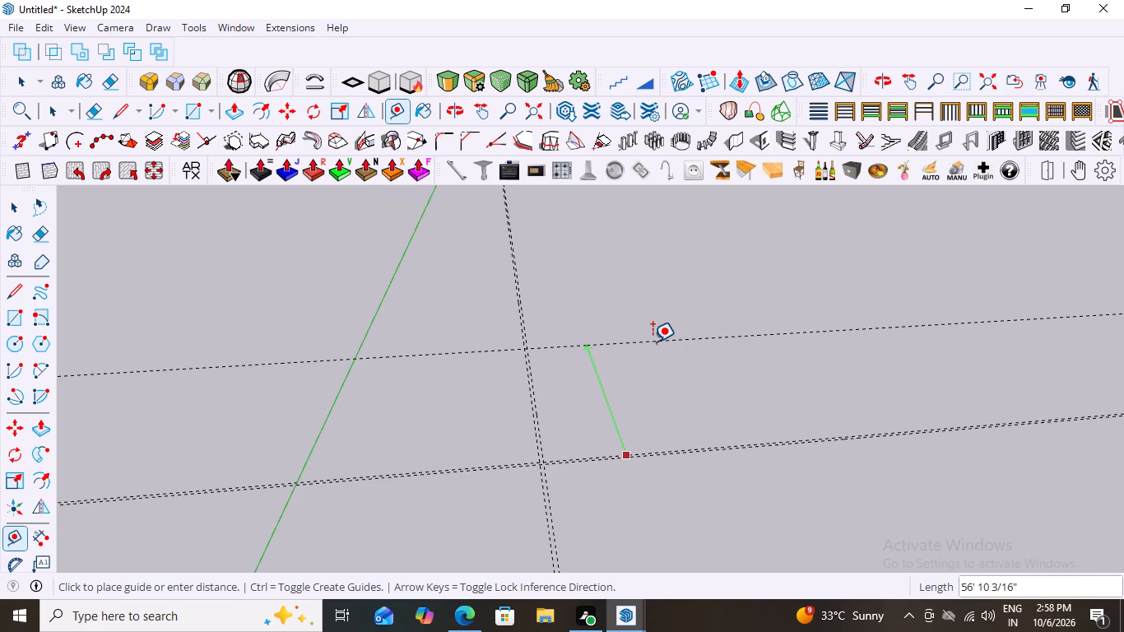
text(5')
key(Return)
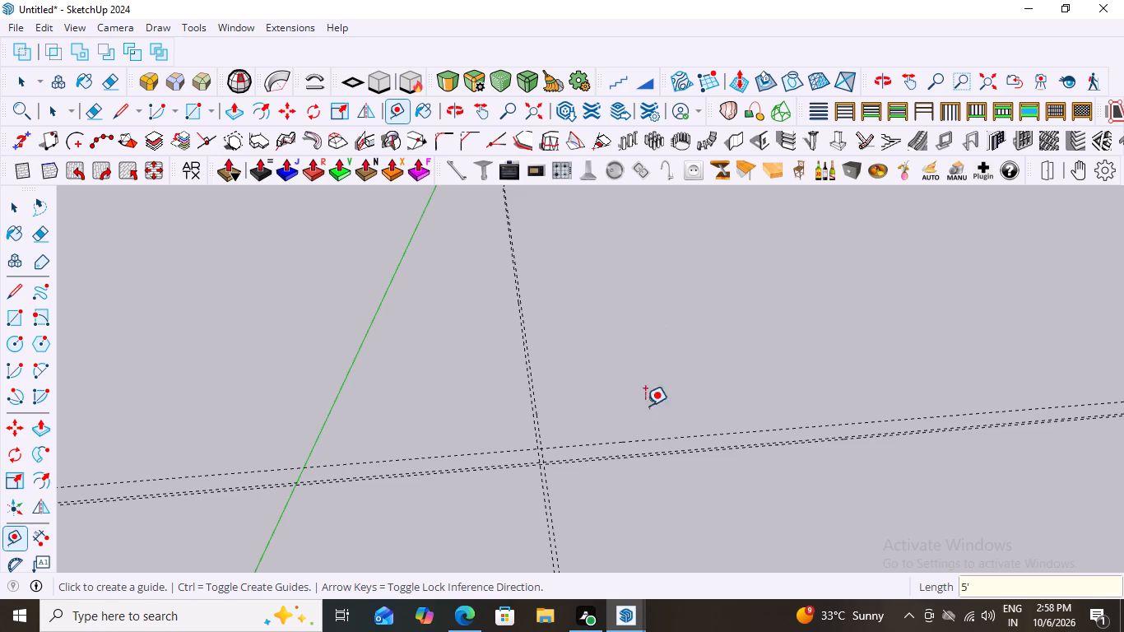
scroll(579, 473, up, 8)
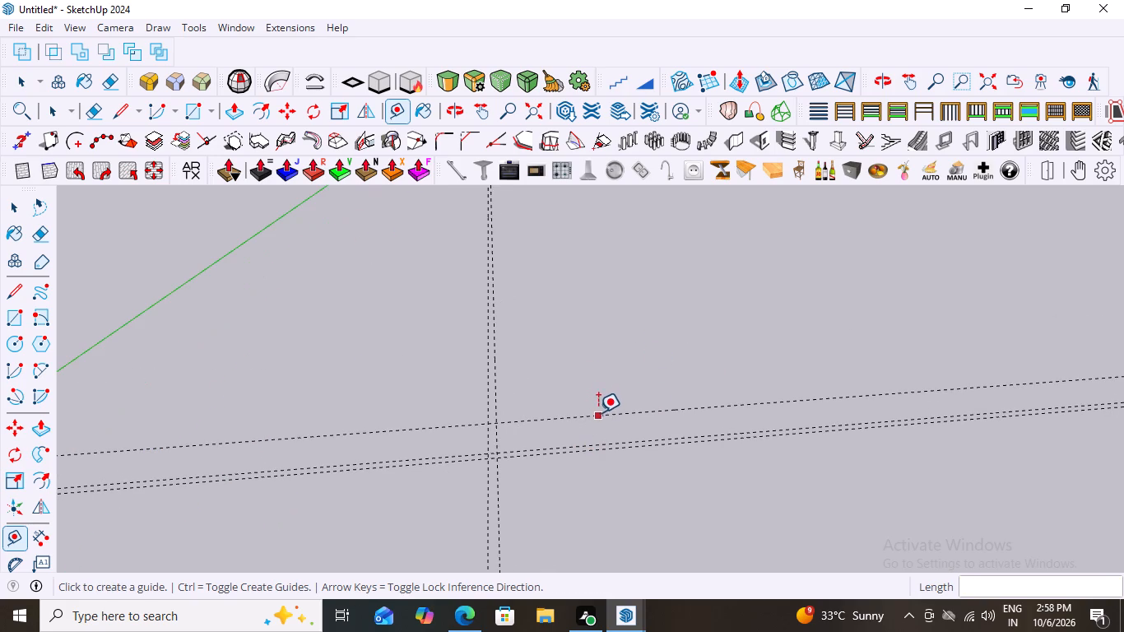
Add a parallel guide 9" behind the rearmost guide running along the red direction.
click(598, 413)
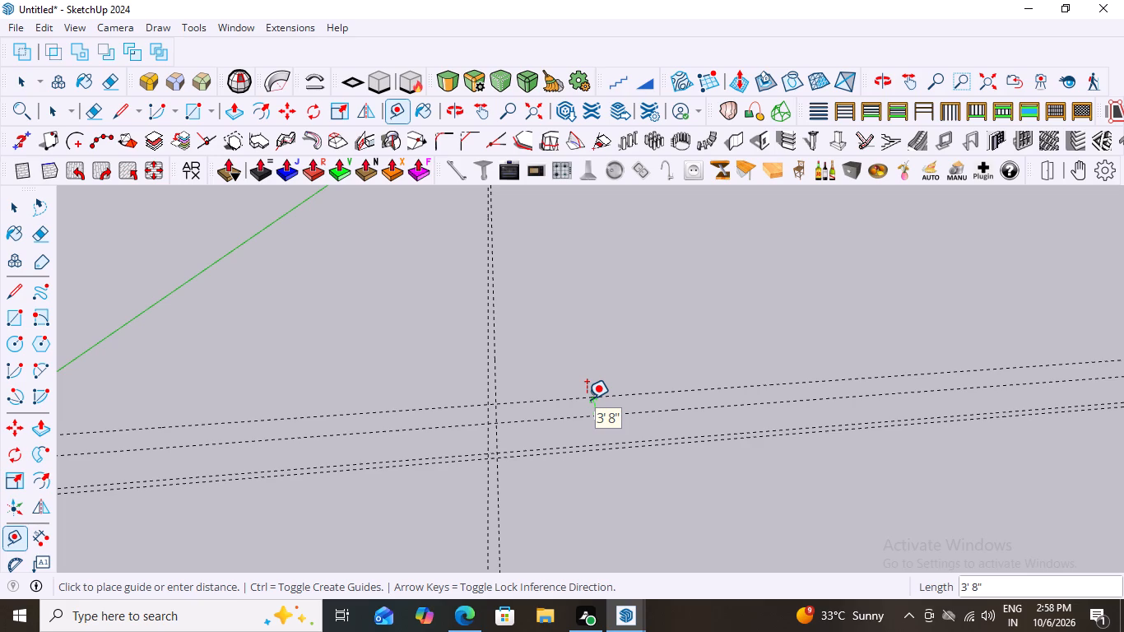
key(9)
key(shift+quotedbl)
key(Return)
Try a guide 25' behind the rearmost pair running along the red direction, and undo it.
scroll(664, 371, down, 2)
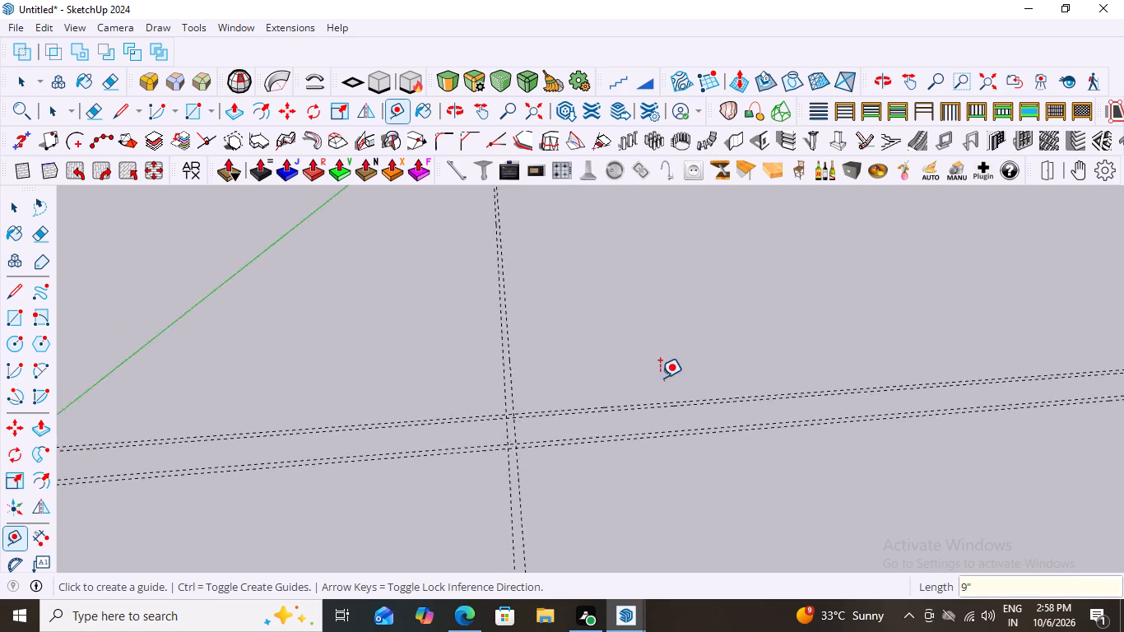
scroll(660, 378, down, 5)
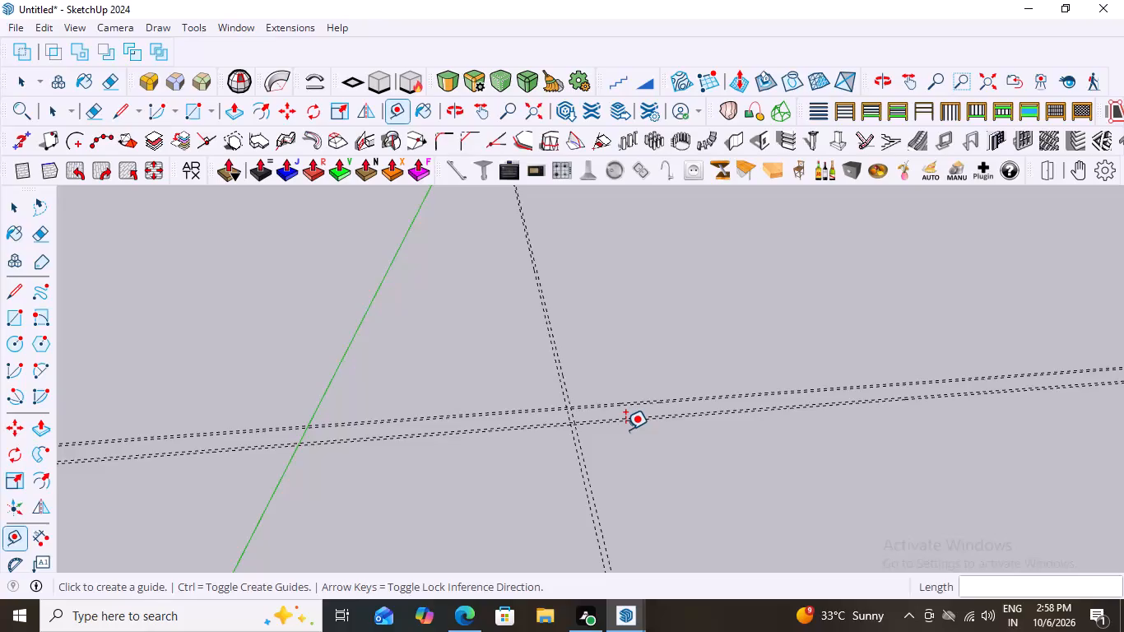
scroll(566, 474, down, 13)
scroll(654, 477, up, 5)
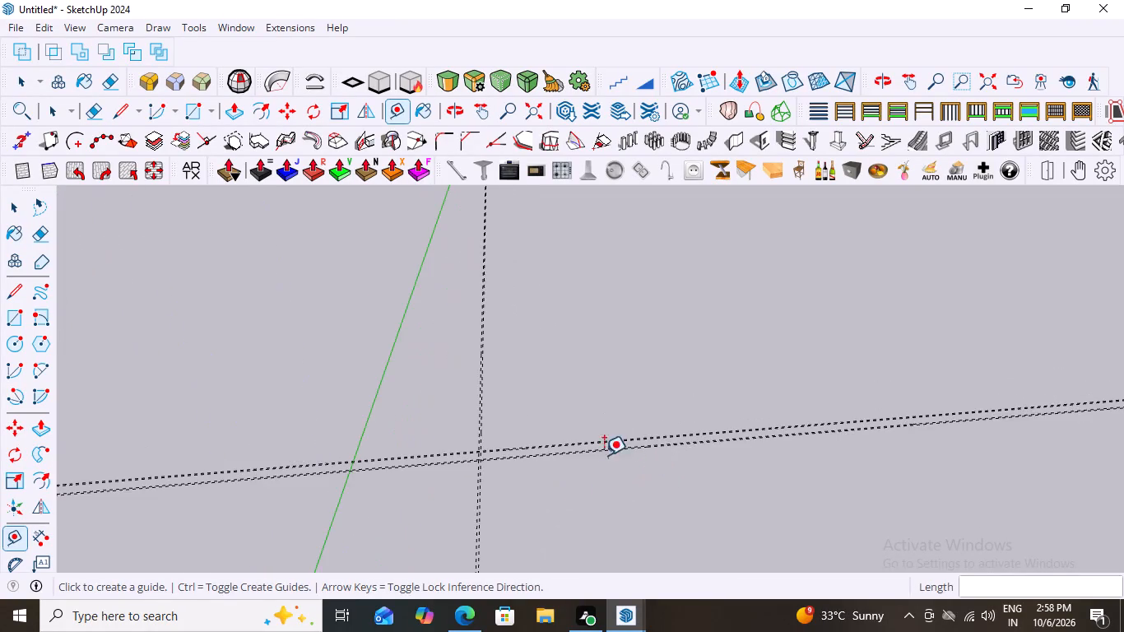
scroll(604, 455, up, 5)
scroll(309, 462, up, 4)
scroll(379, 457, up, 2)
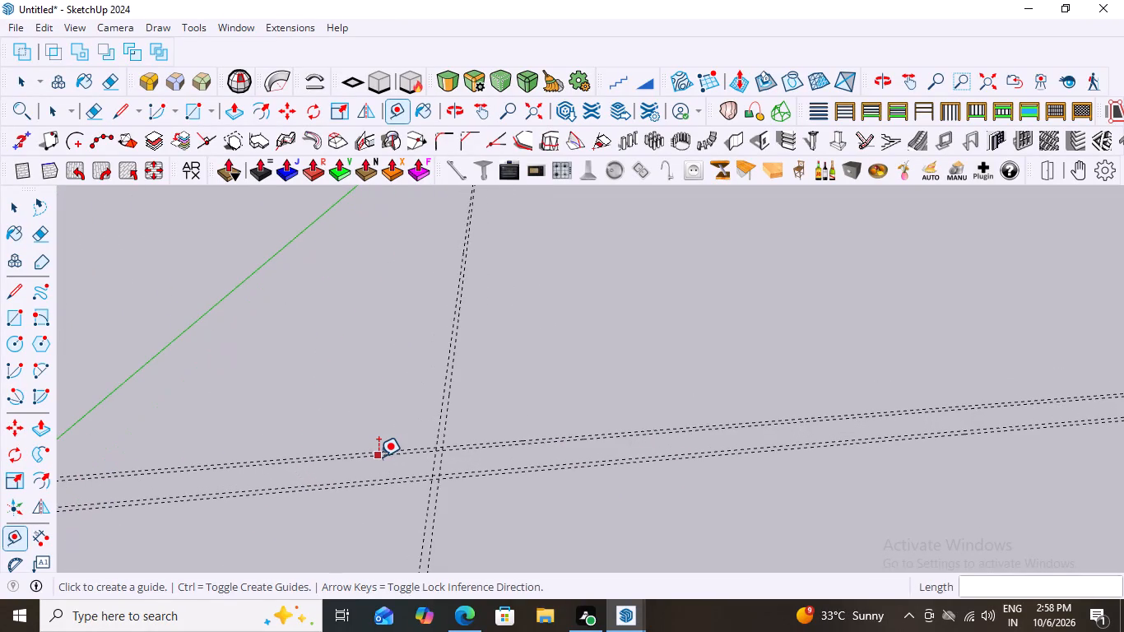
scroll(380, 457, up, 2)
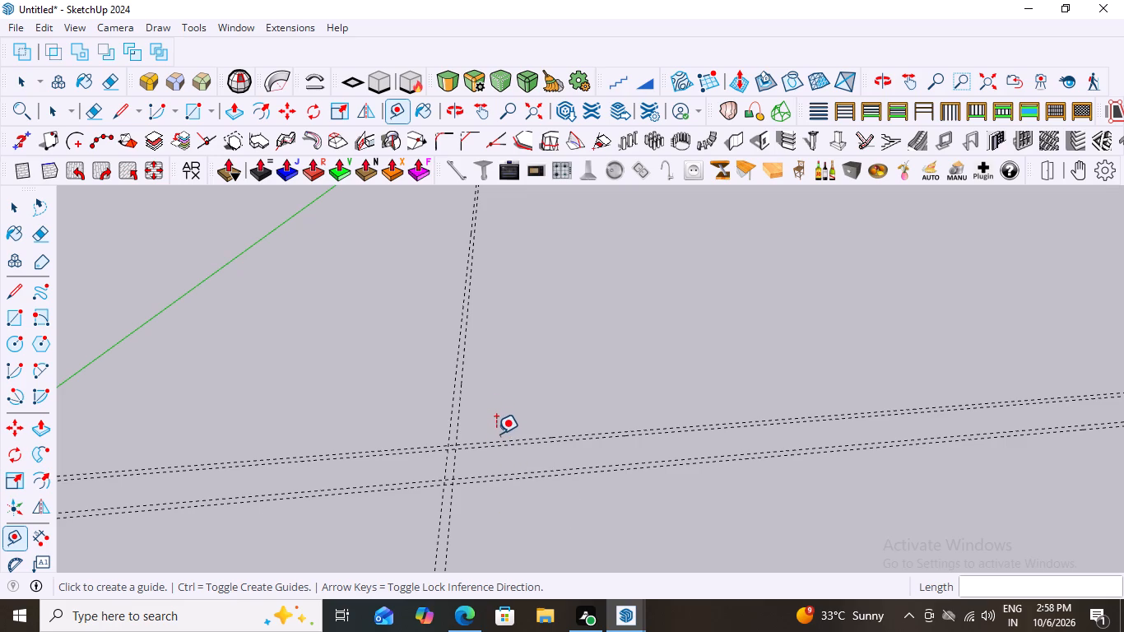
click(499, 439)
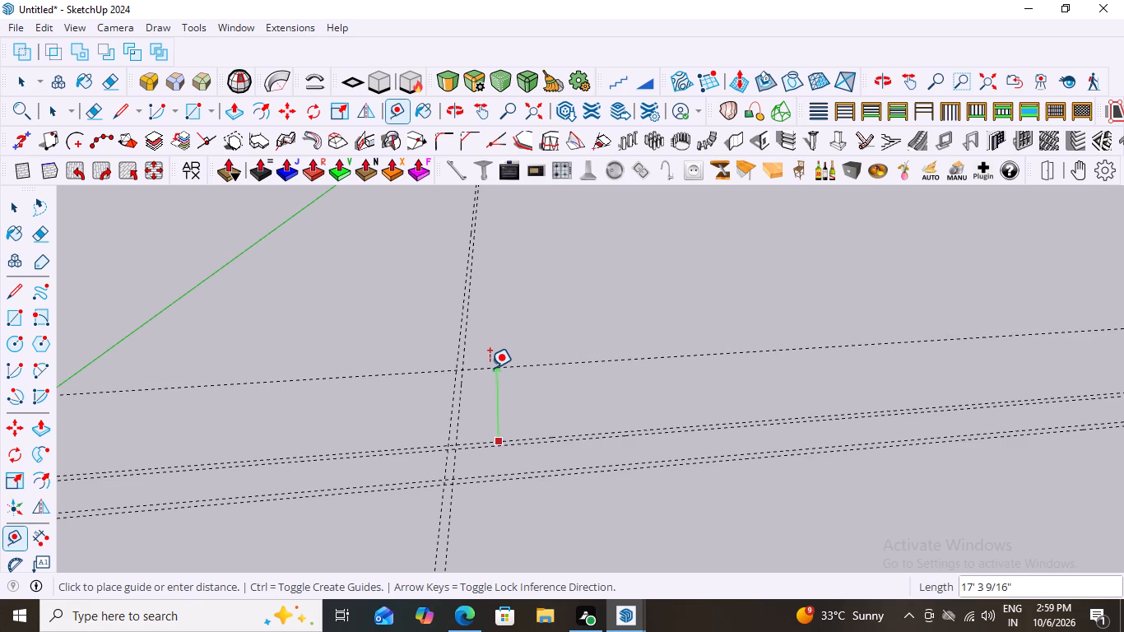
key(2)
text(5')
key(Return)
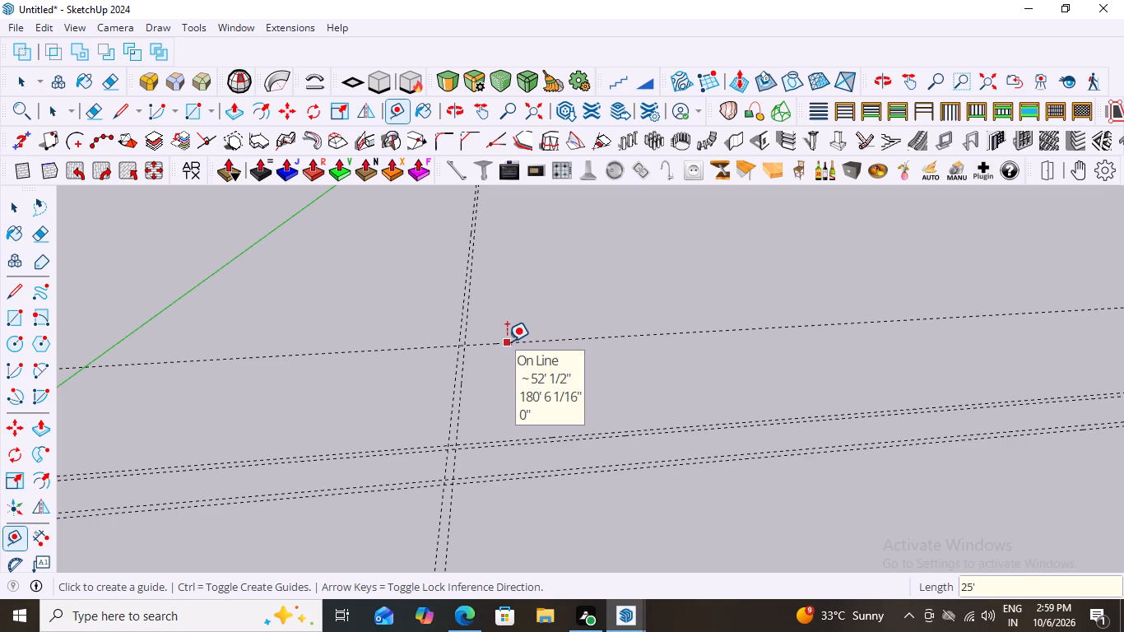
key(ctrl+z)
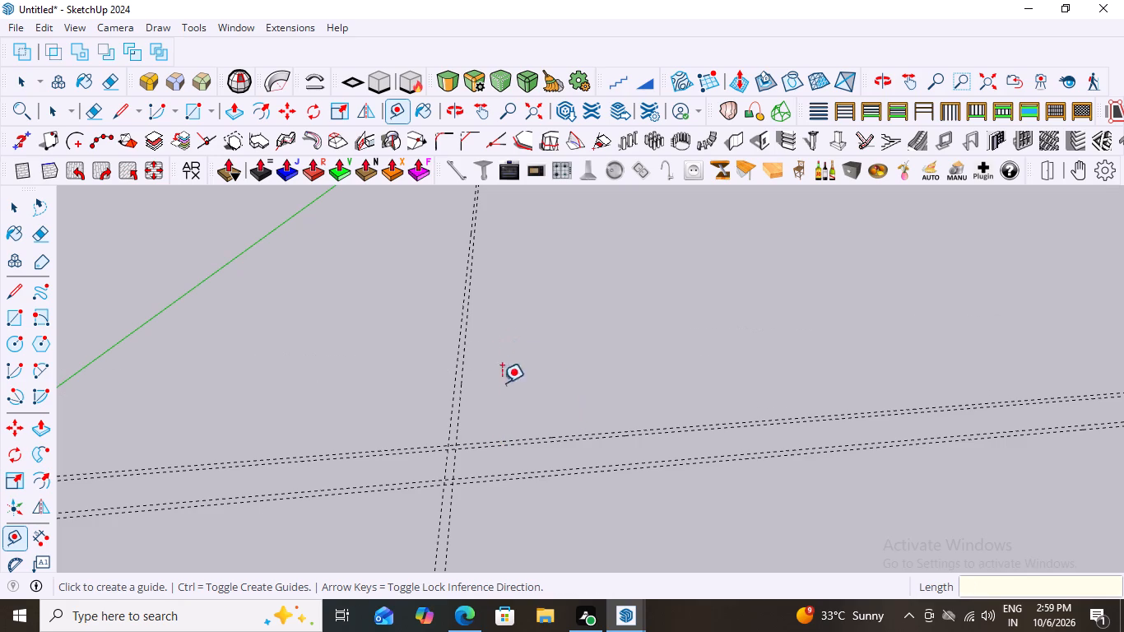
Add a guide 10' behind the rearmost pair running along the red direction, plus a parallel guide 9" behind it.
click(513, 437)
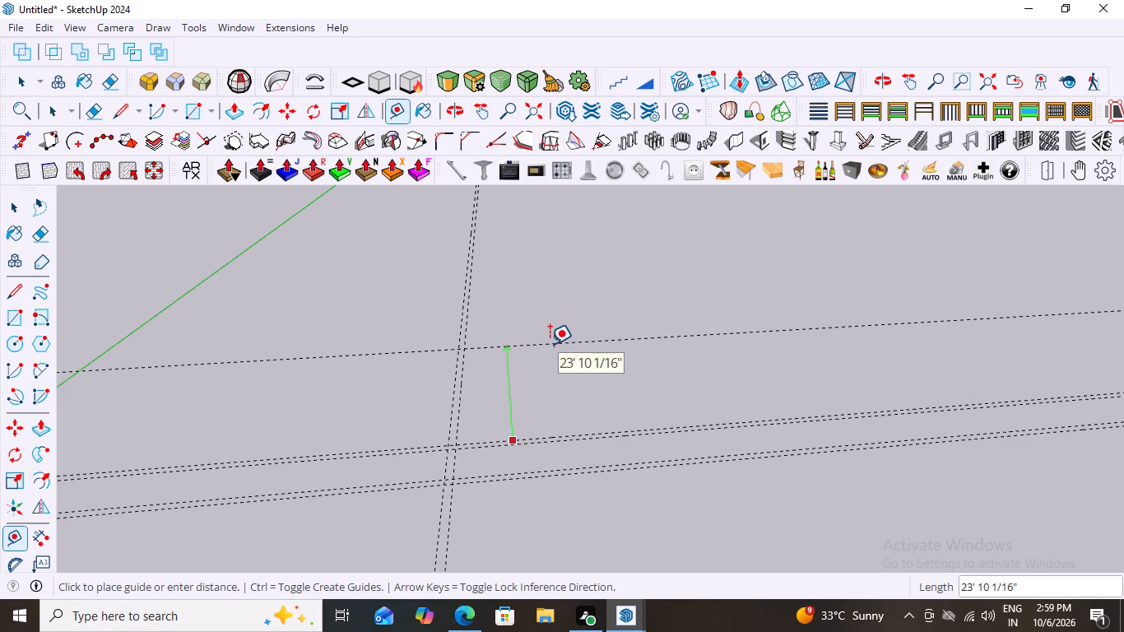
text(10')
key(Return)
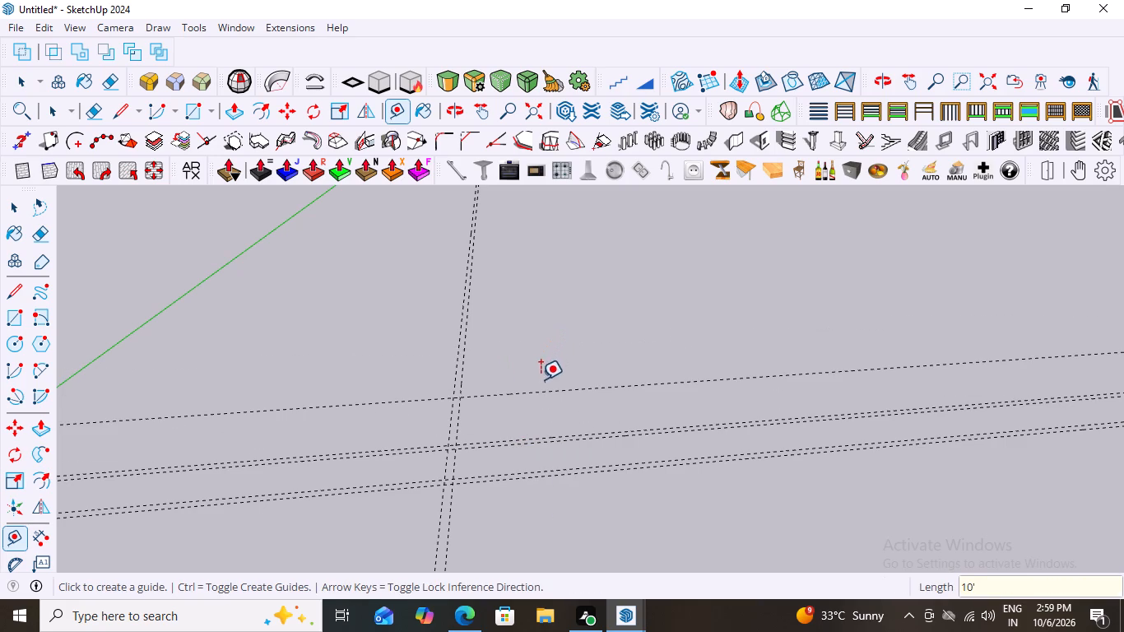
click(527, 390)
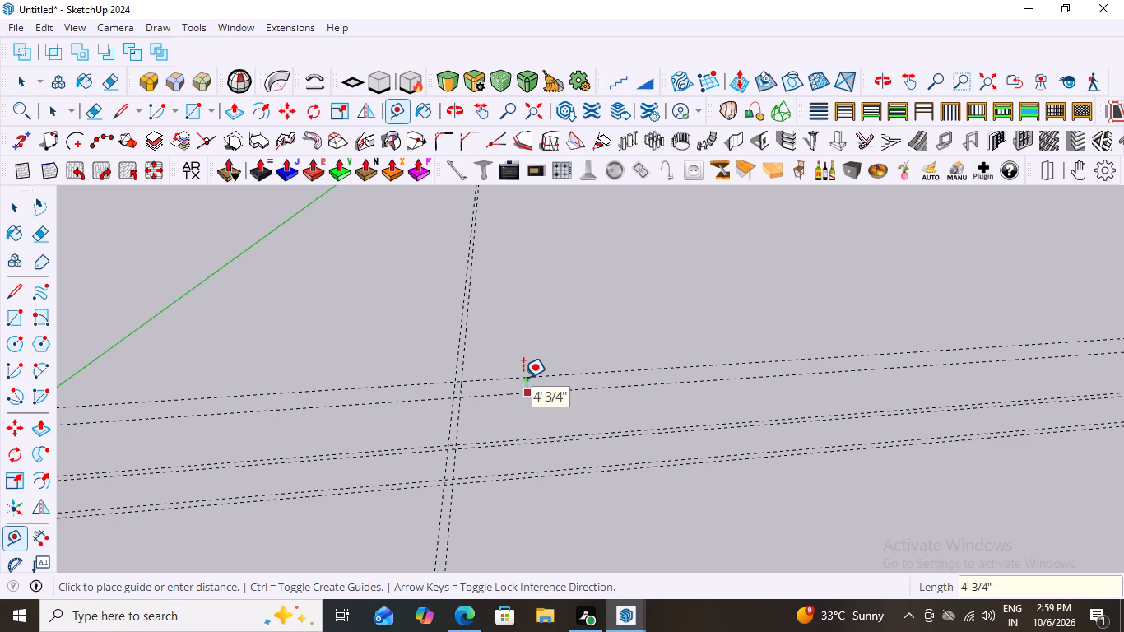
key(9)
key(shift+quotedbl)
key(Return)
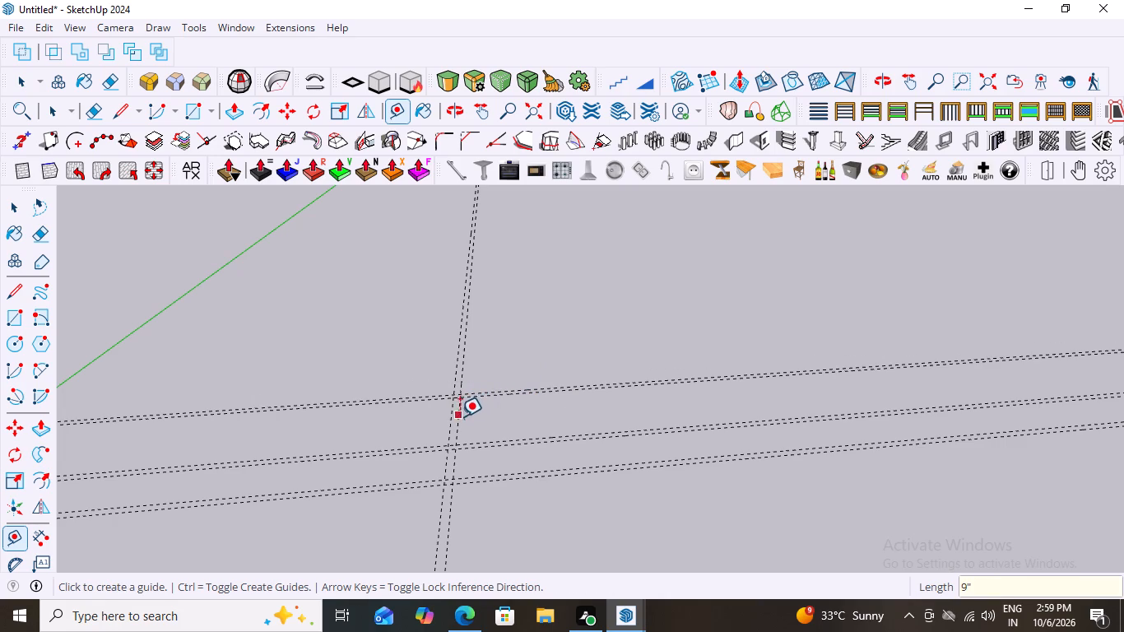
Add a guide 10' from the pair along the green direction, away from the green axis, plus another 9" beyond it.
click(454, 419)
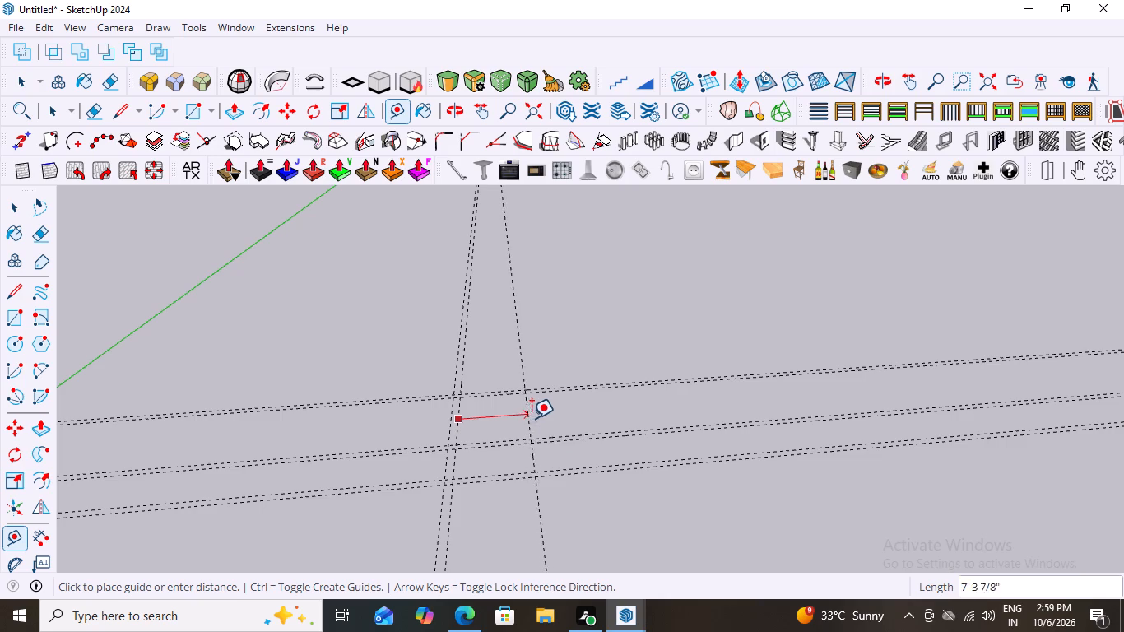
scroll(552, 415, up, 3)
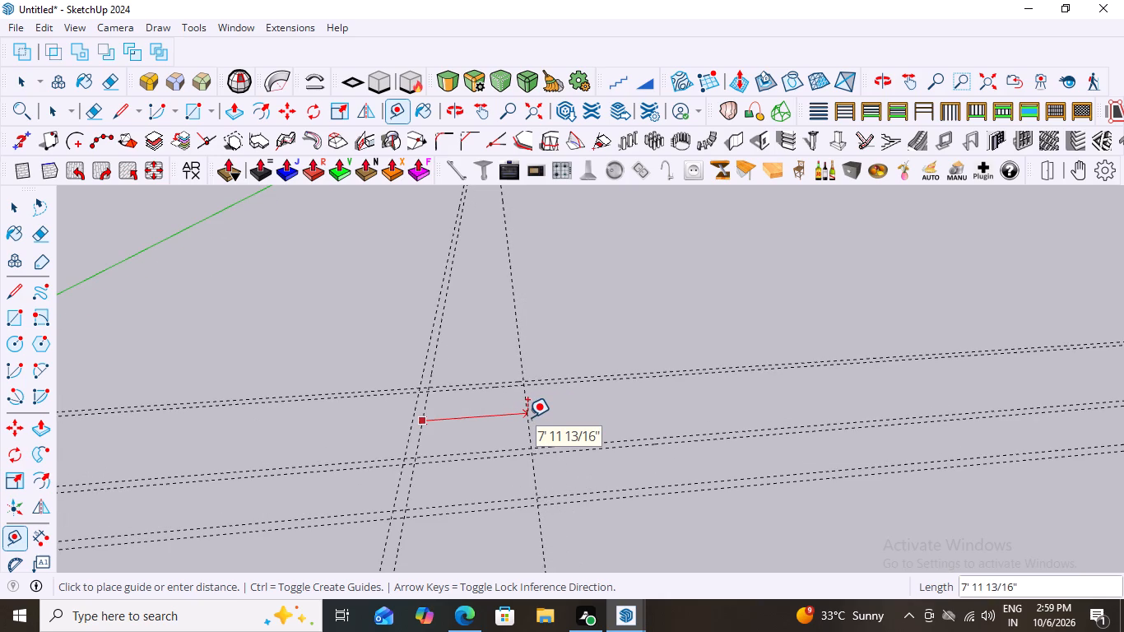
key(1)
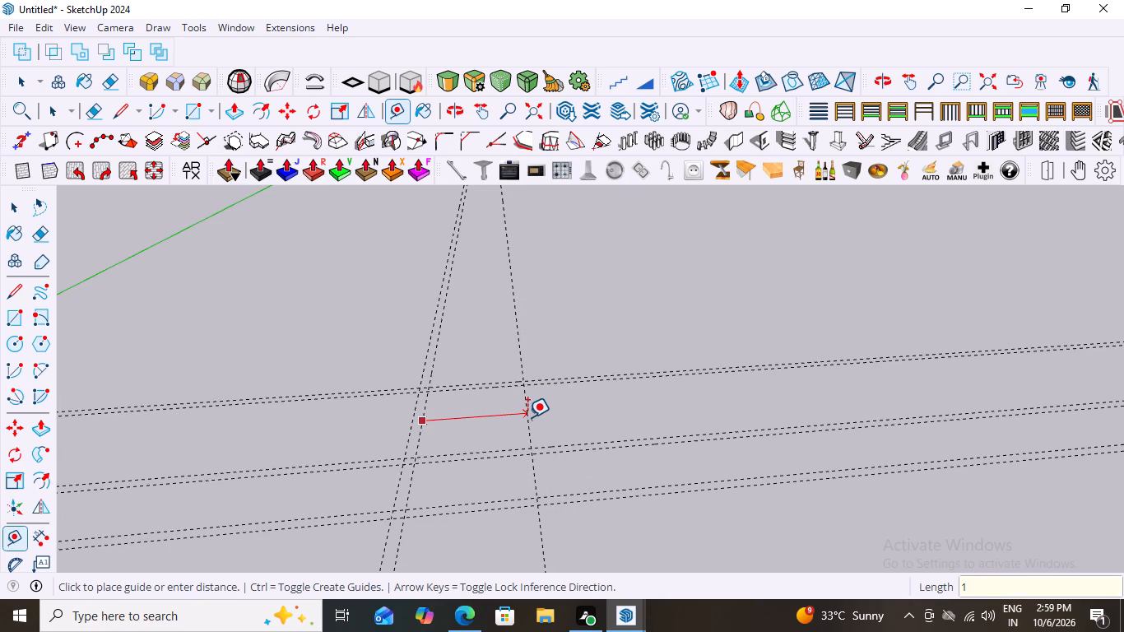
text(0')
key(Return)
scroll(488, 399, down, 4)
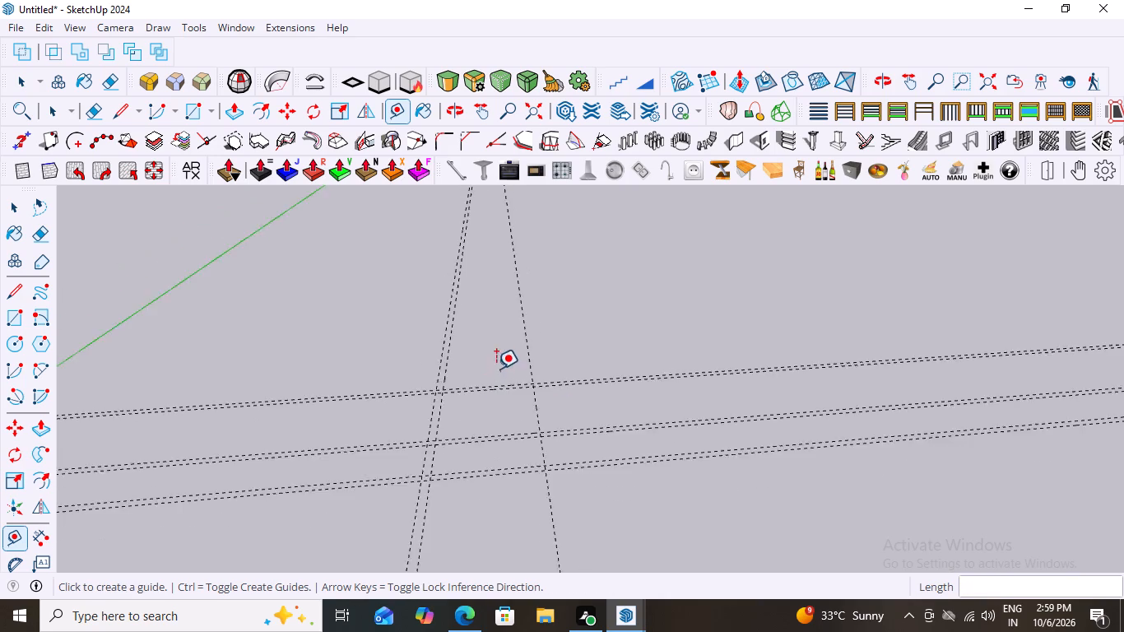
scroll(496, 369, down, 5)
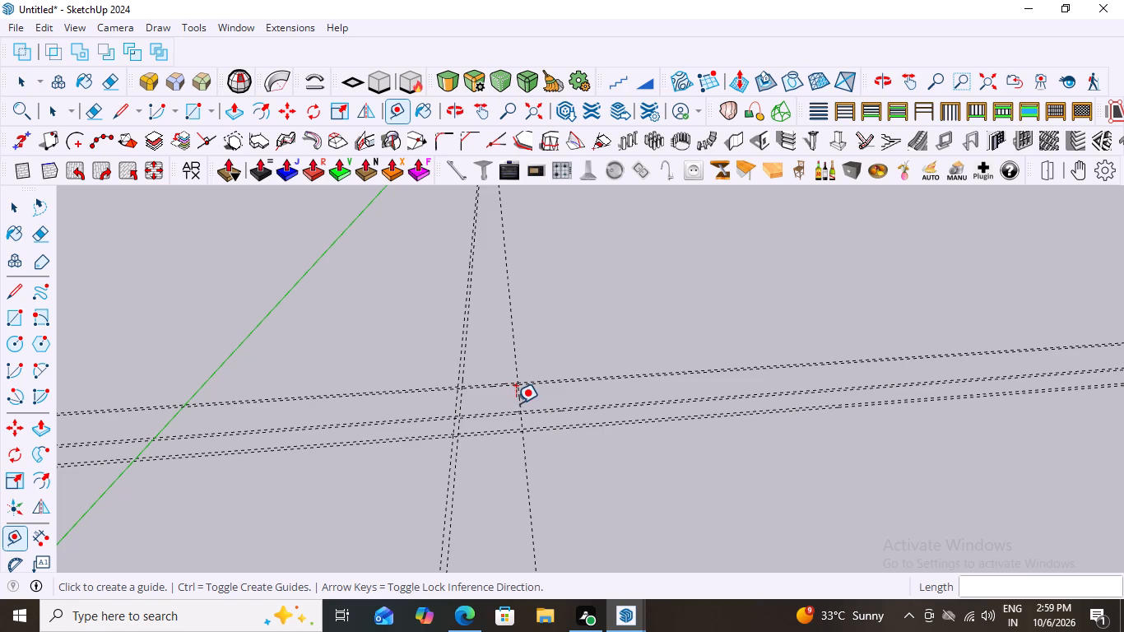
click(516, 403)
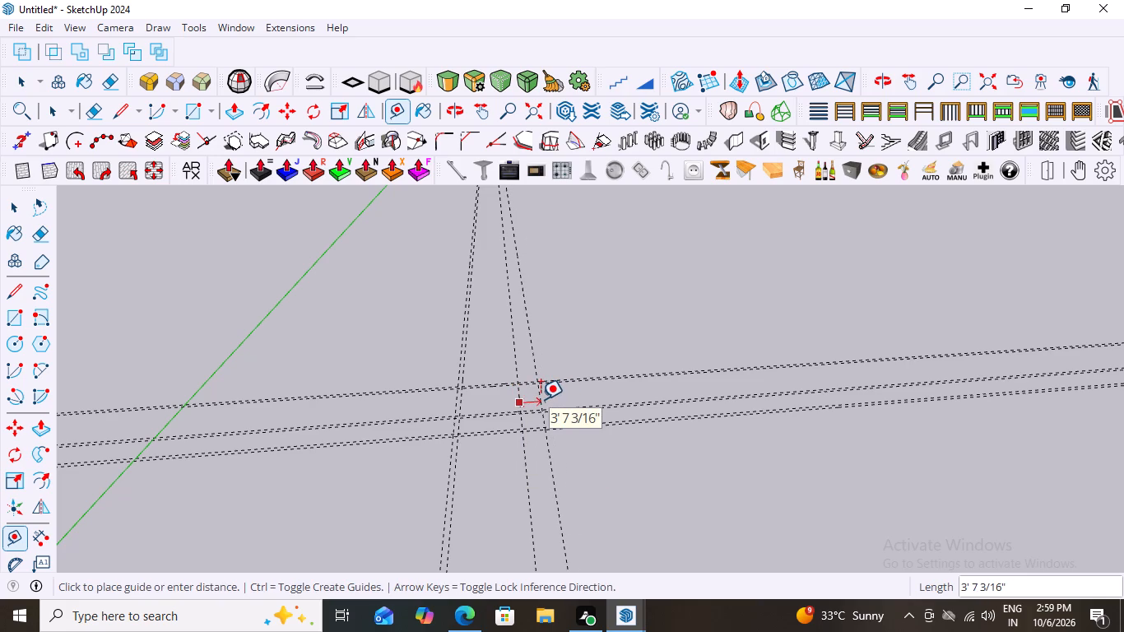
text(9")
key(Return)
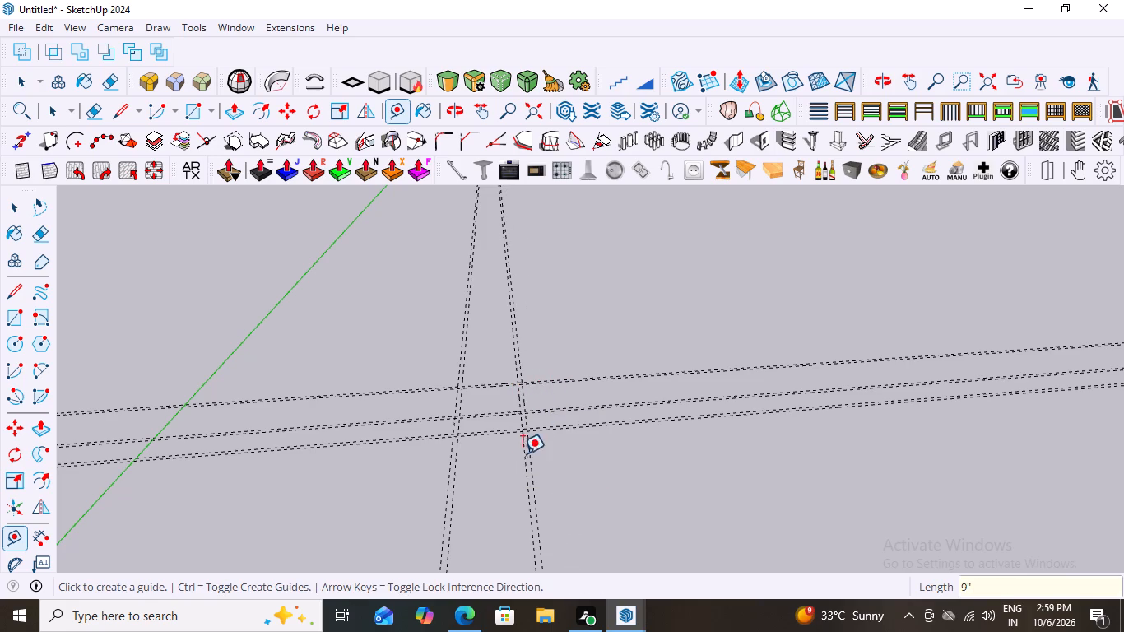
Add a guide 8' beyond the second pair along the green direction, plus a parallel guide 9" from it.
scroll(523, 462, up, 6)
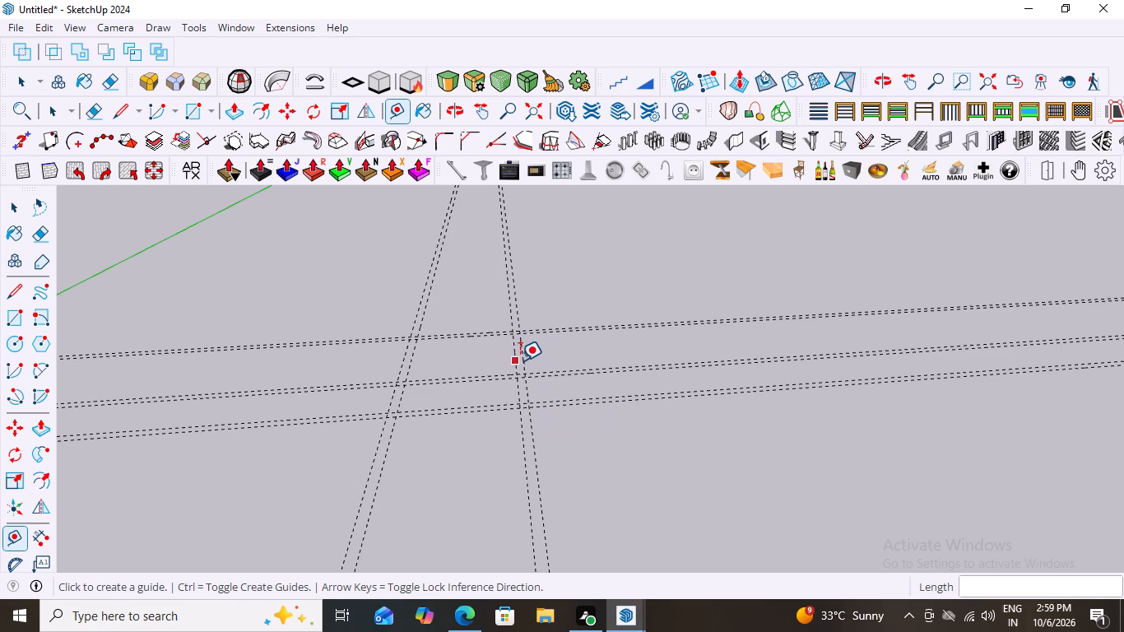
click(521, 360)
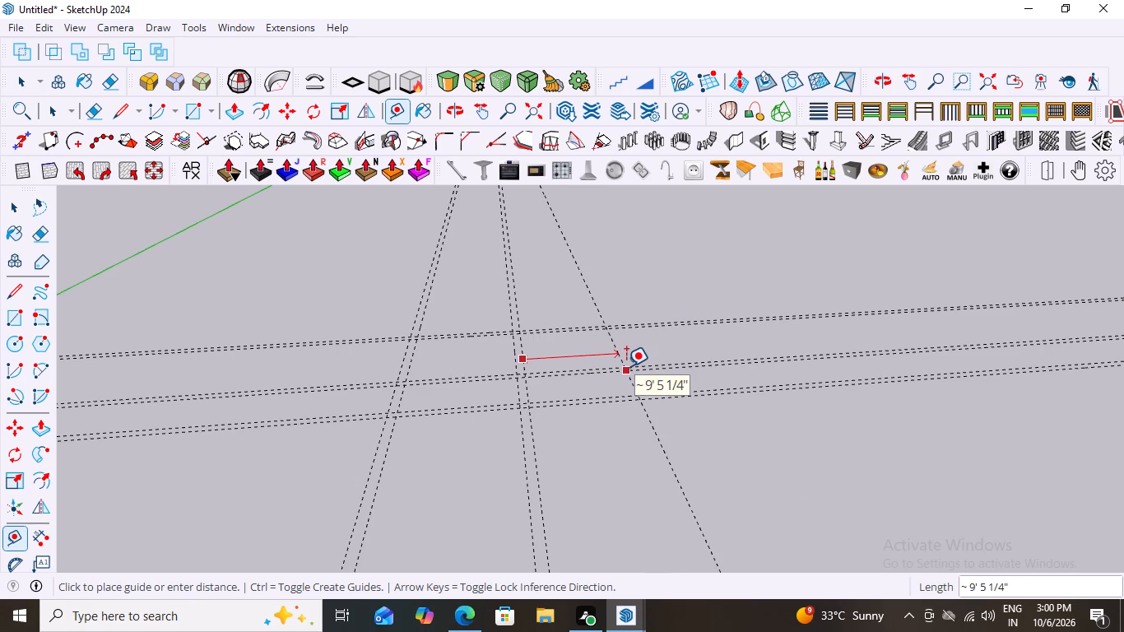
text(8')
key(Return)
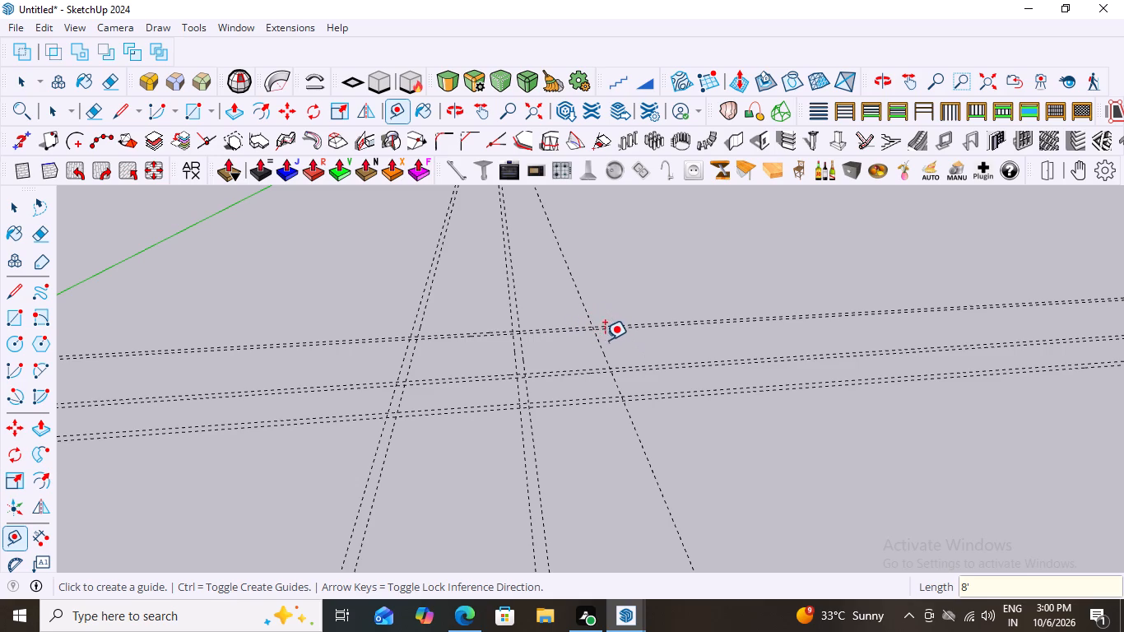
click(594, 338)
text(9")
key(Return)
scroll(562, 309, down, 7)
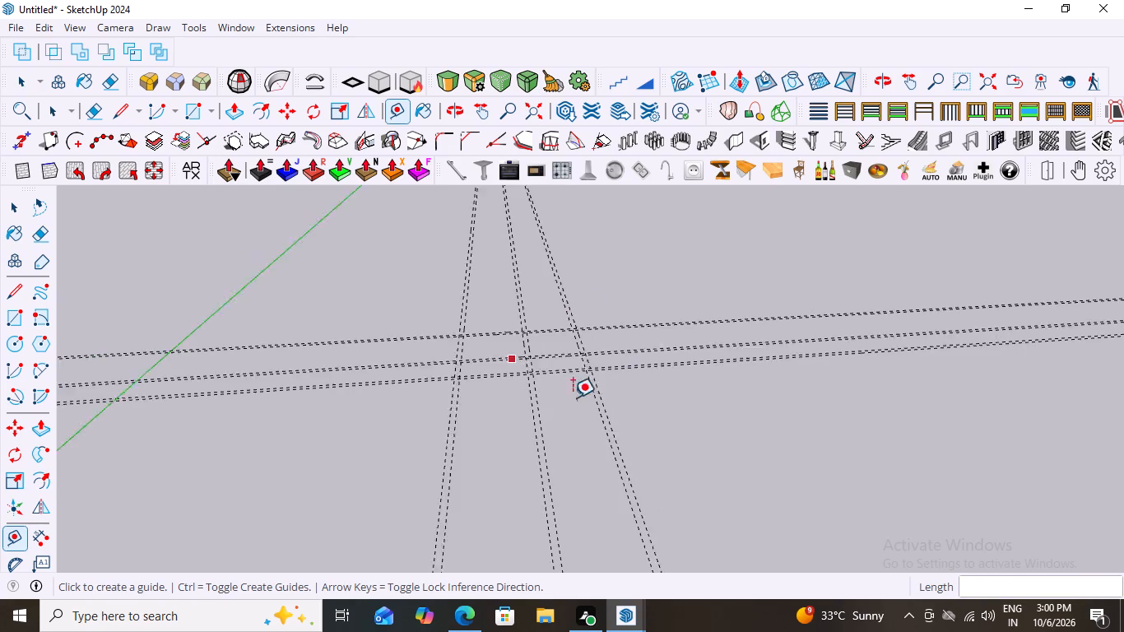
key(space)
Set up a type 1 vertical wall in the 1001bit wall builder with a height of 10'.
scroll(490, 370, up, 3)
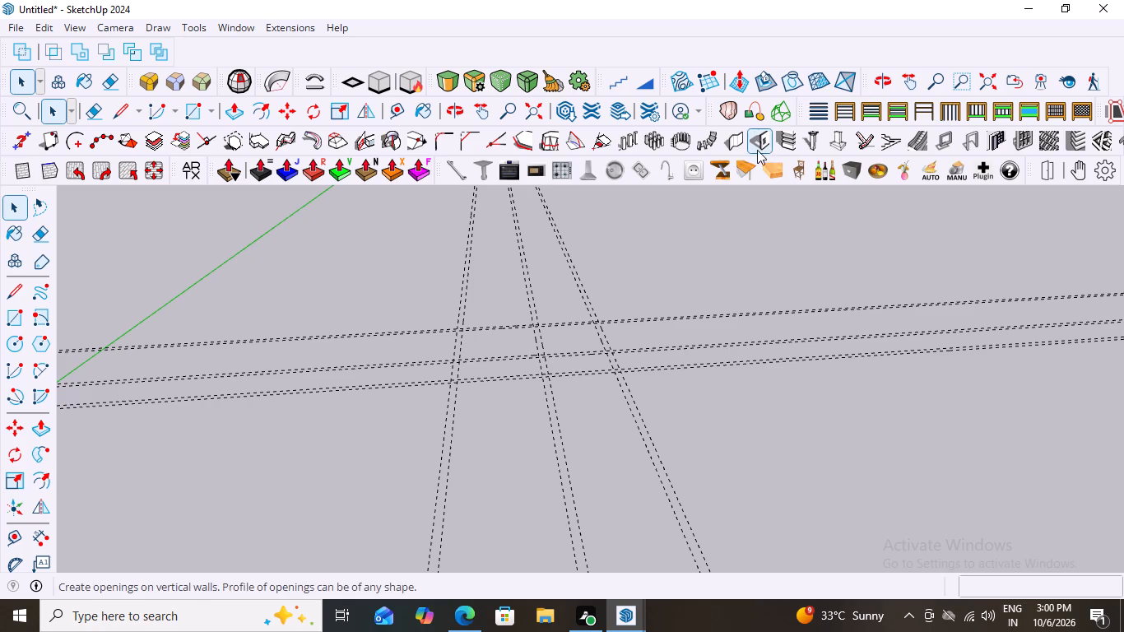
click(732, 140)
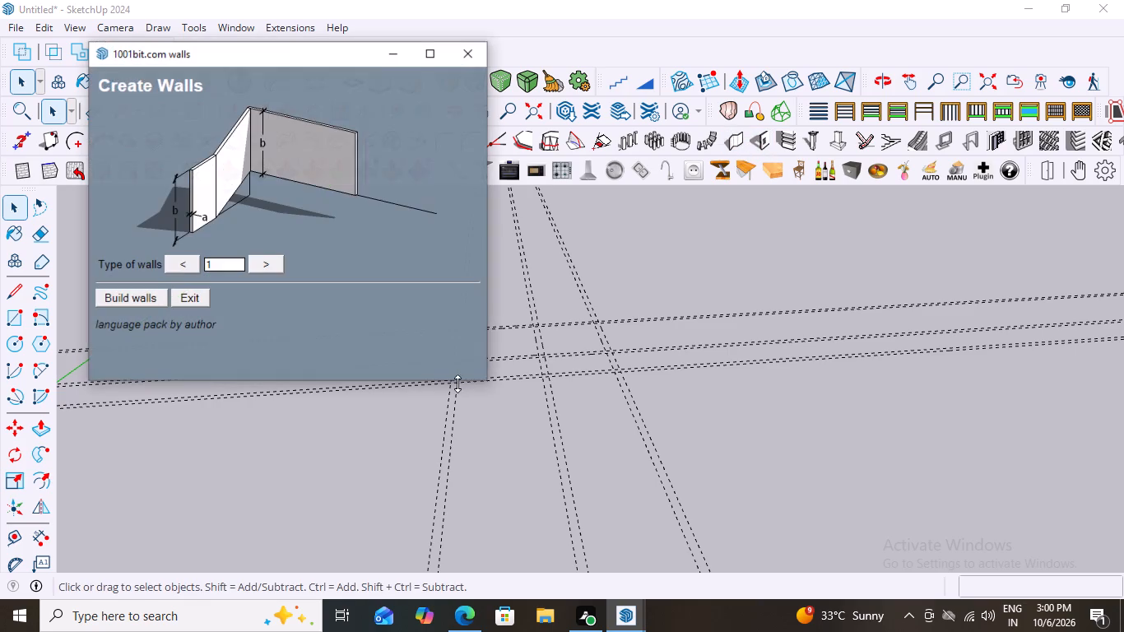
click(132, 296)
click(271, 329)
key(BackSpace)
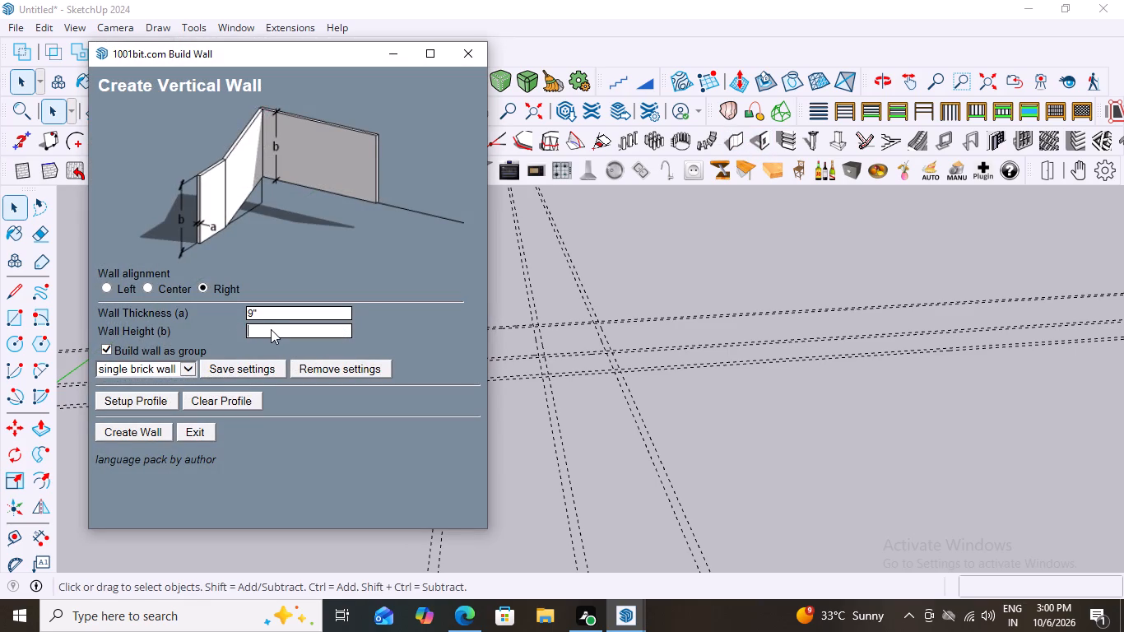
key(1)
key(0)
key(apostrophe)
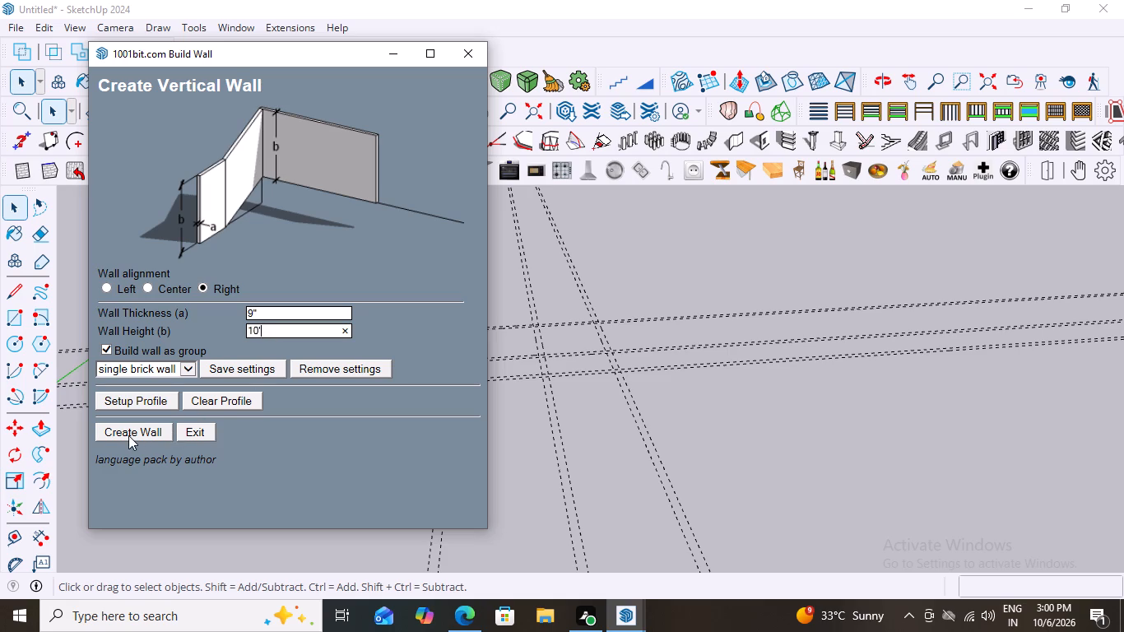
click(128, 433)
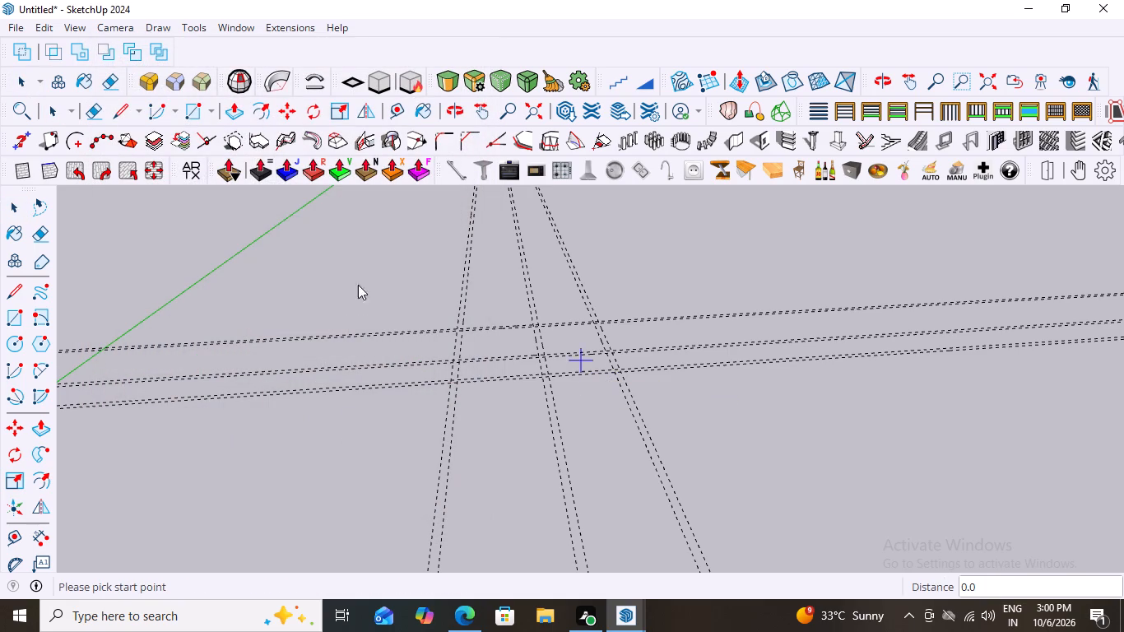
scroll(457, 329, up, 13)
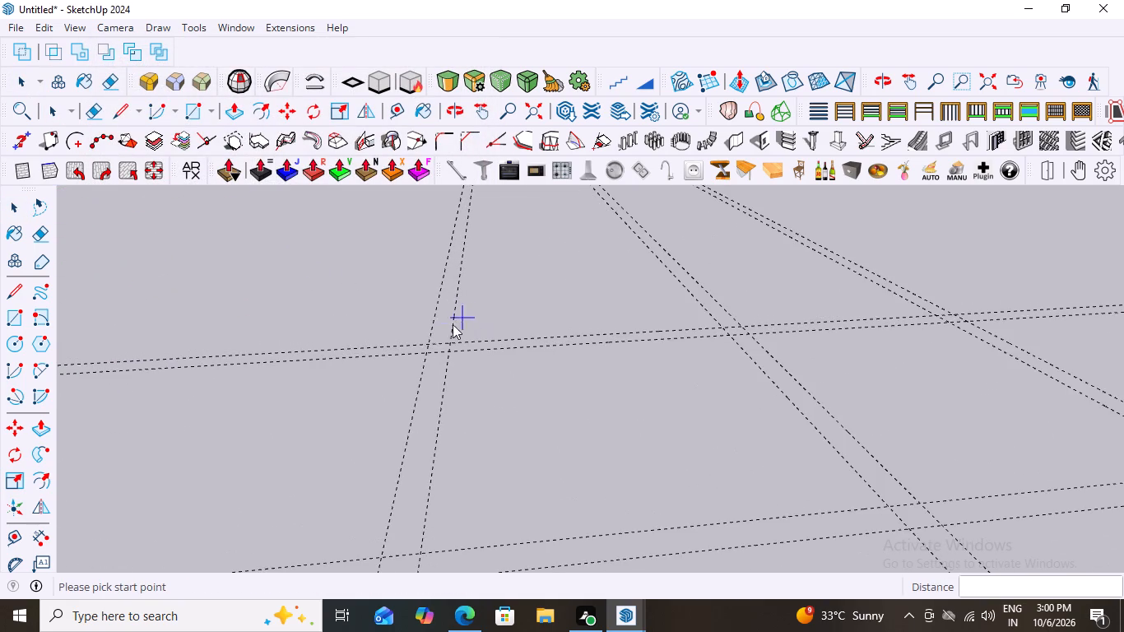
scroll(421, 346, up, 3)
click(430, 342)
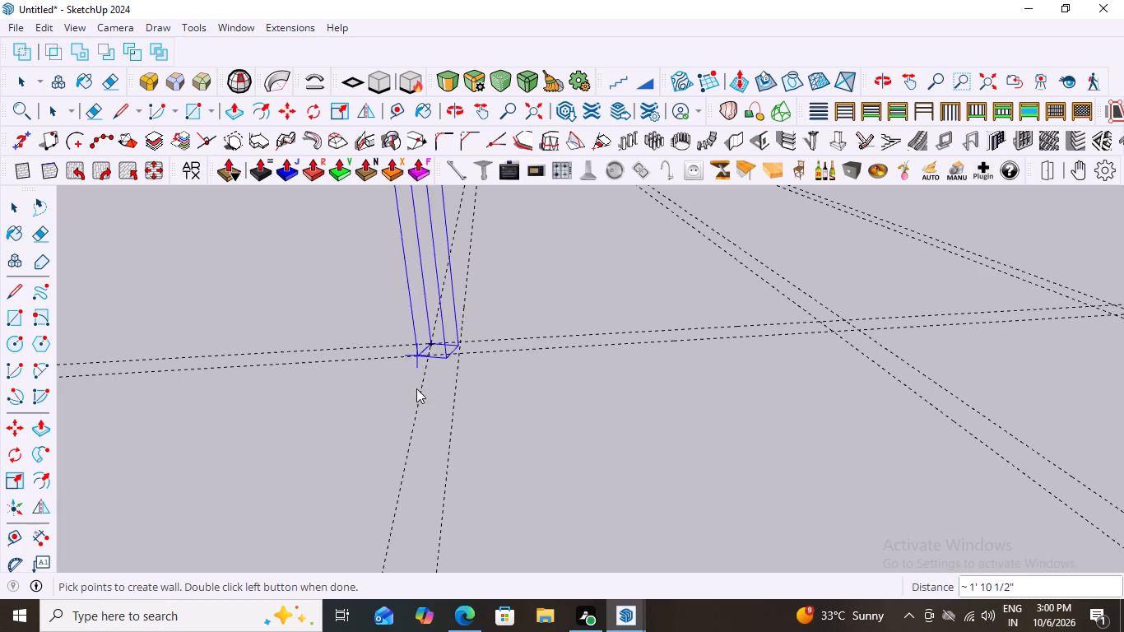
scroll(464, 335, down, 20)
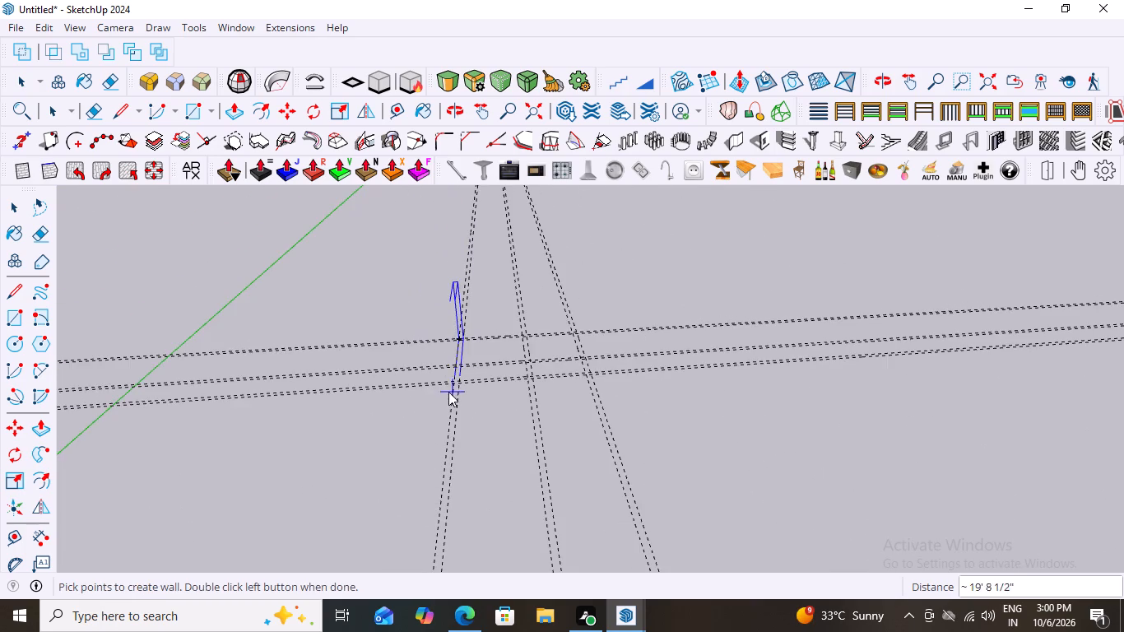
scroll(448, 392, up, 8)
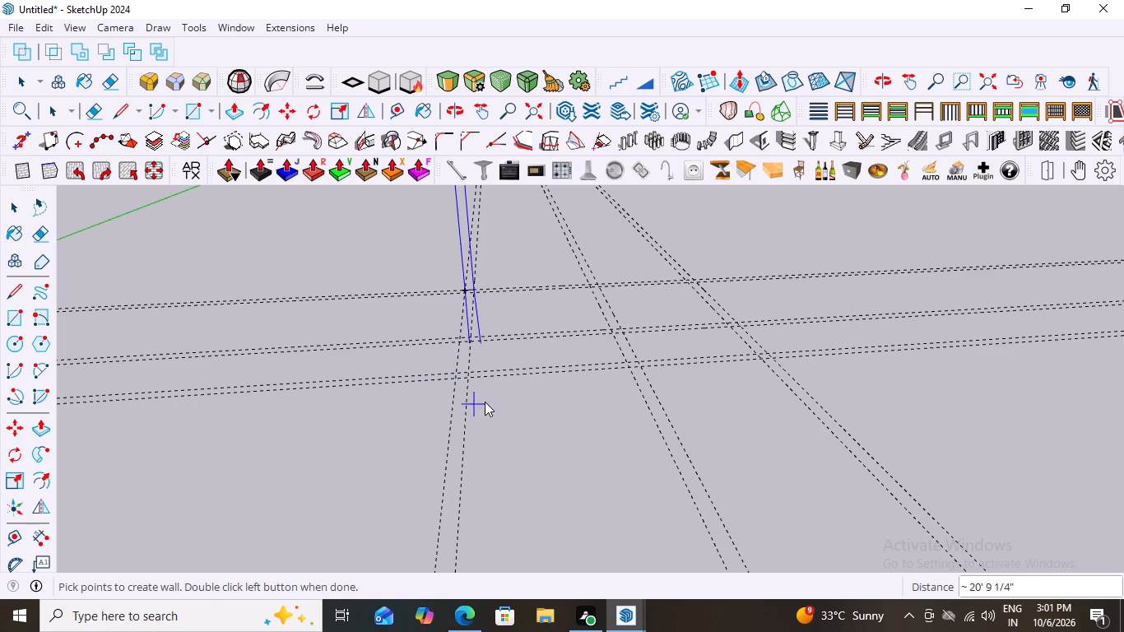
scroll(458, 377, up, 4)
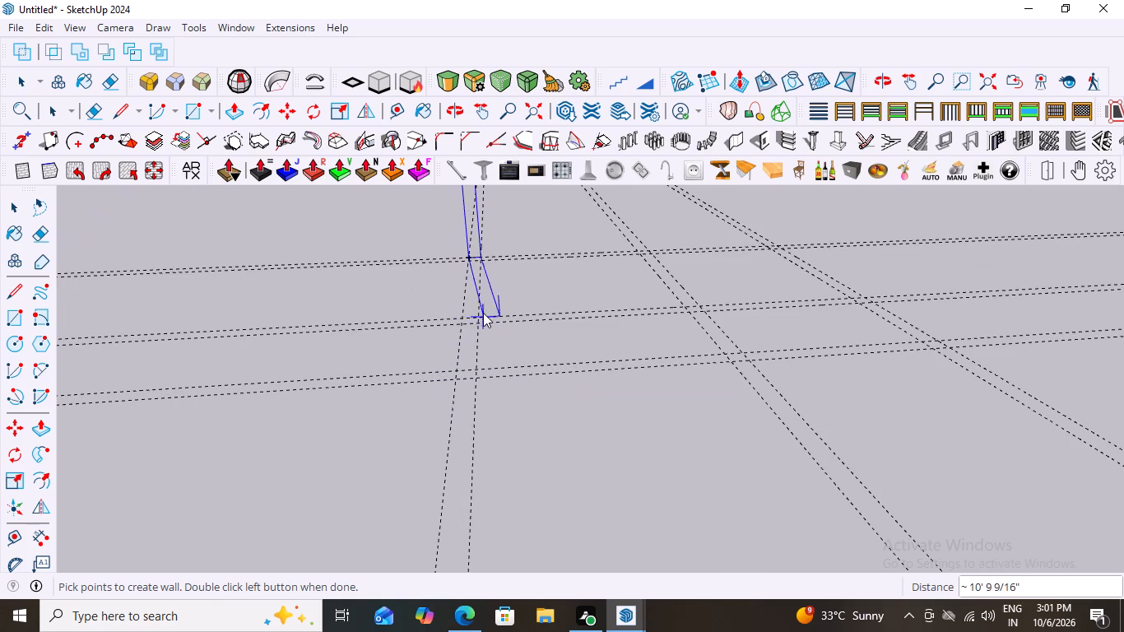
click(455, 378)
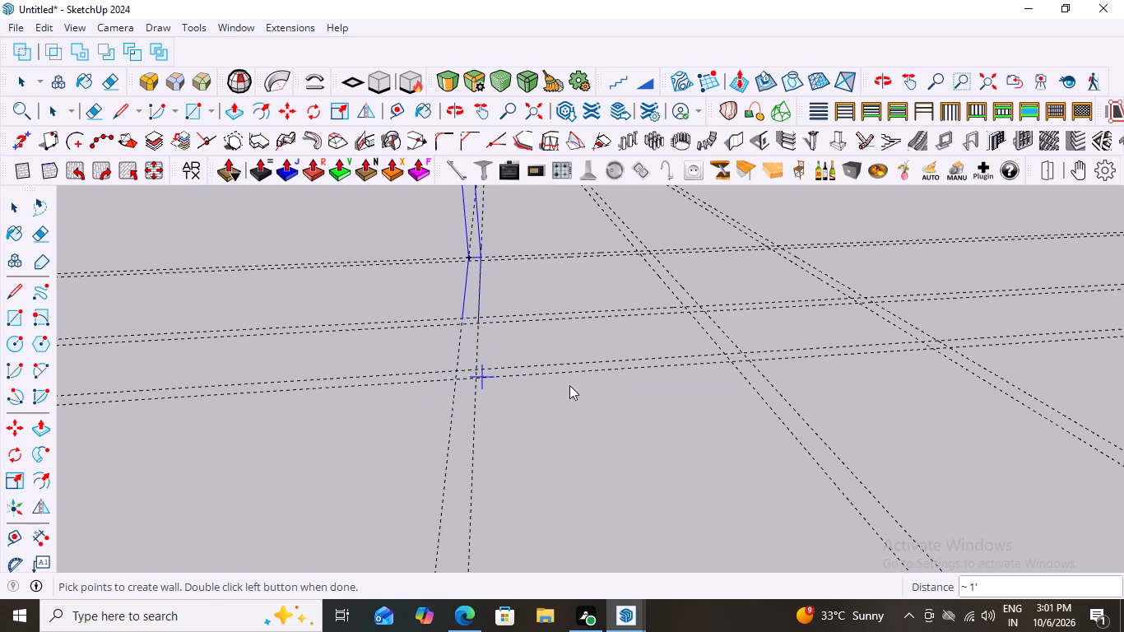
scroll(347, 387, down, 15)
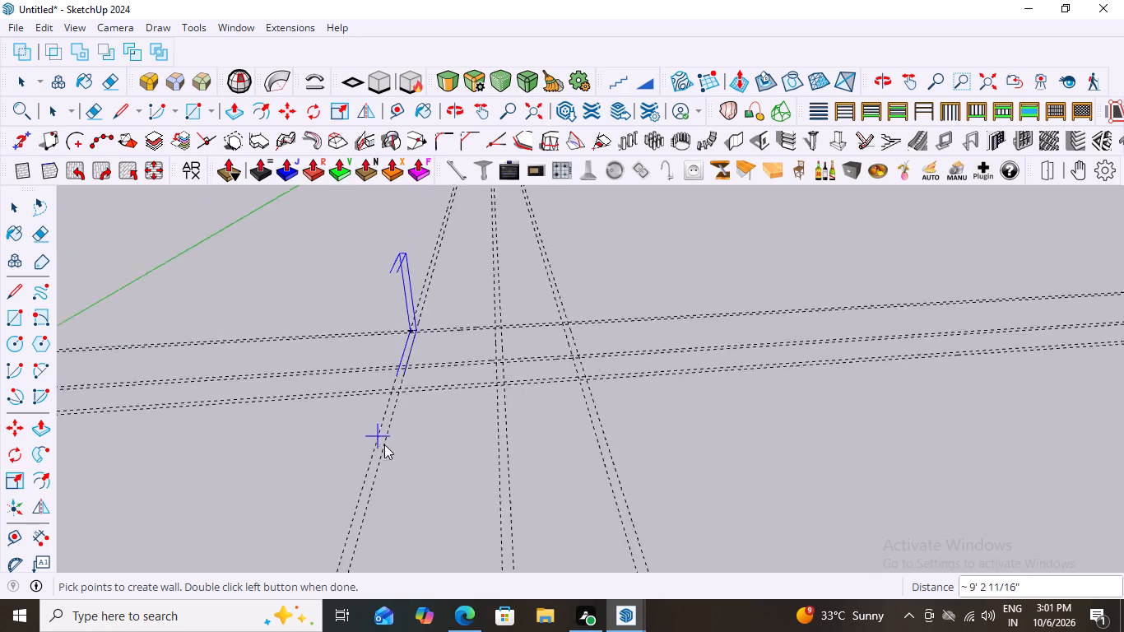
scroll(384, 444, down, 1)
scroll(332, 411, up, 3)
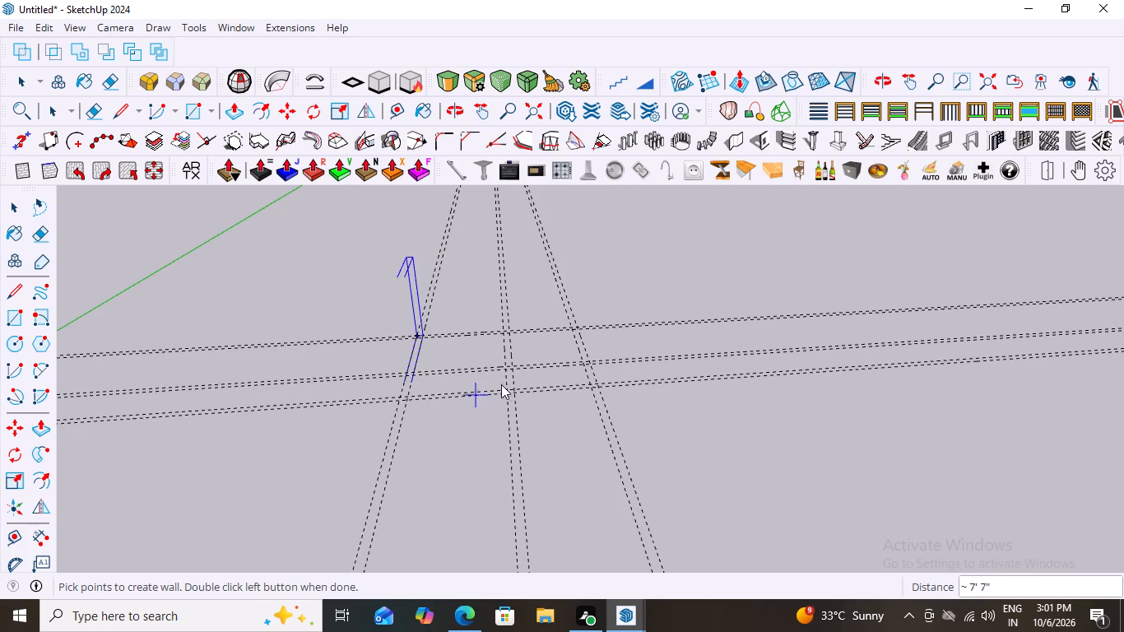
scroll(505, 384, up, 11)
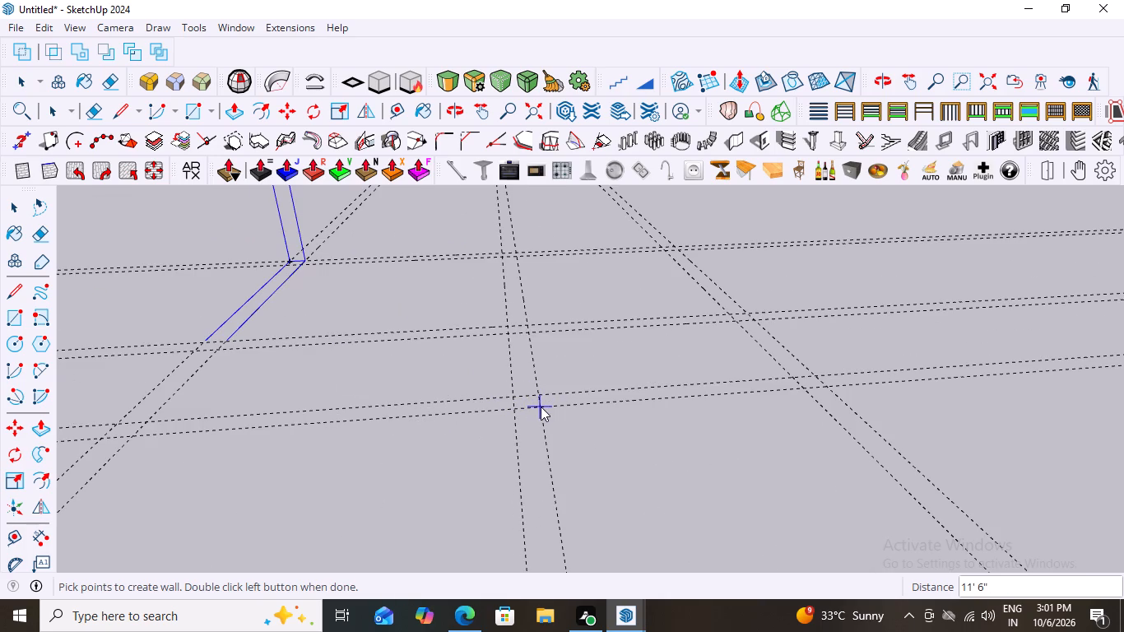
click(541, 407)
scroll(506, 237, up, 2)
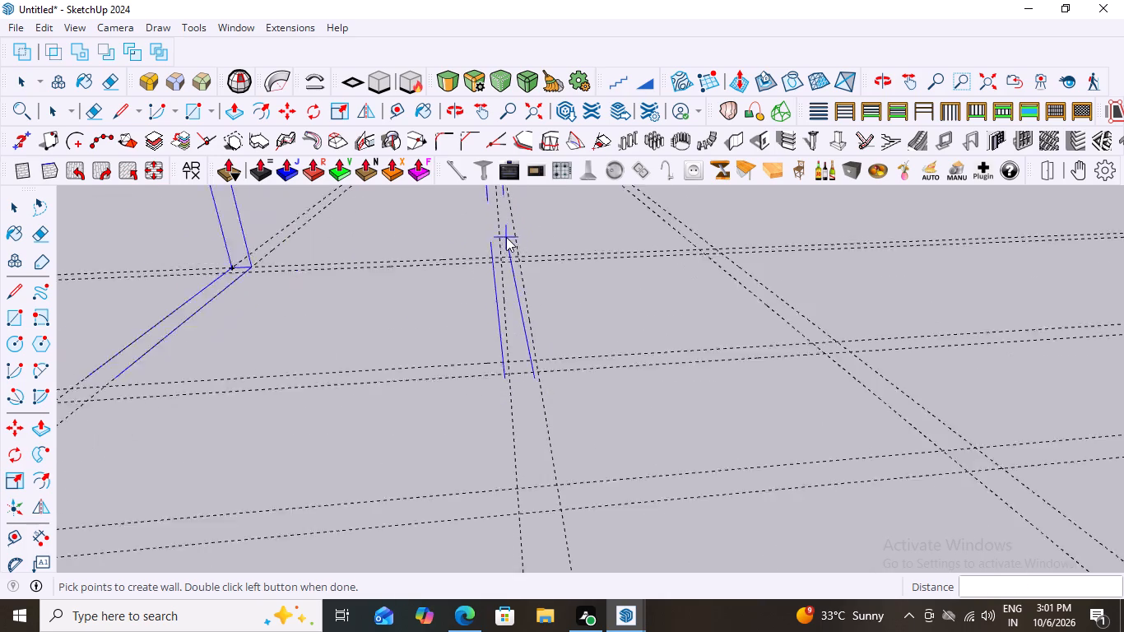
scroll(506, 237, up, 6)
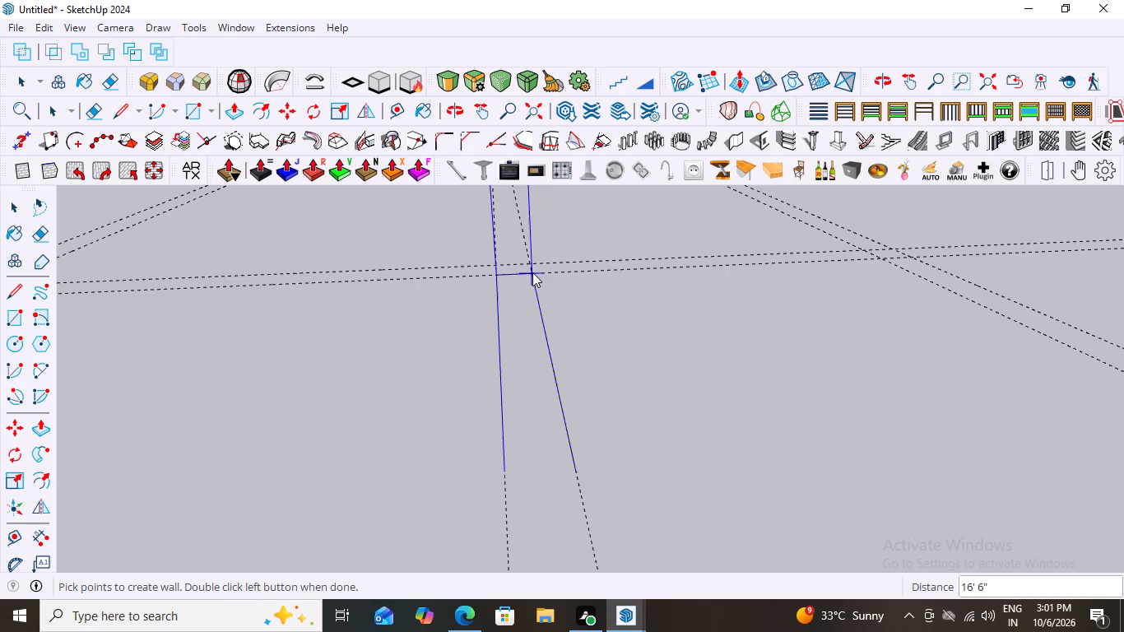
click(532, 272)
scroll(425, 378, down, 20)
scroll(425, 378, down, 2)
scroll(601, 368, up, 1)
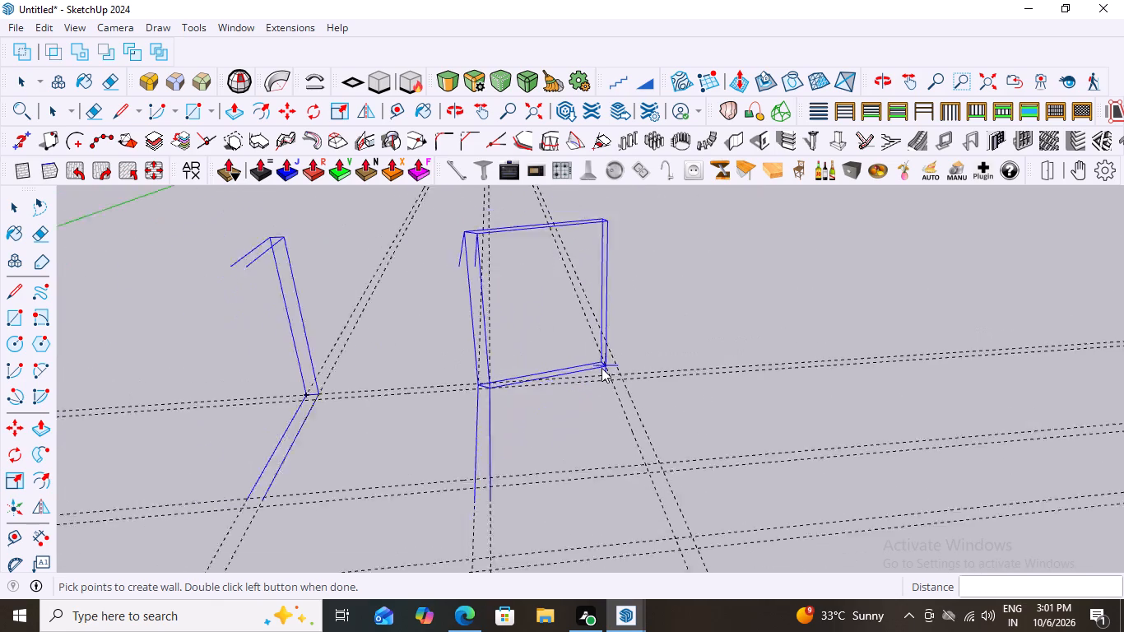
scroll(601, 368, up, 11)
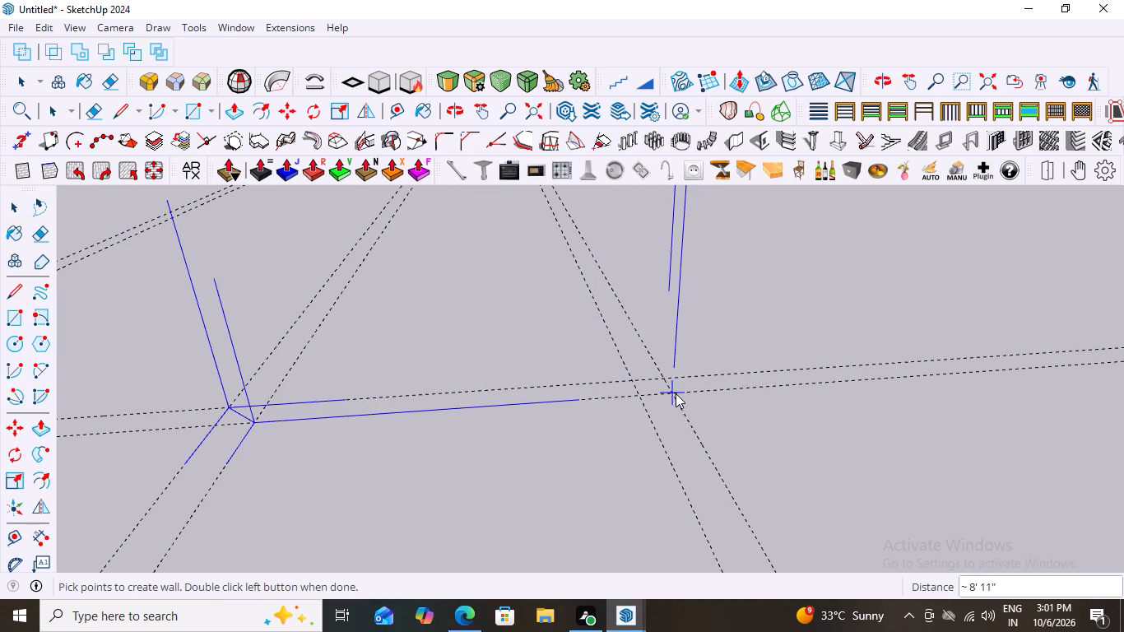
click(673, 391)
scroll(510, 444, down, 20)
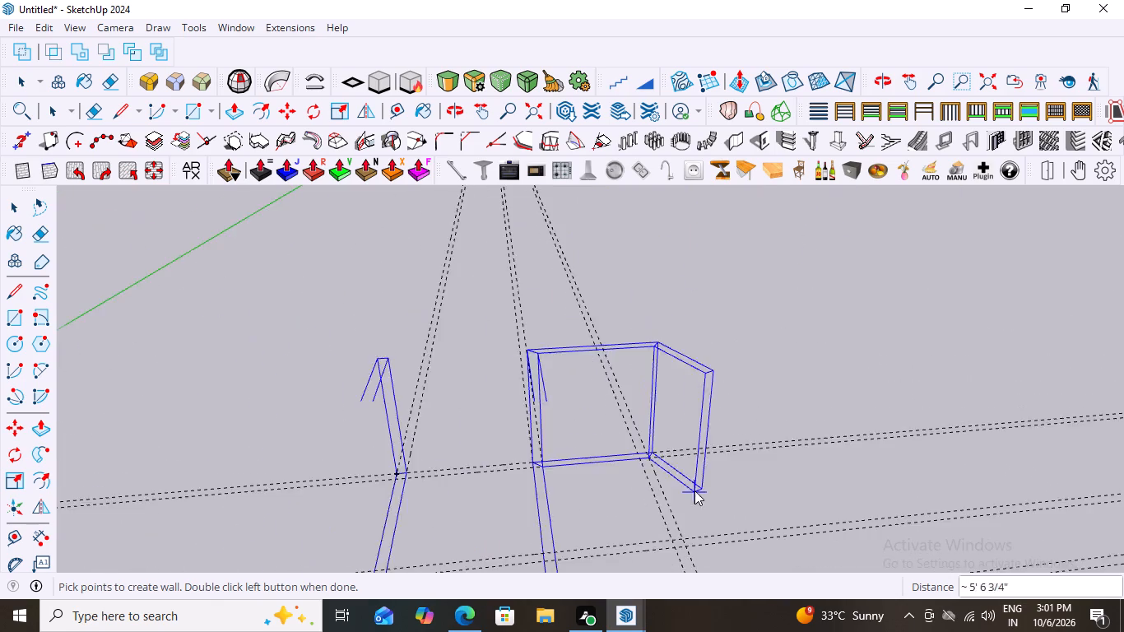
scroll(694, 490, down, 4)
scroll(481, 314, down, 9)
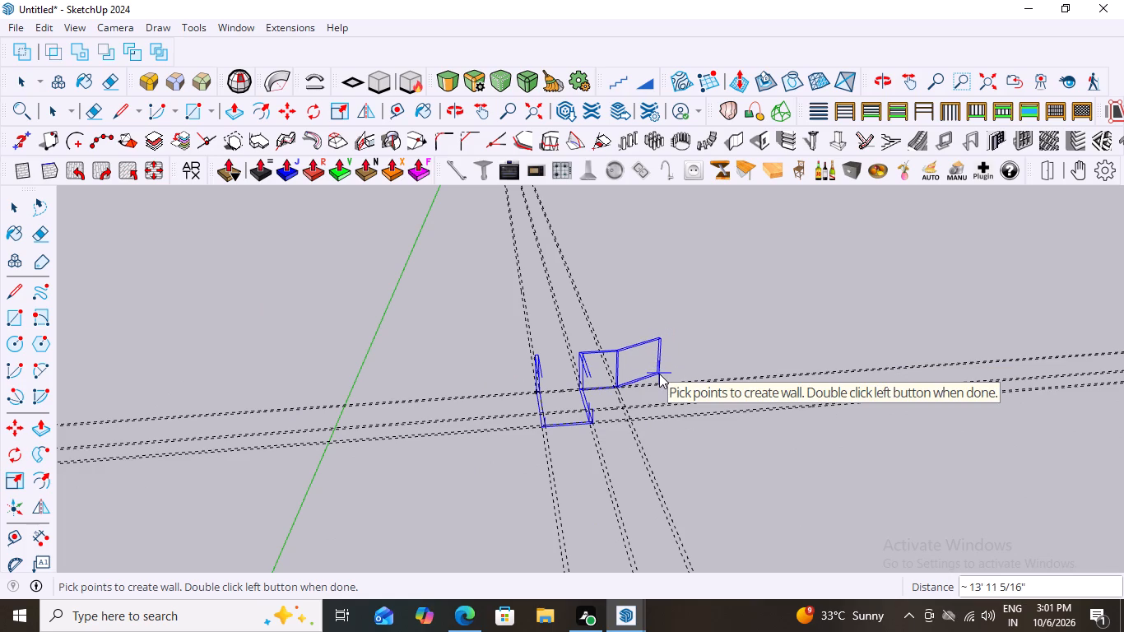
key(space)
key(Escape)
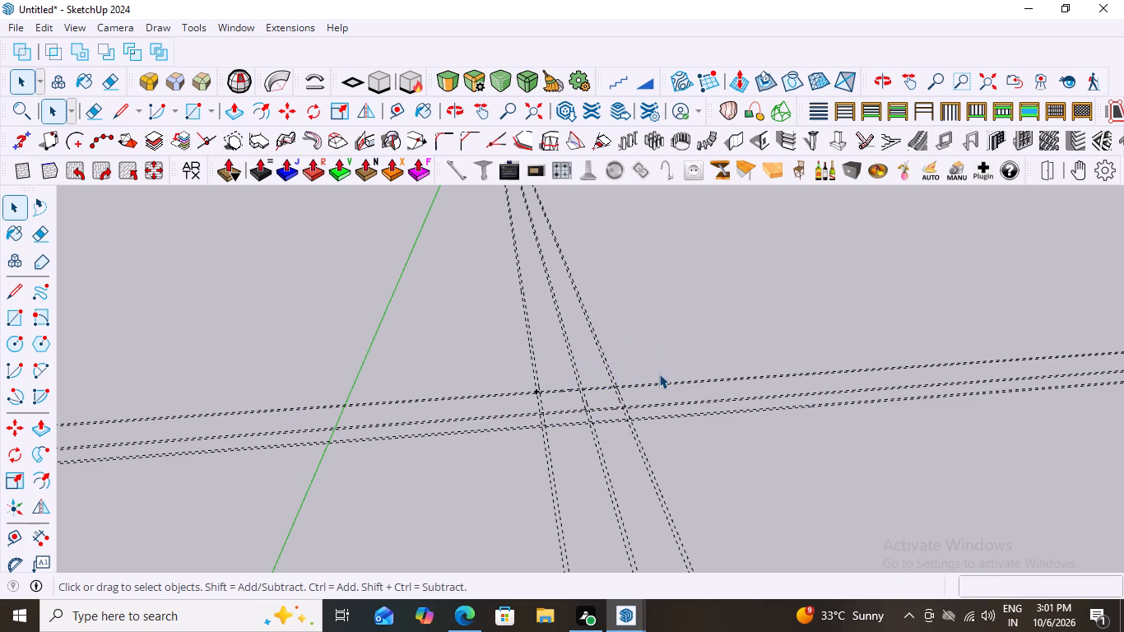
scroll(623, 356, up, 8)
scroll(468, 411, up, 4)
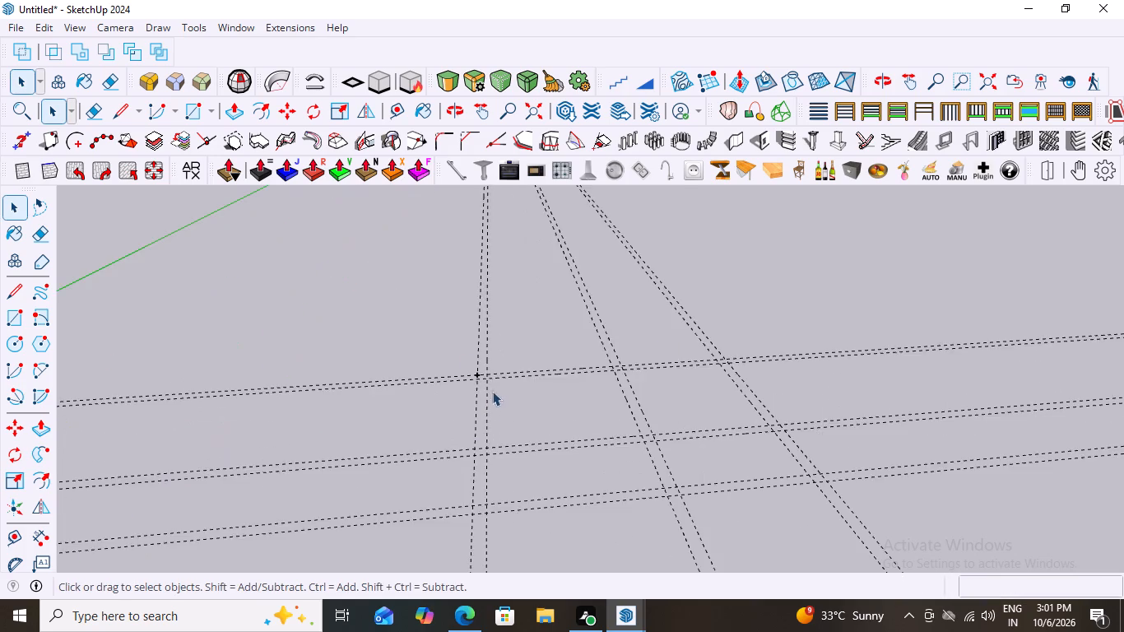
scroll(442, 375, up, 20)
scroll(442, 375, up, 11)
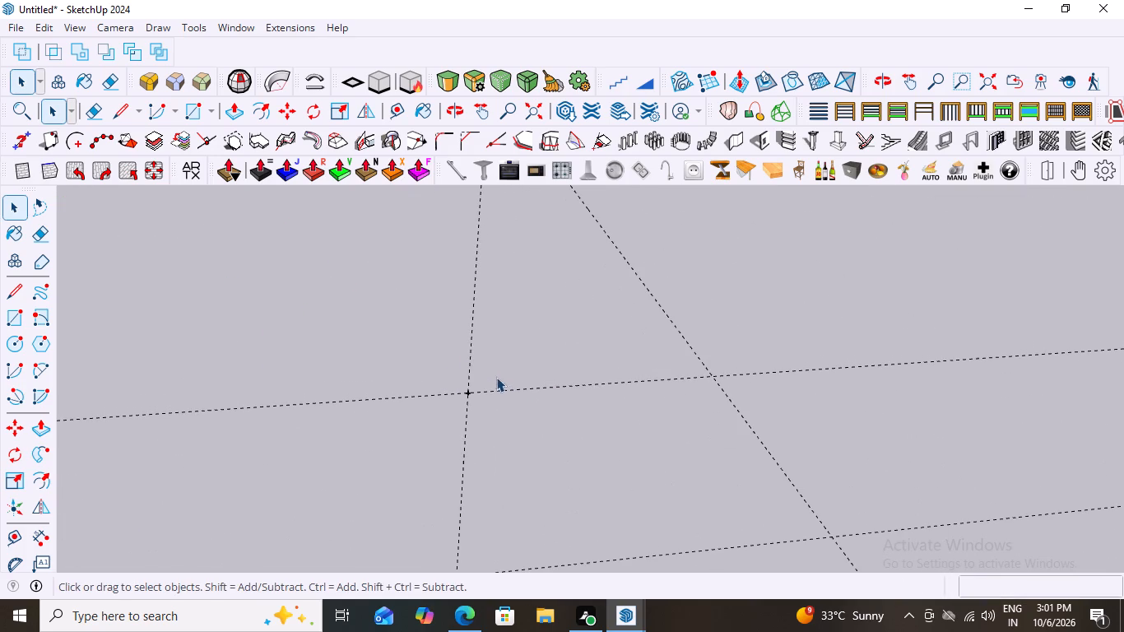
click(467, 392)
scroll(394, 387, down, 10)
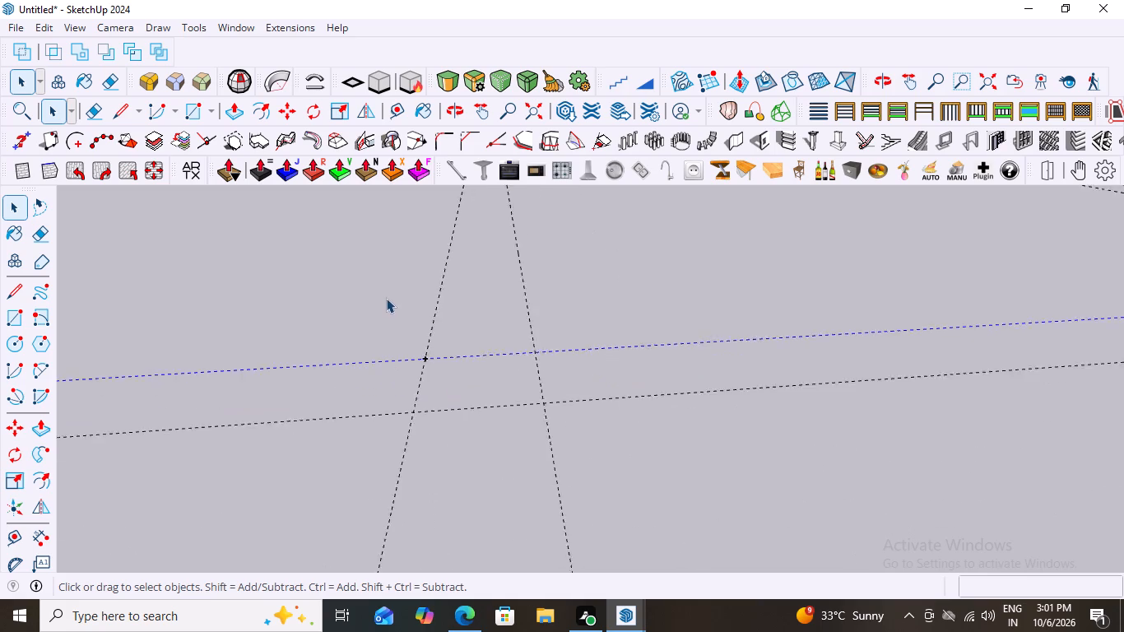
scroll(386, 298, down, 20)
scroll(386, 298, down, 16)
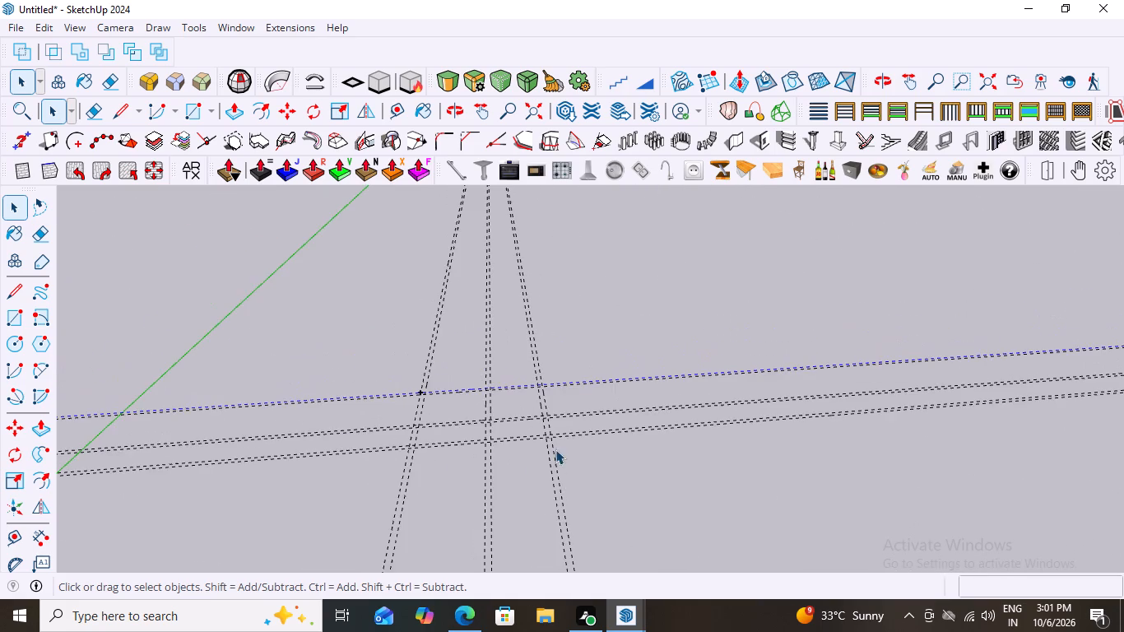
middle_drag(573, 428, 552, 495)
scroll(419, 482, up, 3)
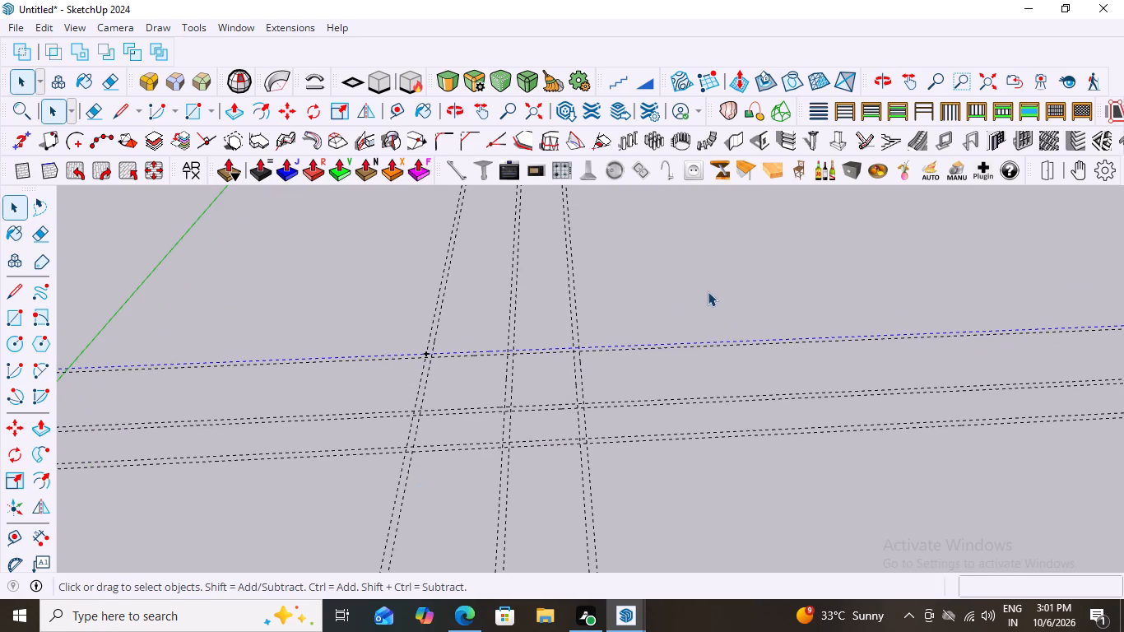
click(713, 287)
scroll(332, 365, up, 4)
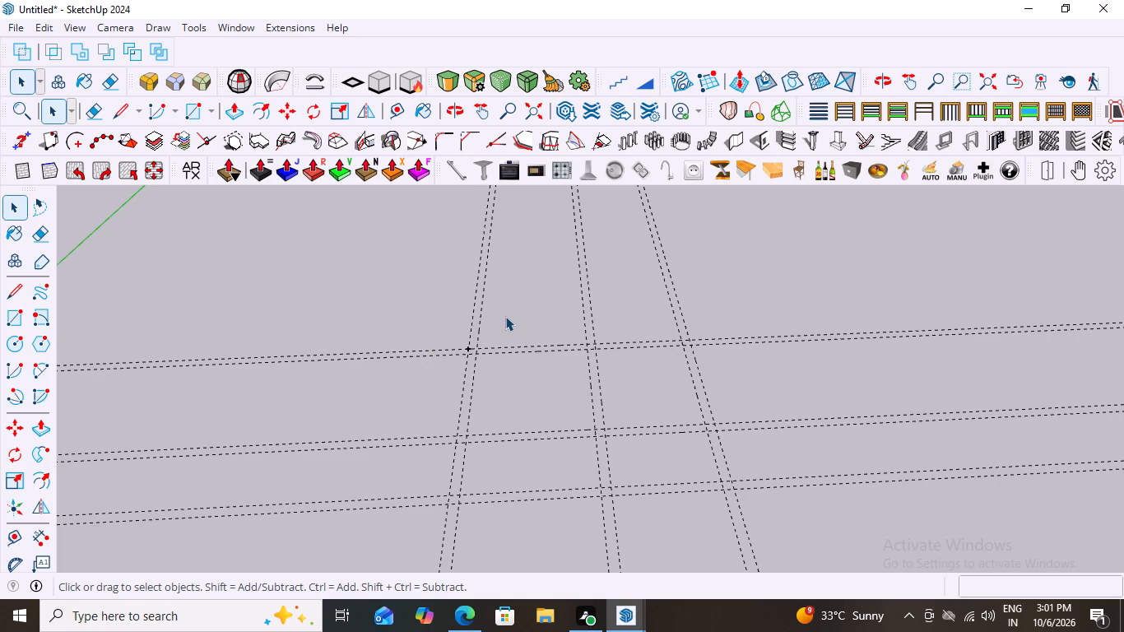
Start a type 1, 9" thick, 10' high wall at the outer rear guide corner and run it 17' 3" forward to the front guide.
click(730, 142)
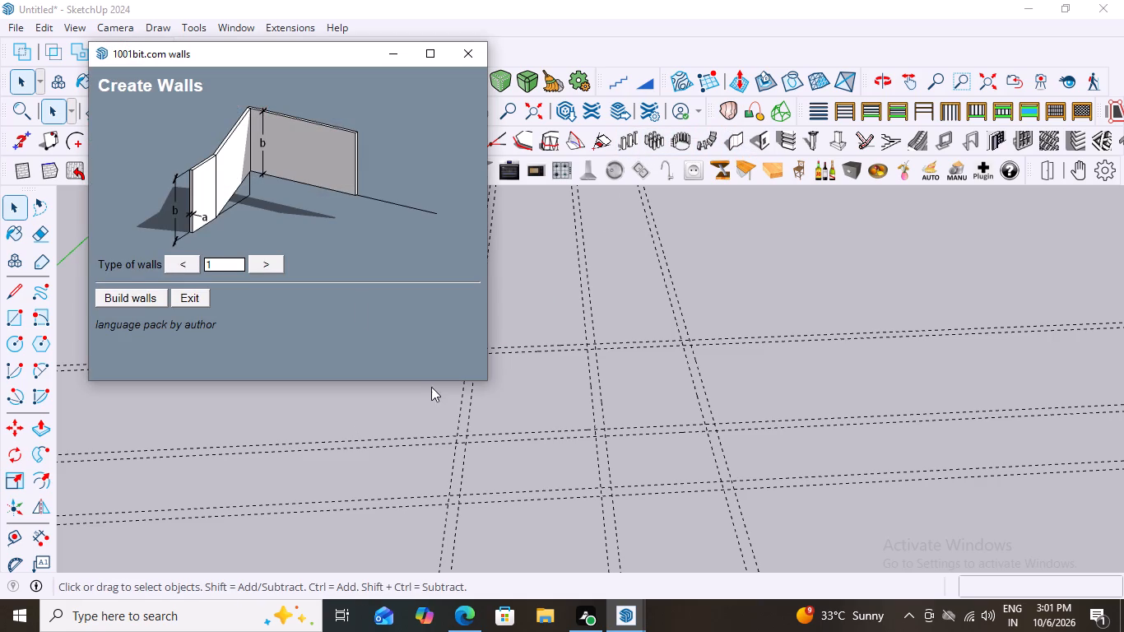
click(136, 296)
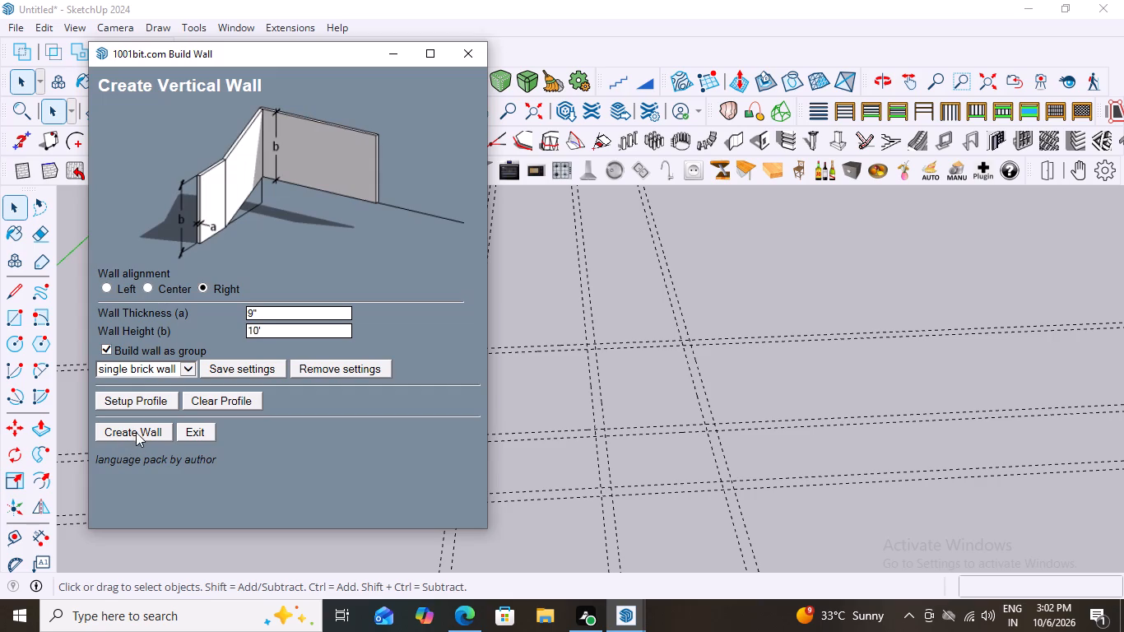
click(137, 430)
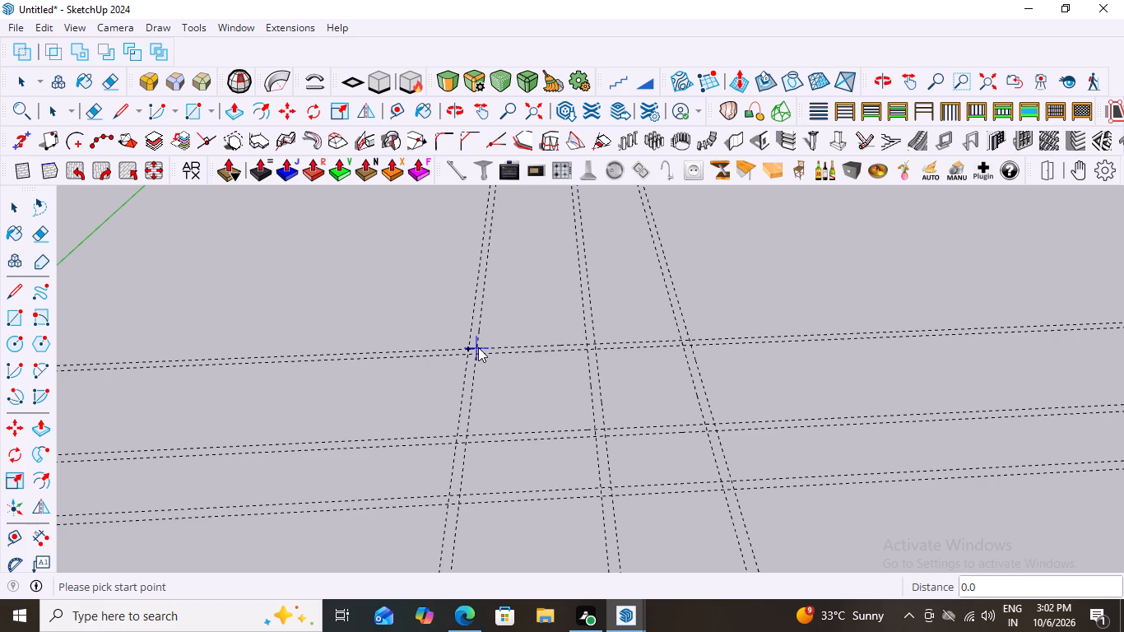
scroll(412, 356, up, 6)
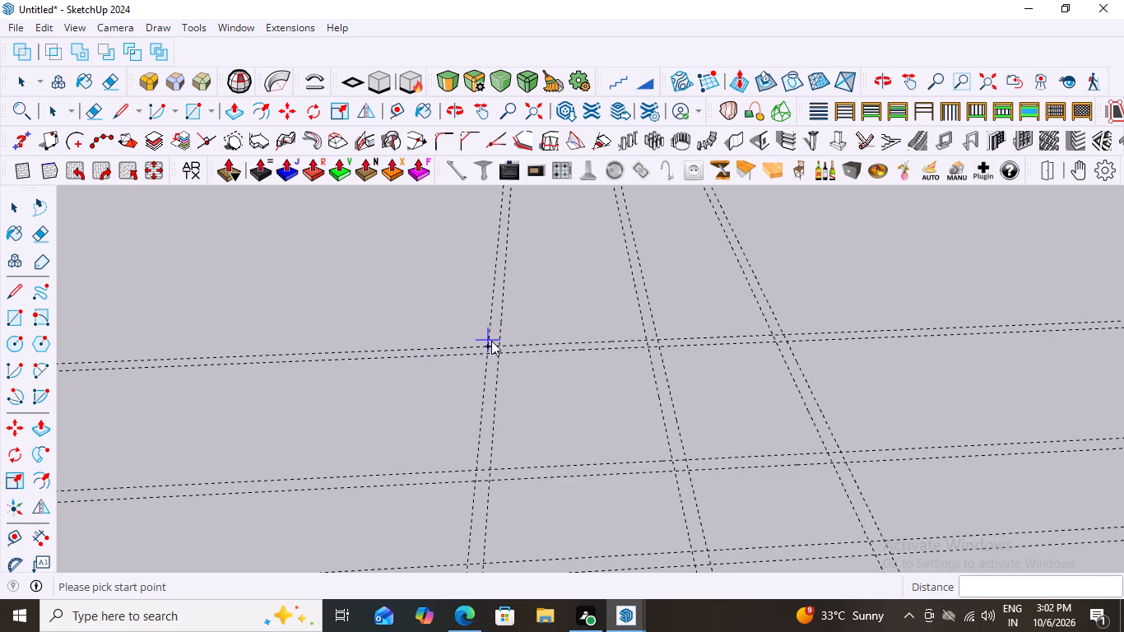
scroll(491, 341, up, 4)
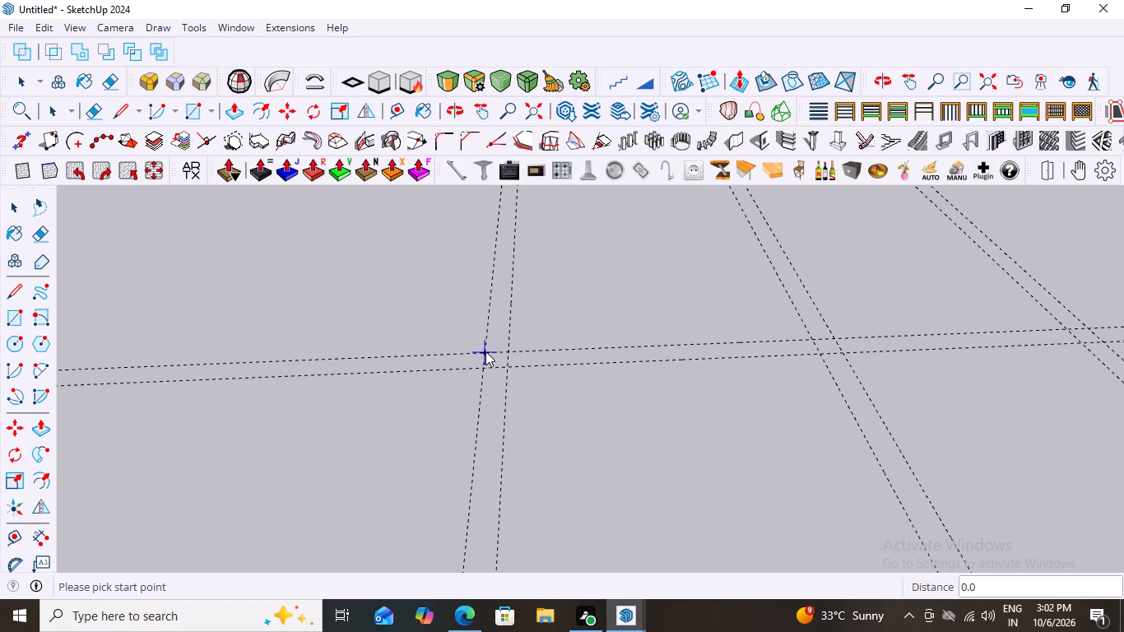
click(484, 351)
scroll(494, 298, down, 12)
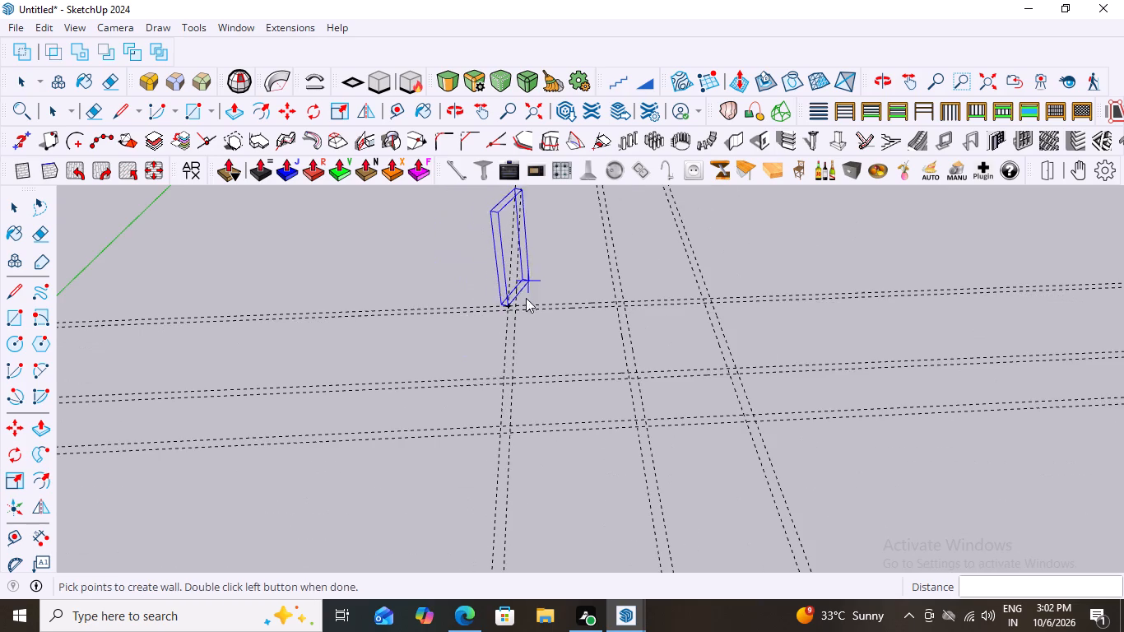
scroll(510, 439, up, 7)
scroll(518, 411, down, 2)
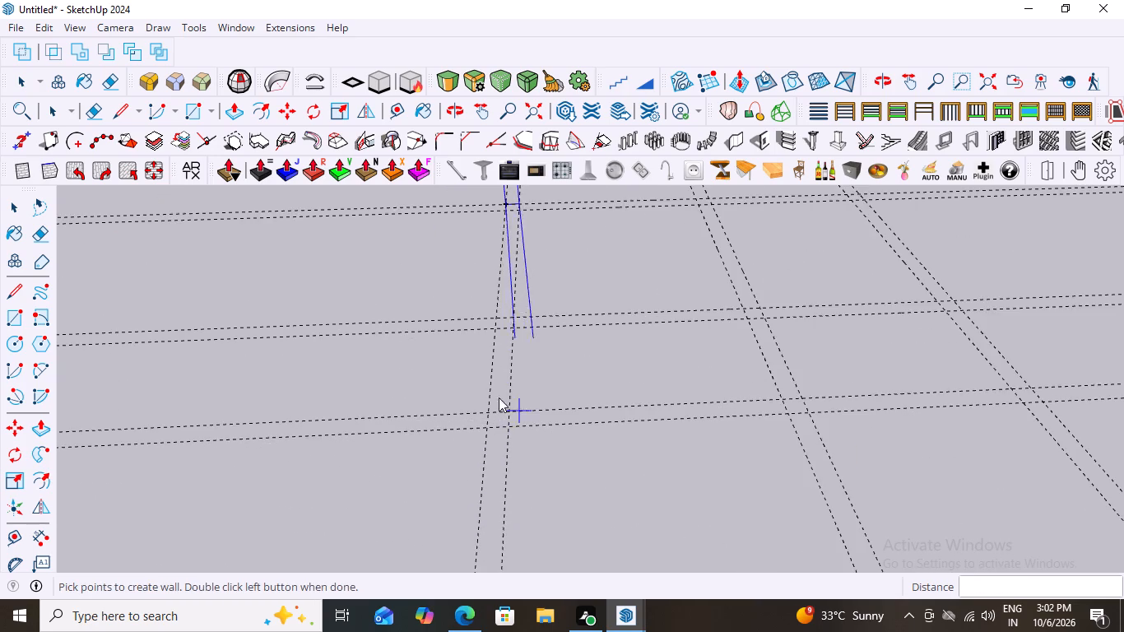
scroll(499, 397, down, 19)
scroll(494, 423, up, 10)
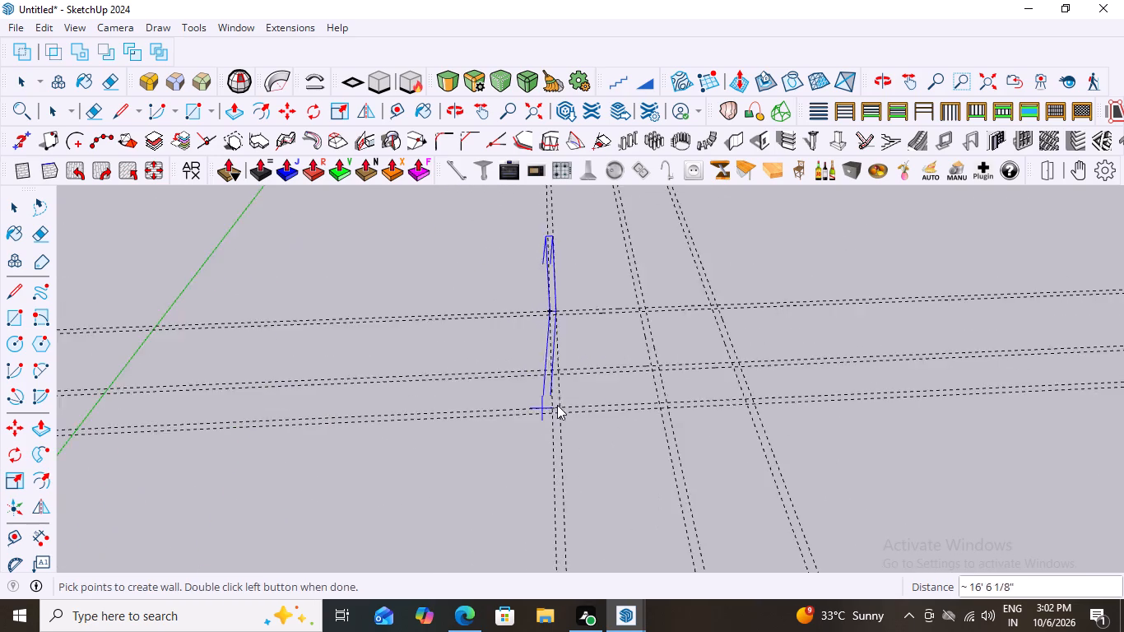
scroll(557, 405, up, 10)
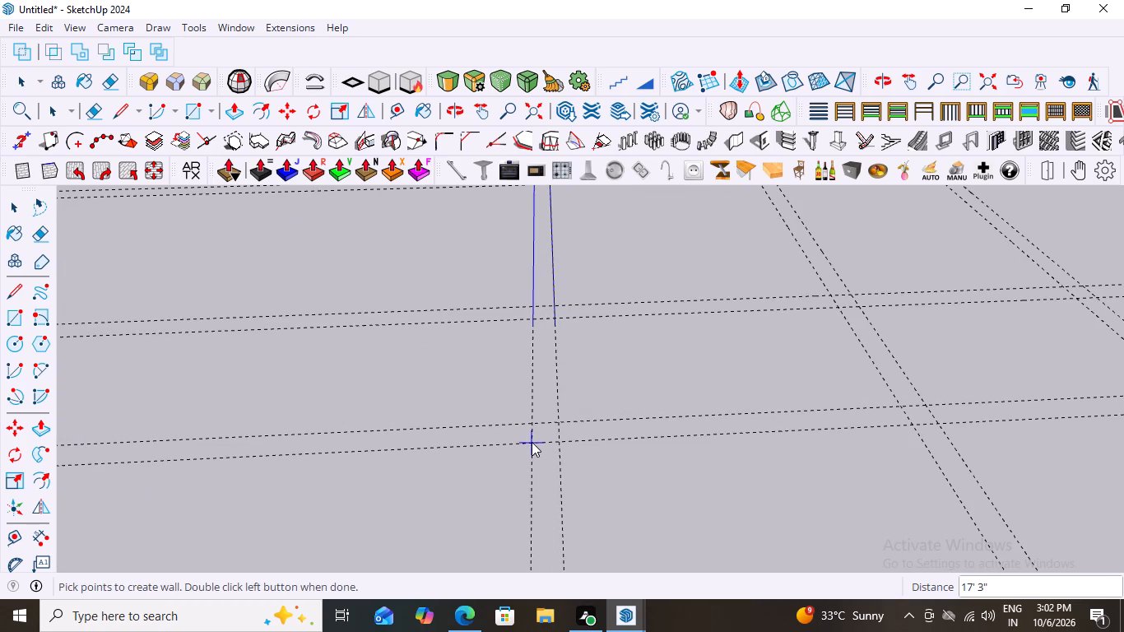
click(532, 442)
Continue the wall 11' 6" along the front guide, 5' 9" back to the middle guide, and 8' 9" across to the outermost guide.
scroll(403, 453, down, 17)
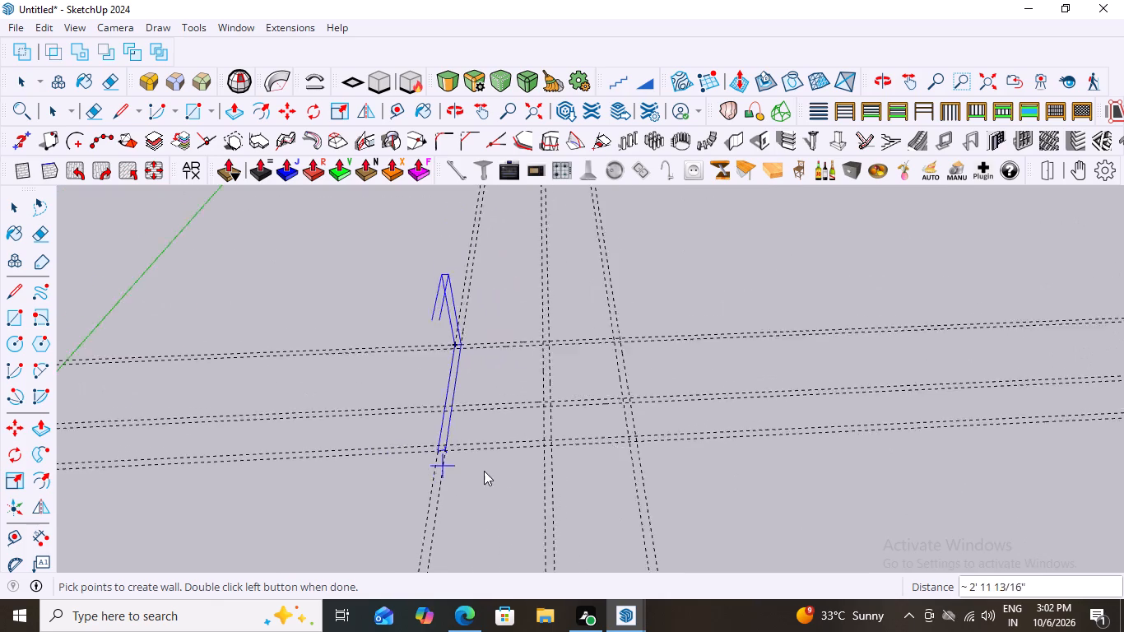
scroll(524, 455, up, 13)
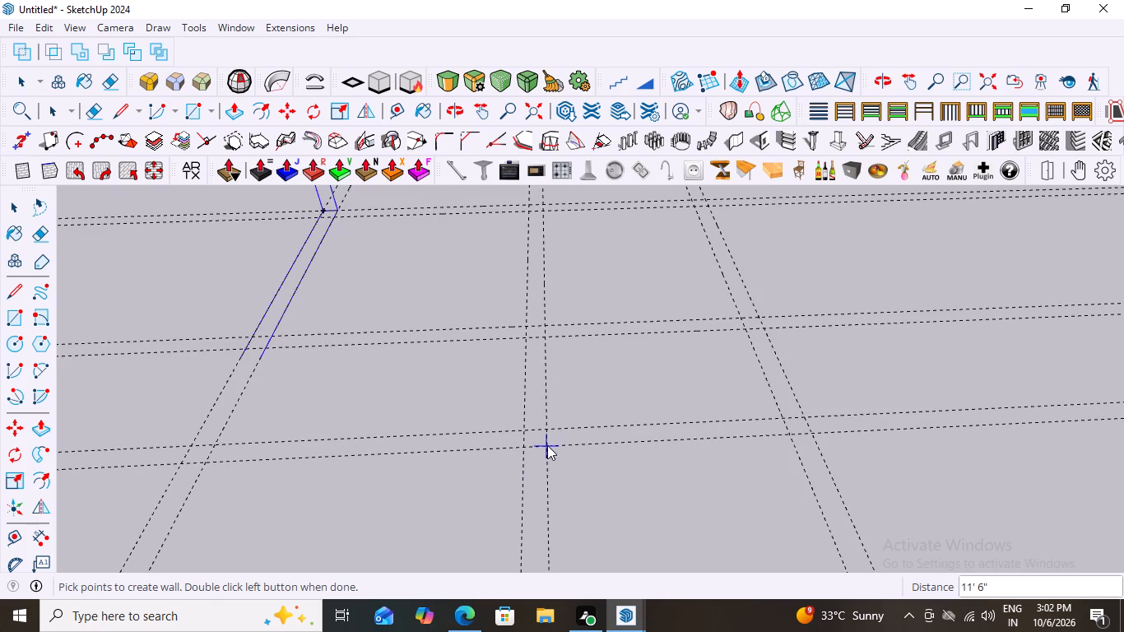
click(547, 445)
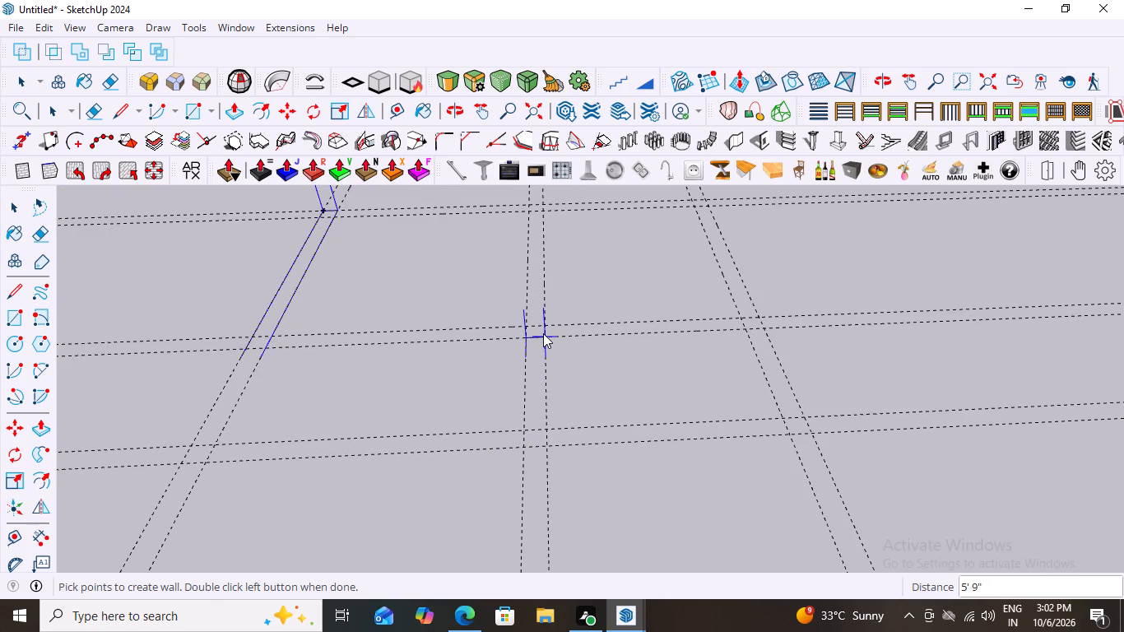
click(543, 333)
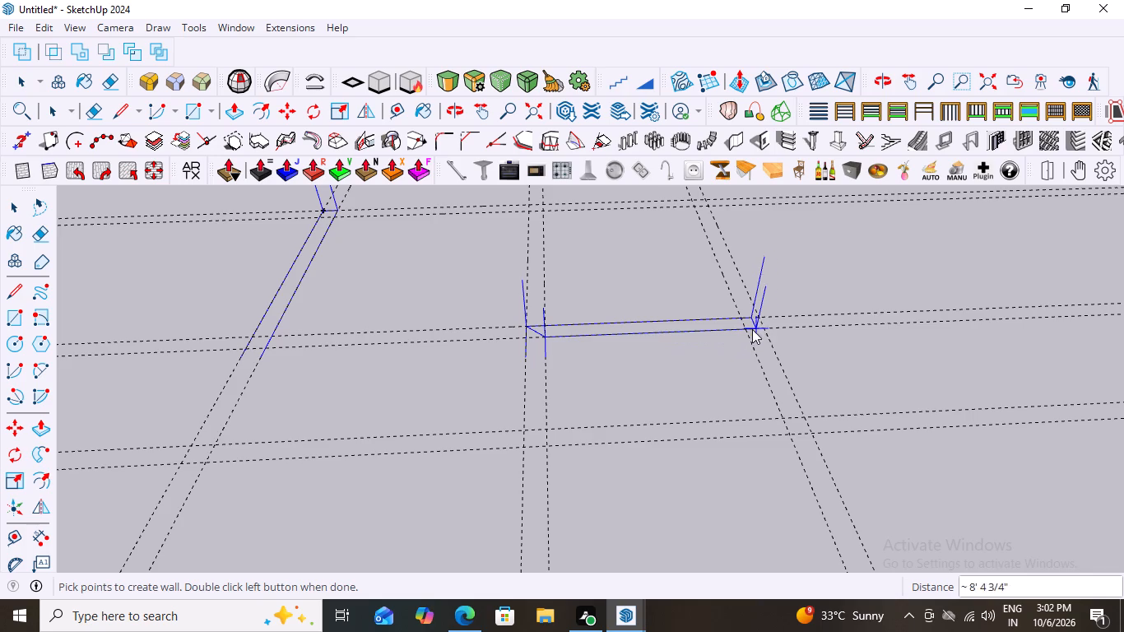
scroll(750, 326, up, 13)
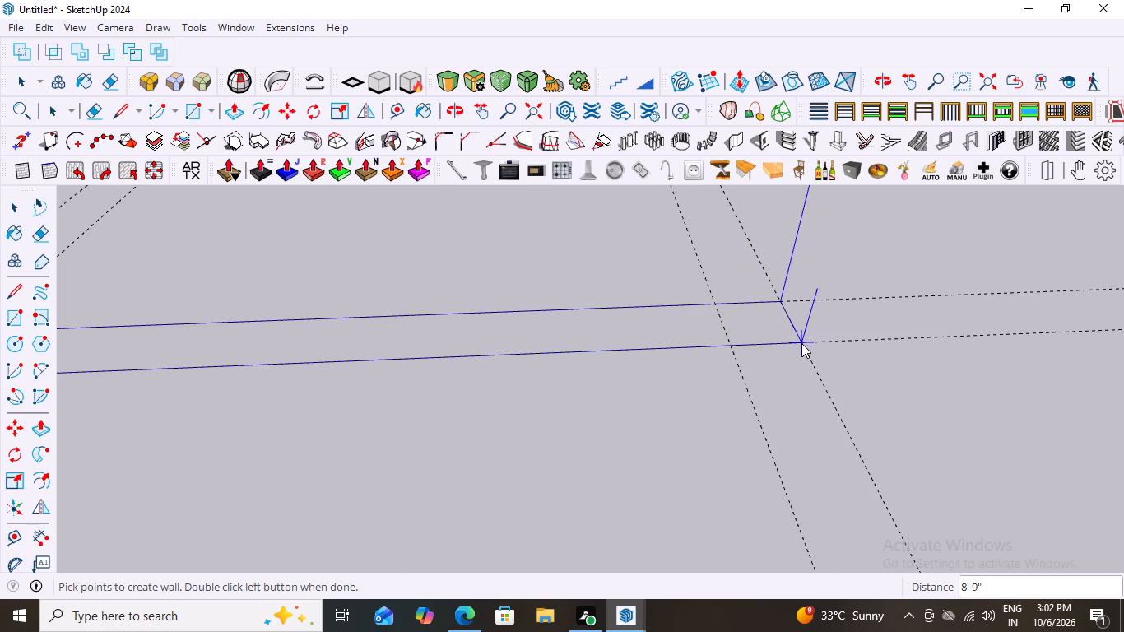
click(801, 343)
Run the wall back to the outer corner on the rear guide and close it at its starting corner to build the enclosure.
scroll(718, 365, down, 20)
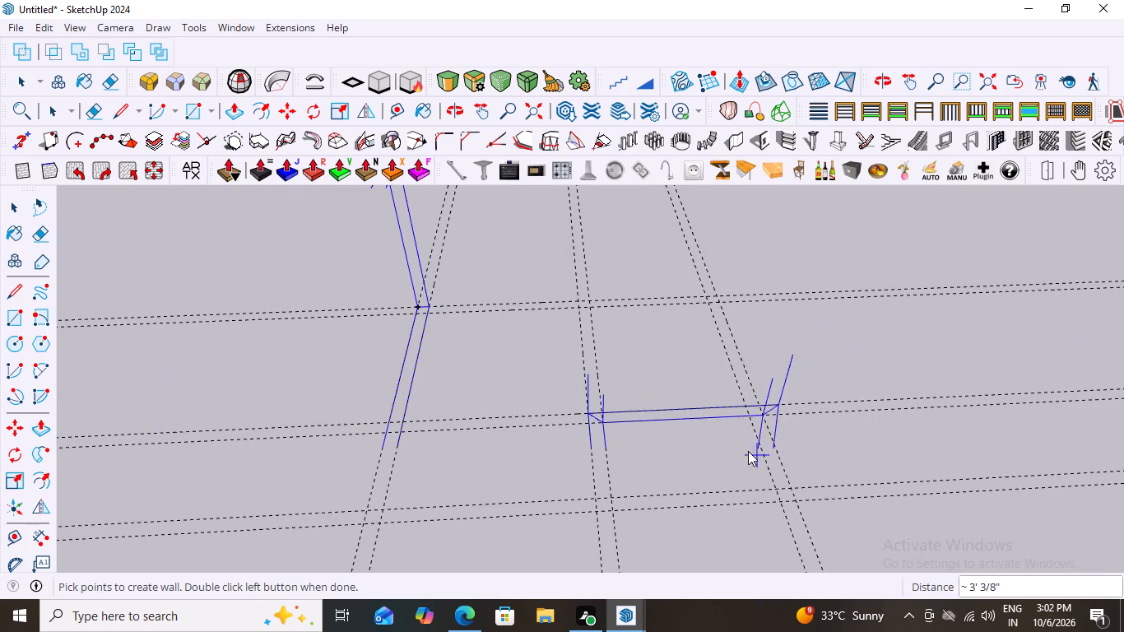
scroll(726, 287, up, 12)
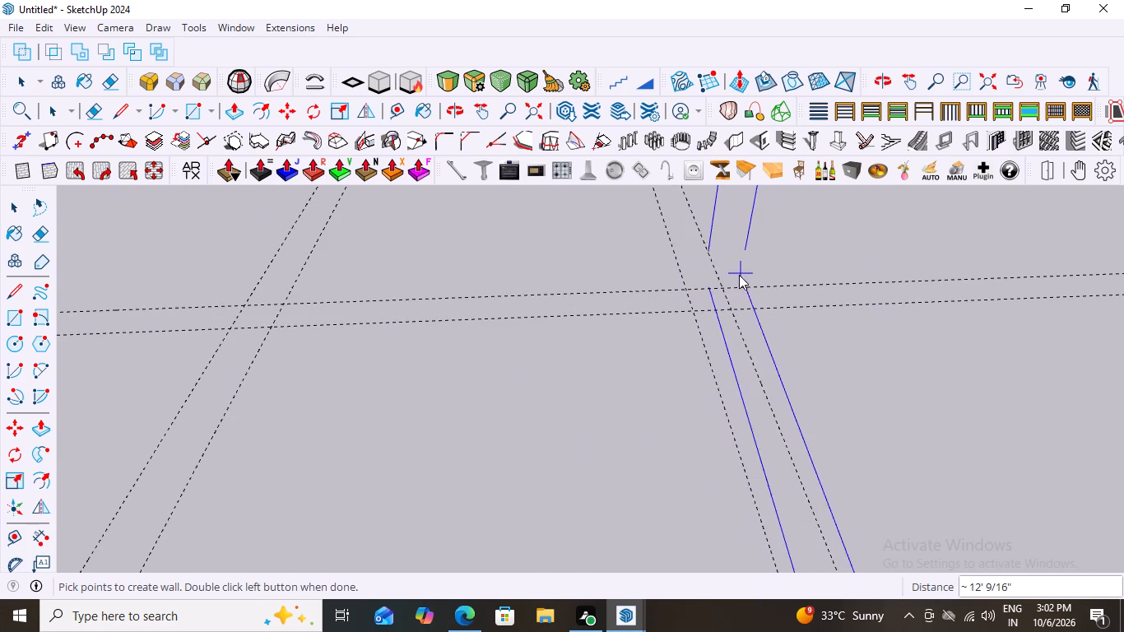
drag(725, 286, 714, 292)
scroll(499, 349, down, 12)
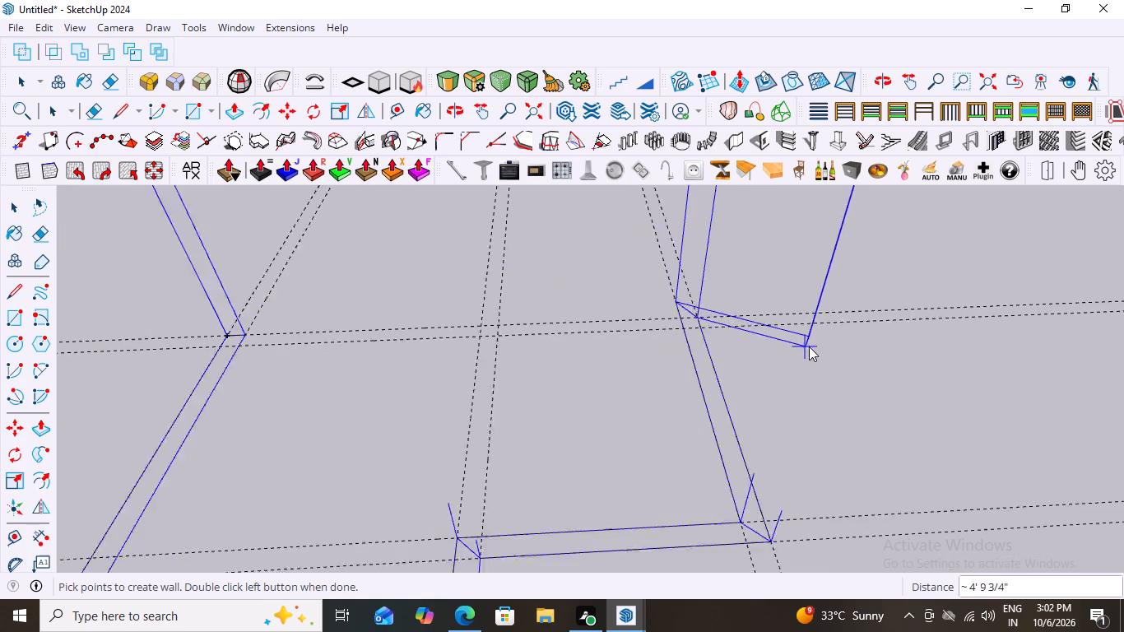
scroll(809, 346, down, 9)
scroll(571, 344, up, 13)
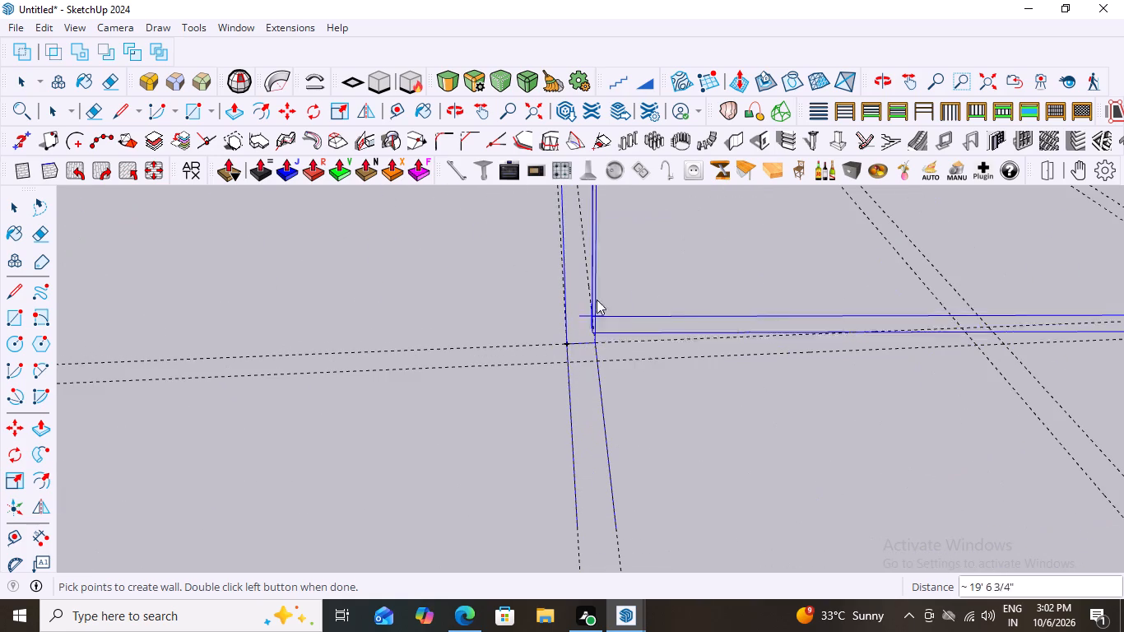
double_click(567, 343)
Examine the stepped wall enclosure from outside and its placement on the guide layout.
scroll(387, 337, down, 3)
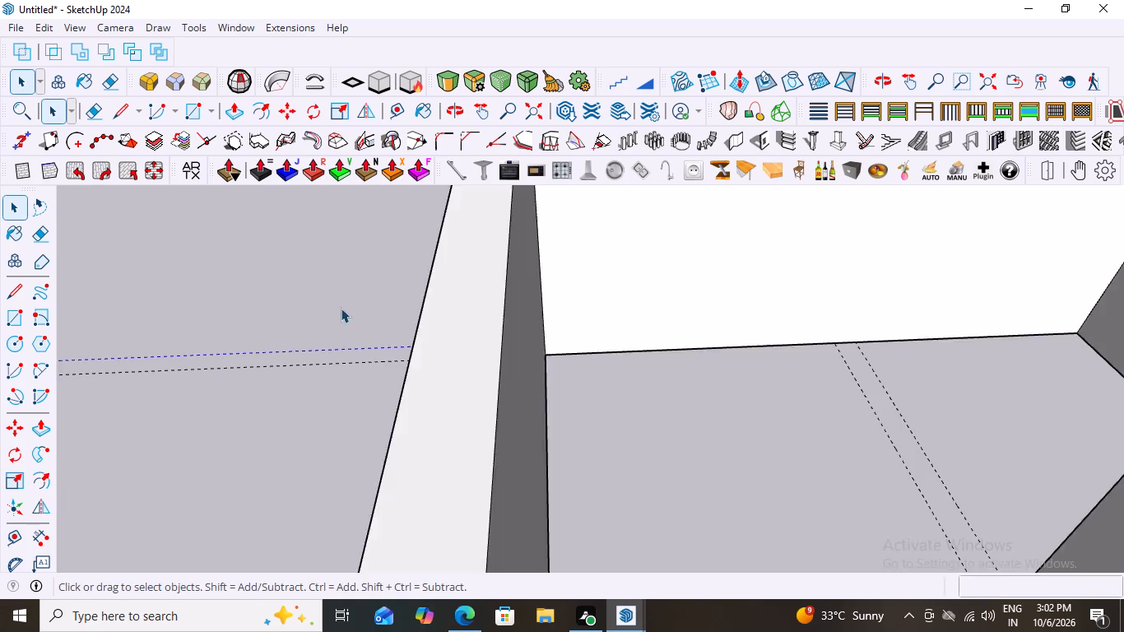
scroll(341, 308, down, 17)
middle_drag(477, 401, 490, 304)
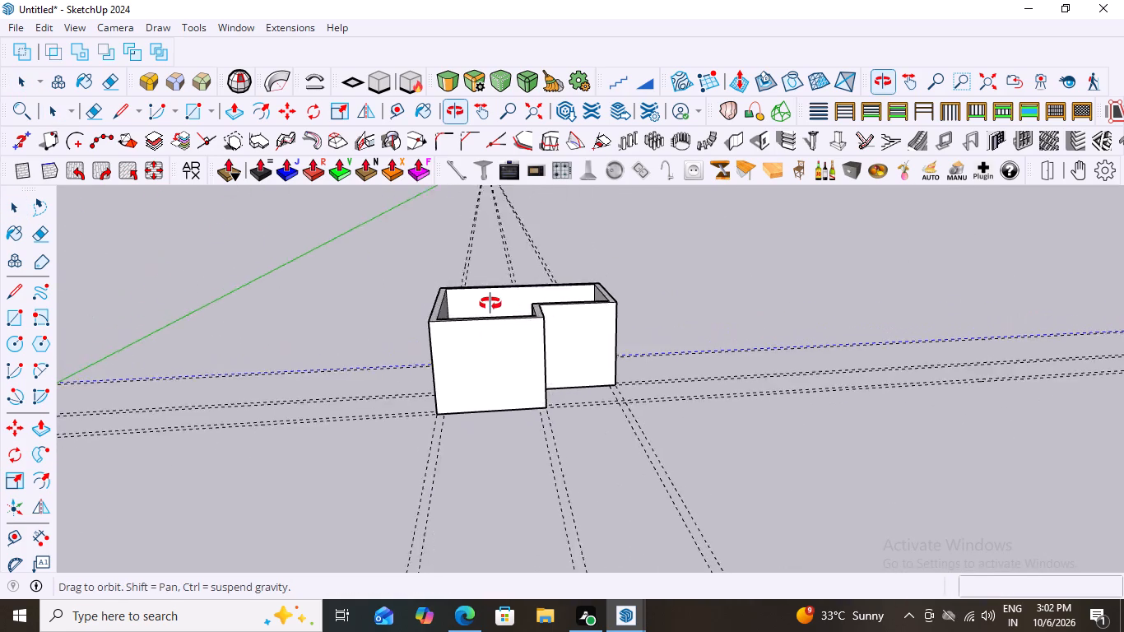
middle_drag(490, 304, 501, 283)
scroll(501, 349, up, 3)
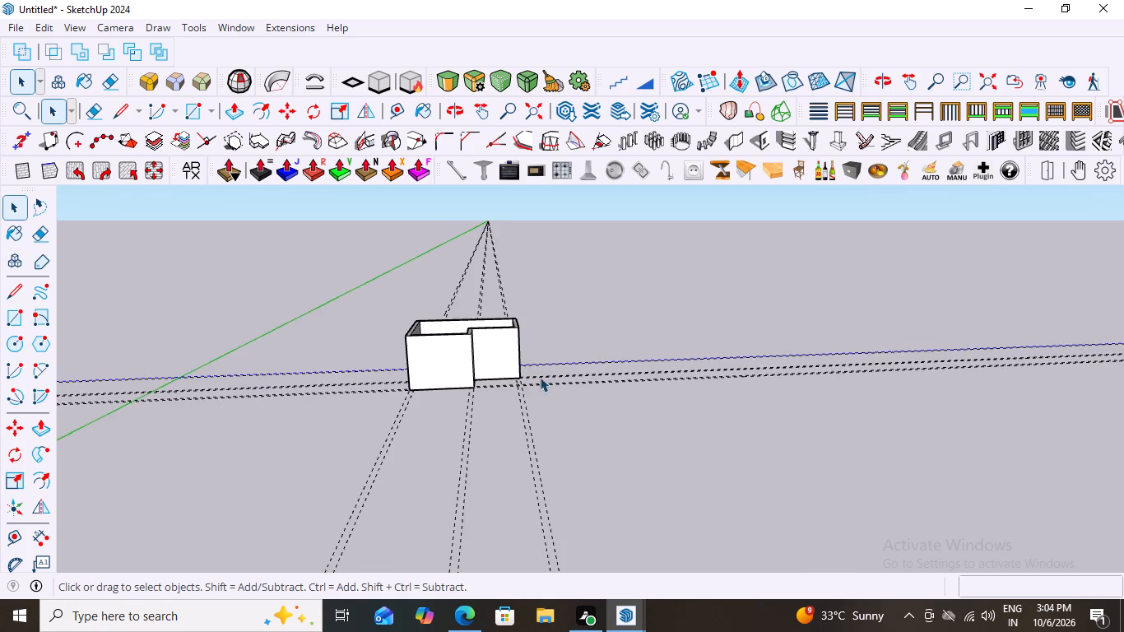
scroll(540, 377, down, 7)
scroll(605, 401, down, 1)
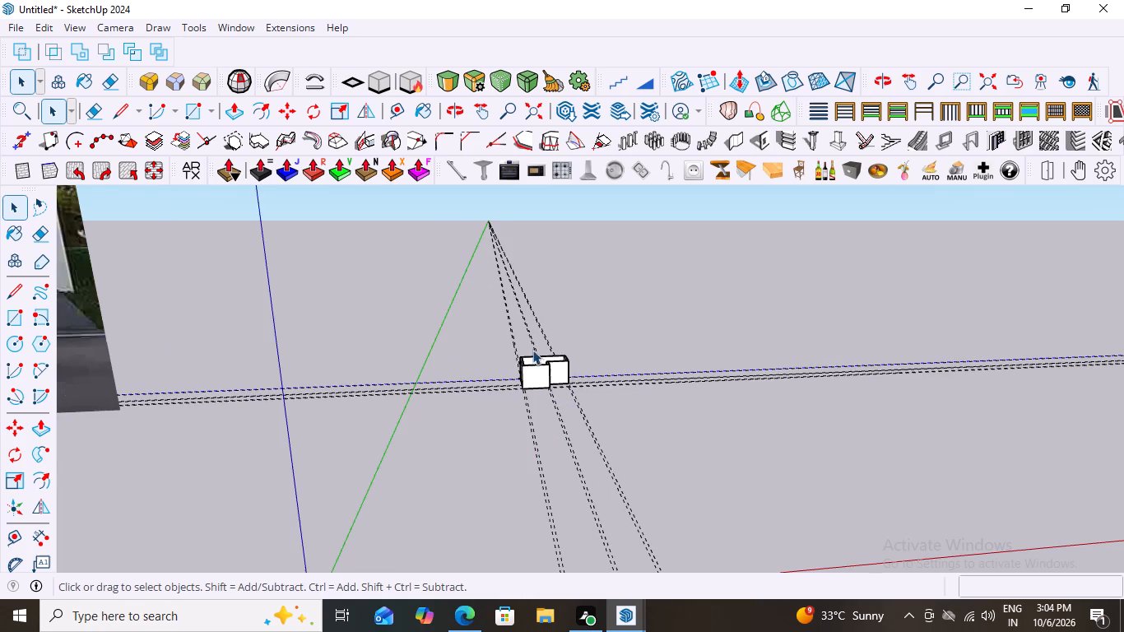
scroll(532, 349, up, 10)
scroll(480, 351, down, 7)
scroll(557, 400, up, 4)
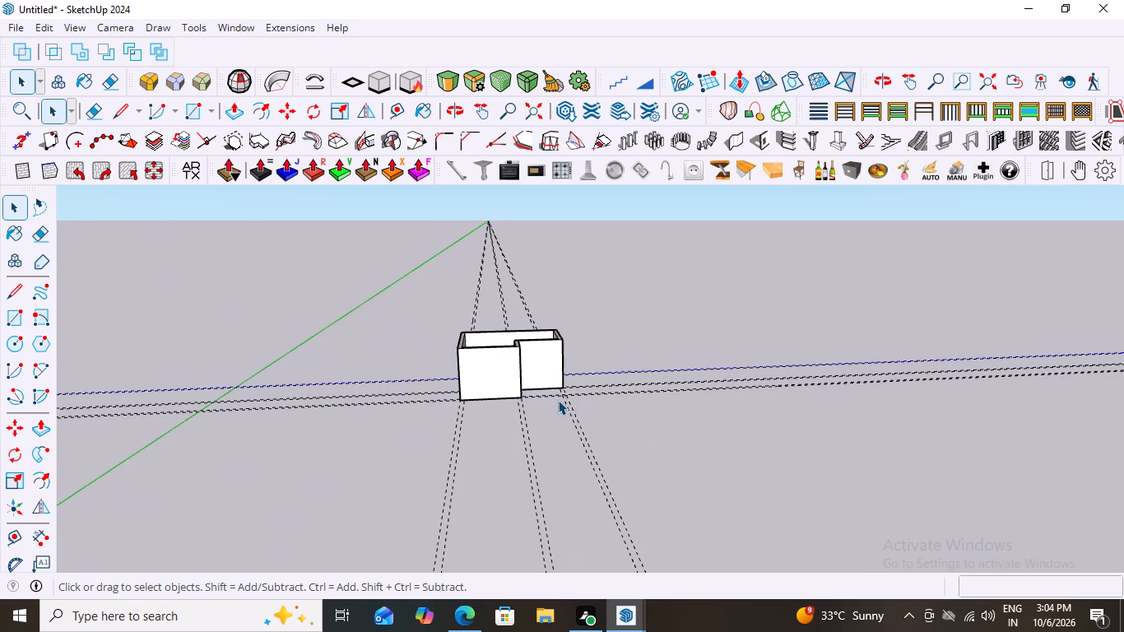
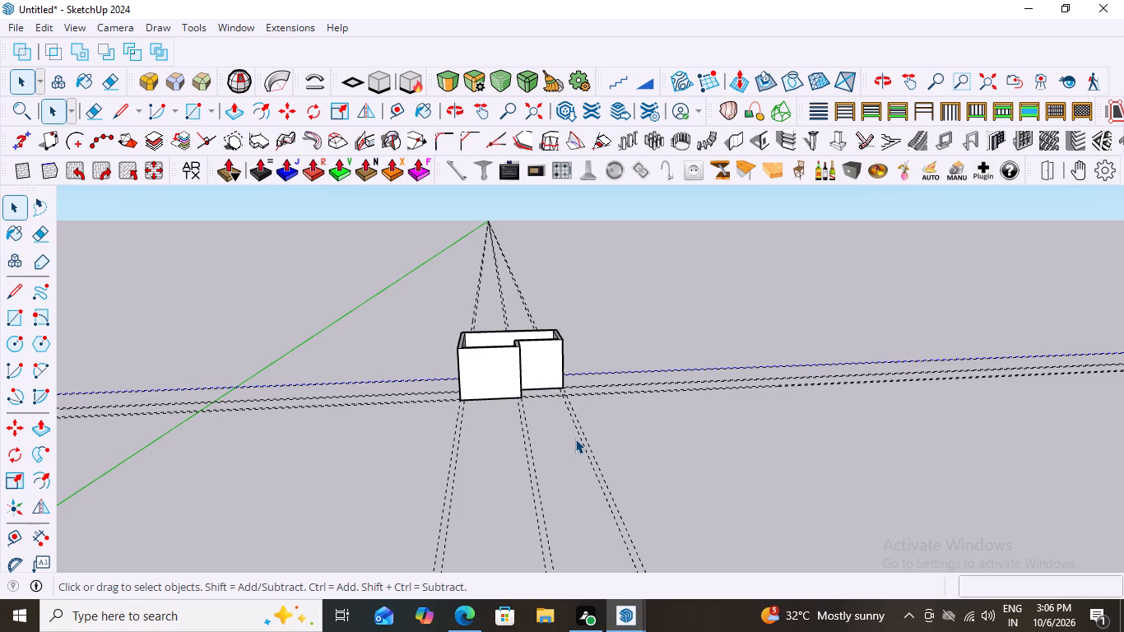
Delete all the guides from the model, leaving the stepped wall enclosure.
scroll(889, 48, down, 3)
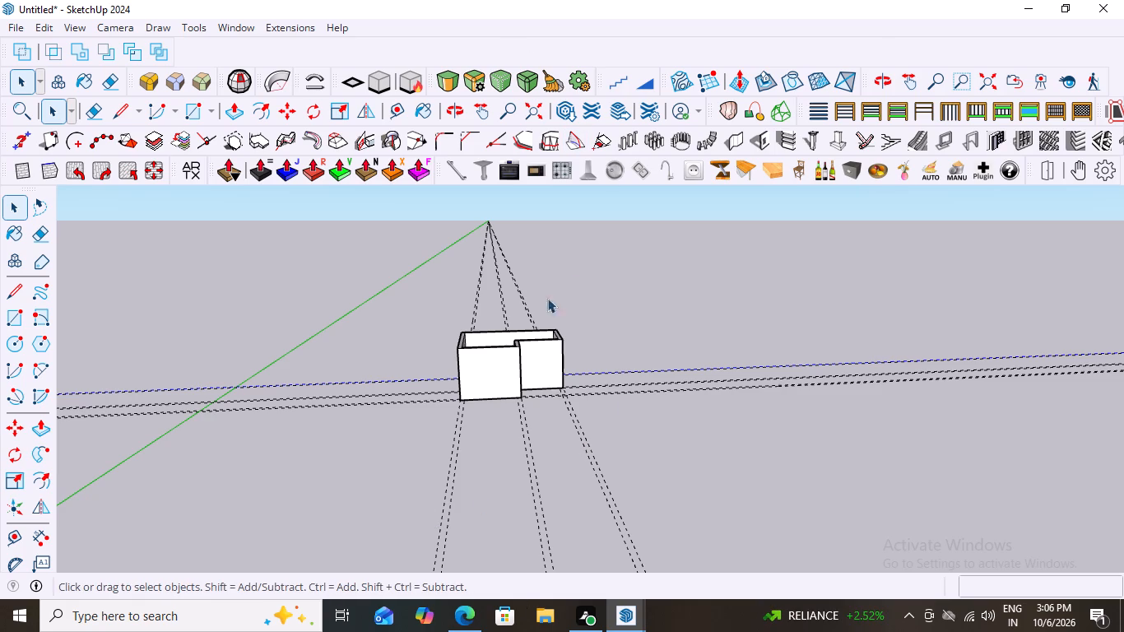
scroll(515, 357, down, 7)
scroll(509, 494, up, 1)
scroll(493, 379, up, 9)
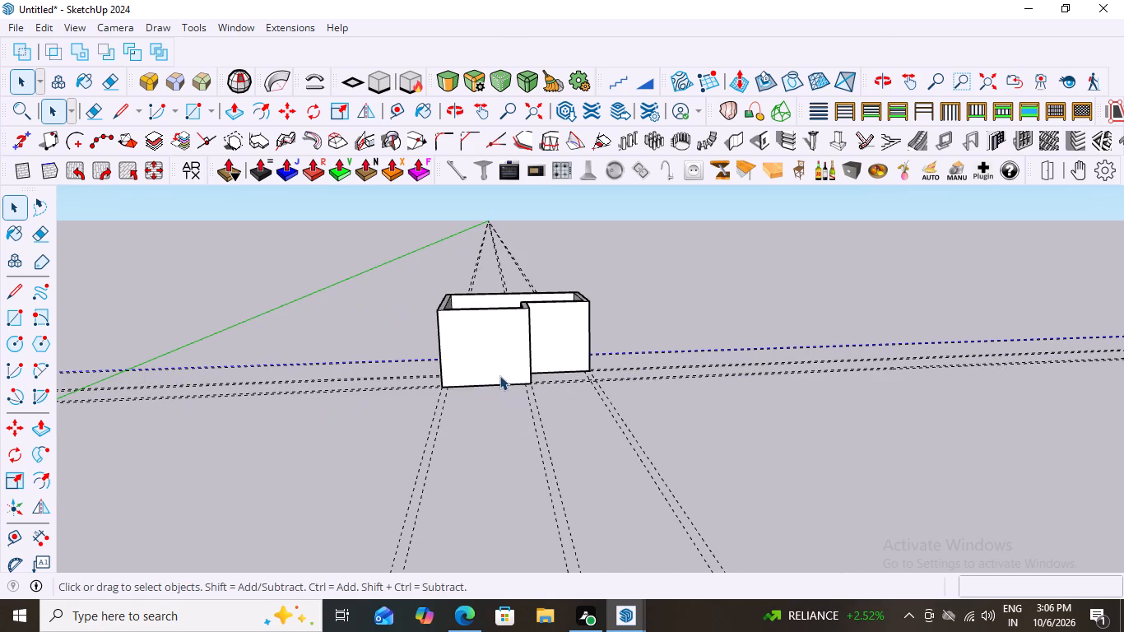
click(41, 25)
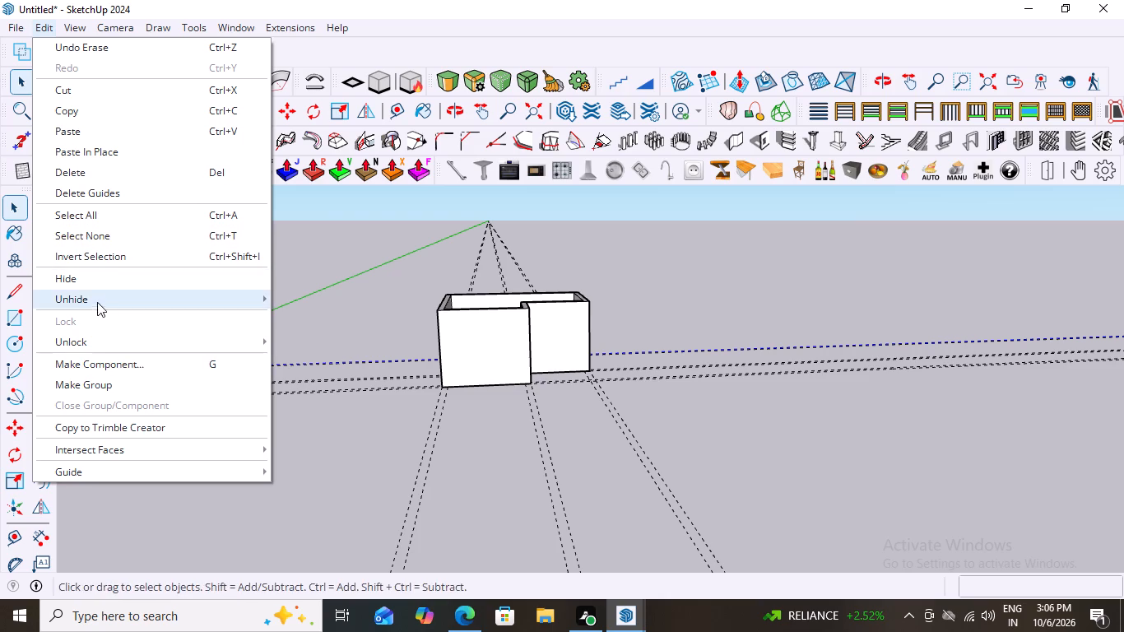
click(85, 193)
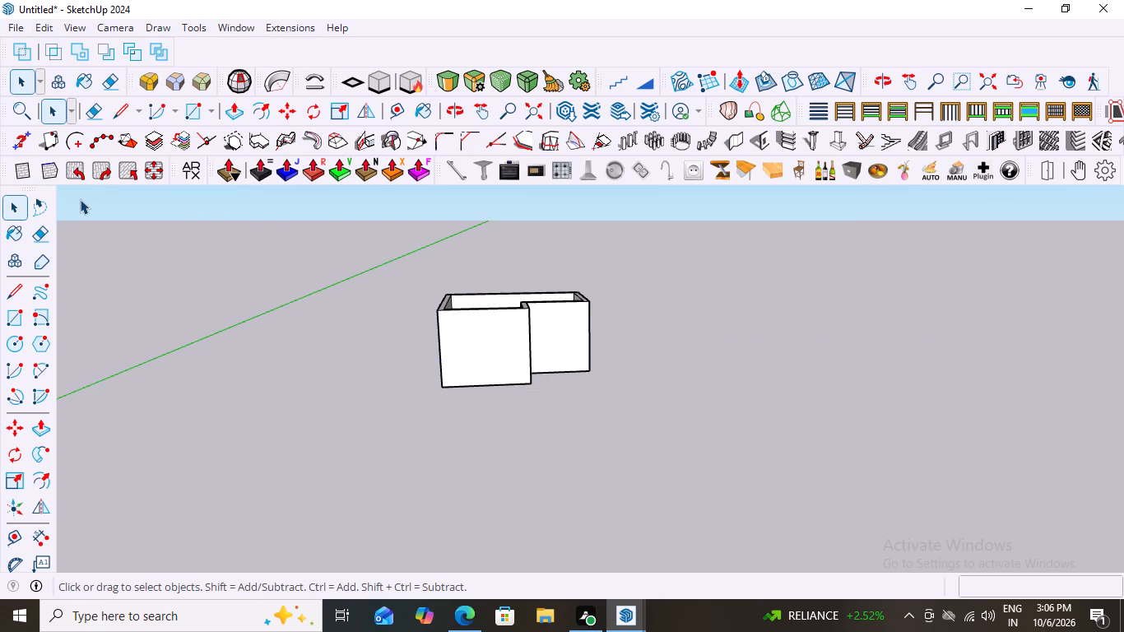
Examine the stepped wall enclosure alongside the facade reference image.
scroll(583, 312, up, 1)
scroll(460, 337, down, 5)
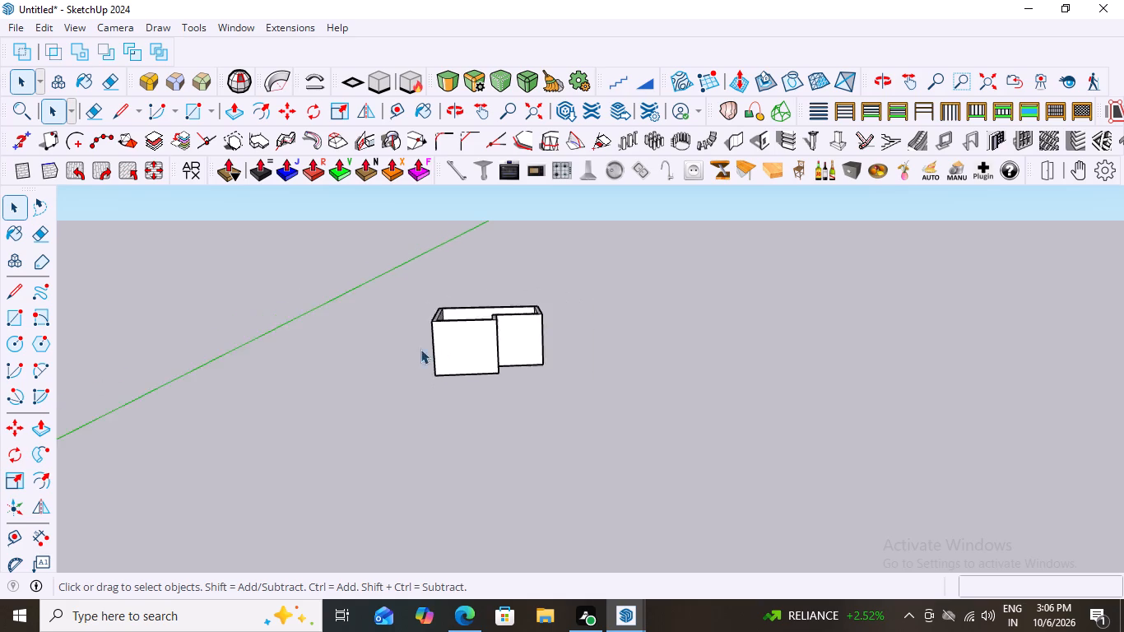
scroll(420, 349, down, 5)
scroll(509, 342, down, 1)
middle_click(457, 332)
scroll(448, 360, up, 3)
scroll(485, 316, down, 14)
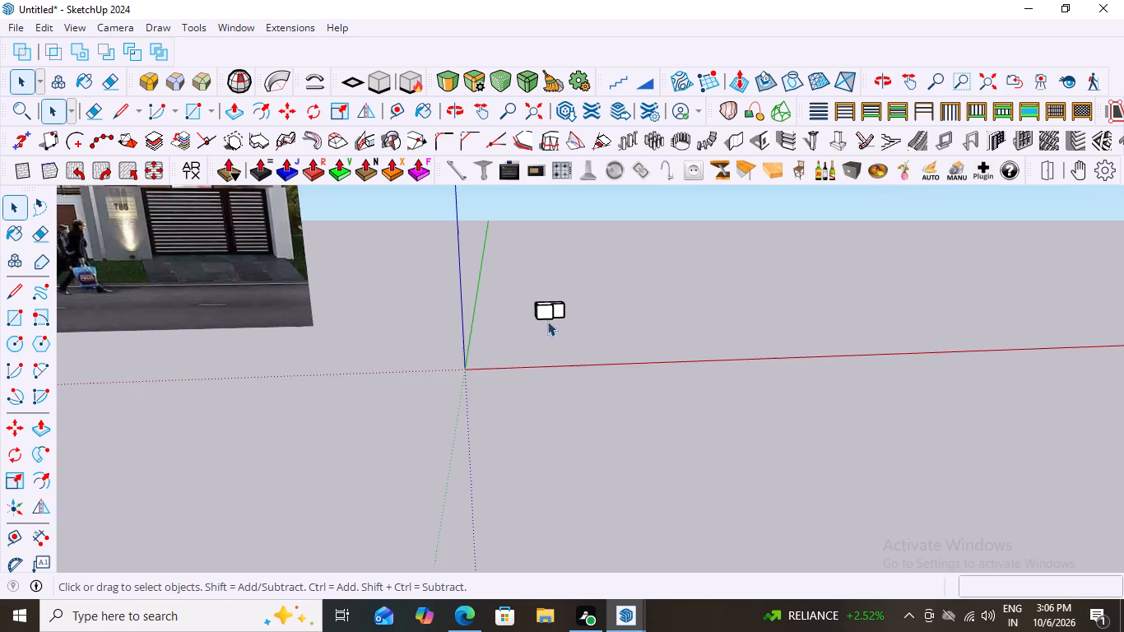
scroll(516, 312, down, 1)
scroll(288, 331, down, 10)
scroll(235, 223, up, 7)
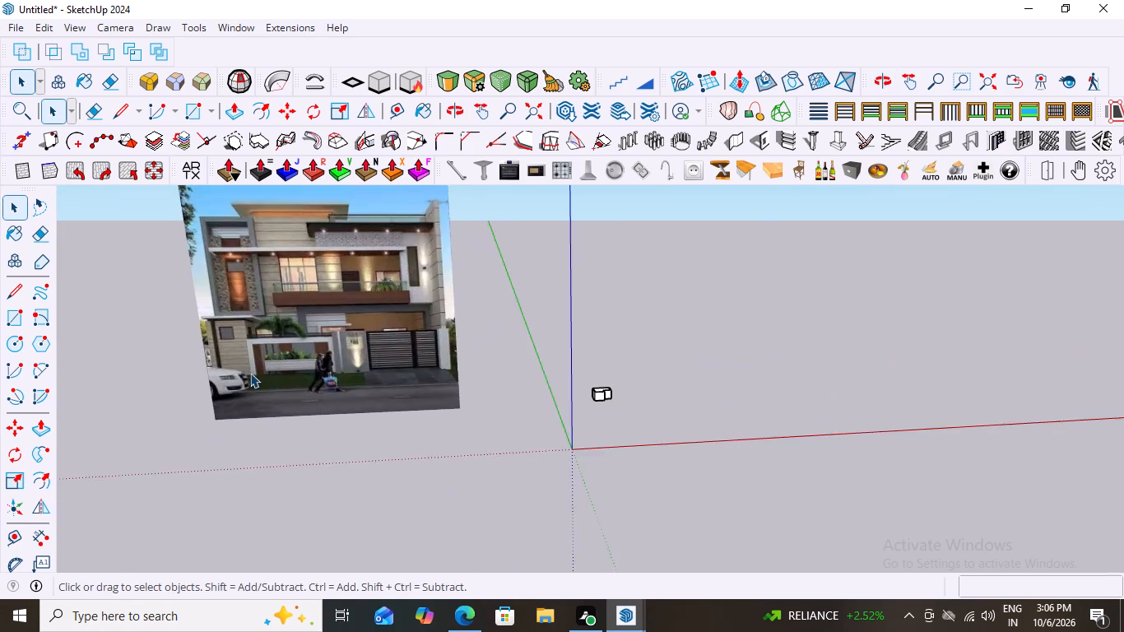
scroll(250, 373, up, 2)
scroll(743, 383, down, 9)
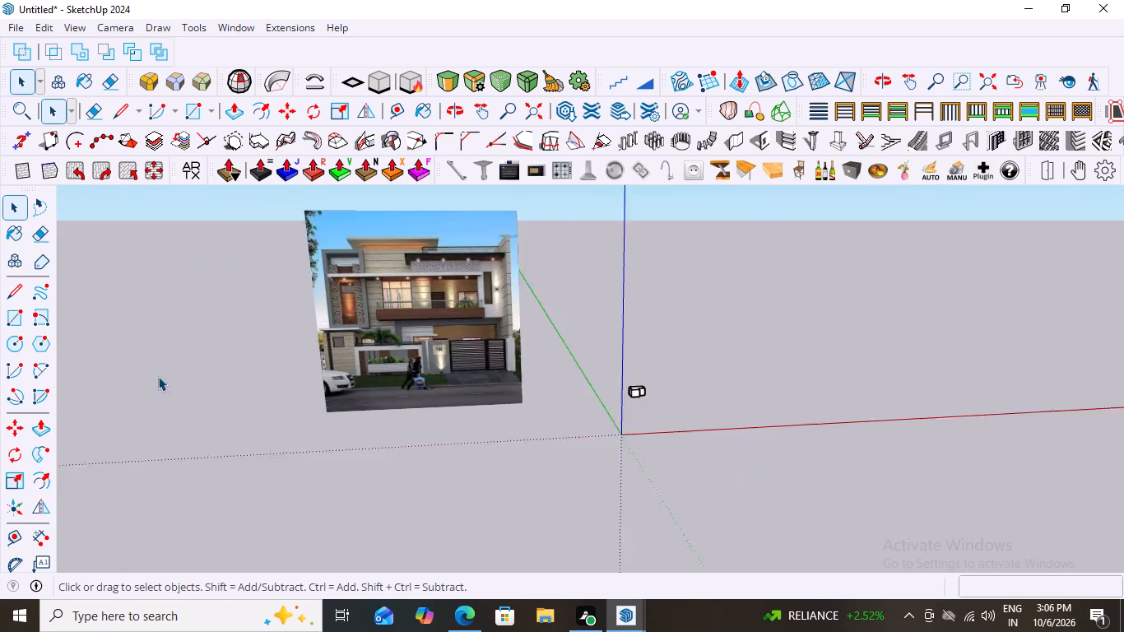
Cover the underside of the wall enclosure with two adjoining rectangles, 17' 3" by 11' 6" and 8' 9" by 11' 6".
scroll(681, 374, up, 11)
middle_drag(604, 381, 544, 369)
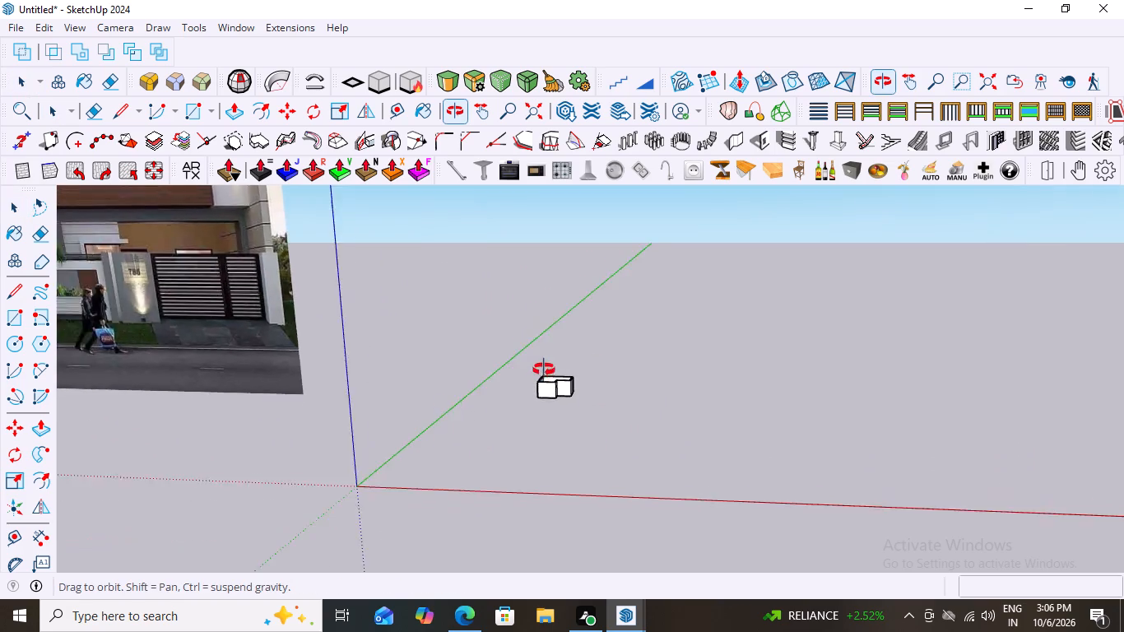
middle_drag(544, 369, 616, 368)
scroll(563, 383, up, 12)
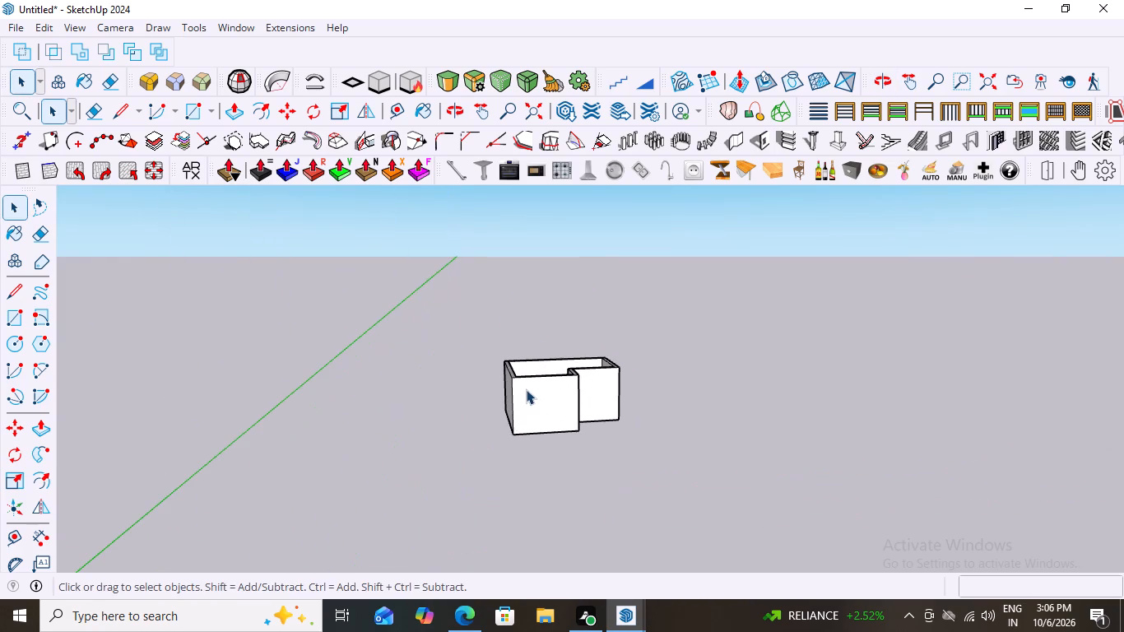
middle_drag(595, 407, 546, 406)
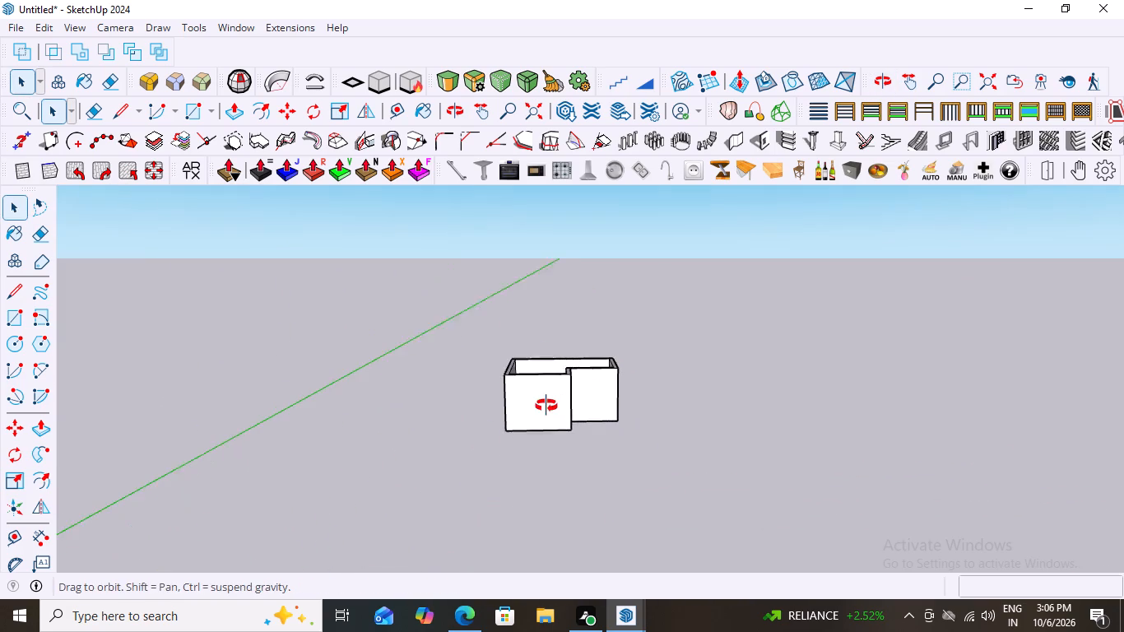
middle_drag(546, 406, 566, 118)
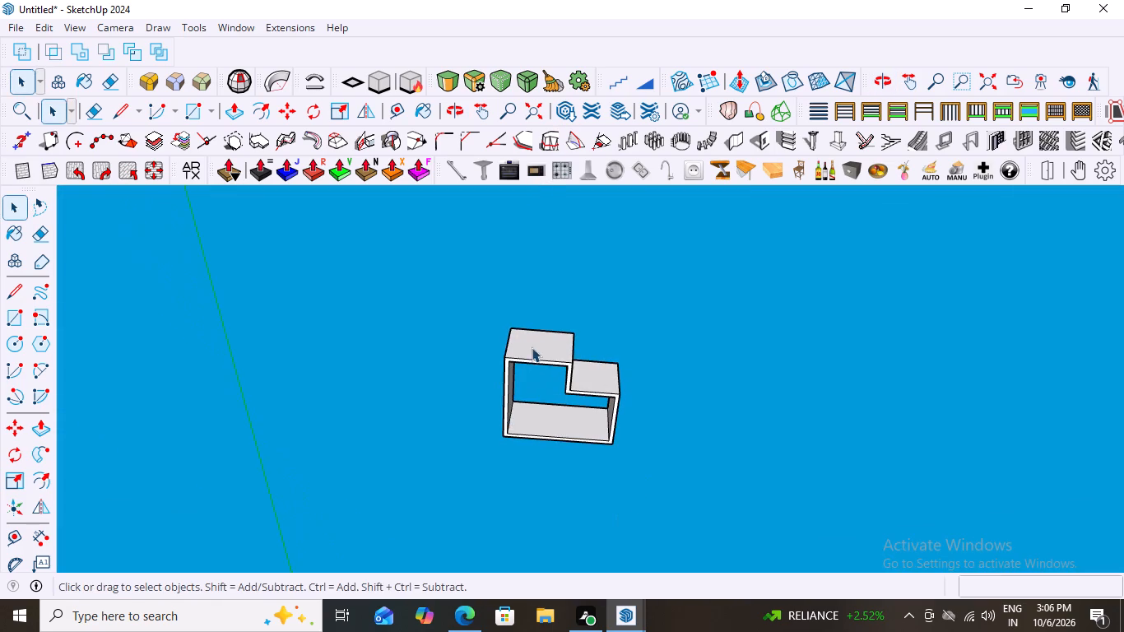
middle_drag(506, 325, 492, 331)
scroll(593, 394, up, 3)
scroll(523, 355, up, 3)
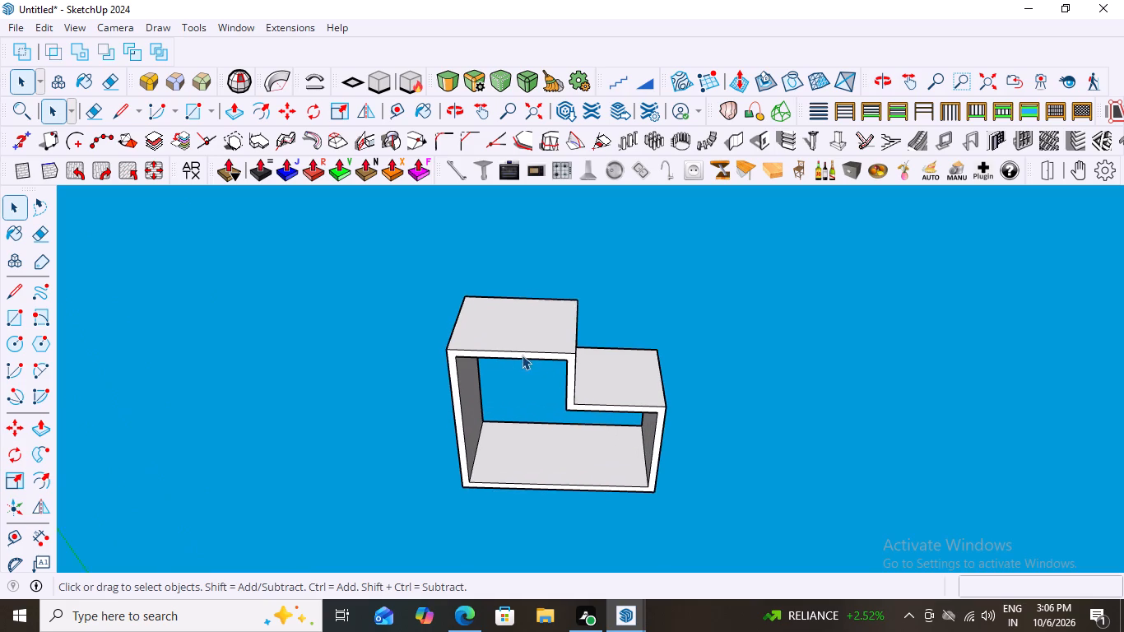
key(r)
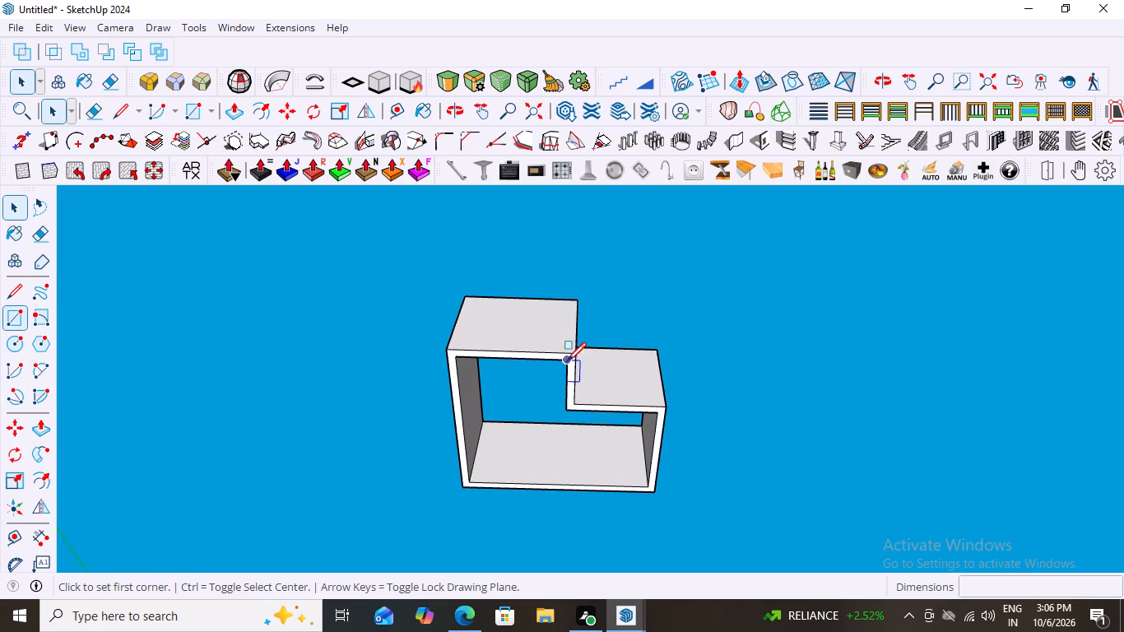
key(space)
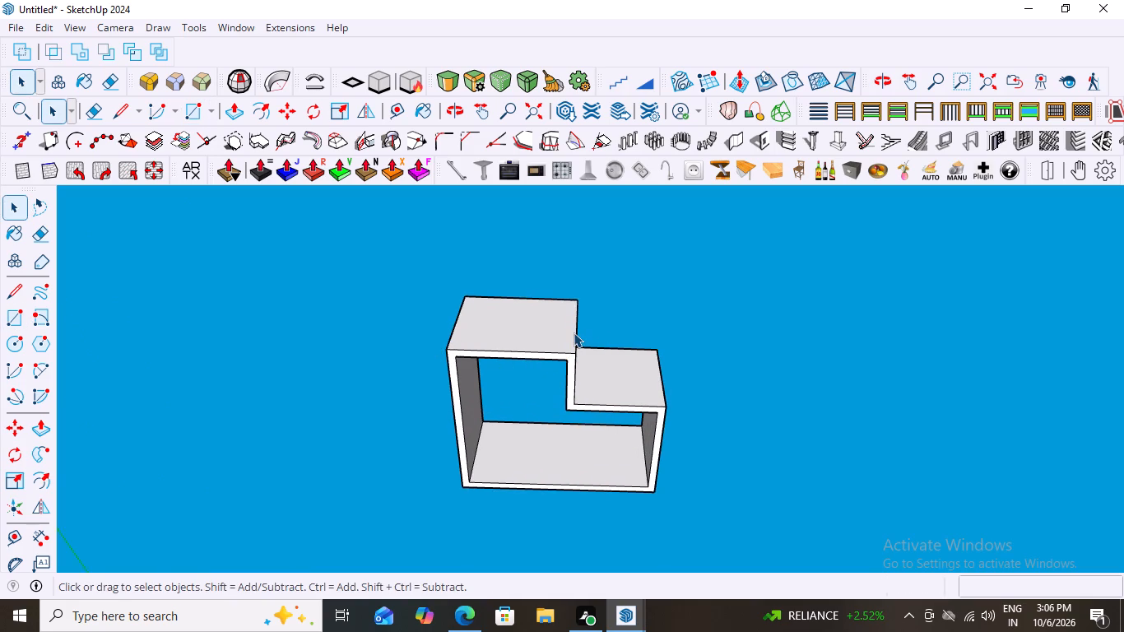
key(r)
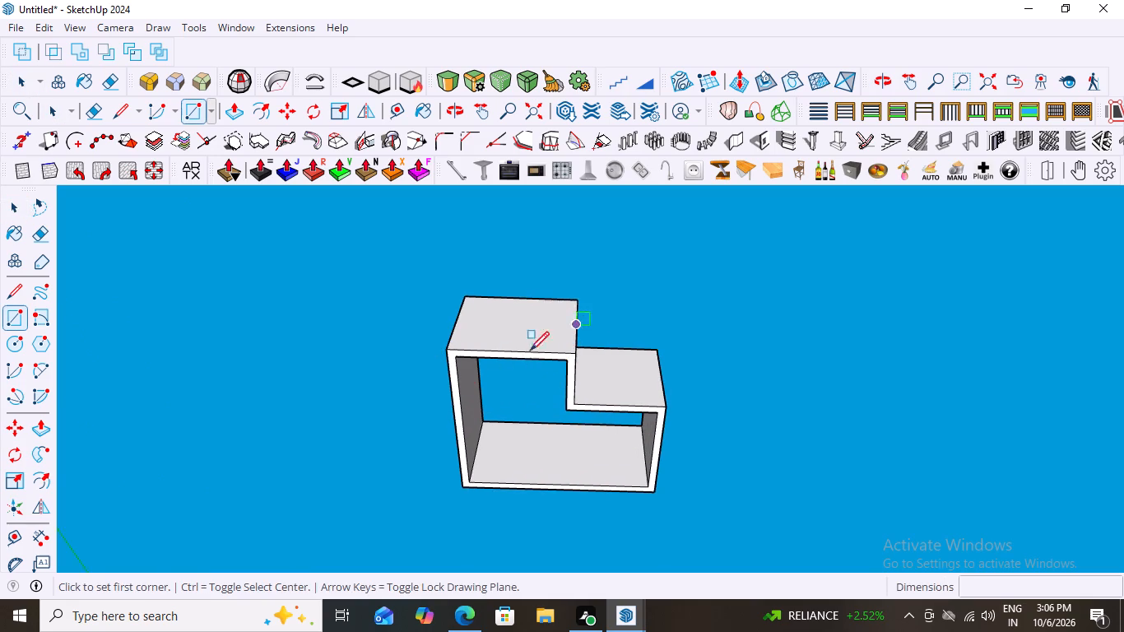
scroll(445, 407, up, 3)
drag(446, 326, 447, 343)
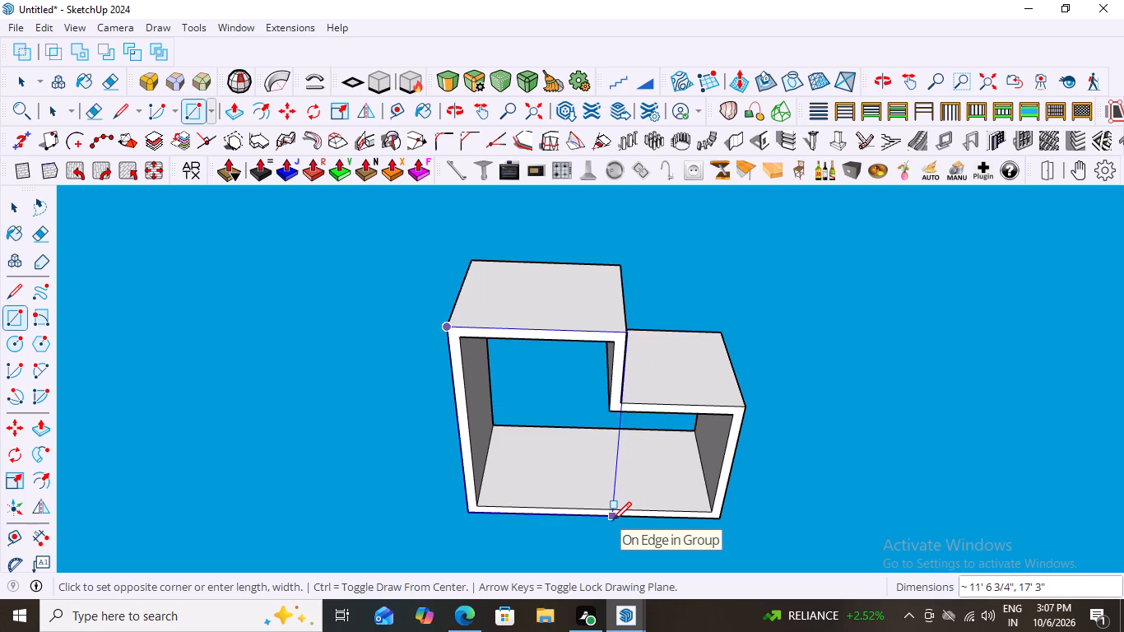
key(Escape)
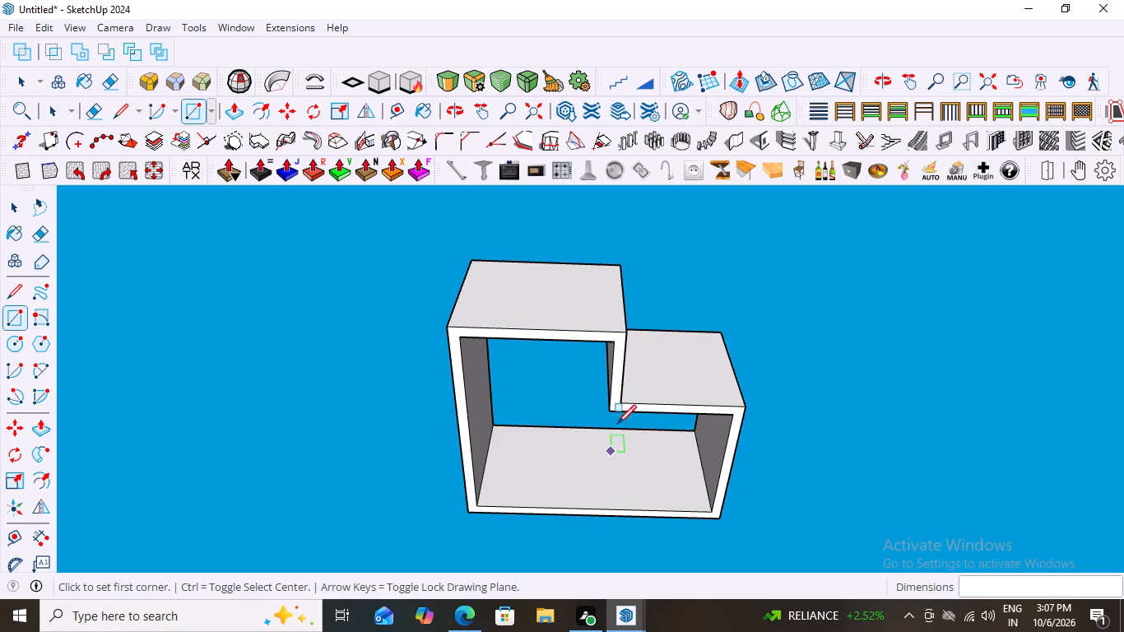
click(625, 334)
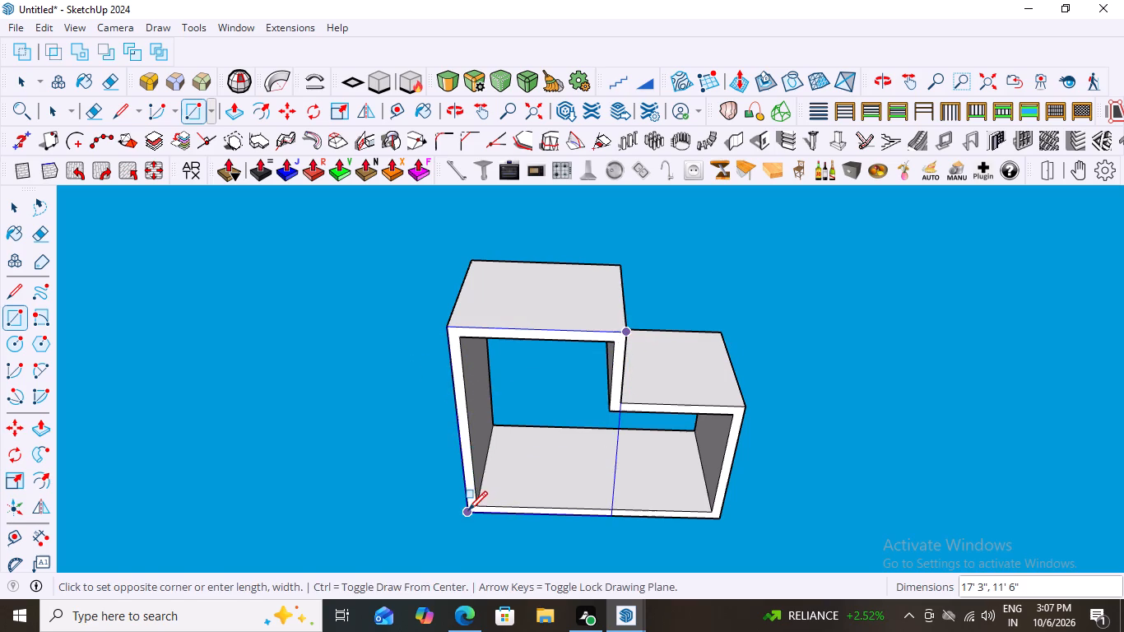
click(467, 513)
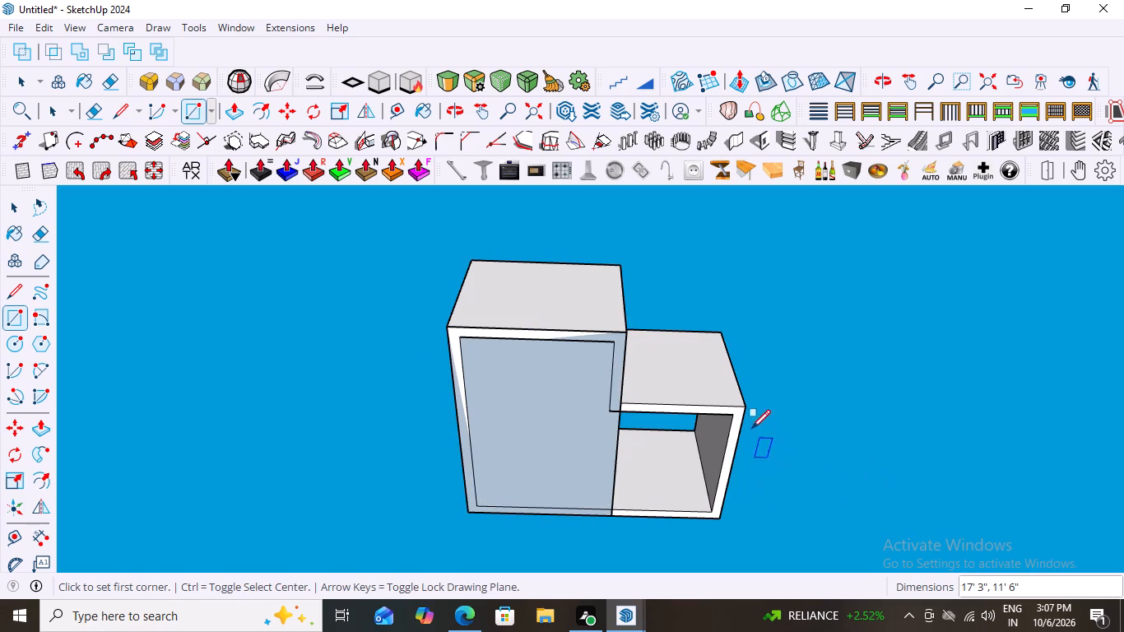
click(742, 407)
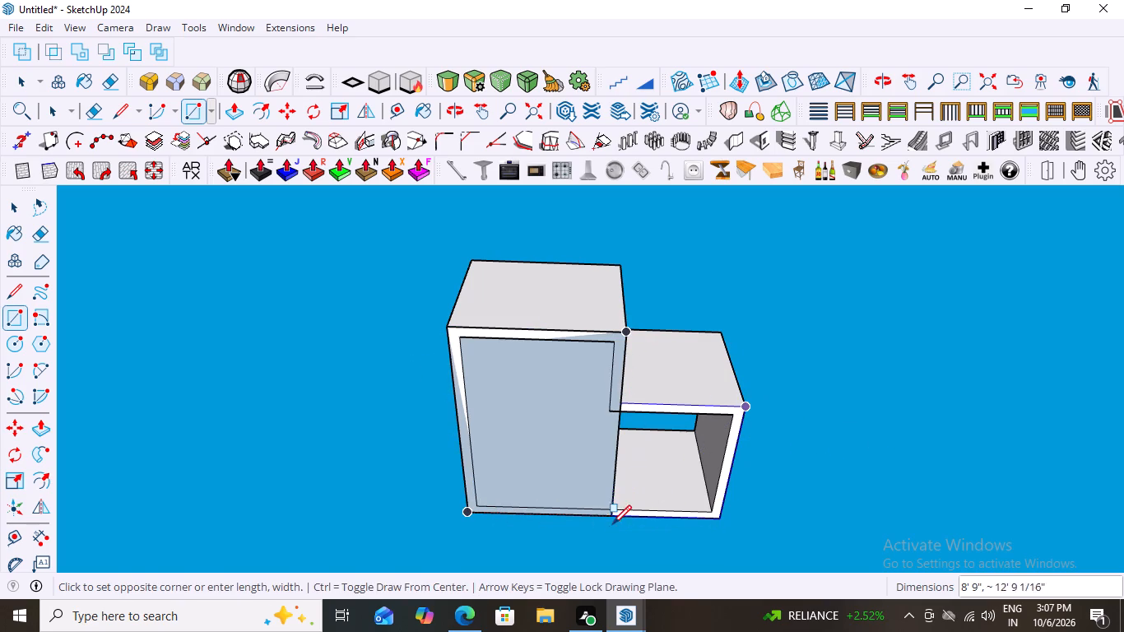
click(611, 517)
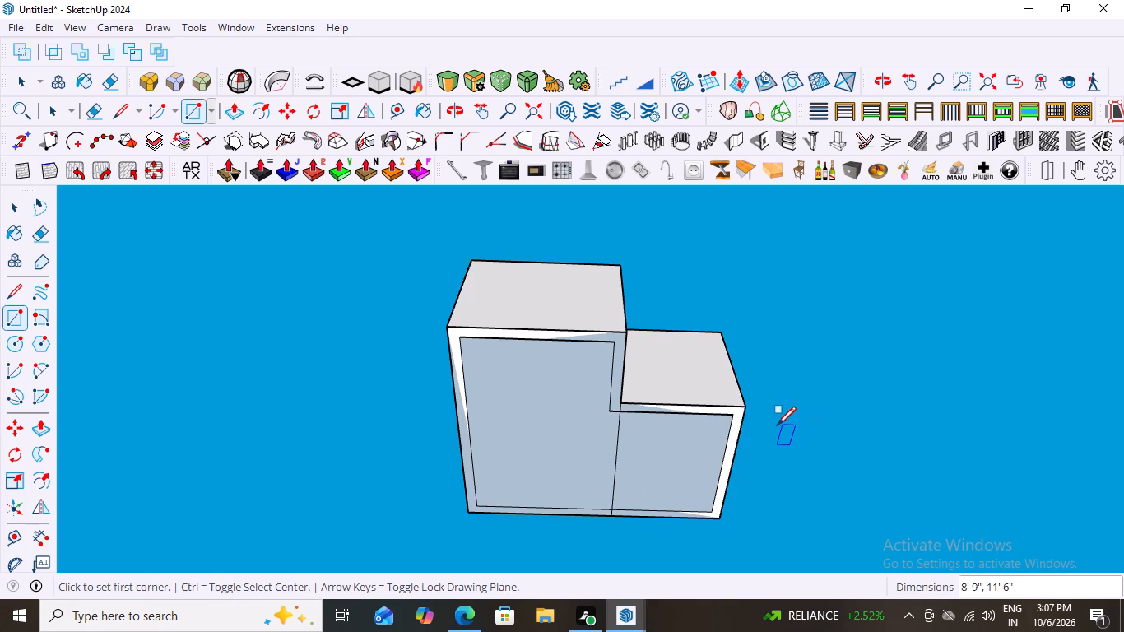
key(space)
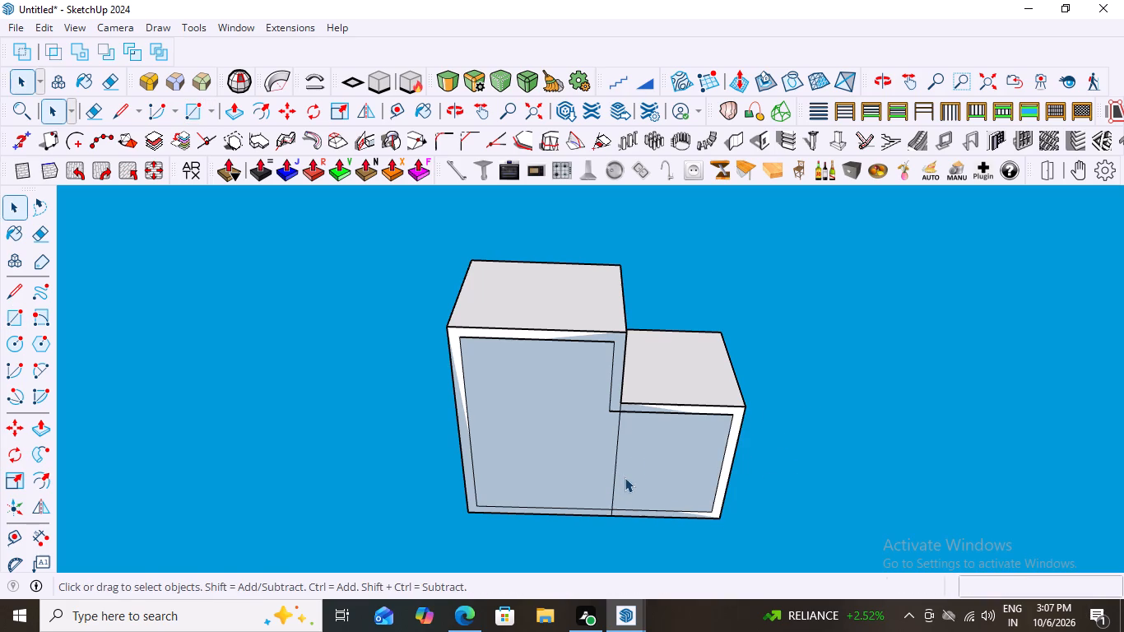
Delete the edge dividing the two base rectangles to merge them into one L-shaped face.
scroll(625, 477, up, 2)
click(611, 458)
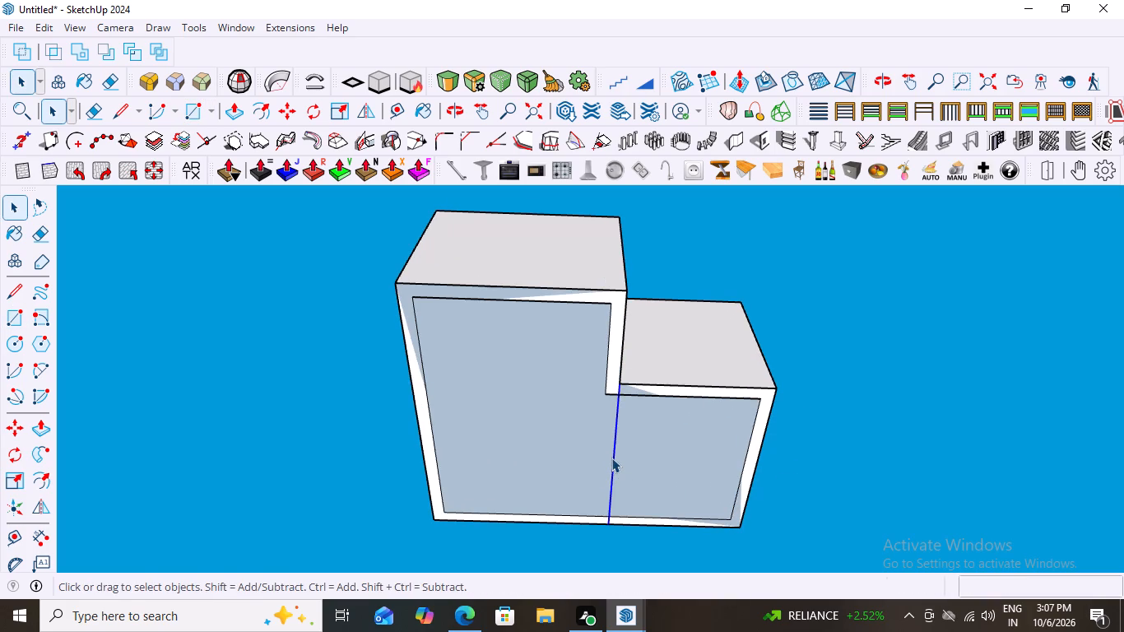
key(Delete)
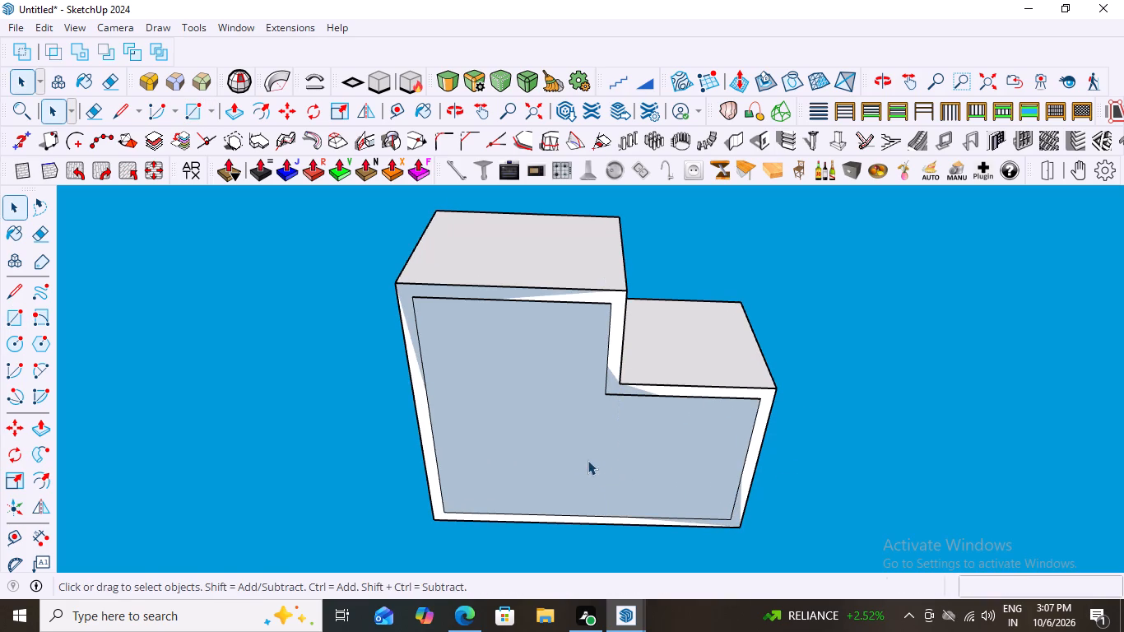
Group the L-shaped base face together with its boundary edges.
double_click(539, 428)
triple_click(541, 425)
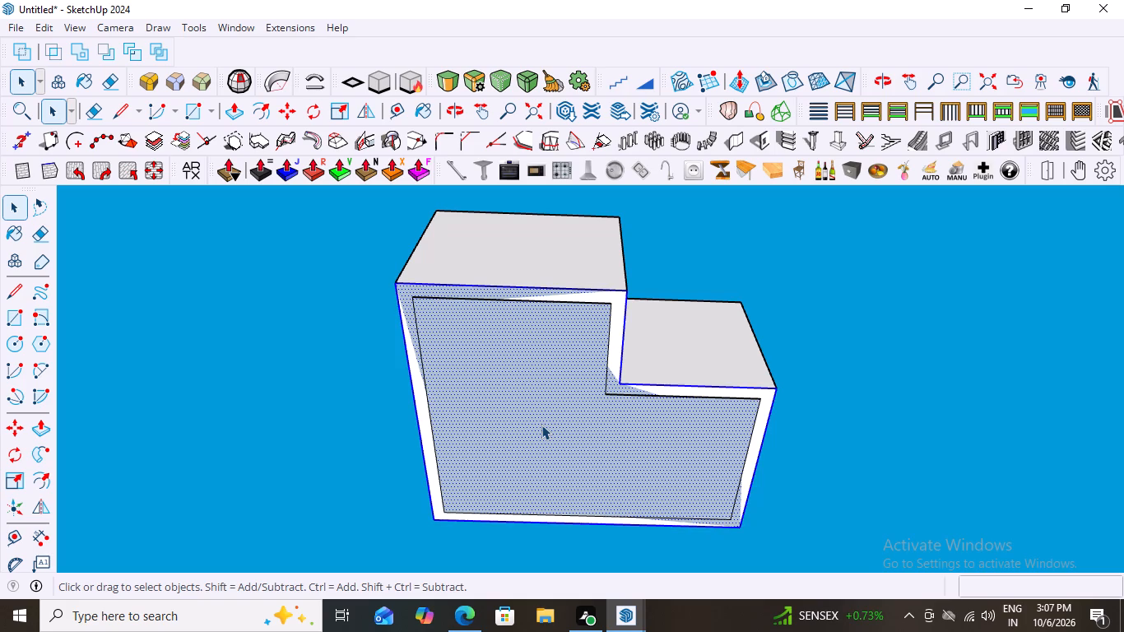
double_click(541, 425)
click(541, 425)
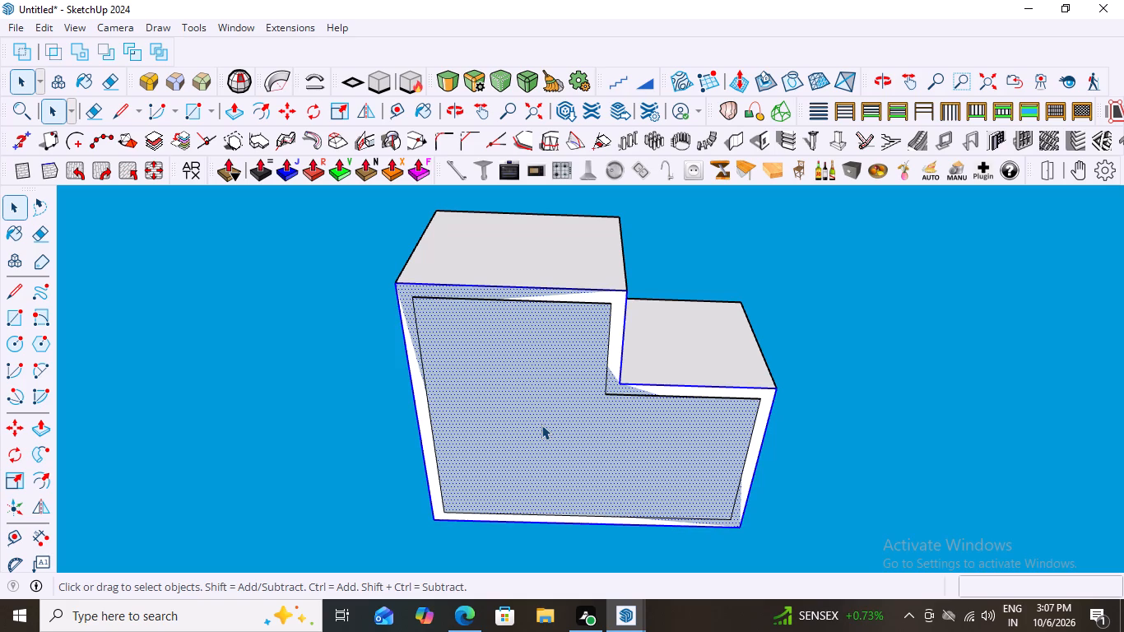
right_click(541, 425)
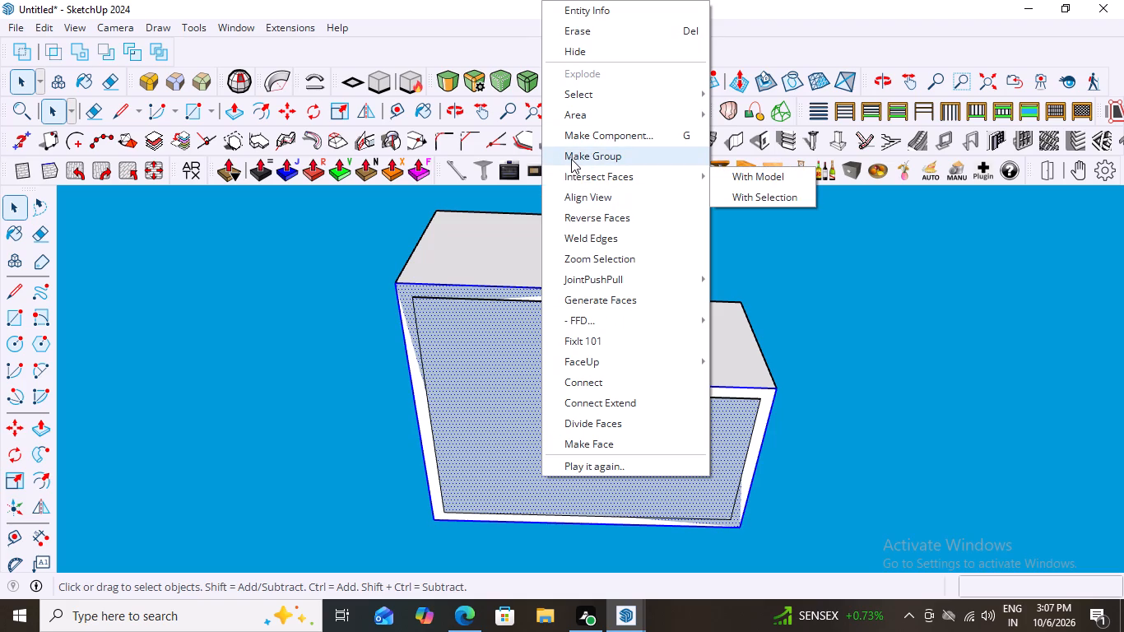
click(565, 156)
Inside the base group, extrude the L-shaped face 6" downward to form a floor slab beneath the walls.
double_click(511, 360)
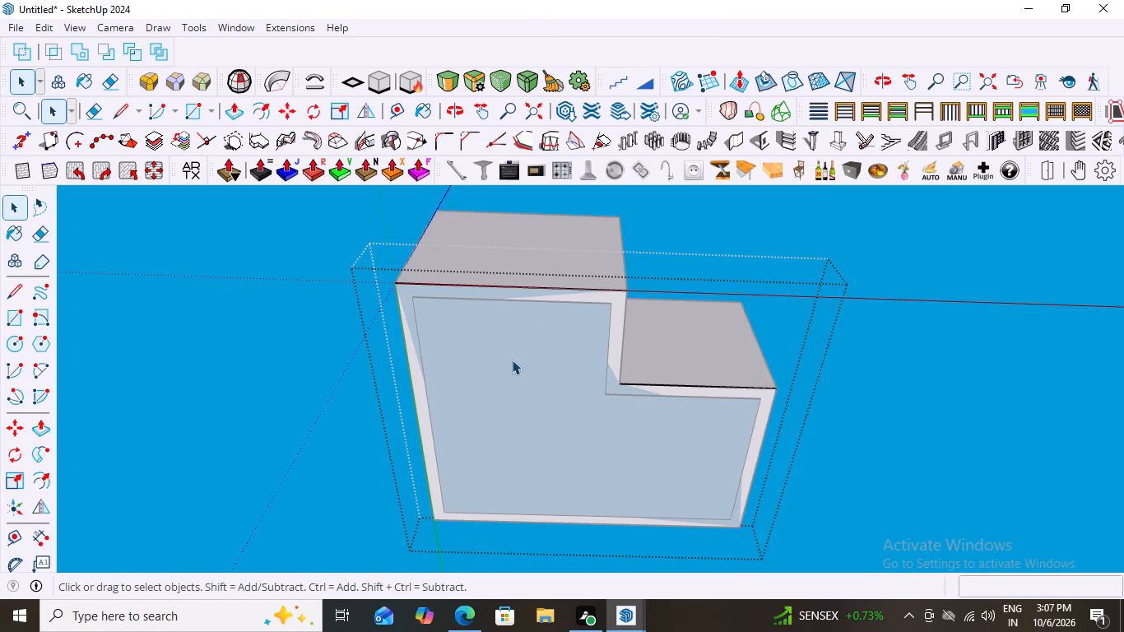
click(512, 360)
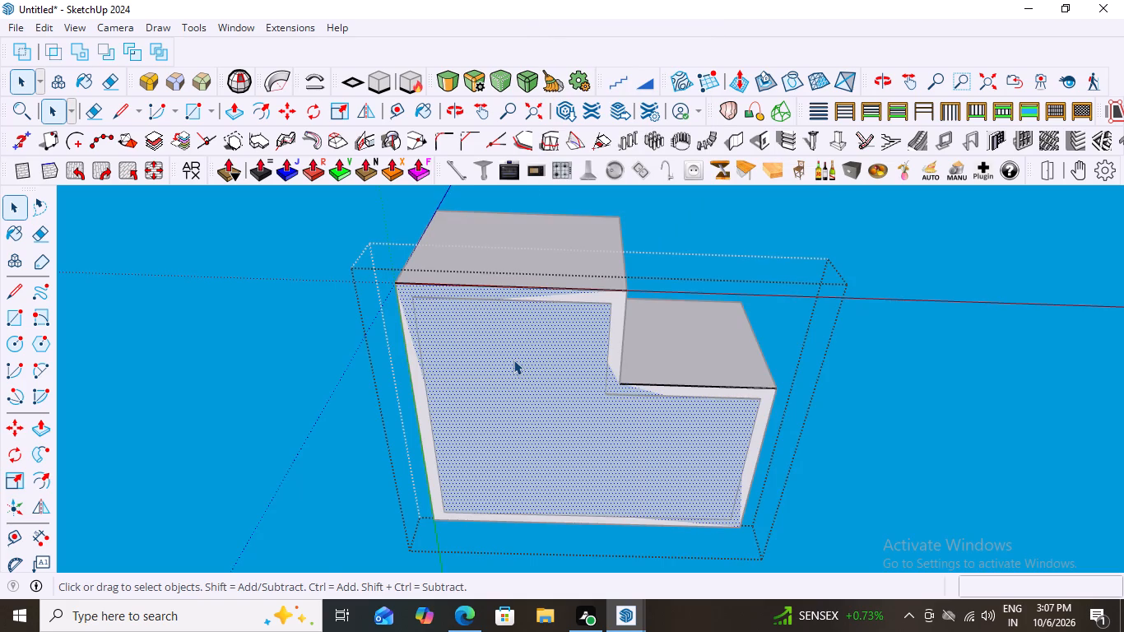
key(p)
click(513, 360)
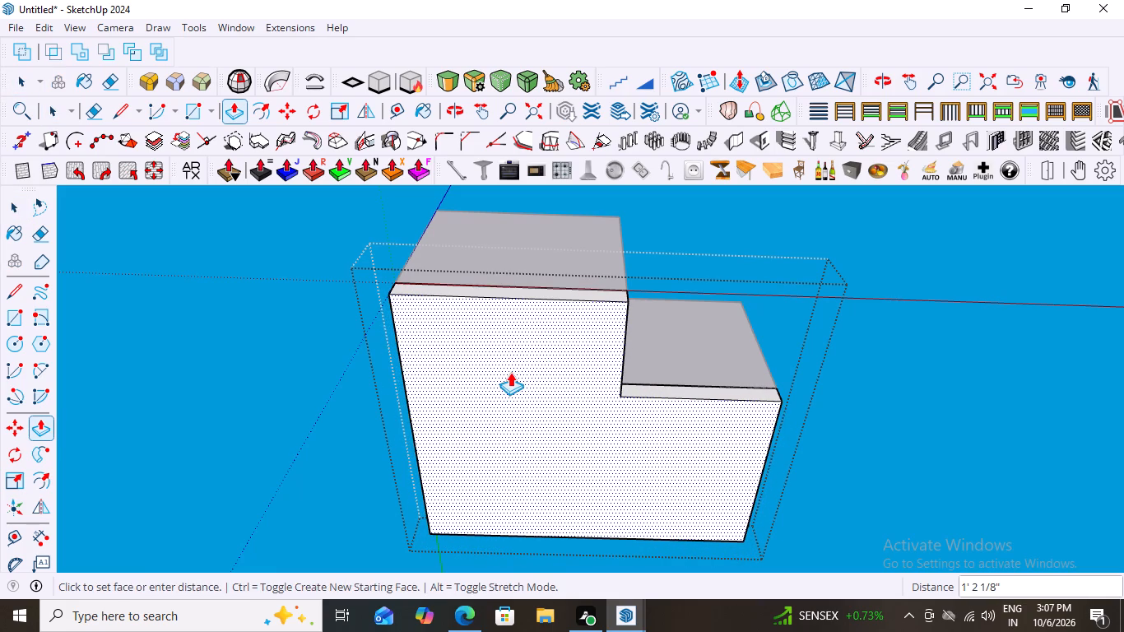
key(6)
key(shift+quotedbl)
key(Return)
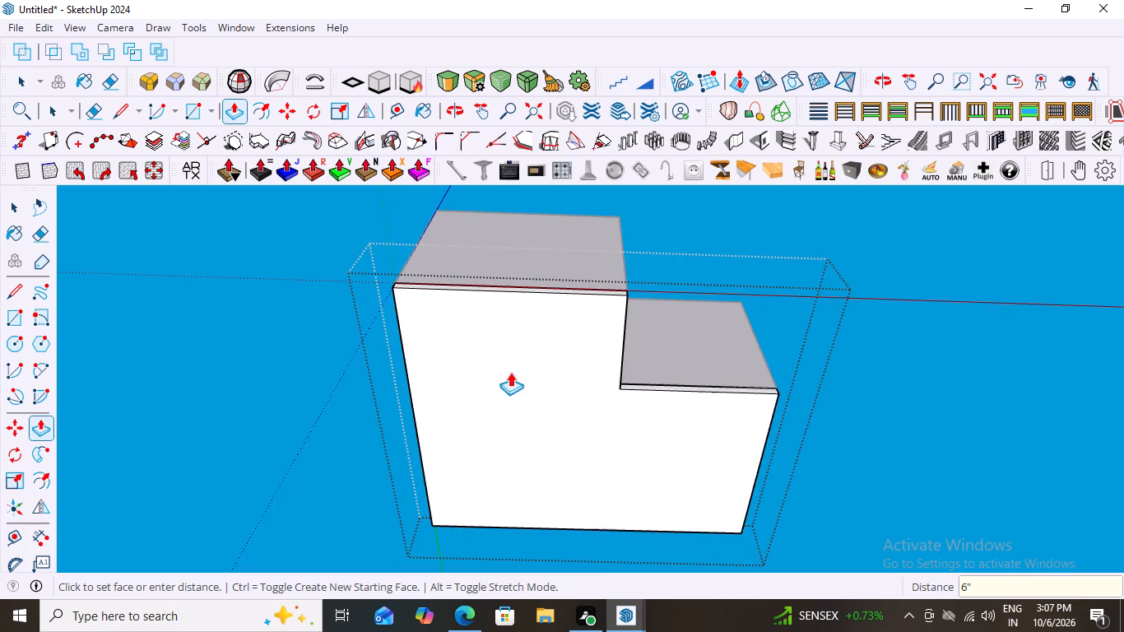
Examine the floor slab beneath the walls from the front of the enclosure.
scroll(453, 386, down, 10)
middle_drag(671, 380, 690, 467)
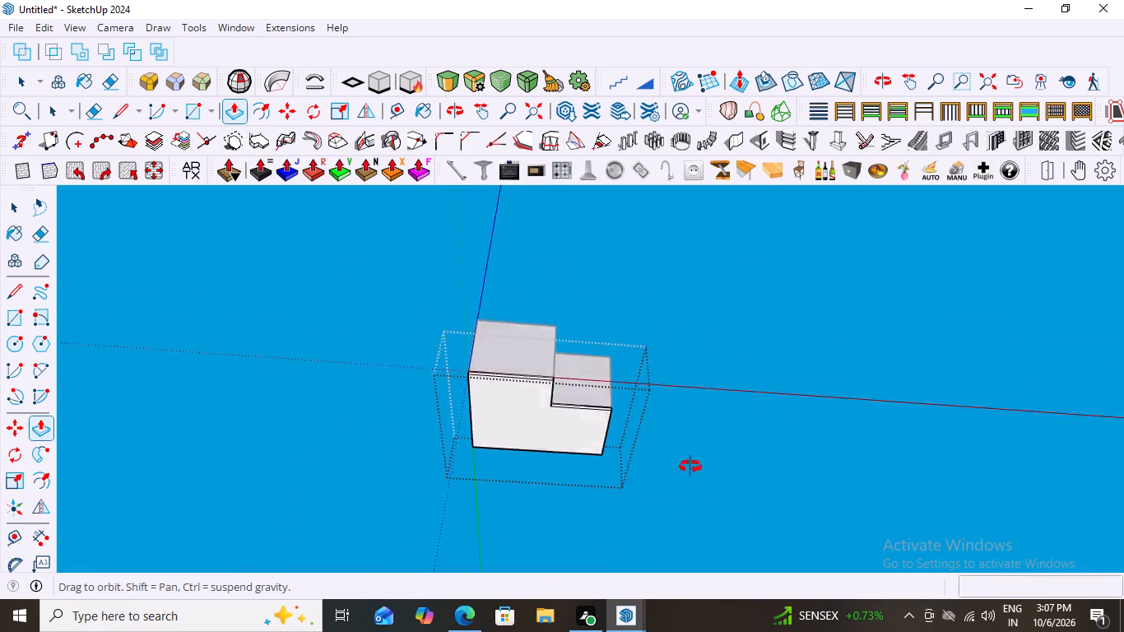
middle_drag(690, 467, 722, 599)
middle_drag(621, 396, 582, 440)
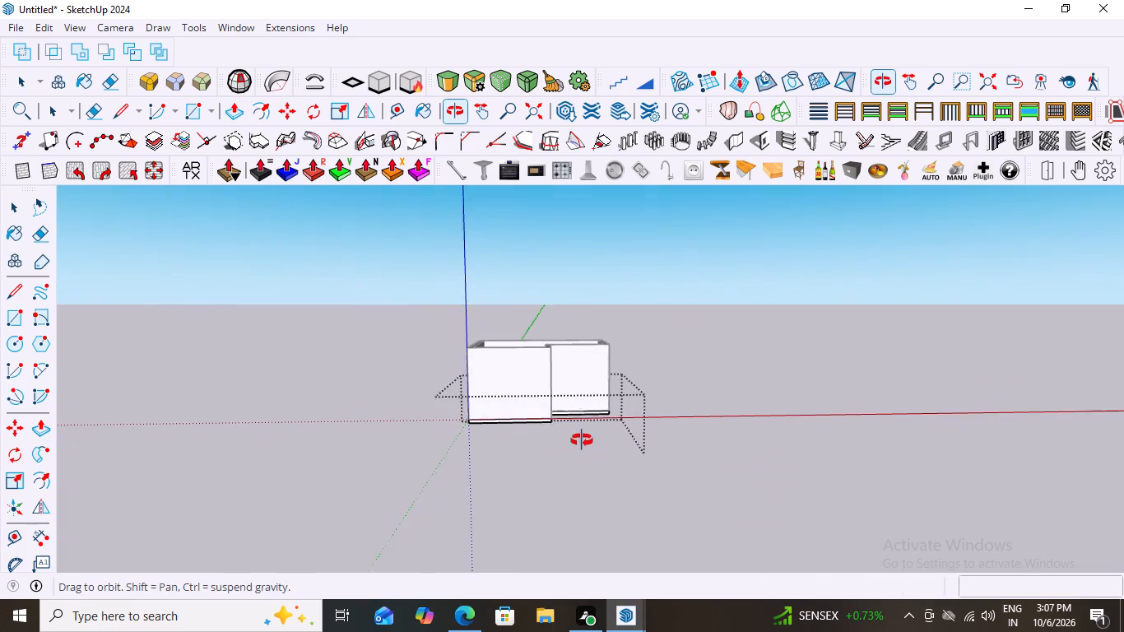
middle_drag(582, 440, 587, 439)
scroll(535, 438, up, 6)
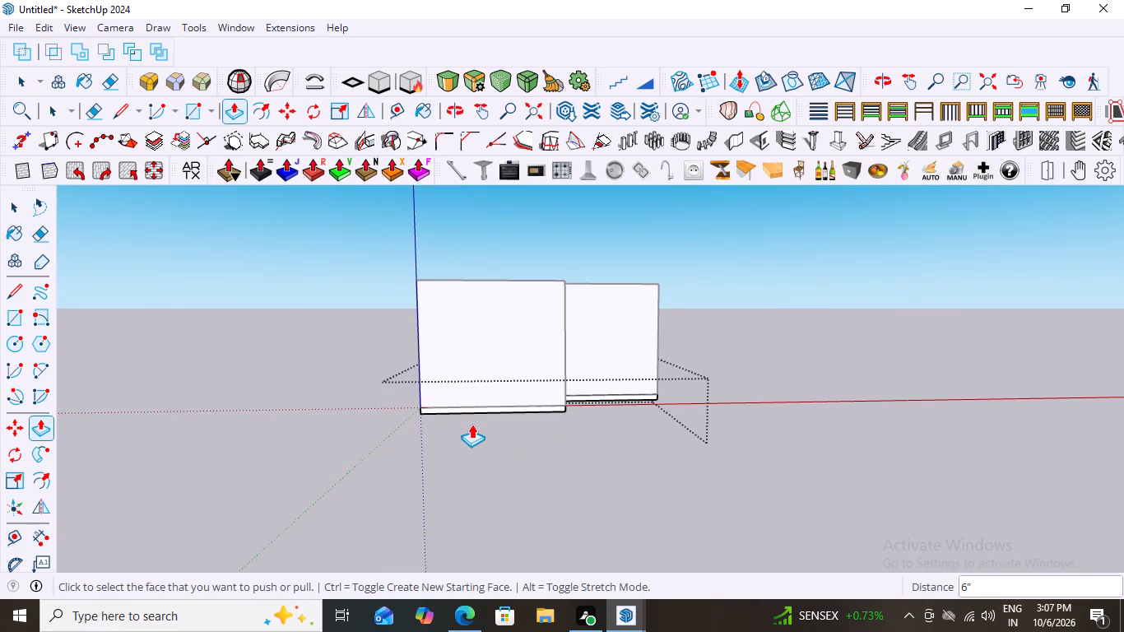
Finish editing the base slab group and return to the whole model.
scroll(581, 444, up, 8)
key(space)
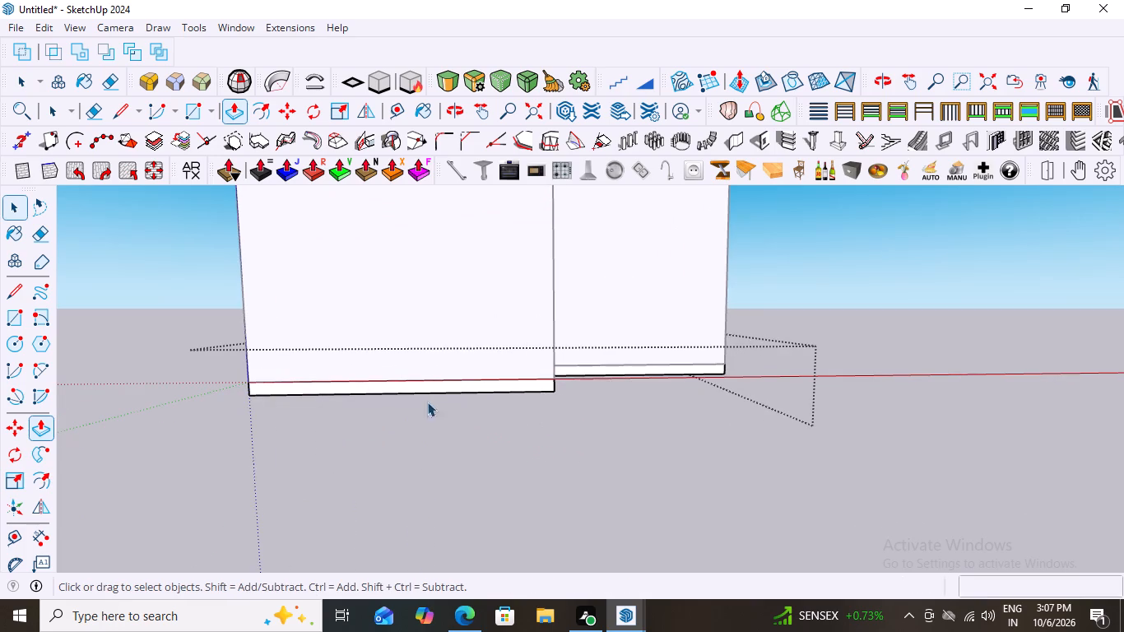
scroll(477, 390, down, 8)
click(767, 301)
Examine the walls and base slab from several angles, including from above and beside the facade reference image.
scroll(503, 403, up, 2)
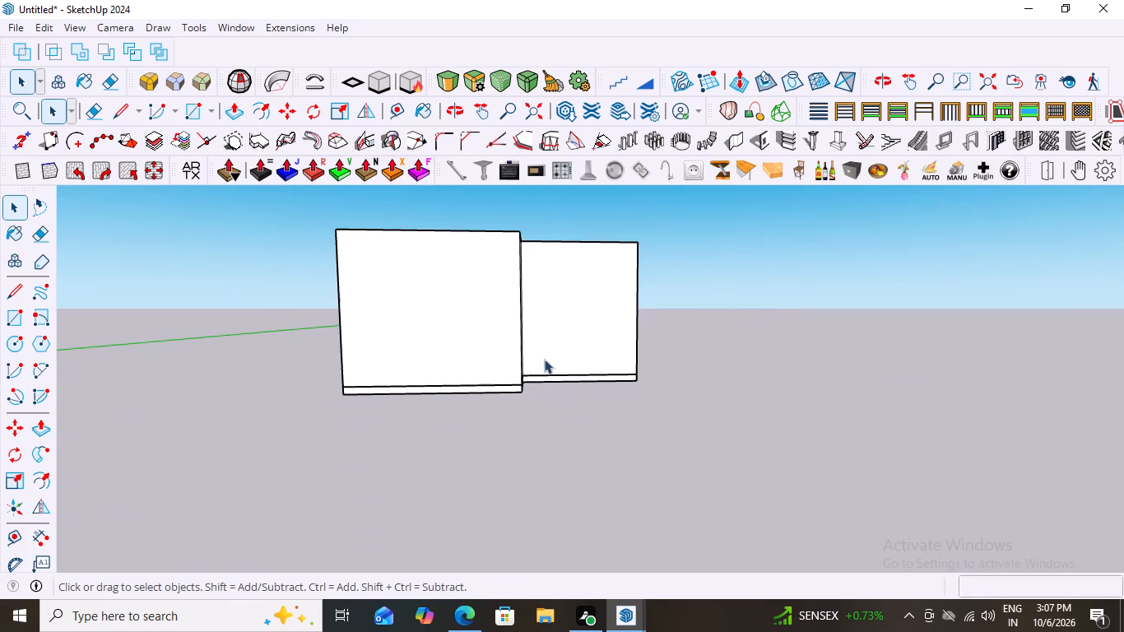
middle_drag(581, 385, 699, 426)
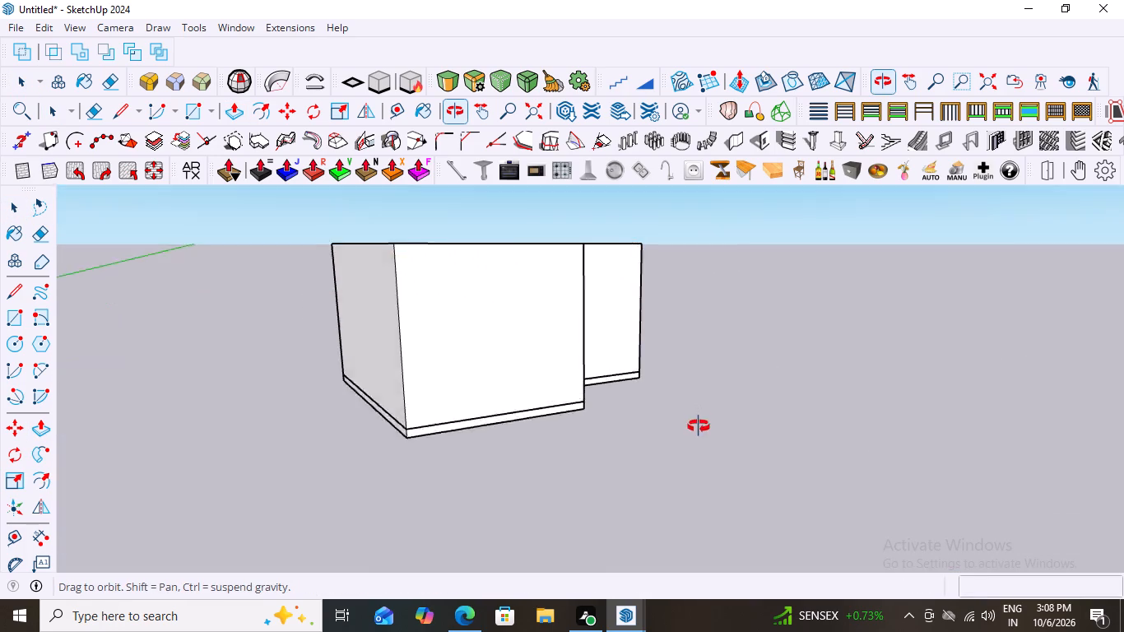
middle_drag(699, 426, 572, 428)
scroll(572, 428, down, 16)
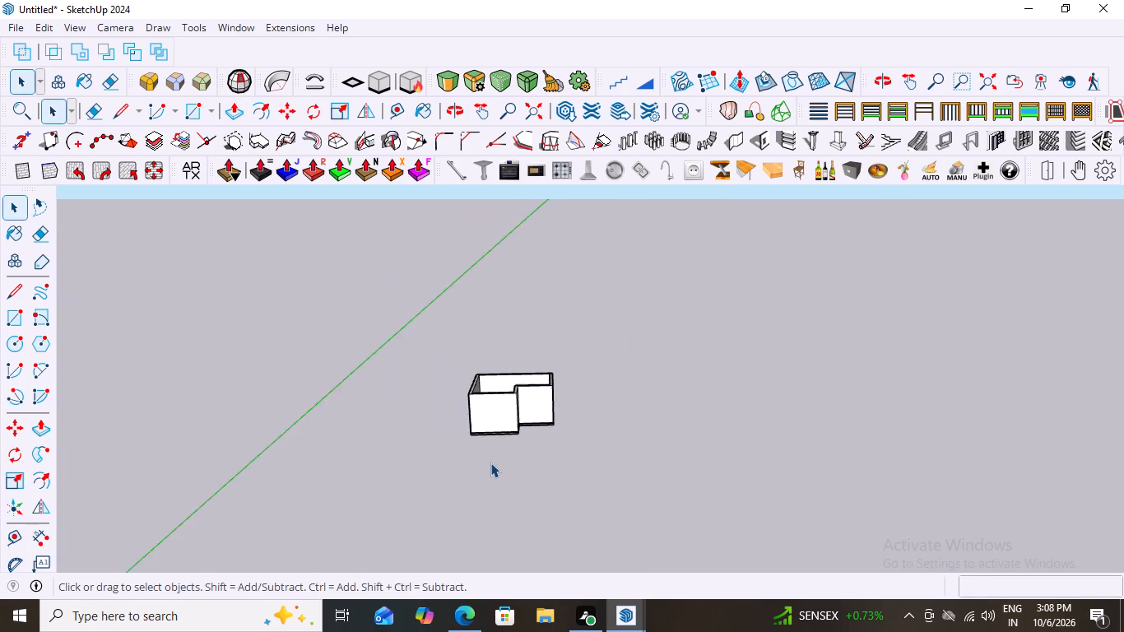
scroll(490, 462, down, 13)
middle_drag(505, 440, 541, 392)
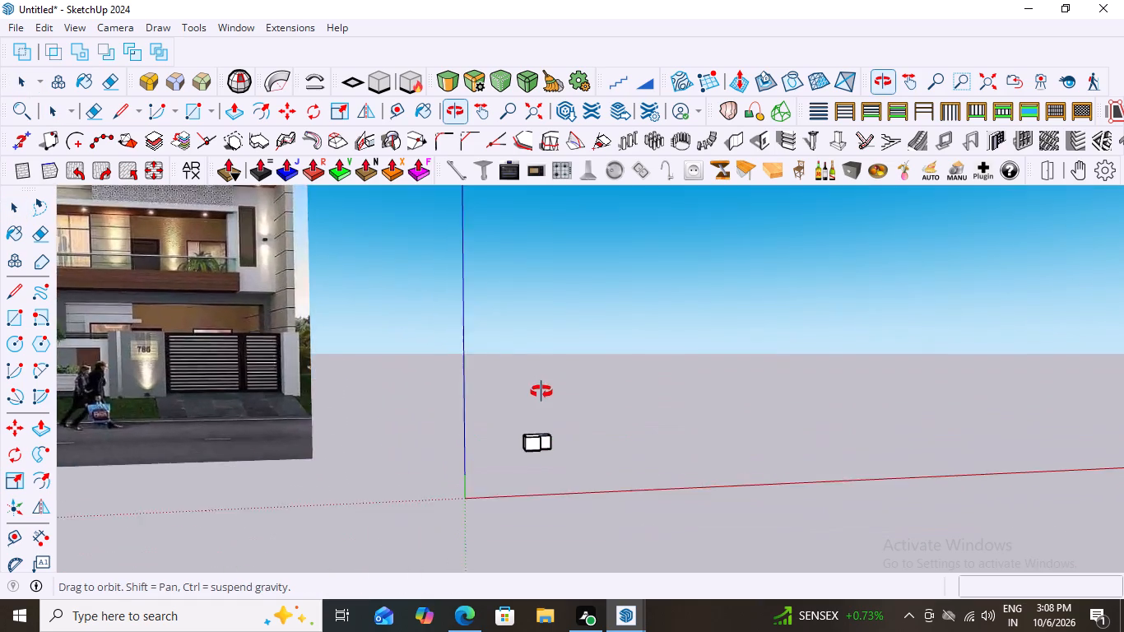
middle_drag(541, 392, 536, 389)
scroll(550, 464, up, 17)
middle_drag(569, 430, 566, 430)
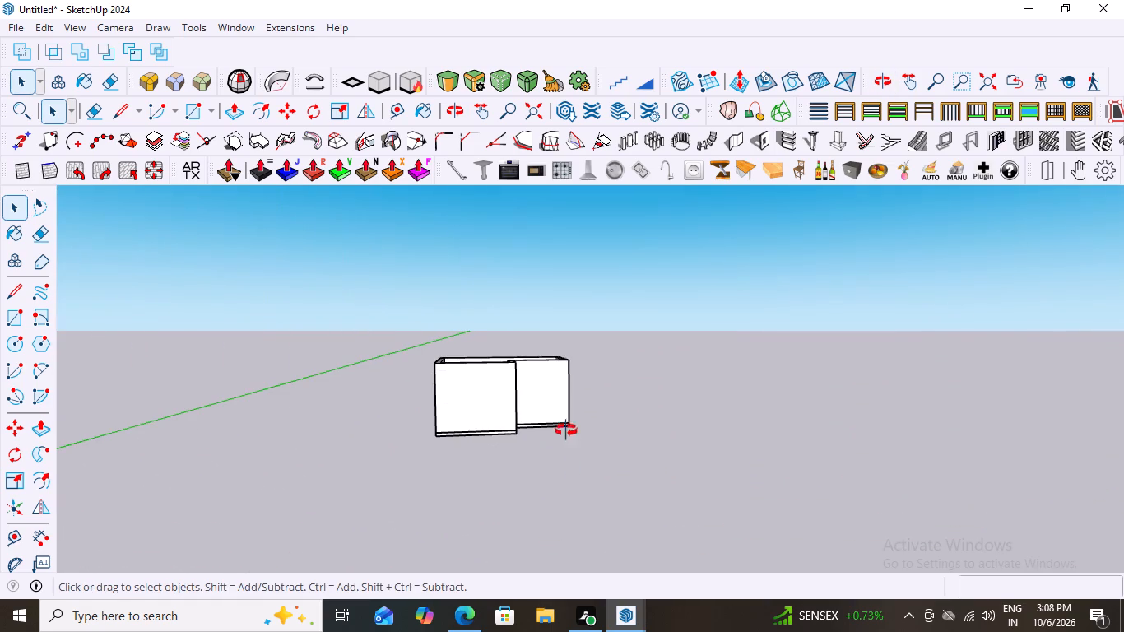
middle_drag(566, 430, 580, 459)
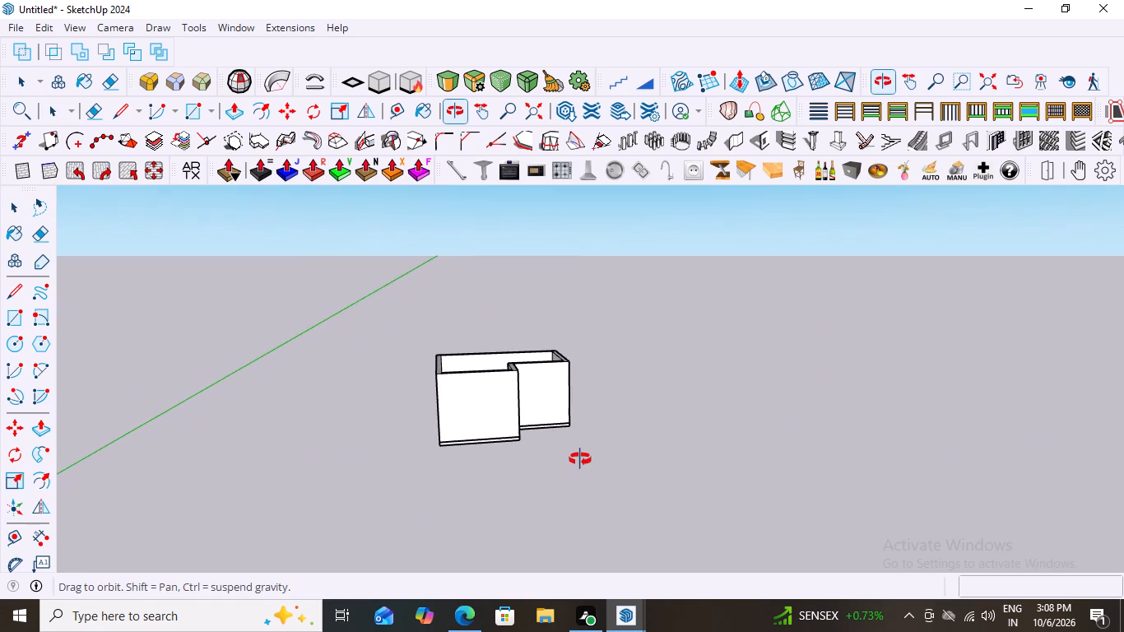
middle_drag(580, 459, 583, 460)
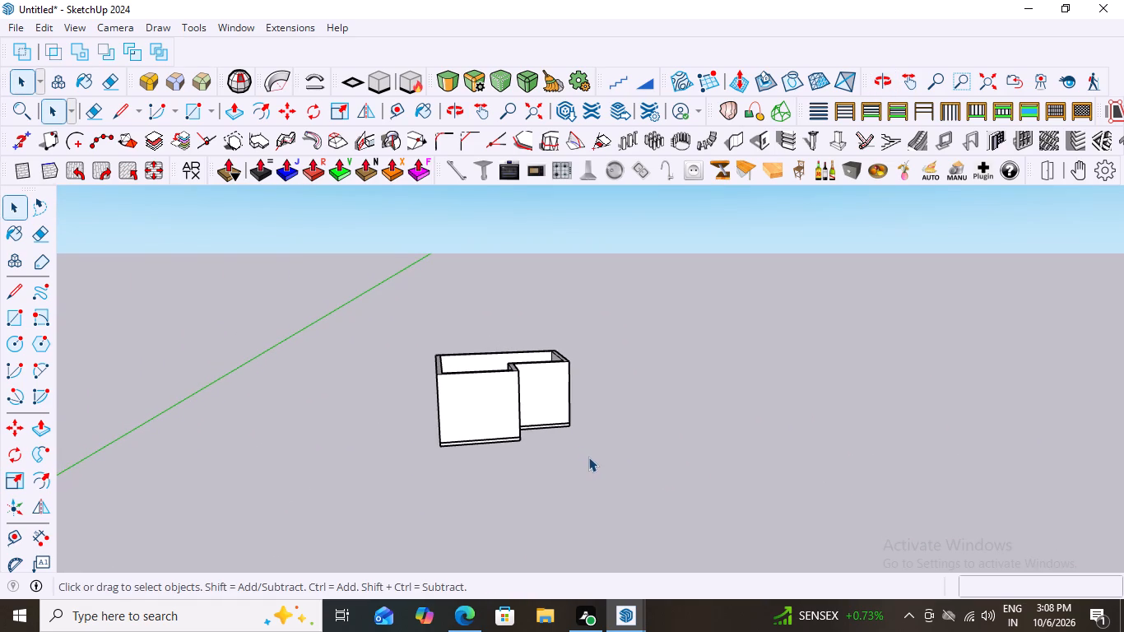
scroll(514, 409, up, 2)
middle_drag(522, 434, 484, 425)
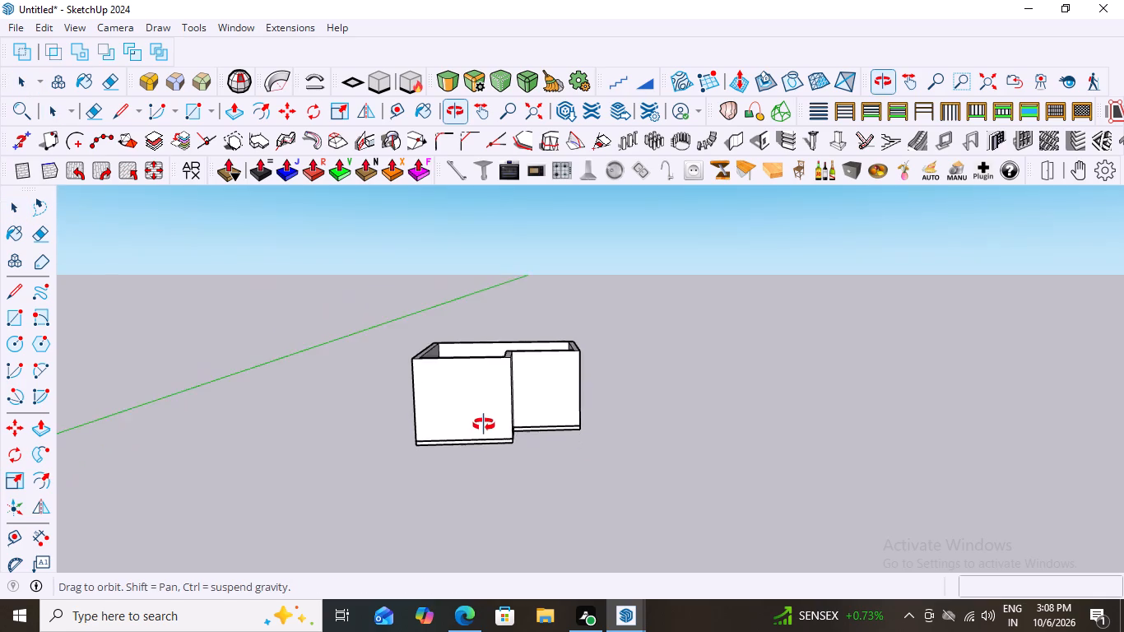
middle_drag(484, 425, 483, 437)
scroll(476, 407, up, 3)
scroll(513, 492, up, 3)
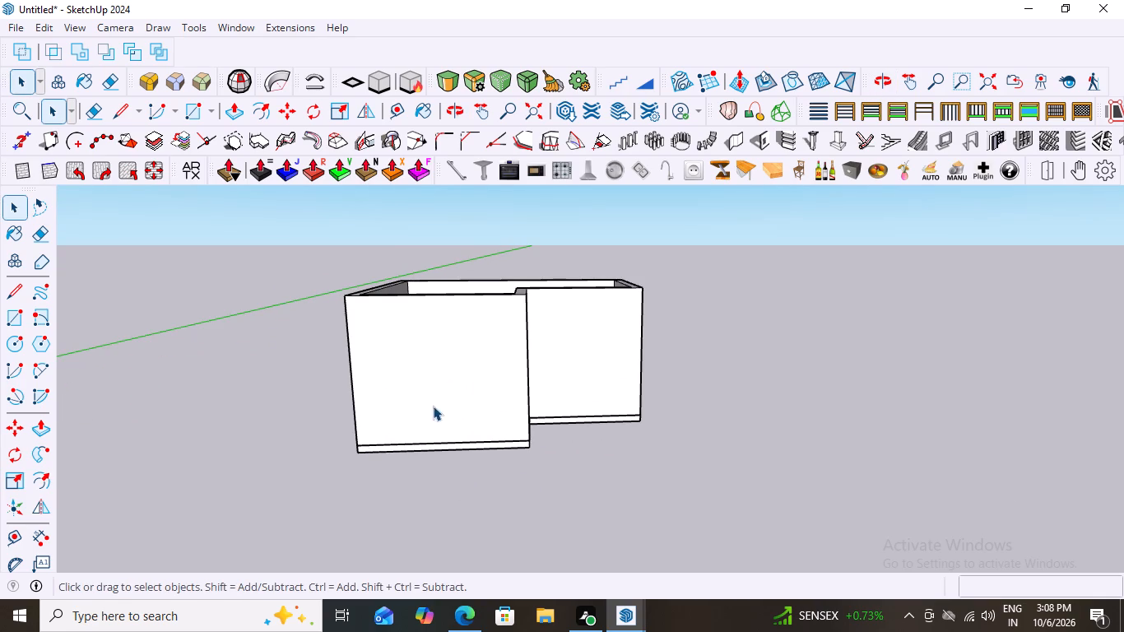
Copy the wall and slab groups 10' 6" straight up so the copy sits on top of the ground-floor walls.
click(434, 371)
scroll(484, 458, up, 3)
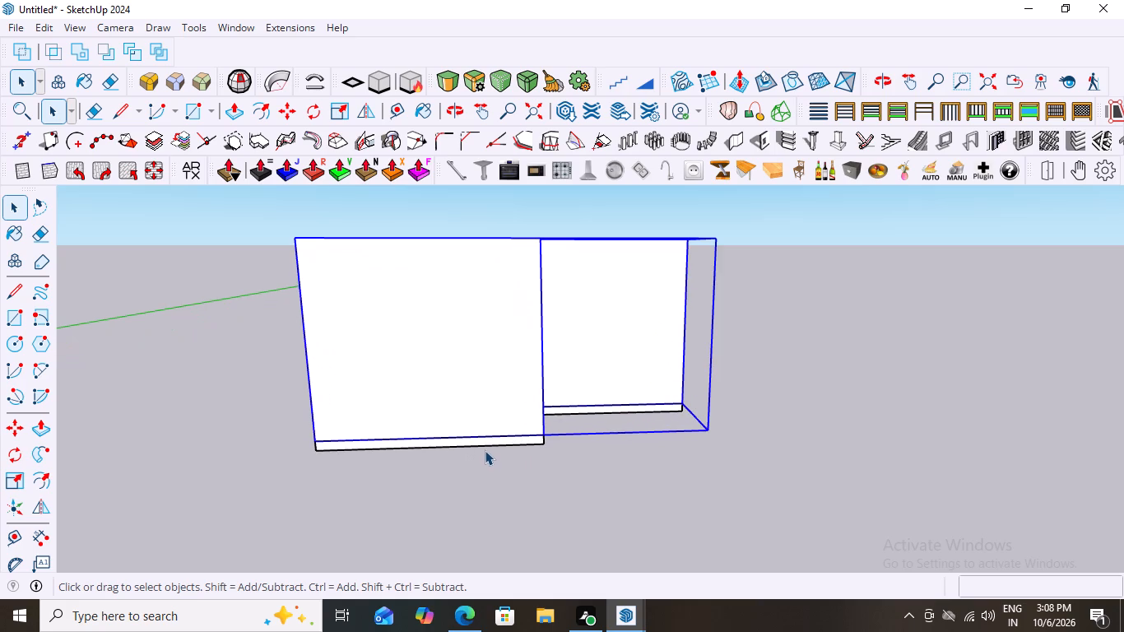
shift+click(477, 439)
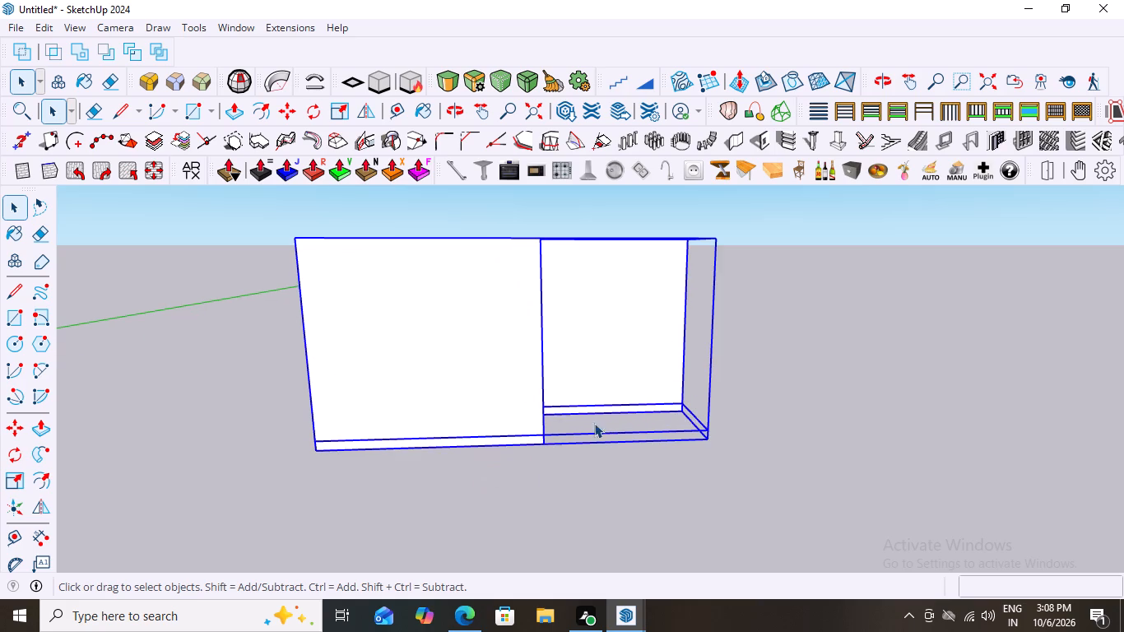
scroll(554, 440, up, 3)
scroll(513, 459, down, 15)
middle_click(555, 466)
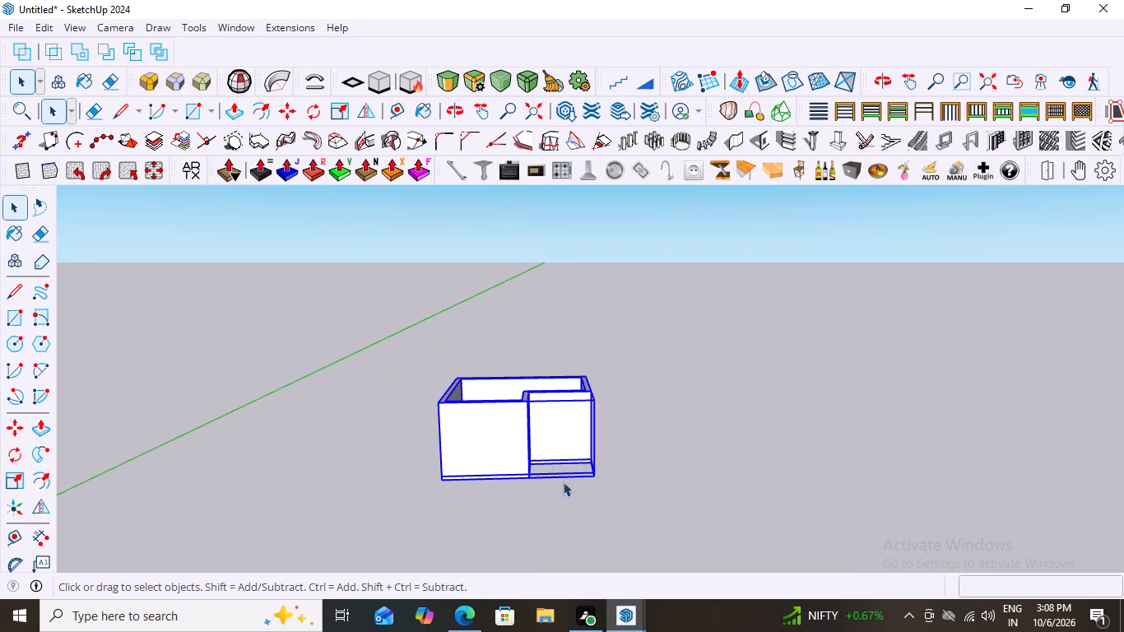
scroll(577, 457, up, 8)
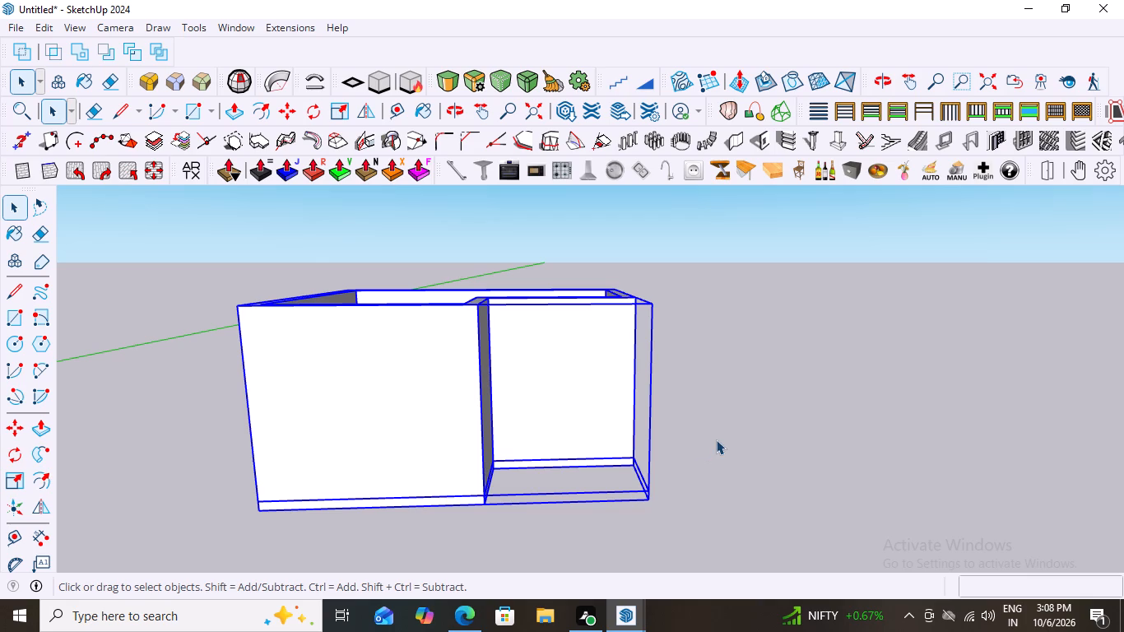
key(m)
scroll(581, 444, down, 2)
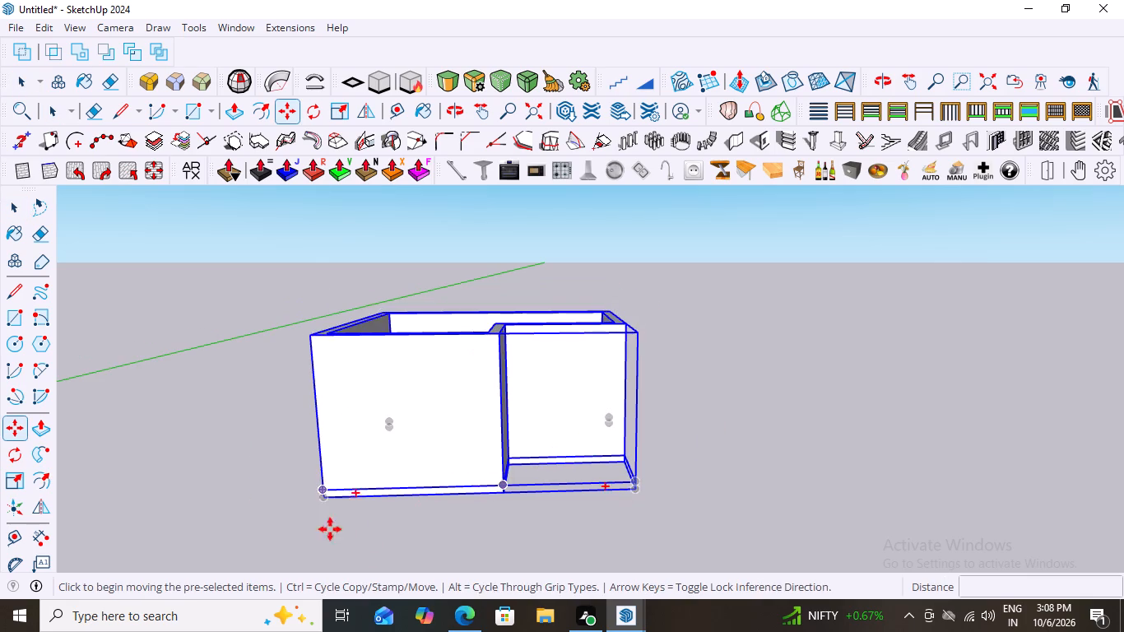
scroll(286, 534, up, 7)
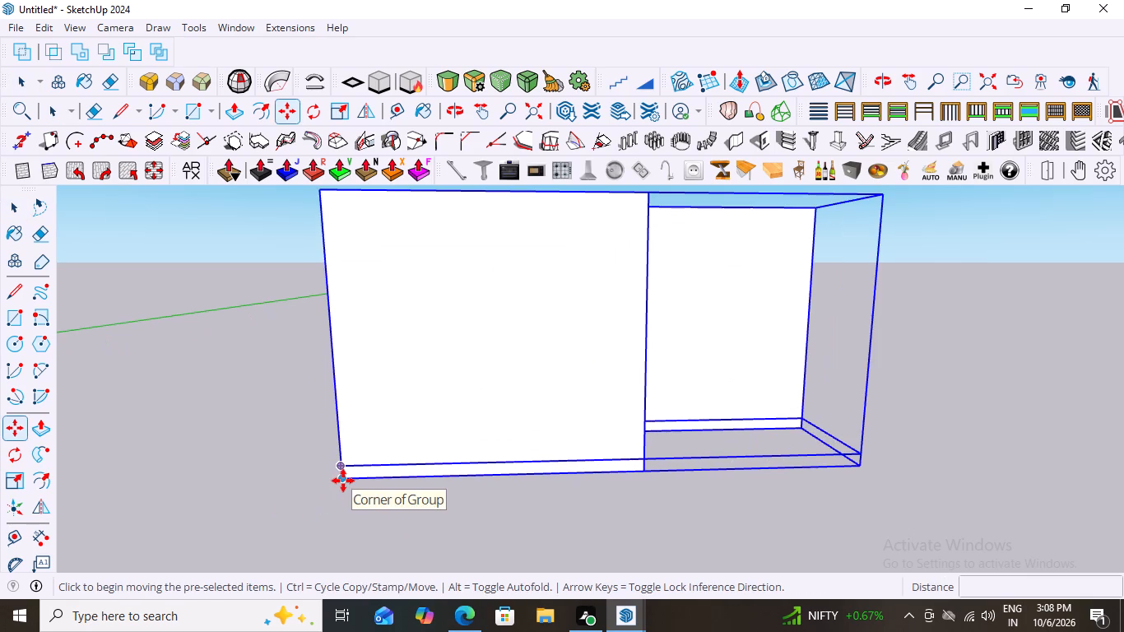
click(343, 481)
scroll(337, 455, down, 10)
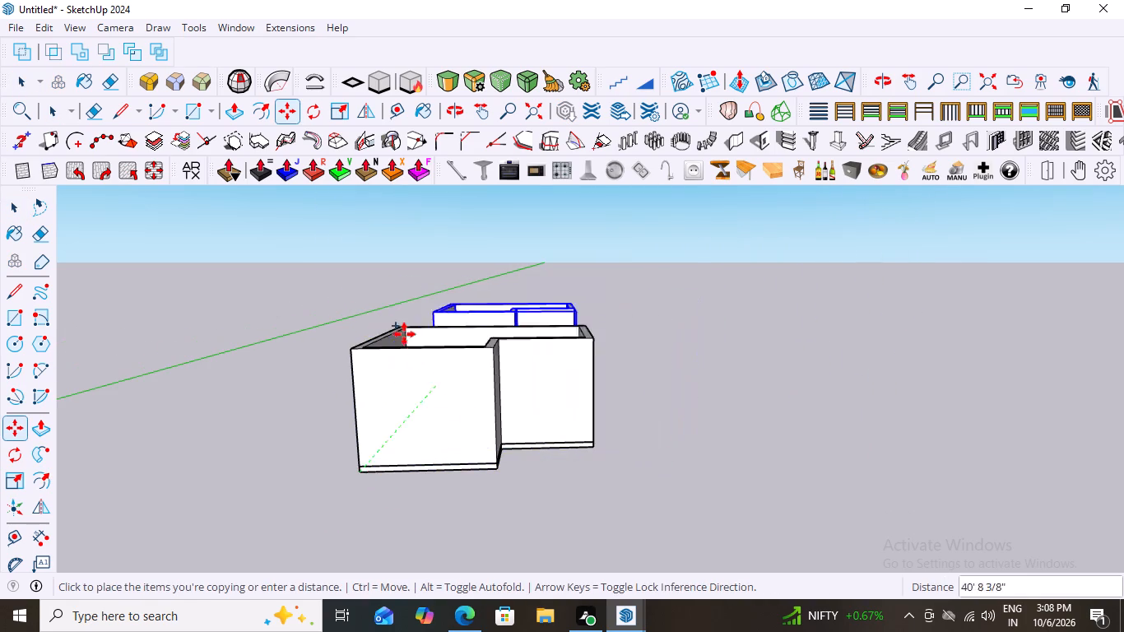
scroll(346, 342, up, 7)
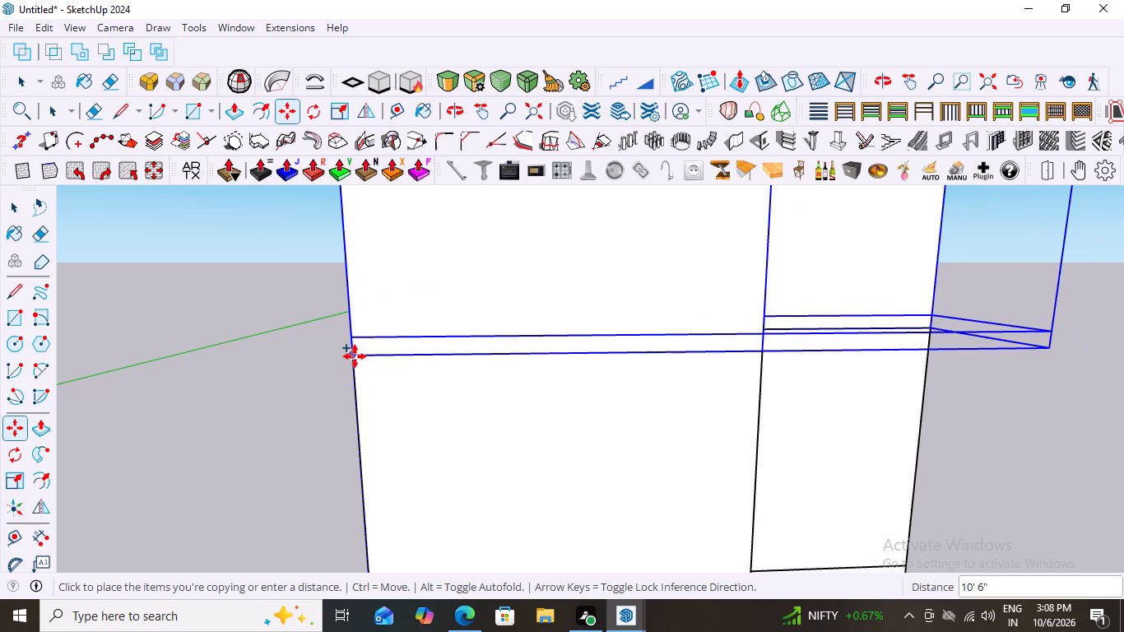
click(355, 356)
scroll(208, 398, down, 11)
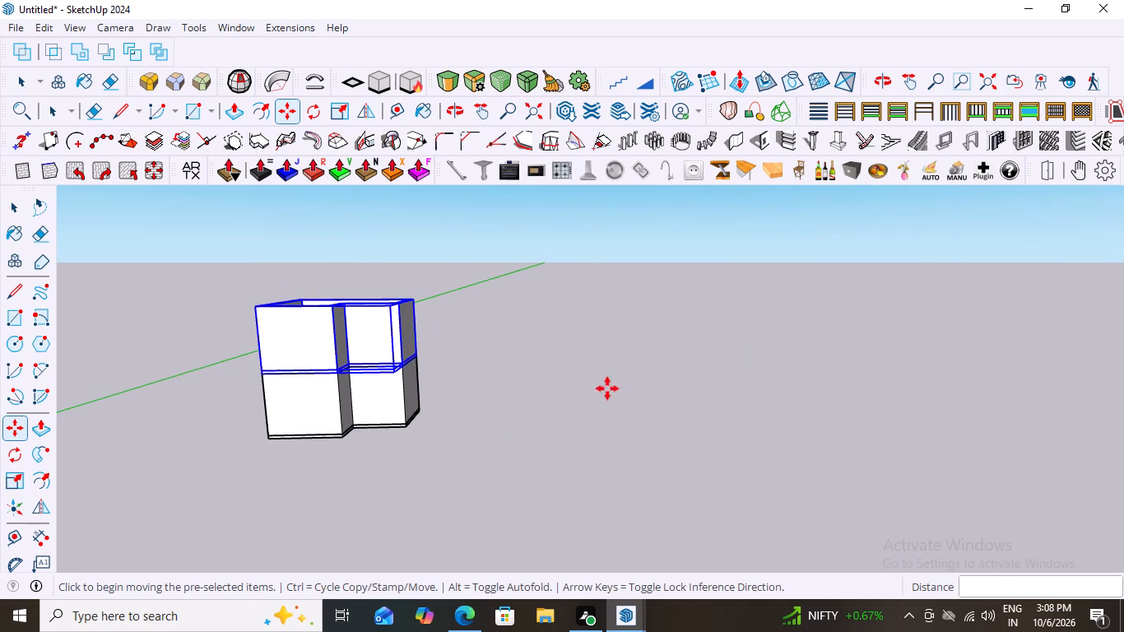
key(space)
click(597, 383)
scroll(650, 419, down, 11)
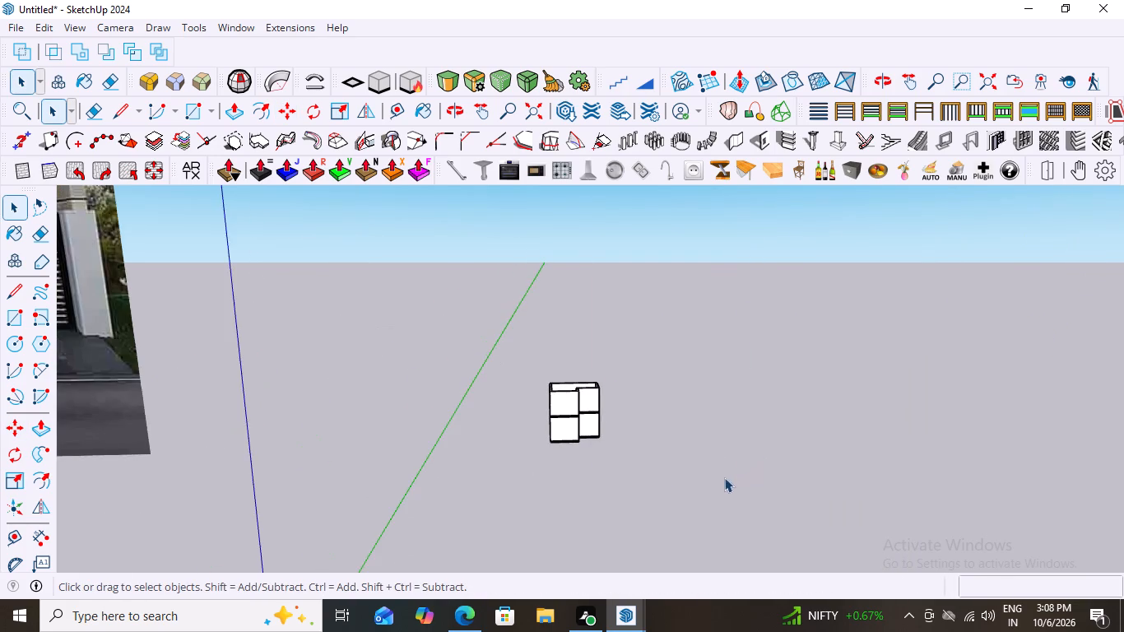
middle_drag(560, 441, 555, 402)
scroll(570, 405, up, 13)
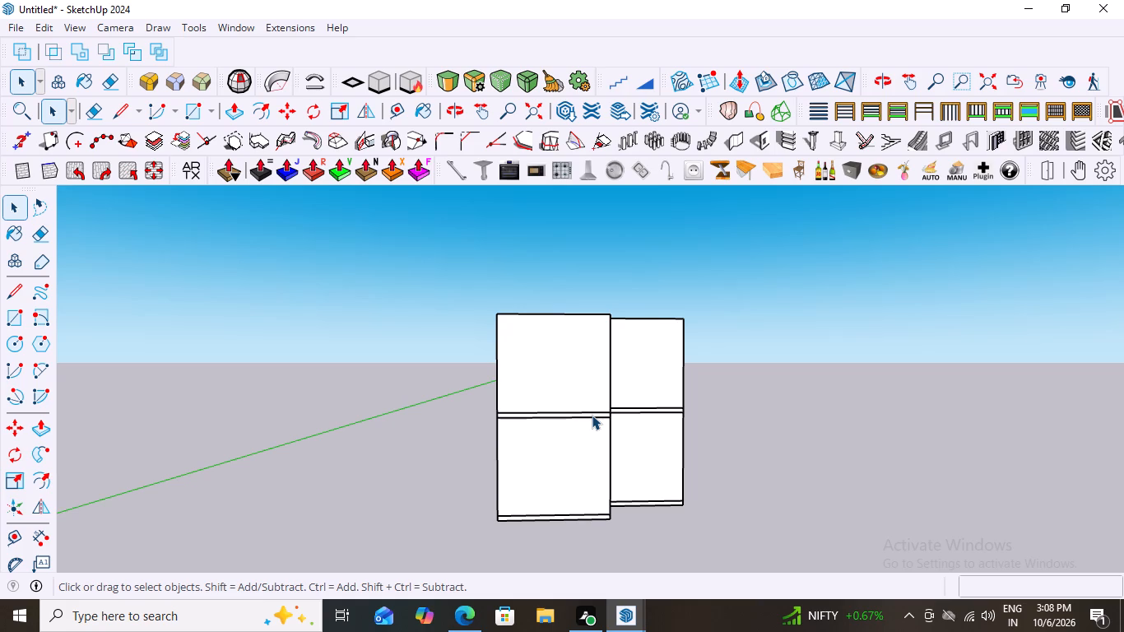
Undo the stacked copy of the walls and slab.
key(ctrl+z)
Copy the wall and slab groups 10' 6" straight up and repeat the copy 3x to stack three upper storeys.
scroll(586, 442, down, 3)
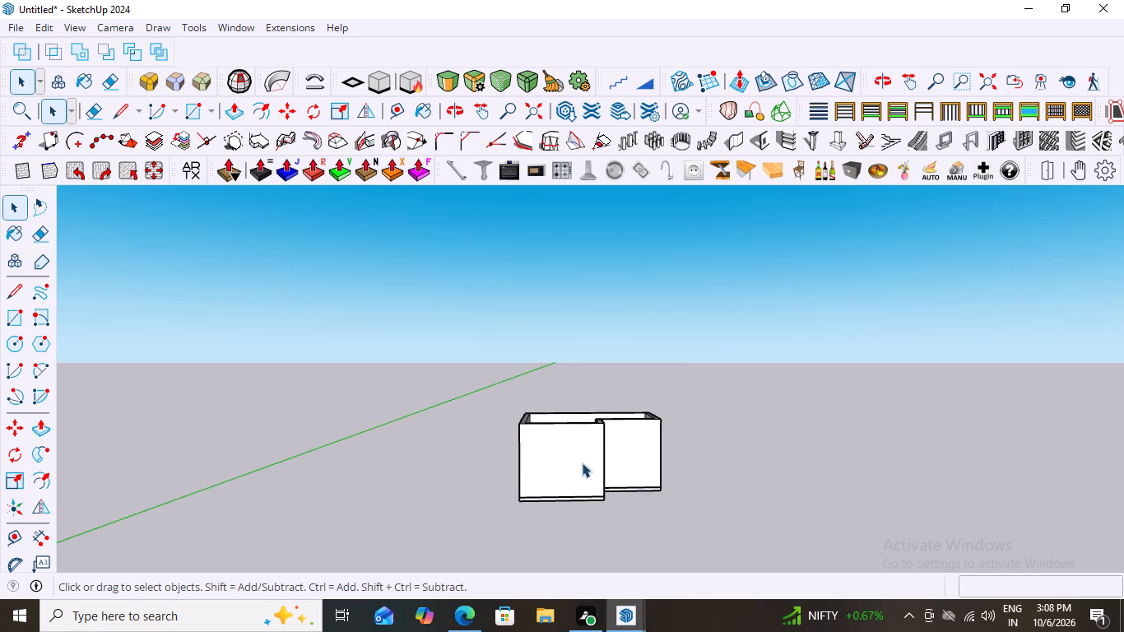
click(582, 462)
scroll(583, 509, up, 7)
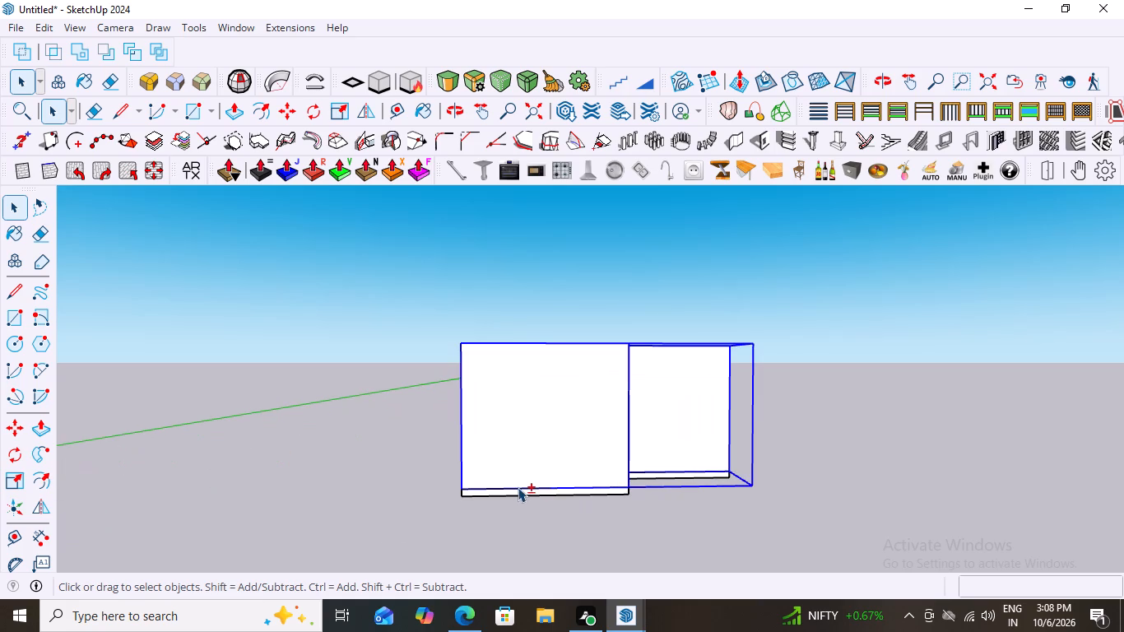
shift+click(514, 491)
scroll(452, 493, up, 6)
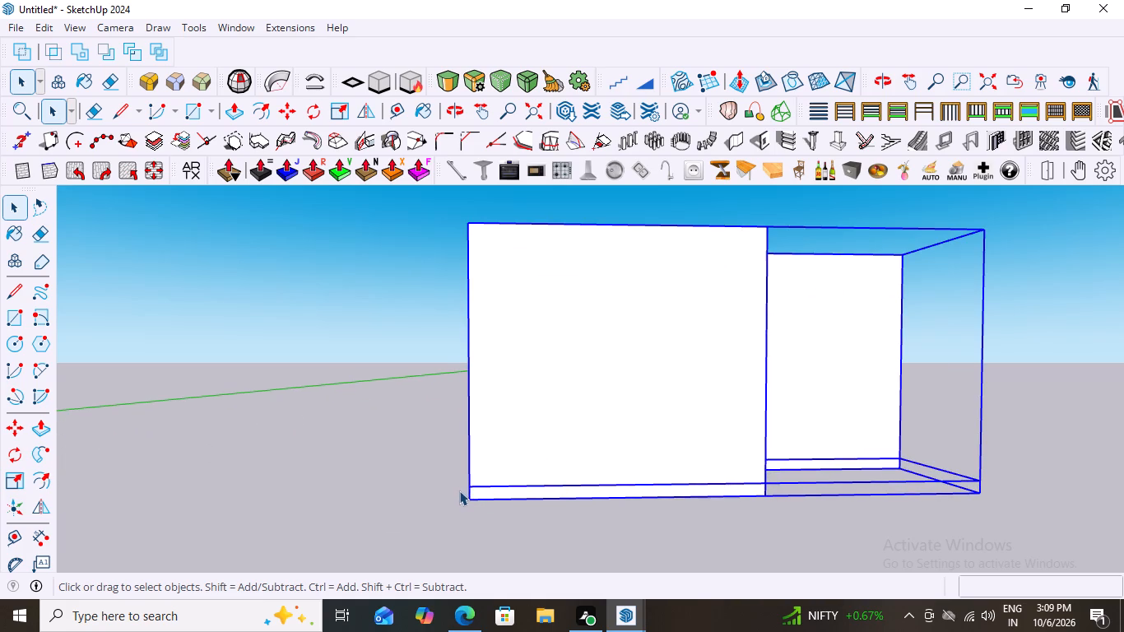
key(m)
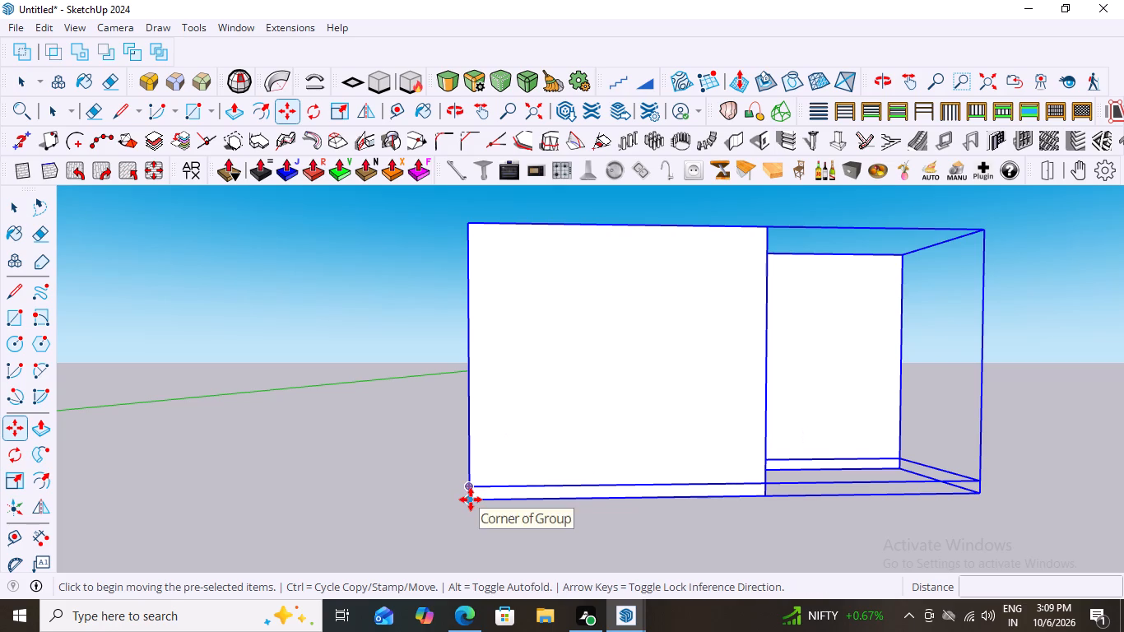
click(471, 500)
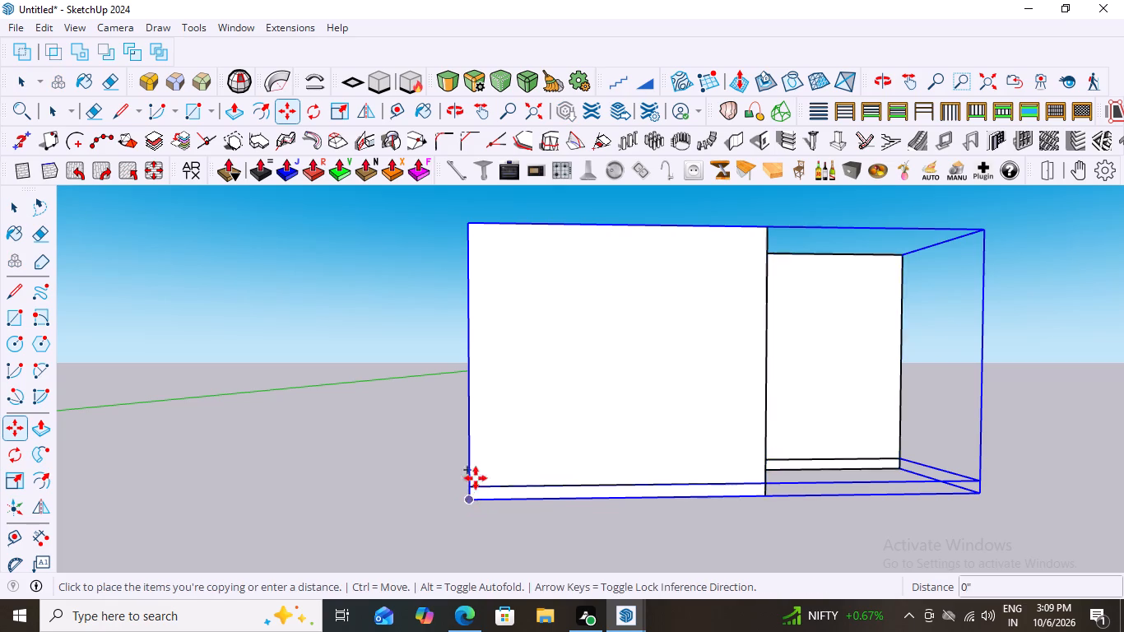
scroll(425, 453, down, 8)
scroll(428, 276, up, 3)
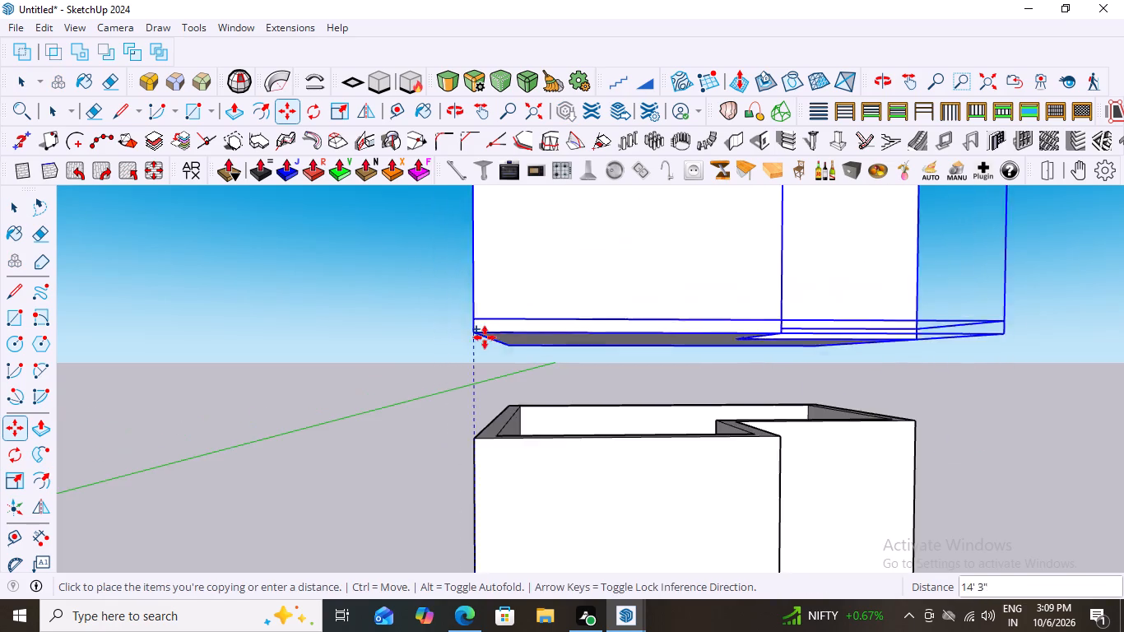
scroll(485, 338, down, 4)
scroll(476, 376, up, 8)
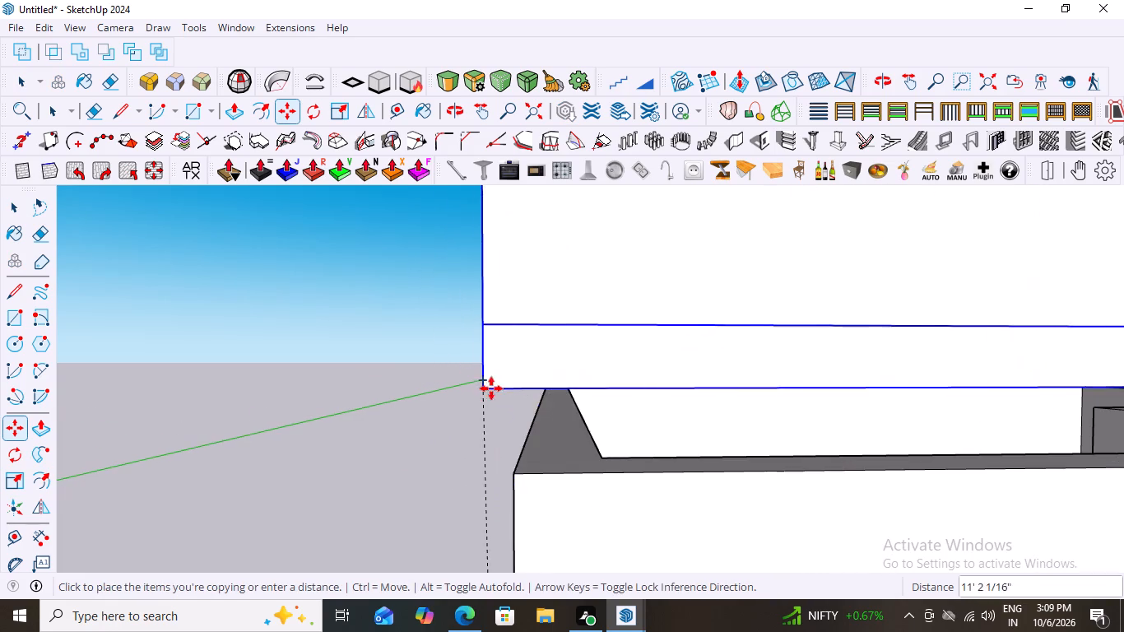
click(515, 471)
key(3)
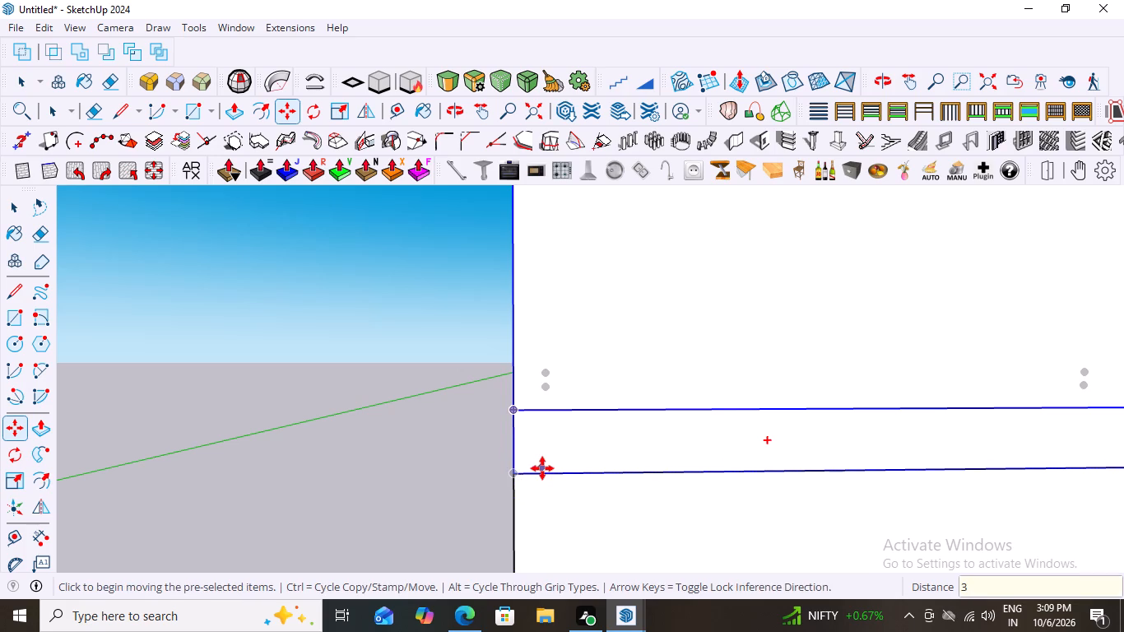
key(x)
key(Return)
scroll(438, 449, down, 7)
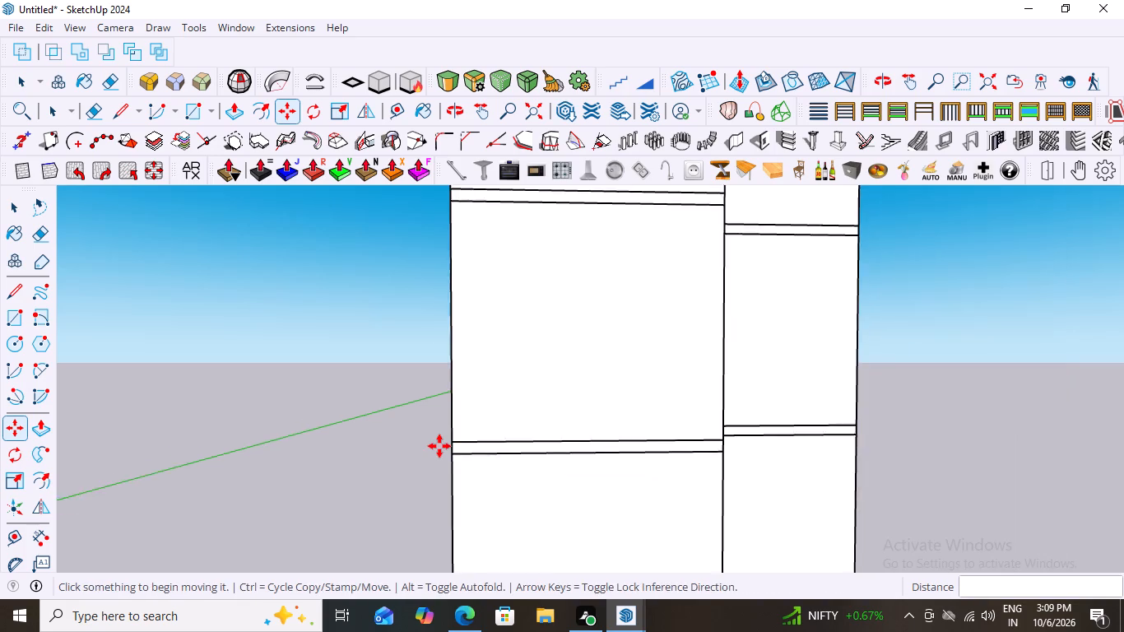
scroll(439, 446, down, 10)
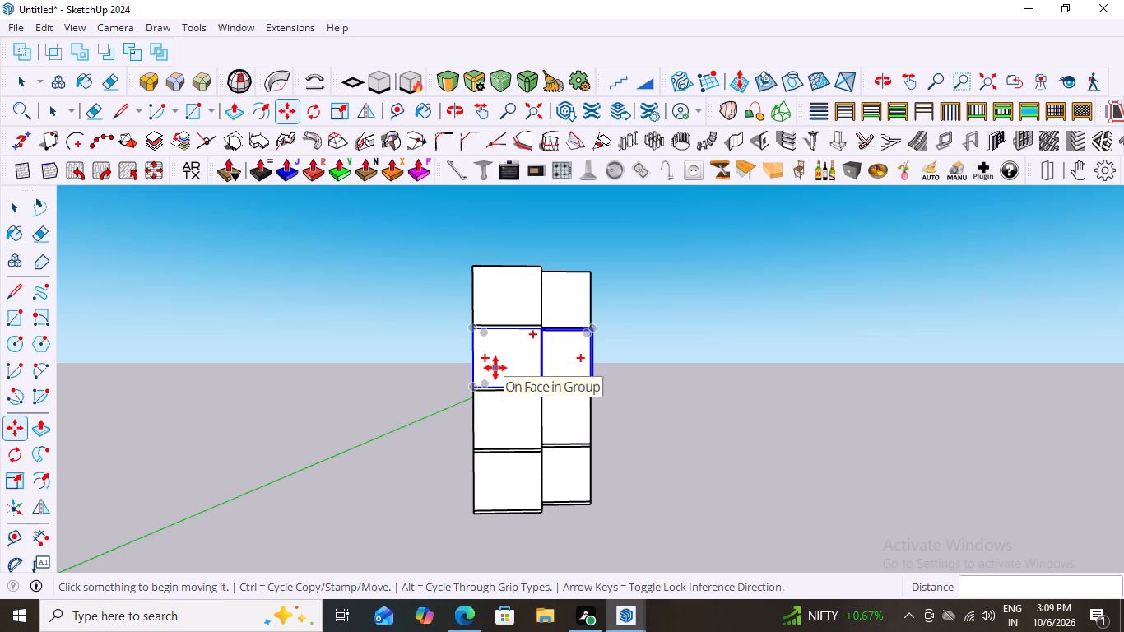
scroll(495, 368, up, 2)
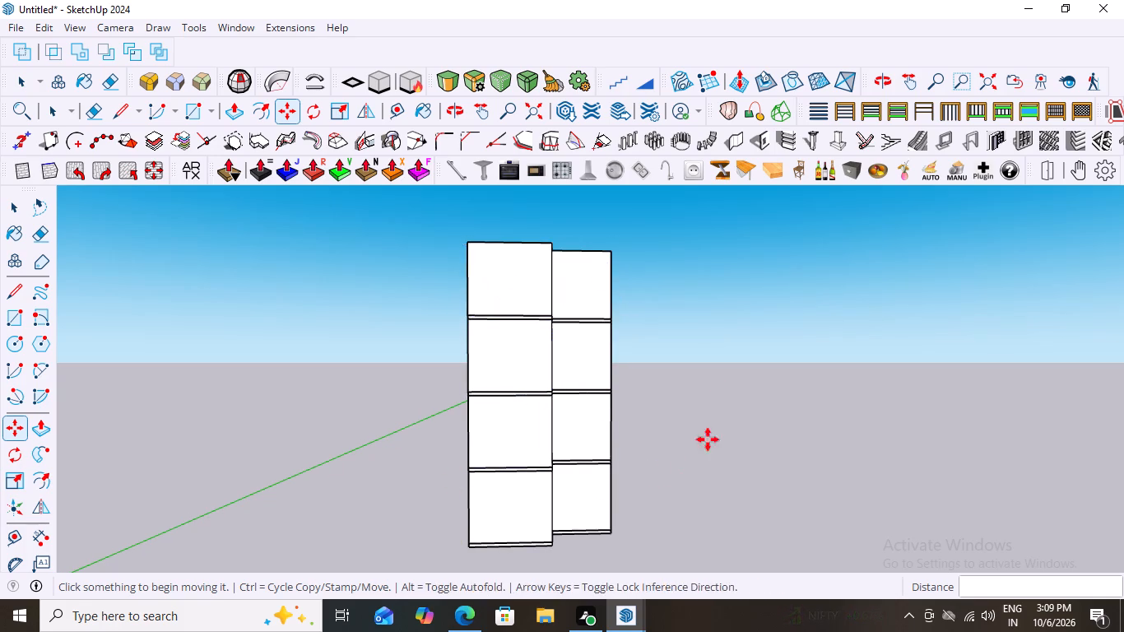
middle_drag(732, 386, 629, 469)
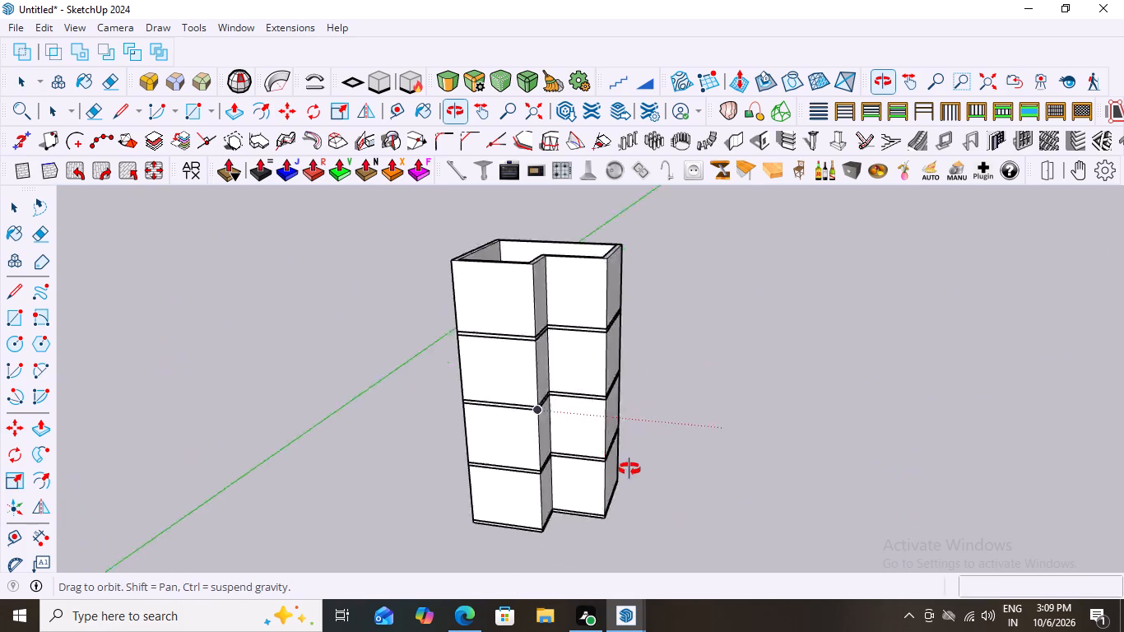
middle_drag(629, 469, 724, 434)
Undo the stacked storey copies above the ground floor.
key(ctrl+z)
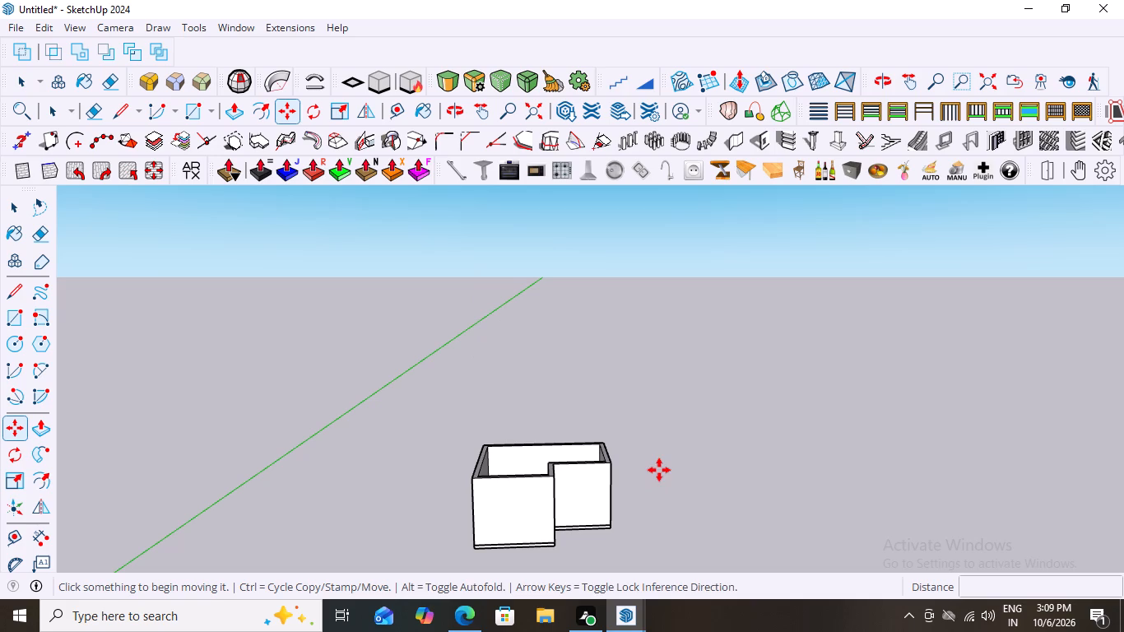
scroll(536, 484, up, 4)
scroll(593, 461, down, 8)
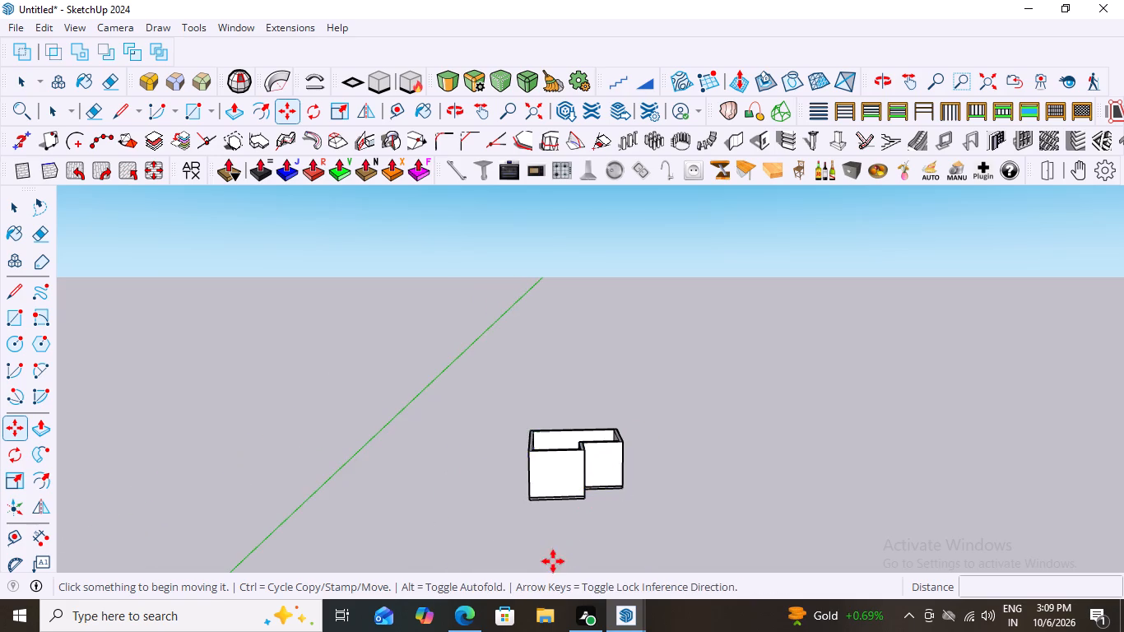
Copy the ground-floor wall and slab groups straight up once, seating the copy's bottom corner on the top corner of the walls.
scroll(552, 541, up, 3)
key(space)
click(552, 453)
scroll(536, 499, up, 7)
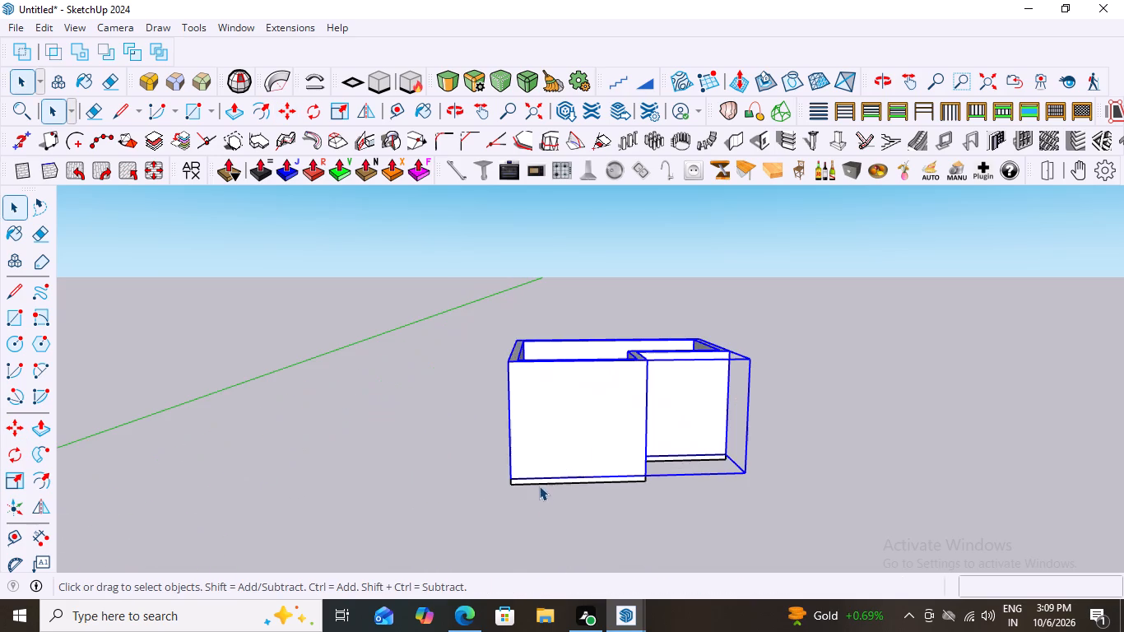
shift+click(529, 477)
scroll(507, 481, up, 3)
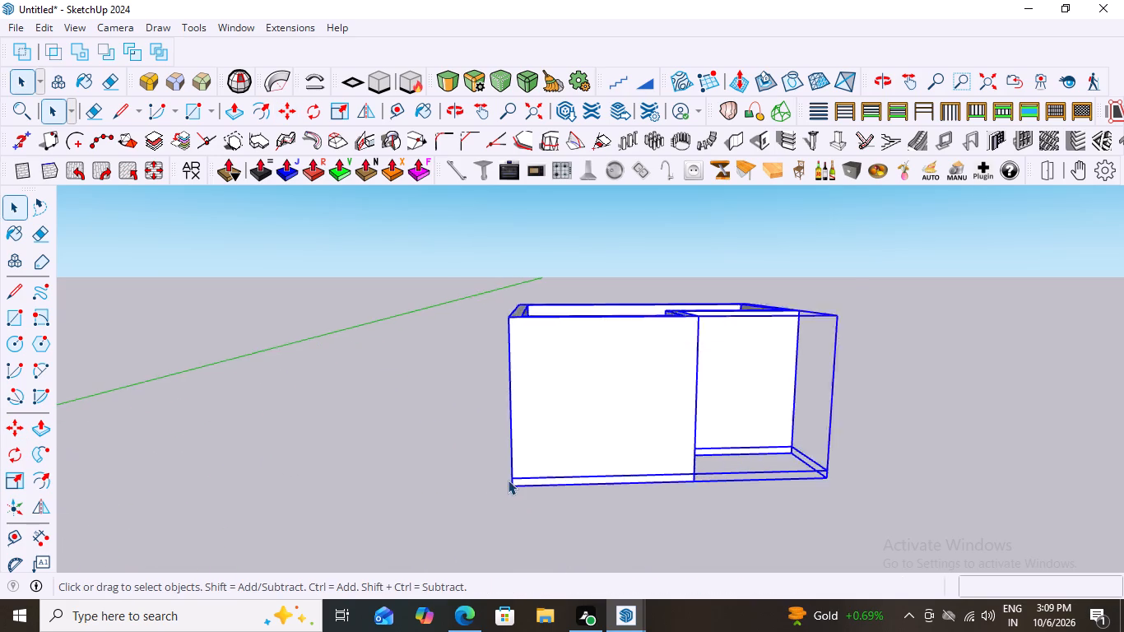
scroll(508, 480, up, 2)
key(m)
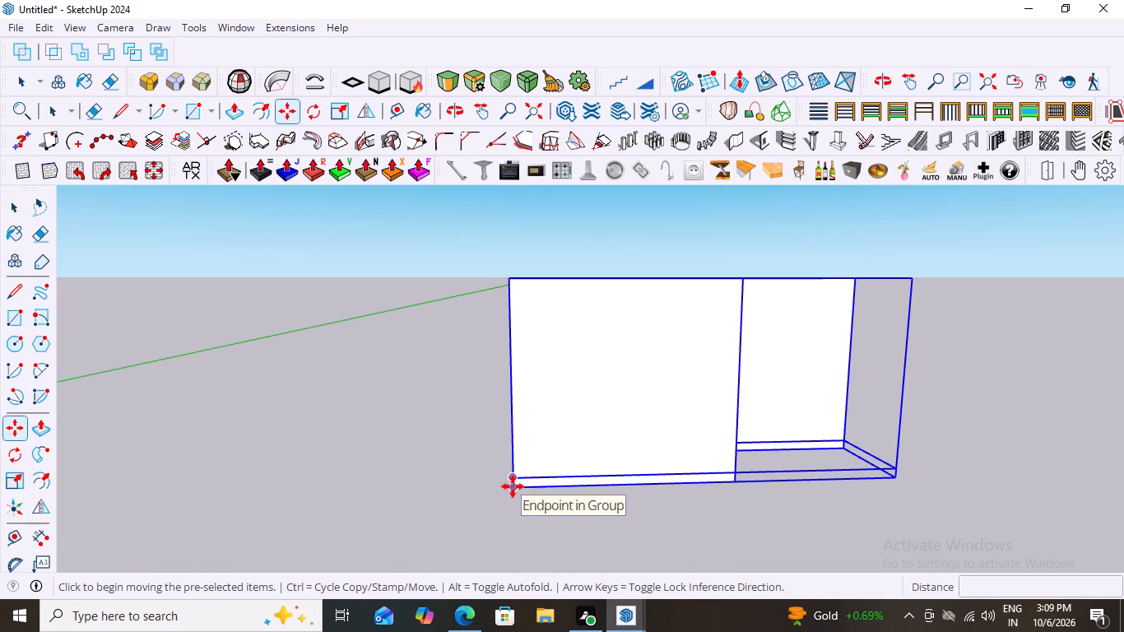
click(513, 489)
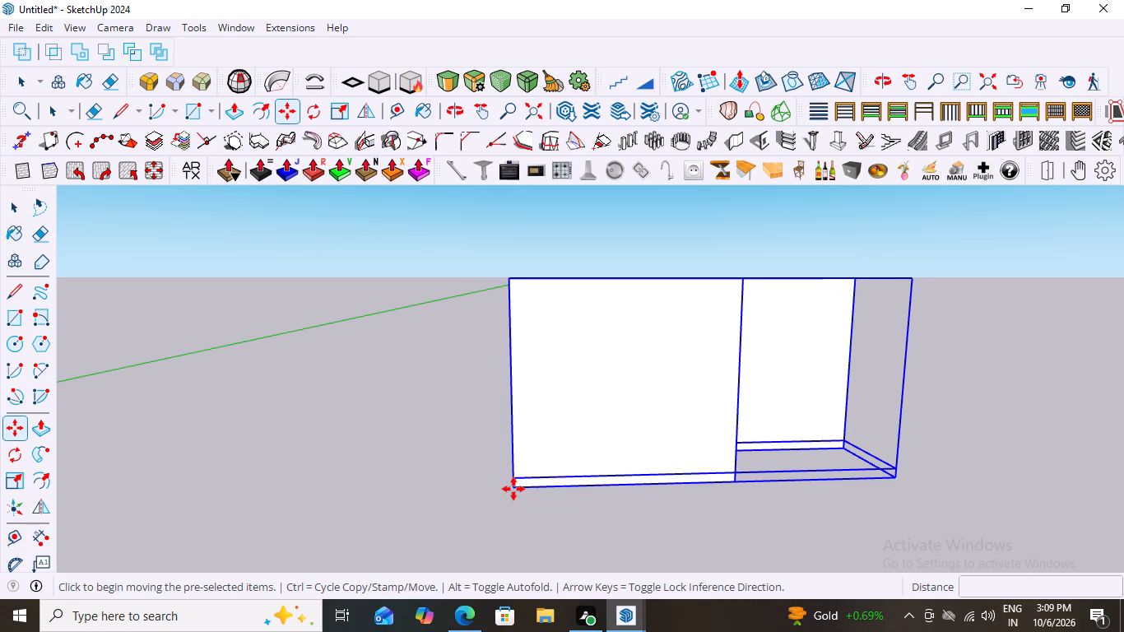
scroll(420, 471, down, 6)
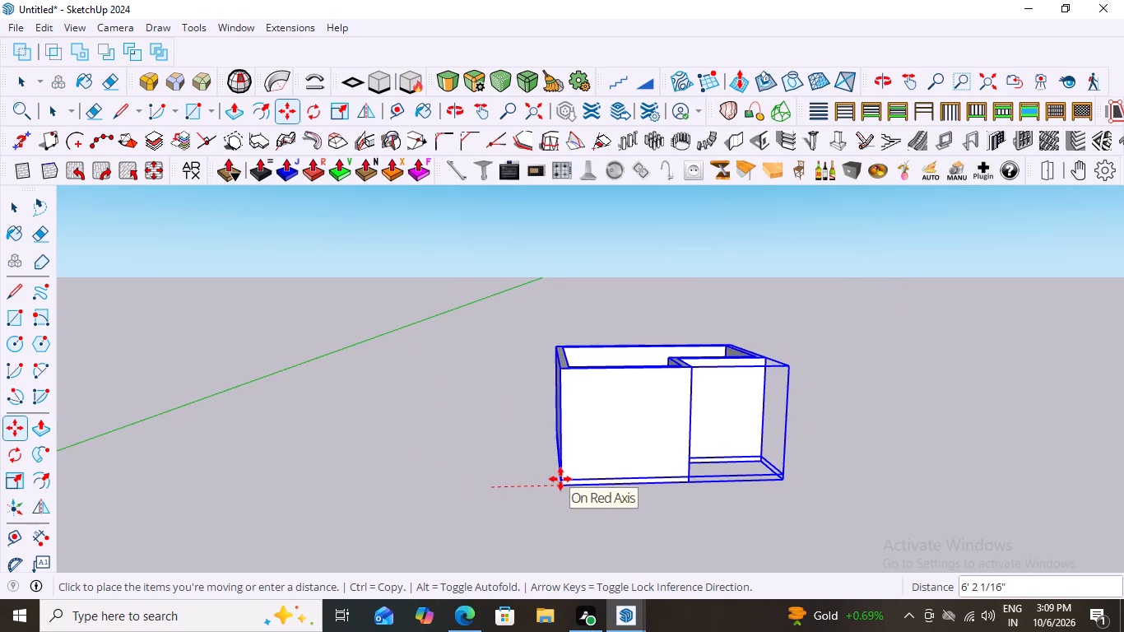
scroll(495, 365, up, 6)
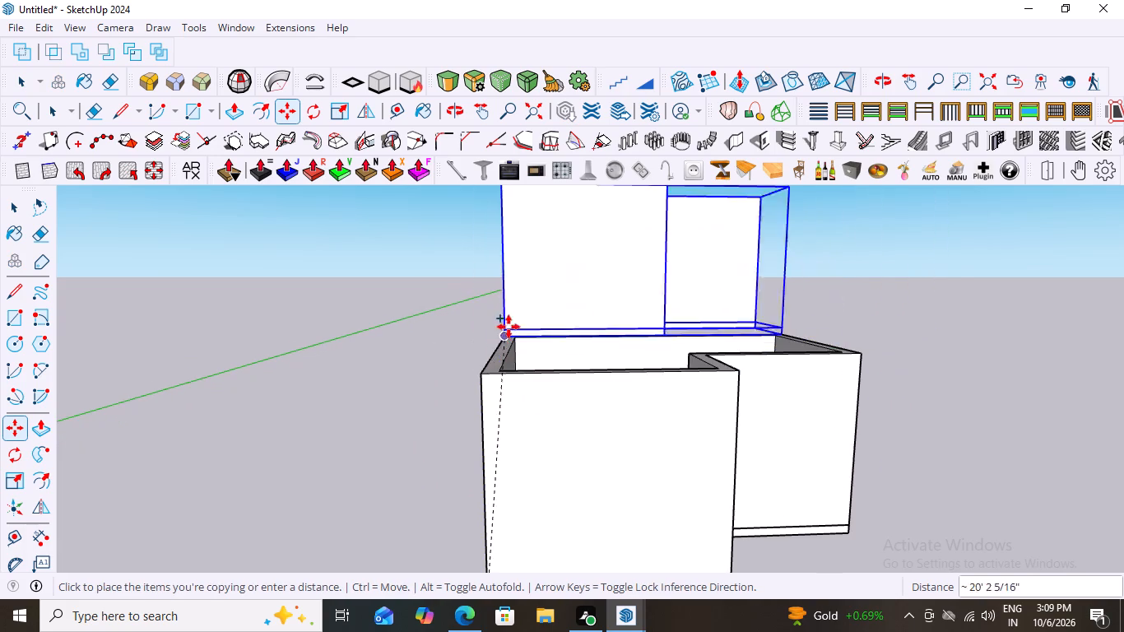
click(480, 376)
scroll(314, 429, down, 6)
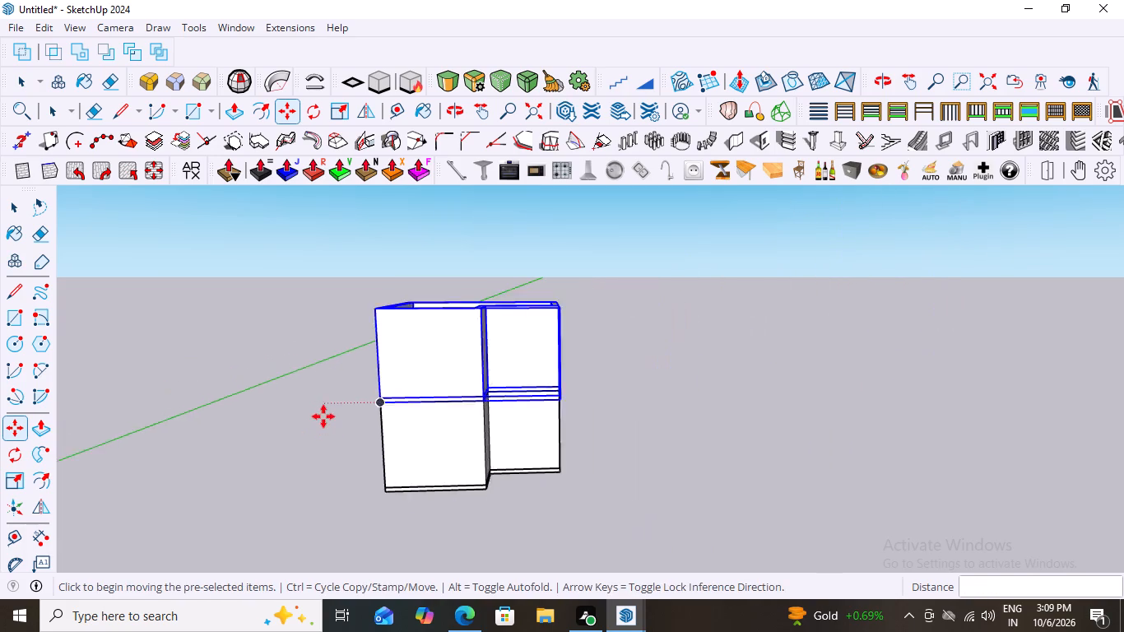
scroll(323, 416, down, 7)
key(space)
click(616, 398)
scroll(801, 413, down, 7)
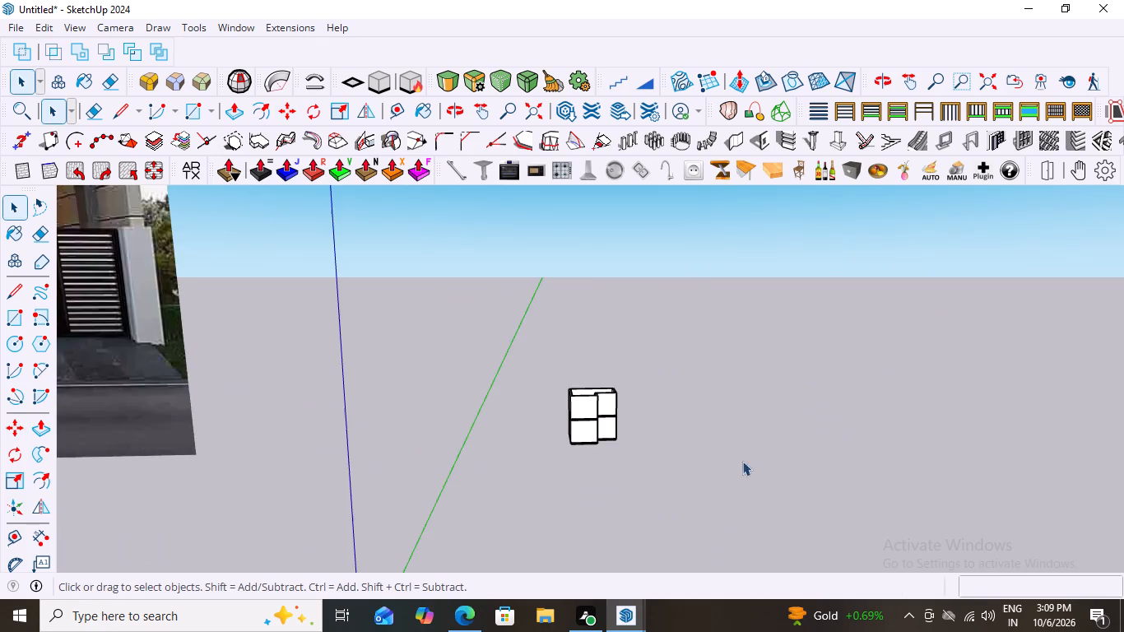
Examine the facade reference image, comparing its balcony, gate and ground-floor front with the two-storey block.
scroll(569, 431, up, 10)
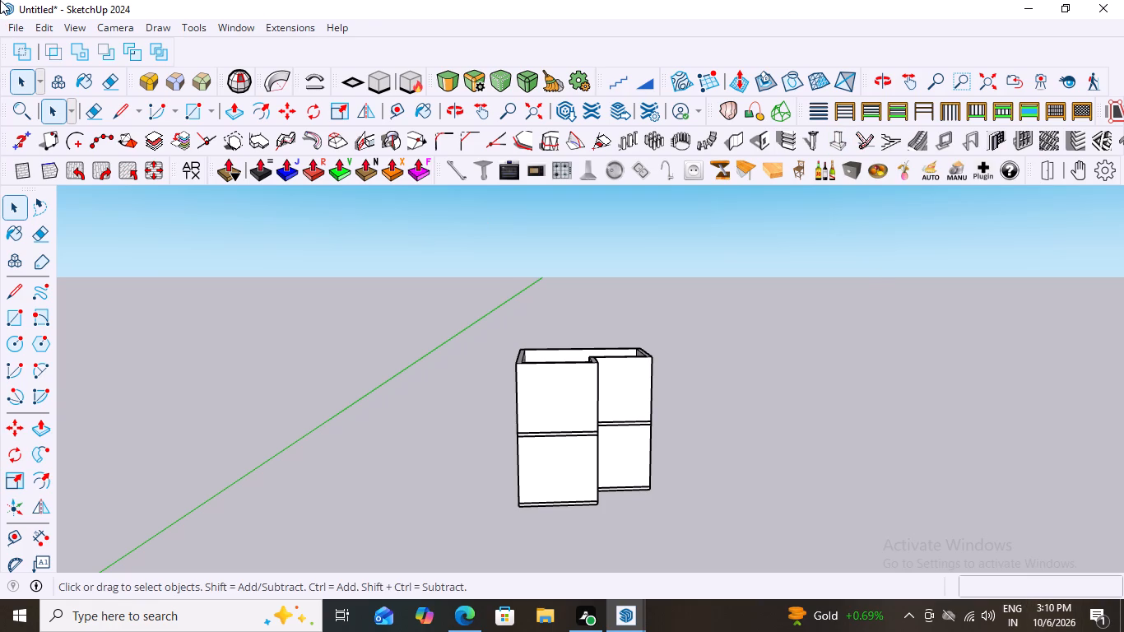
scroll(165, 0, down, 1)
scroll(267, 257, down, 19)
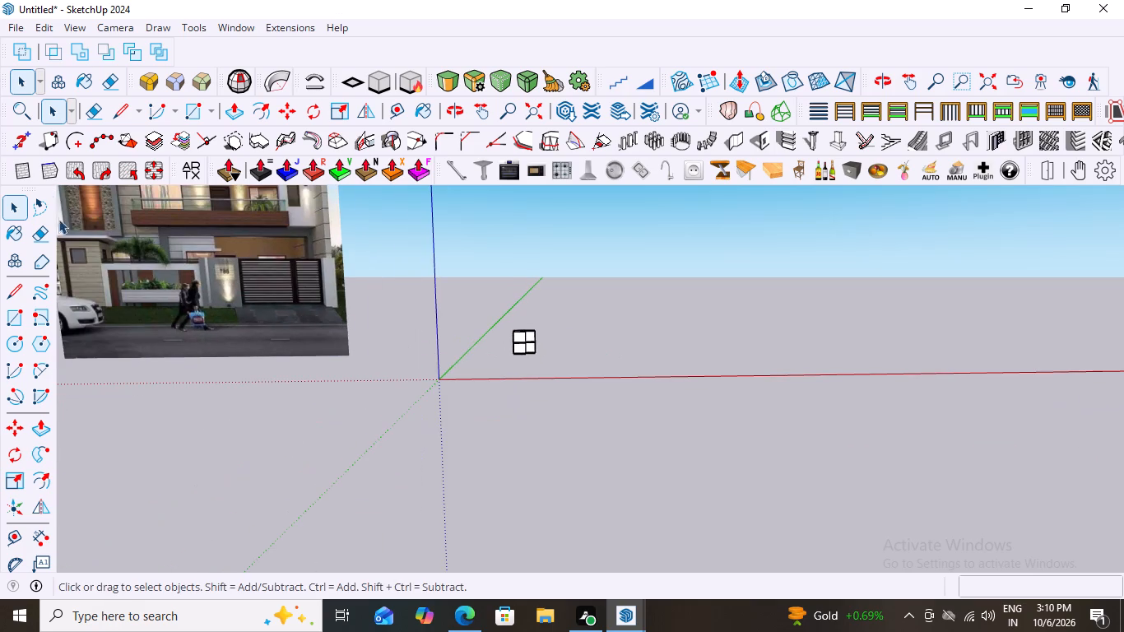
scroll(297, 280, down, 6)
scroll(143, 263, up, 9)
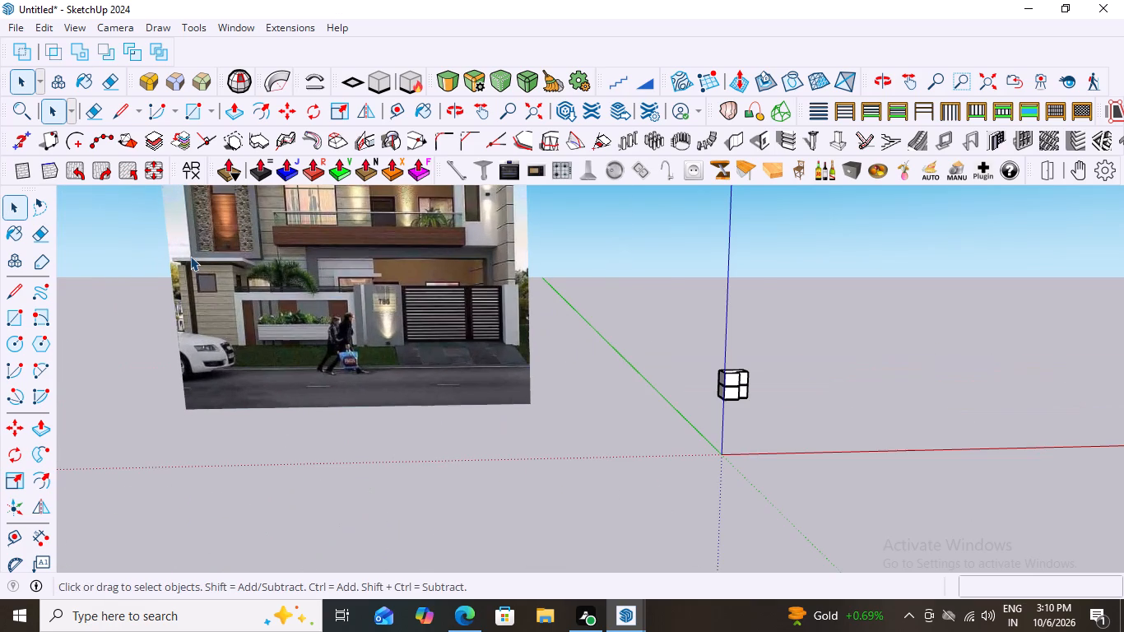
scroll(191, 264, down, 9)
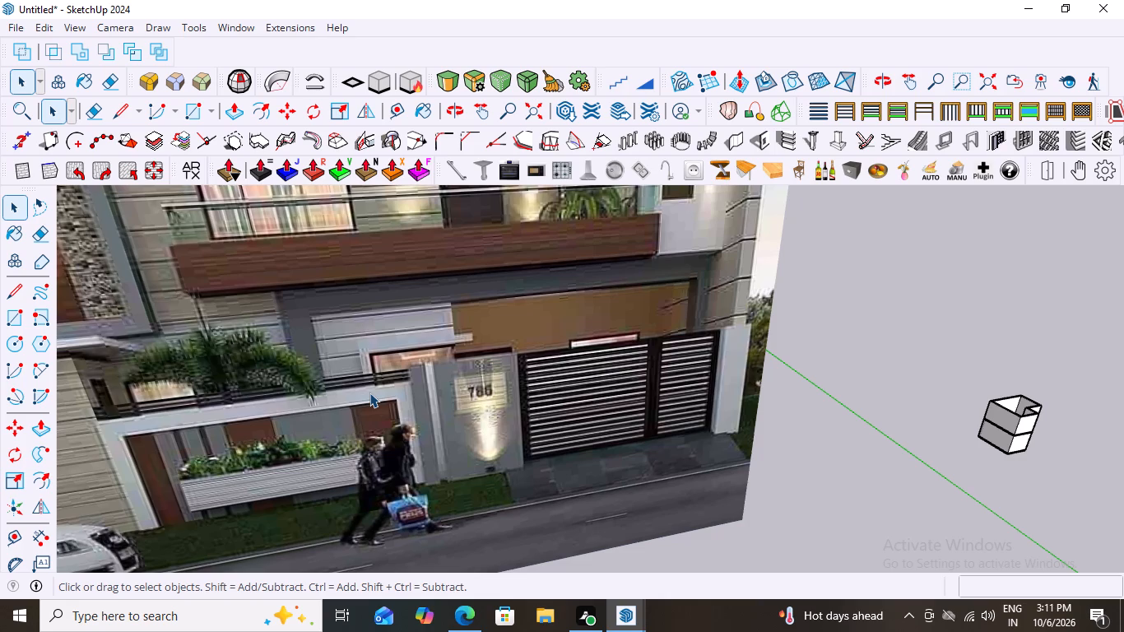
scroll(269, 304, down, 14)
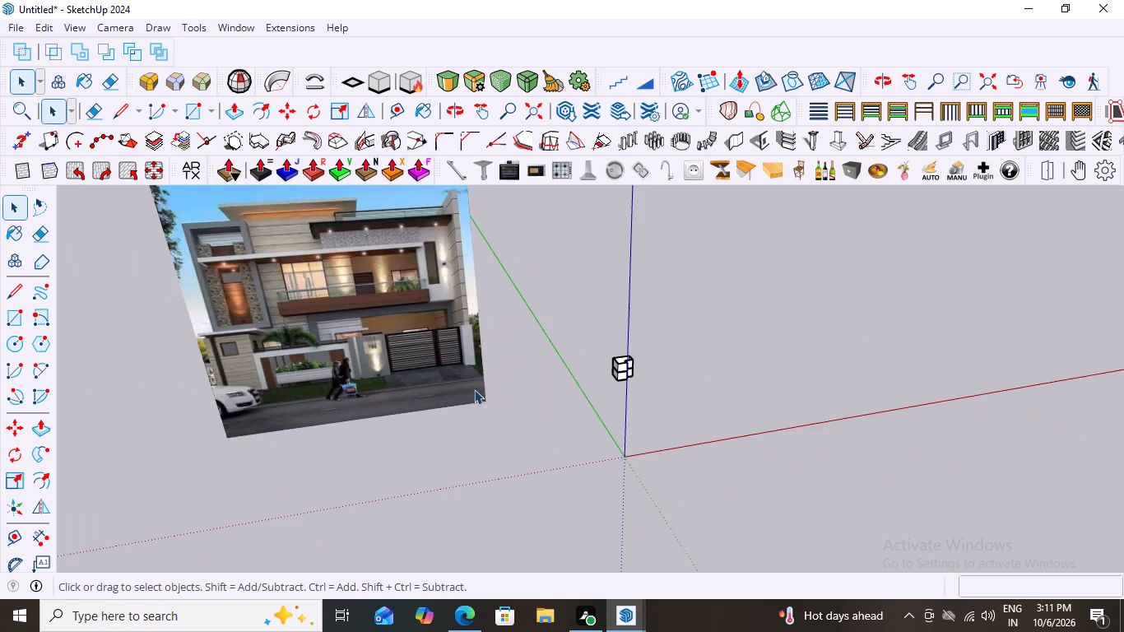
scroll(474, 389, down, 6)
middle_drag(564, 405, 480, 329)
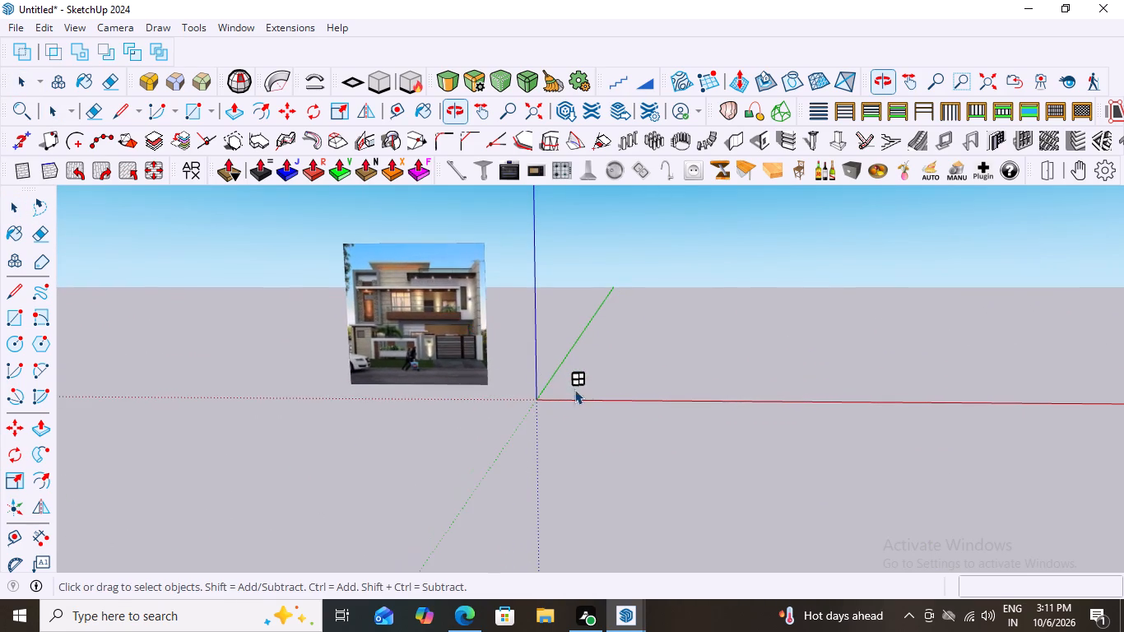
scroll(570, 383, up, 9)
scroll(605, 355, down, 7)
scroll(248, 223, up, 1)
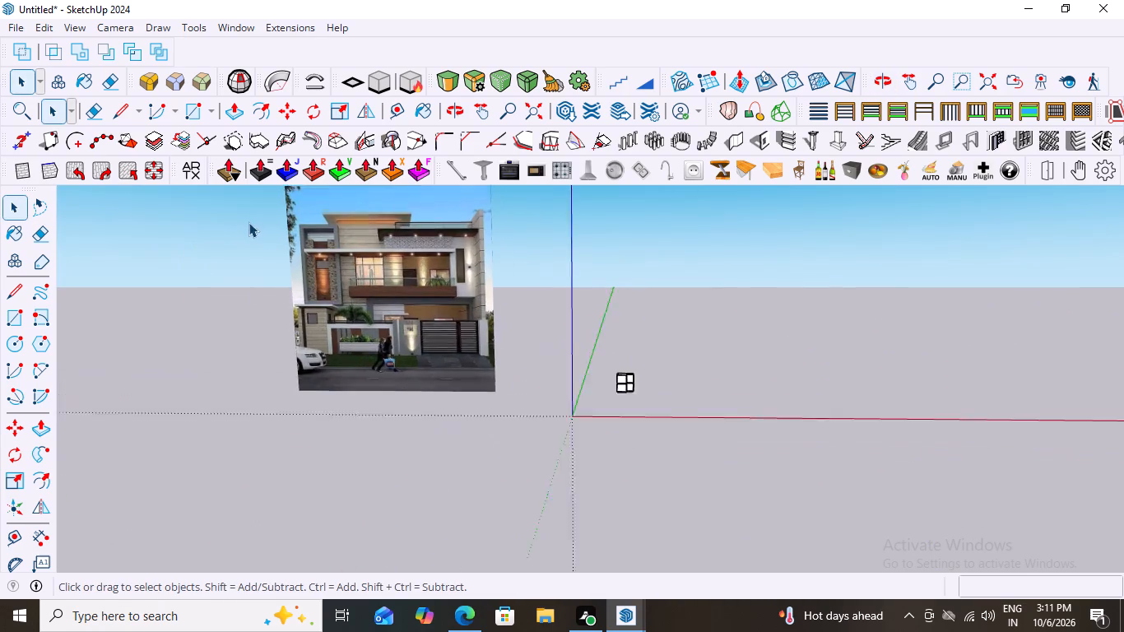
scroll(248, 222, up, 7)
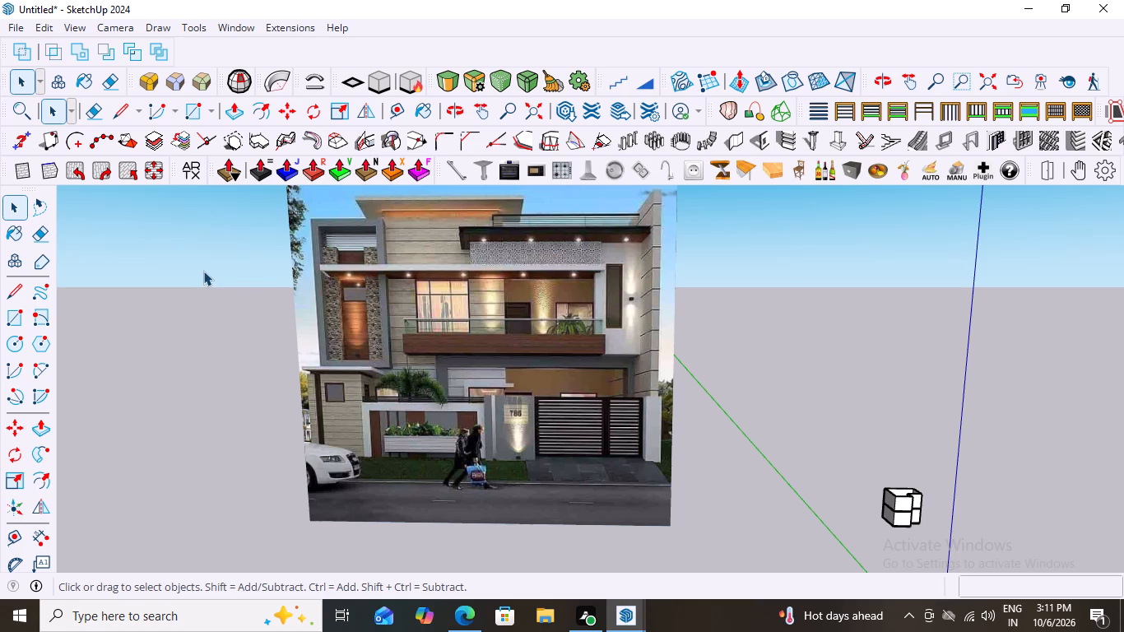
scroll(203, 271, down, 4)
scroll(406, 351, up, 2)
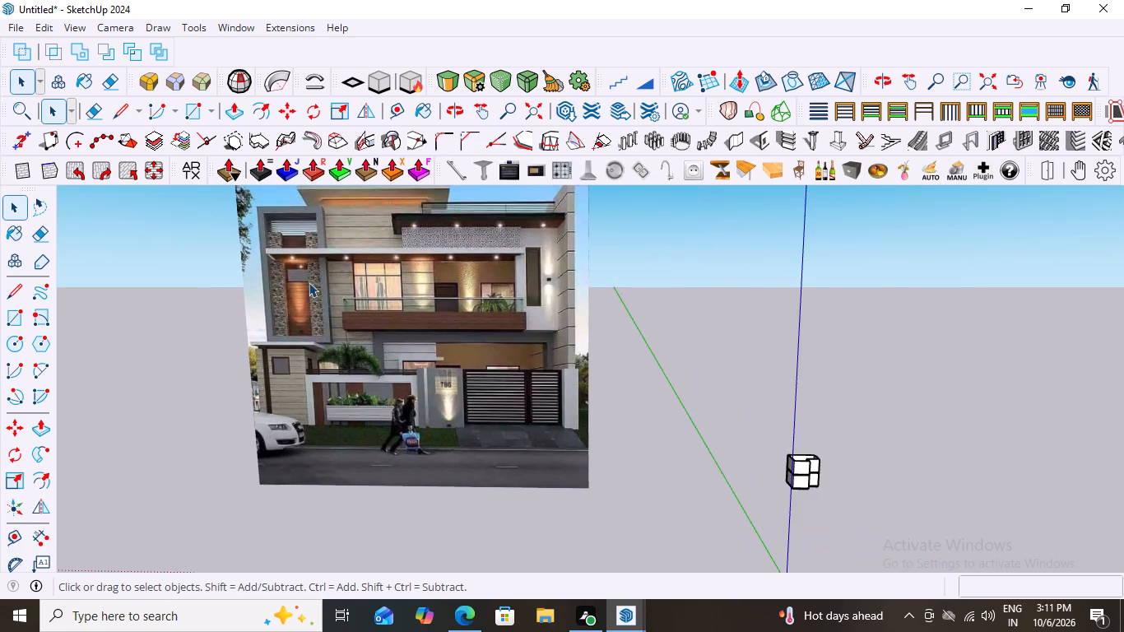
scroll(313, 257, up, 2)
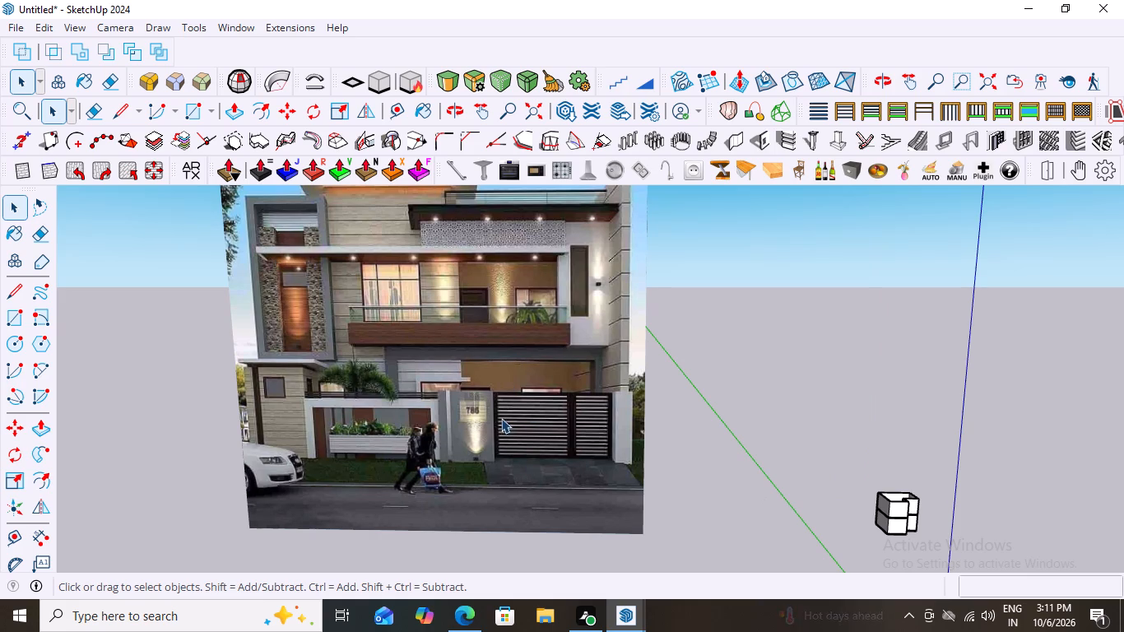
scroll(500, 379, up, 3)
middle_drag(499, 340, 476, 434)
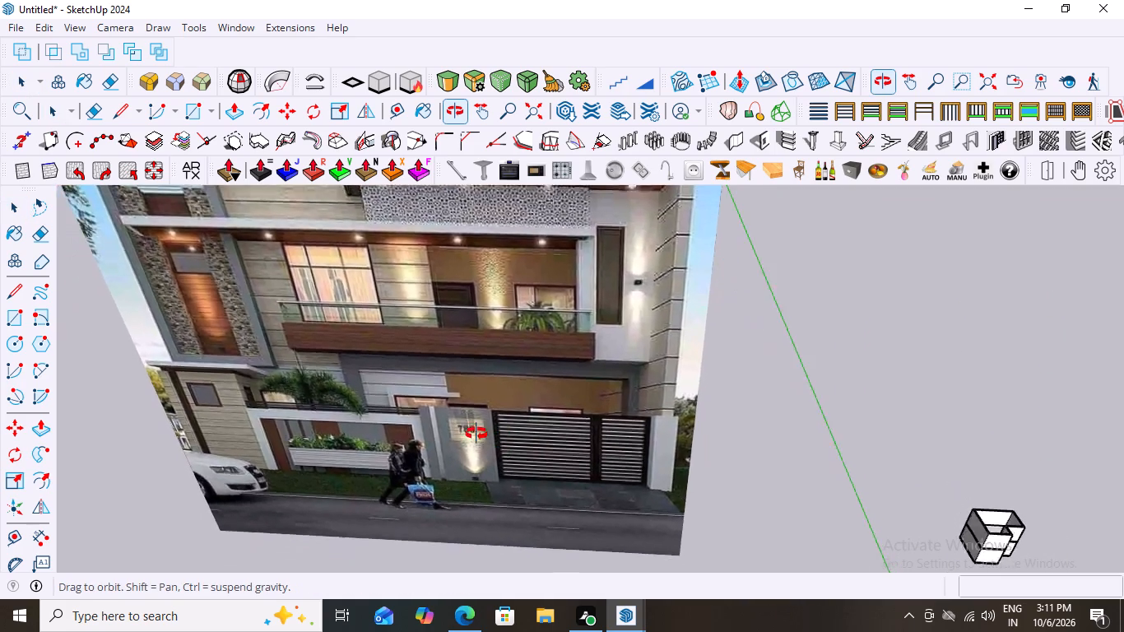
middle_drag(476, 434, 537, 318)
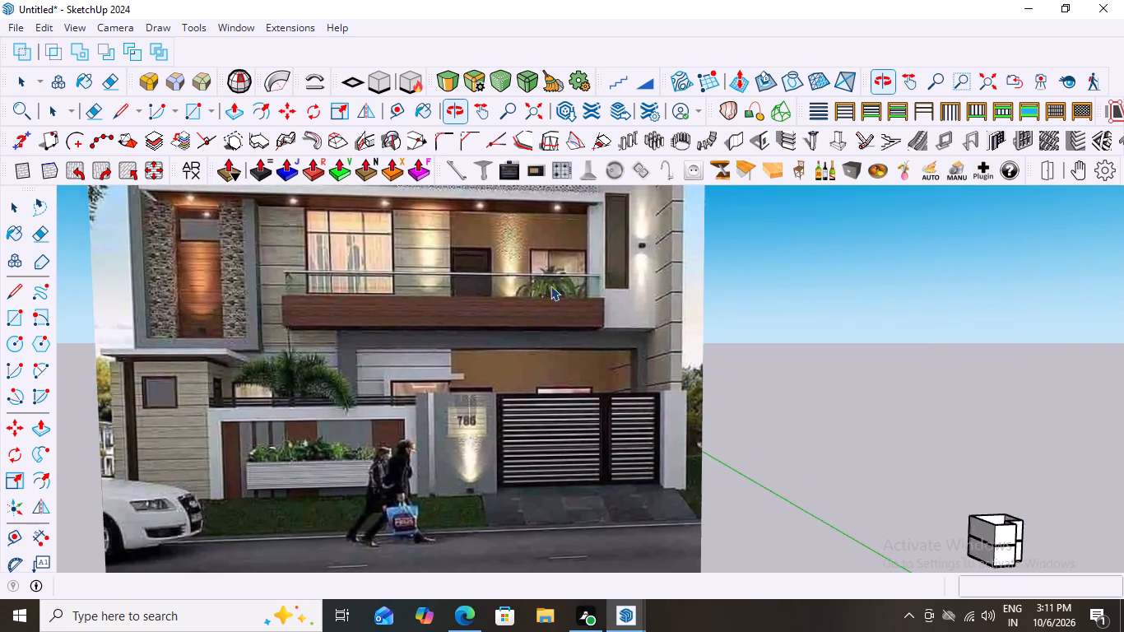
scroll(548, 234, up, 13)
scroll(564, 287, down, 10)
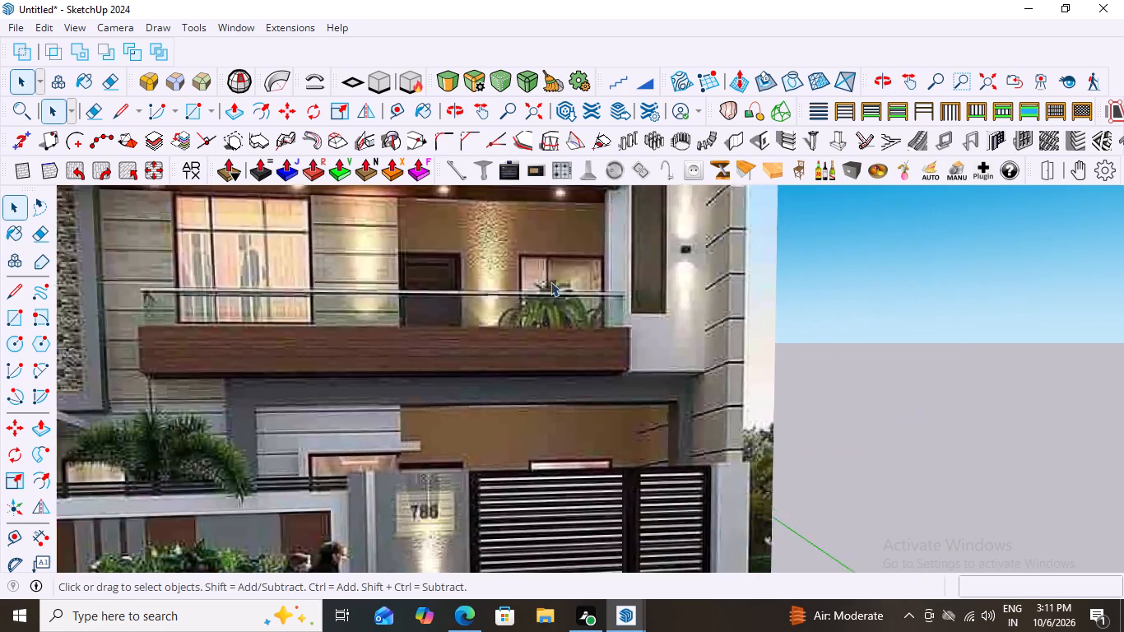
scroll(550, 281, down, 5)
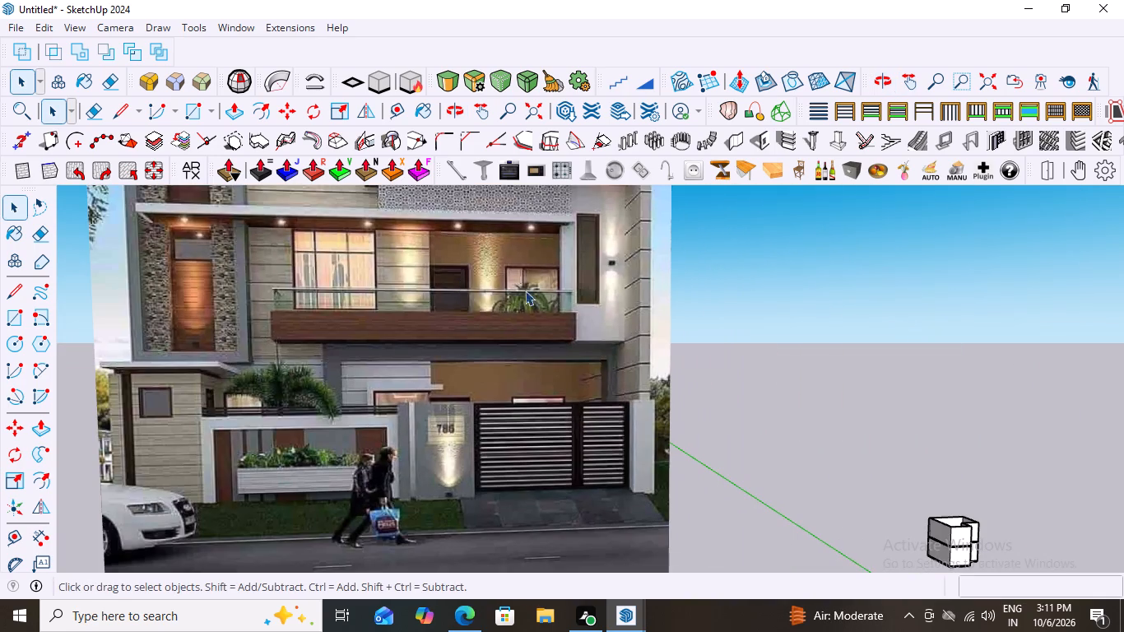
scroll(425, 269, down, 7)
scroll(437, 335, down, 3)
middle_drag(422, 351, 432, 396)
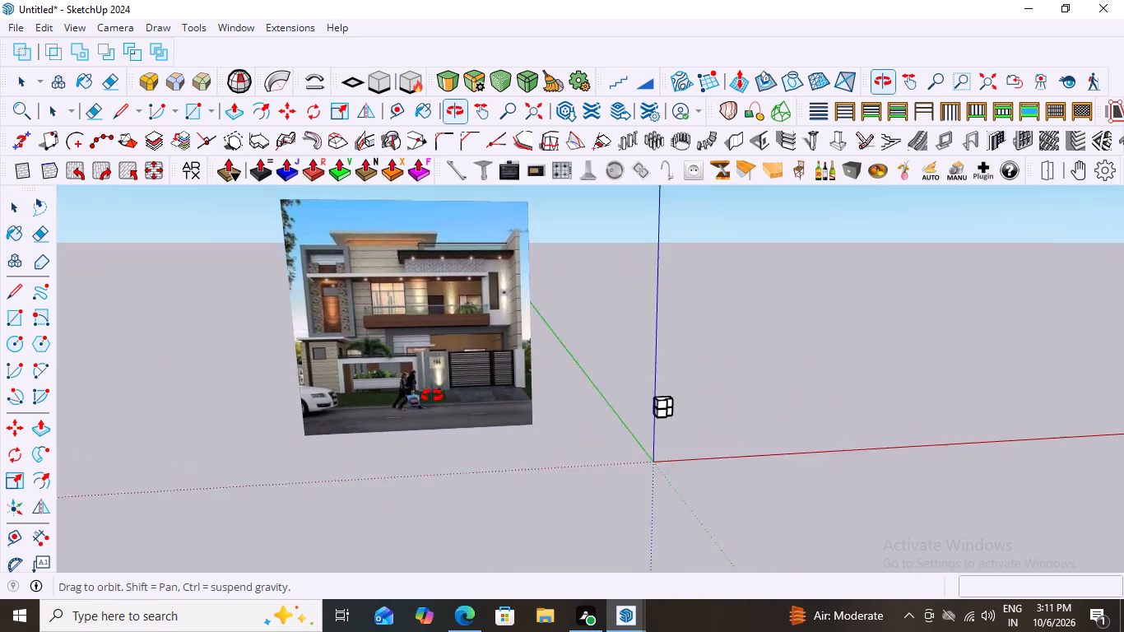
middle_drag(432, 396, 416, 453)
scroll(420, 355, up, 7)
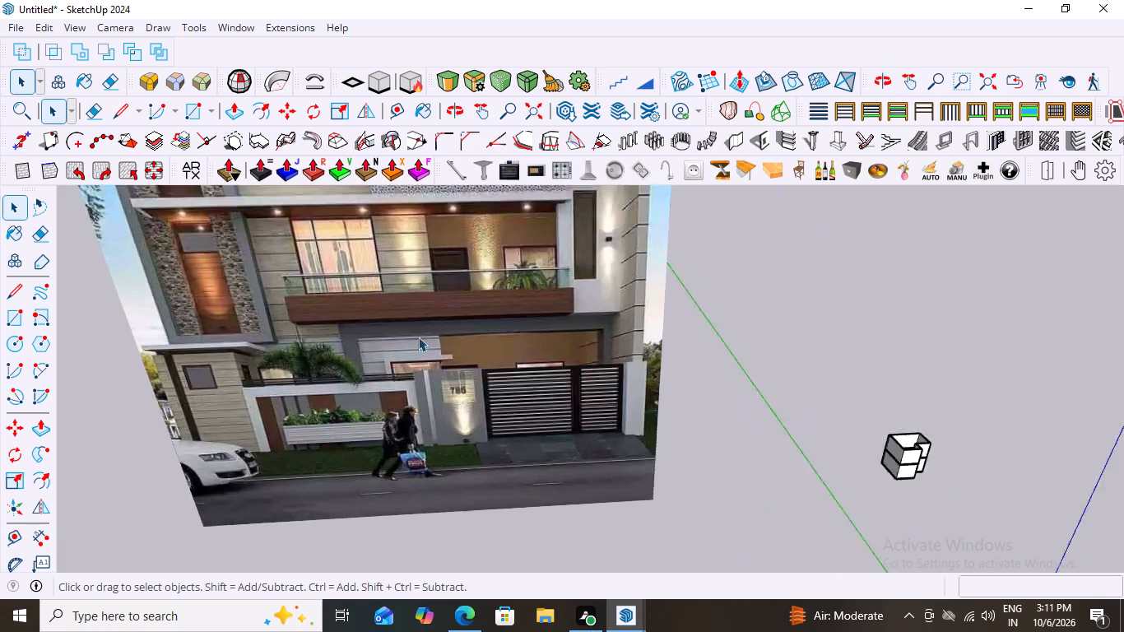
scroll(418, 337, up, 11)
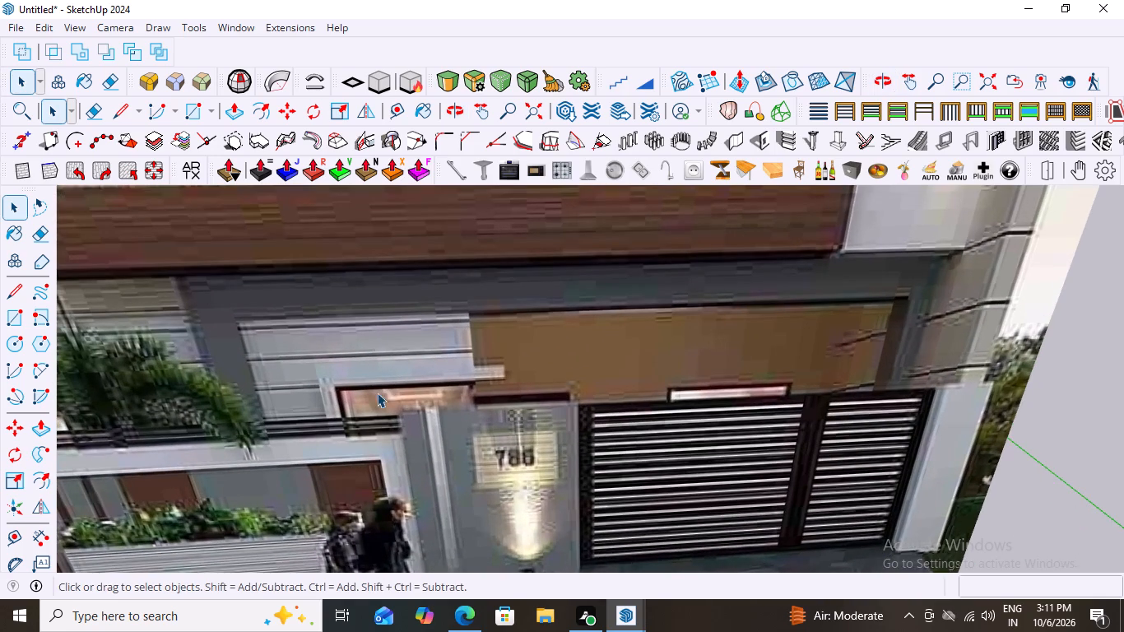
scroll(258, 286, down, 16)
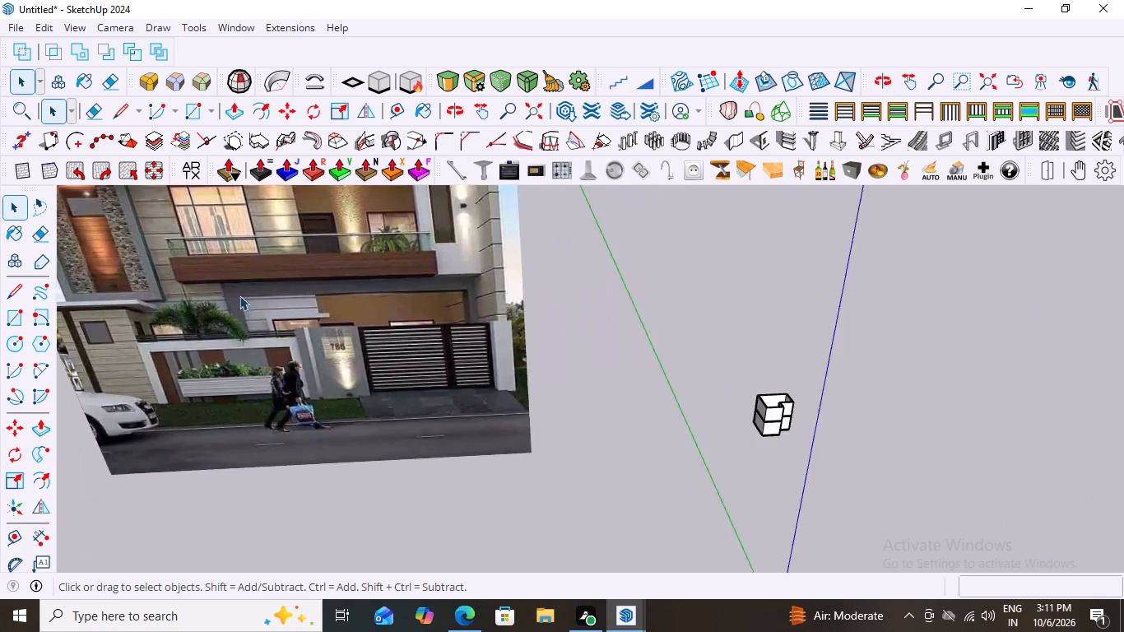
scroll(239, 295, down, 13)
middle_drag(440, 367, 459, 278)
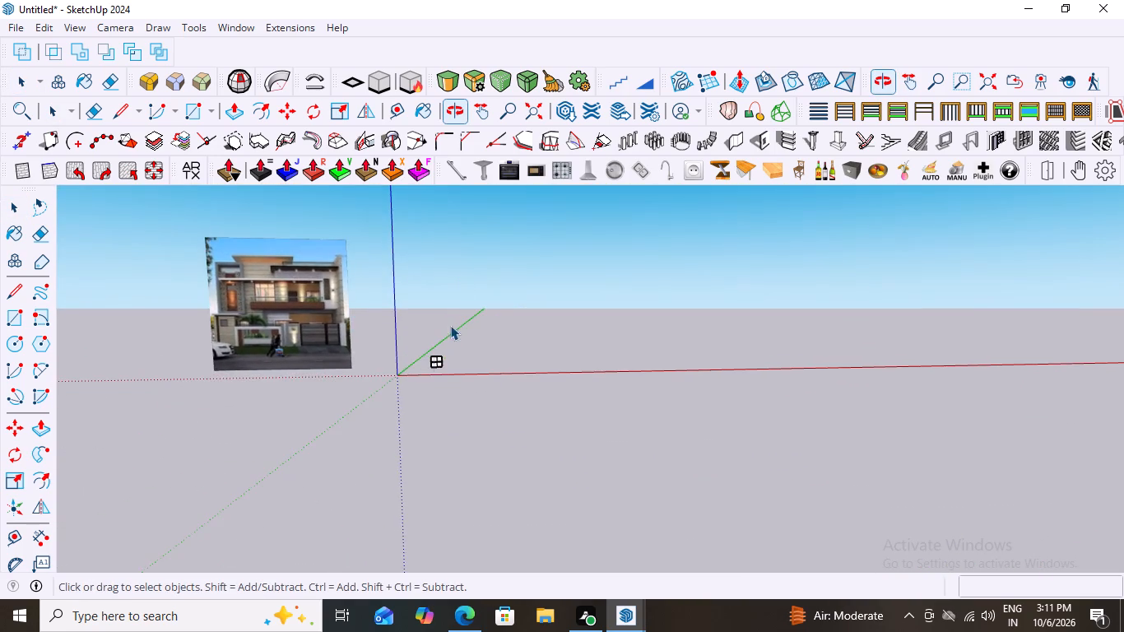
Open the ground-floor wall group for editing and select the front face of its recessed wall.
scroll(430, 363, up, 20)
scroll(430, 363, up, 5)
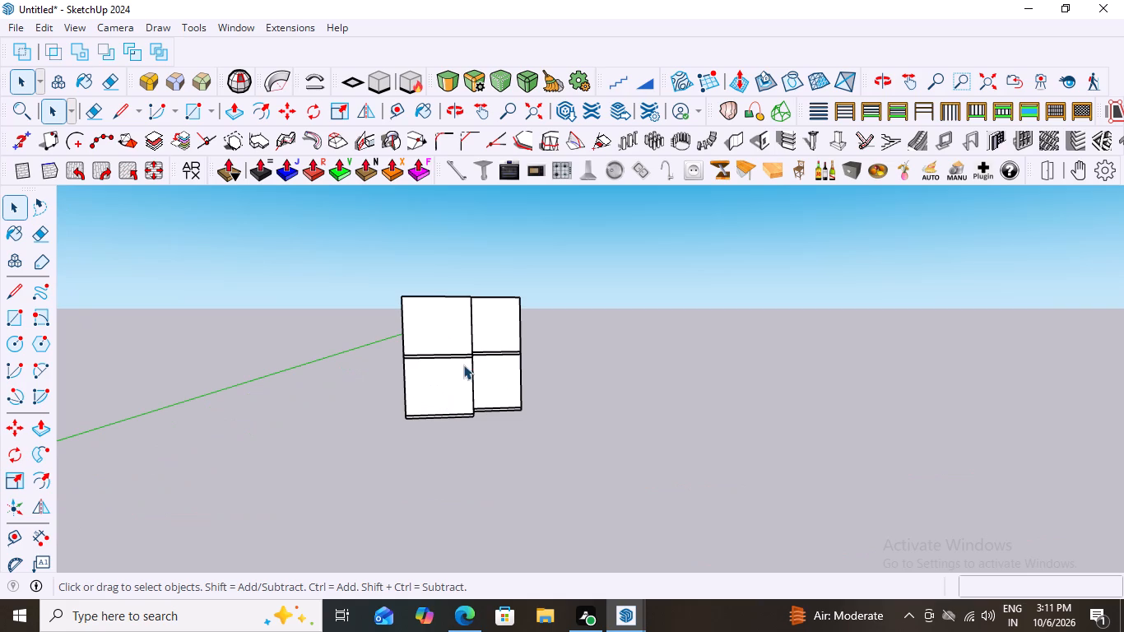
middle_drag(474, 378, 382, 406)
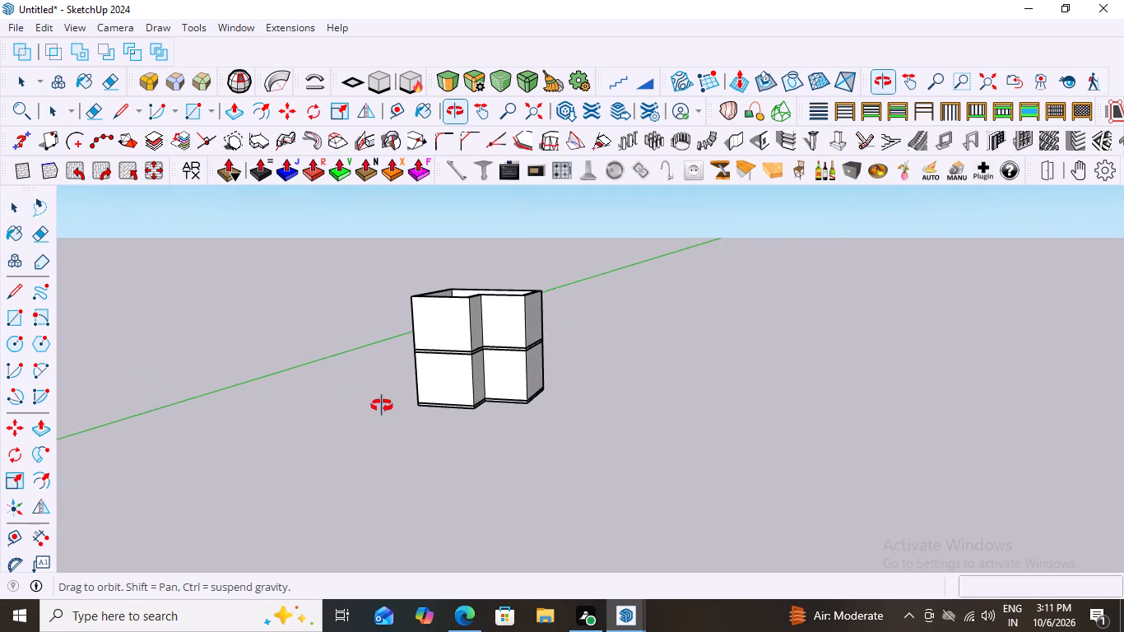
middle_drag(382, 406, 402, 415)
middle_drag(402, 415, 412, 421)
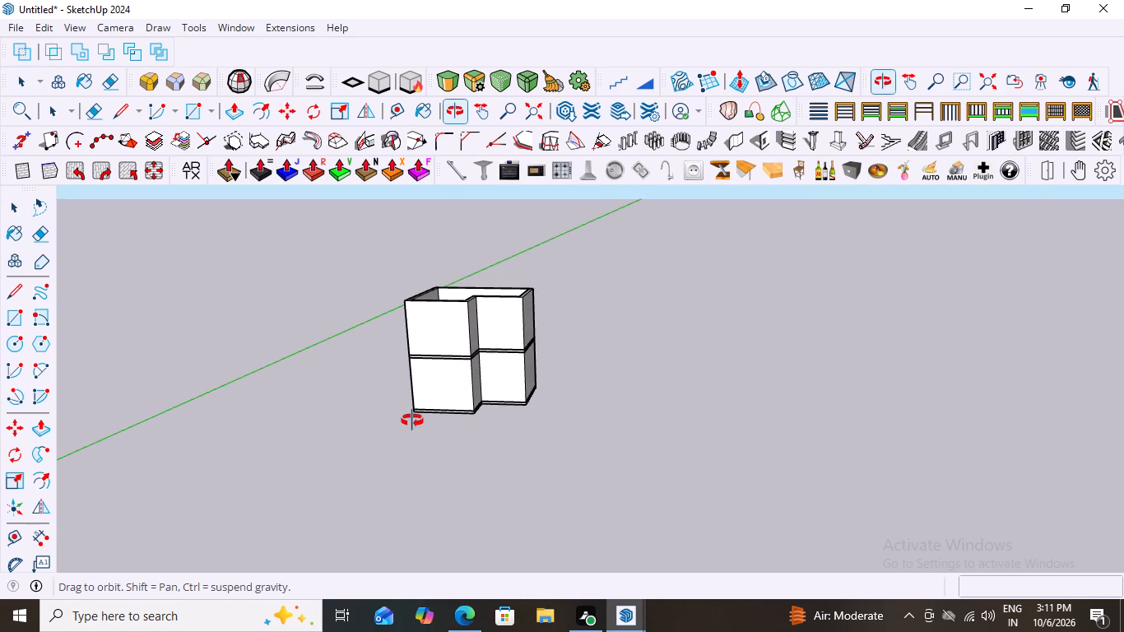
middle_drag(412, 421, 423, 427)
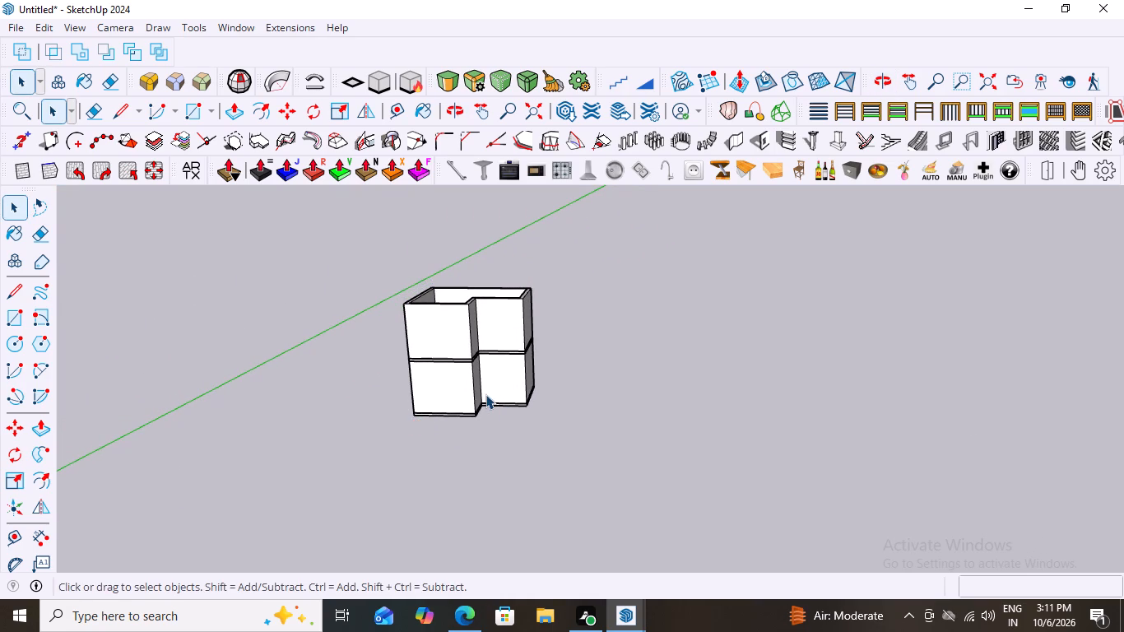
scroll(485, 394, up, 4)
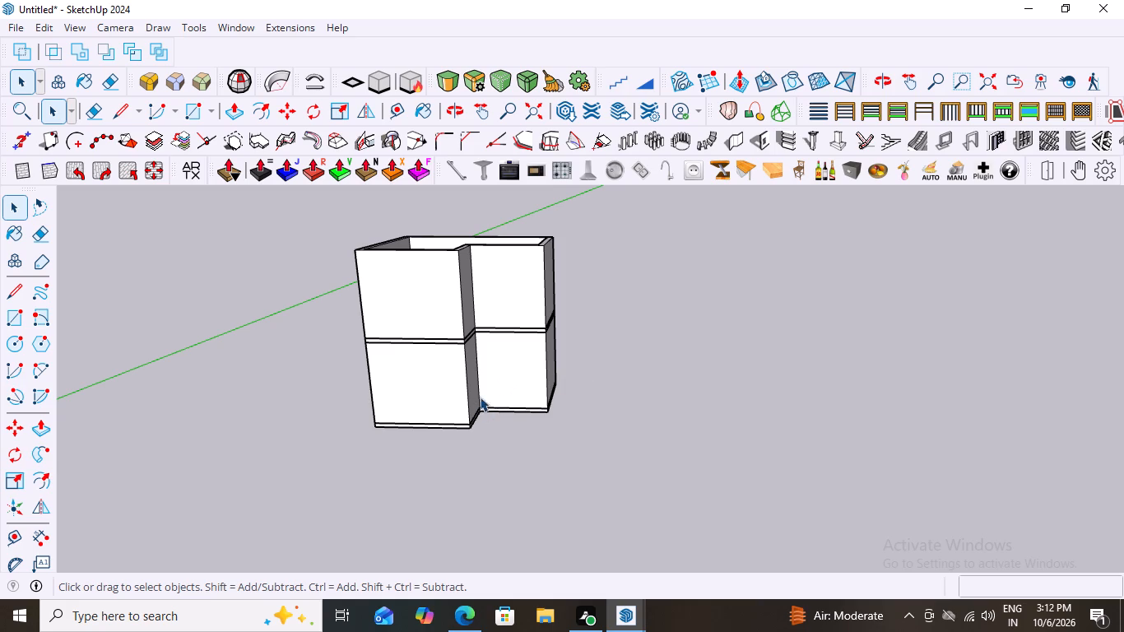
scroll(509, 380, down, 2)
scroll(481, 379, up, 4)
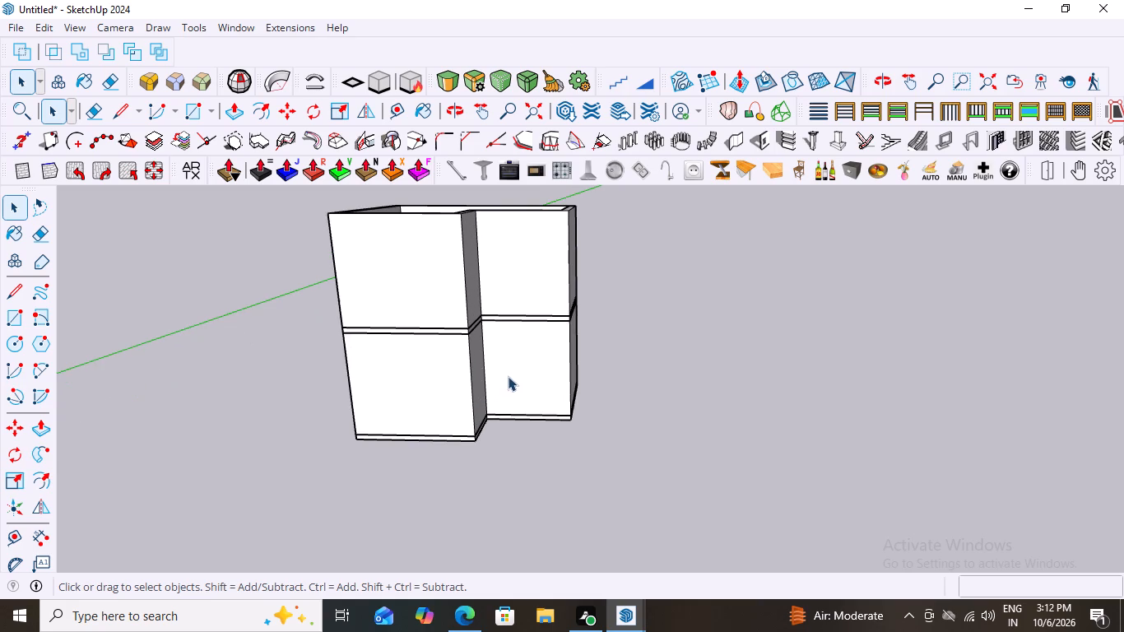
click(509, 375)
middle_drag(617, 392, 646, 323)
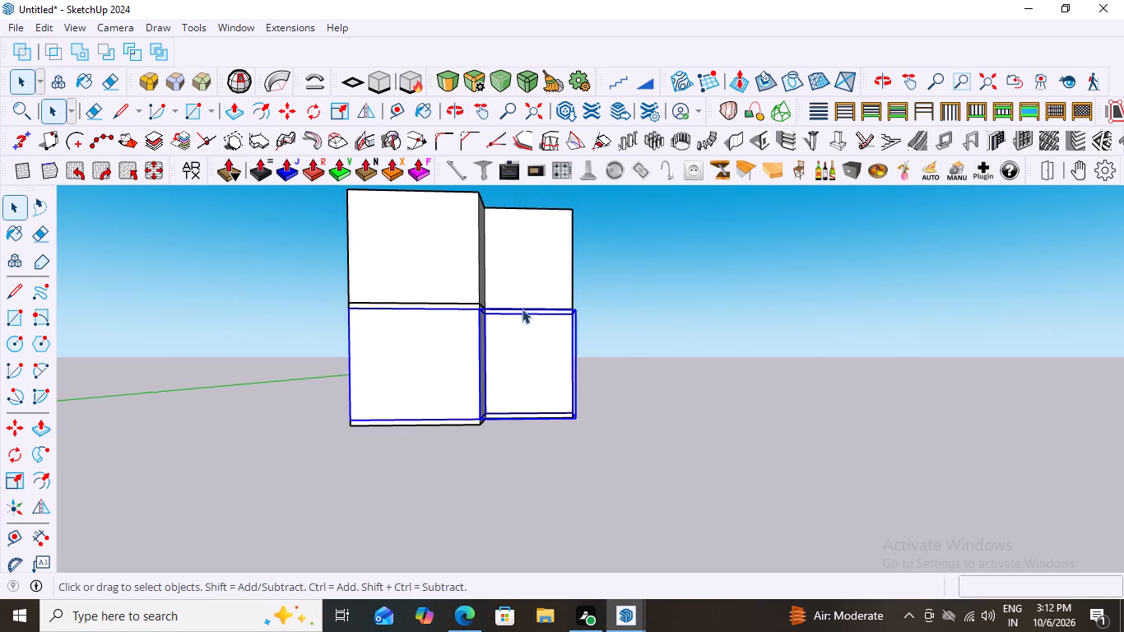
double_click(536, 355)
scroll(527, 353, up, 7)
click(521, 351)
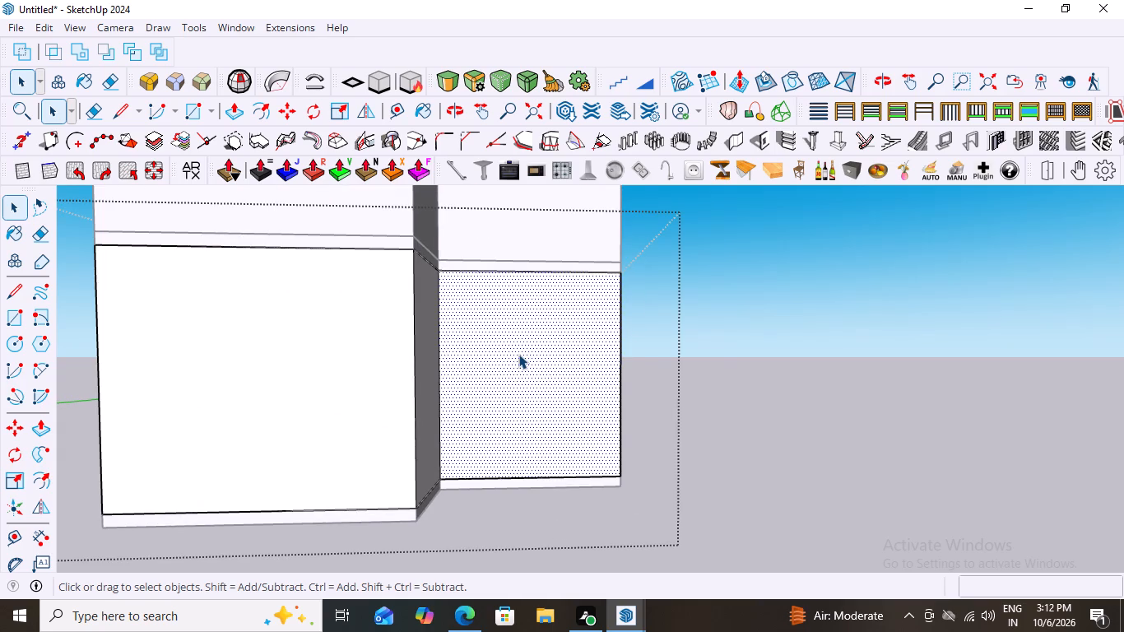
scroll(517, 361, up, 2)
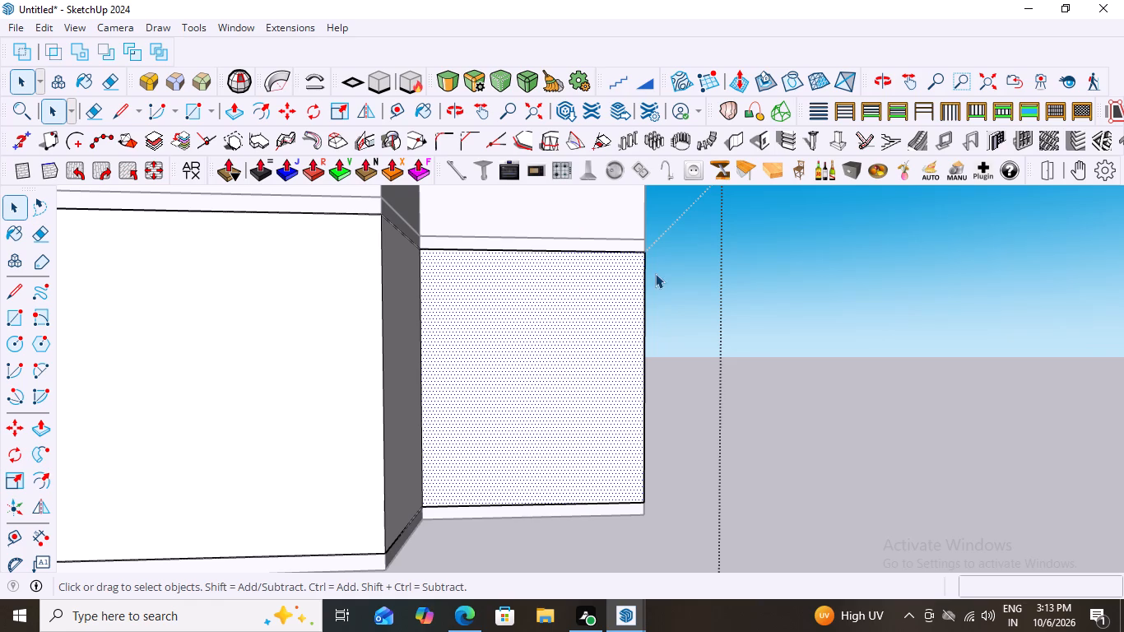
Examine the facade reference image around the upper-floor door, balcony and ground-floor gate front.
scroll(655, 273, down, 20)
scroll(655, 273, down, 10)
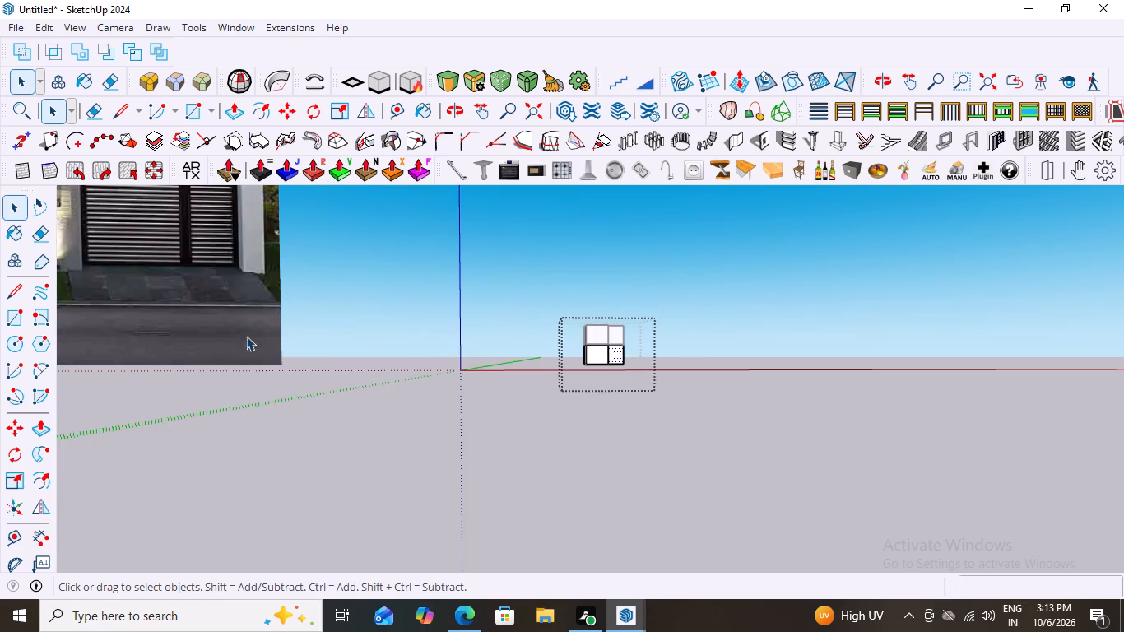
scroll(281, 341, down, 9)
scroll(210, 347, up, 7)
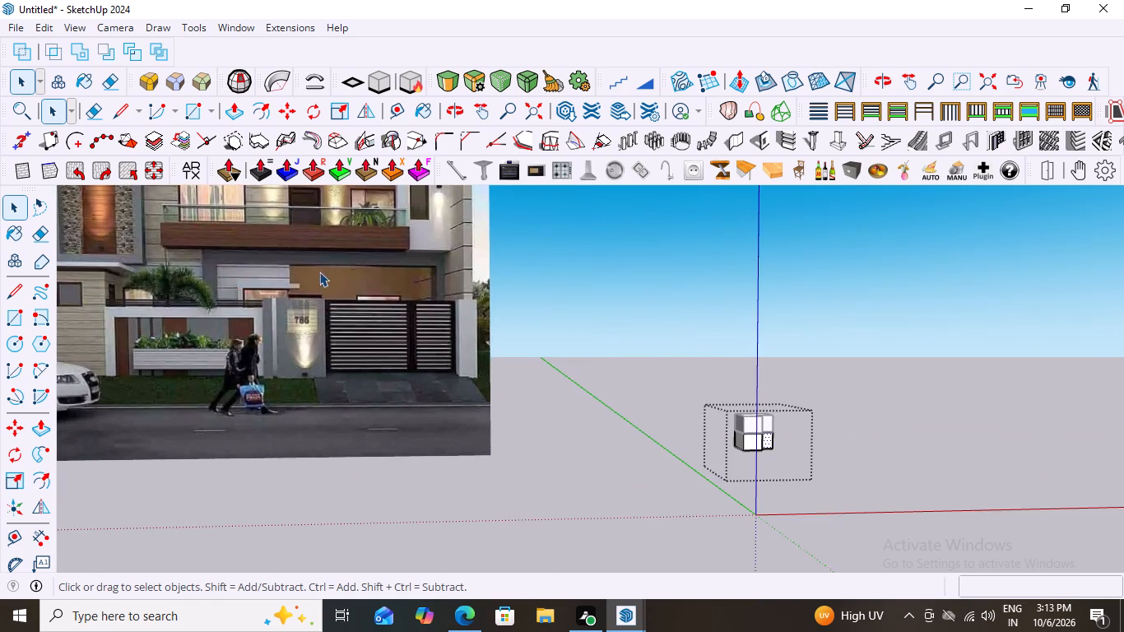
scroll(345, 270, up, 3)
middle_drag(349, 339, 355, 388)
scroll(355, 388, down, 4)
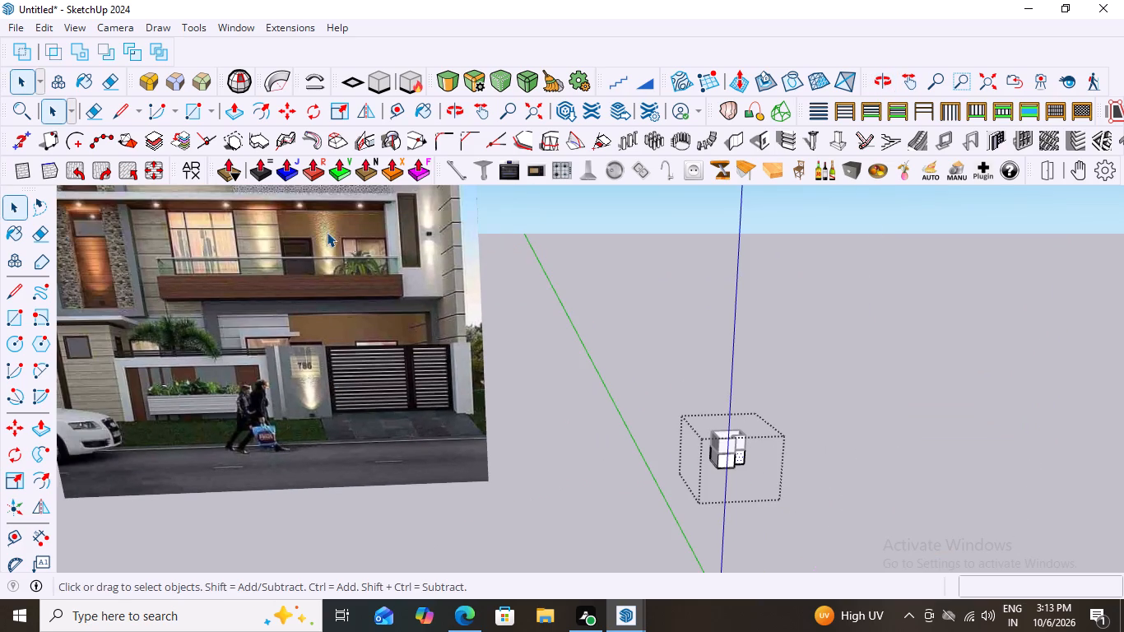
scroll(357, 237, up, 3)
scroll(266, 246, up, 2)
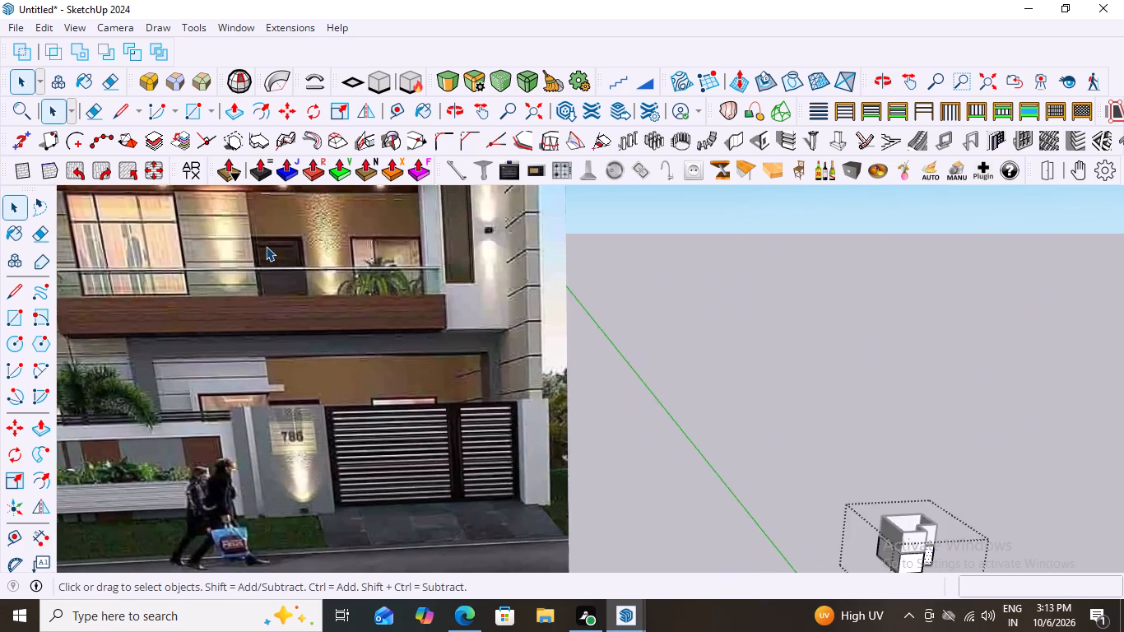
scroll(269, 246, up, 4)
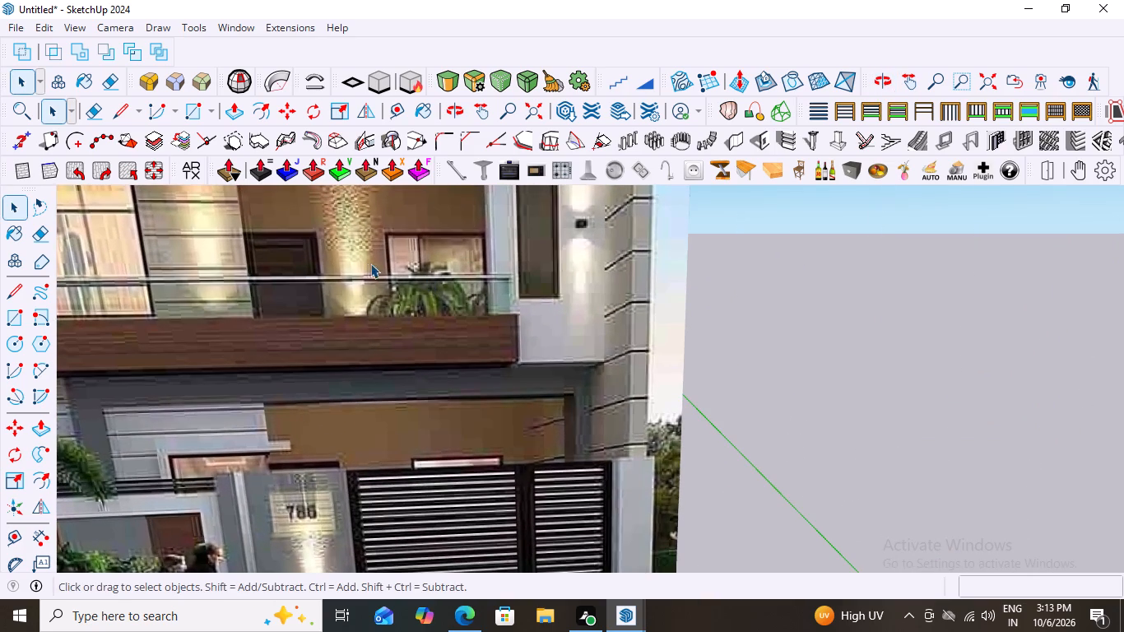
scroll(277, 250, down, 13)
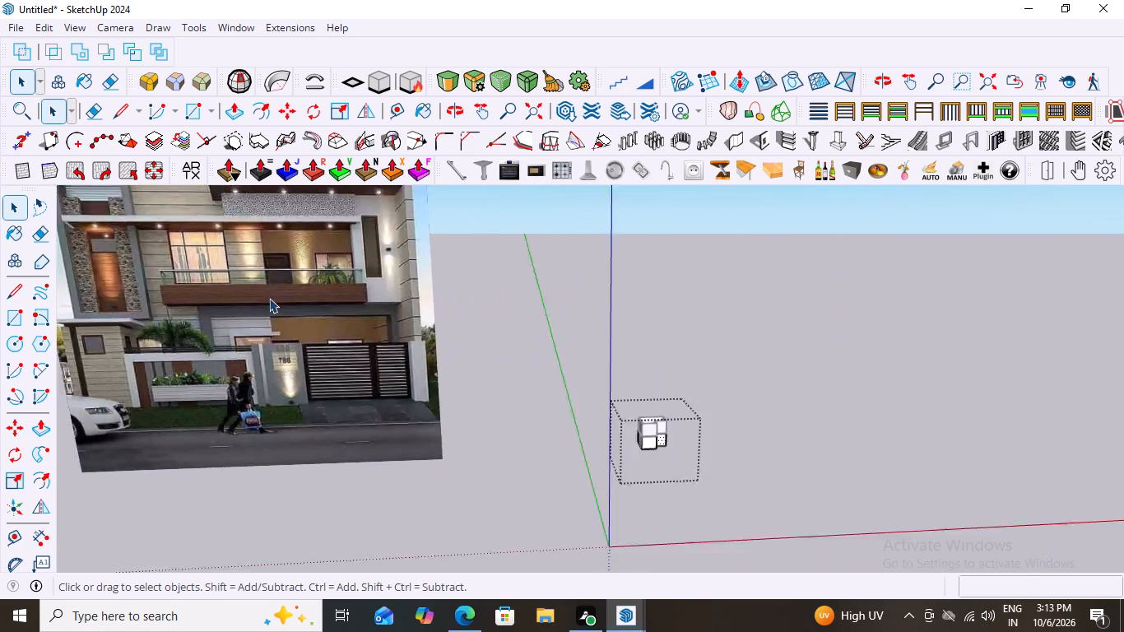
scroll(269, 298, down, 14)
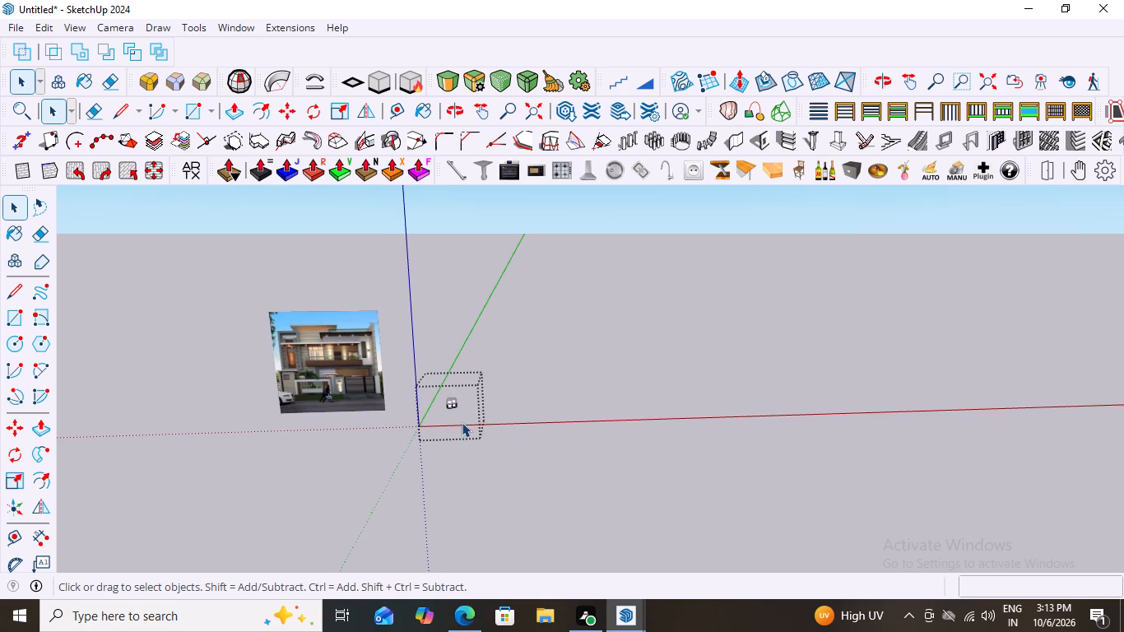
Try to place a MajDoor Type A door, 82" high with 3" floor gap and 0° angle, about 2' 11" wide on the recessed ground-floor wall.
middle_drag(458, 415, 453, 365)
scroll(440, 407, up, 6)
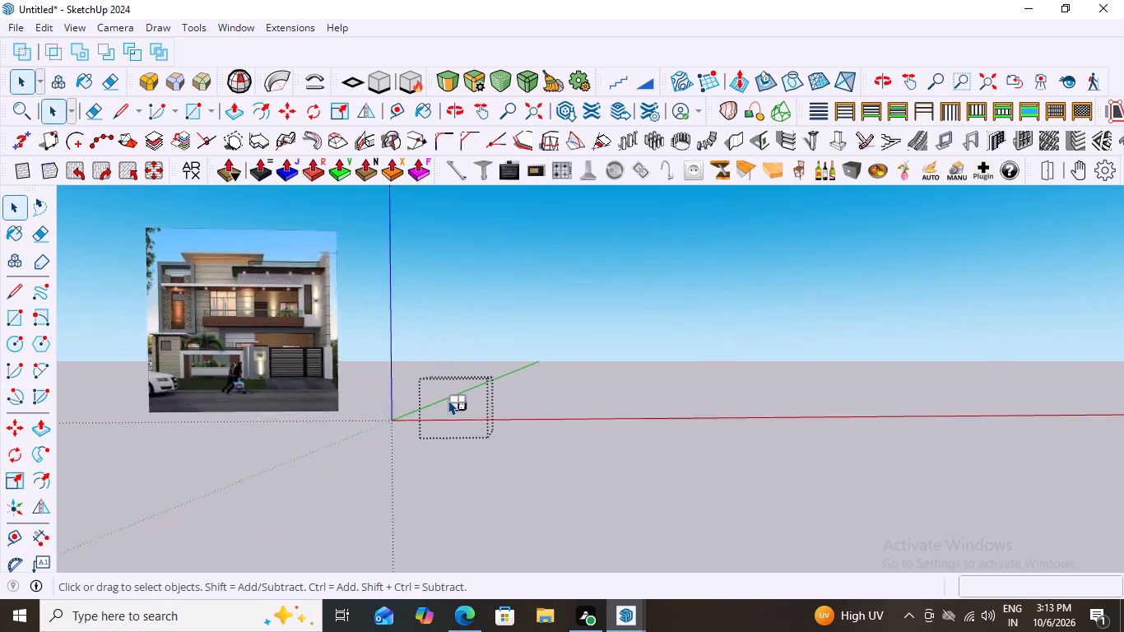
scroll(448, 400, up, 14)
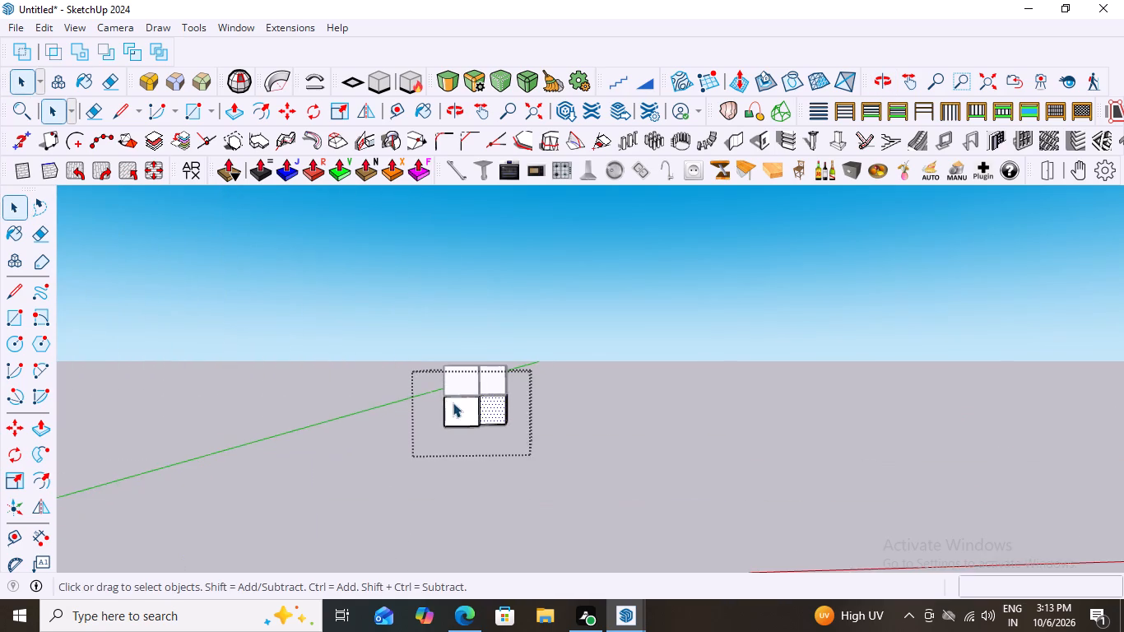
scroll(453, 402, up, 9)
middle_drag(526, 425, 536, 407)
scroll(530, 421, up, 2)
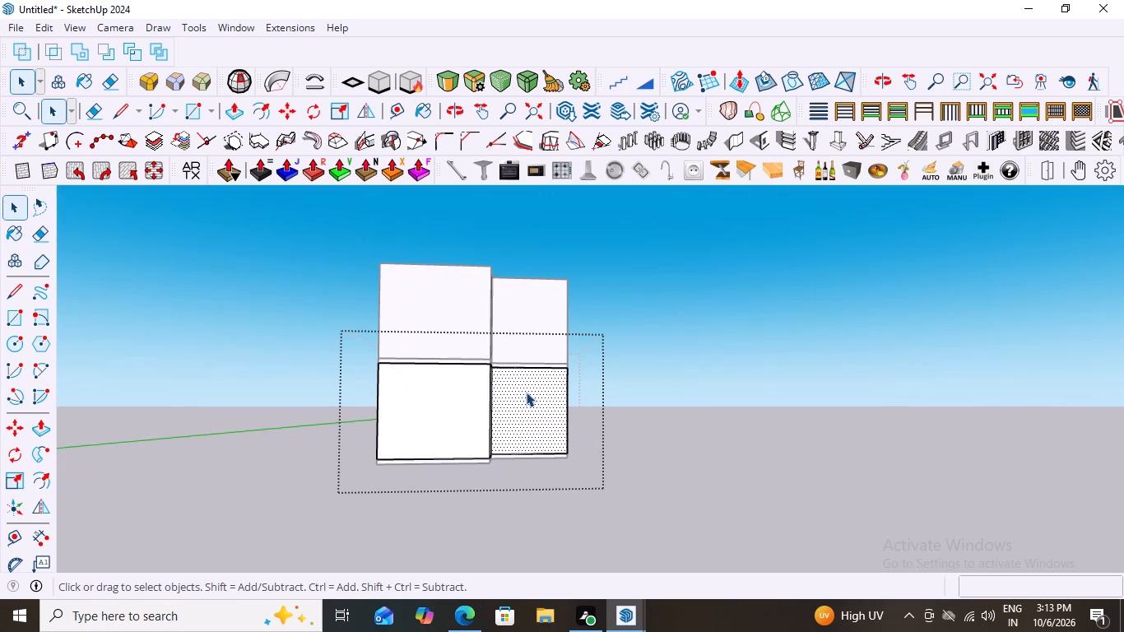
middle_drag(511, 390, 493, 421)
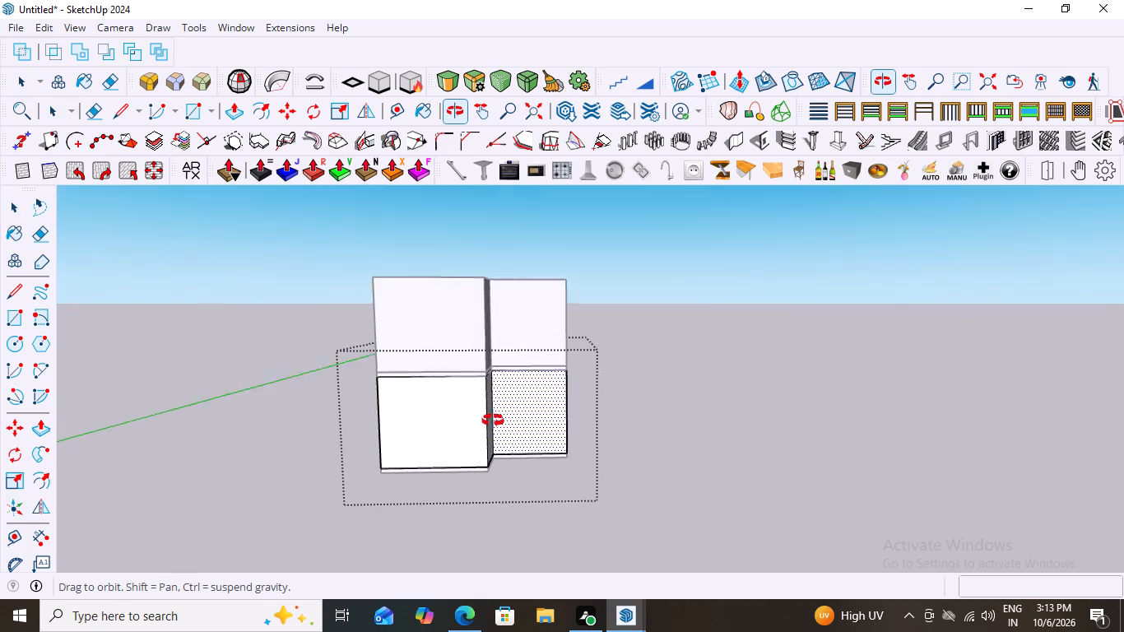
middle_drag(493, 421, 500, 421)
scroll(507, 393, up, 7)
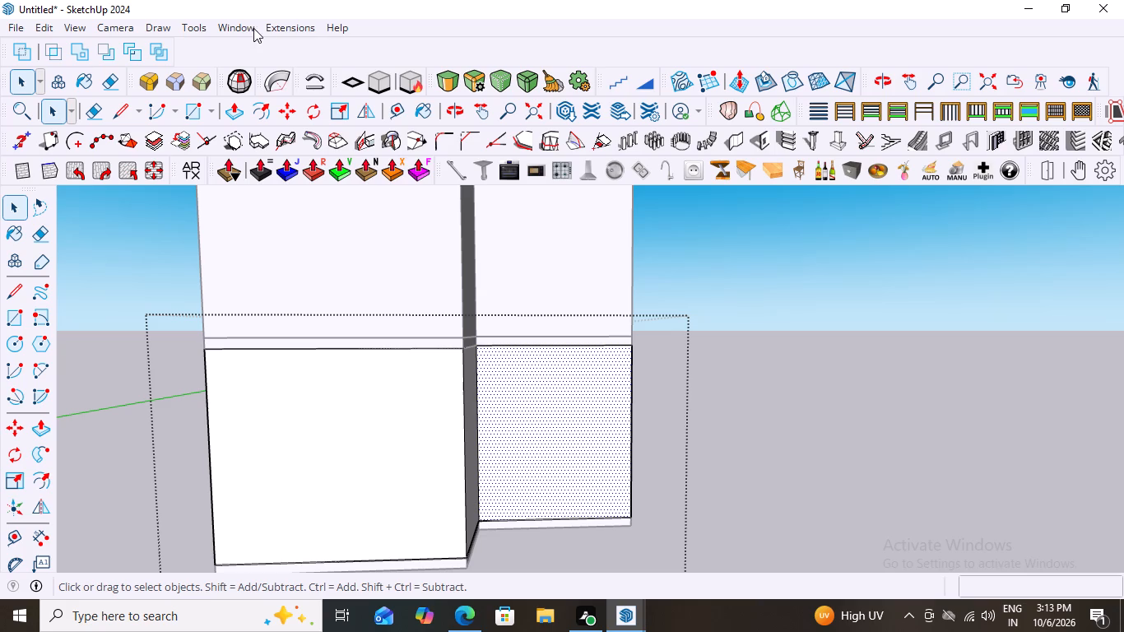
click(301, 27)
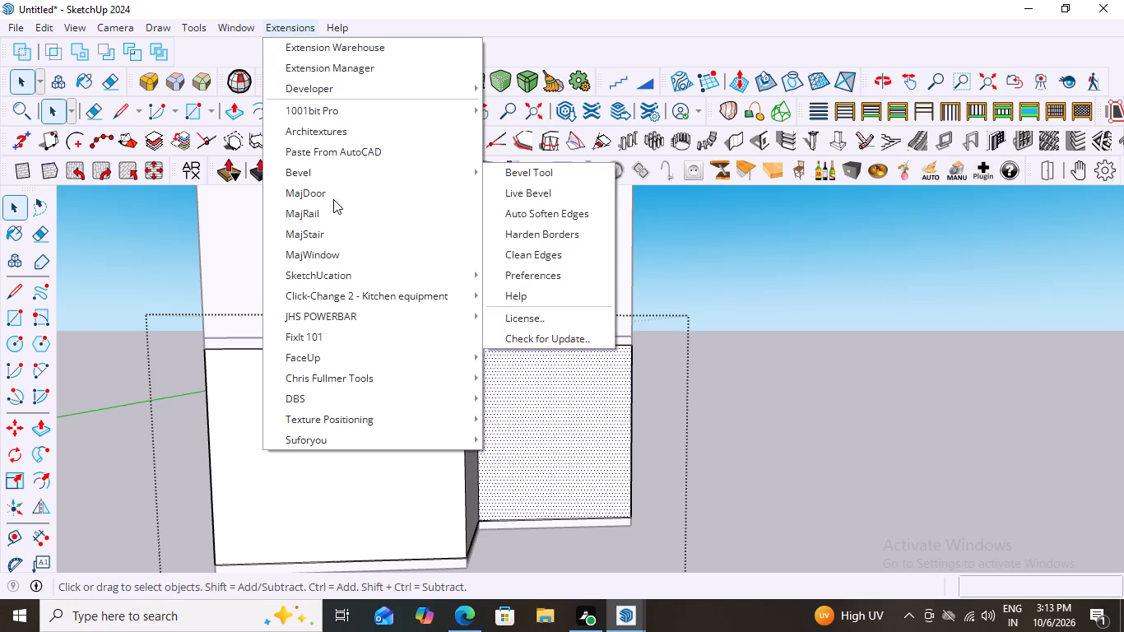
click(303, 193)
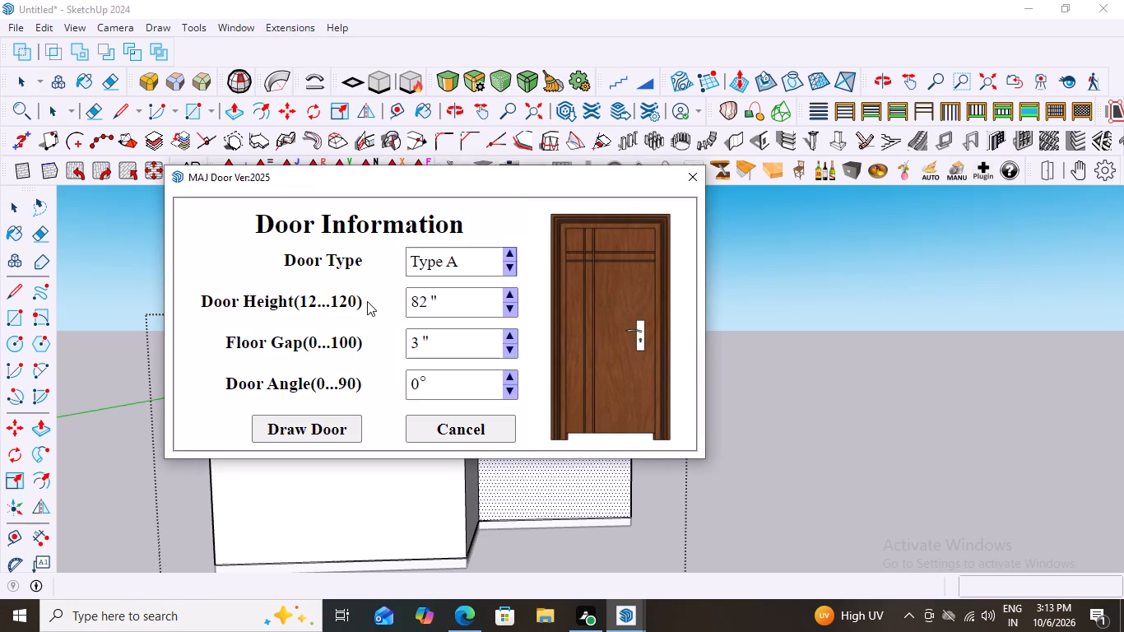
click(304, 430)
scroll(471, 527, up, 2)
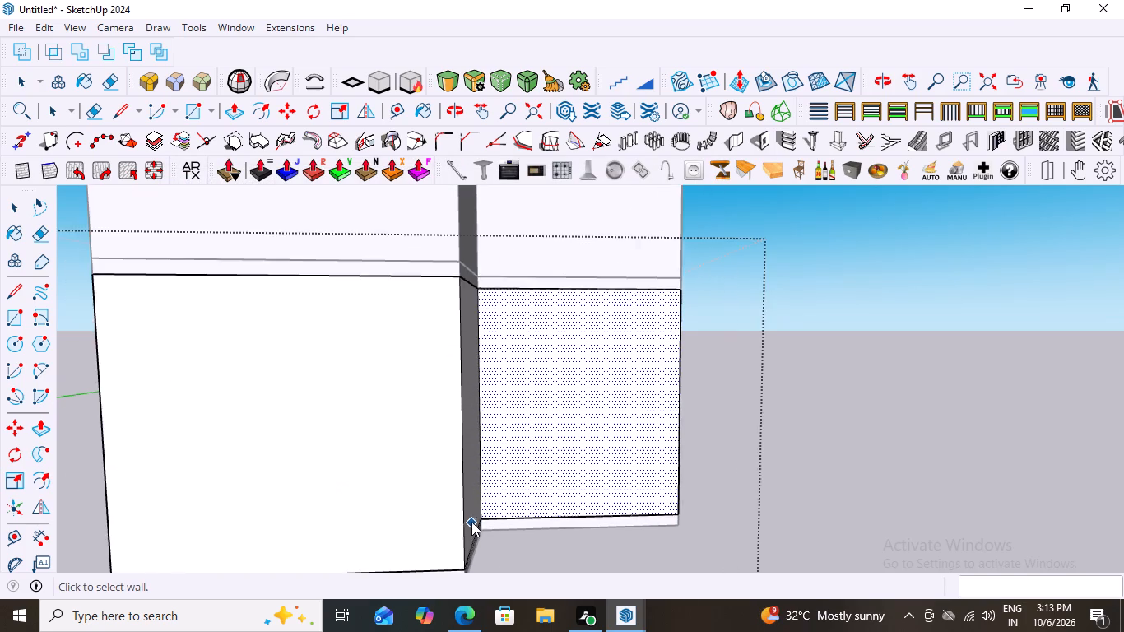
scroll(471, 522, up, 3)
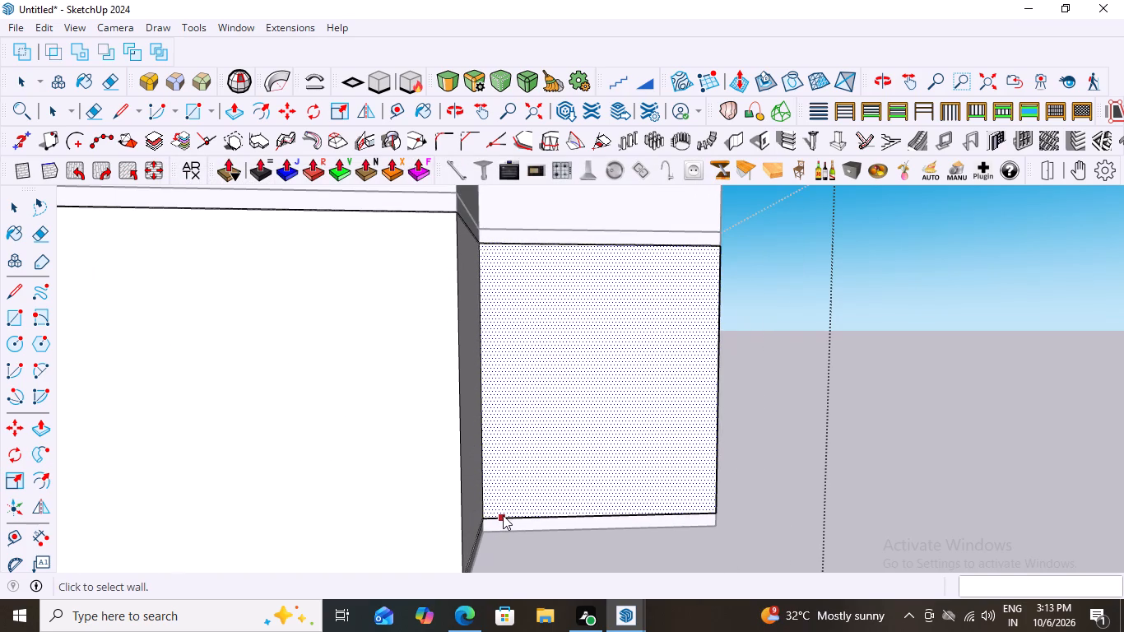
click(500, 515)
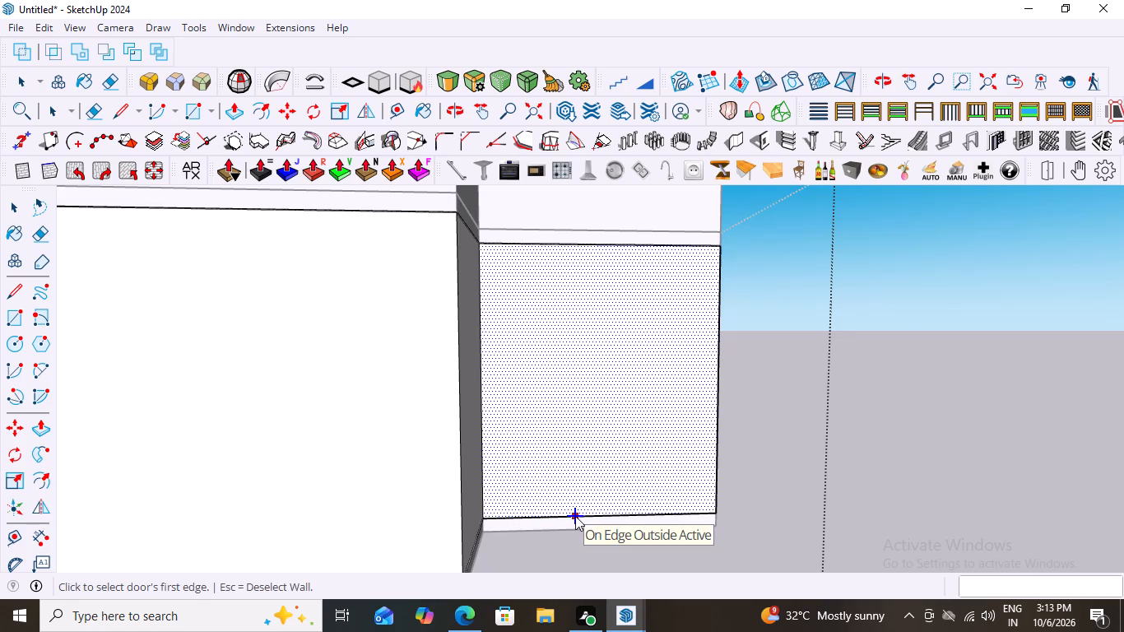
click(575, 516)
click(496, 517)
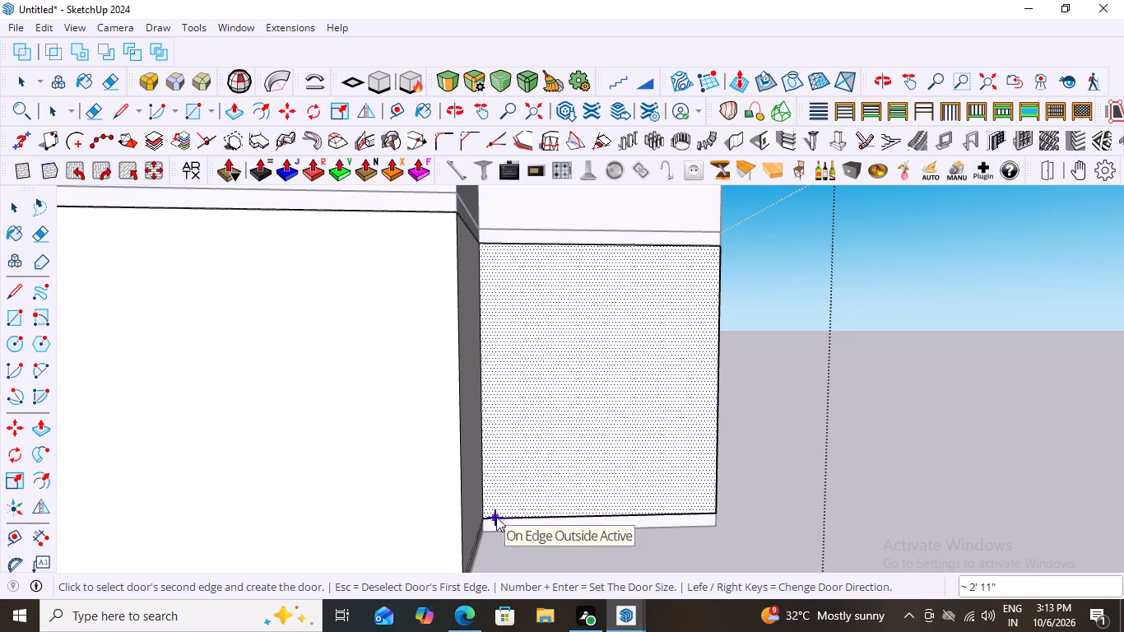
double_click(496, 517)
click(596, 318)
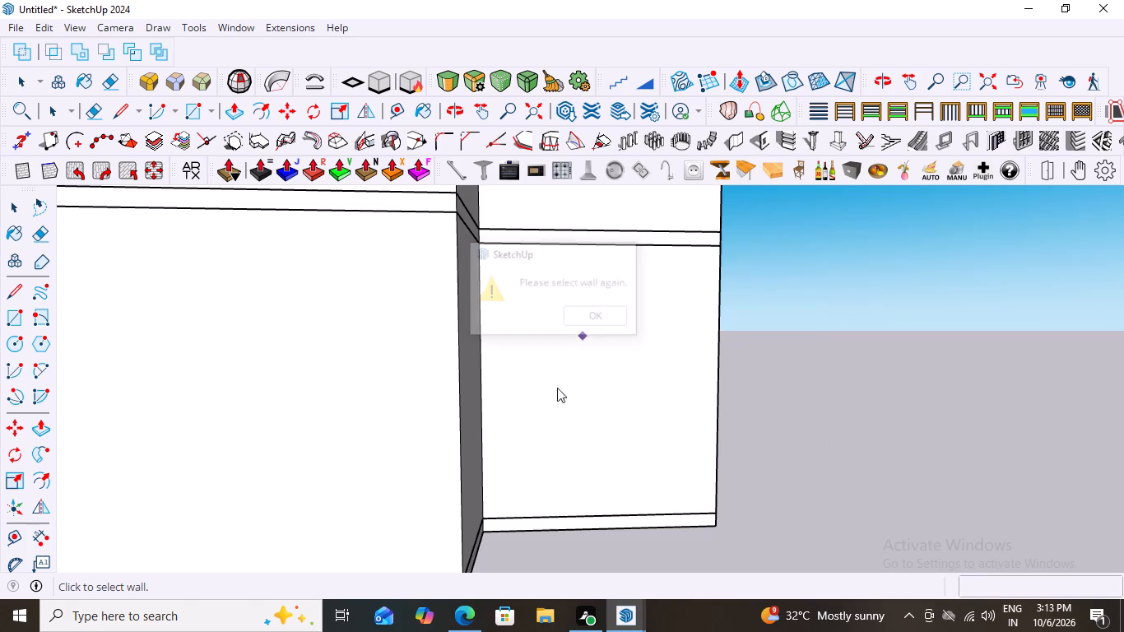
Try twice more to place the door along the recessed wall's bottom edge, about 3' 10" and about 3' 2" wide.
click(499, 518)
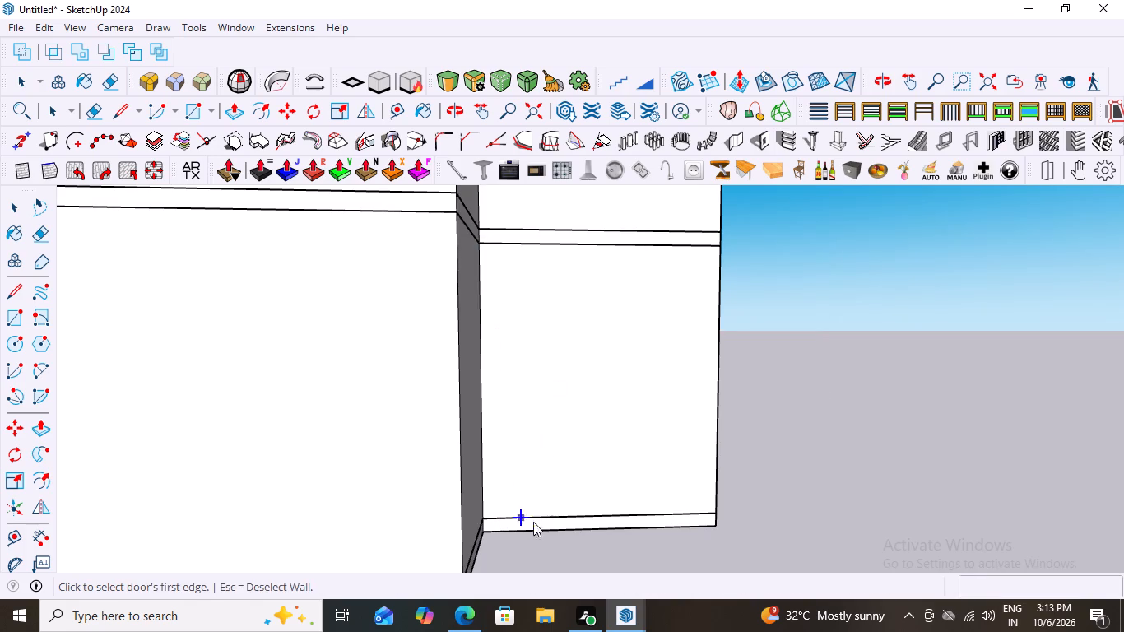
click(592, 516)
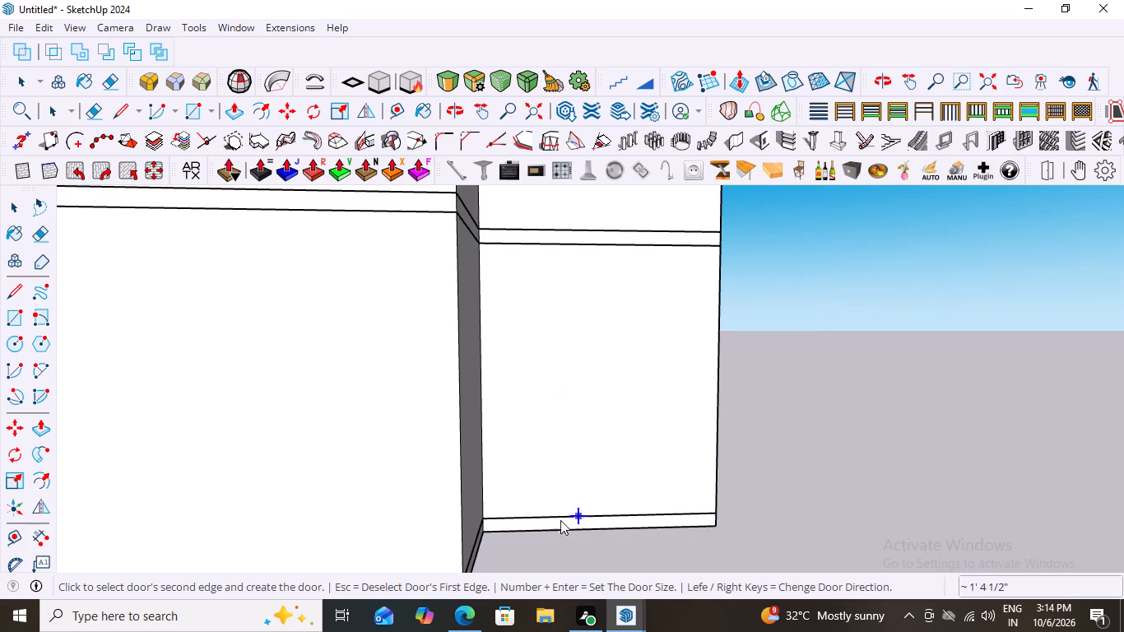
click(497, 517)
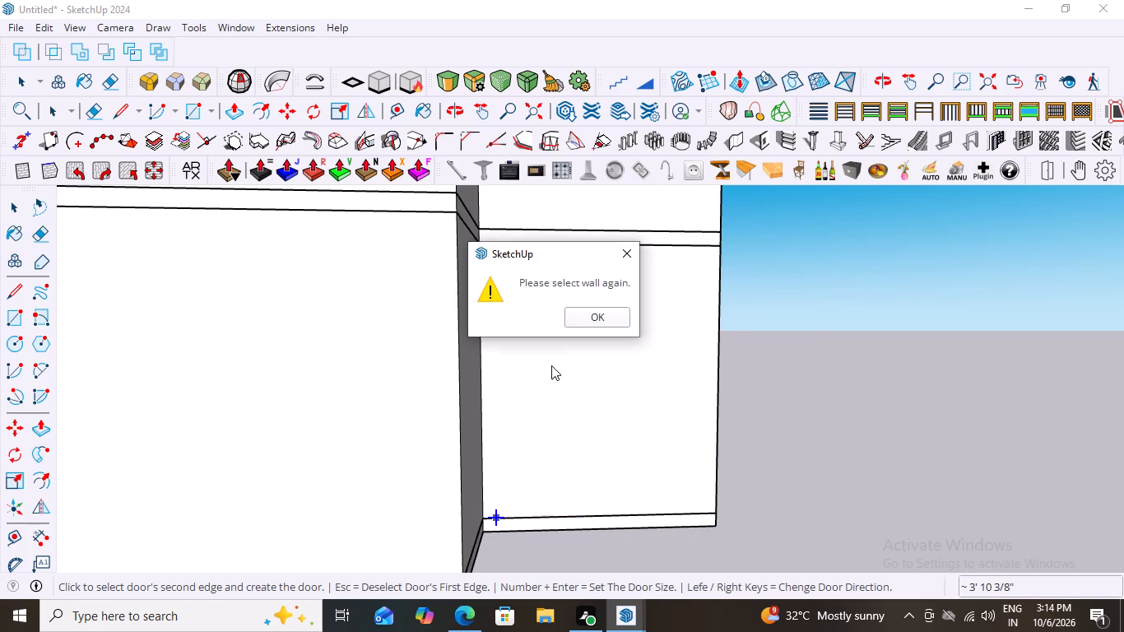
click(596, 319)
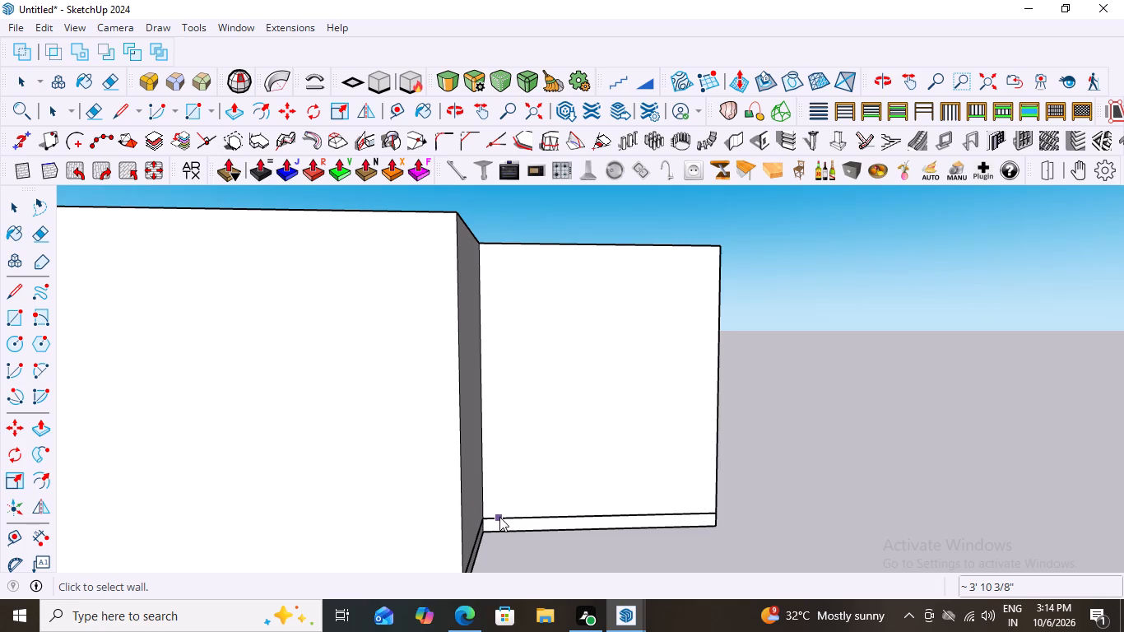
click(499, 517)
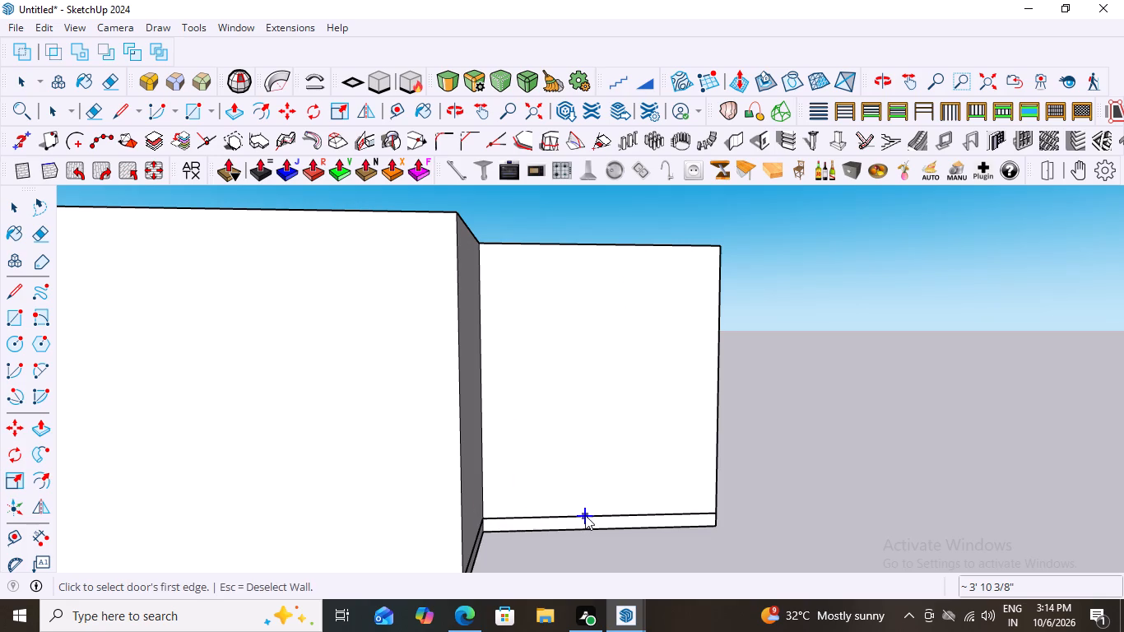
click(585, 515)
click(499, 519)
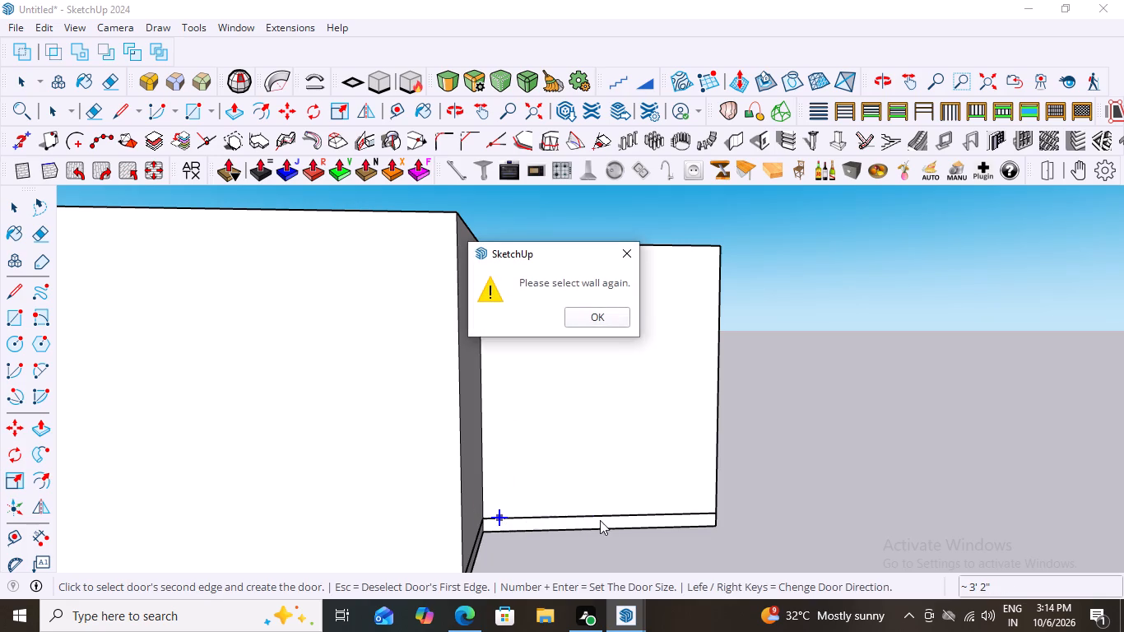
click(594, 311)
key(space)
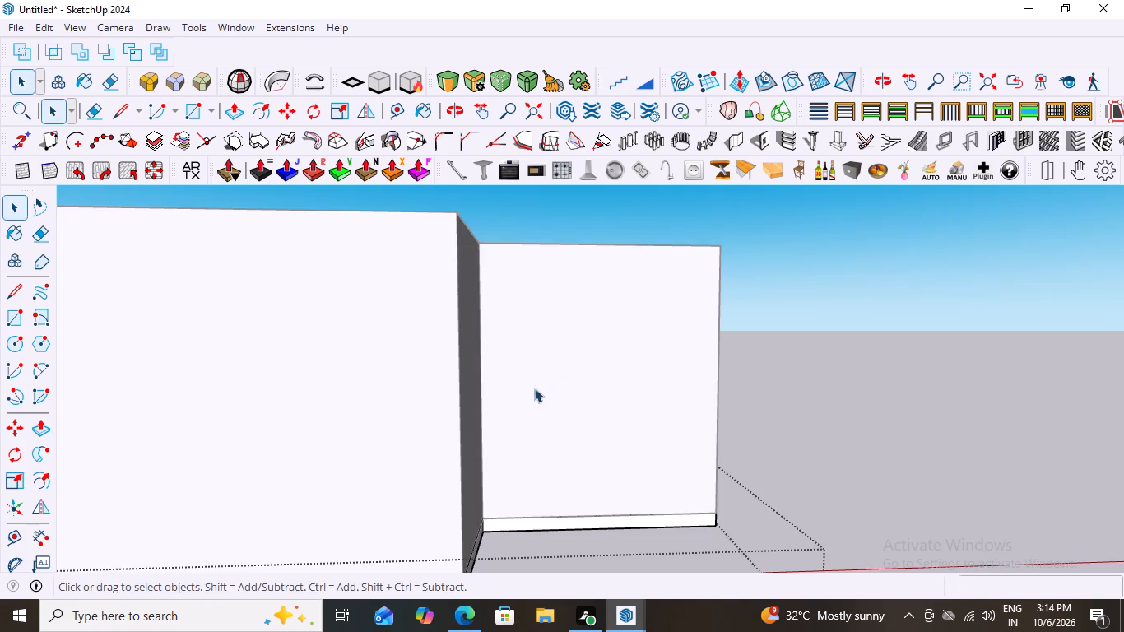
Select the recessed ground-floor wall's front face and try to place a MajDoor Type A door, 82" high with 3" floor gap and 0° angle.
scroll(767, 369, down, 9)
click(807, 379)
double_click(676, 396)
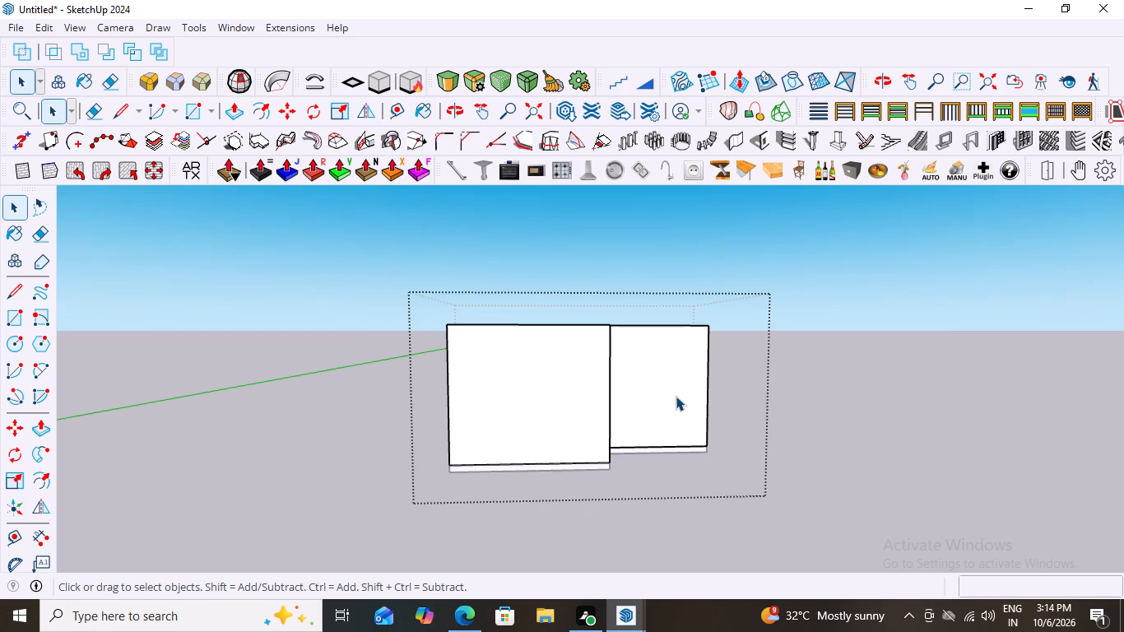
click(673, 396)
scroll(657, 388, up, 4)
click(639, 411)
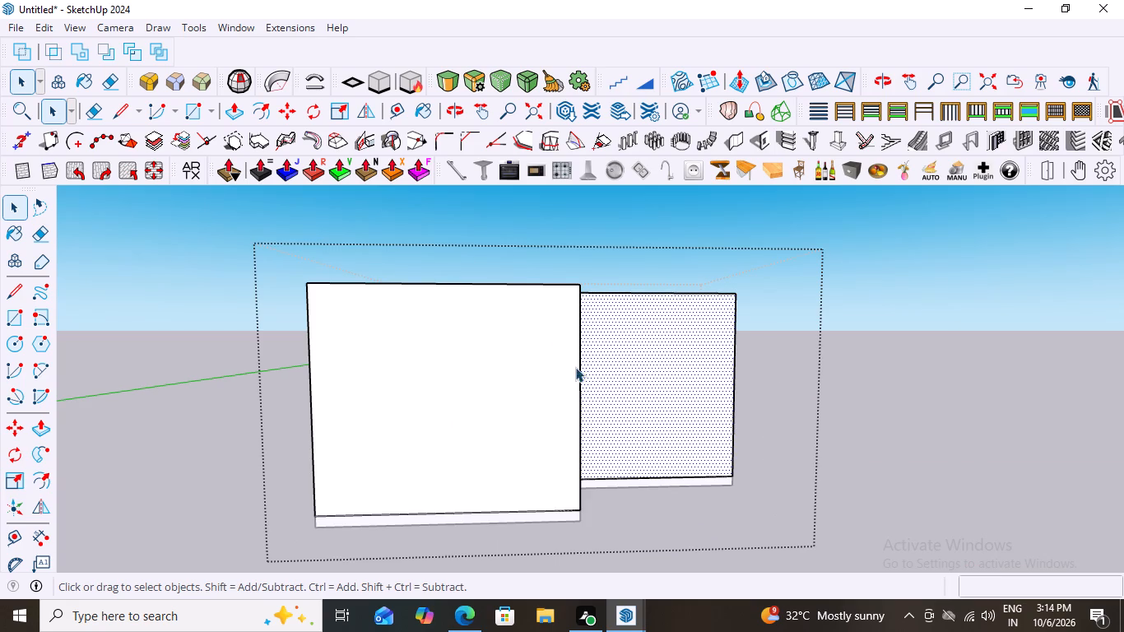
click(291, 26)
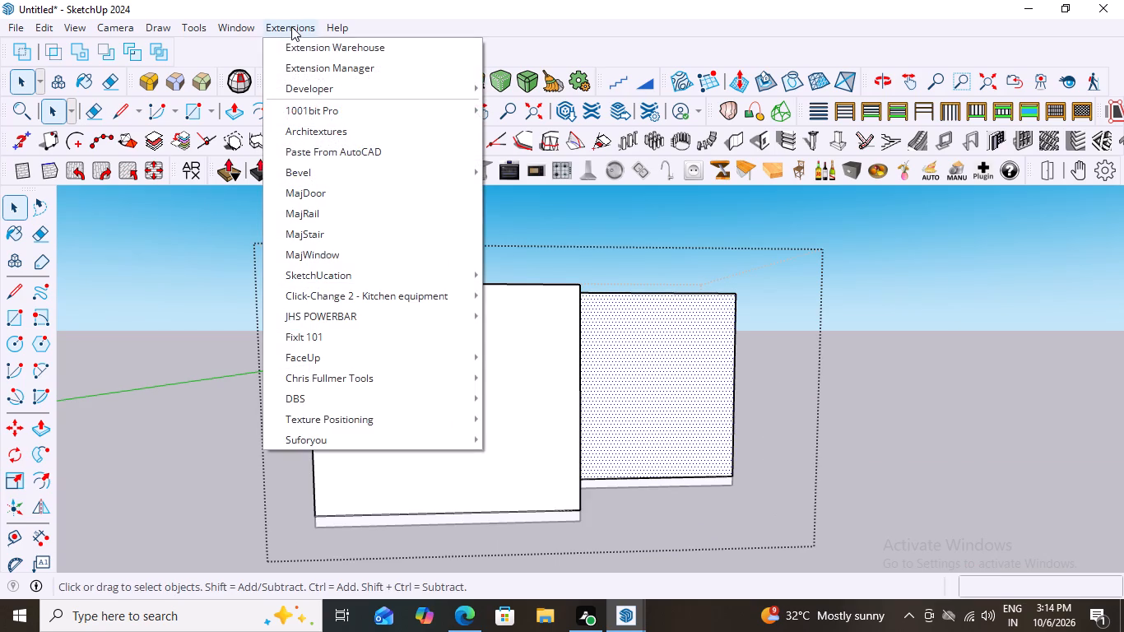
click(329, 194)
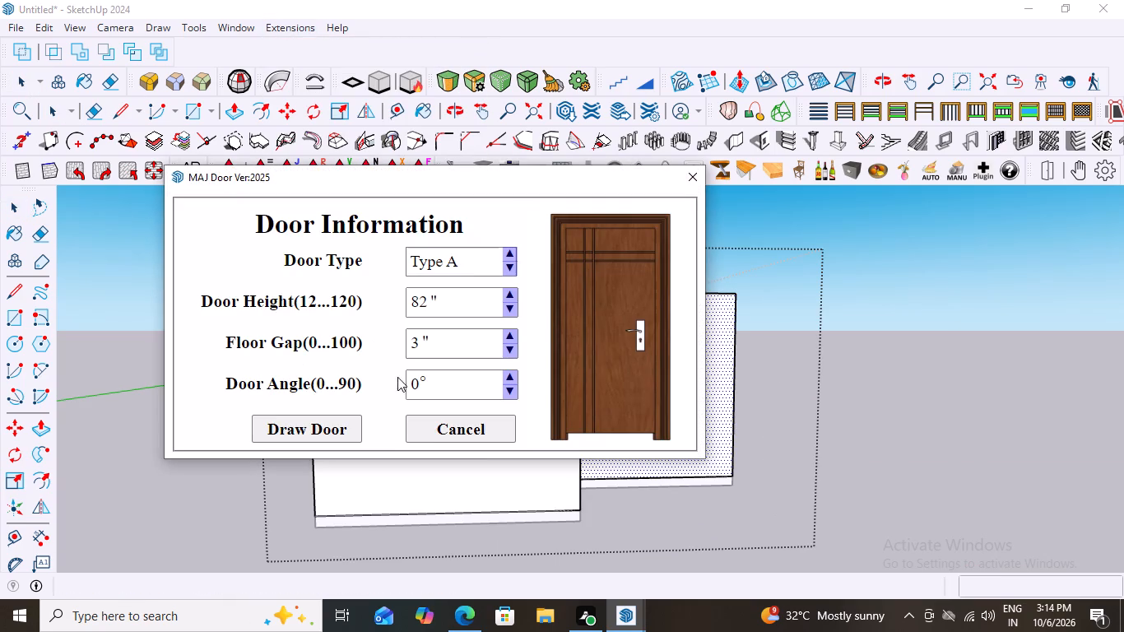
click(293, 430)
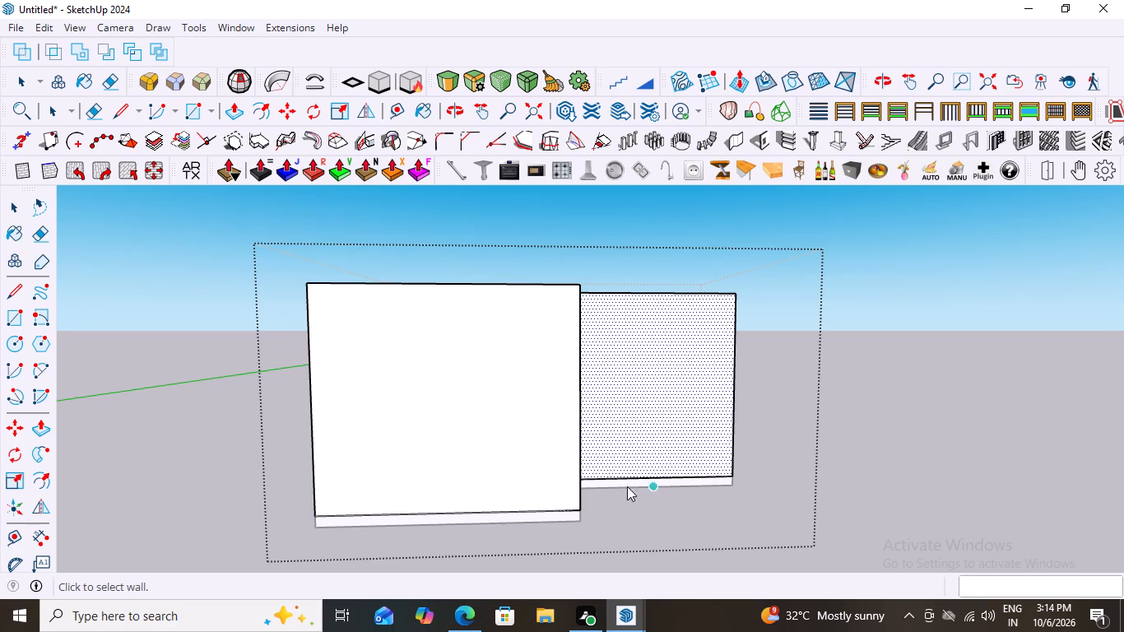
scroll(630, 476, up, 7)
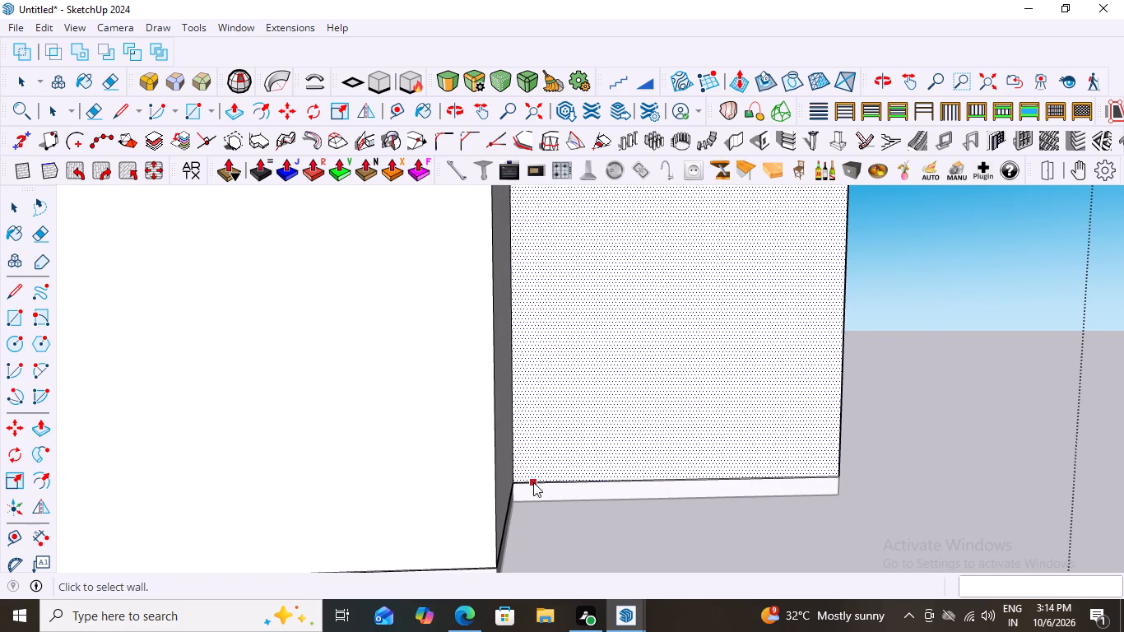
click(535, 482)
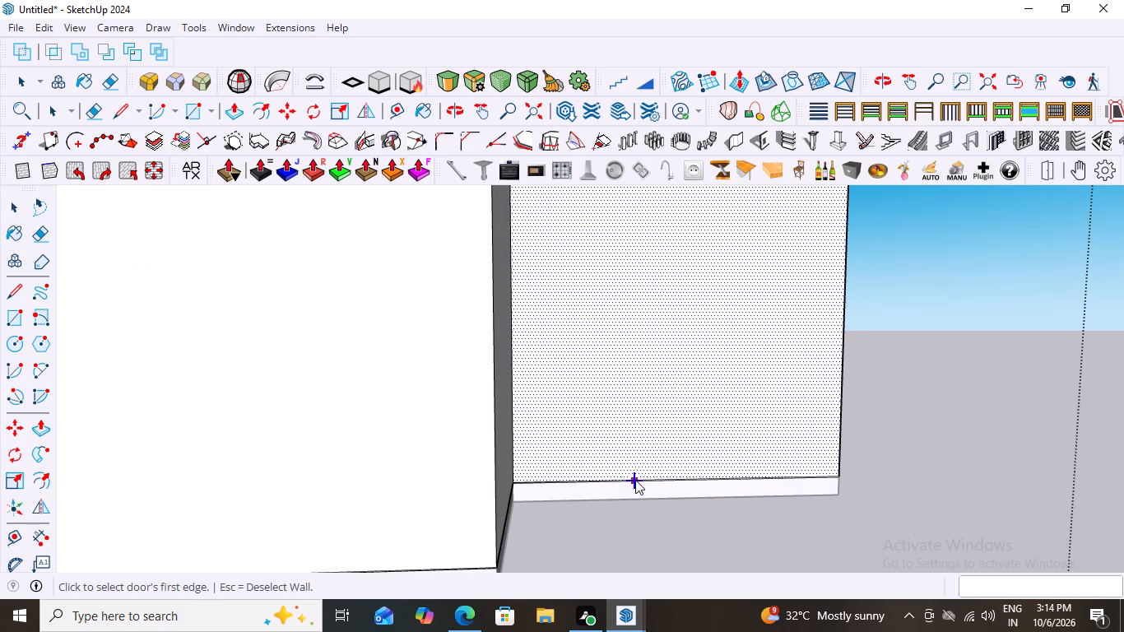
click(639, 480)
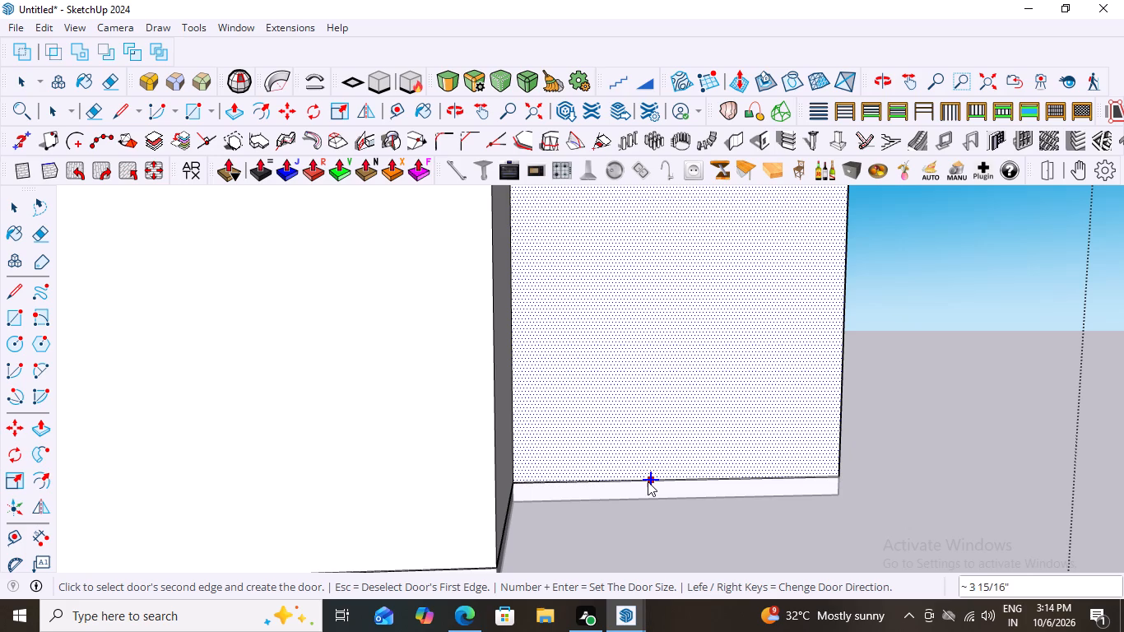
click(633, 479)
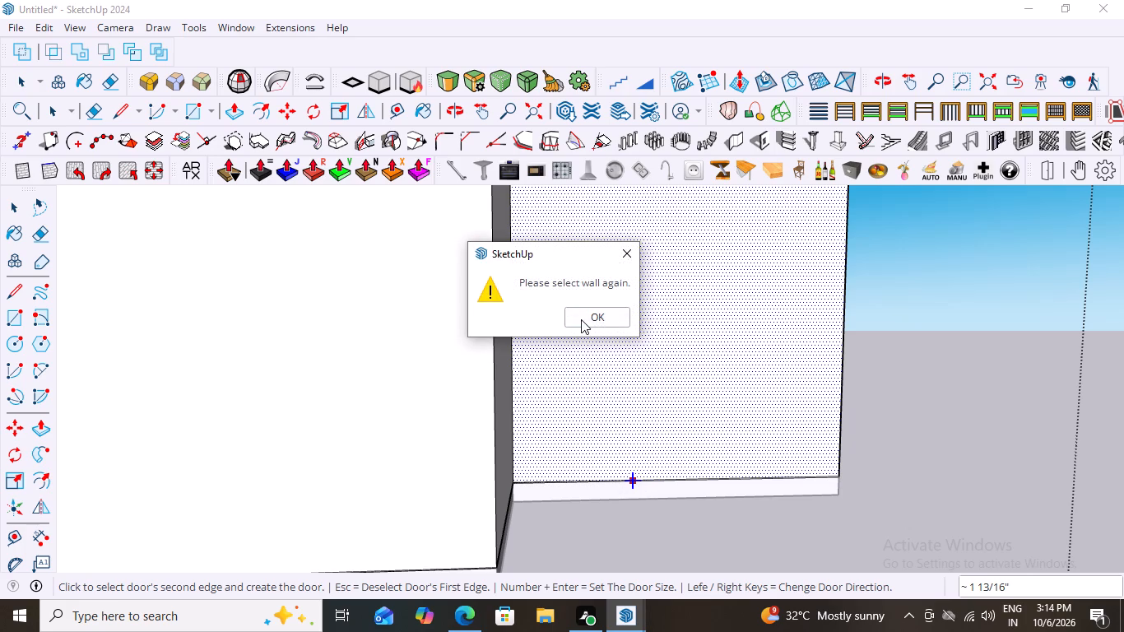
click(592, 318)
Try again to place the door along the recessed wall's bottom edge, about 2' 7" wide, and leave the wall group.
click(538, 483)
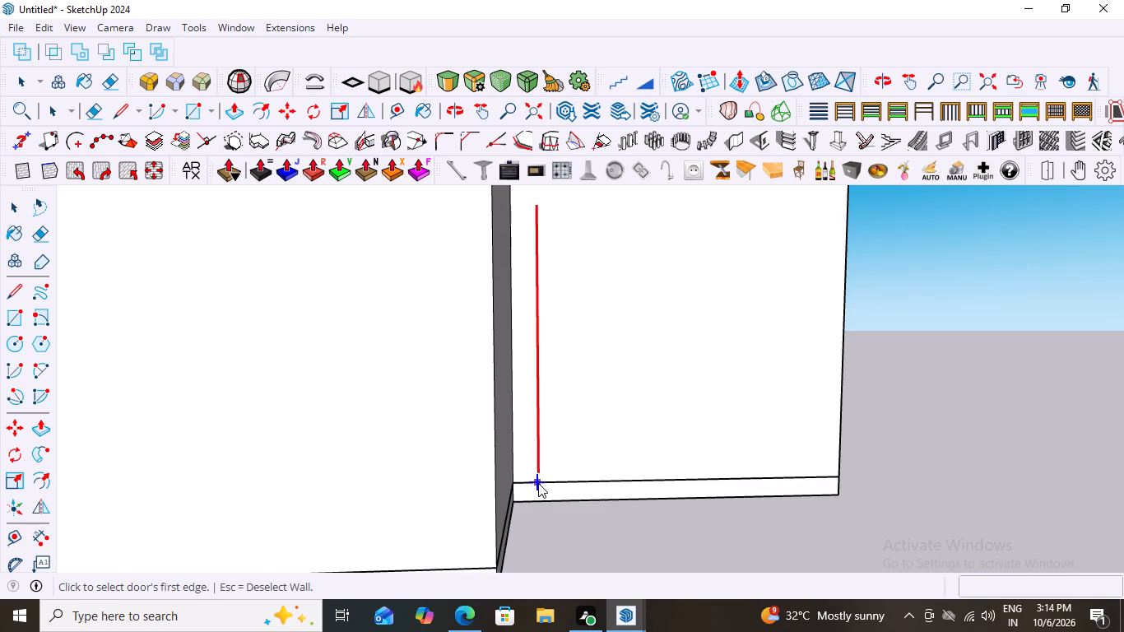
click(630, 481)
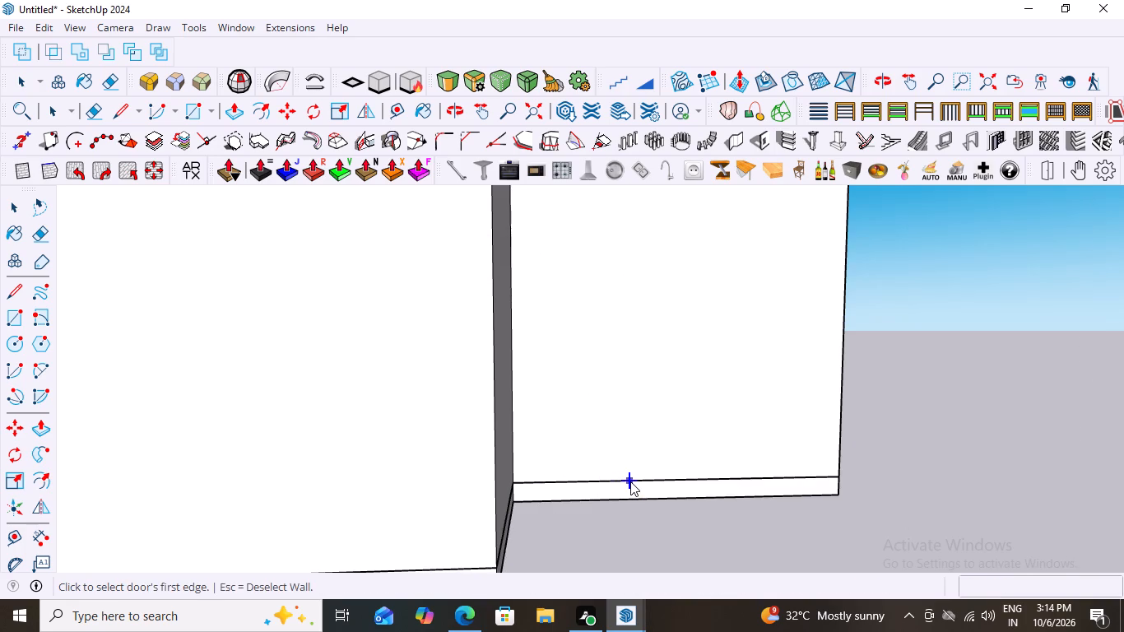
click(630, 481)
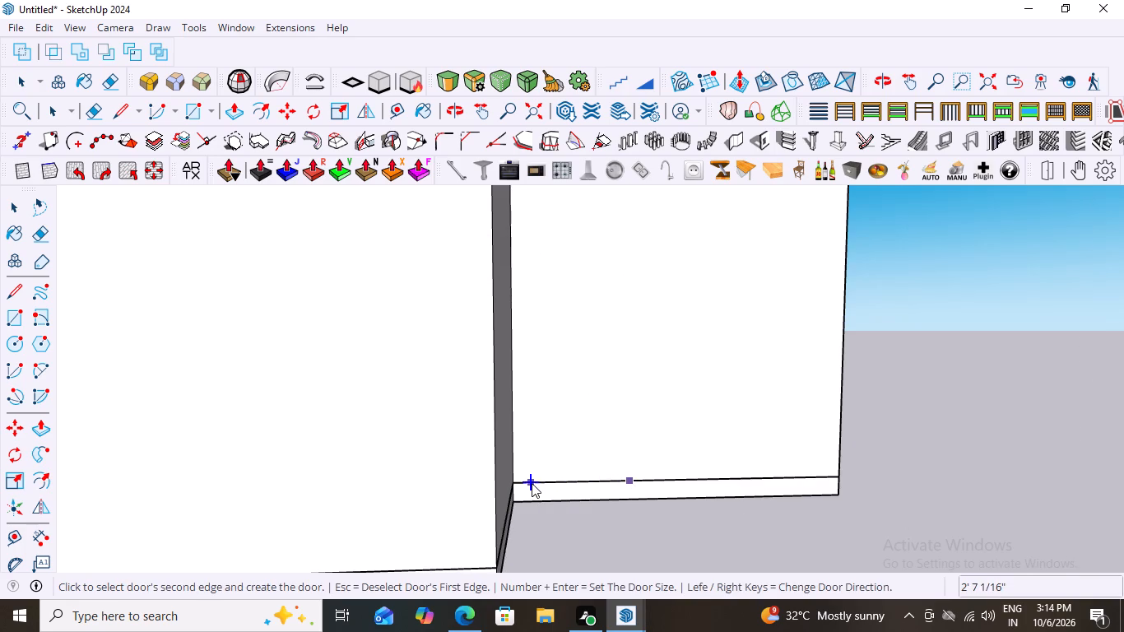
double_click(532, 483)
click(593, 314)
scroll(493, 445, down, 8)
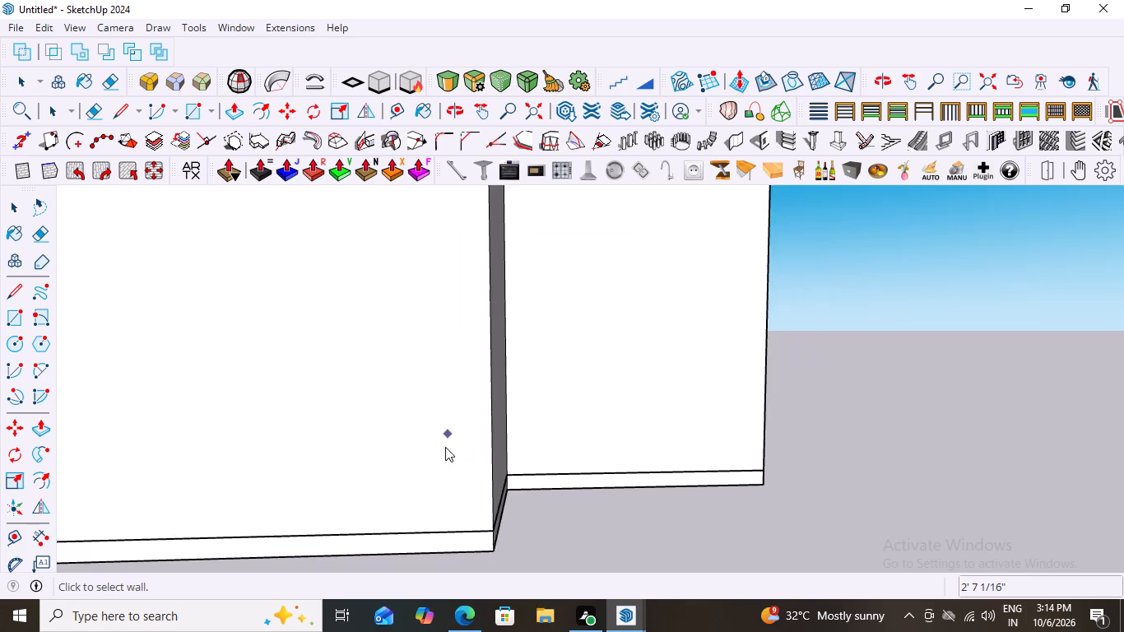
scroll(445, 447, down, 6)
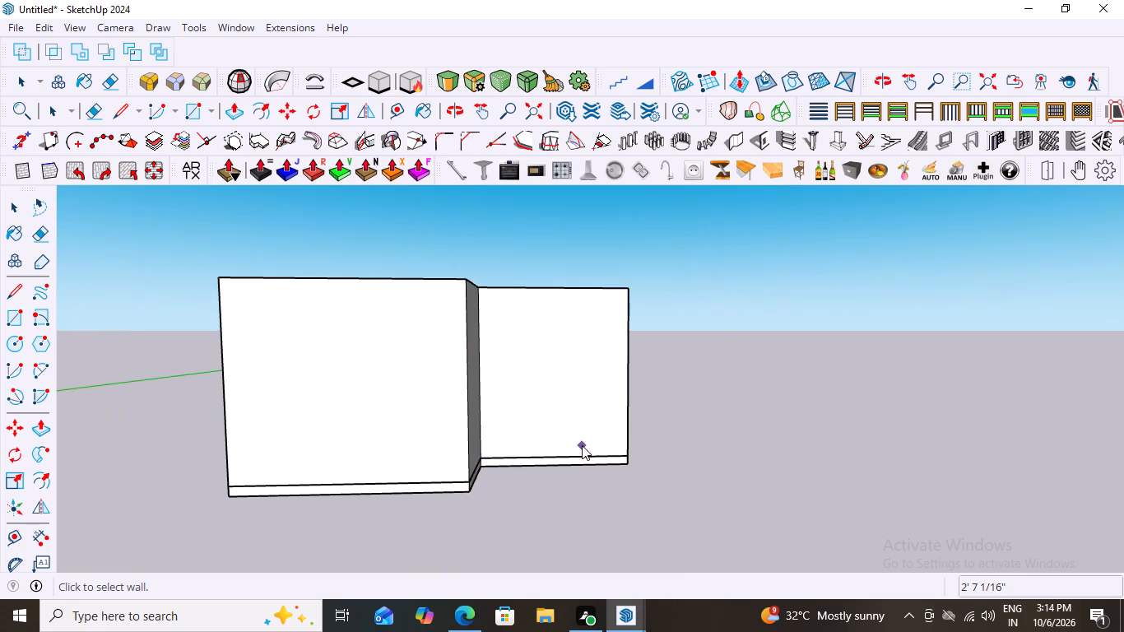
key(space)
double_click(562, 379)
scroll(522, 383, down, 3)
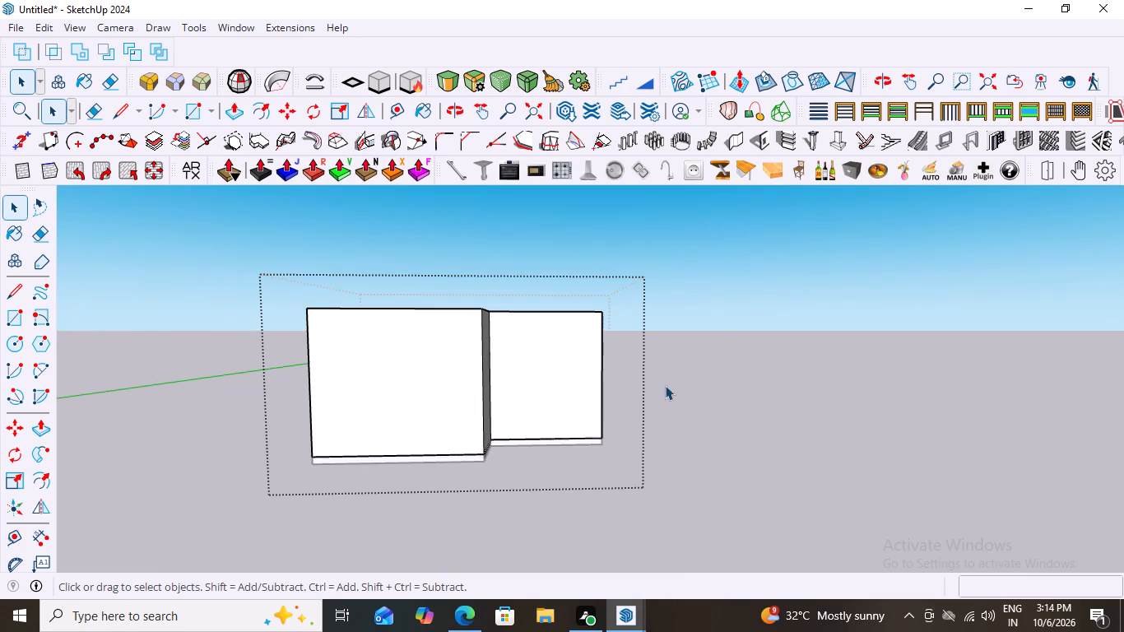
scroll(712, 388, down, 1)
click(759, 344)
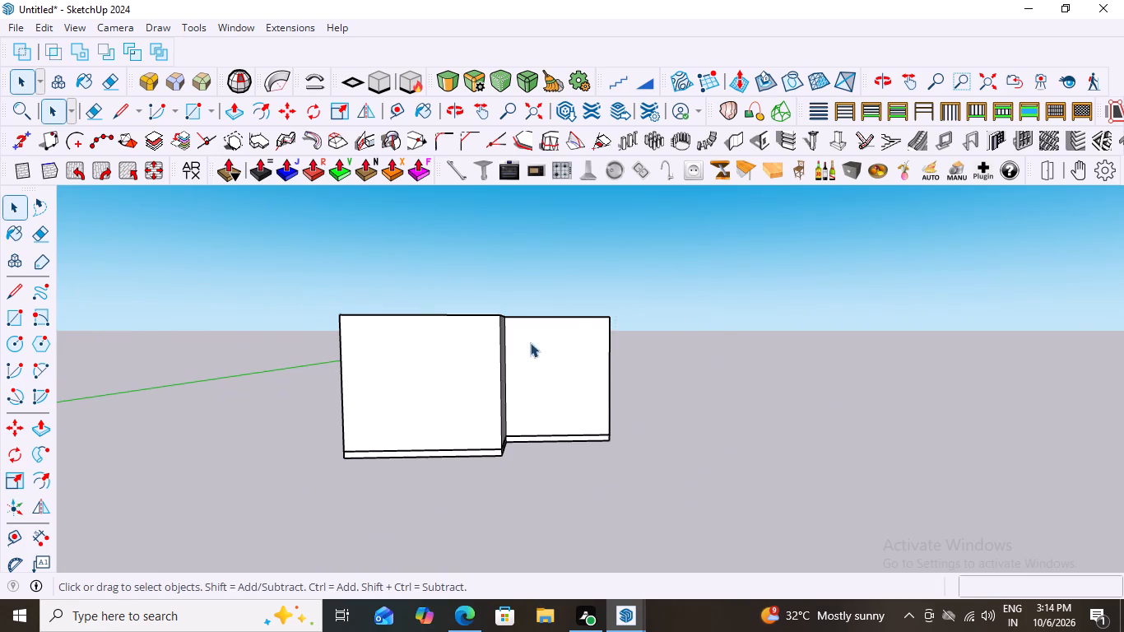
Undo the last six operations, back to before the slab under the ground-floor walls was extruded.
scroll(577, 491, down, 12)
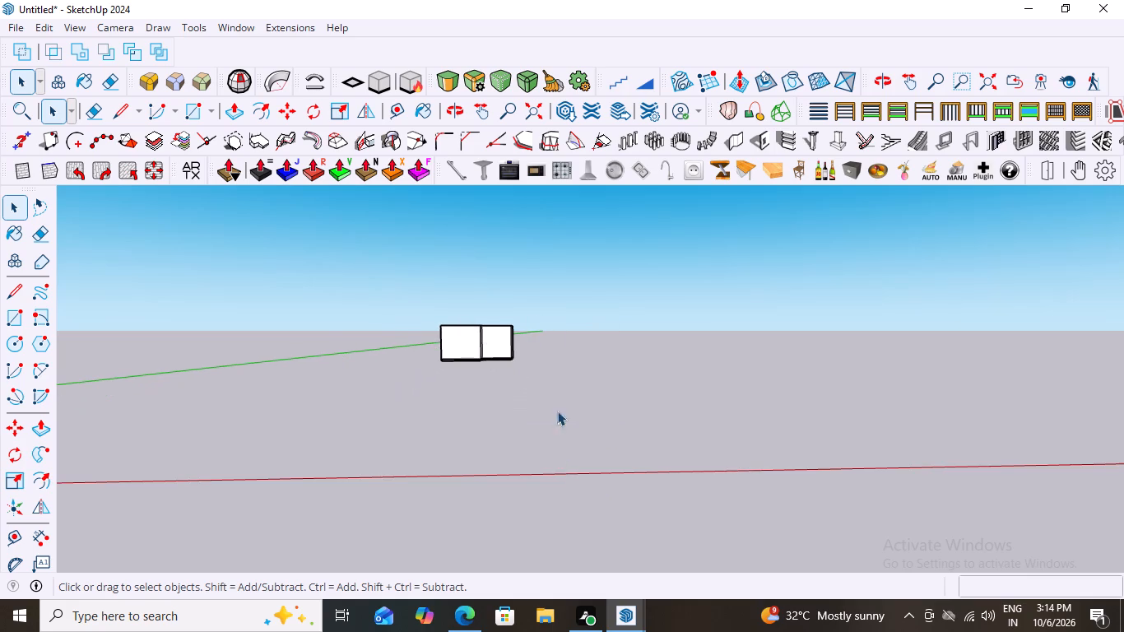
scroll(470, 323, up, 9)
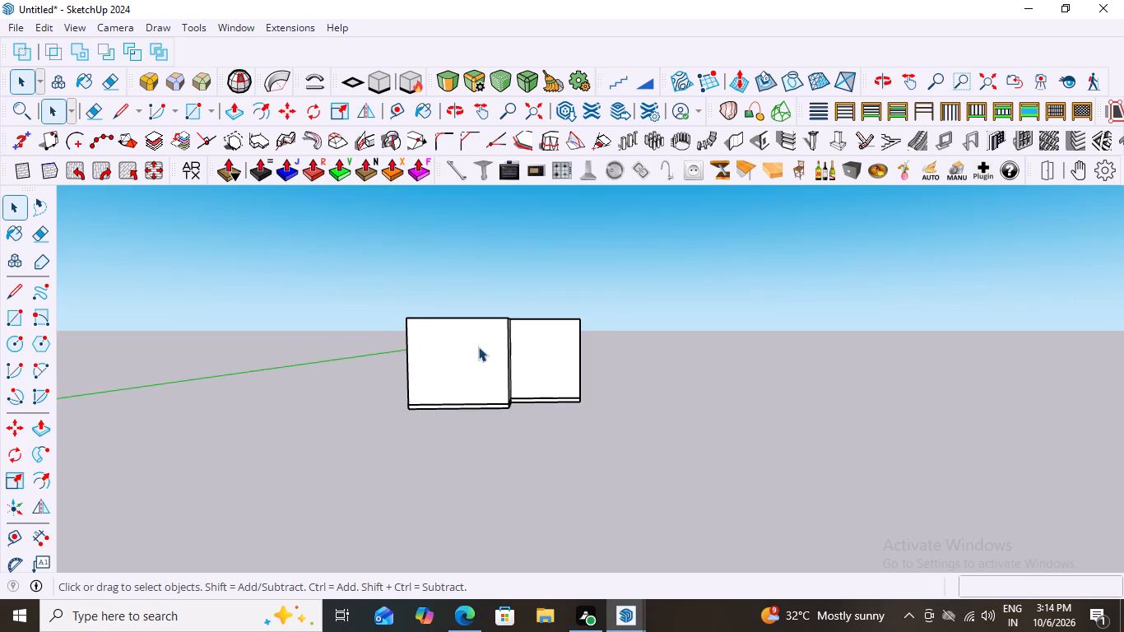
scroll(478, 346, down, 12)
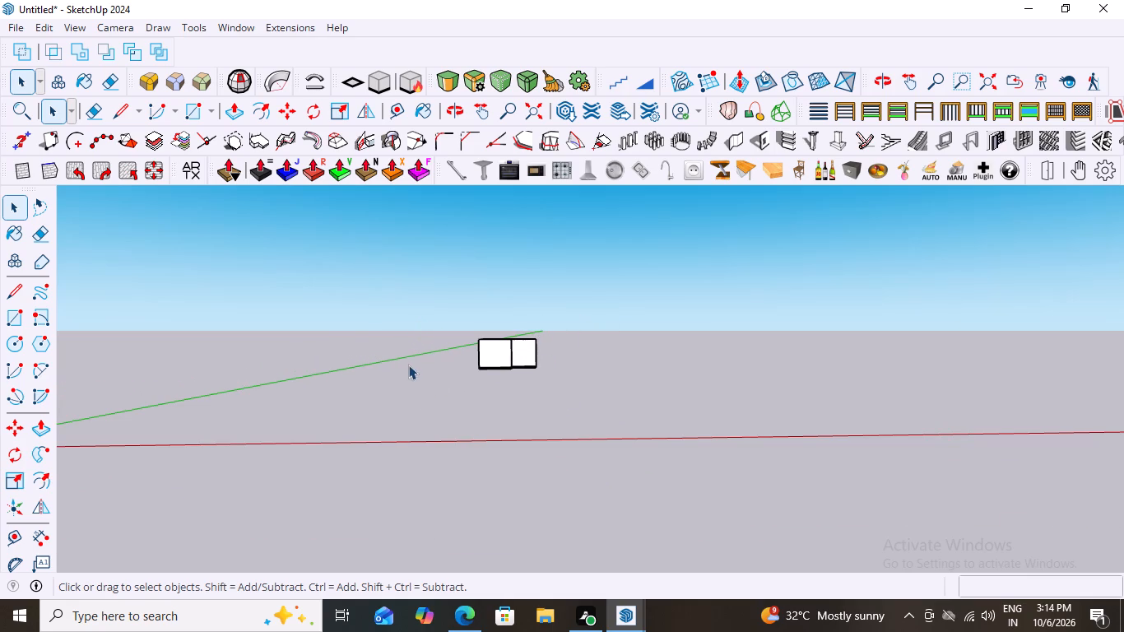
scroll(492, 346, up, 16)
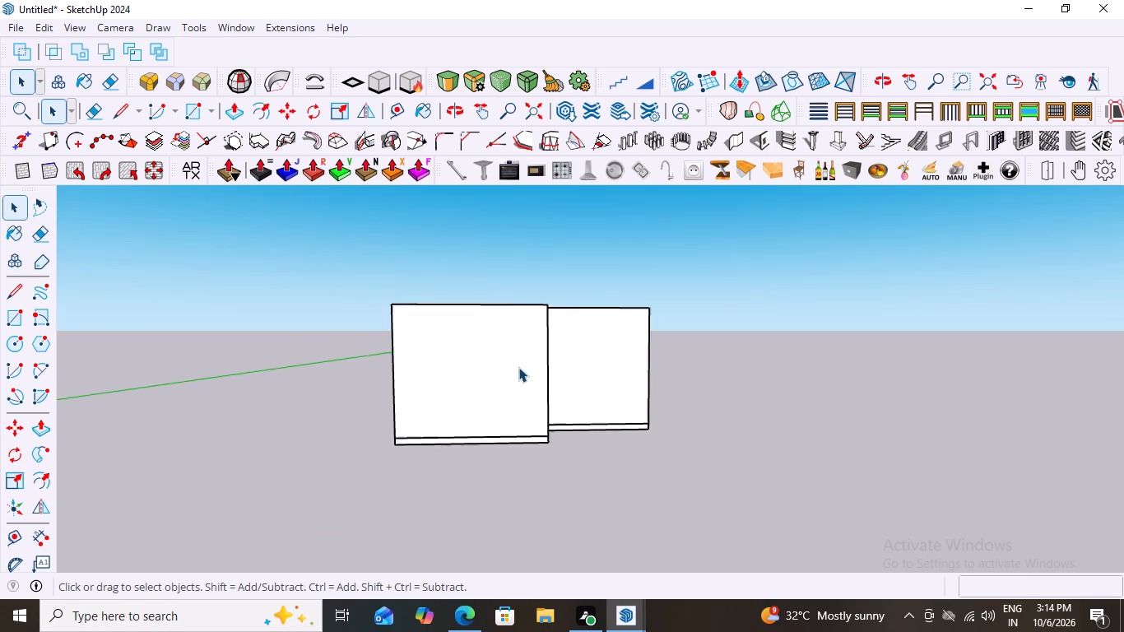
scroll(518, 367, up, 4)
key(ctrl+z)
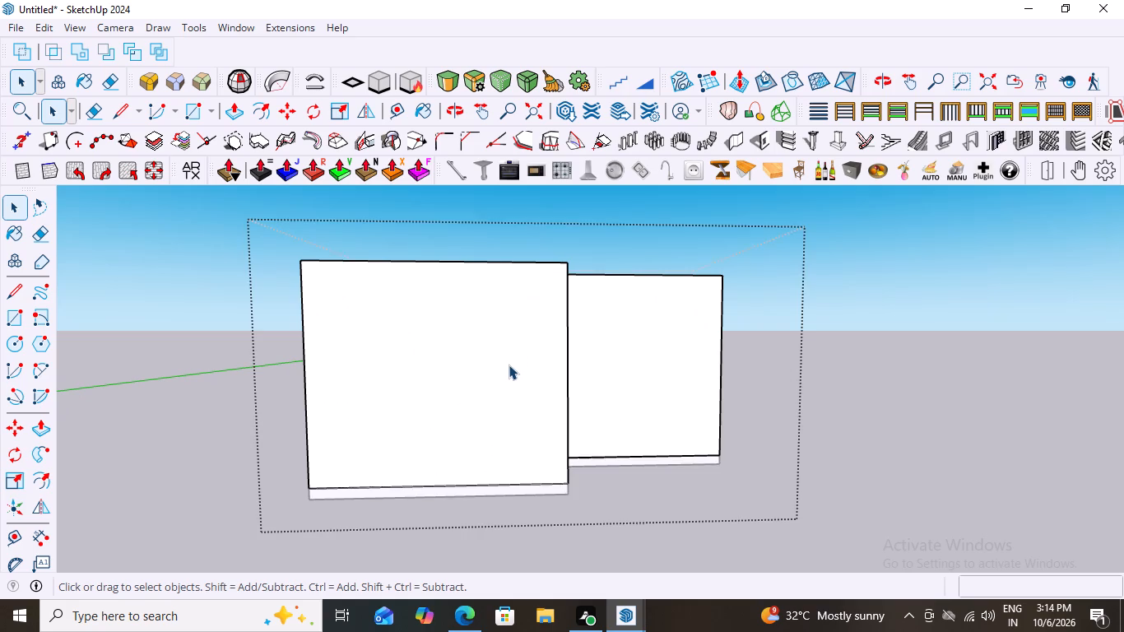
key(ctrl+z)
key(ctrl+z)
key(ctrl+z)
key(ctrl+z)
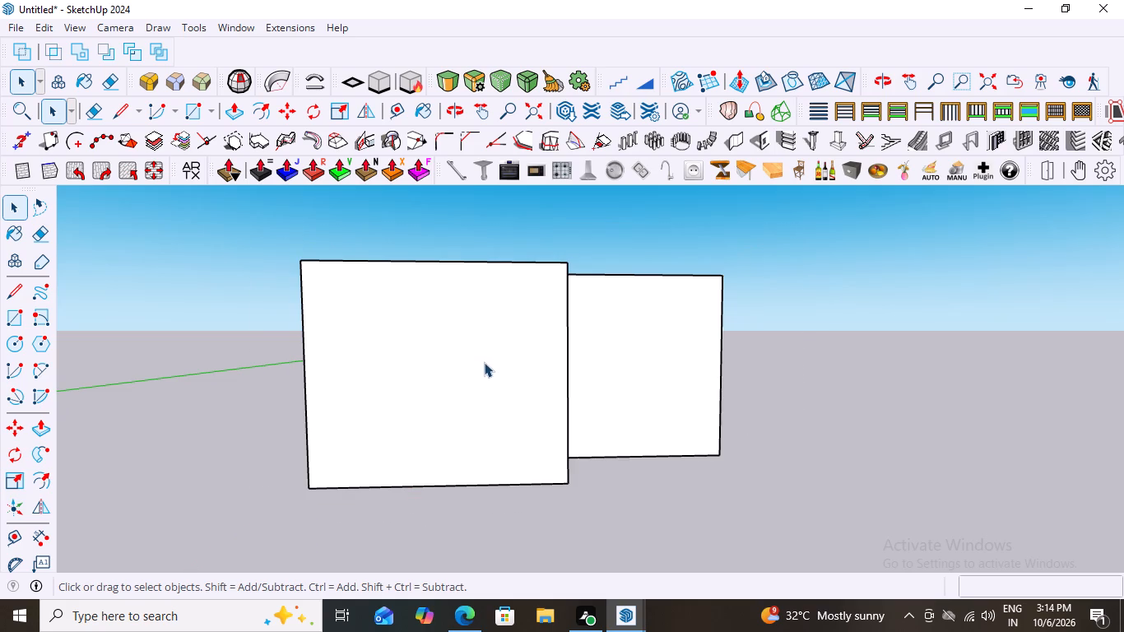
key(ctrl+z)
Extrude the L-shaped floor face on the underside of the ground-floor walls 6" downward as a slab.
scroll(495, 360, down, 13)
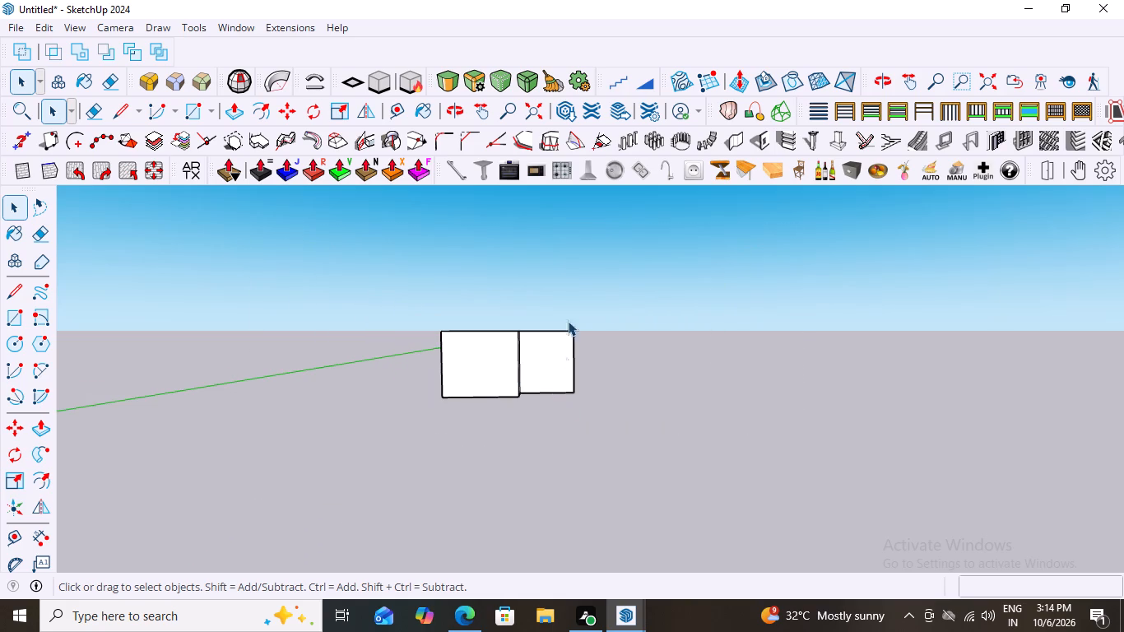
scroll(589, 226, down, 3)
middle_drag(528, 313, 528, 325)
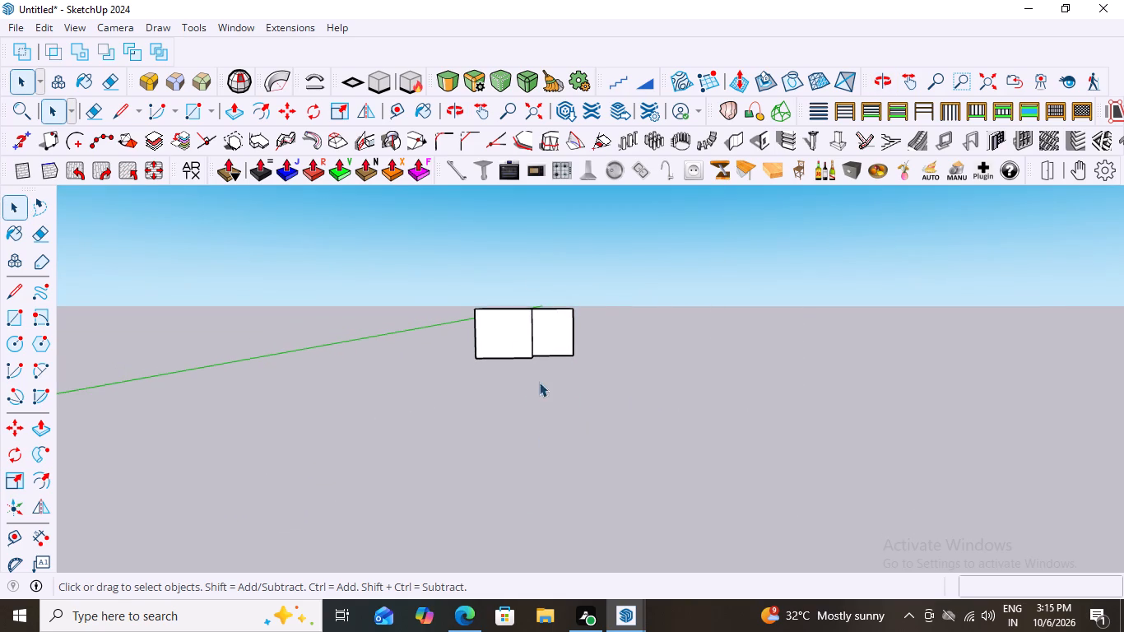
scroll(518, 340, up, 16)
scroll(510, 346, down, 12)
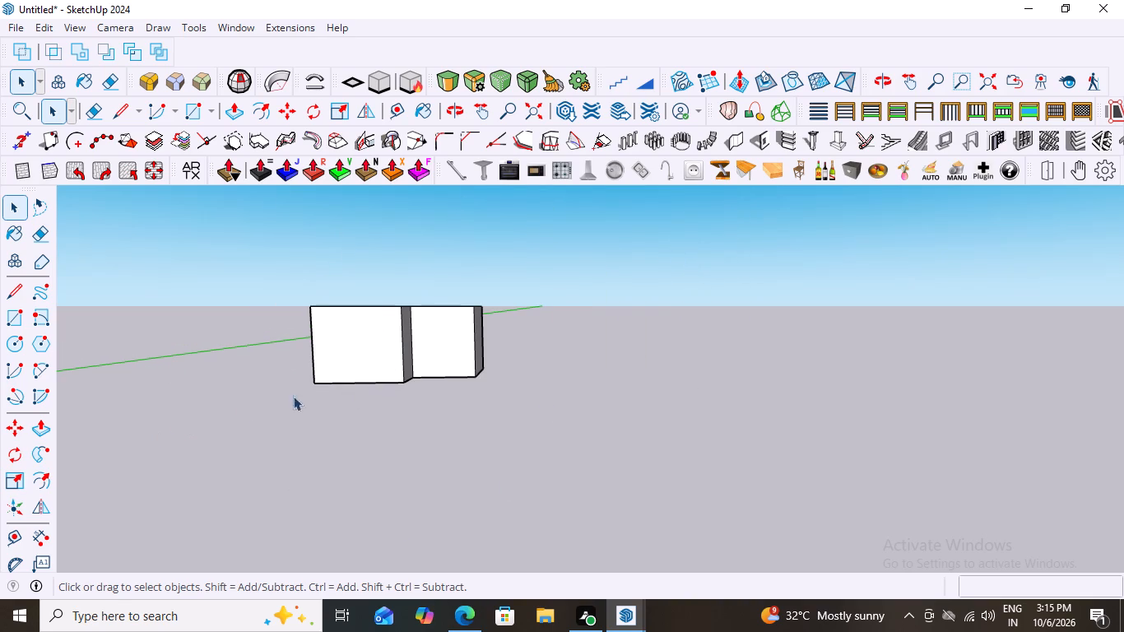
scroll(386, 358, down, 5)
middle_drag(453, 381, 505, 412)
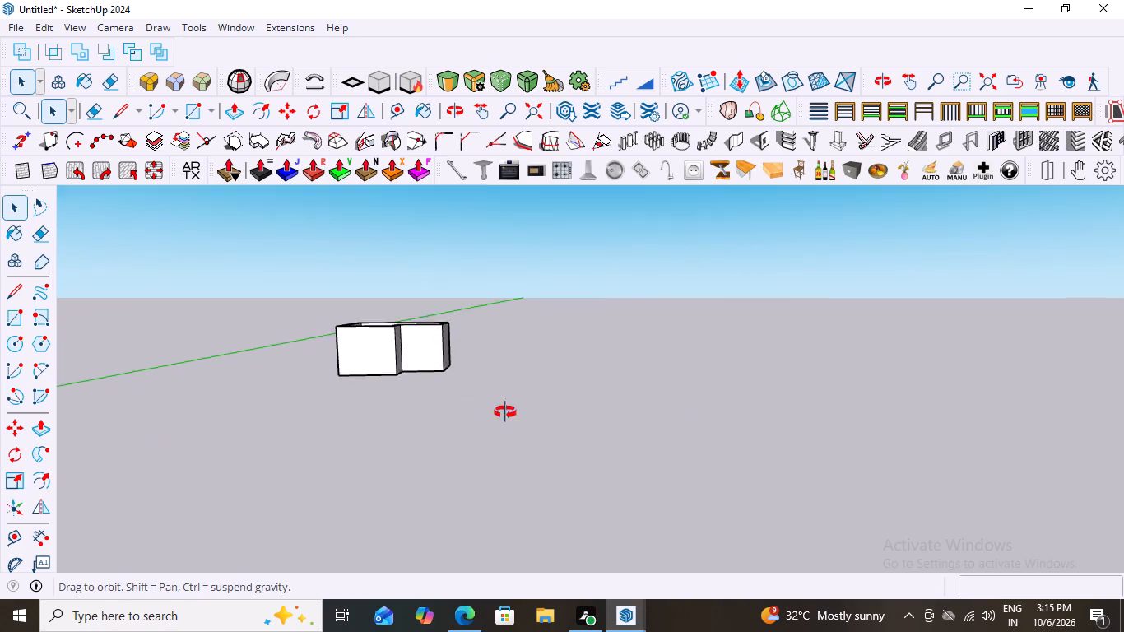
middle_drag(505, 412, 548, 183)
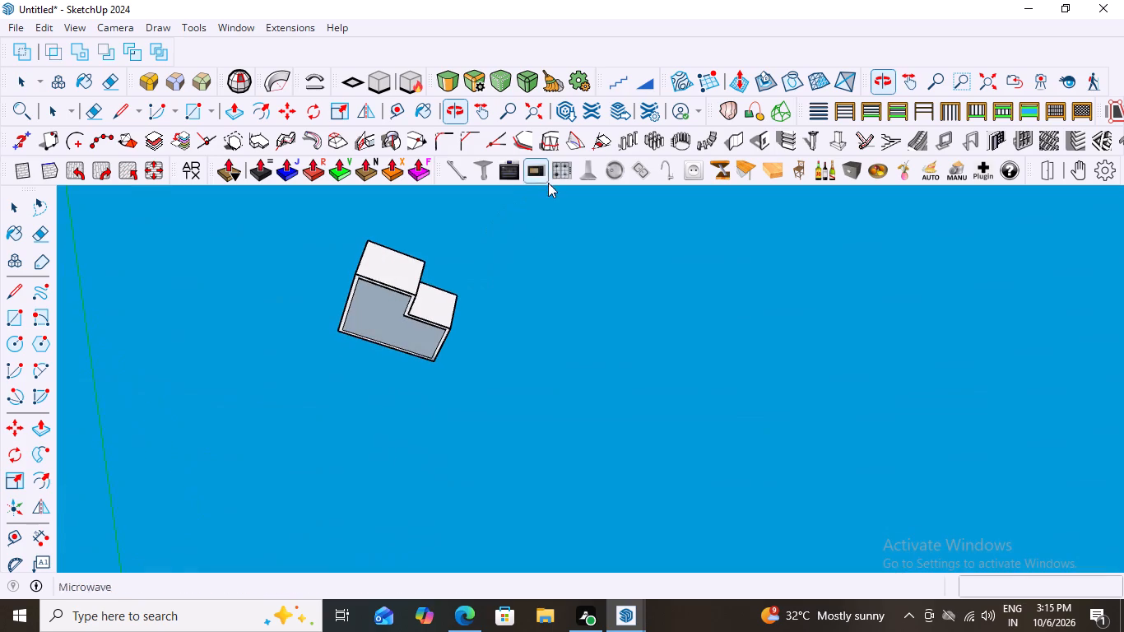
scroll(360, 274, up, 8)
double_click(383, 364)
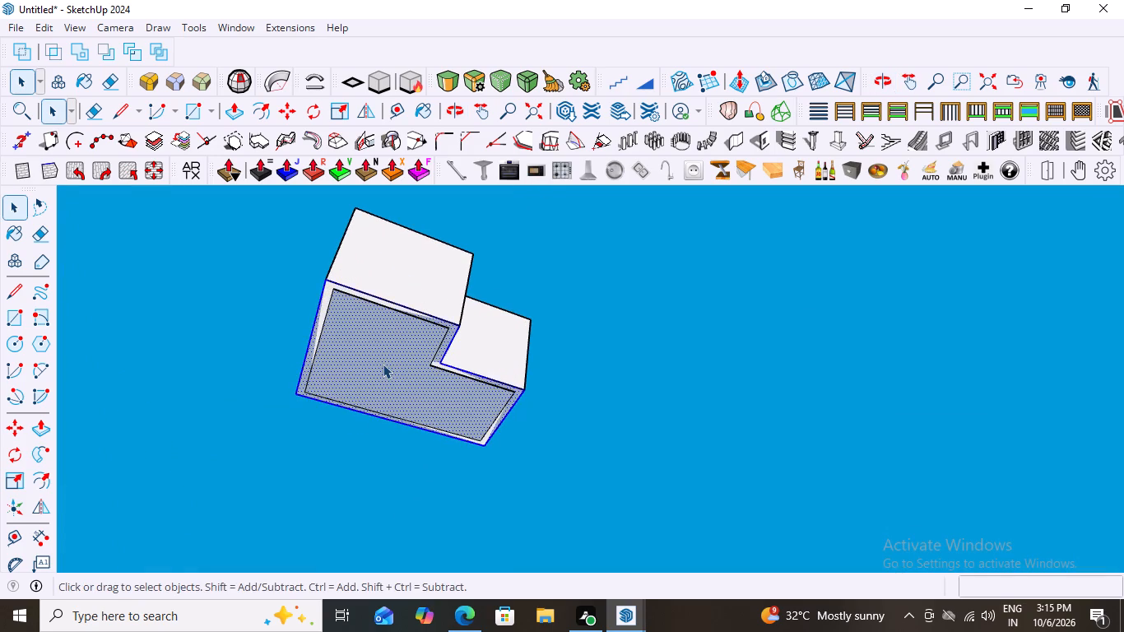
double_click(383, 364)
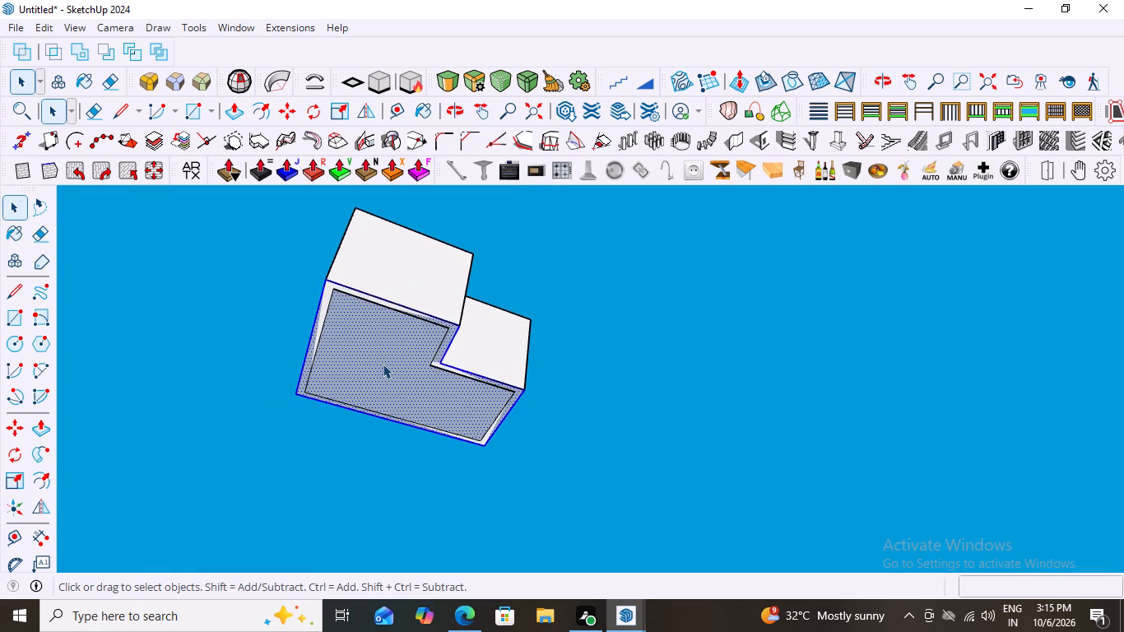
key(p)
click(383, 364)
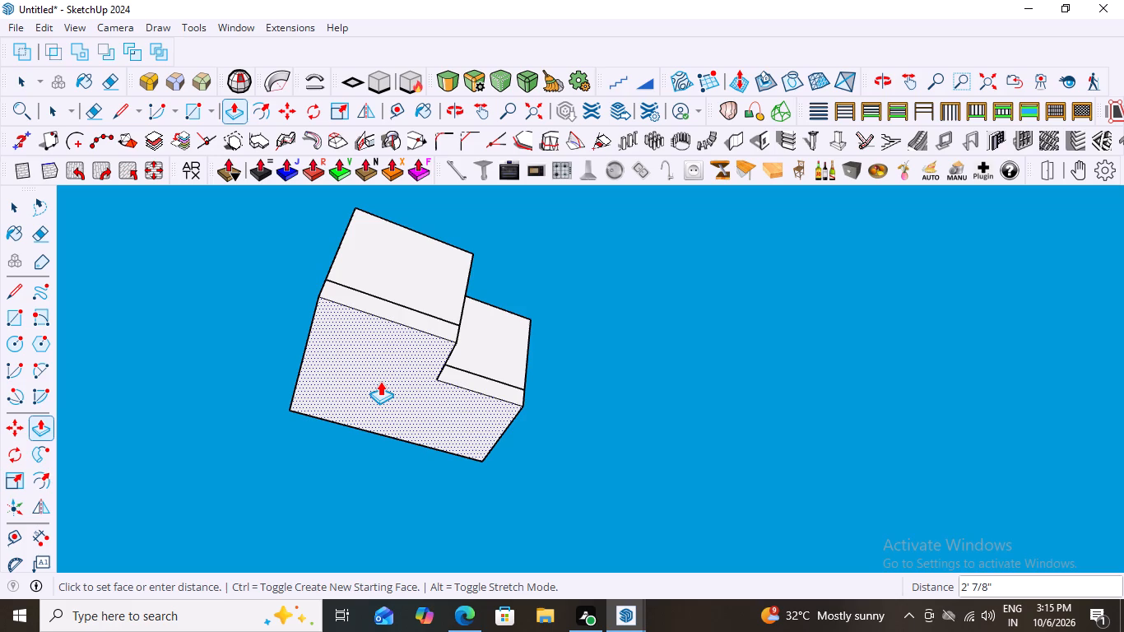
key(6)
key(shift+quotedbl)
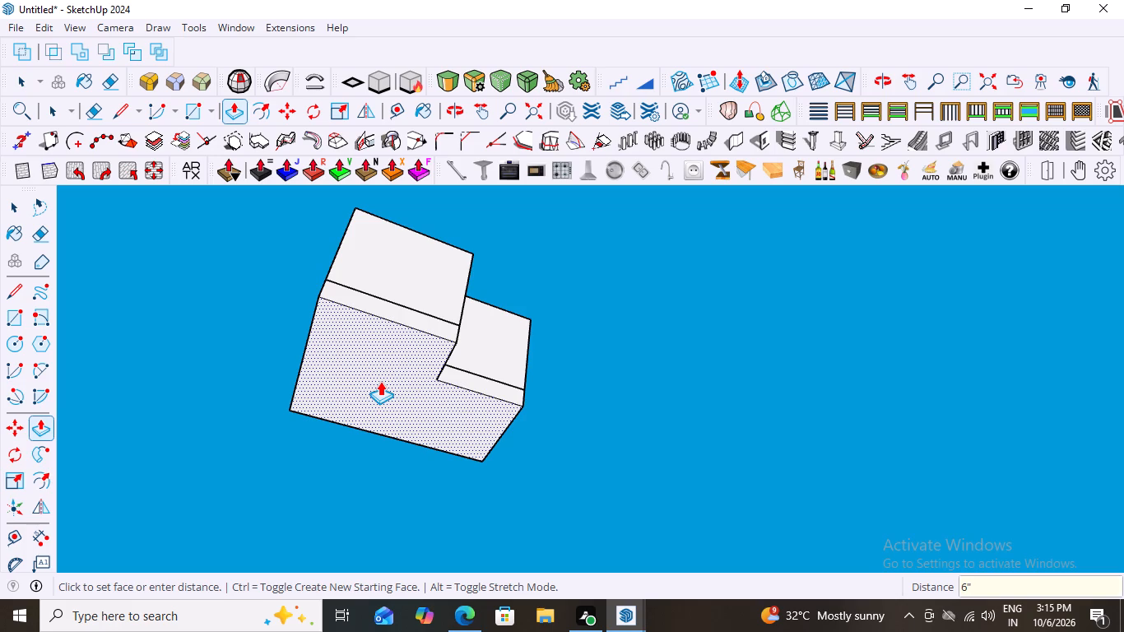
key(Return)
drag(587, 313, 594, 314)
click(376, 374)
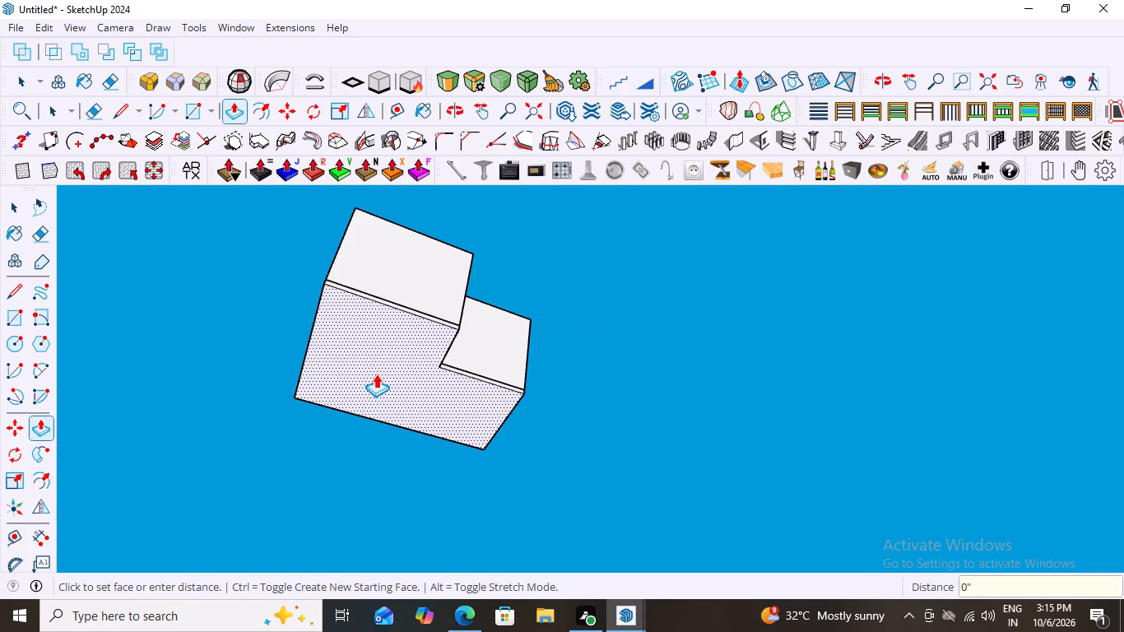
key(space)
Select all the connected geometry of the new L-shaped floor slab and make it a group.
click(402, 351)
triple_click(402, 351)
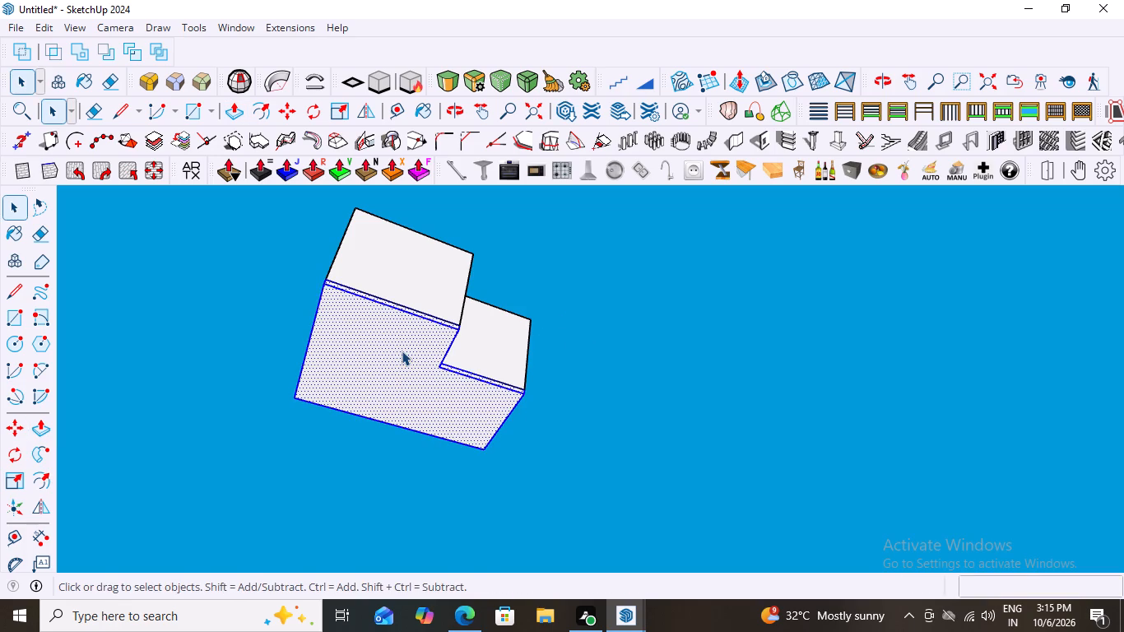
click(400, 351)
scroll(386, 351, up, 6)
right_click(386, 351)
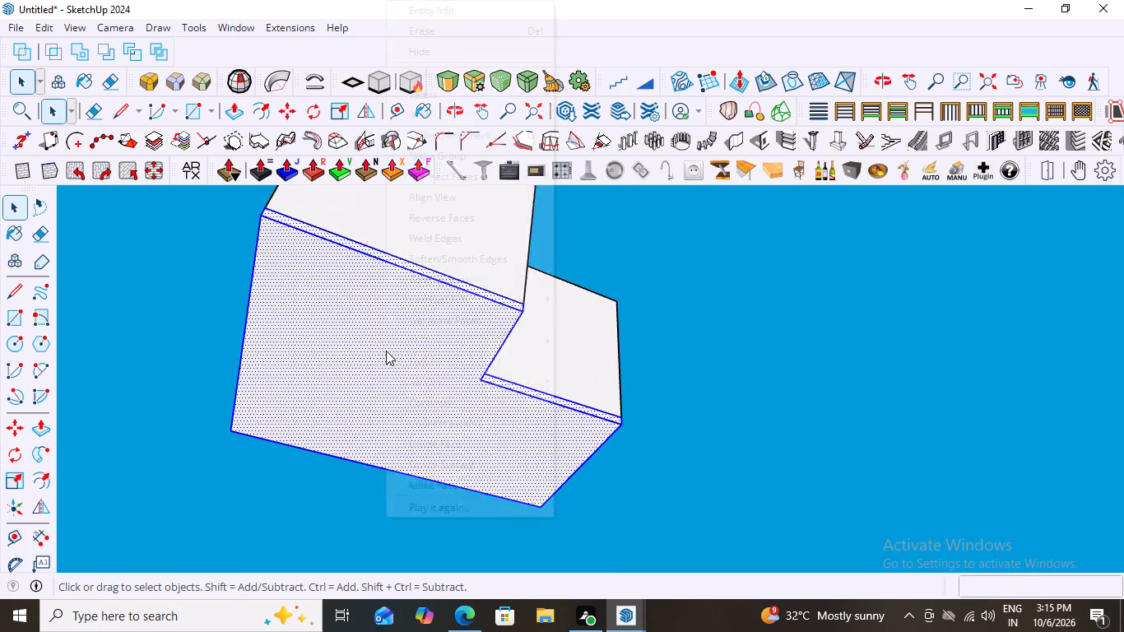
click(435, 153)
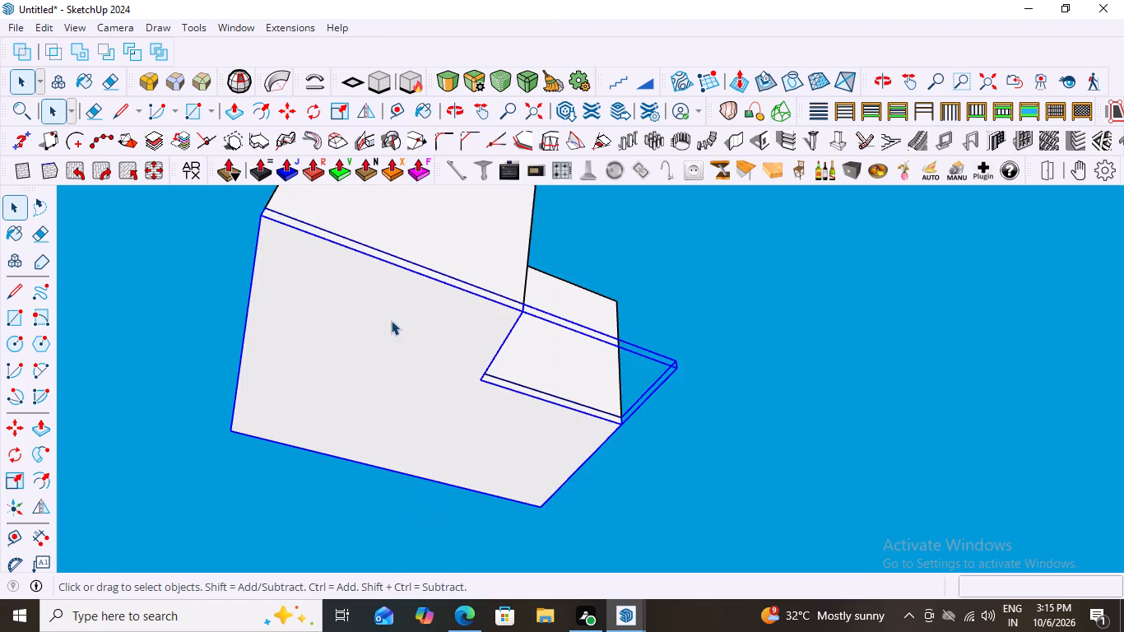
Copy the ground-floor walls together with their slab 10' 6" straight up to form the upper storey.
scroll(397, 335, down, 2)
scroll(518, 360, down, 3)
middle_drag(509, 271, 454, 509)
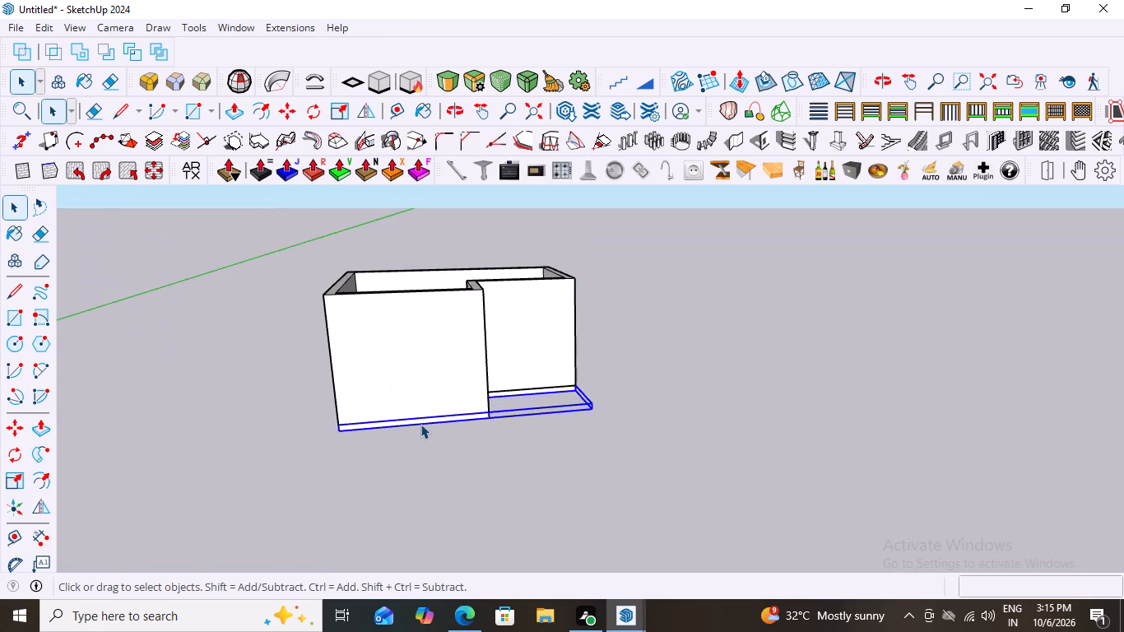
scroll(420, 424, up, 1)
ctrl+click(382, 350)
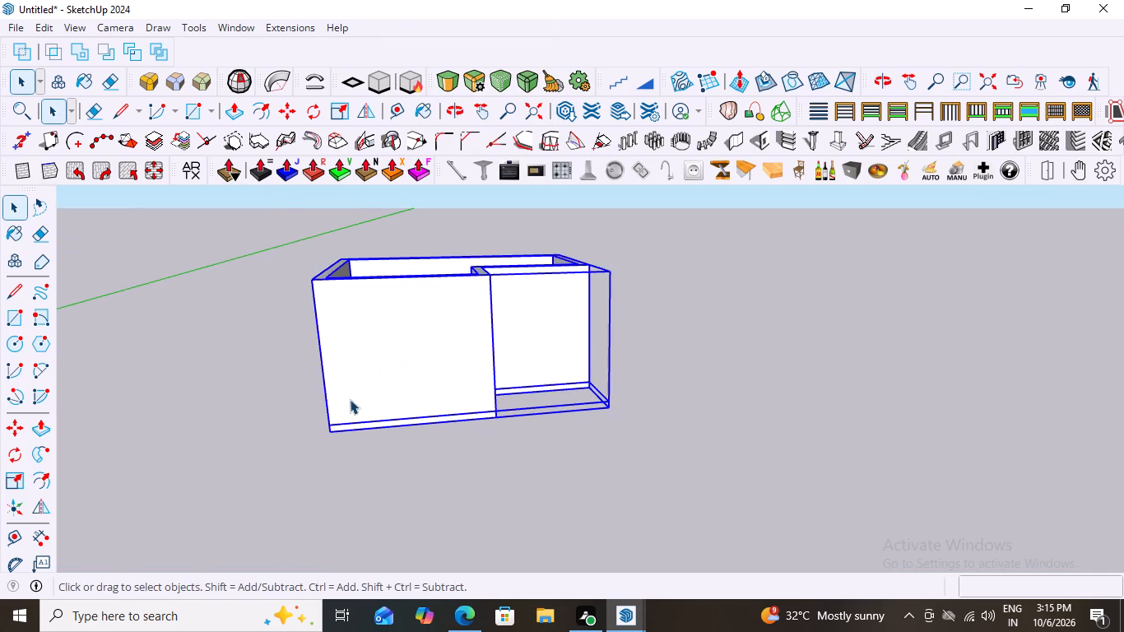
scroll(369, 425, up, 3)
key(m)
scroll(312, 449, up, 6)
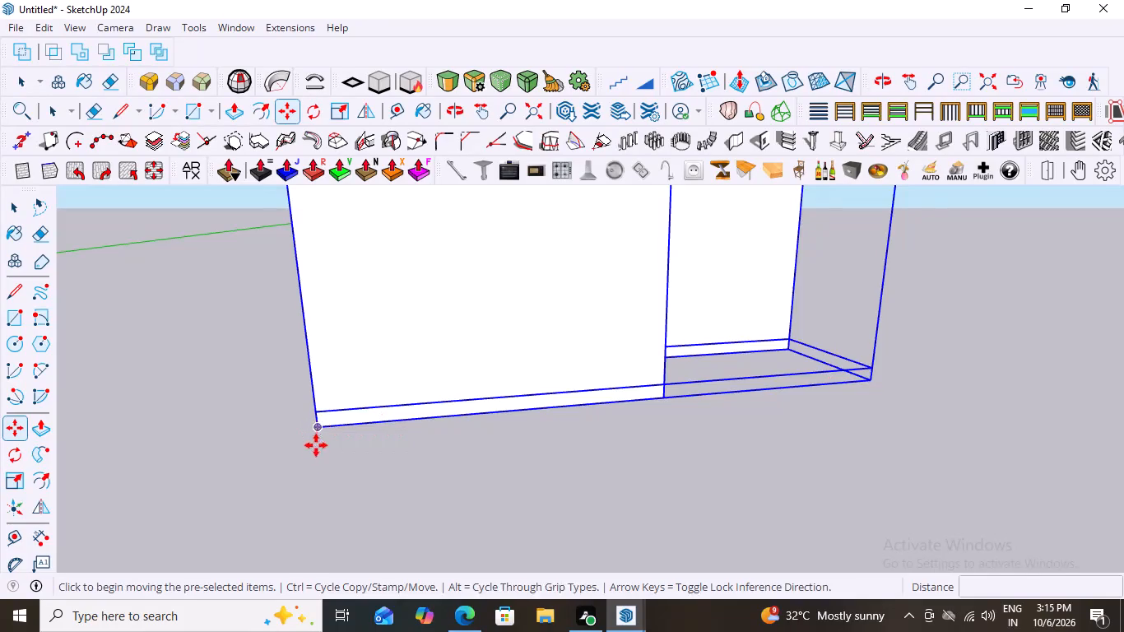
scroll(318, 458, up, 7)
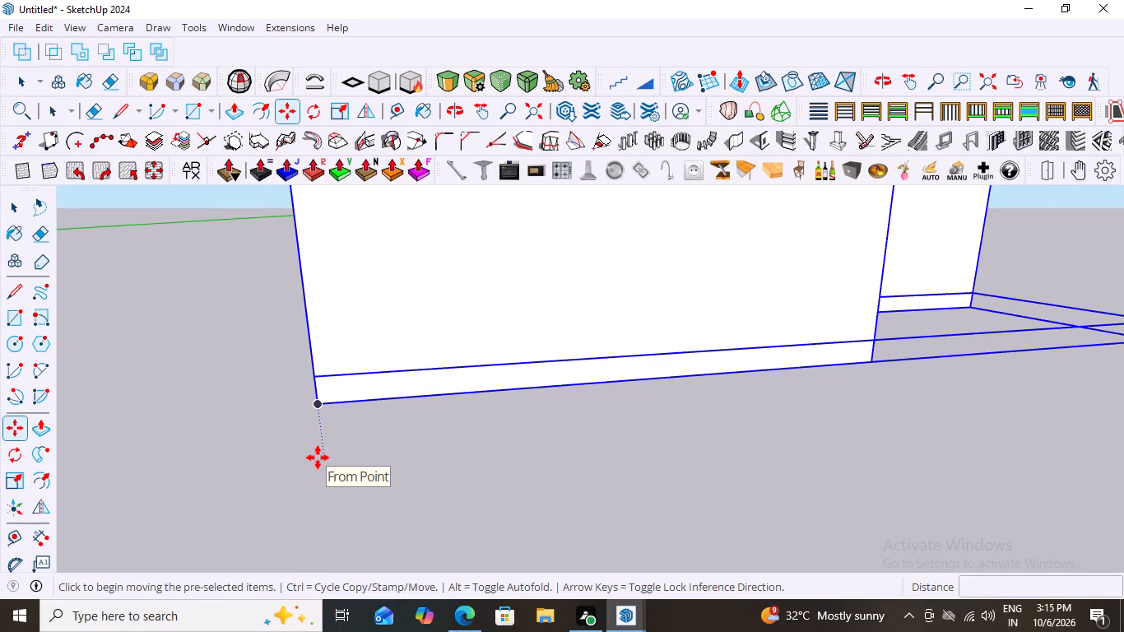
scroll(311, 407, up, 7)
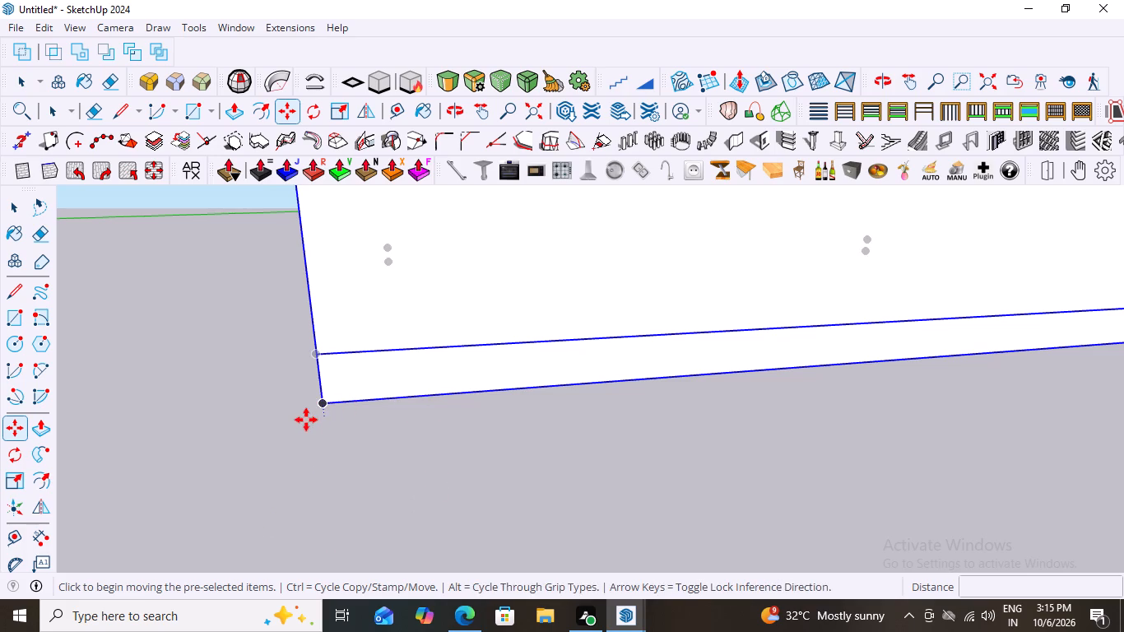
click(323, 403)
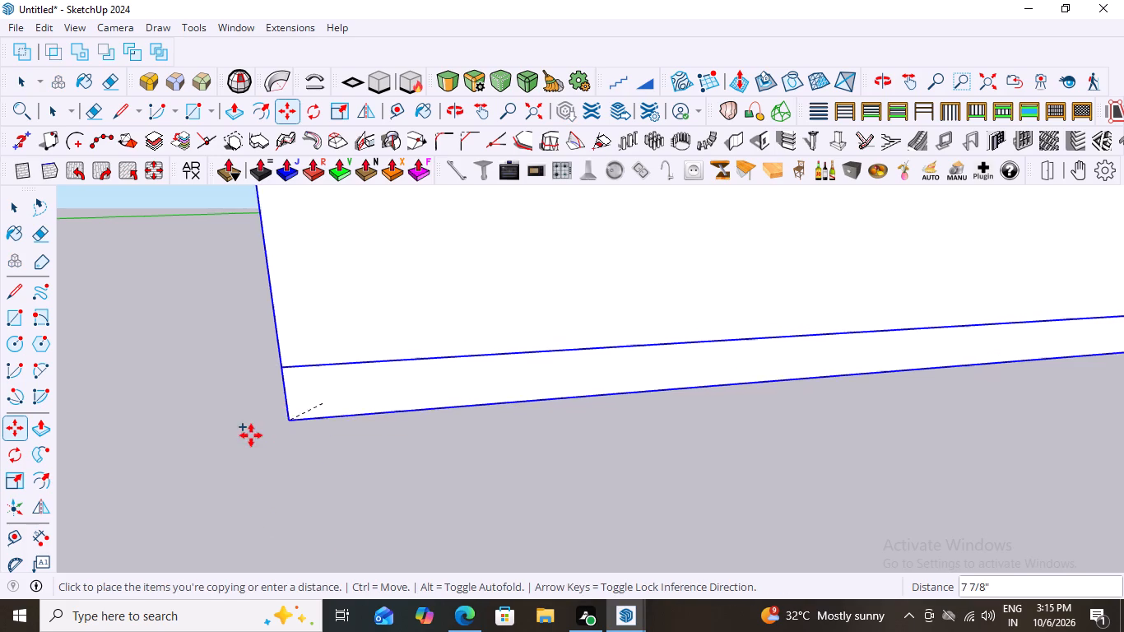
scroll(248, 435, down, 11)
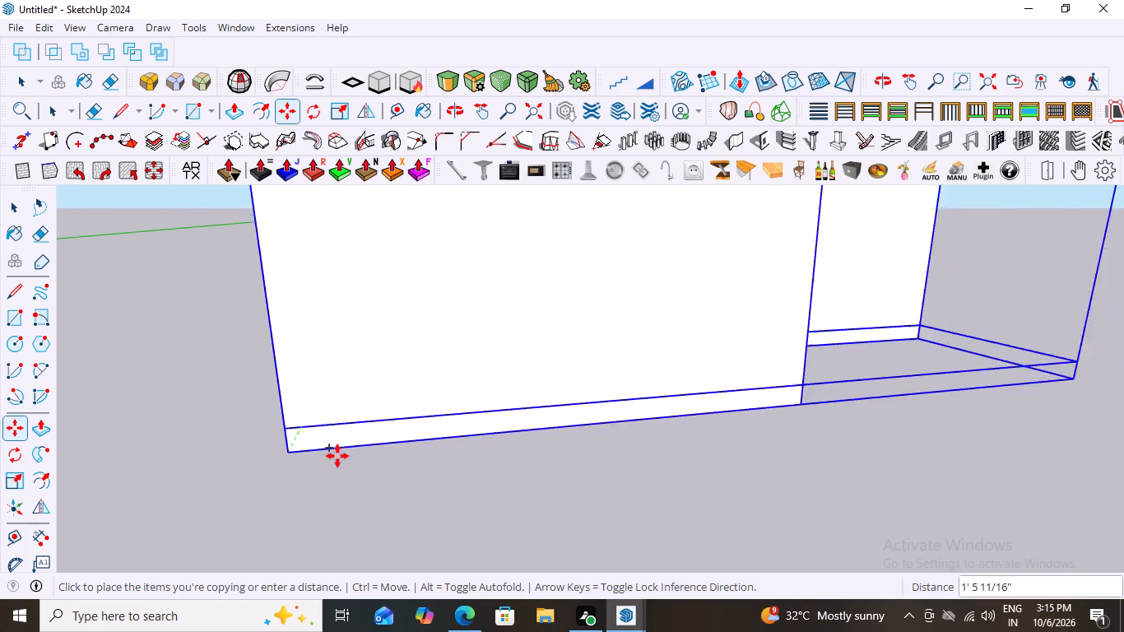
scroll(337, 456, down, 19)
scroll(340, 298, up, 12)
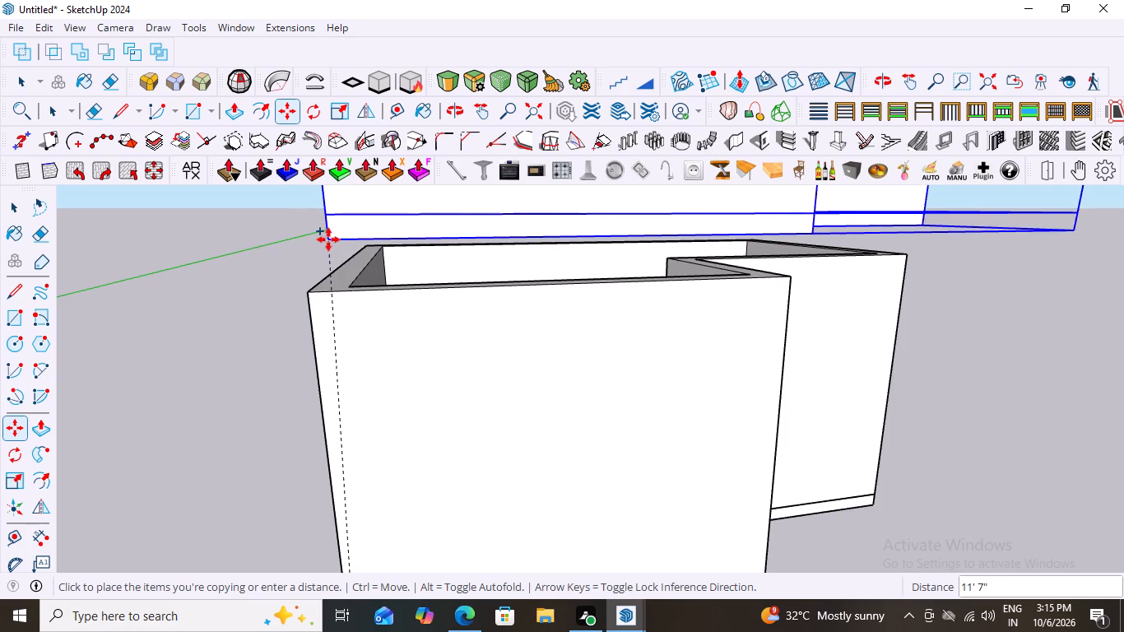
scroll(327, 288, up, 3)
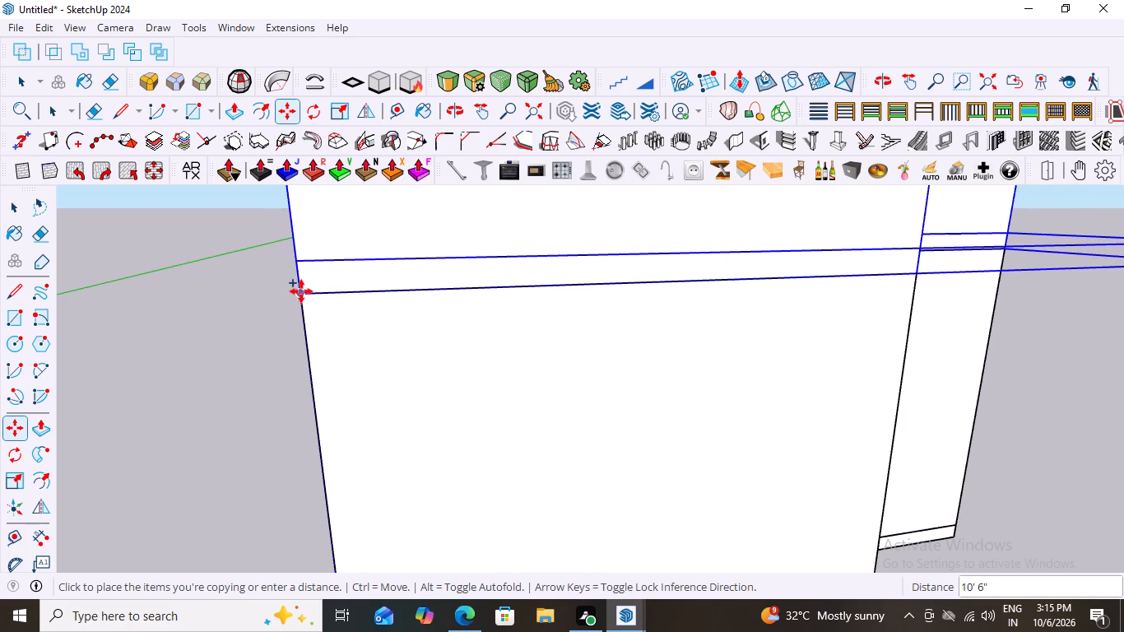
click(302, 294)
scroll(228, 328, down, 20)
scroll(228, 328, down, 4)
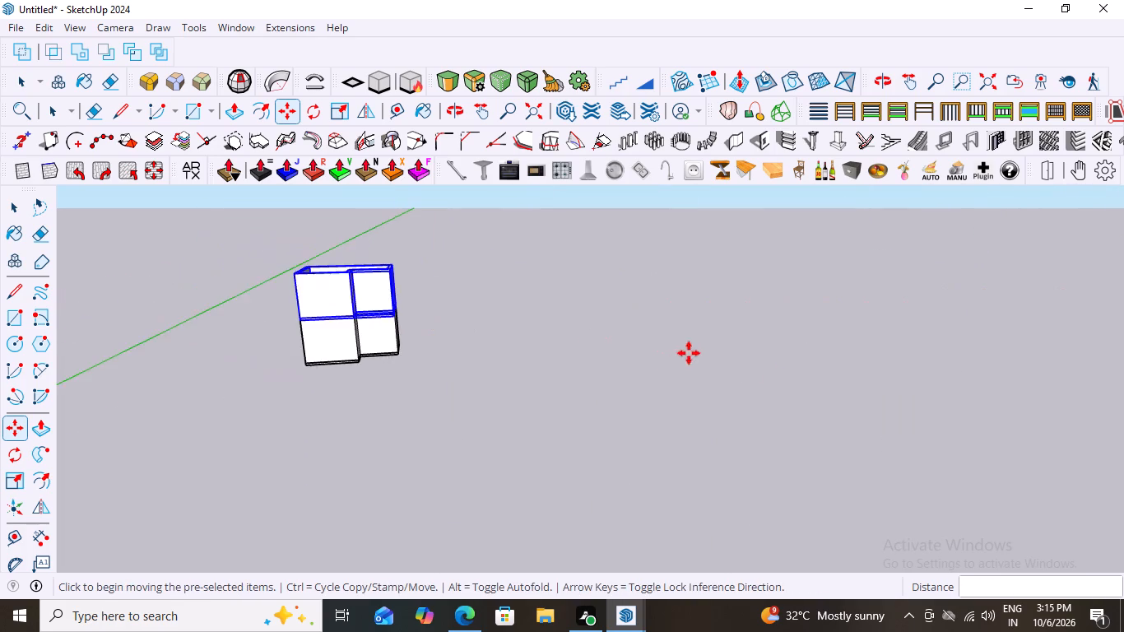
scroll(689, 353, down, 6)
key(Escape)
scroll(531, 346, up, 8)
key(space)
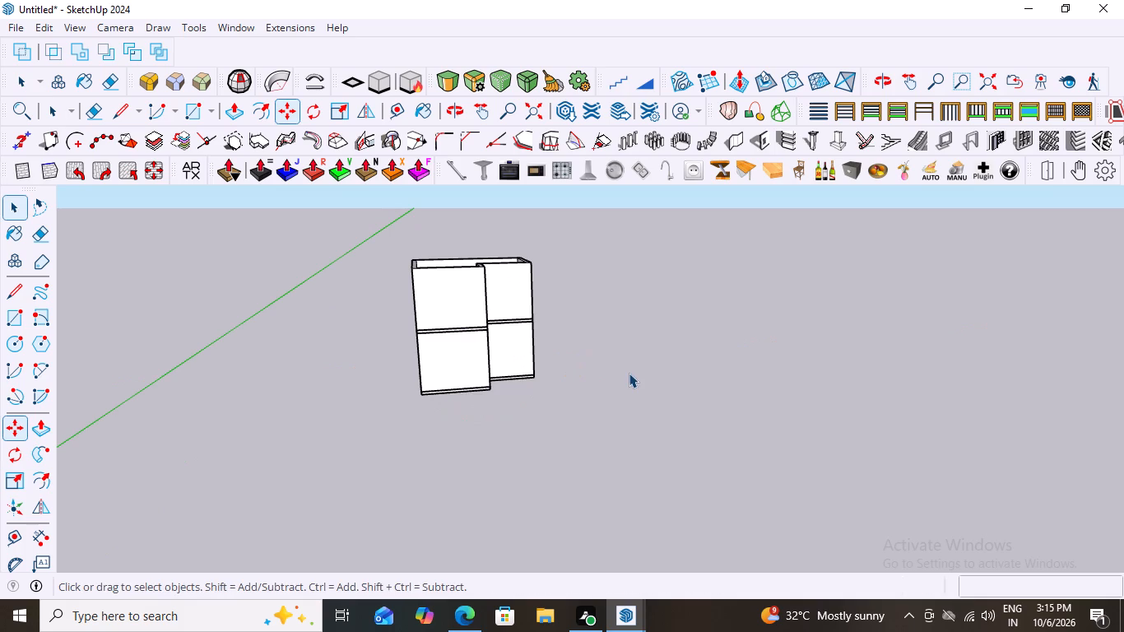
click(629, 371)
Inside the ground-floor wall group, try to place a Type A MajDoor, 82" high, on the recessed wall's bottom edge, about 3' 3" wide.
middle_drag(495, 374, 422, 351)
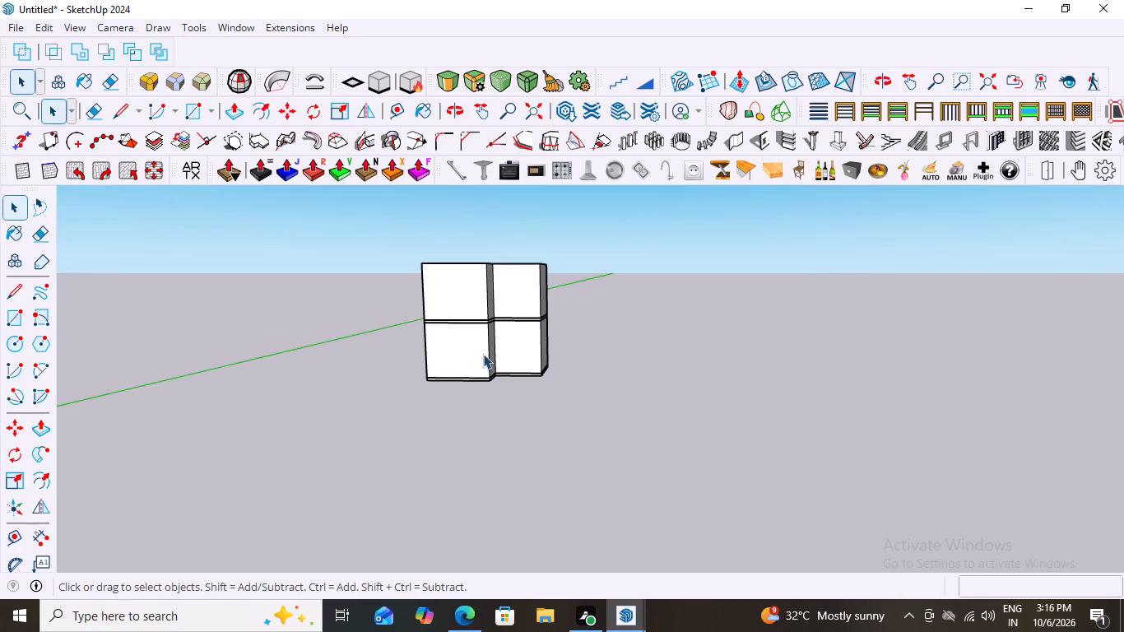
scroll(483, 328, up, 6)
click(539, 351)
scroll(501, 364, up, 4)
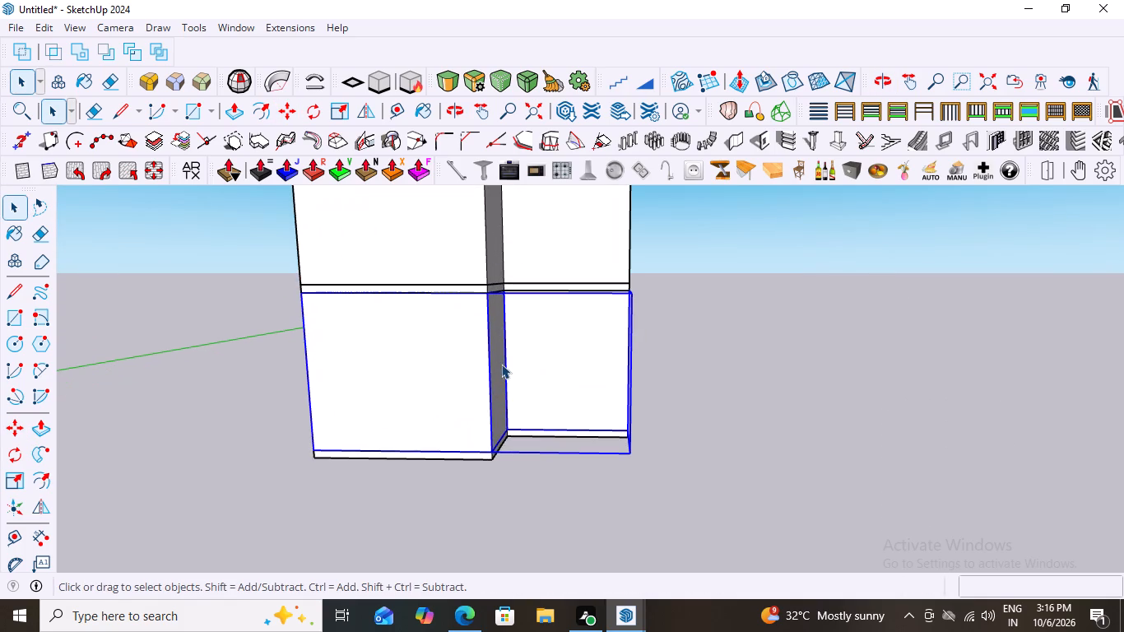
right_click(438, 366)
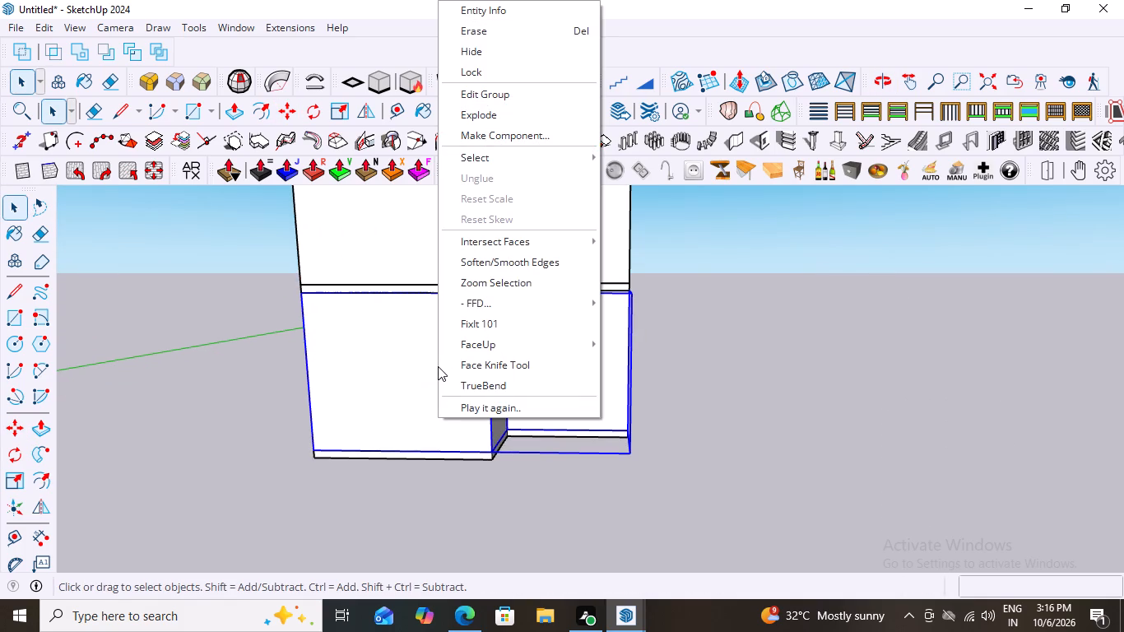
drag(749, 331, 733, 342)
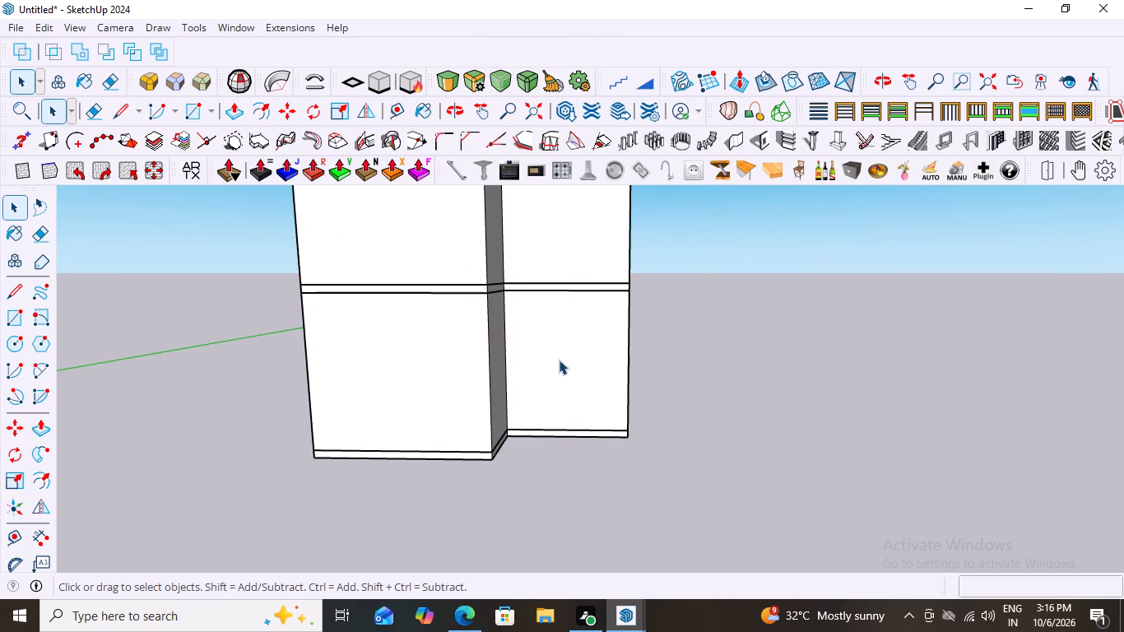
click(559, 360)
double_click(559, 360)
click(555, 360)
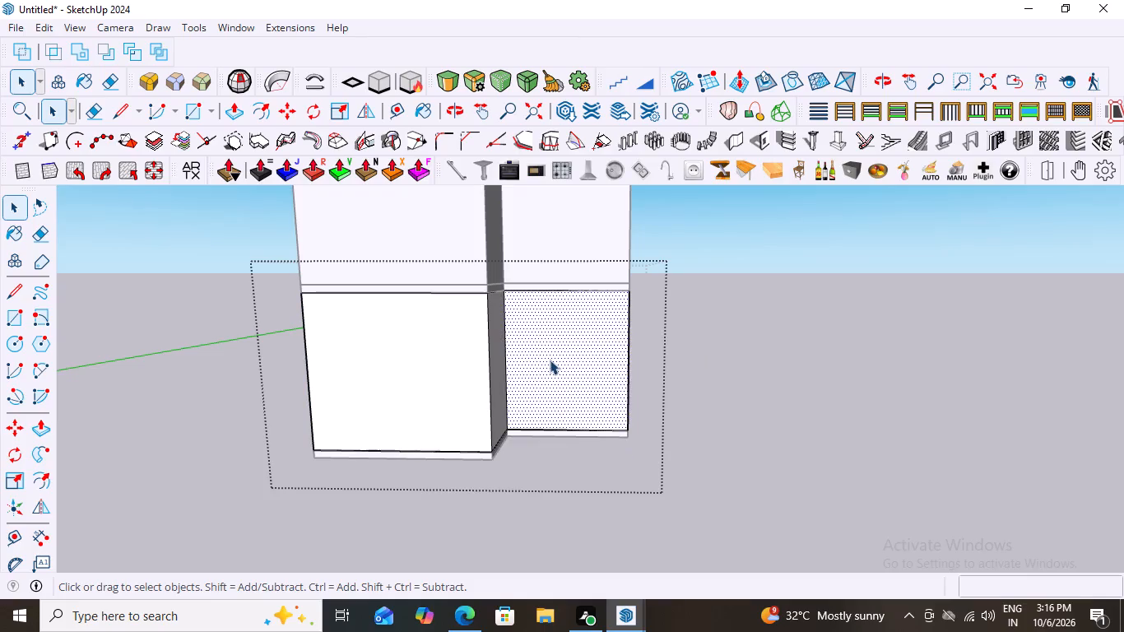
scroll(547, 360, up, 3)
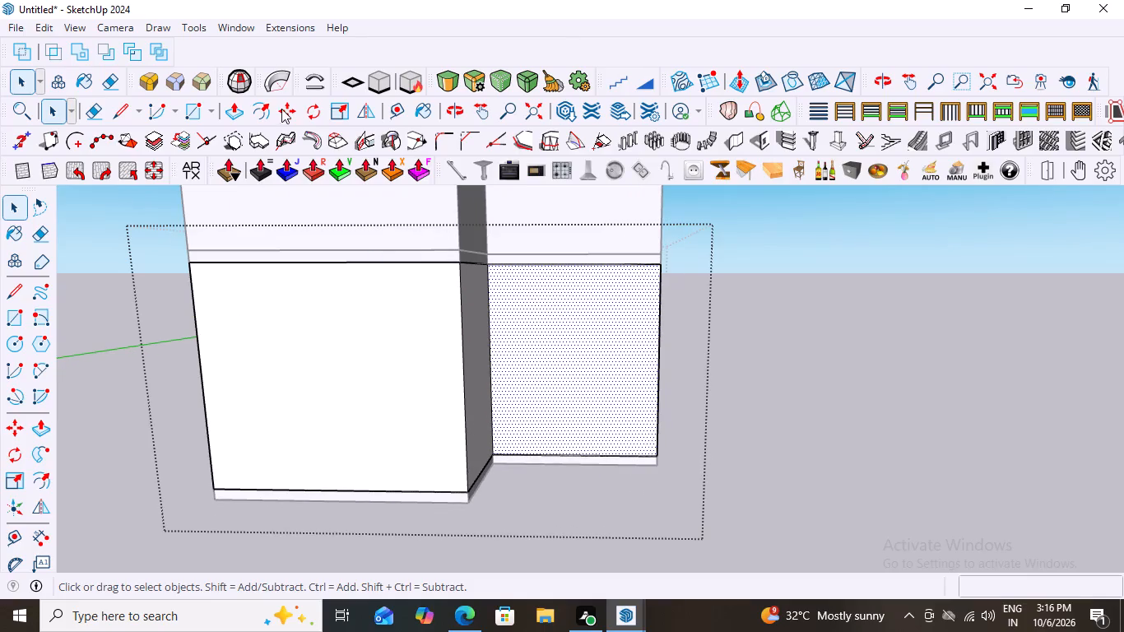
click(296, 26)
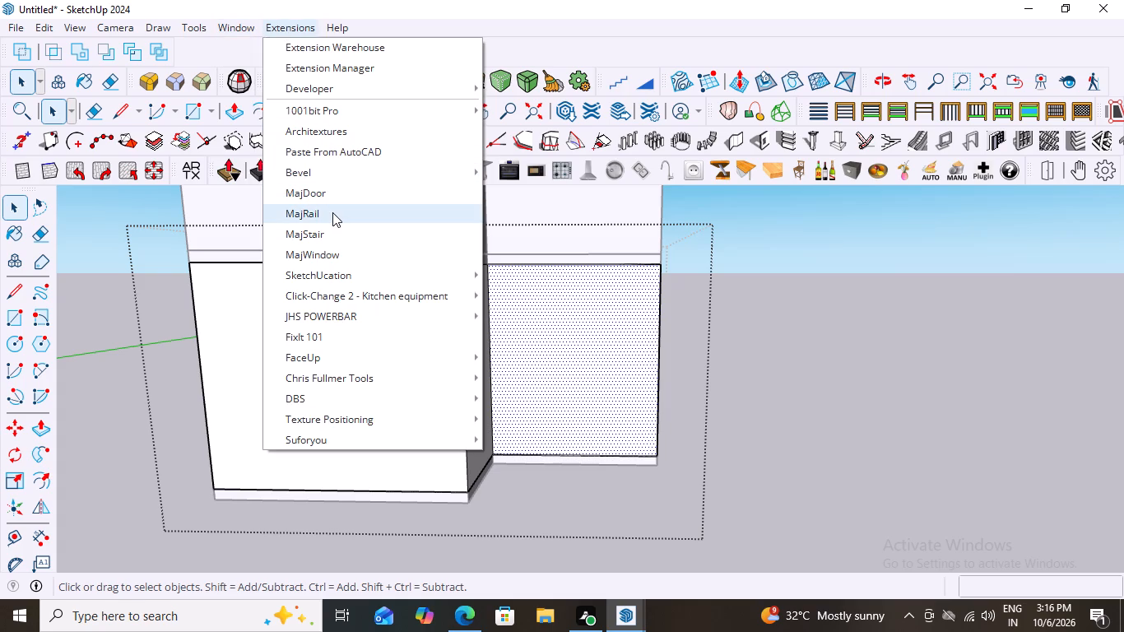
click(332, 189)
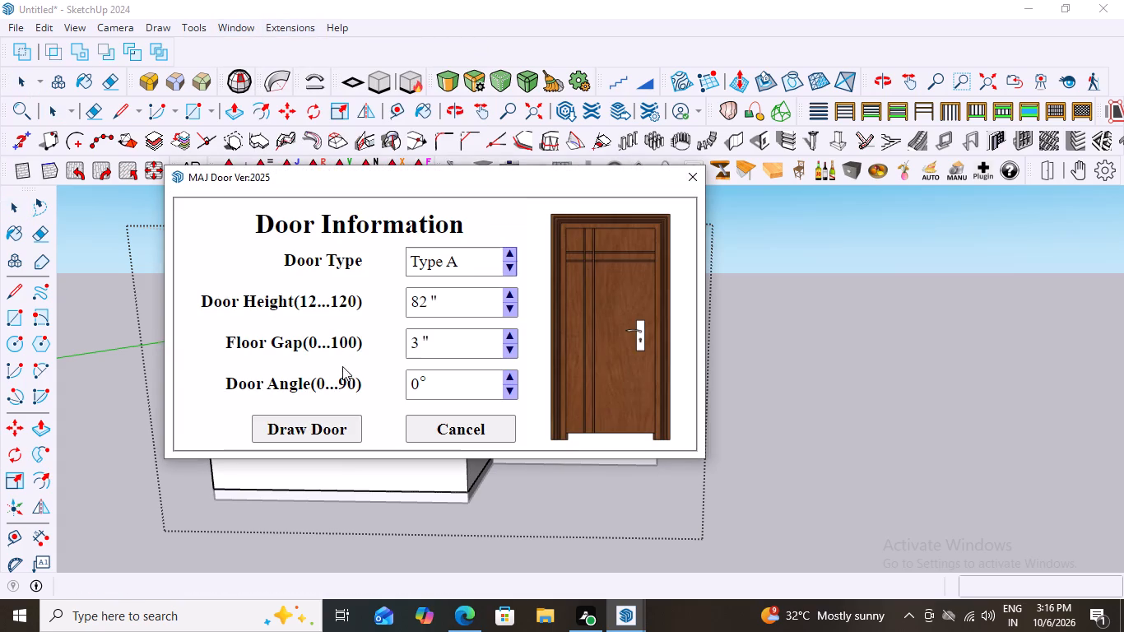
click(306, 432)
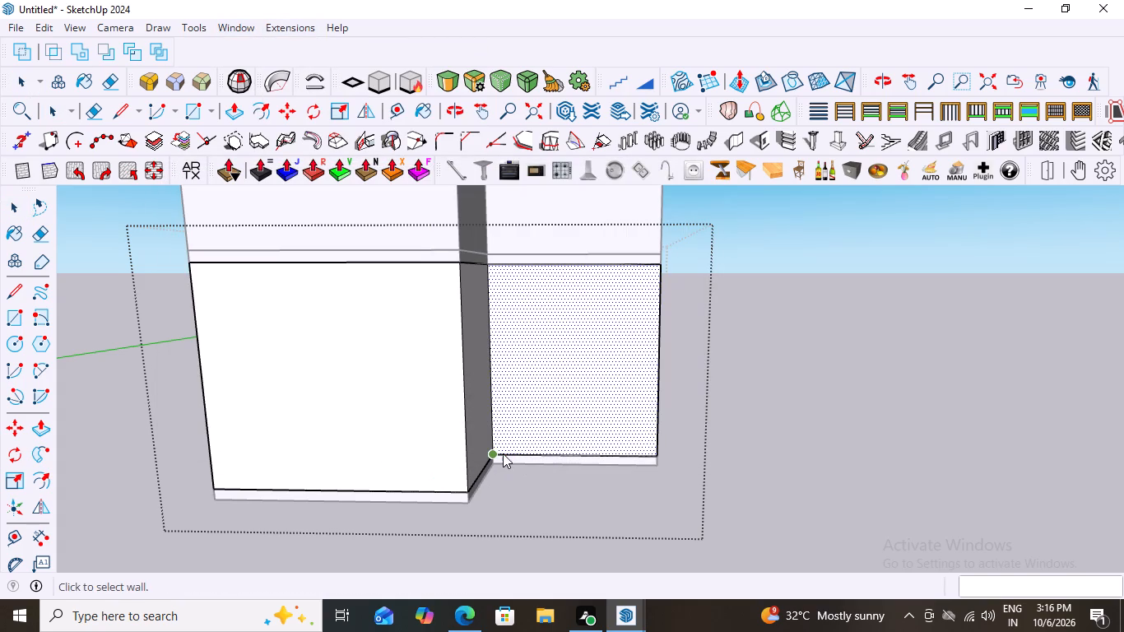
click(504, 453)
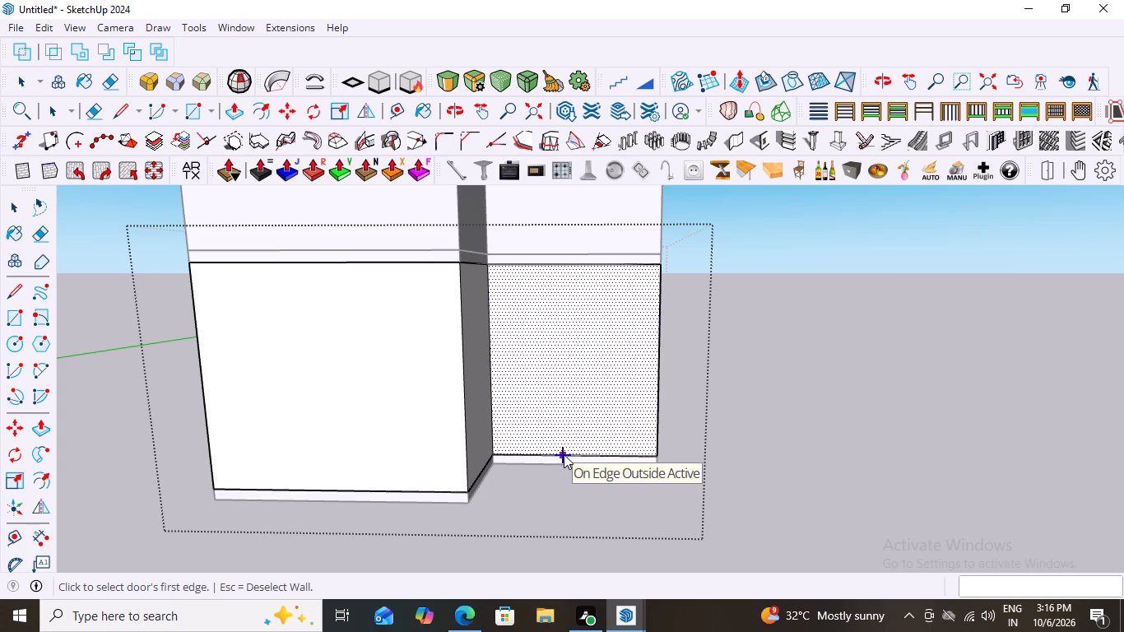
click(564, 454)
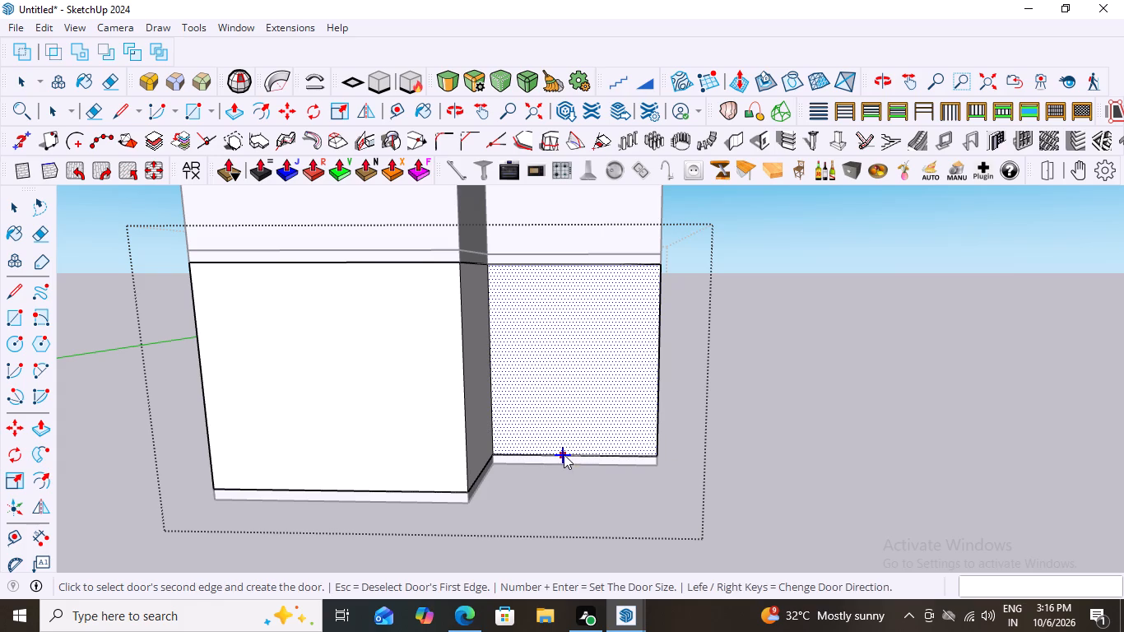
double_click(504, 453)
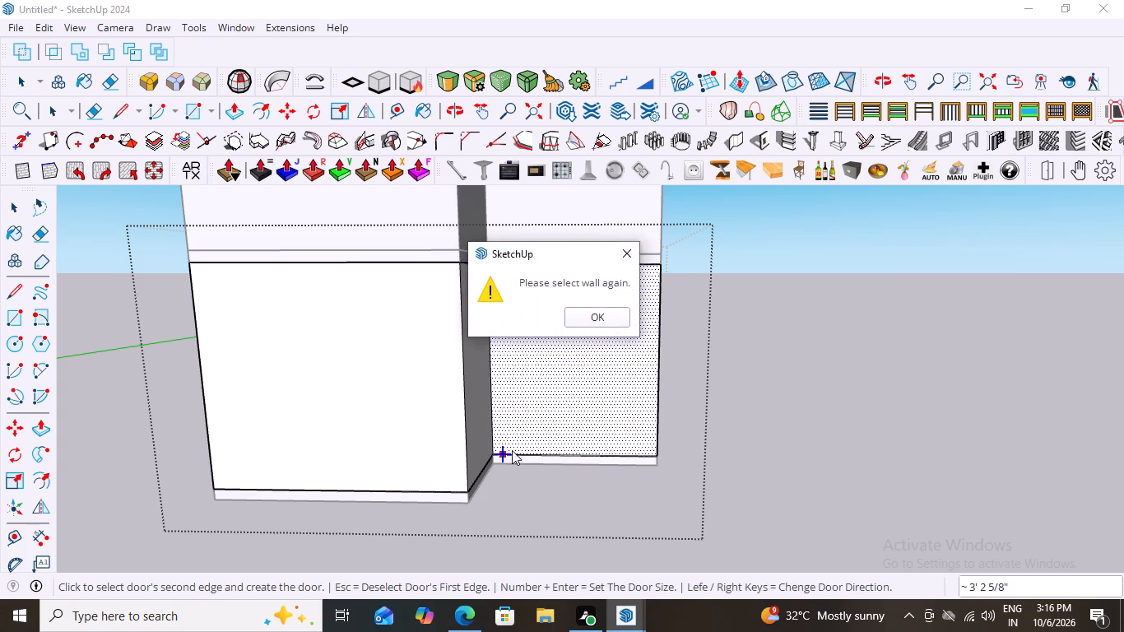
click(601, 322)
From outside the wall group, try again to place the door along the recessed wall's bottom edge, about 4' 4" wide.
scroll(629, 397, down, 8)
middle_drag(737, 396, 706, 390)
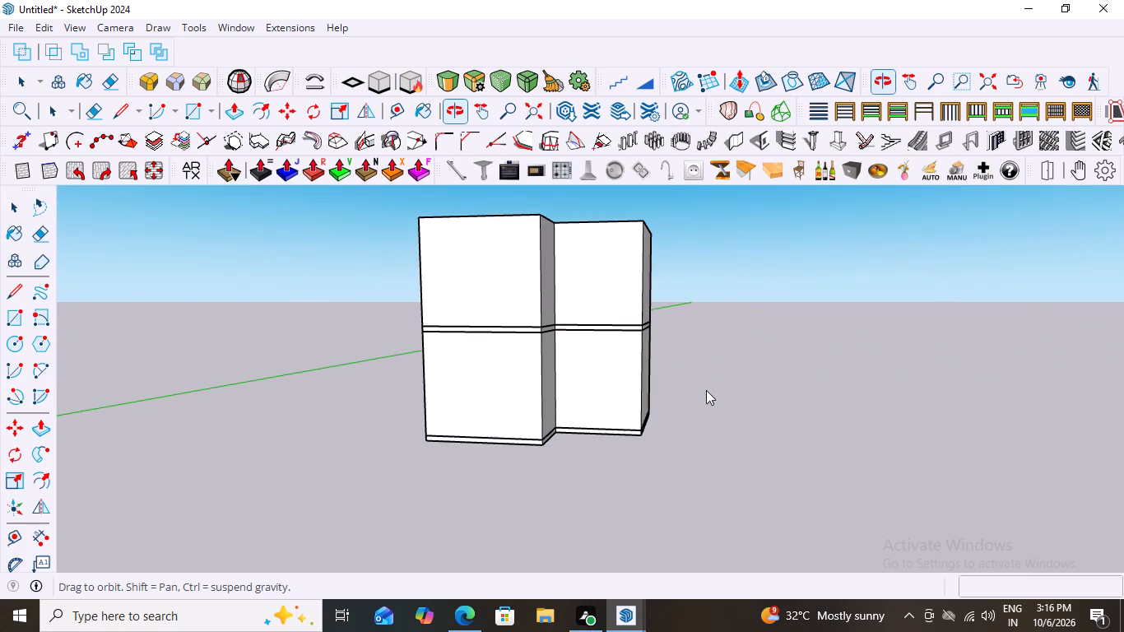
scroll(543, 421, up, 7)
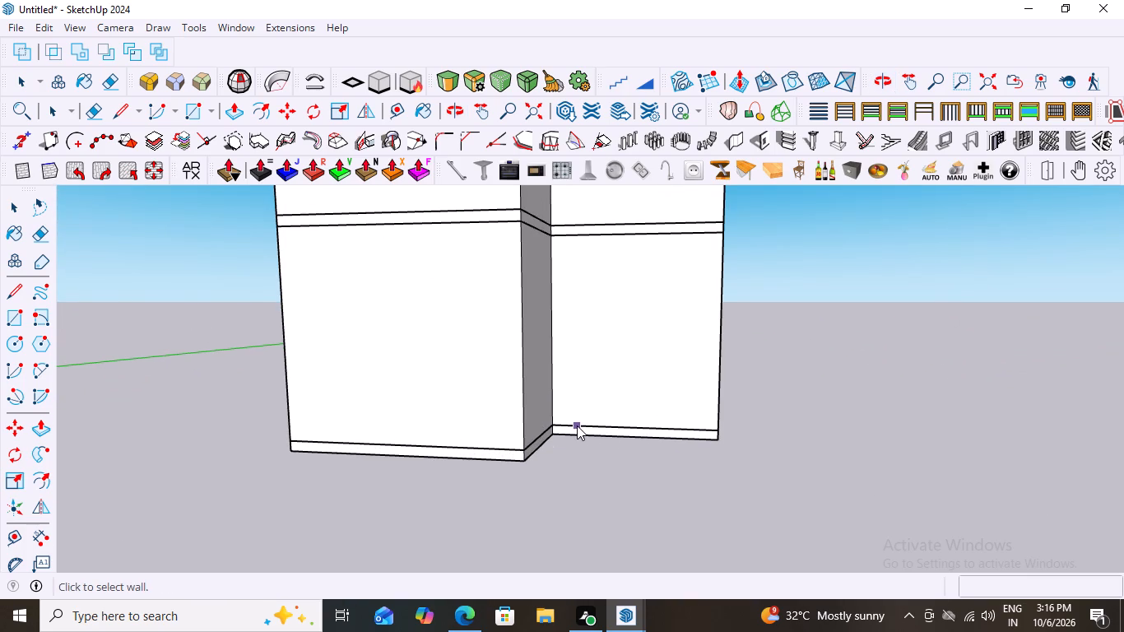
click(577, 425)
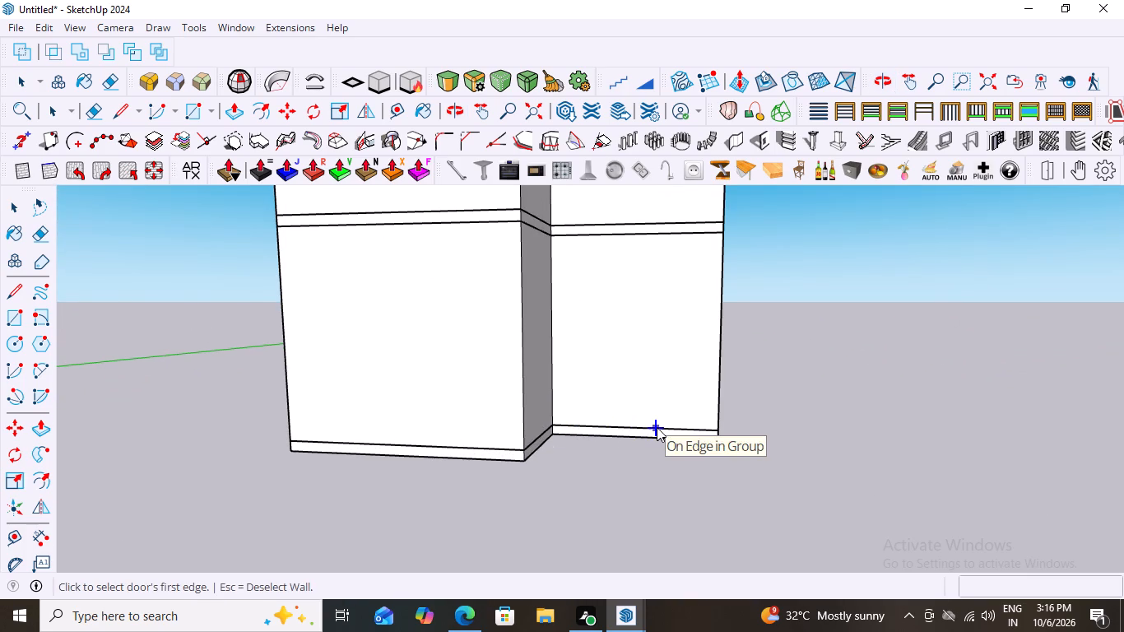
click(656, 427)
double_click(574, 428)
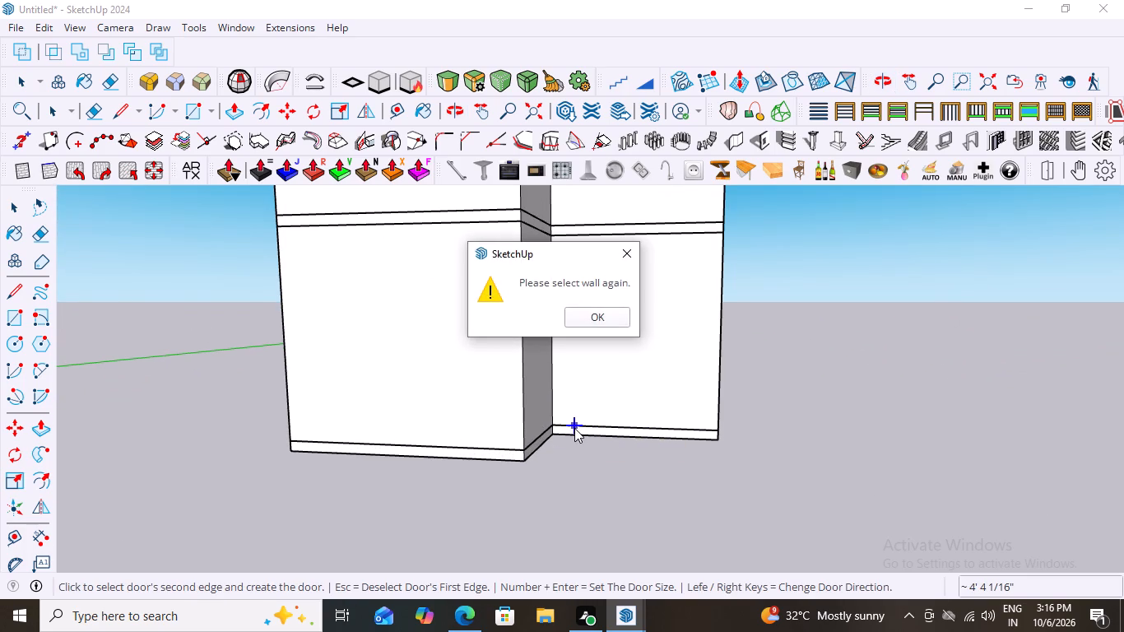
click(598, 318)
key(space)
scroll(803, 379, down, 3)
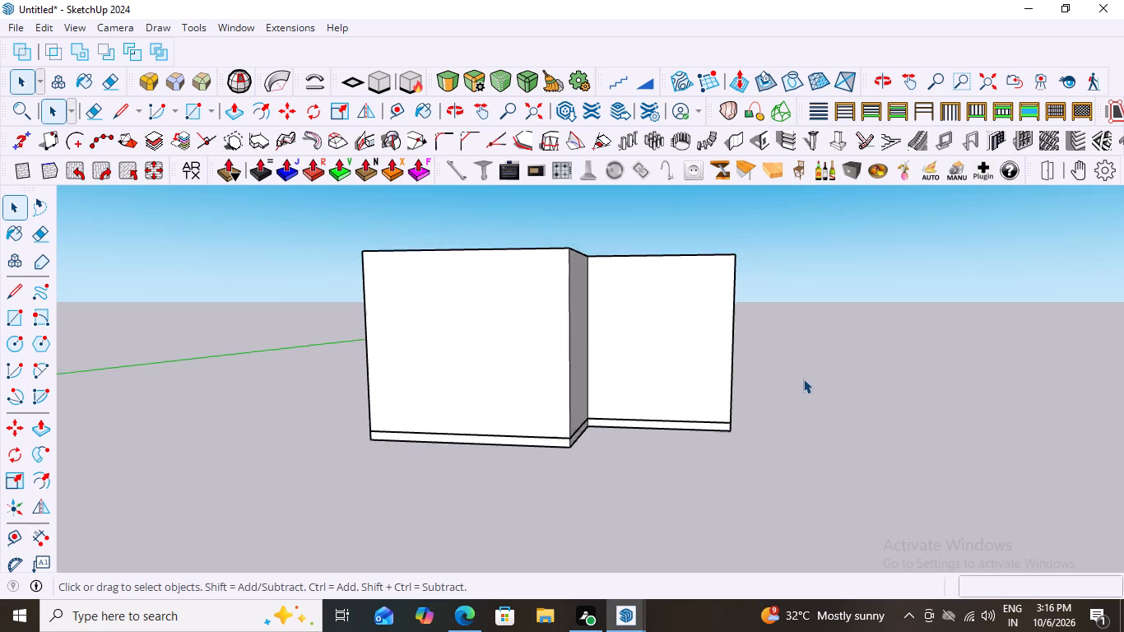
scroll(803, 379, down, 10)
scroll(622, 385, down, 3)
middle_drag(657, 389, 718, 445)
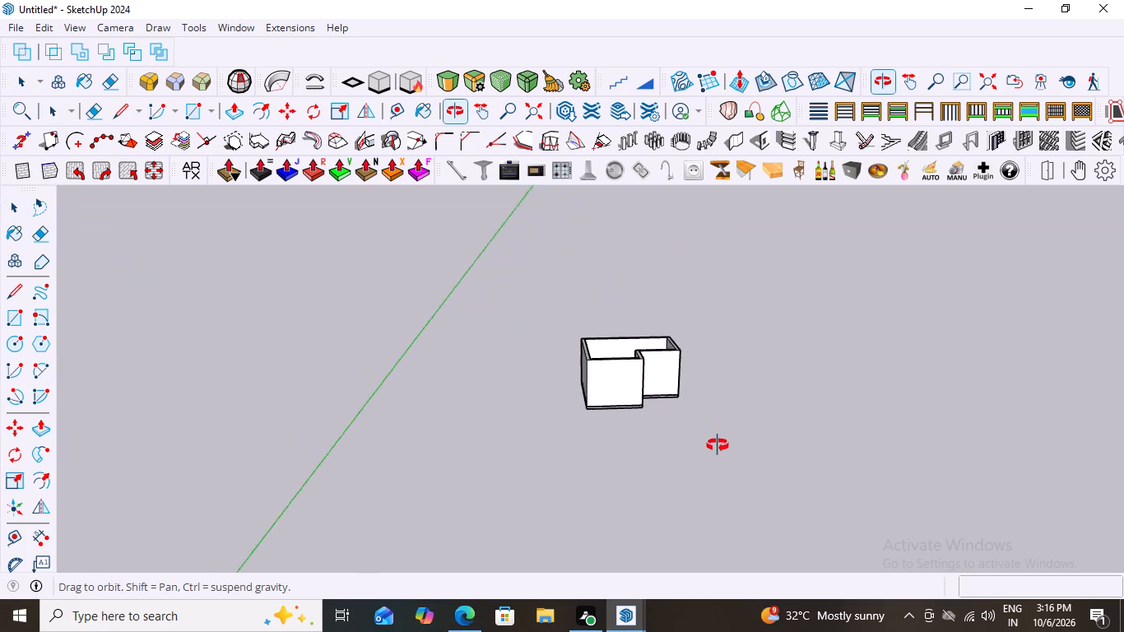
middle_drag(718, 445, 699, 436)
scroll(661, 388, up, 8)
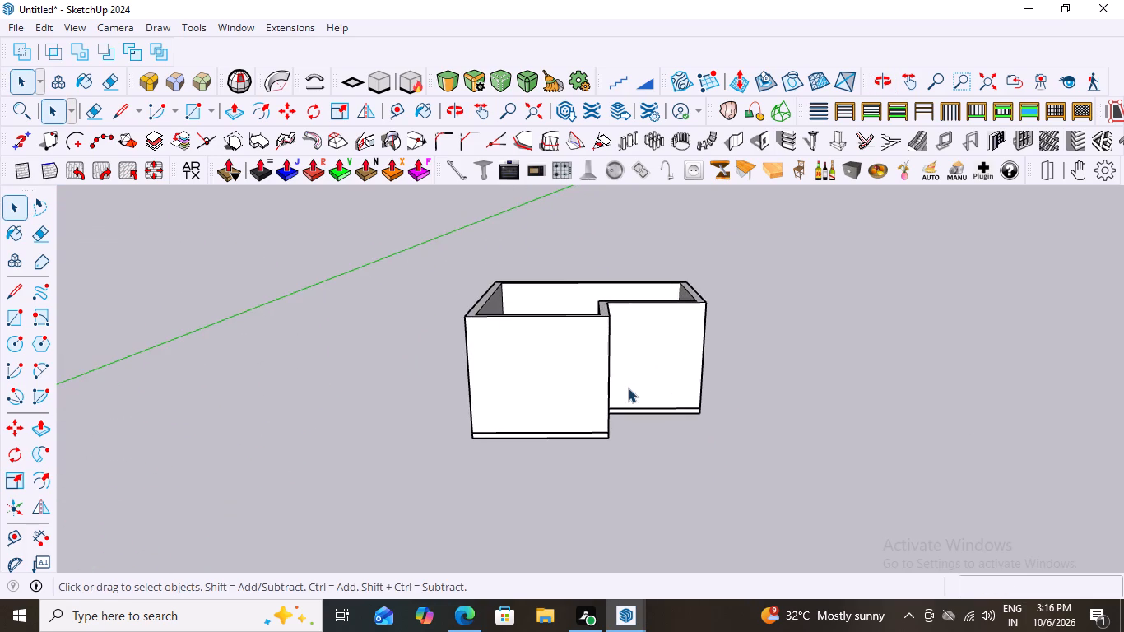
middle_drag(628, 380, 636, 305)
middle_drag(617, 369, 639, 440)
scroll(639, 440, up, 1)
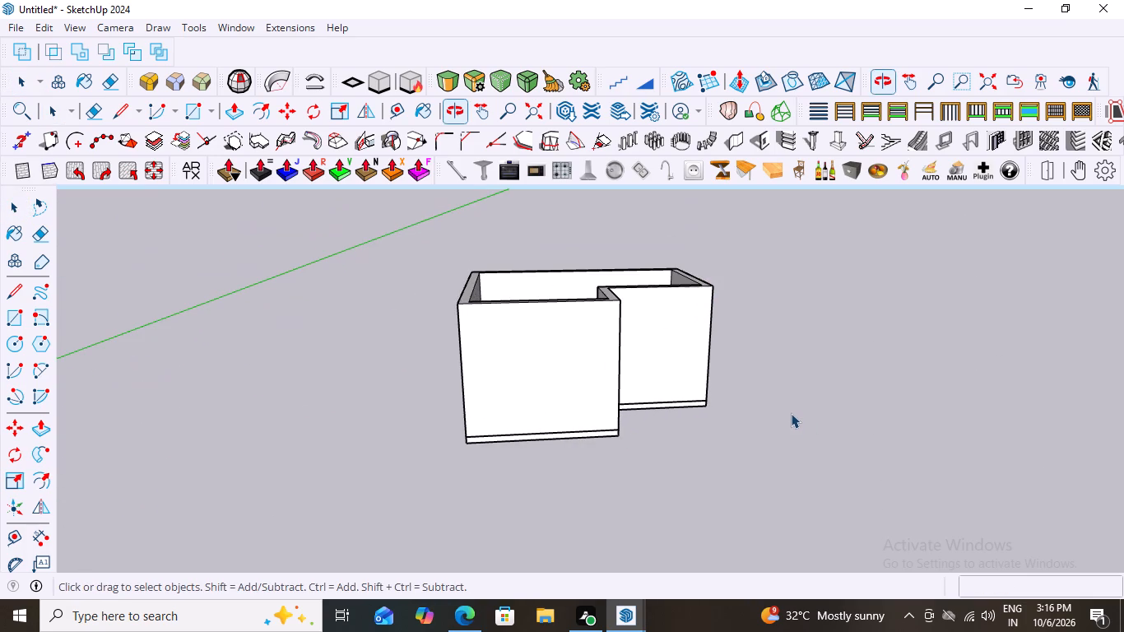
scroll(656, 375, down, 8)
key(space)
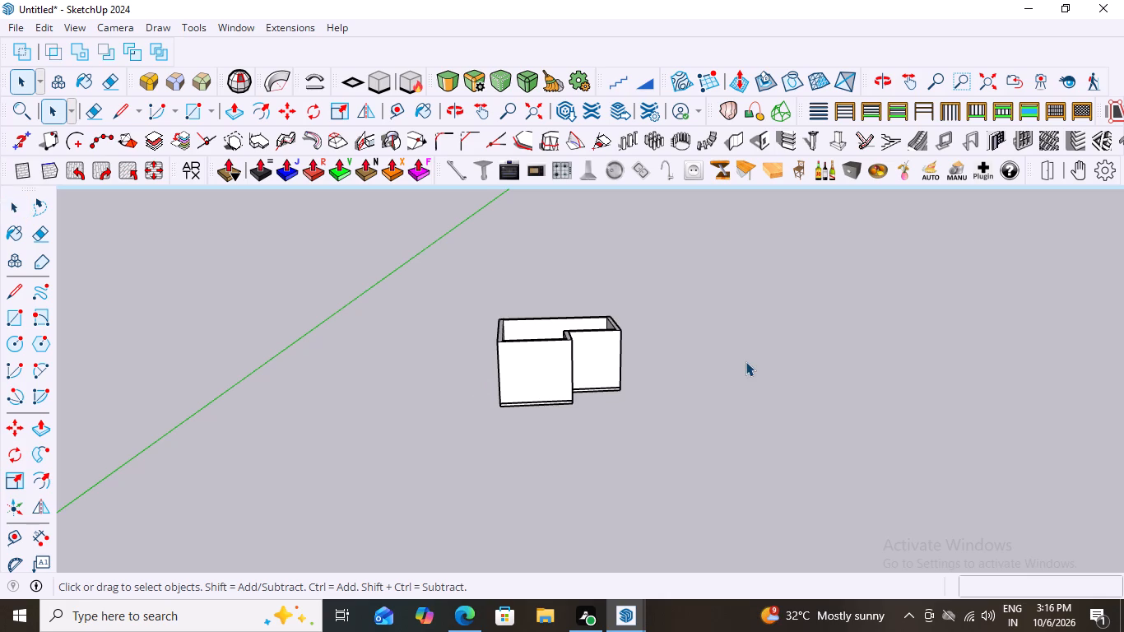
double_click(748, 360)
Copy the ground-floor wall group together with its slab 10' 6" straight up, stacking it as the upper storey.
middle_drag(620, 393, 650, 371)
scroll(493, 371, up, 3)
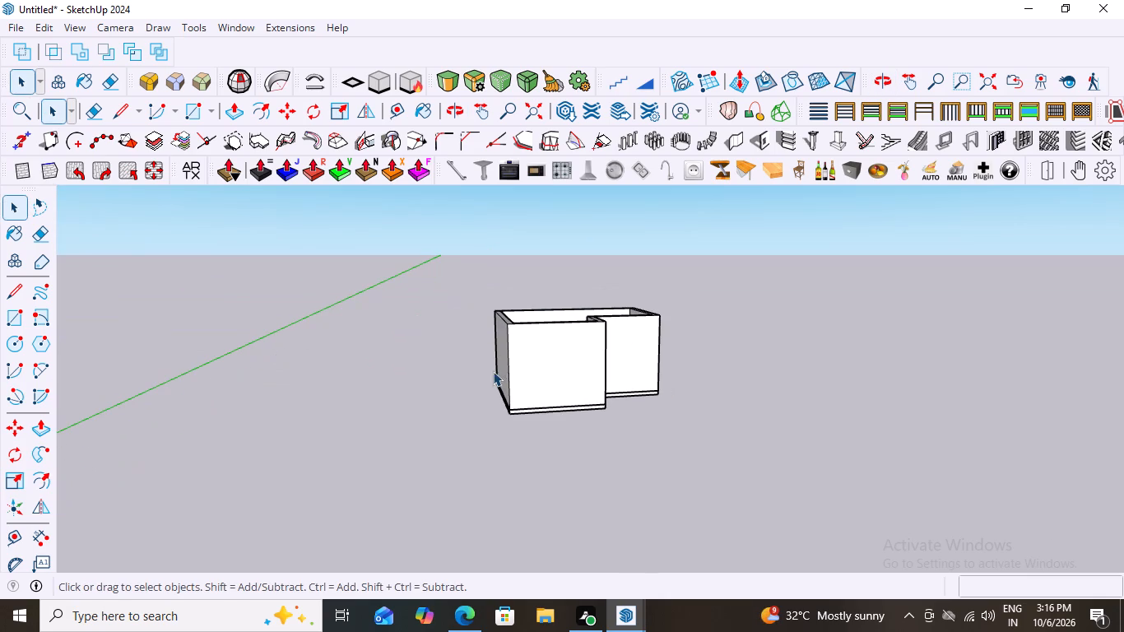
click(571, 363)
scroll(584, 409, up, 7)
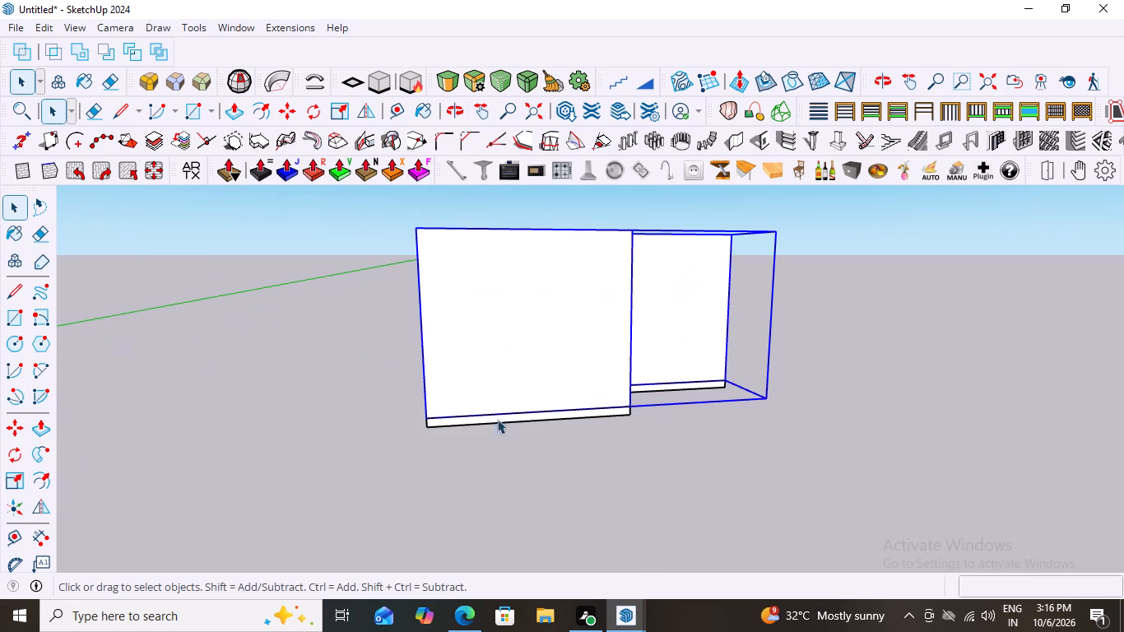
click(481, 420)
scroll(451, 435, up, 3)
shift+click(444, 322)
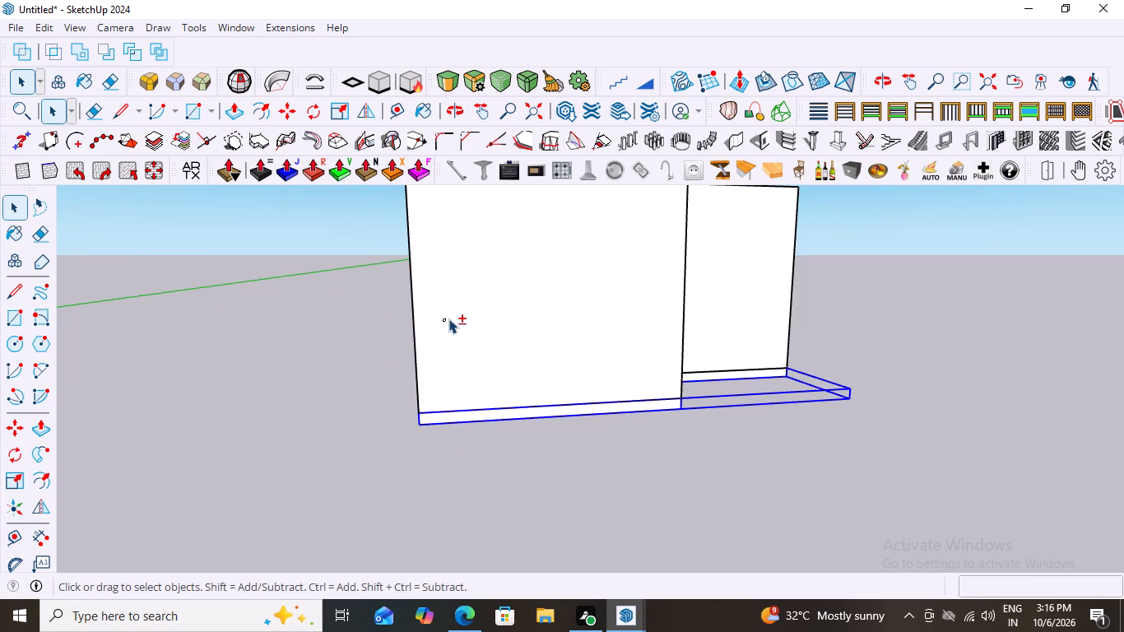
shift+click(481, 321)
scroll(402, 379, down, 2)
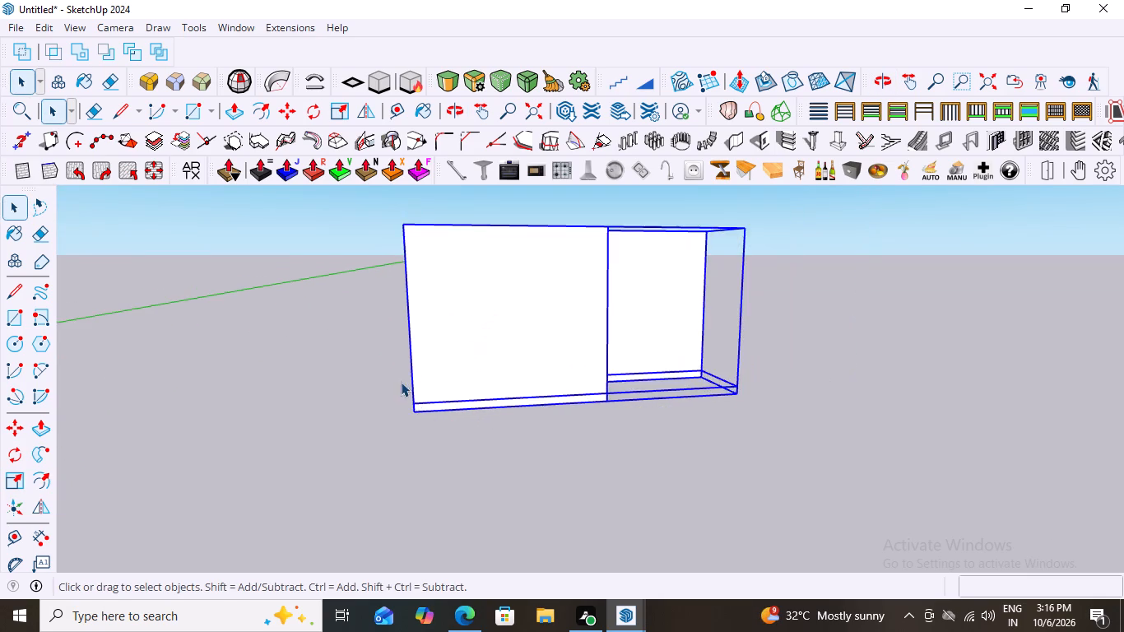
scroll(401, 382, down, 4)
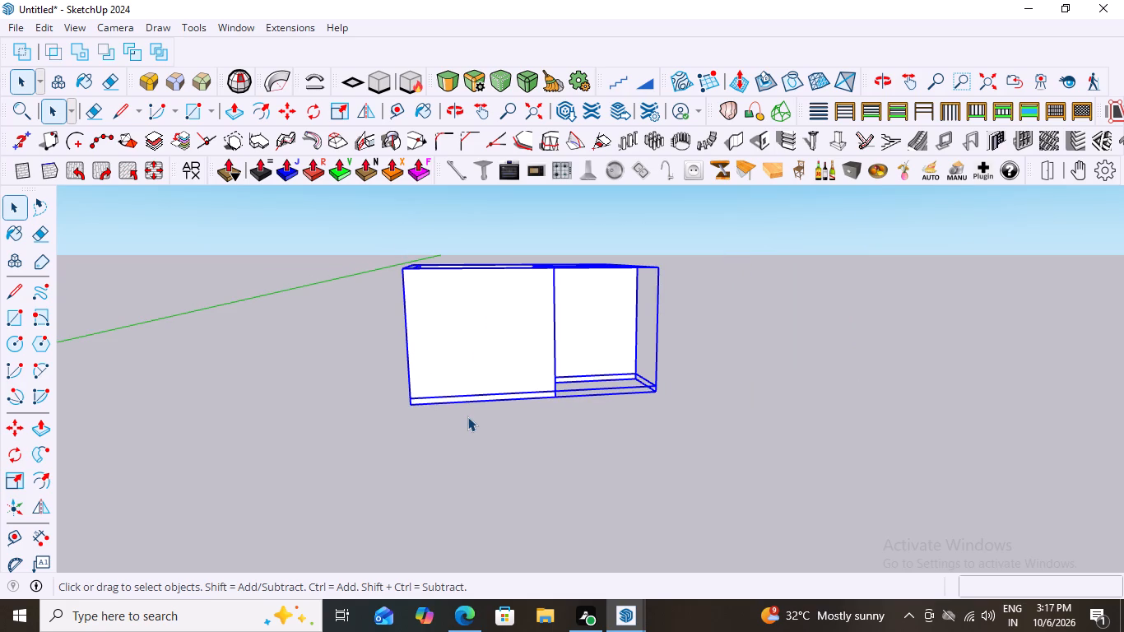
key(m)
scroll(397, 402, up, 7)
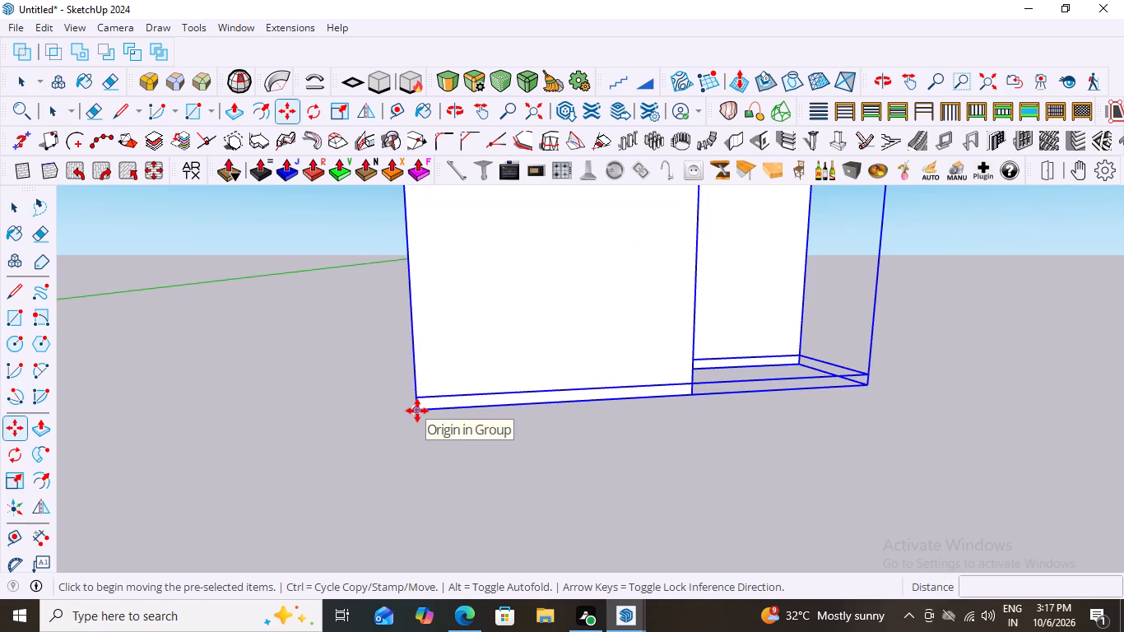
click(417, 411)
scroll(379, 378, down, 7)
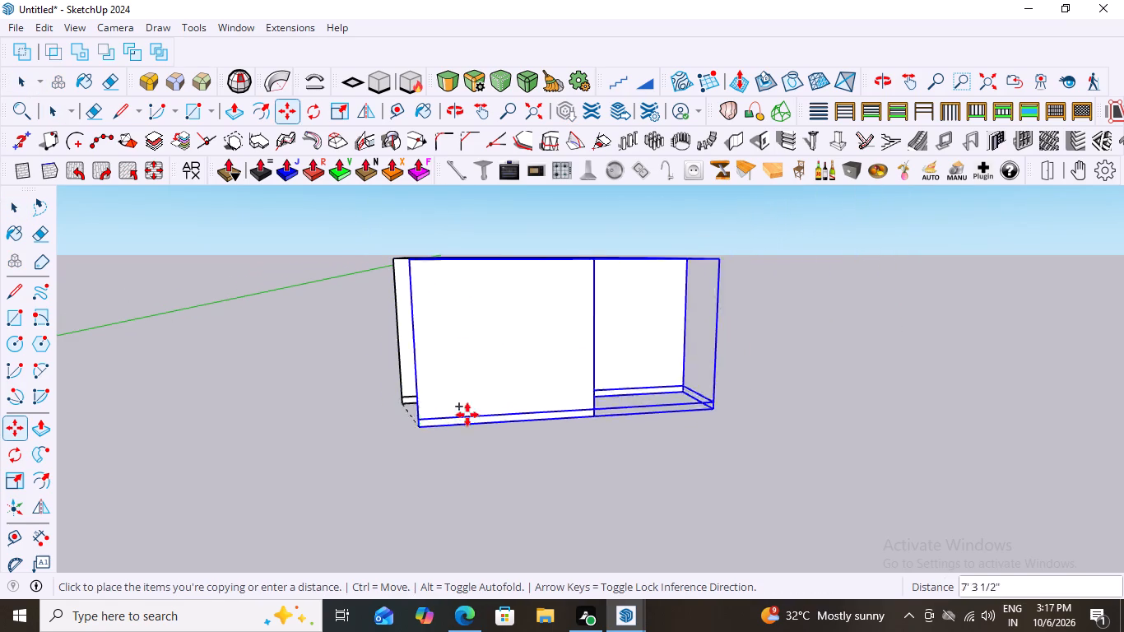
scroll(432, 251, up, 11)
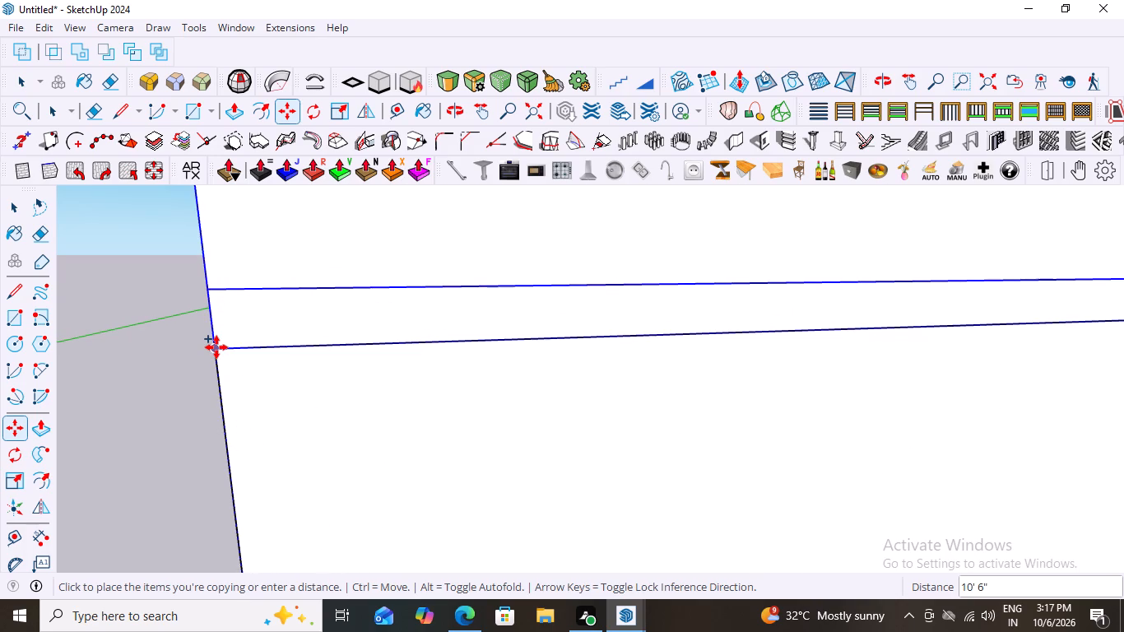
double_click(216, 347)
scroll(137, 301, down, 10)
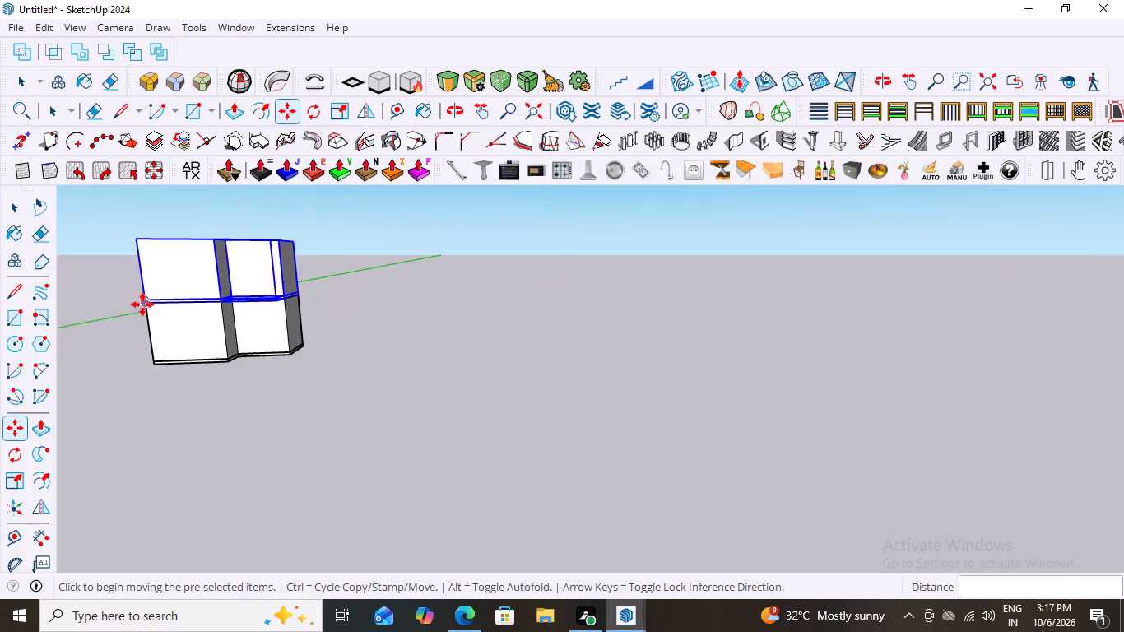
scroll(142, 304, down, 5)
click(497, 376)
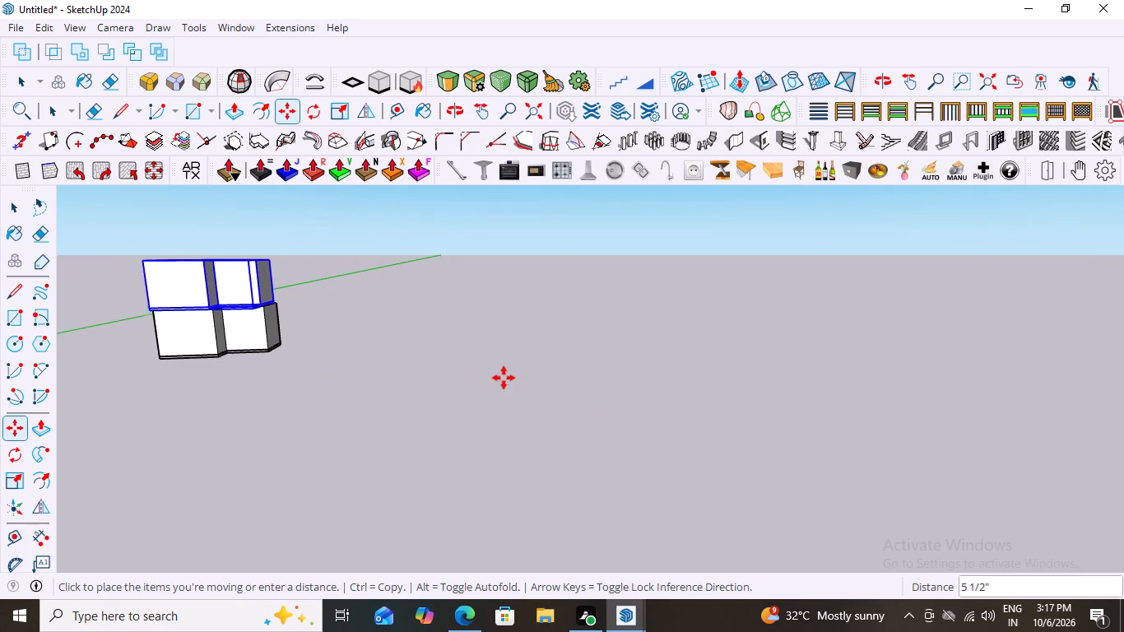
key(space)
click(507, 378)
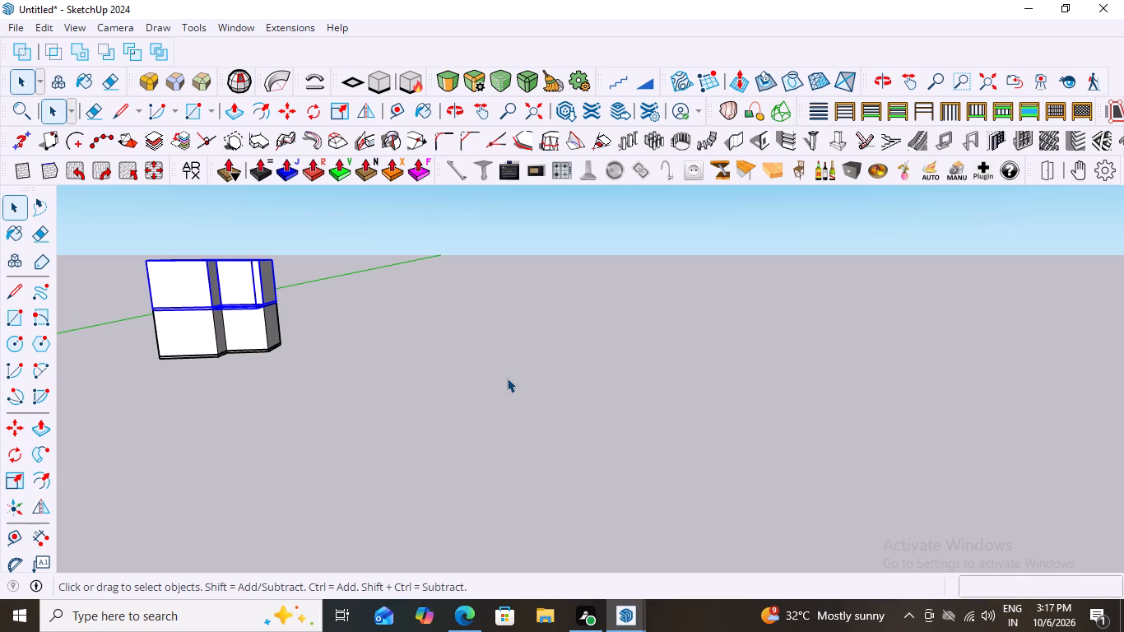
drag(518, 383, 532, 388)
drag(567, 382, 577, 387)
Examine the two stacked storeys from the front and the sides, checking how the upper walls and slab line up.
scroll(310, 391, down, 8)
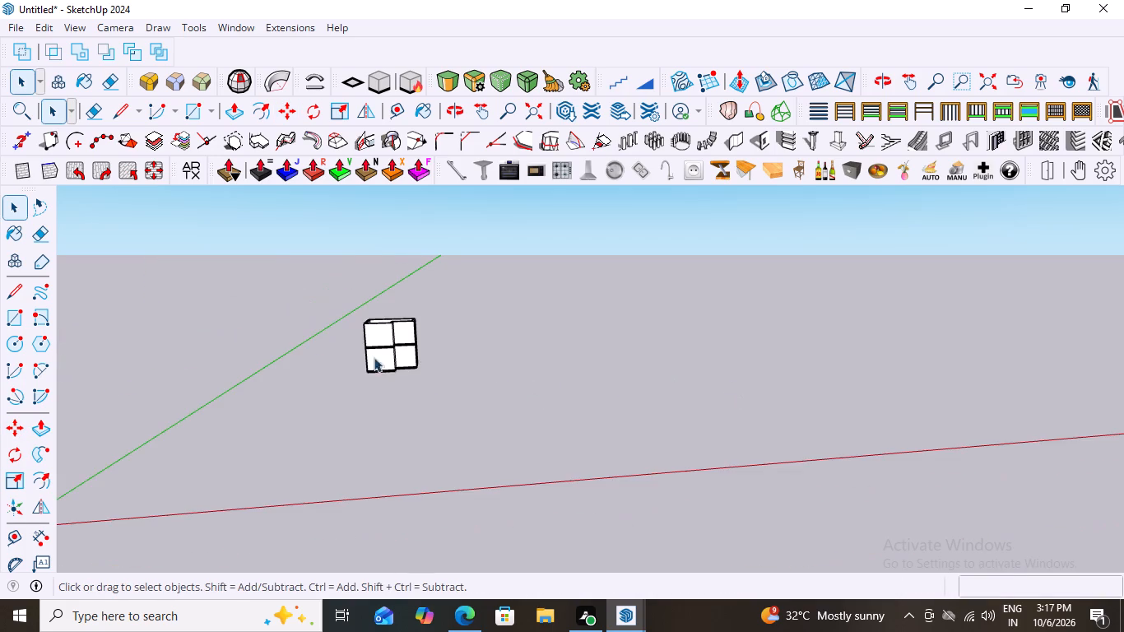
scroll(415, 320, up, 18)
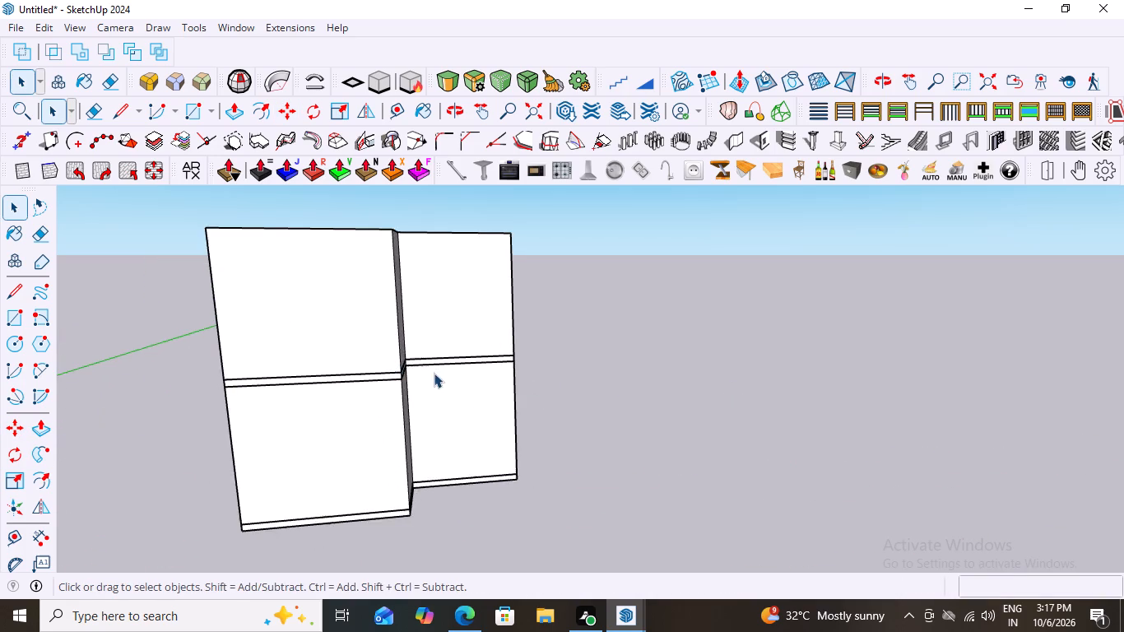
middle_drag(402, 369, 722, 342)
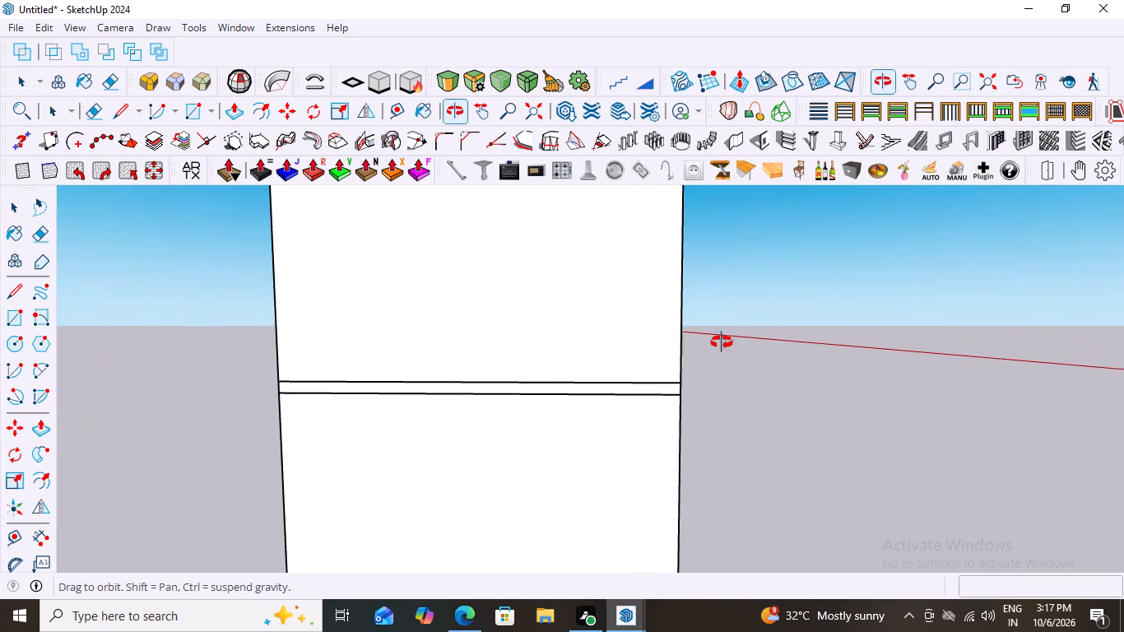
middle_drag(722, 342, 225, 352)
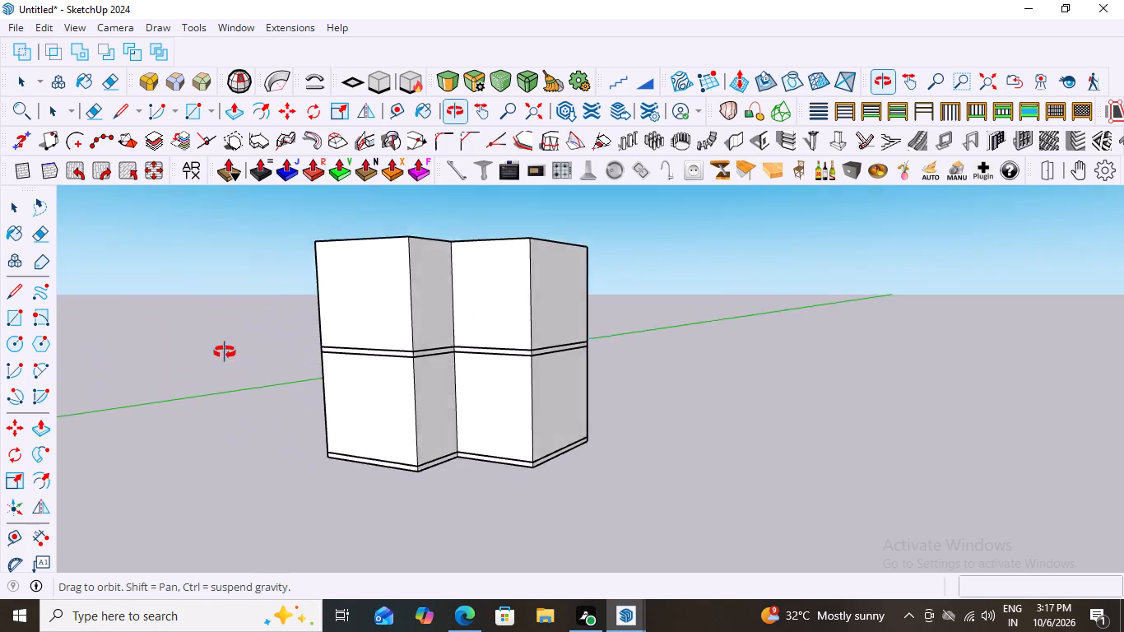
middle_drag(225, 352, 253, 351)
scroll(415, 357, down, 1)
middle_drag(436, 355, 556, 365)
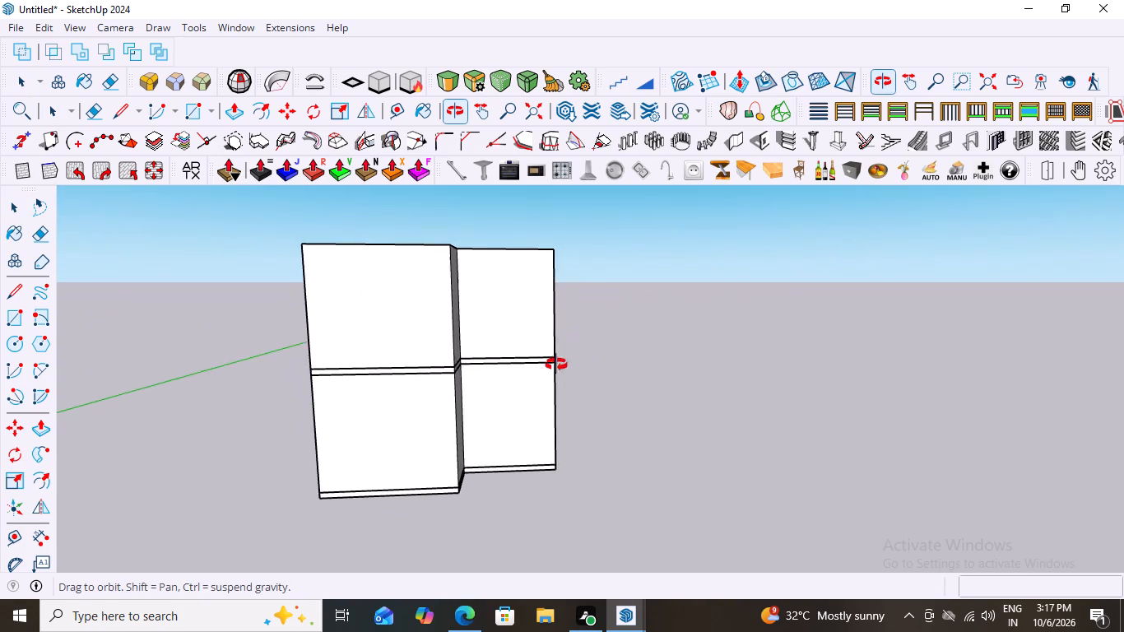
middle_drag(556, 365, 545, 358)
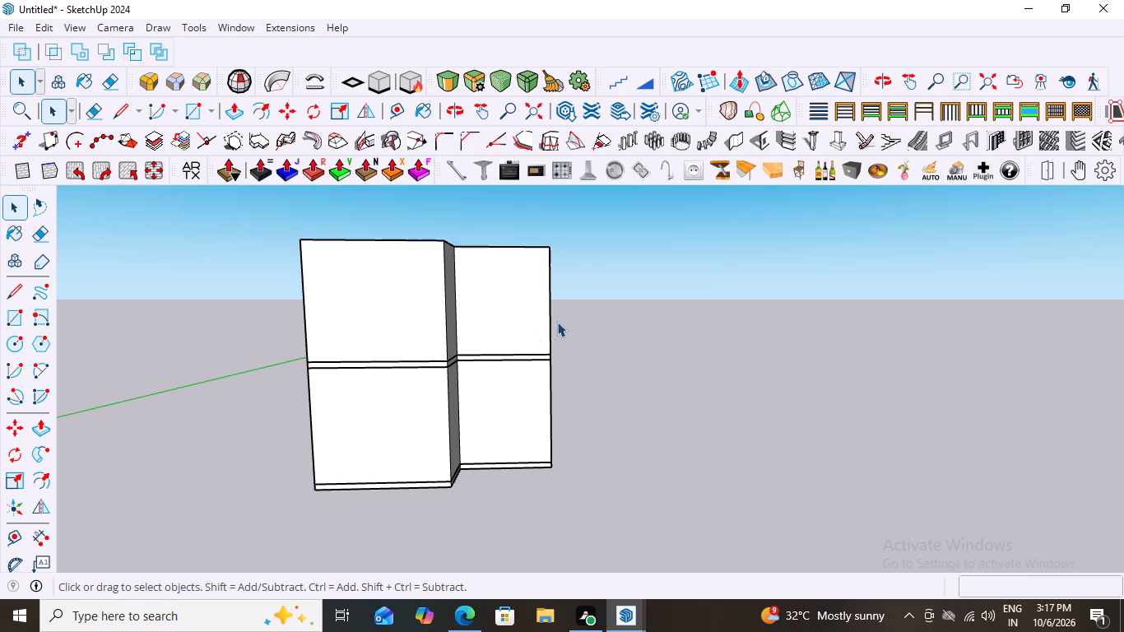
Inside the ground-floor wall group, select the recessed wall face and set up a Type A MajDoor, 82" high with a 3" floor gap.
scroll(467, 469, up, 3)
click(512, 389)
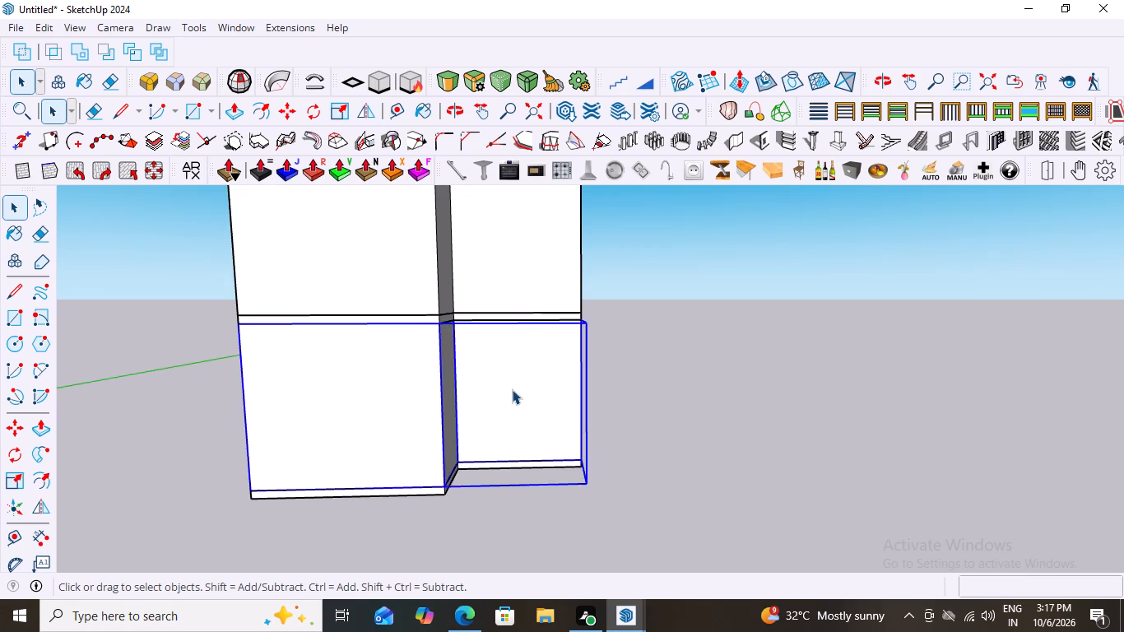
click(512, 389)
click(512, 389)
scroll(512, 389, up, 1)
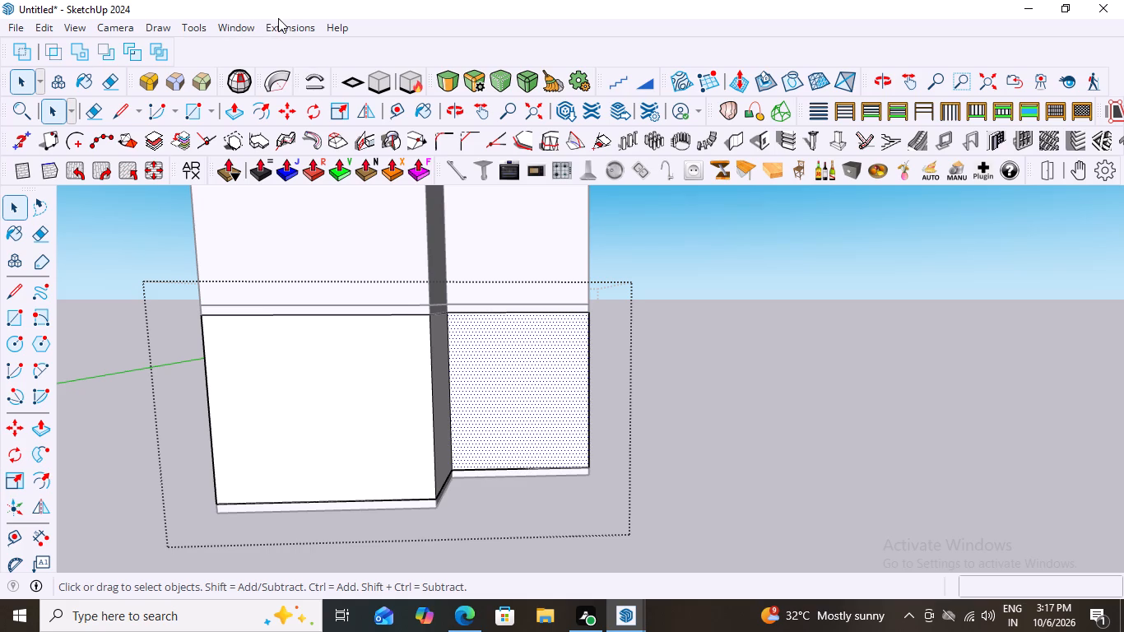
click(233, 30)
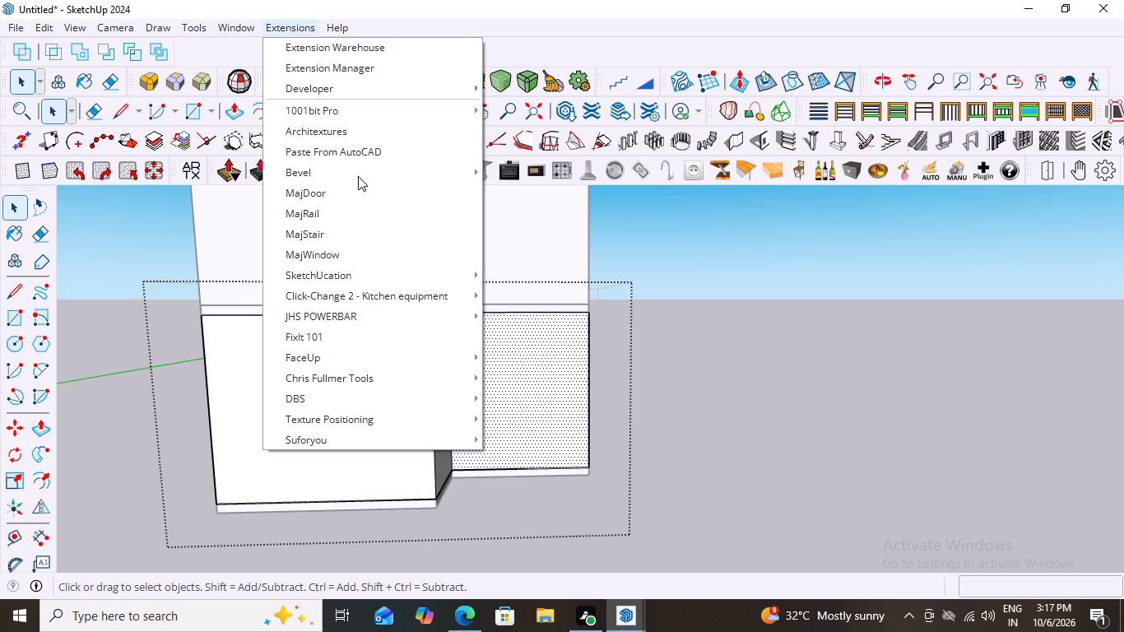
click(323, 196)
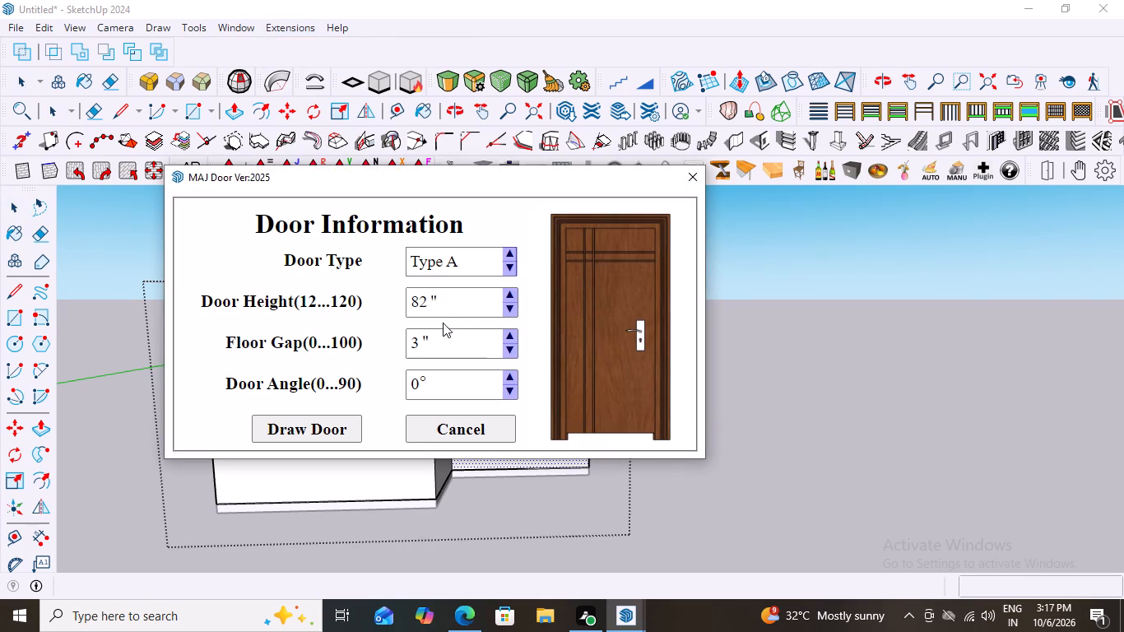
click(436, 300)
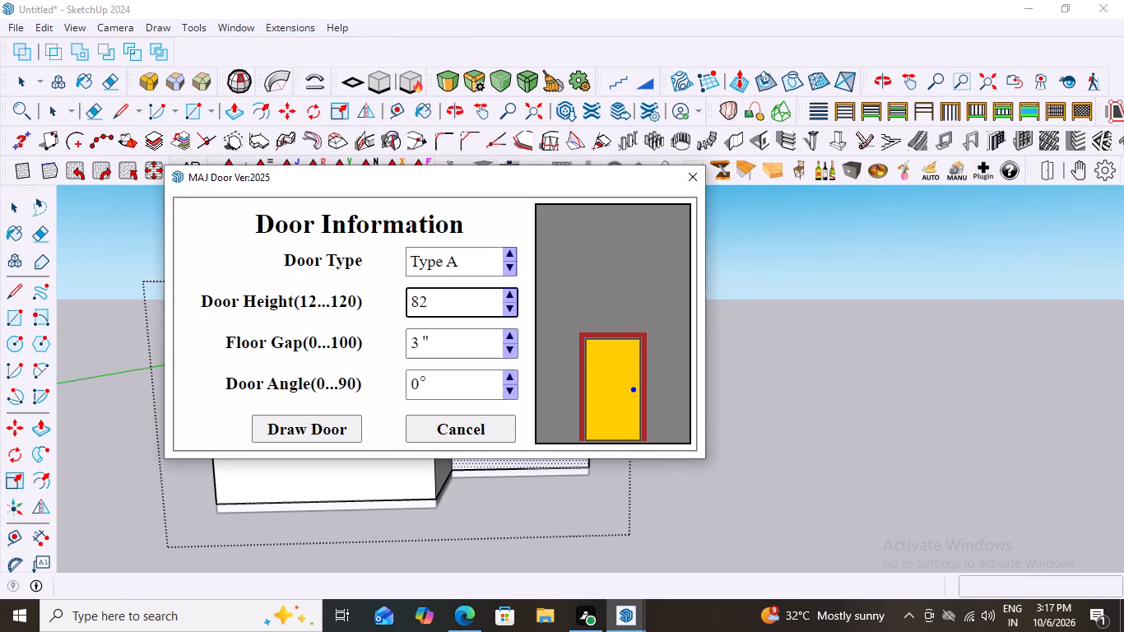
key(BackSpace)
key(BackSpace)
text(7')
key(apostrophe)
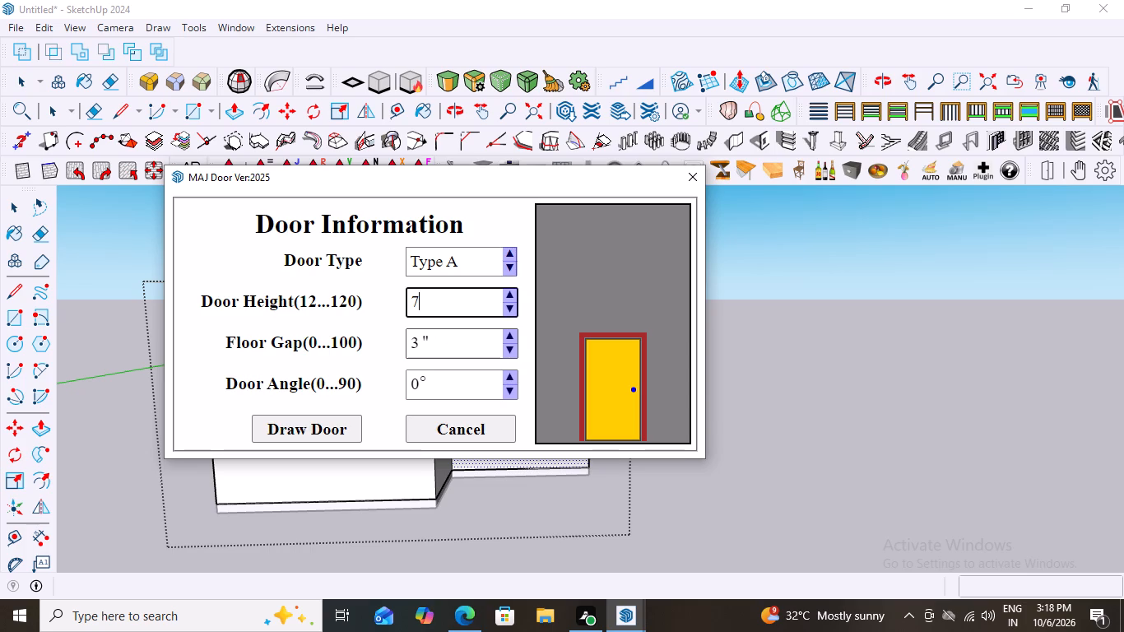
text('')
key(BackSpace)
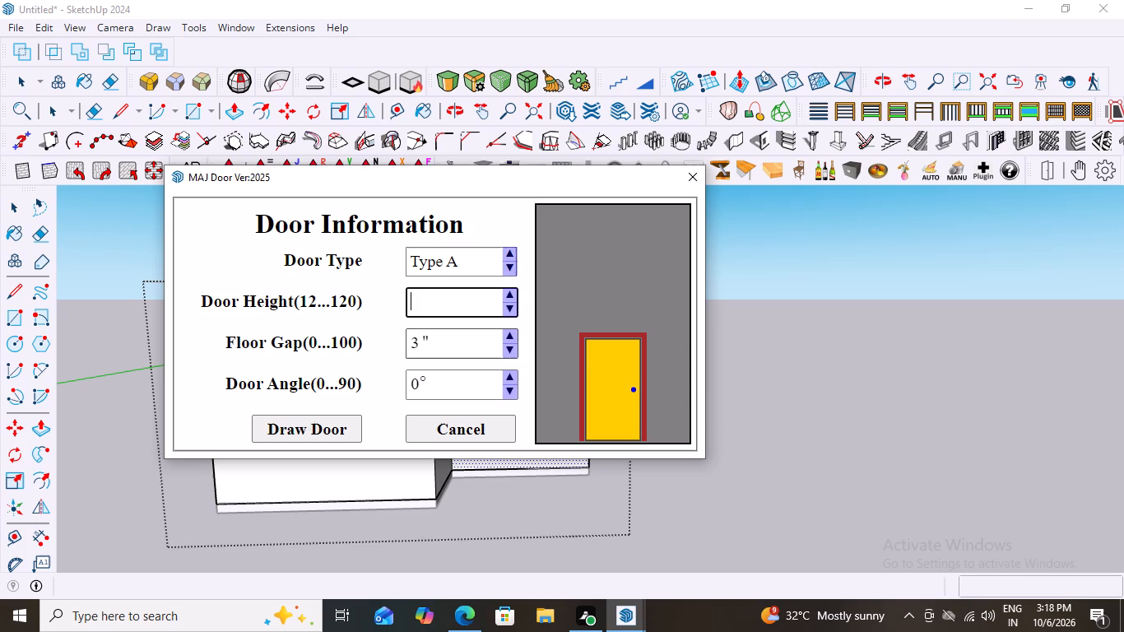
key(8)
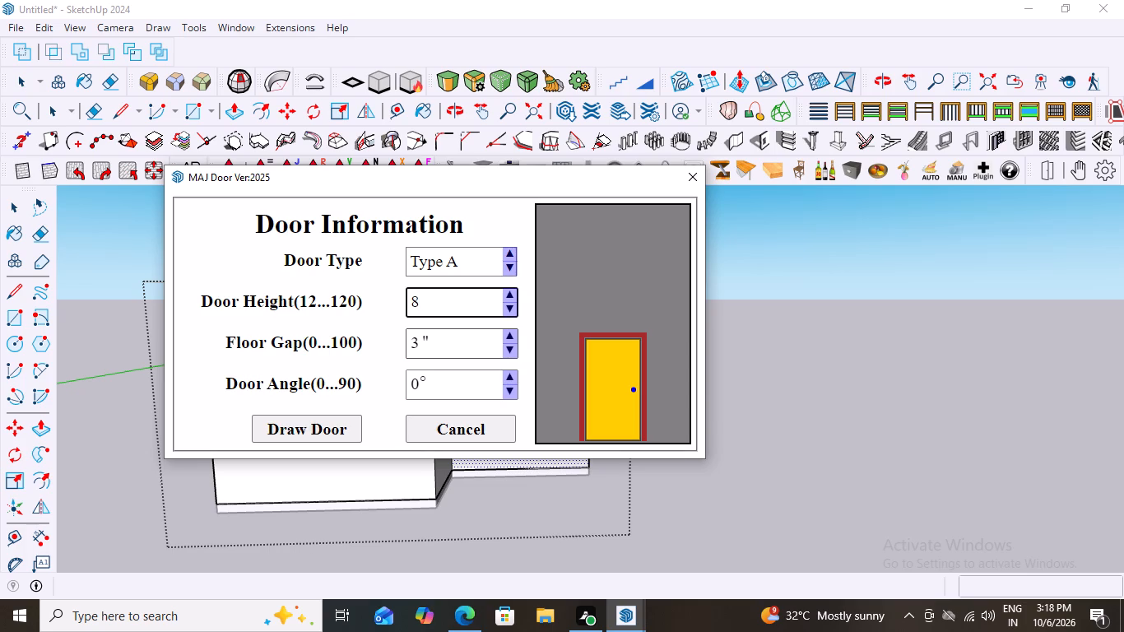
key(2)
key(shift+quotedbl)
click(318, 434)
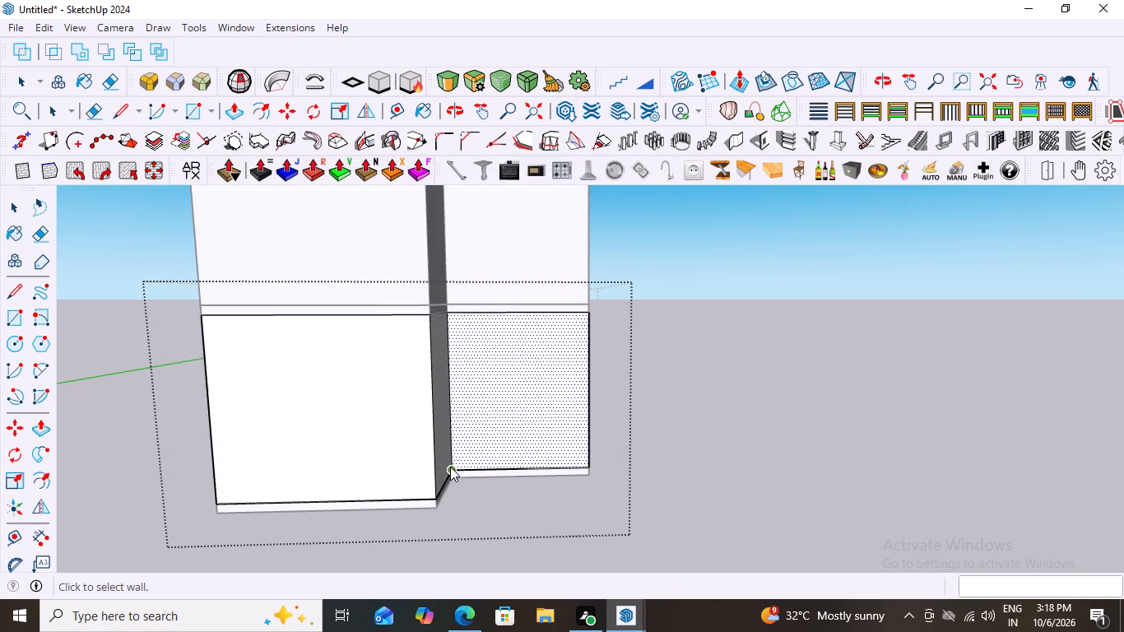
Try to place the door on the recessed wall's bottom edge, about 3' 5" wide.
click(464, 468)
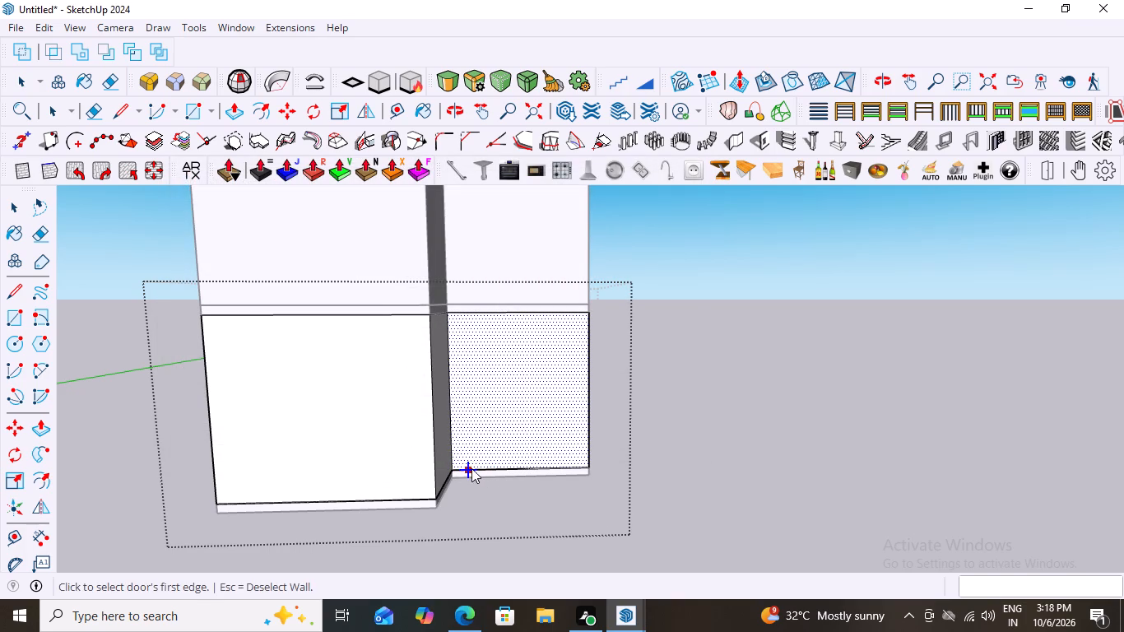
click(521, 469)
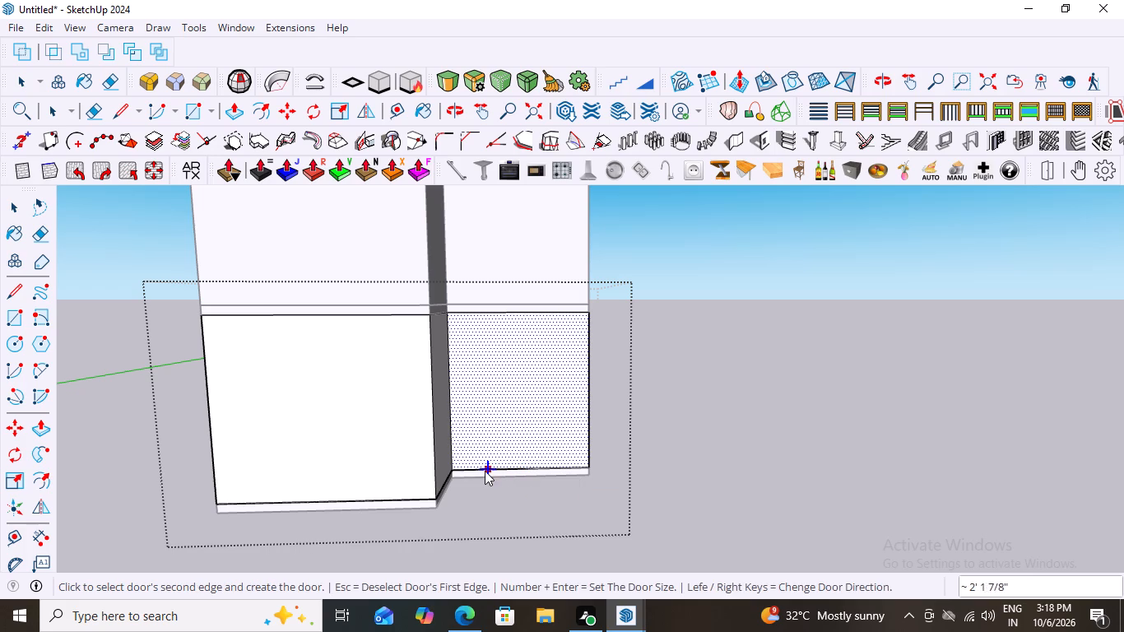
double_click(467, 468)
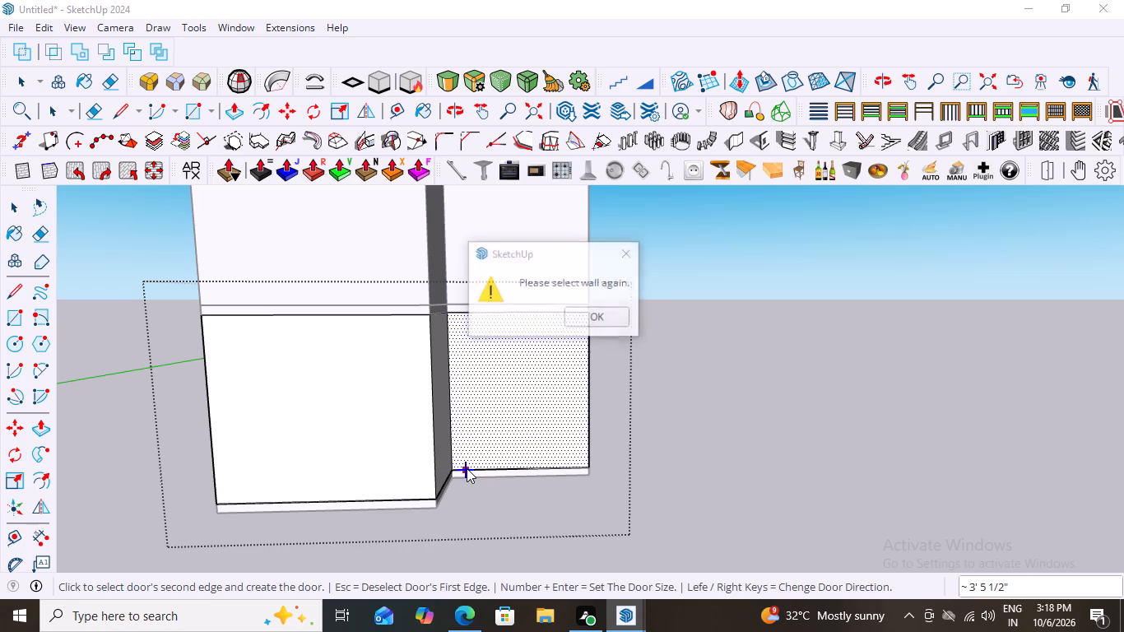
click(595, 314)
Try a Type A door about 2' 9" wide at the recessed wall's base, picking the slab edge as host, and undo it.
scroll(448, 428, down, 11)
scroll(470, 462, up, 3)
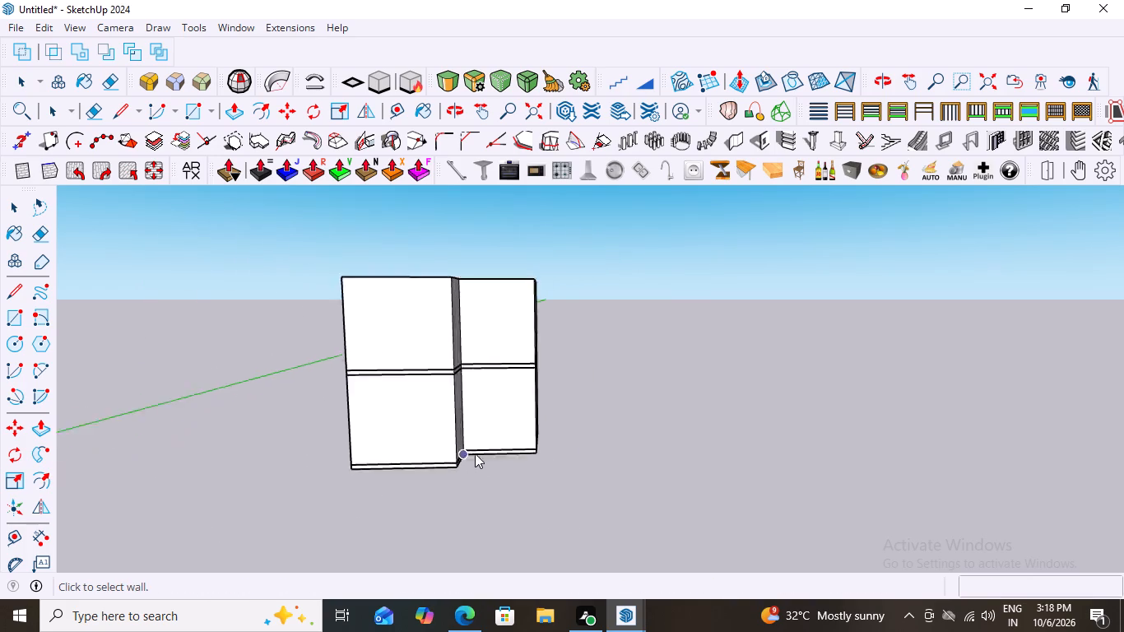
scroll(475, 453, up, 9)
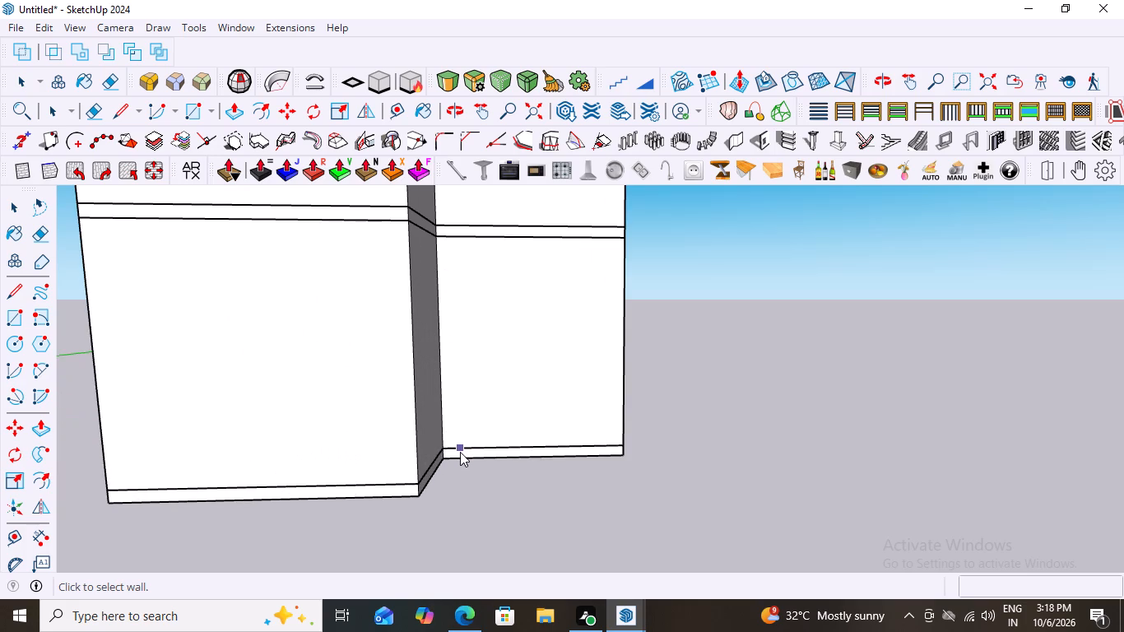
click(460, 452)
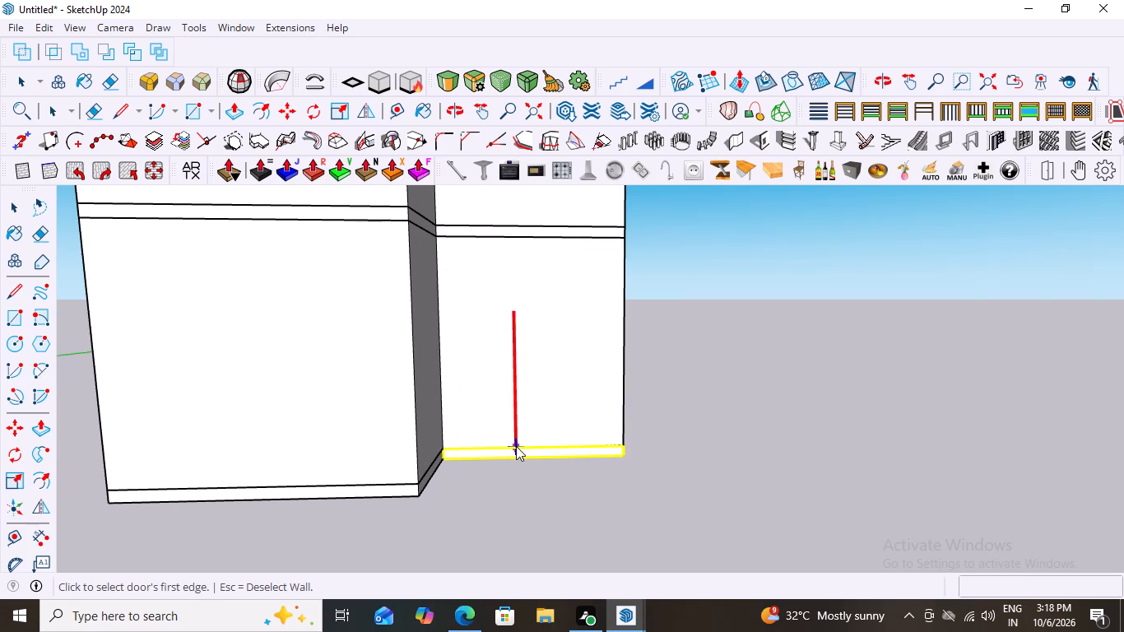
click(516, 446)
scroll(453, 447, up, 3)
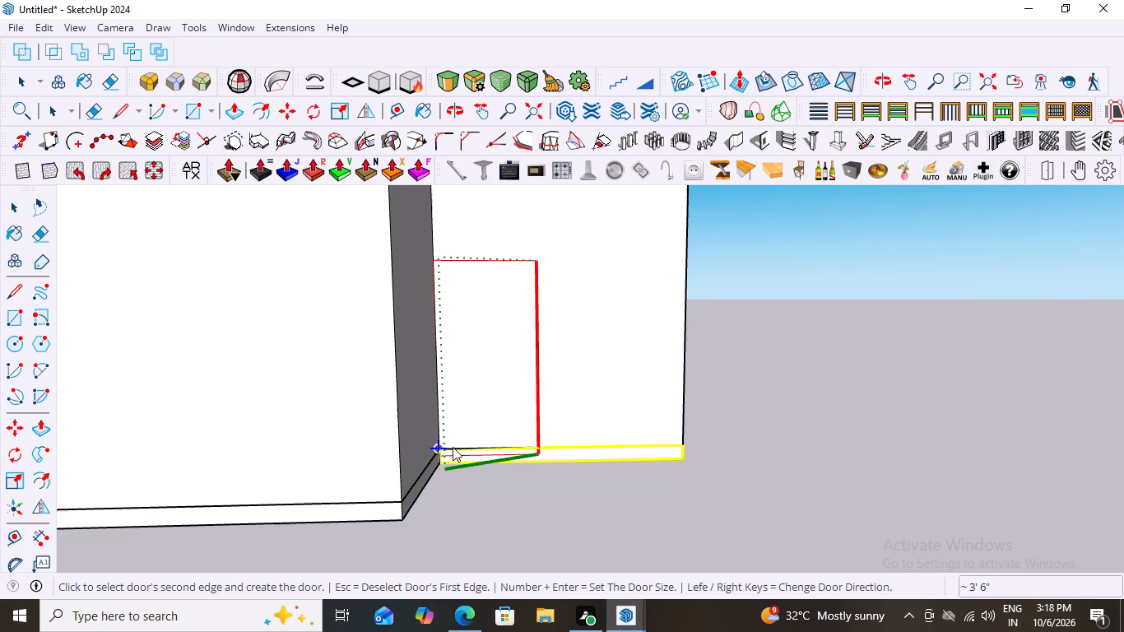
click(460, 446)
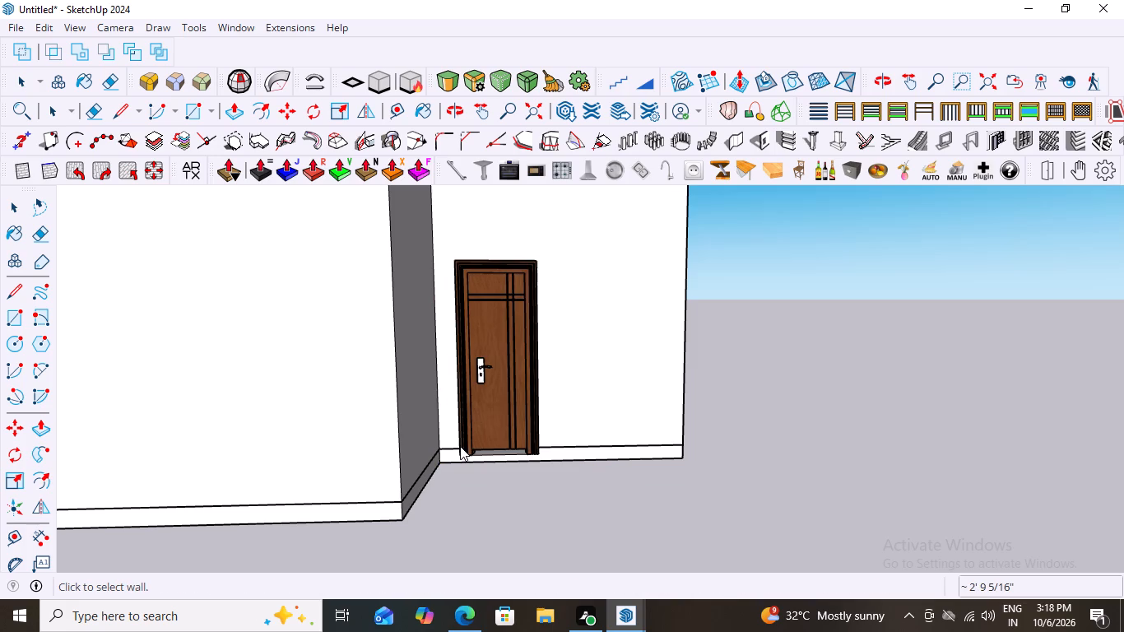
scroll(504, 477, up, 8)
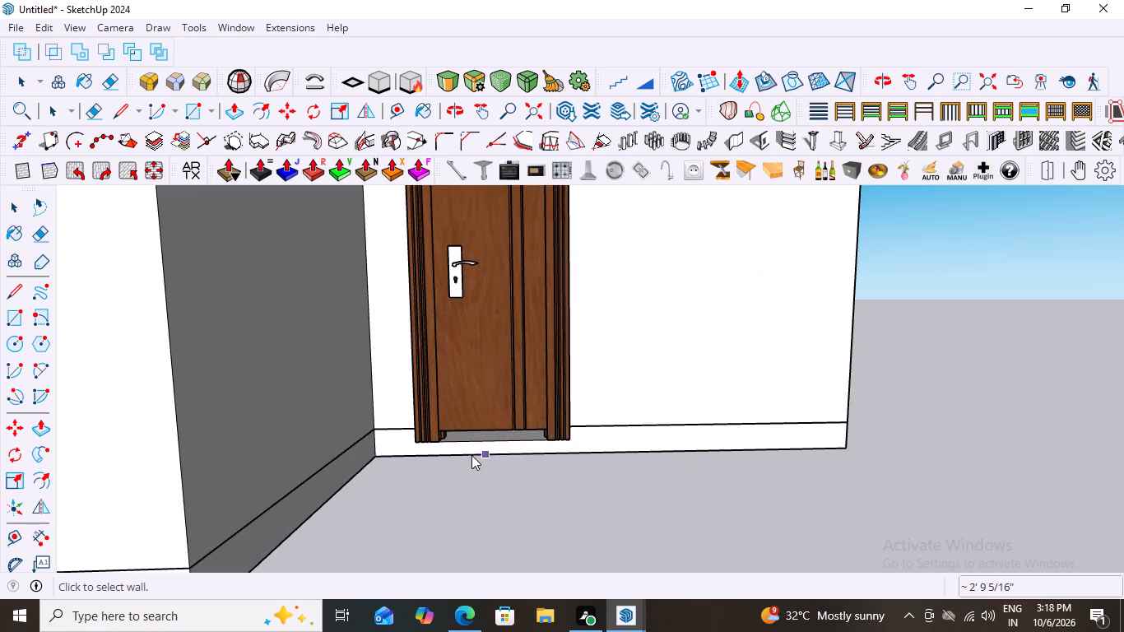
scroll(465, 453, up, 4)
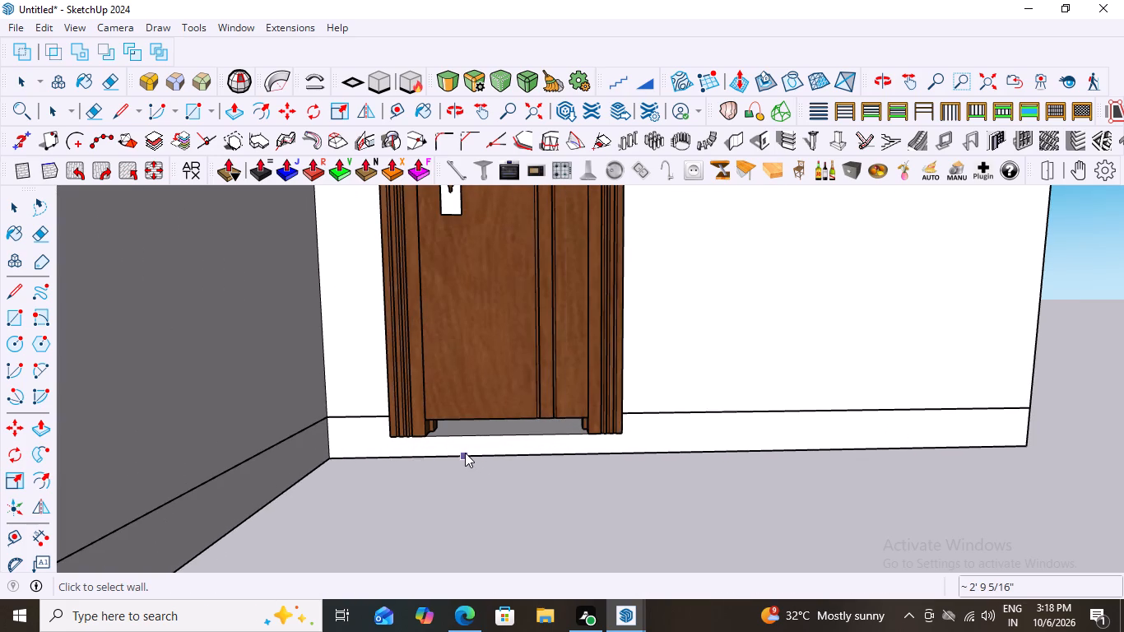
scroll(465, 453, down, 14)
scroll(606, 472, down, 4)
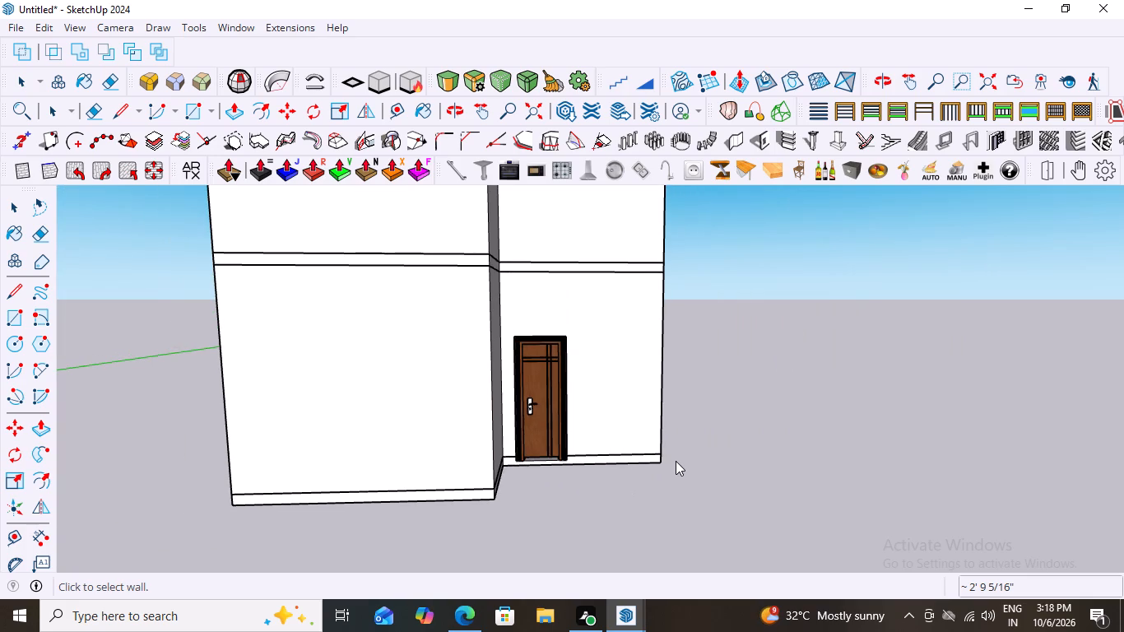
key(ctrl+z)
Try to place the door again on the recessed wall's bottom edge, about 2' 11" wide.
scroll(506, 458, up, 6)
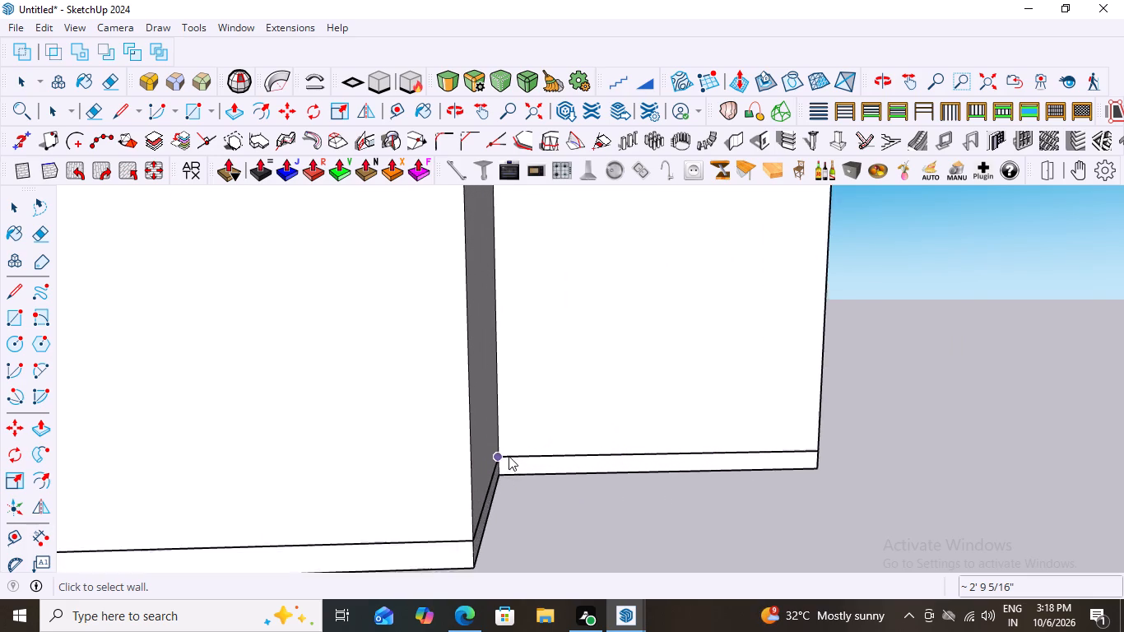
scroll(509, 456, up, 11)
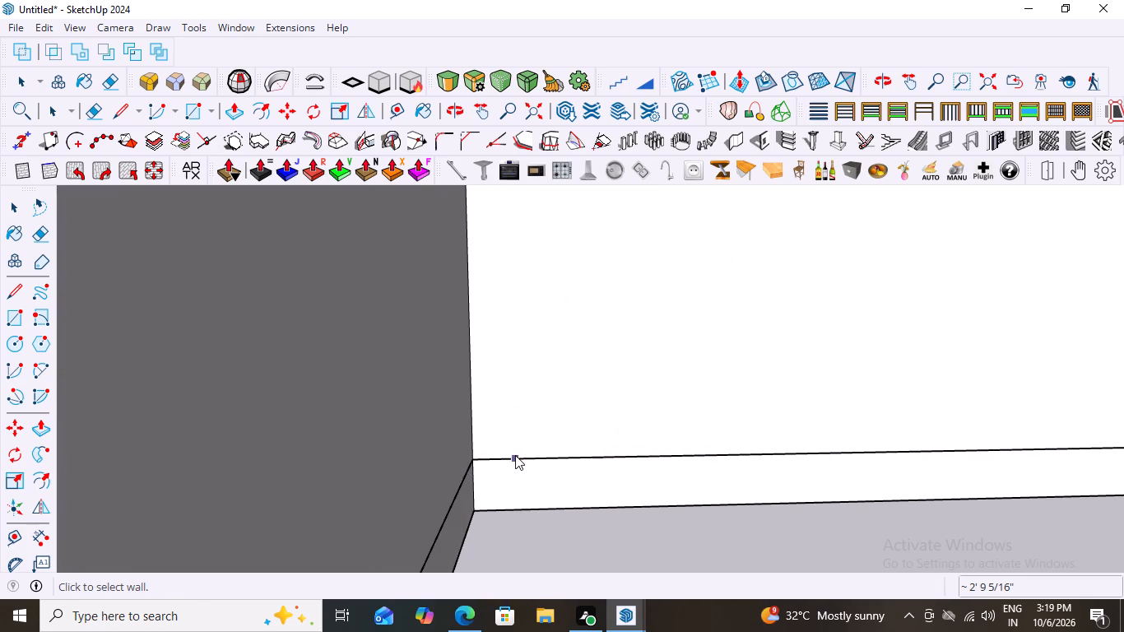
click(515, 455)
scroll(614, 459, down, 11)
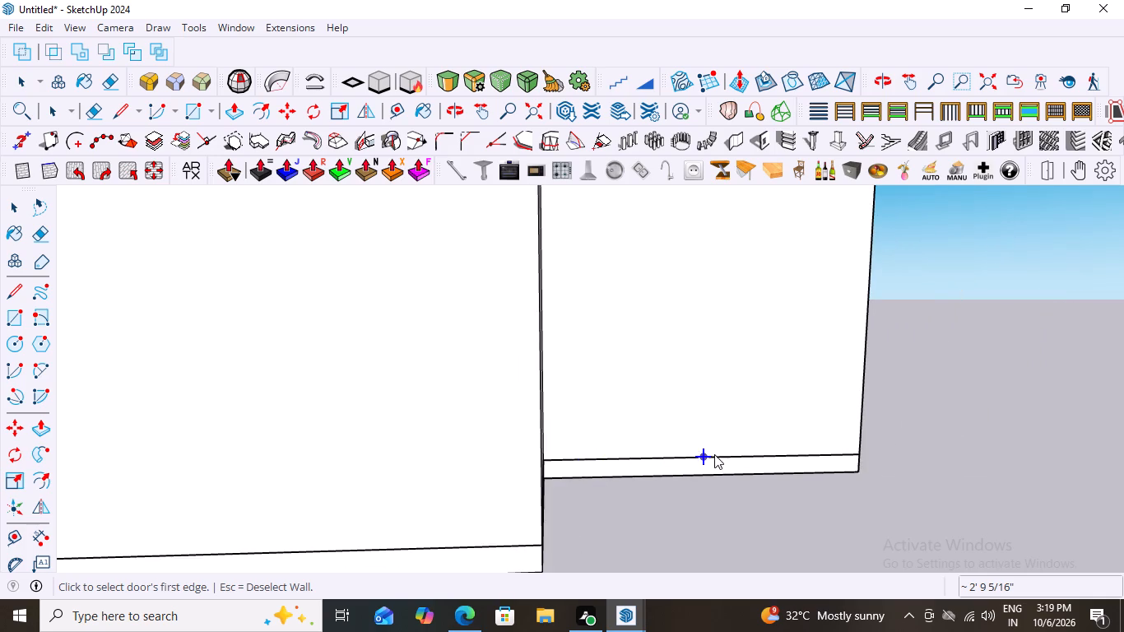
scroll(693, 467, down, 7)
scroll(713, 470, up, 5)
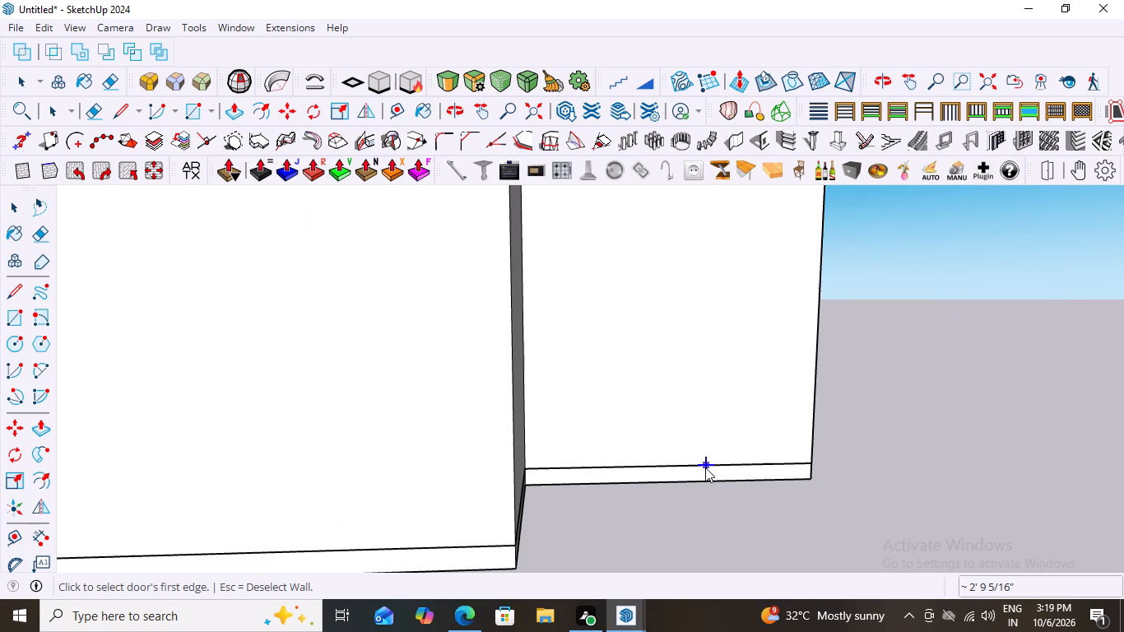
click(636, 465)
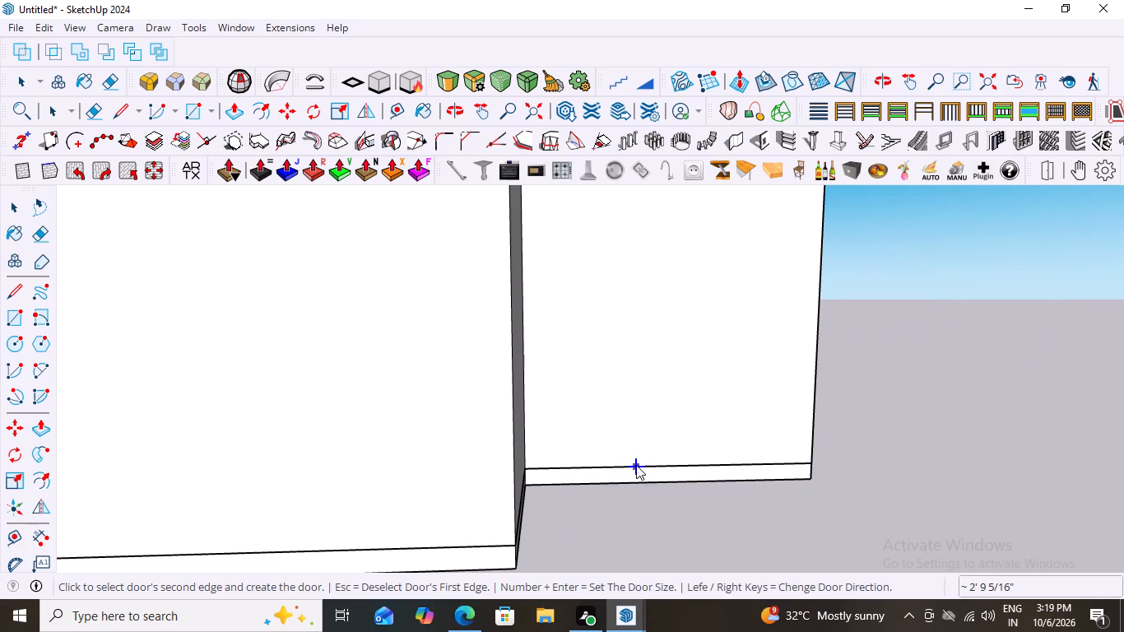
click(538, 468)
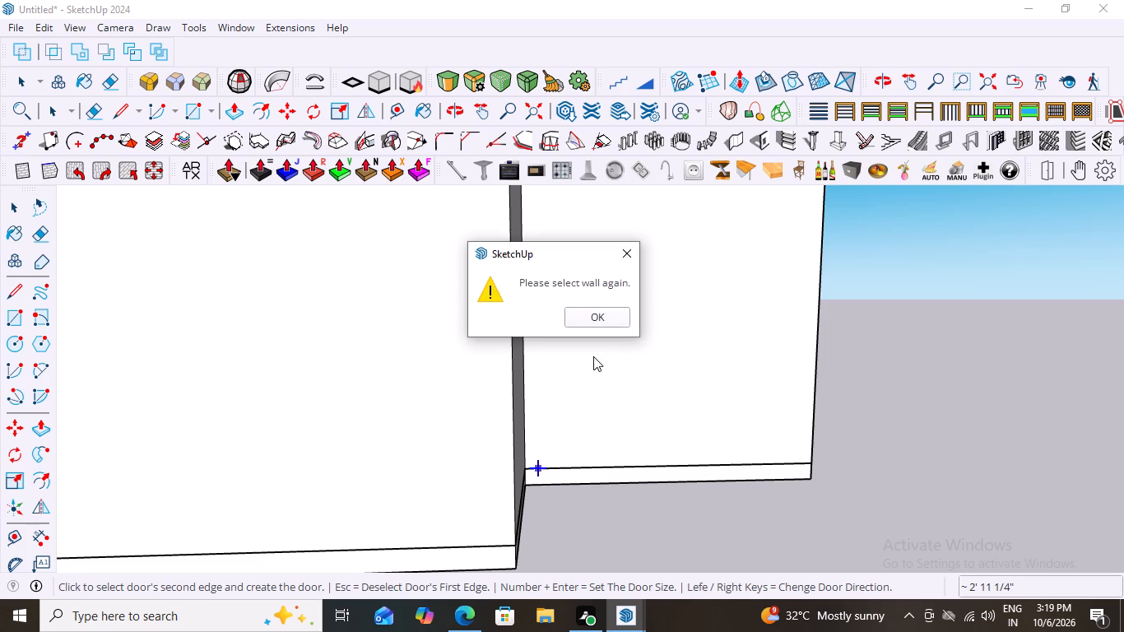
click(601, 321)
Inside the ground-floor wall group, select all the connected wall geometry, make it a group, and leave the group.
key(space)
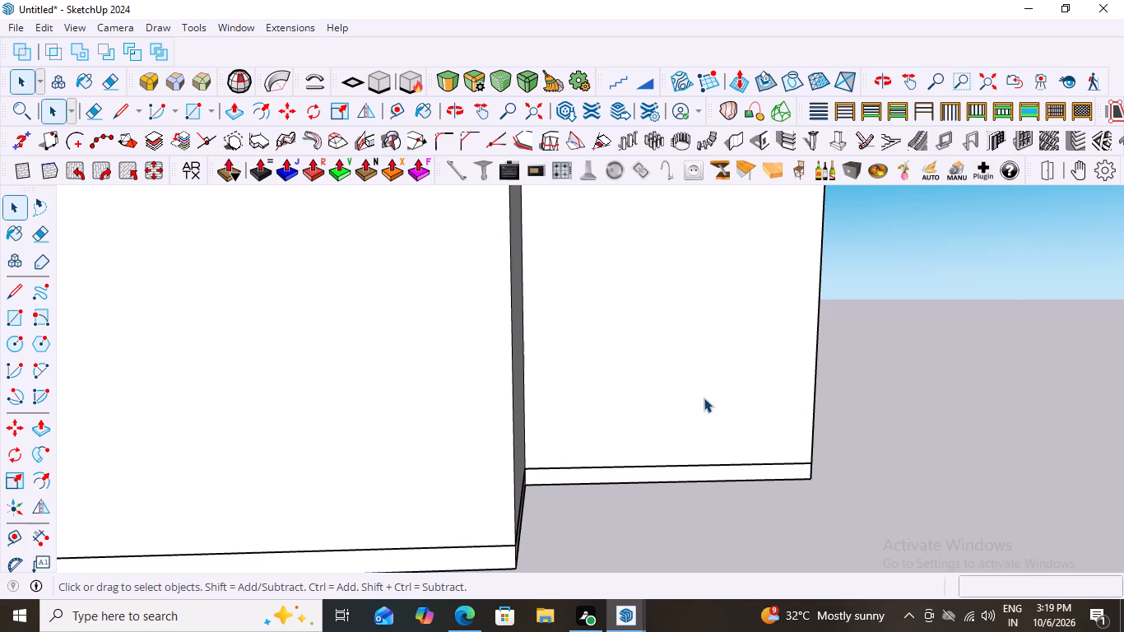
double_click(704, 397)
click(704, 397)
triple_click(704, 397)
double_click(704, 397)
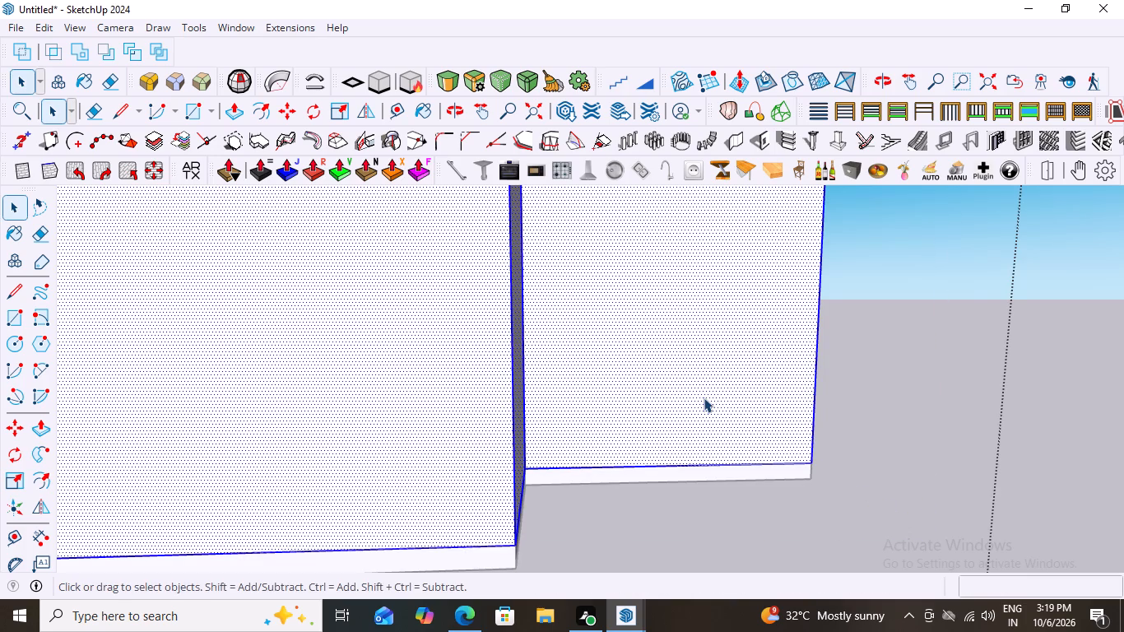
right_click(695, 397)
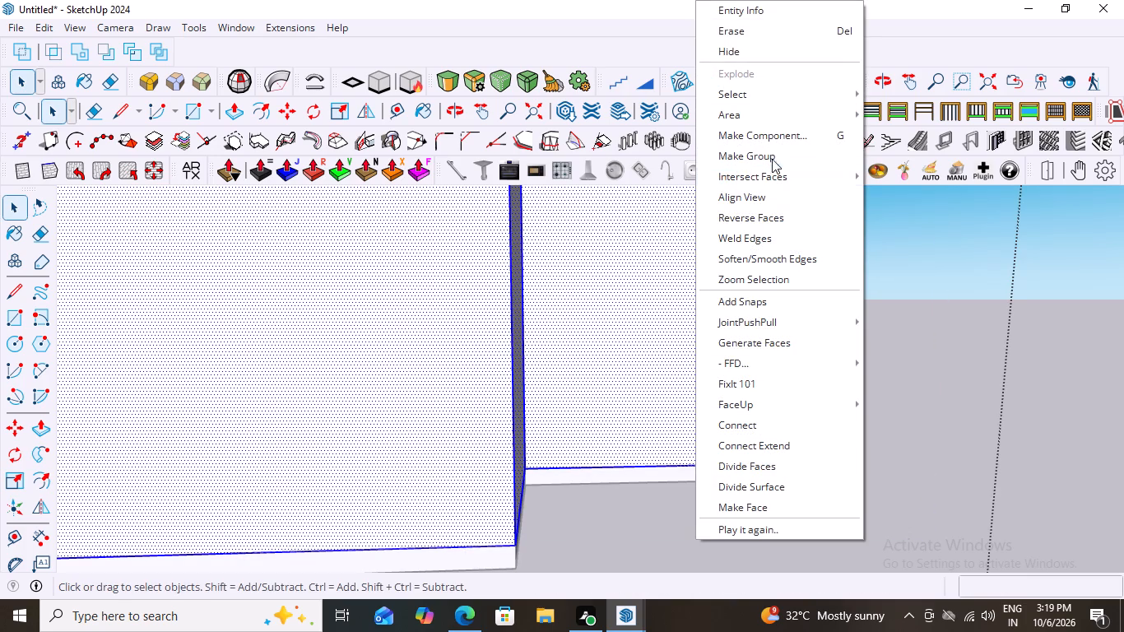
click(758, 154)
scroll(520, 379, down, 16)
click(692, 379)
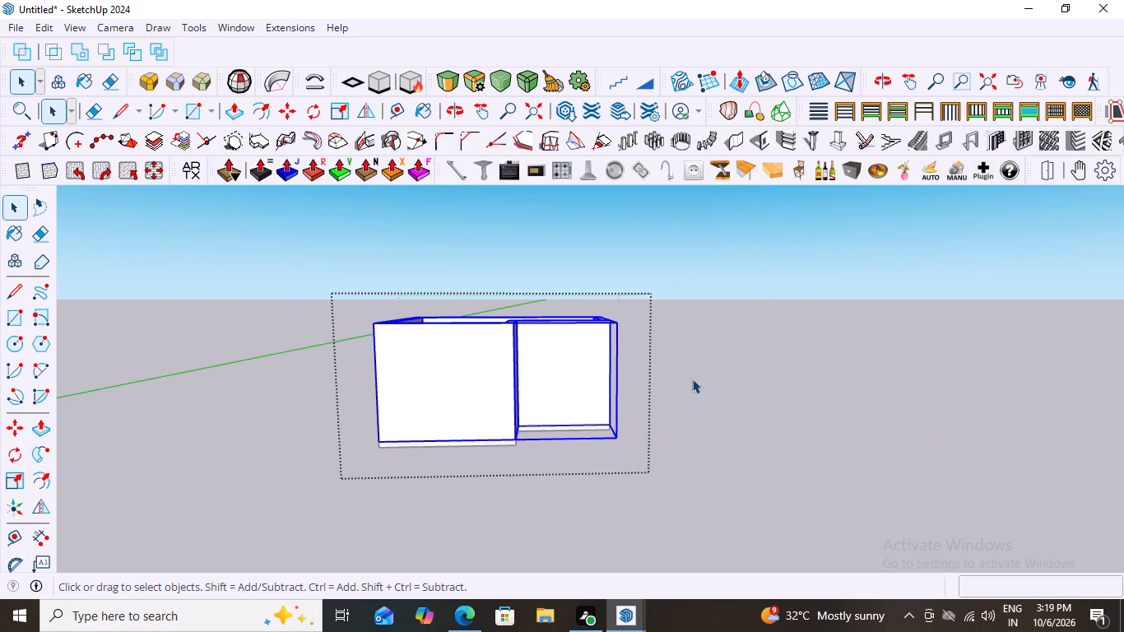
scroll(578, 407, up, 6)
click(560, 397)
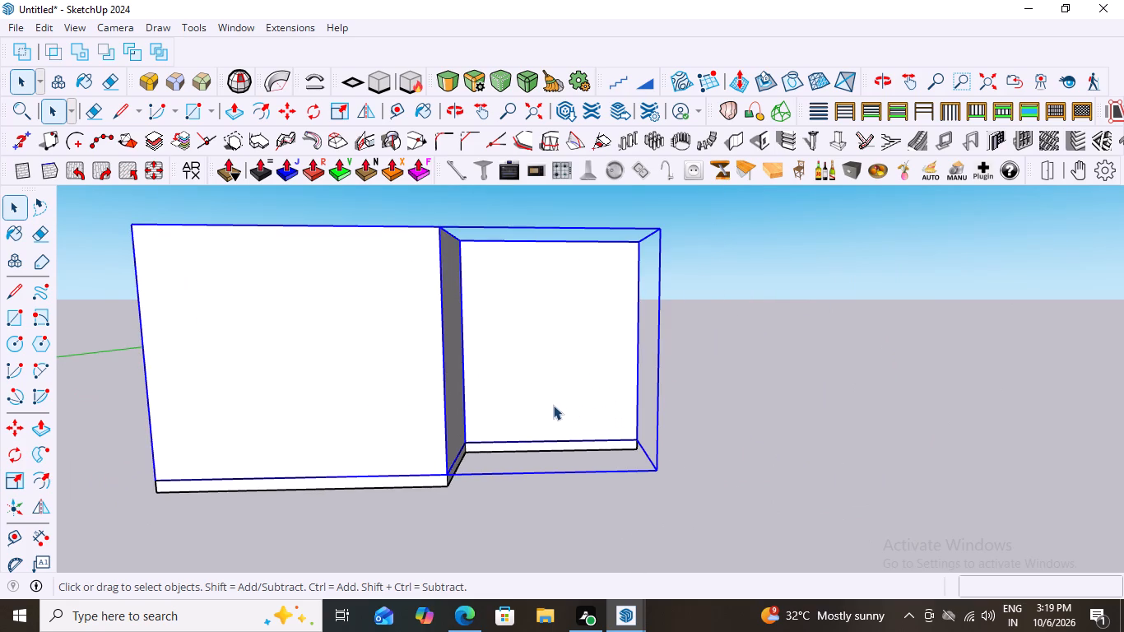
scroll(479, 422, up, 2)
click(532, 392)
click(898, 382)
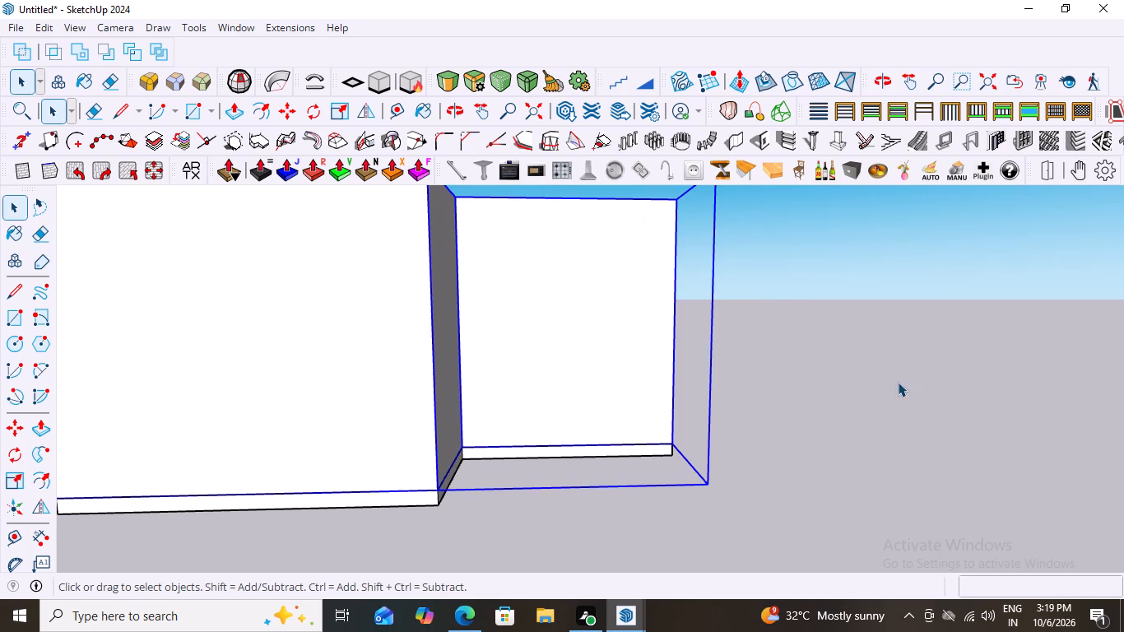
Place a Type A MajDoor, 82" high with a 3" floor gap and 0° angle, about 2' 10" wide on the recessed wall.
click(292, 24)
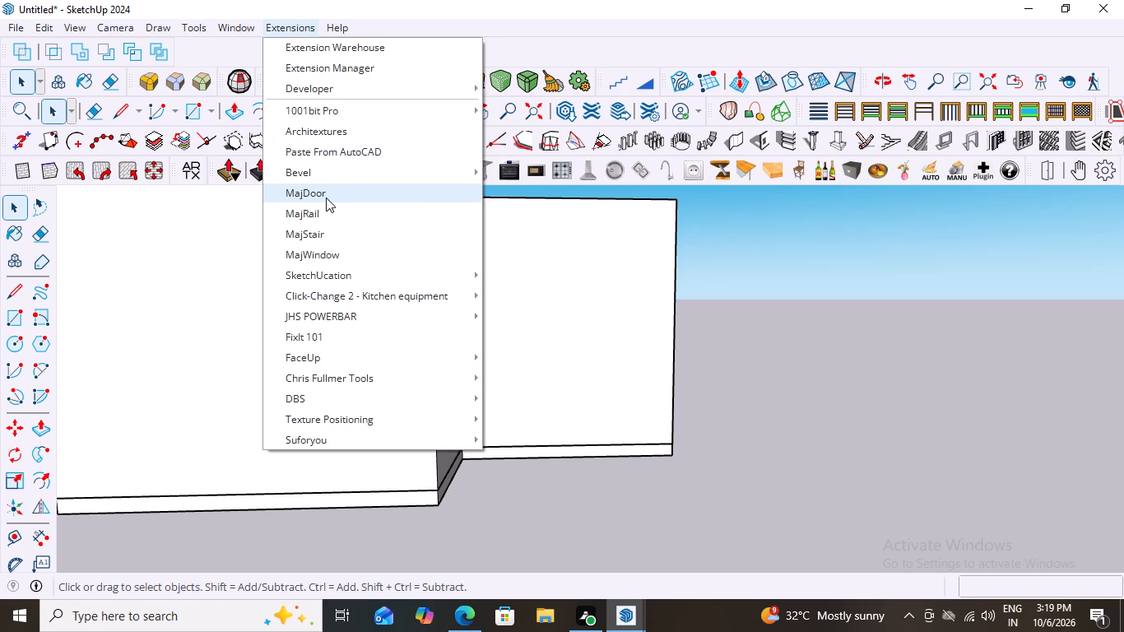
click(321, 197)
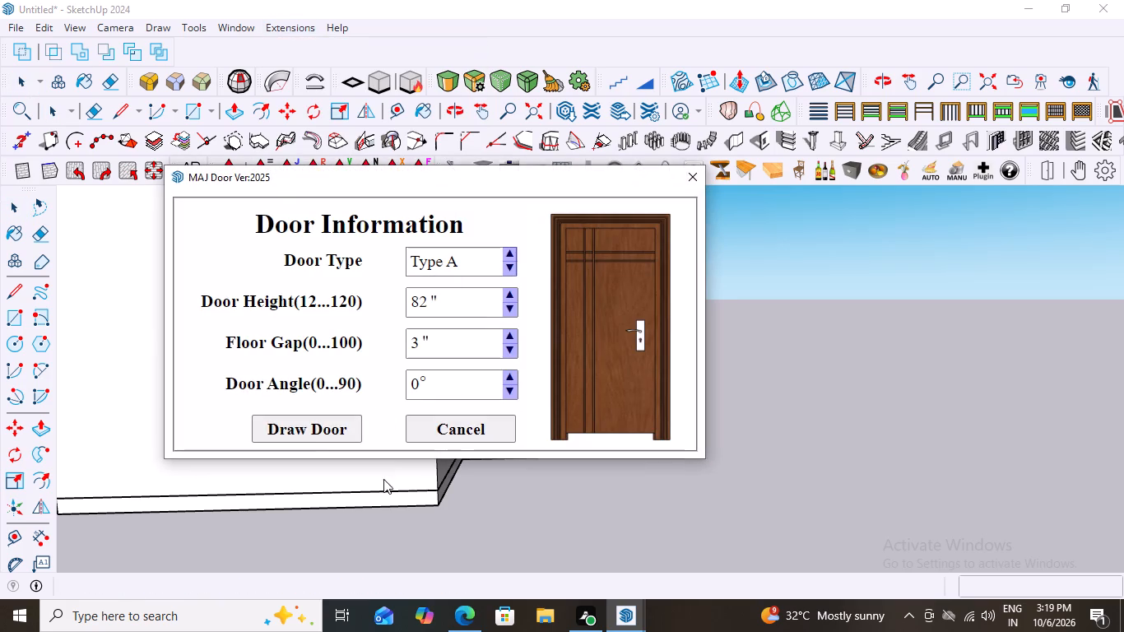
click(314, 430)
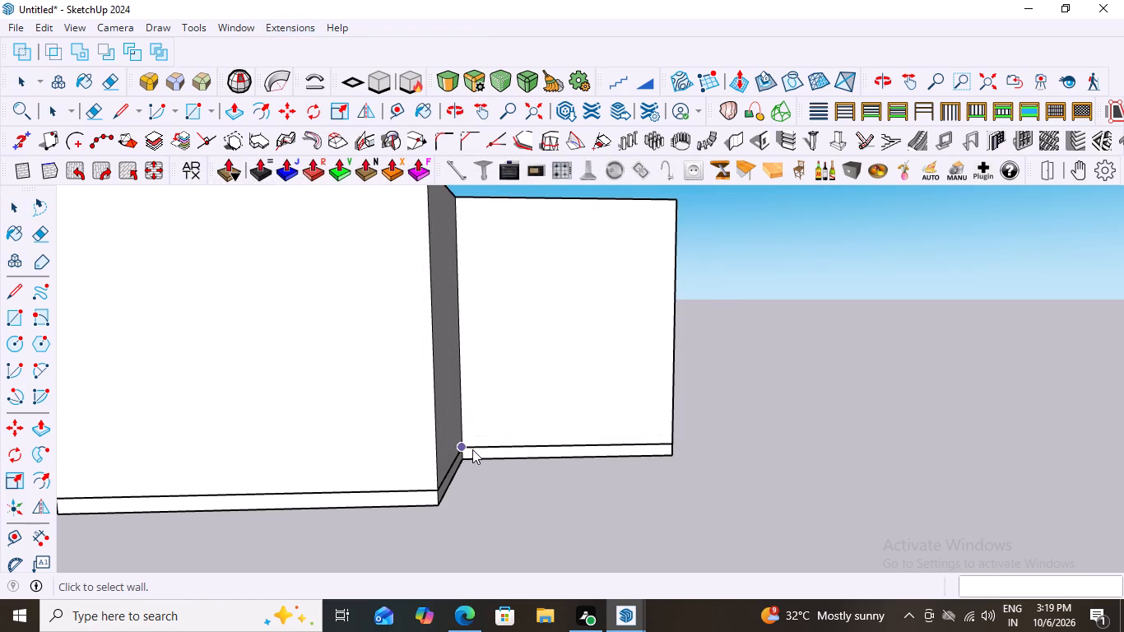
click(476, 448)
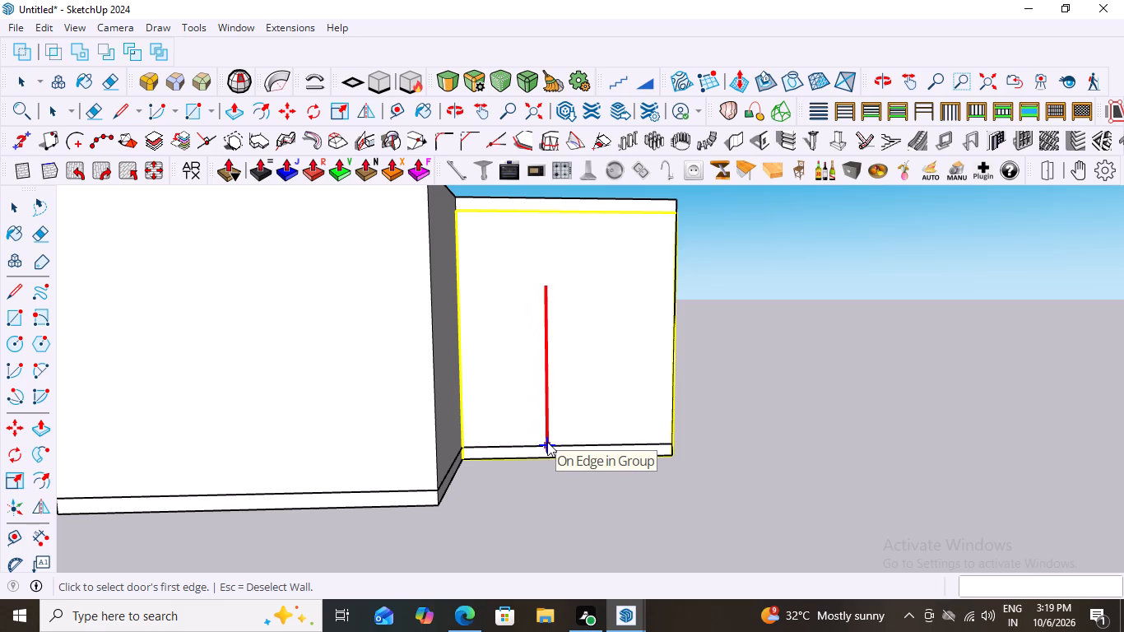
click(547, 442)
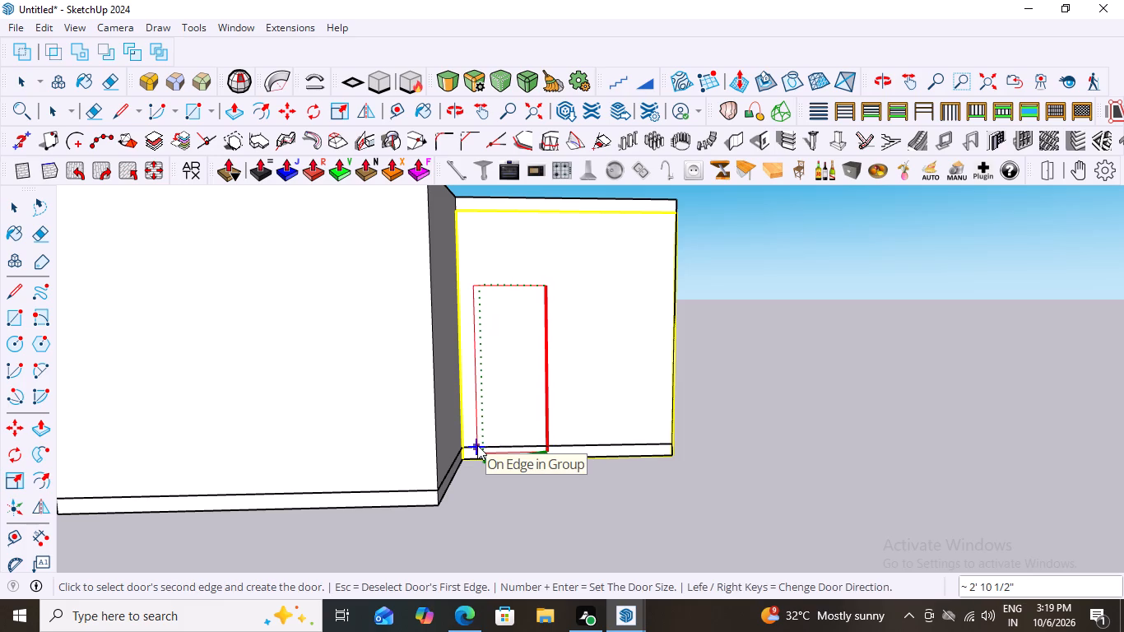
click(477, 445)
Examine the placed door up close, from the side and from above, checking how it sits in the wall and against the slab.
scroll(513, 454, up, 2)
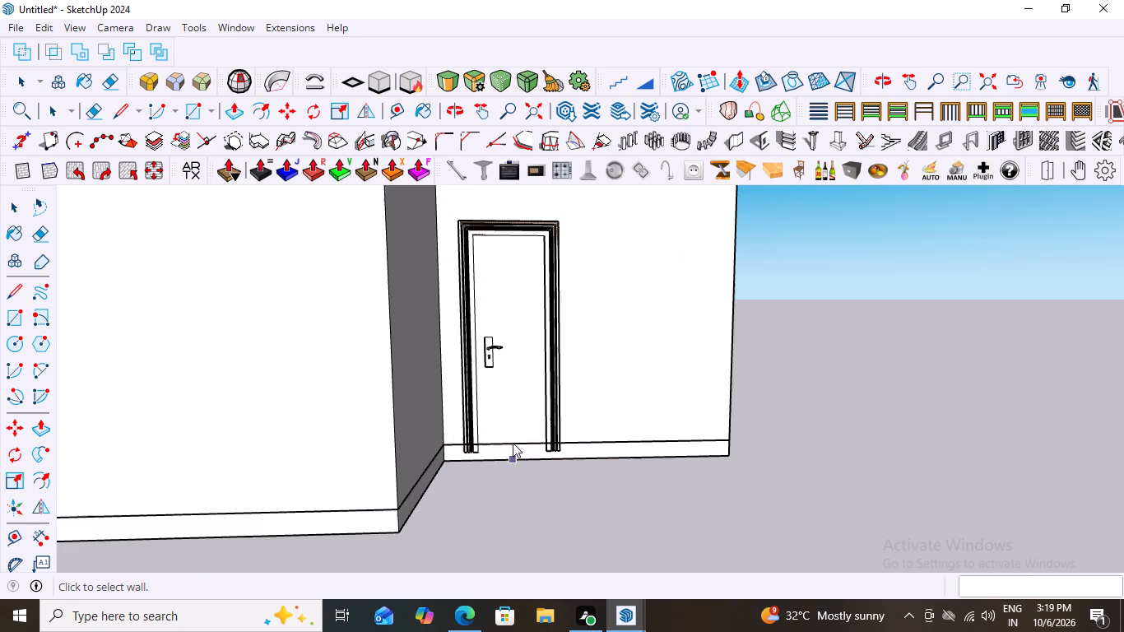
scroll(513, 443, up, 9)
scroll(489, 459, down, 11)
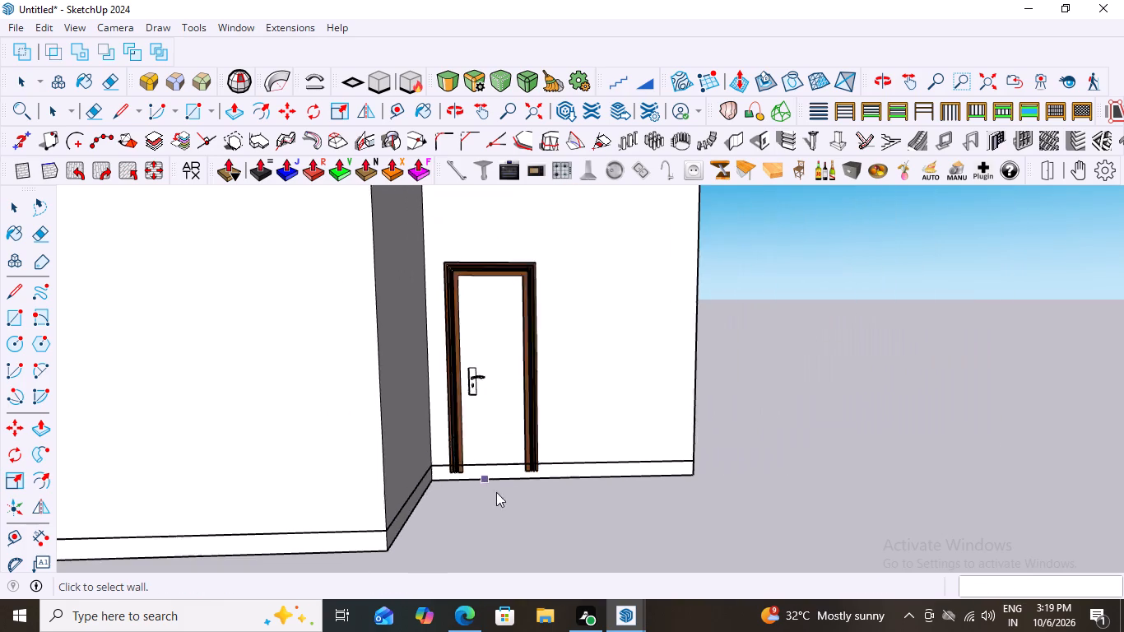
scroll(517, 547, down, 3)
middle_drag(658, 461, 453, 517)
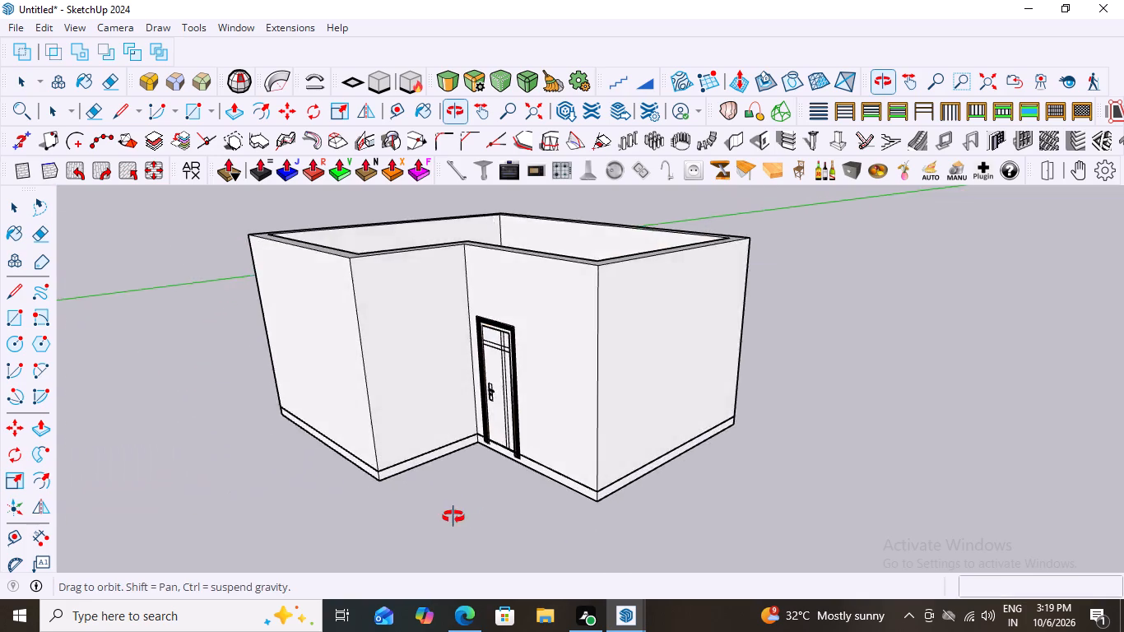
middle_drag(453, 517, 740, 591)
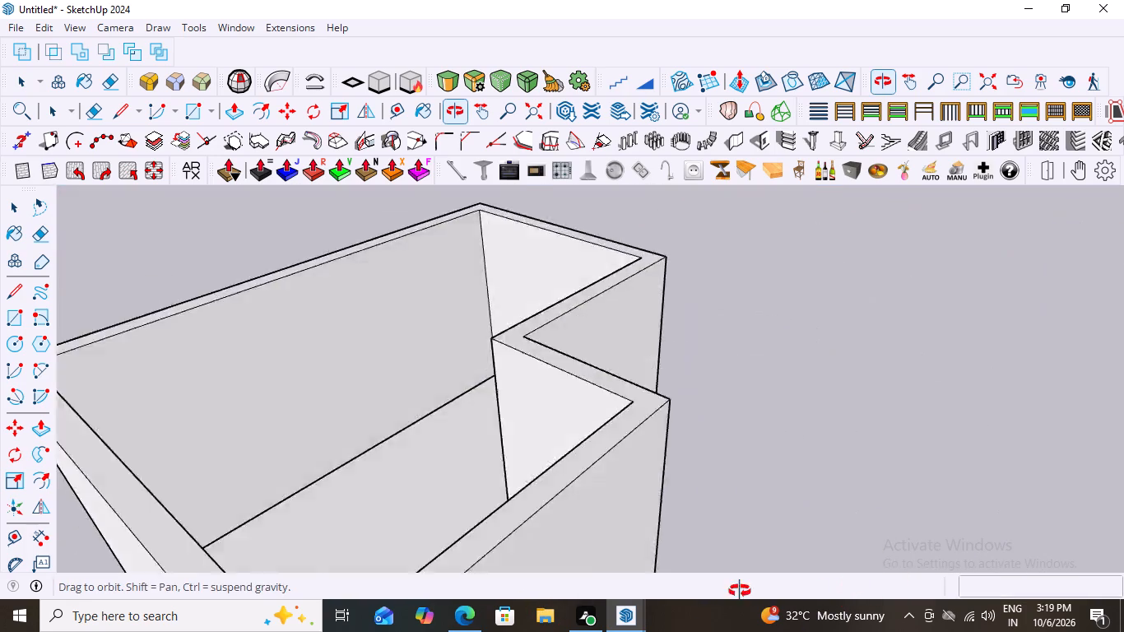
middle_drag(740, 591, 593, 502)
scroll(483, 481, up, 4)
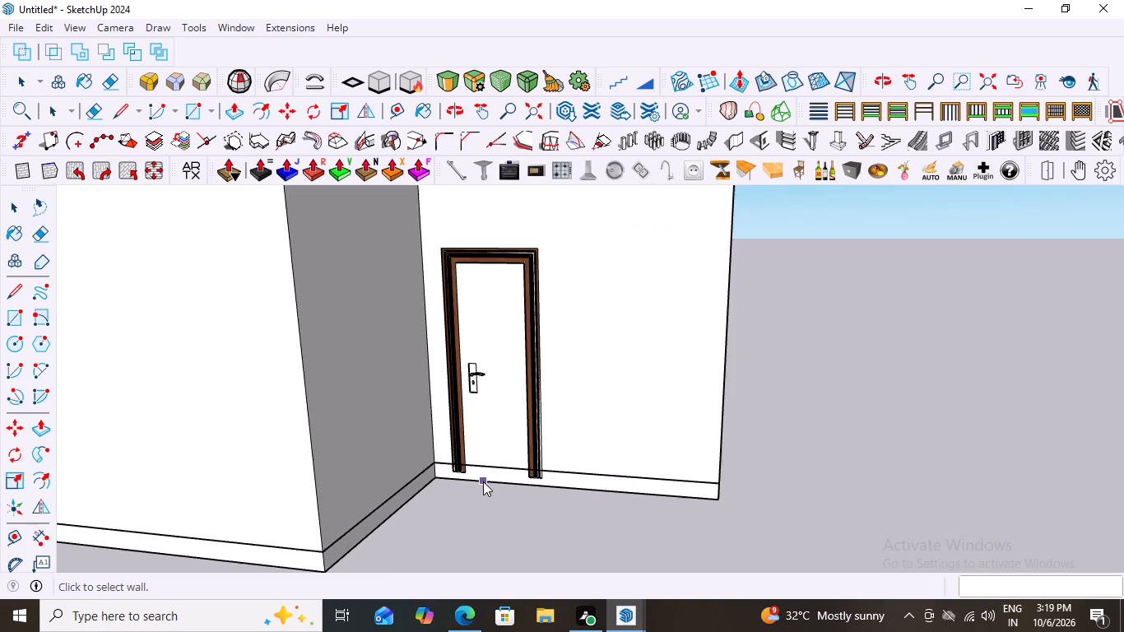
scroll(483, 481, up, 3)
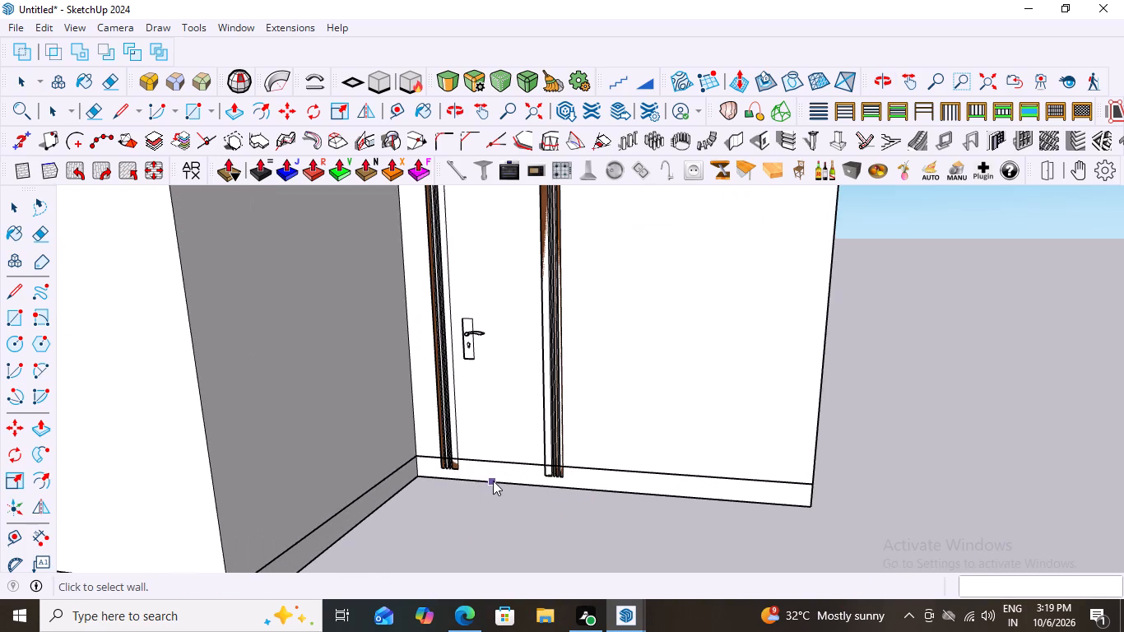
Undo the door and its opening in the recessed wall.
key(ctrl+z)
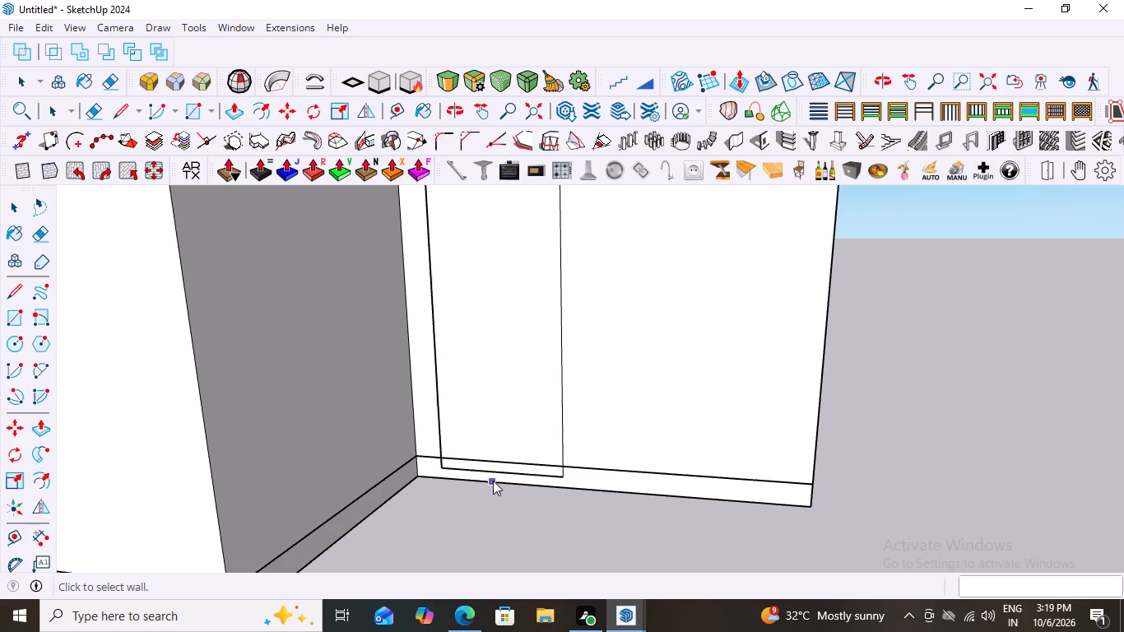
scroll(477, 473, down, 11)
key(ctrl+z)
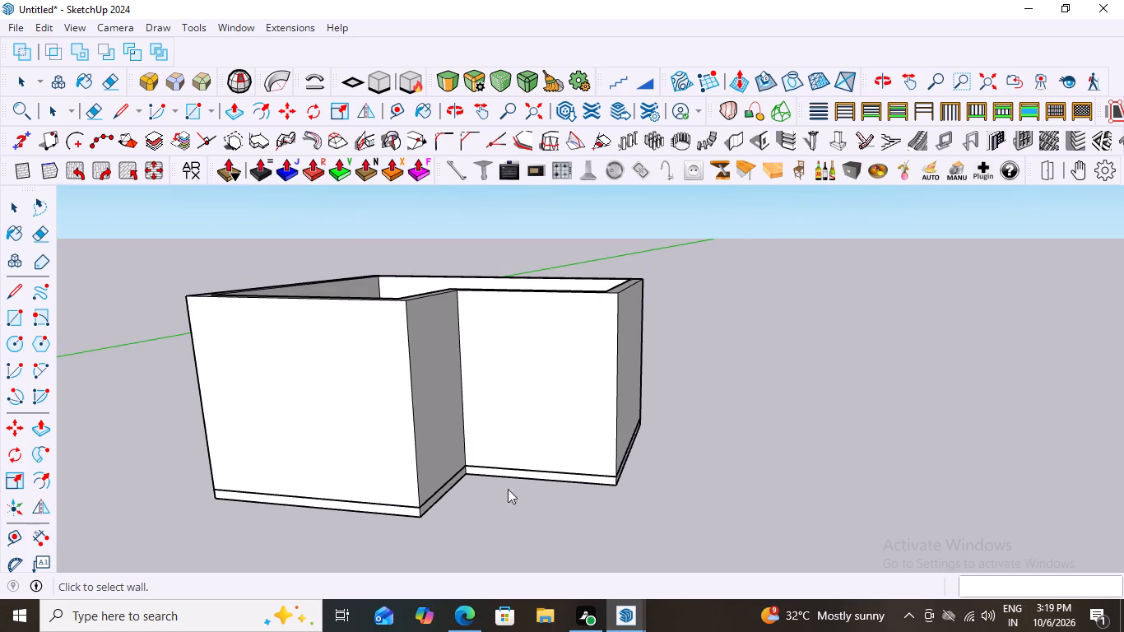
Hide the floor slab group beneath the ground-floor walls.
scroll(483, 482, up, 2)
key(space)
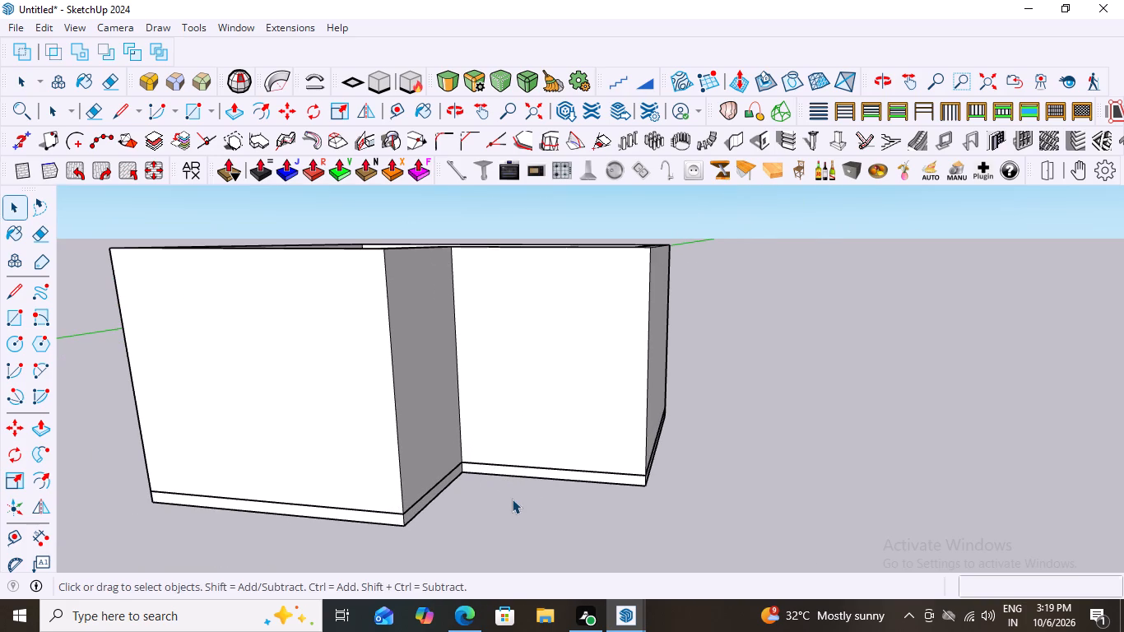
click(502, 468)
scroll(528, 496, up, 2)
middle_drag(549, 500, 576, 488)
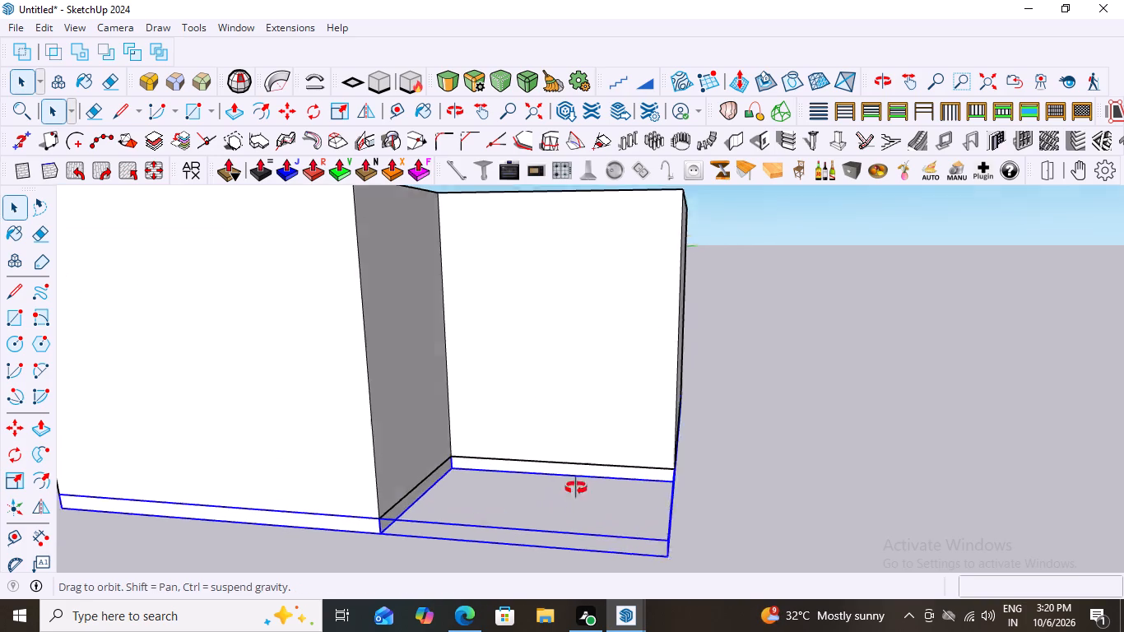
middle_drag(576, 488, 579, 481)
scroll(532, 478, up, 1)
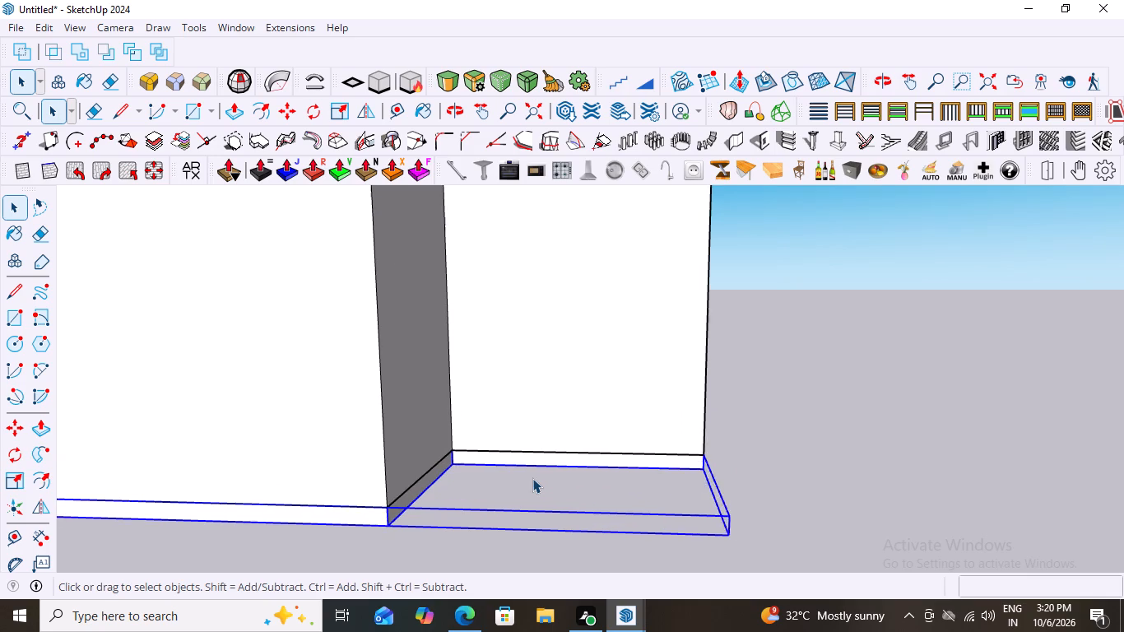
scroll(532, 478, up, 1)
middle_drag(522, 480, 539, 482)
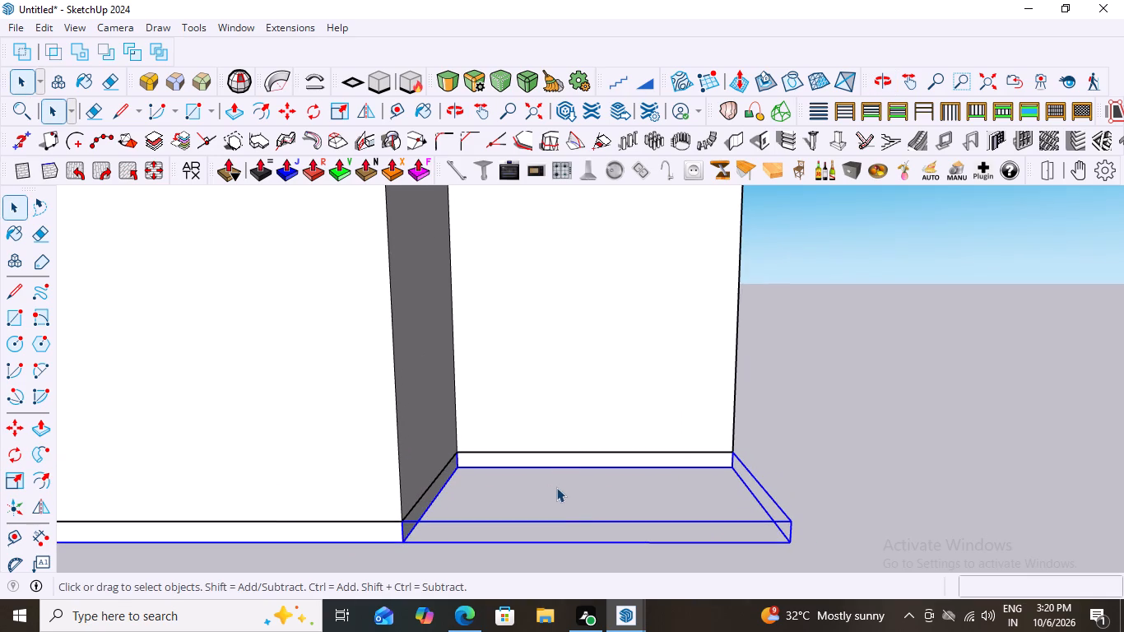
right_click(564, 500)
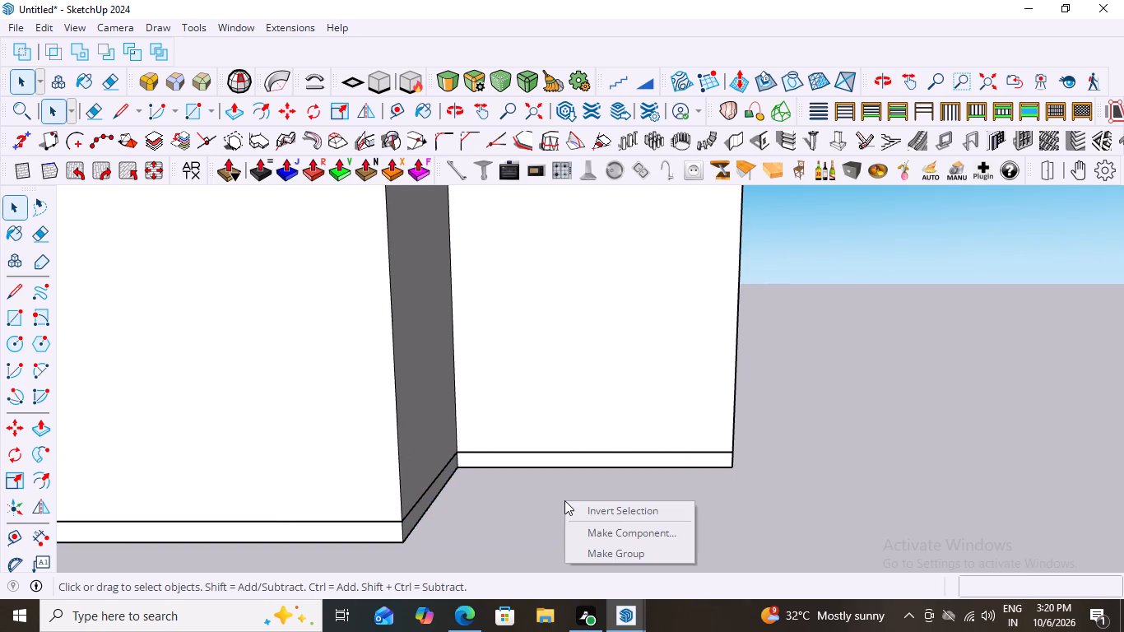
click(506, 490)
click(420, 502)
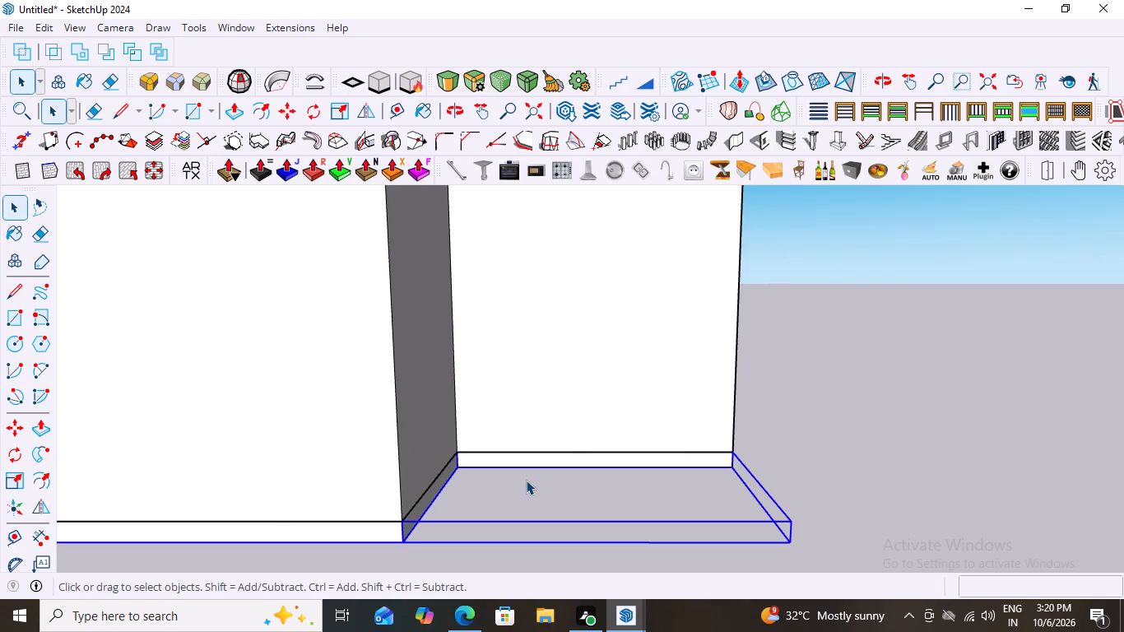
right_click(528, 475)
click(522, 459)
right_click(522, 459)
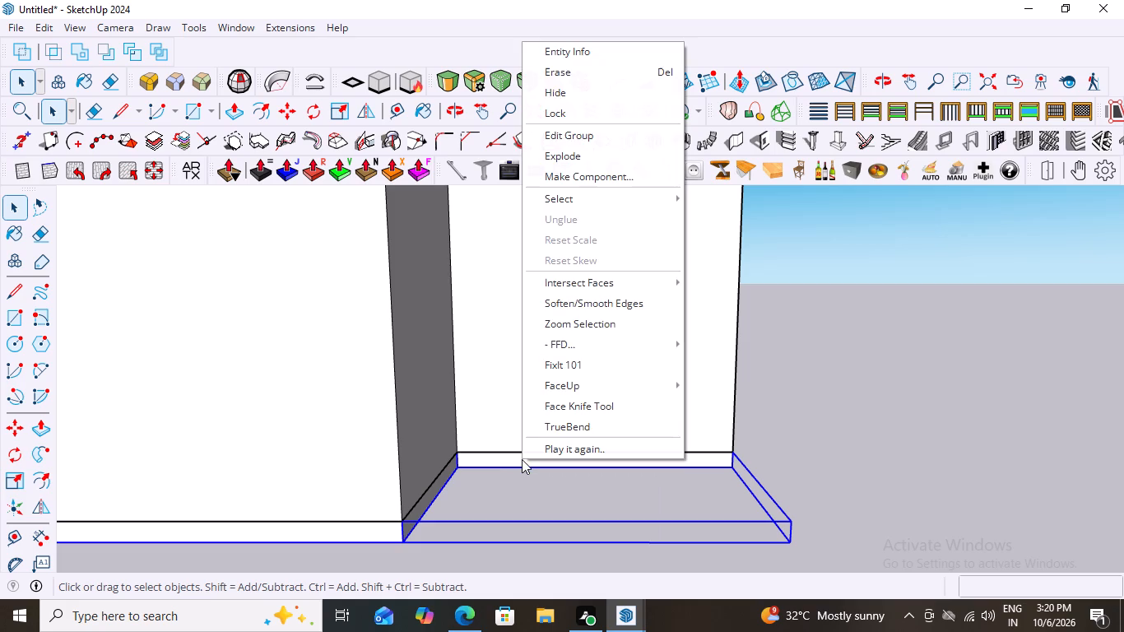
click(553, 88)
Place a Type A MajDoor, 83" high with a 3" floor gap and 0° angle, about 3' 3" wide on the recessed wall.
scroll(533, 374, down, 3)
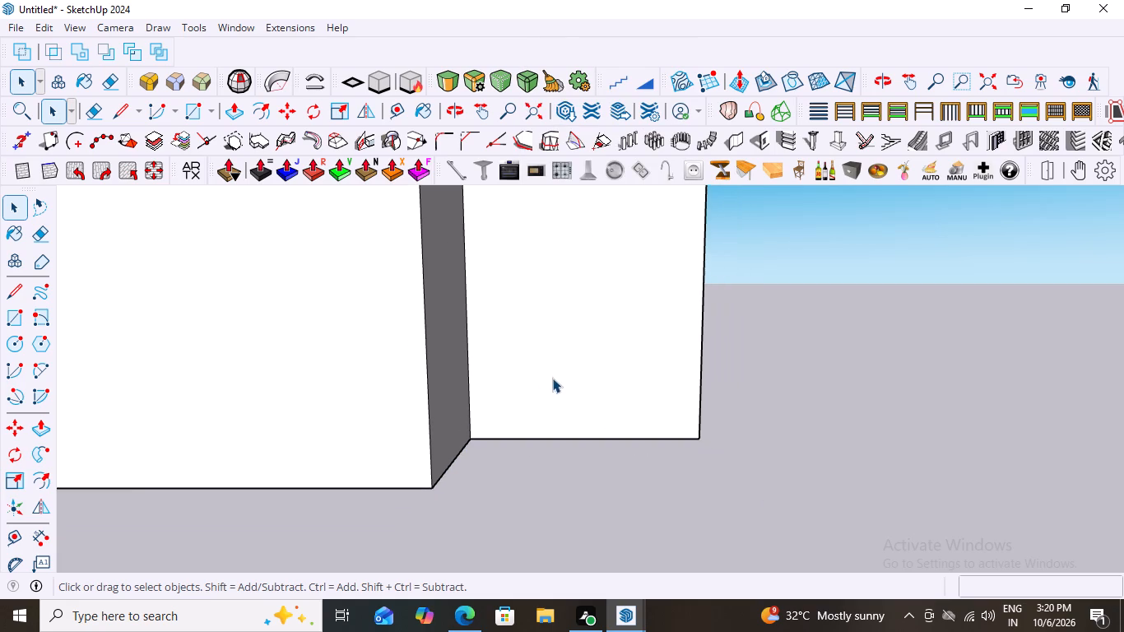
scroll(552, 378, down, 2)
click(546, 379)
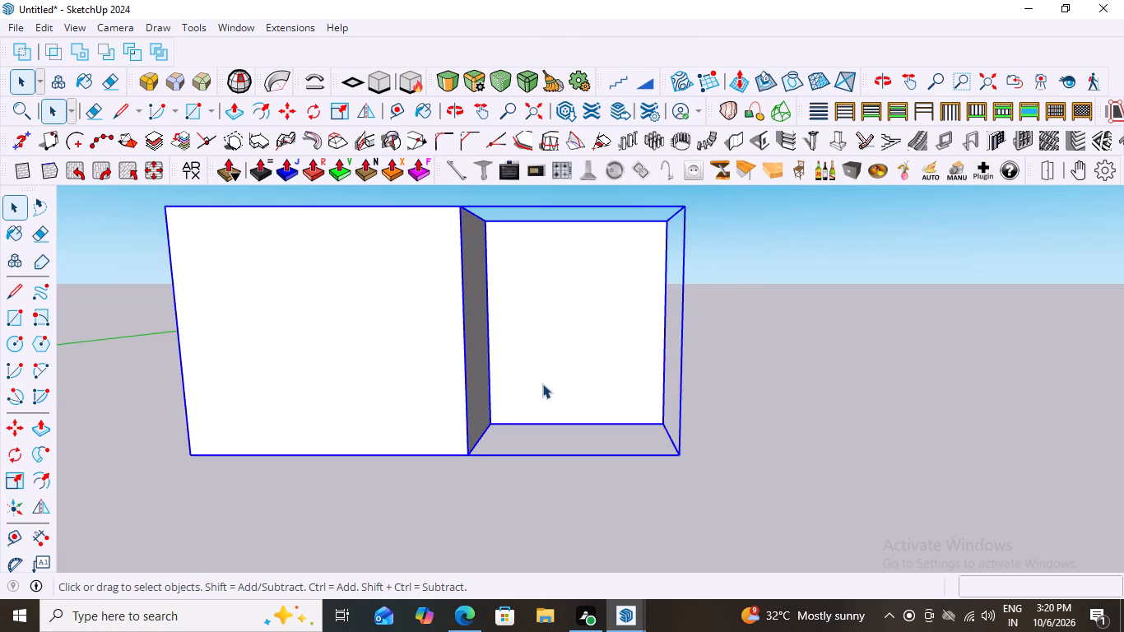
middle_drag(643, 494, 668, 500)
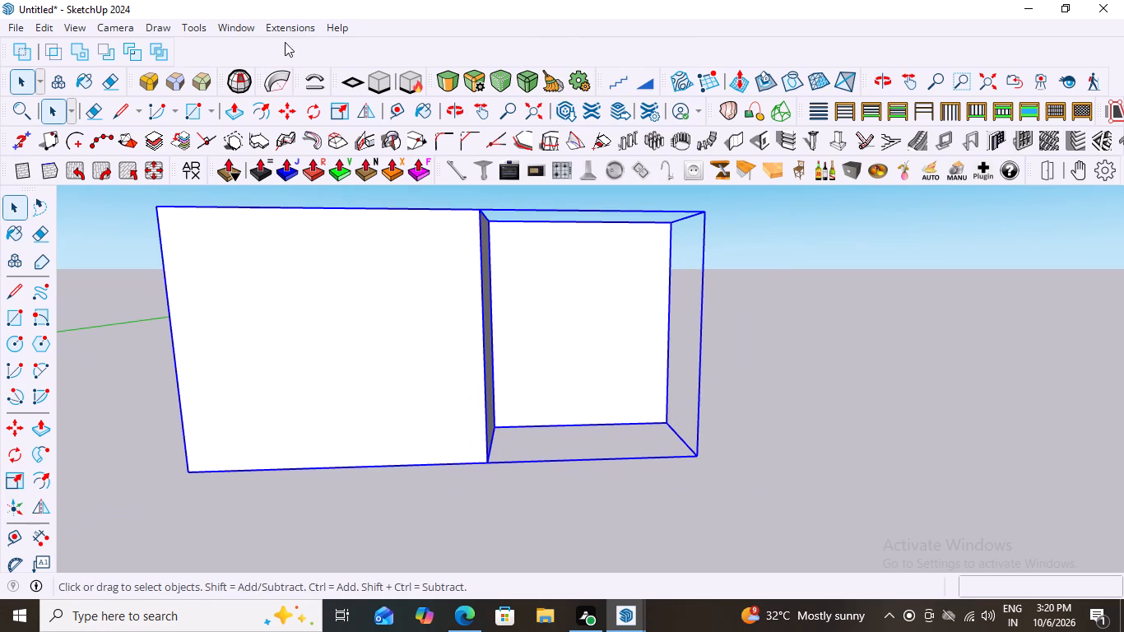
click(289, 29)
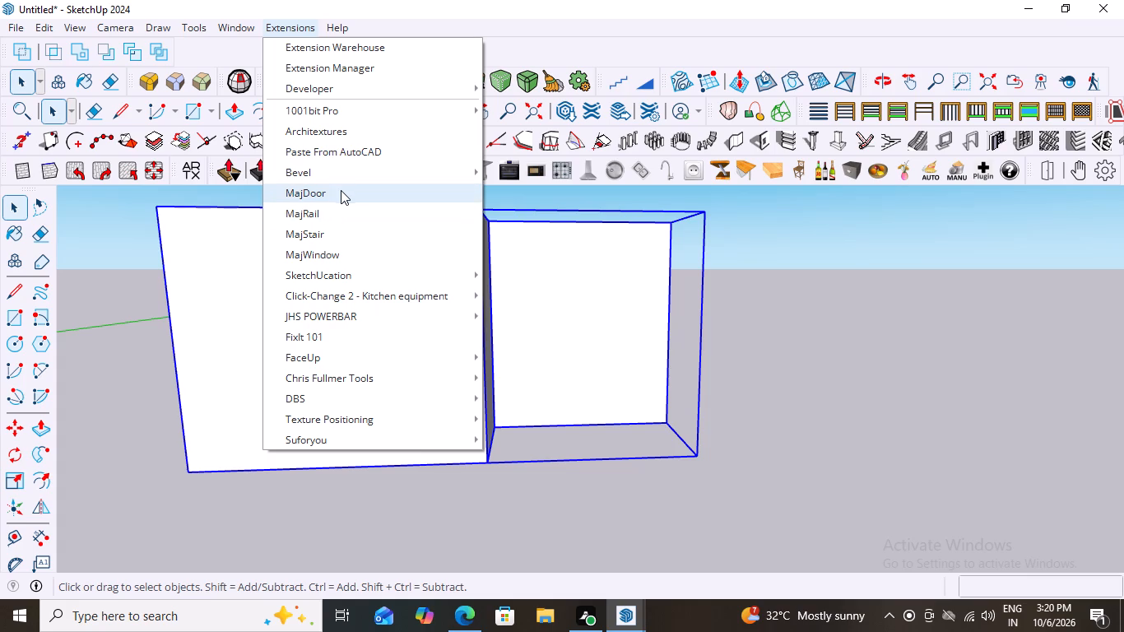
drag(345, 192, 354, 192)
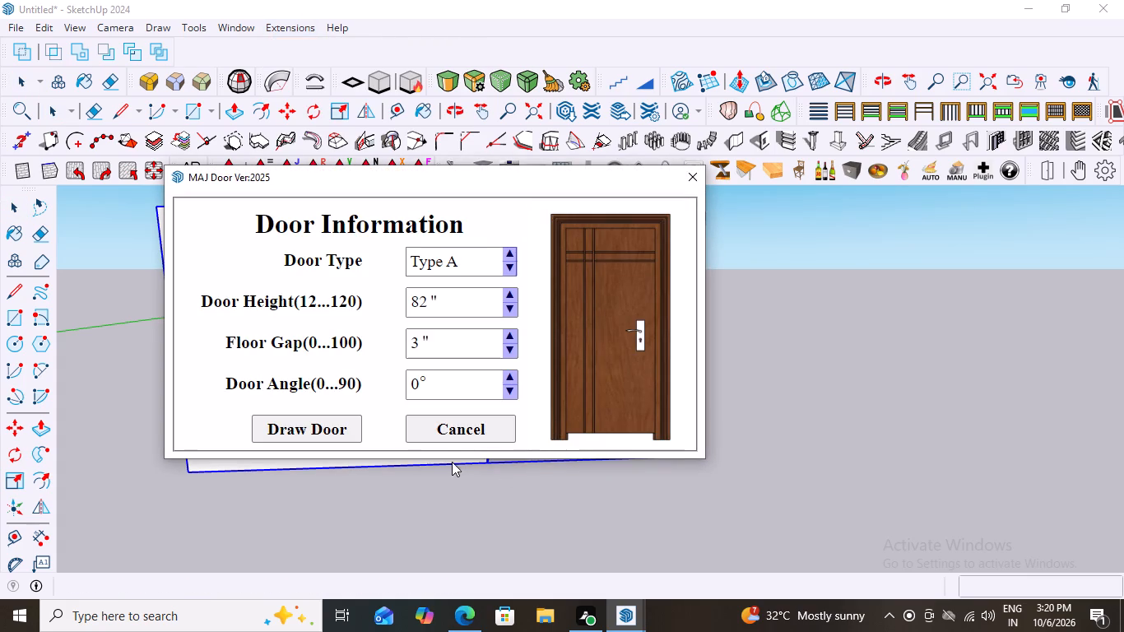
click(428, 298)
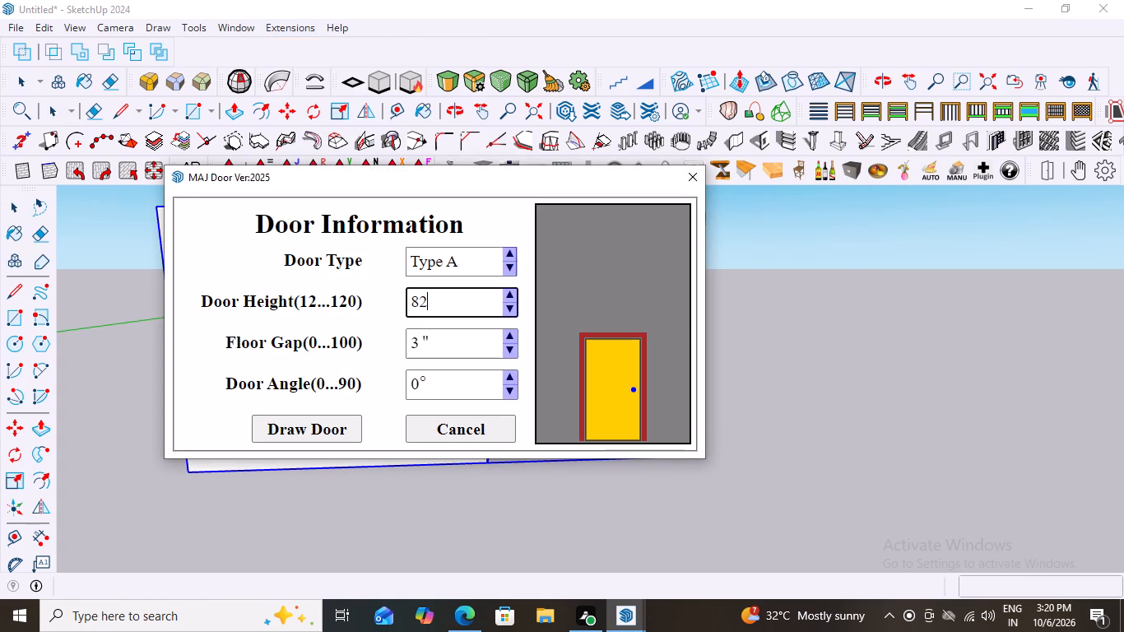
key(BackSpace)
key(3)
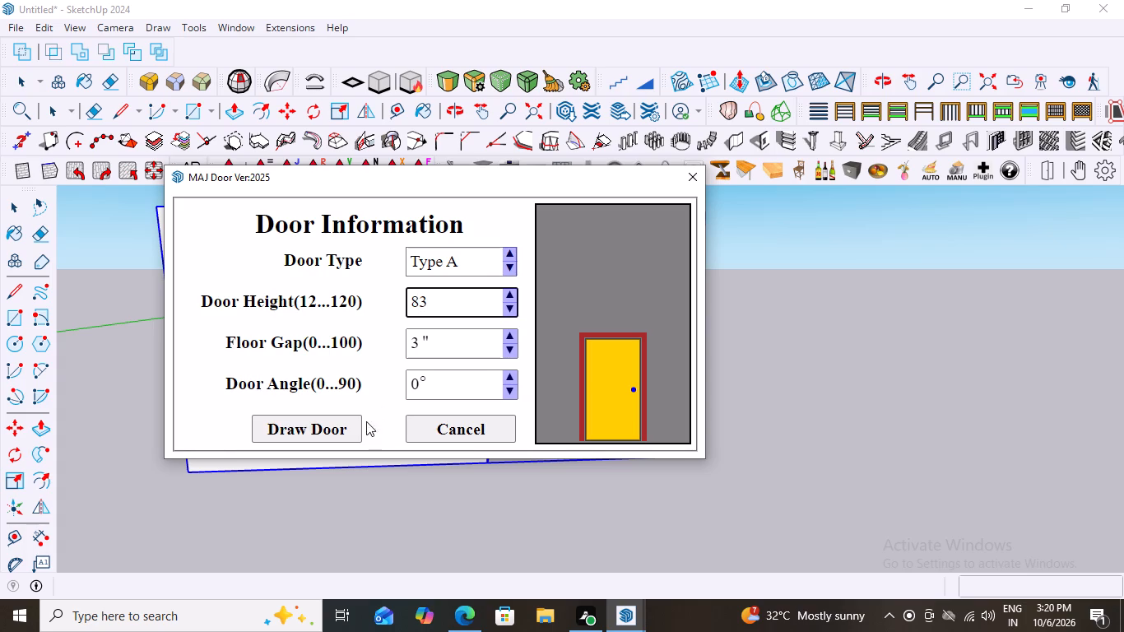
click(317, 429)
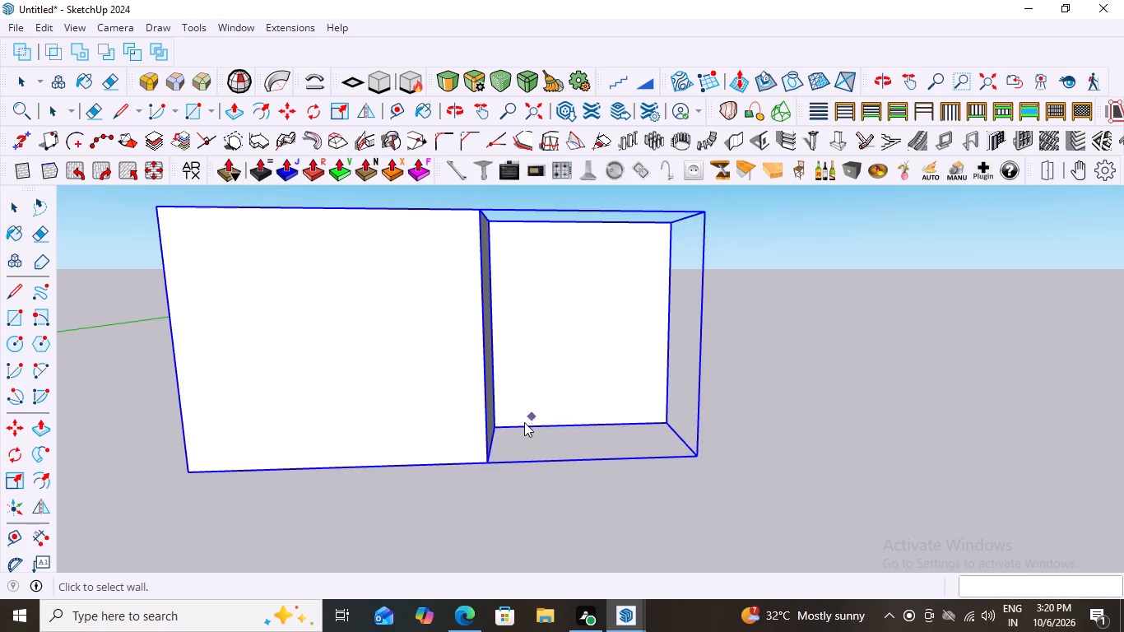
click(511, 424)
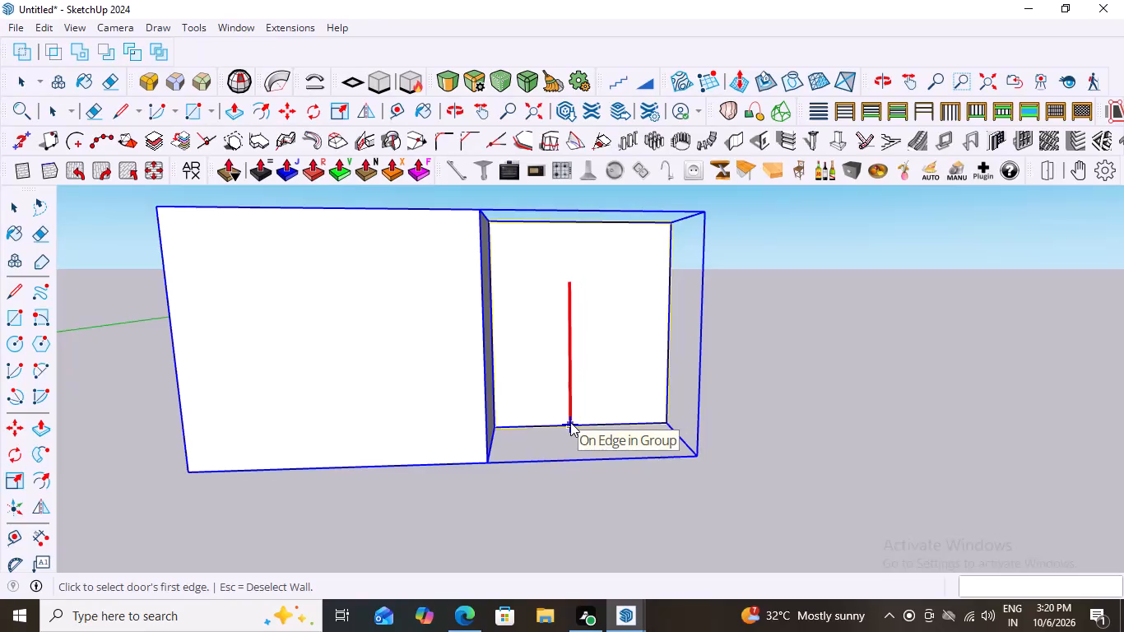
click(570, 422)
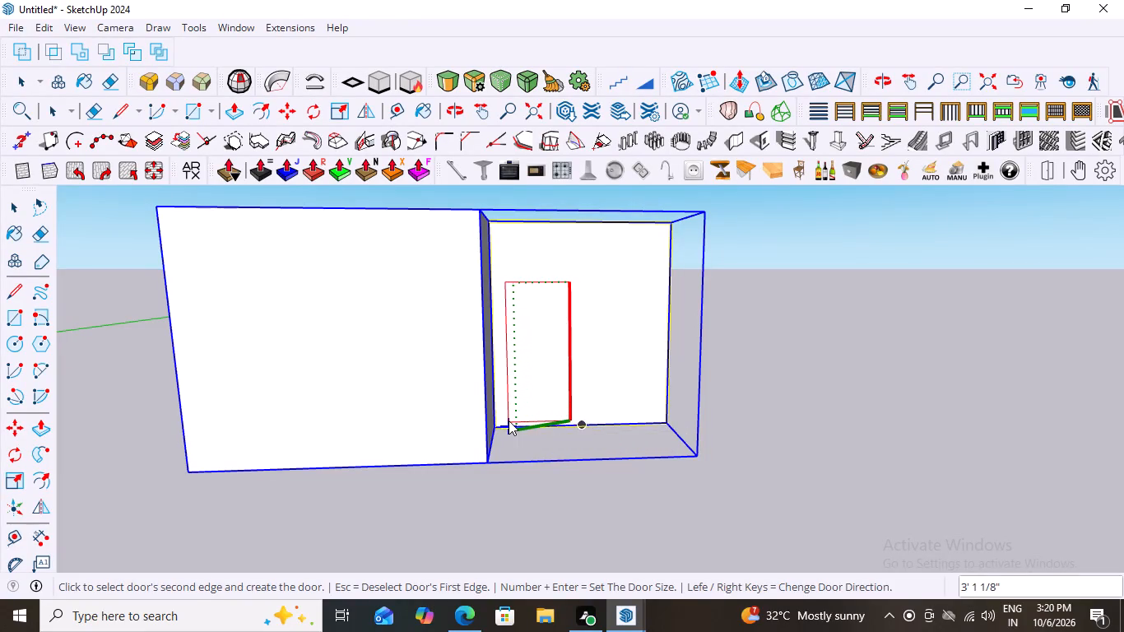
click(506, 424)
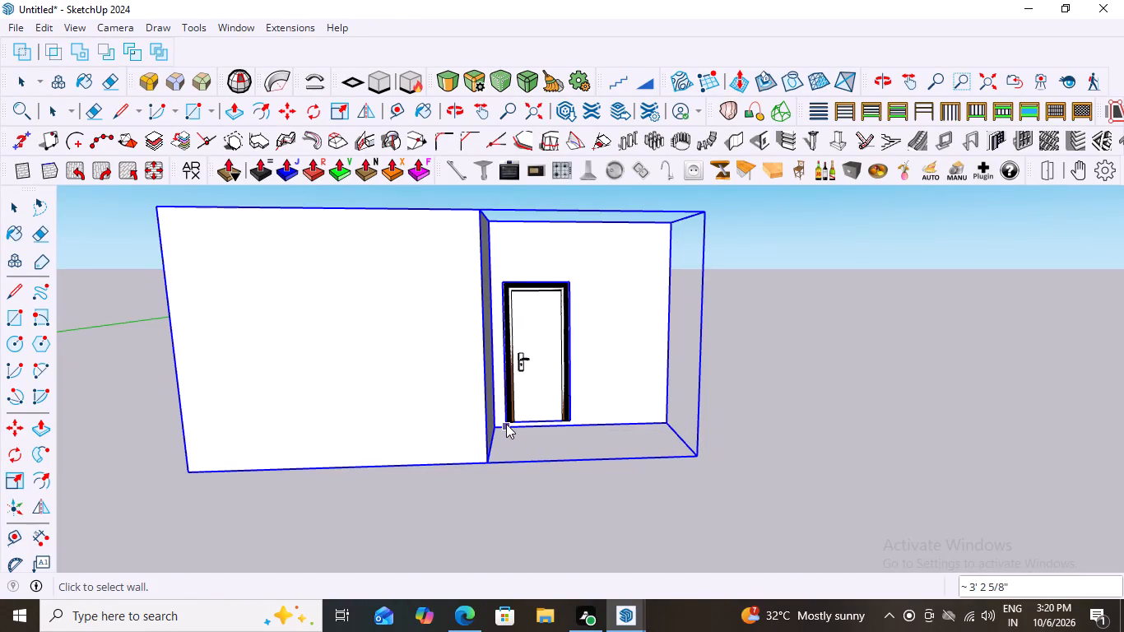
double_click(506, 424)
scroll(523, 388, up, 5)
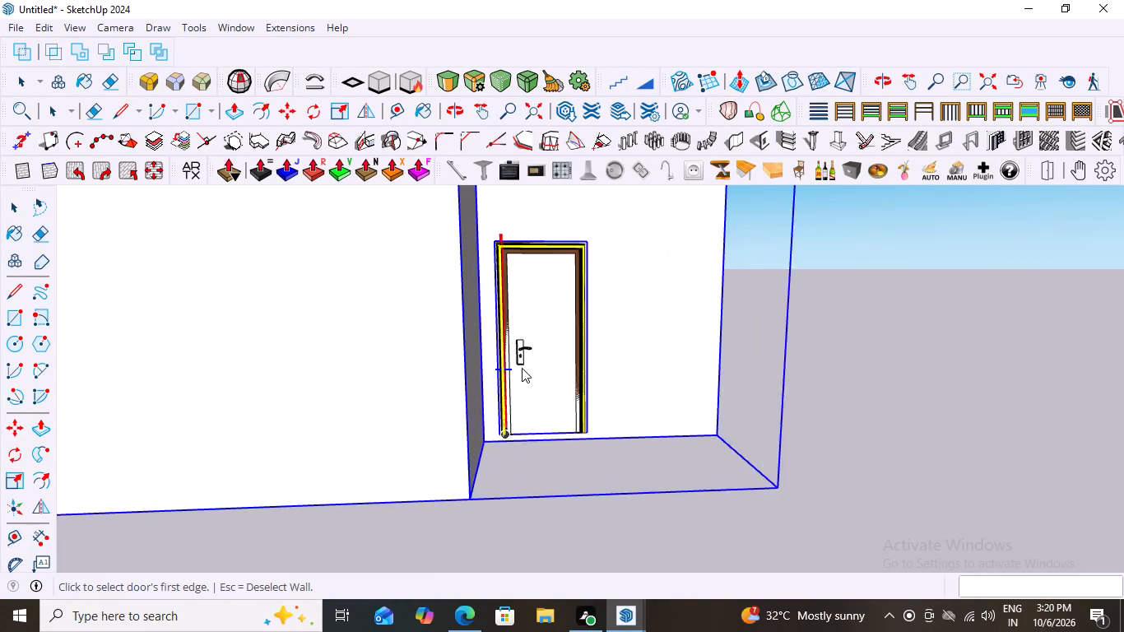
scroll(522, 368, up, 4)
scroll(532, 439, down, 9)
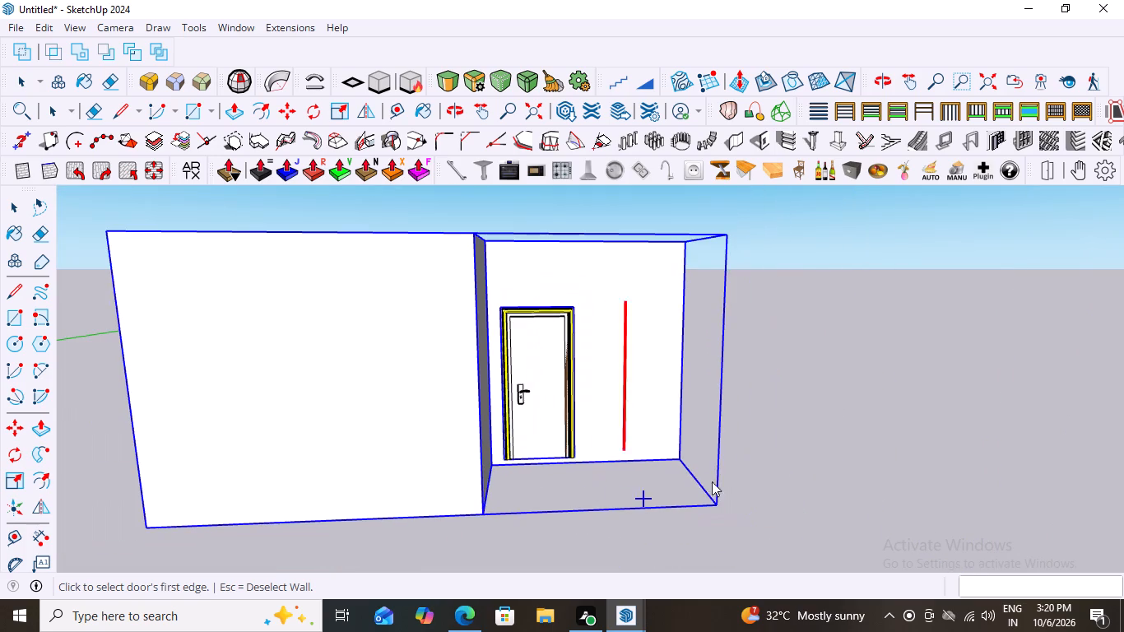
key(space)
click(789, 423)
Examine the placed door from above, from the side and up close at the base of the recessed wall.
middle_drag(513, 474, 459, 631)
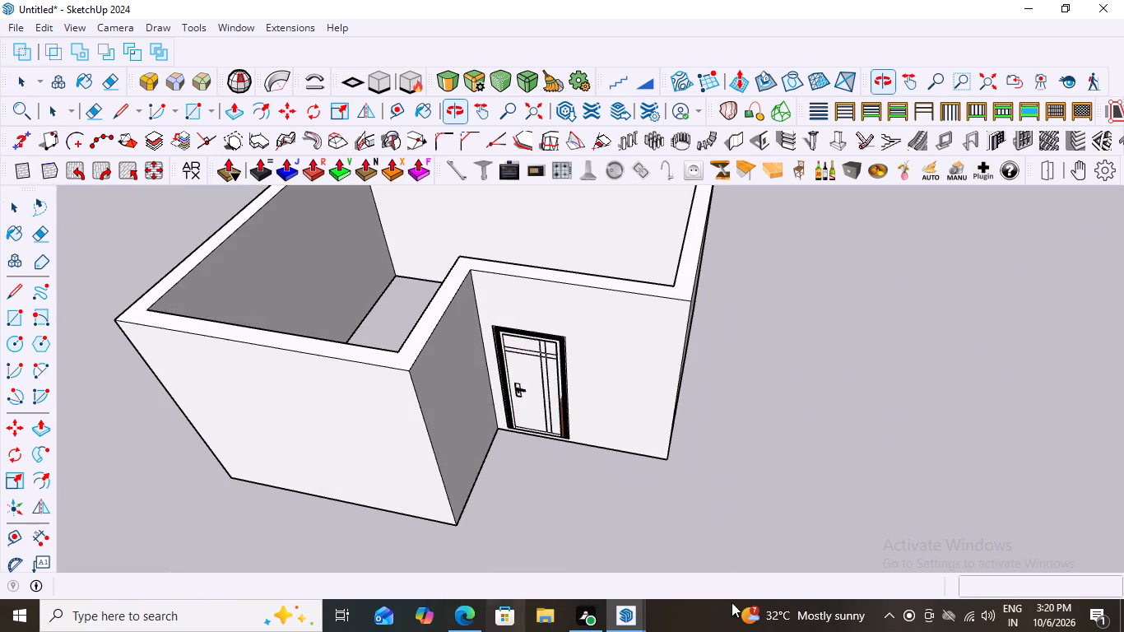
middle_drag(542, 349, 476, 408)
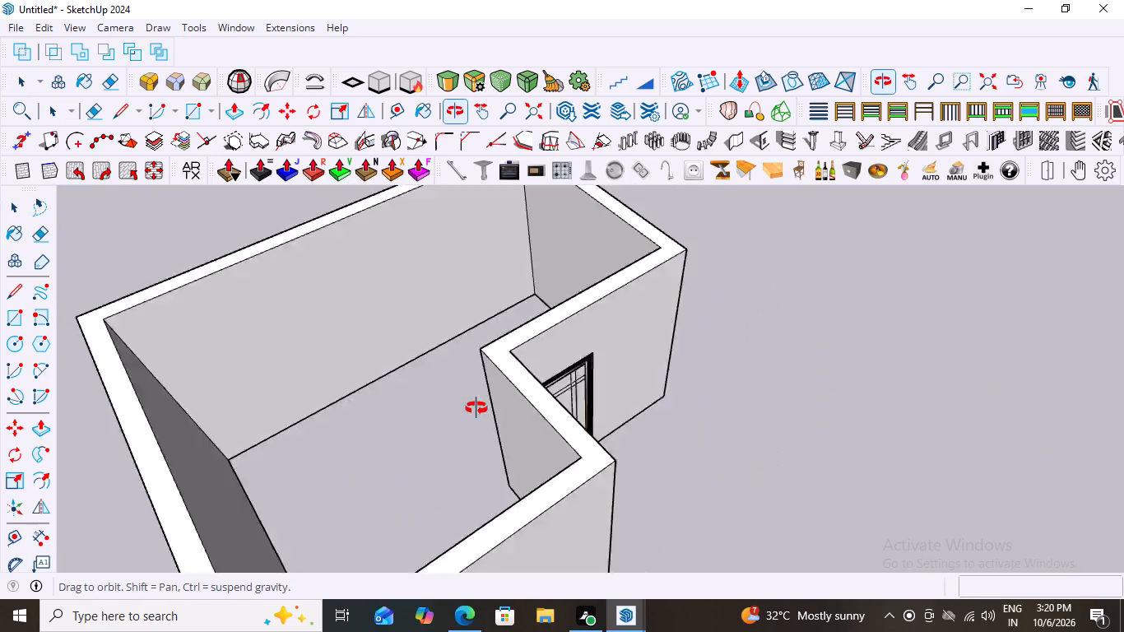
middle_drag(476, 408, 228, 342)
middle_drag(509, 315, 755, 307)
scroll(555, 388, up, 4)
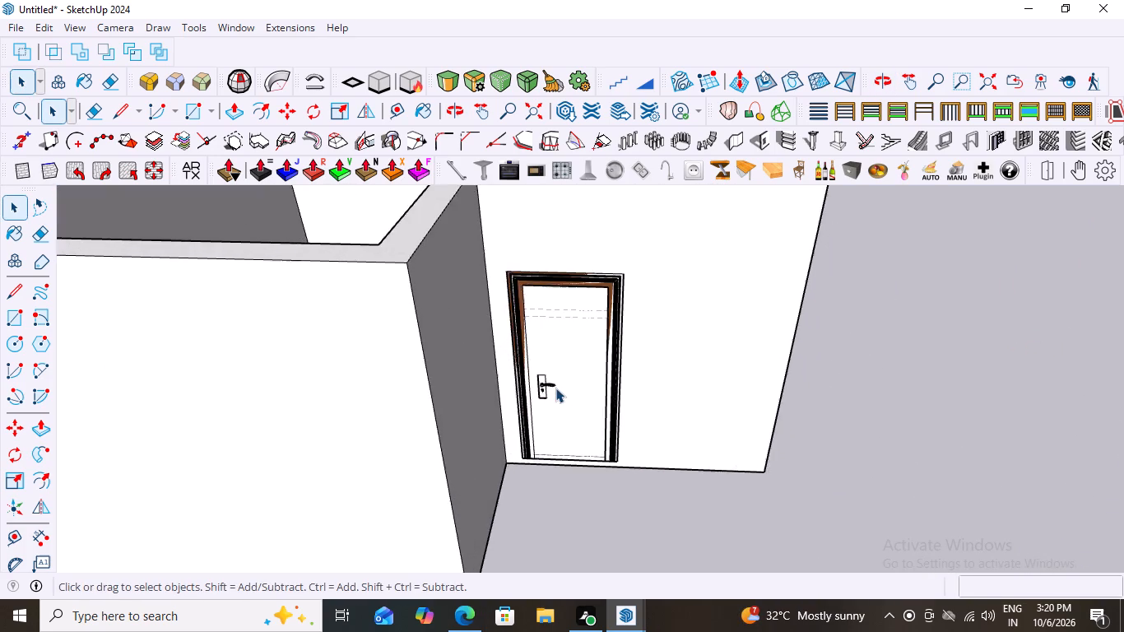
scroll(555, 388, up, 3)
scroll(555, 388, down, 3)
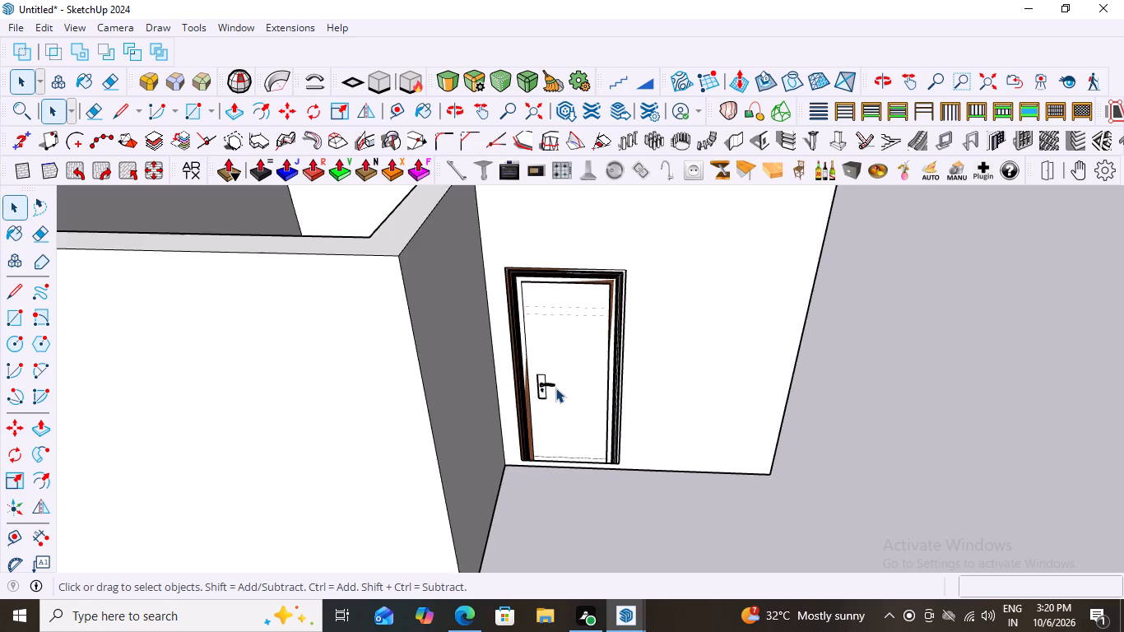
scroll(555, 388, down, 3)
scroll(620, 426, up, 7)
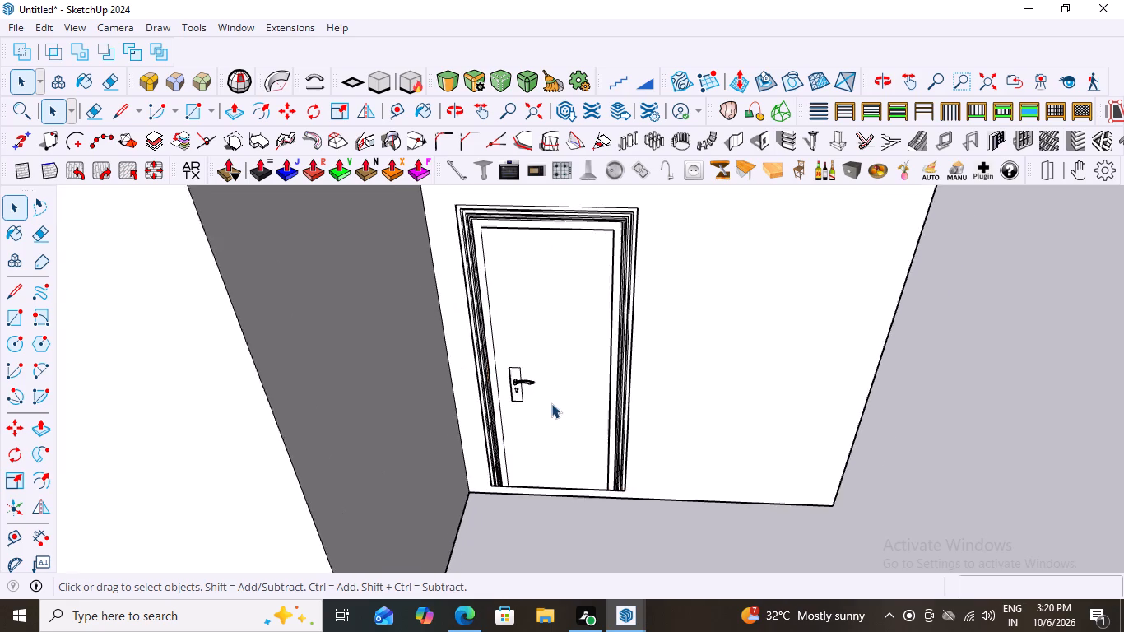
scroll(560, 402, up, 4)
Open the door's nested groups to inspect them against the wall, and leave the groups.
click(569, 407)
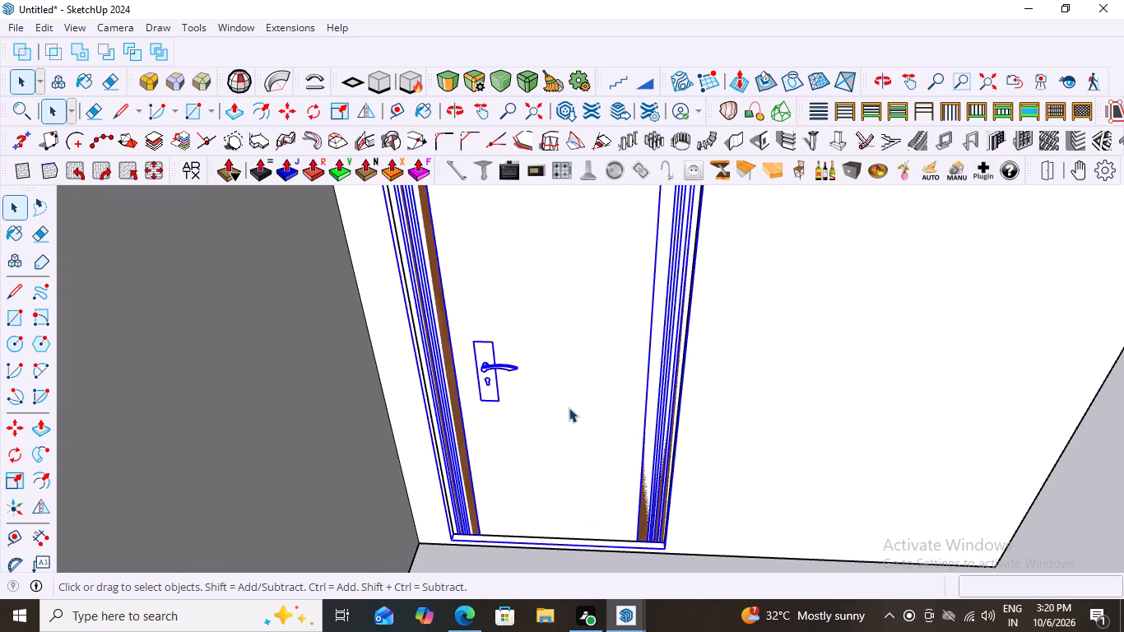
triple_click(569, 407)
click(569, 407)
scroll(513, 407, down, 4)
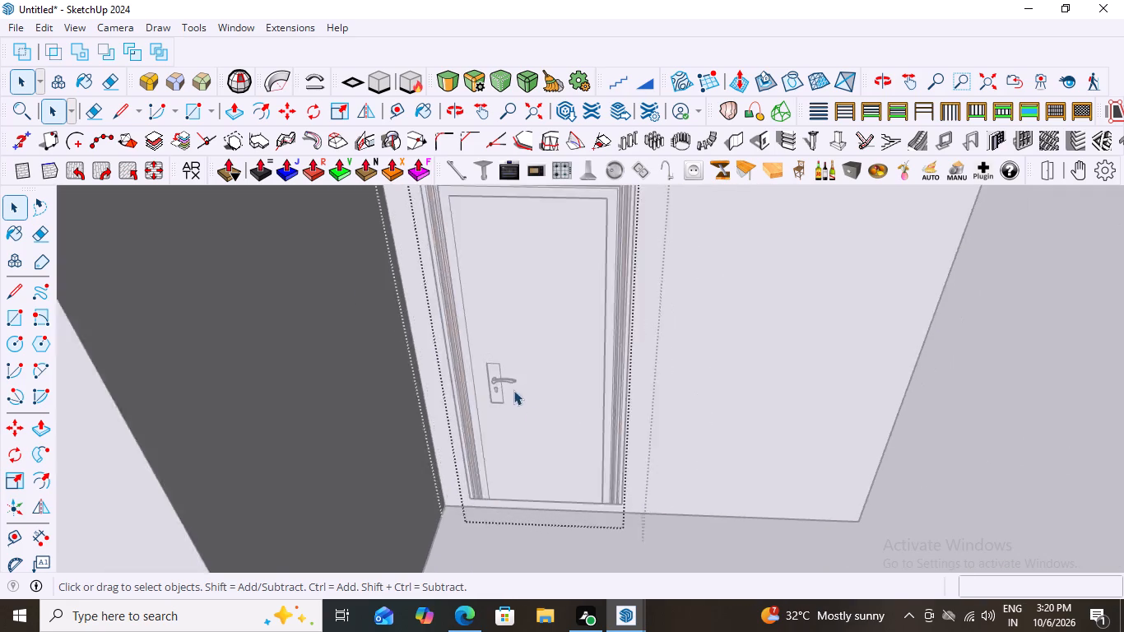
scroll(513, 390, down, 12)
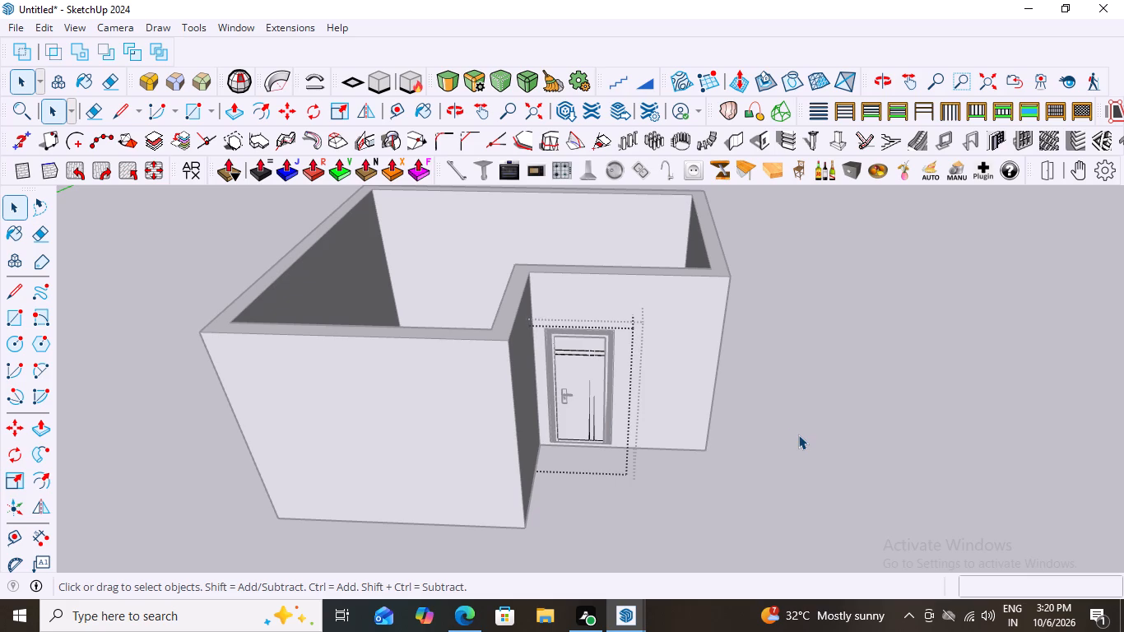
click(789, 427)
key(space)
key(space)
key(ctrl+z)
key(ctrl+shift+z)
drag(746, 355, 752, 347)
click(751, 348)
scroll(517, 444, down, 6)
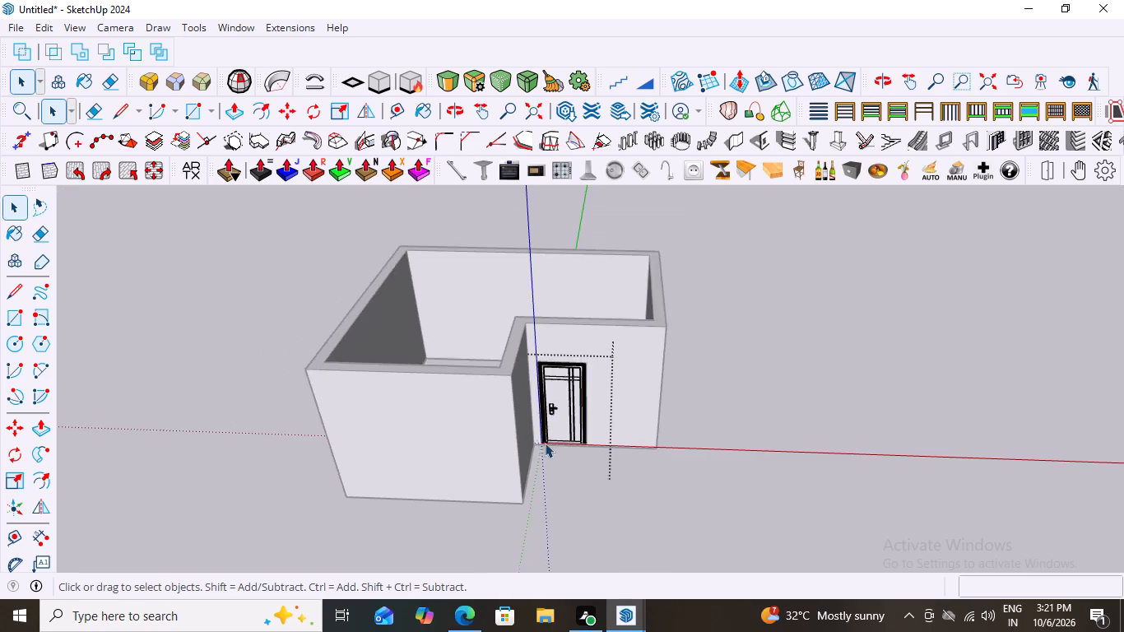
scroll(545, 443, down, 1)
click(739, 373)
scroll(491, 437, up, 3)
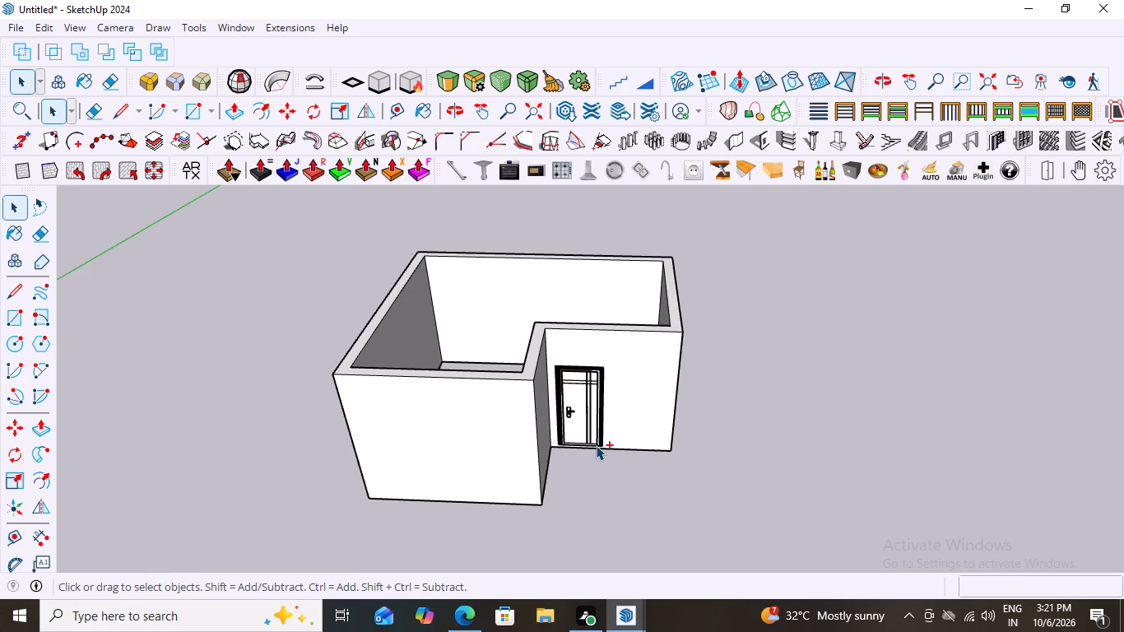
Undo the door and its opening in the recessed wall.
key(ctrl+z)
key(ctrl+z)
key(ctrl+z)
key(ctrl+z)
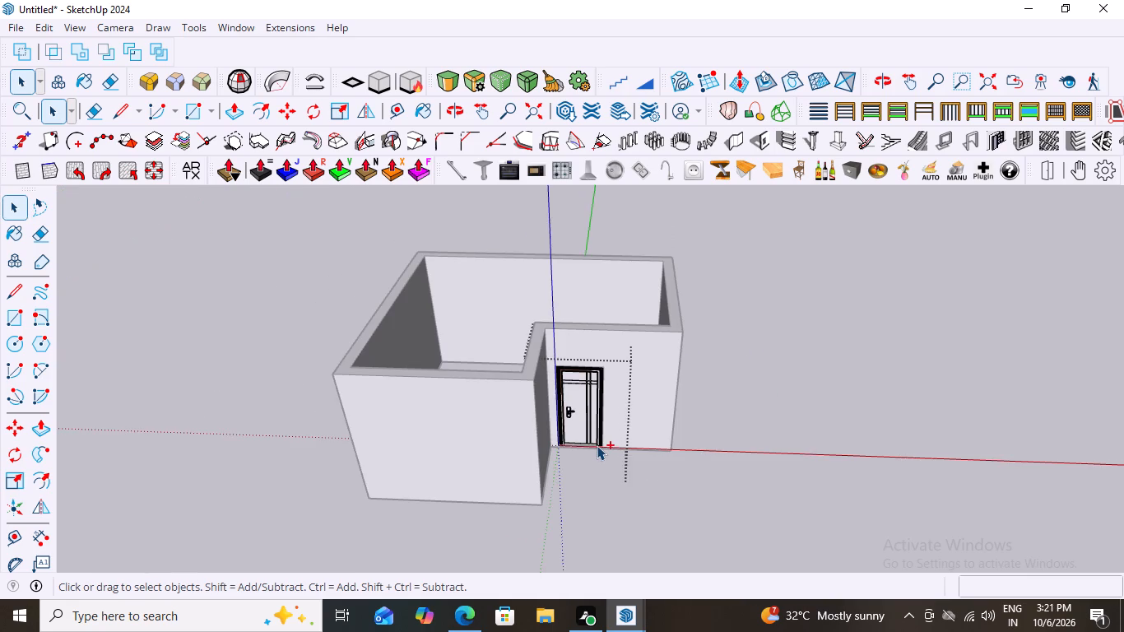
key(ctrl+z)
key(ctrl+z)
Inside the walls group, place a Type A MajDoor, 83" high with 3" floor gap and 0° angle, about 3' 1" wide on the recessed wall.
click(637, 388)
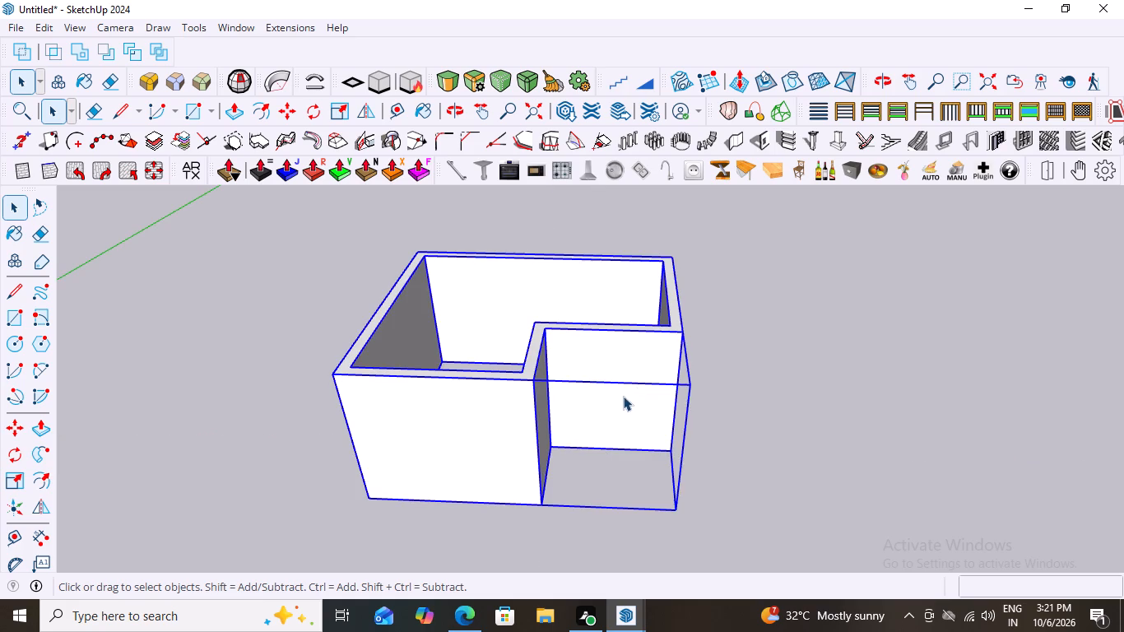
double_click(603, 397)
click(603, 397)
scroll(572, 416, up, 3)
click(587, 407)
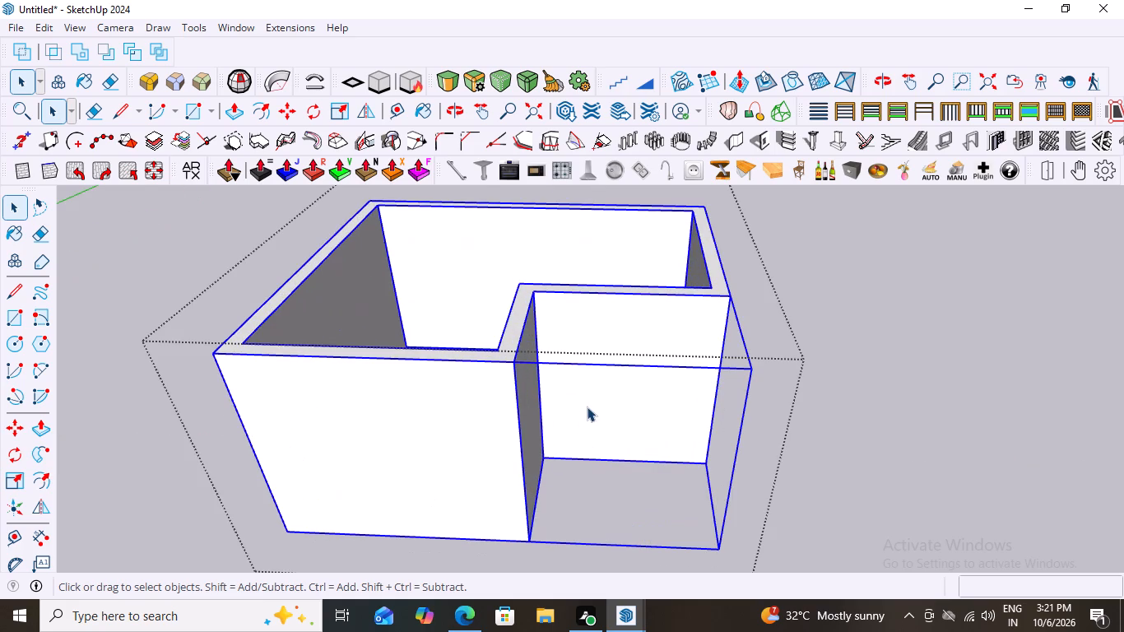
double_click(587, 407)
scroll(571, 409, up, 7)
click(597, 401)
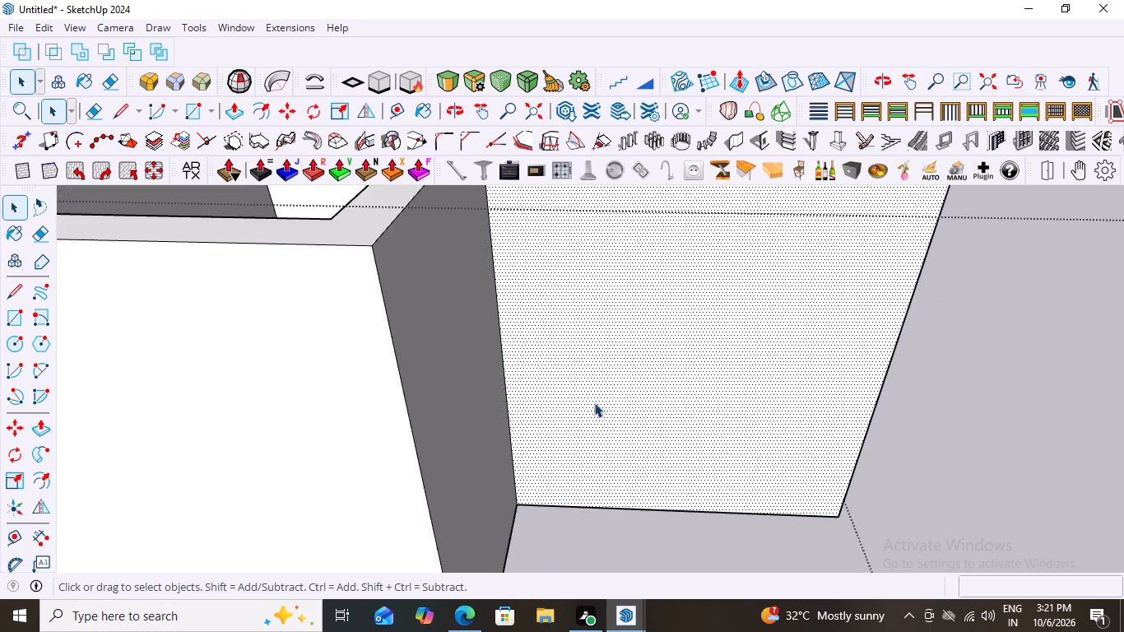
scroll(592, 402, down, 9)
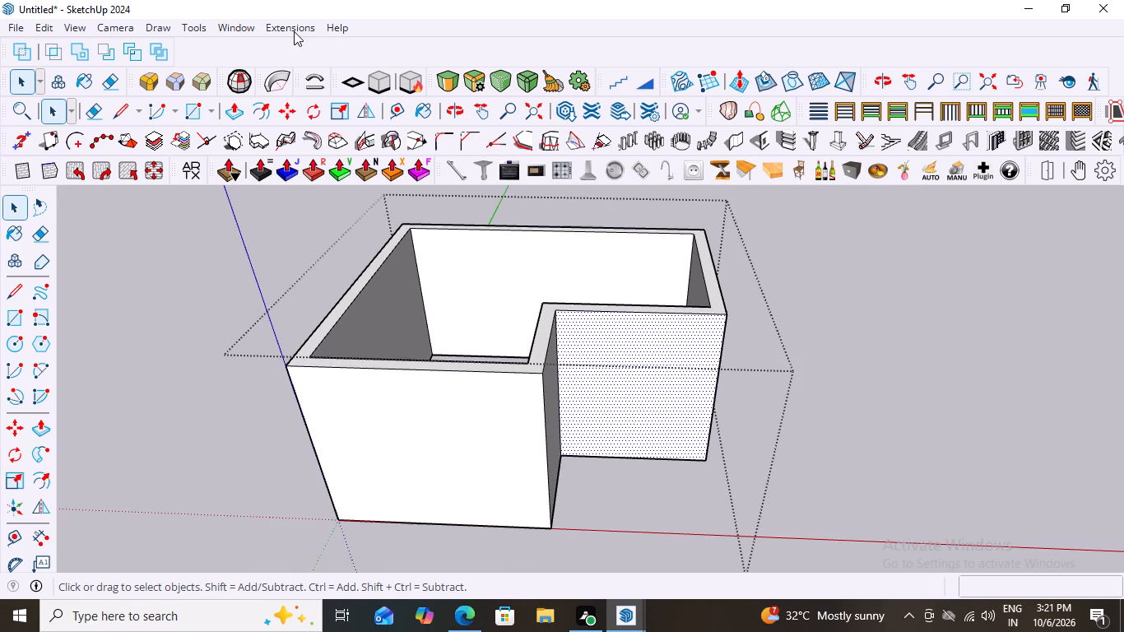
click(294, 31)
click(312, 189)
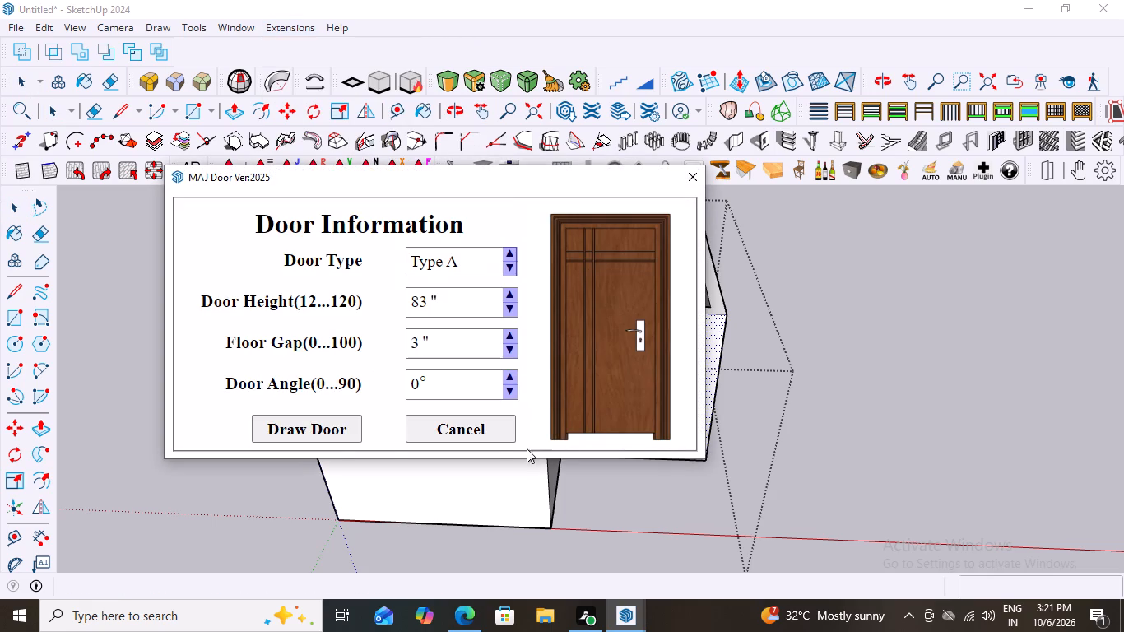
drag(300, 430, 318, 428)
scroll(561, 474, up, 2)
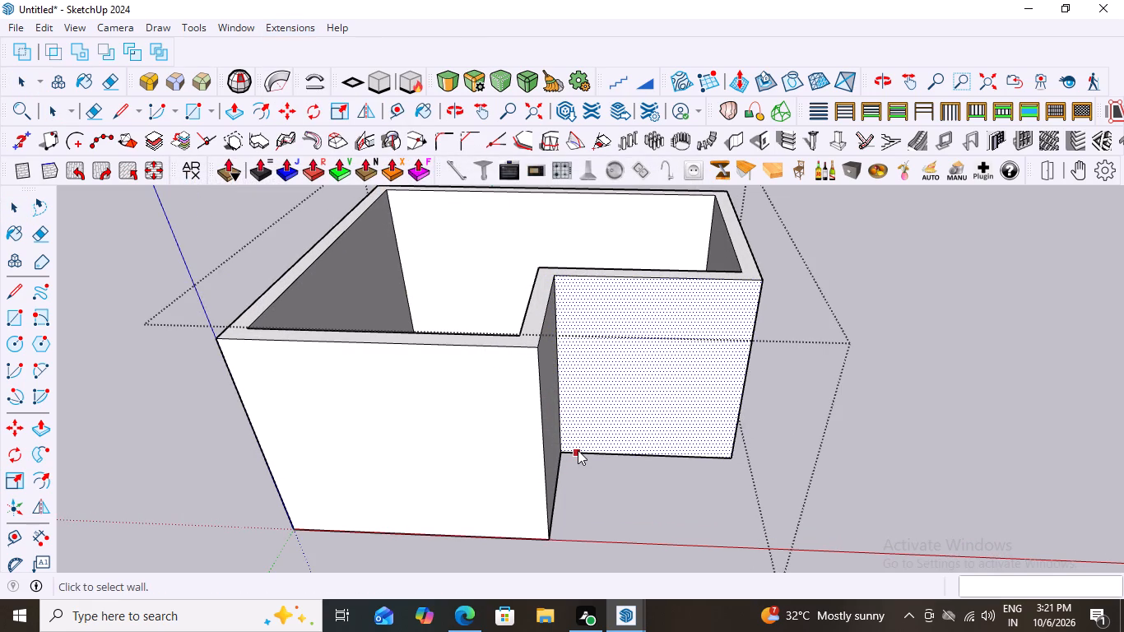
click(578, 450)
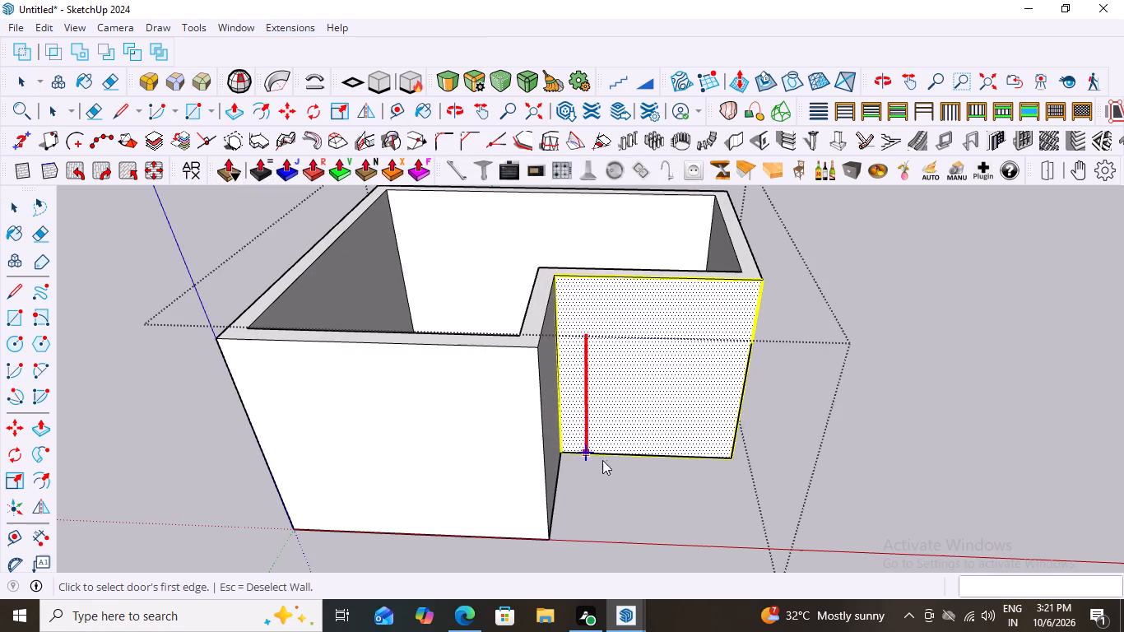
click(635, 451)
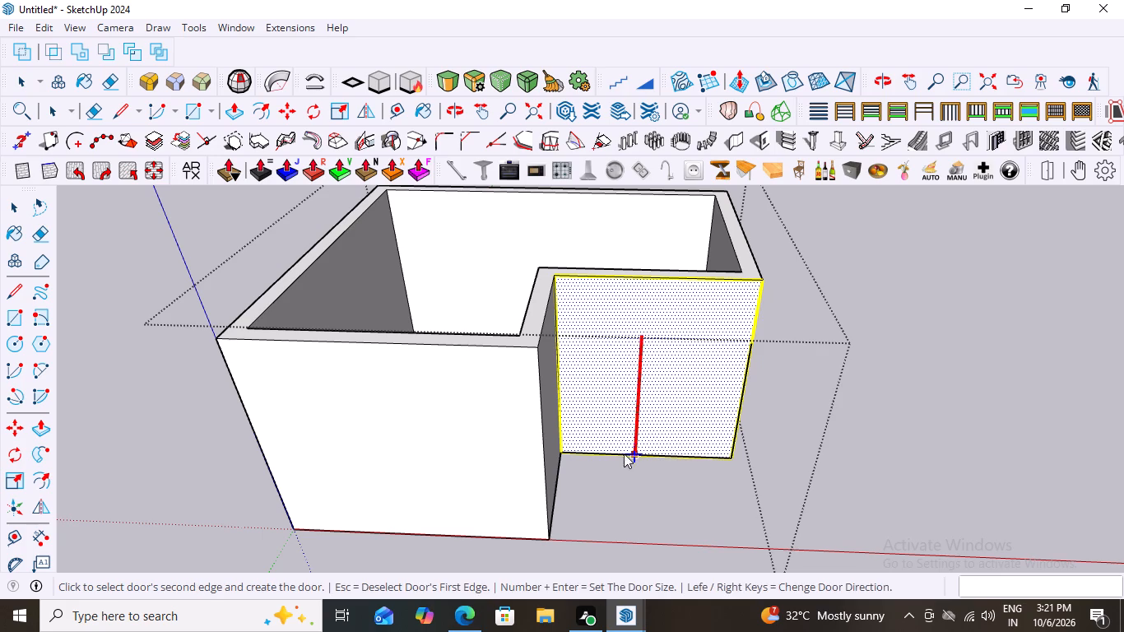
double_click(576, 449)
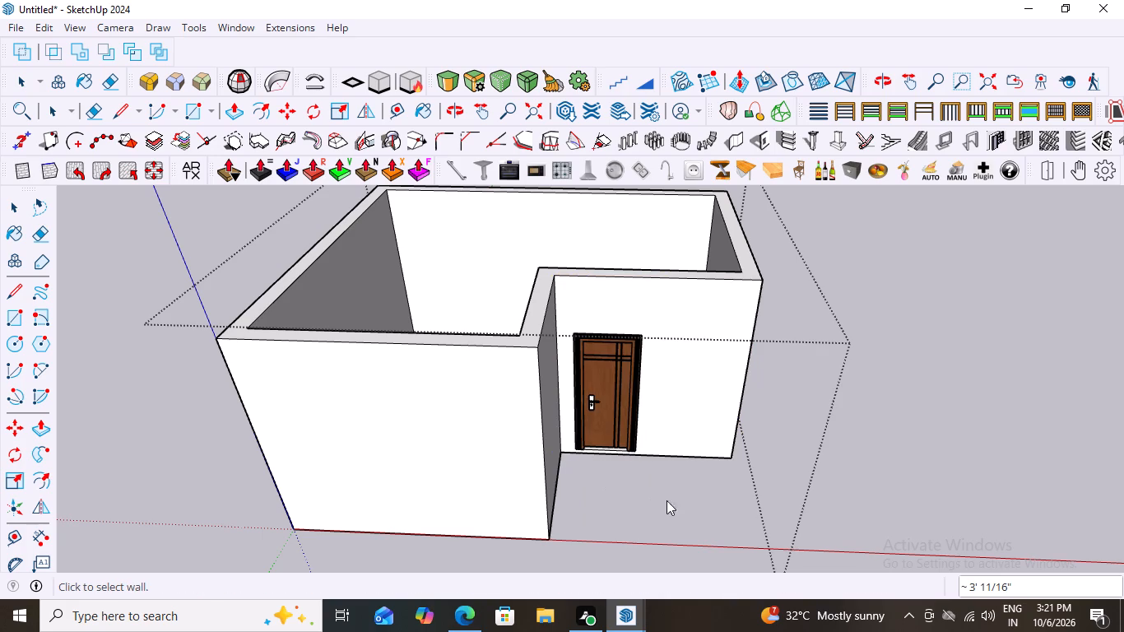
scroll(625, 441, up, 11)
scroll(528, 417, down, 3)
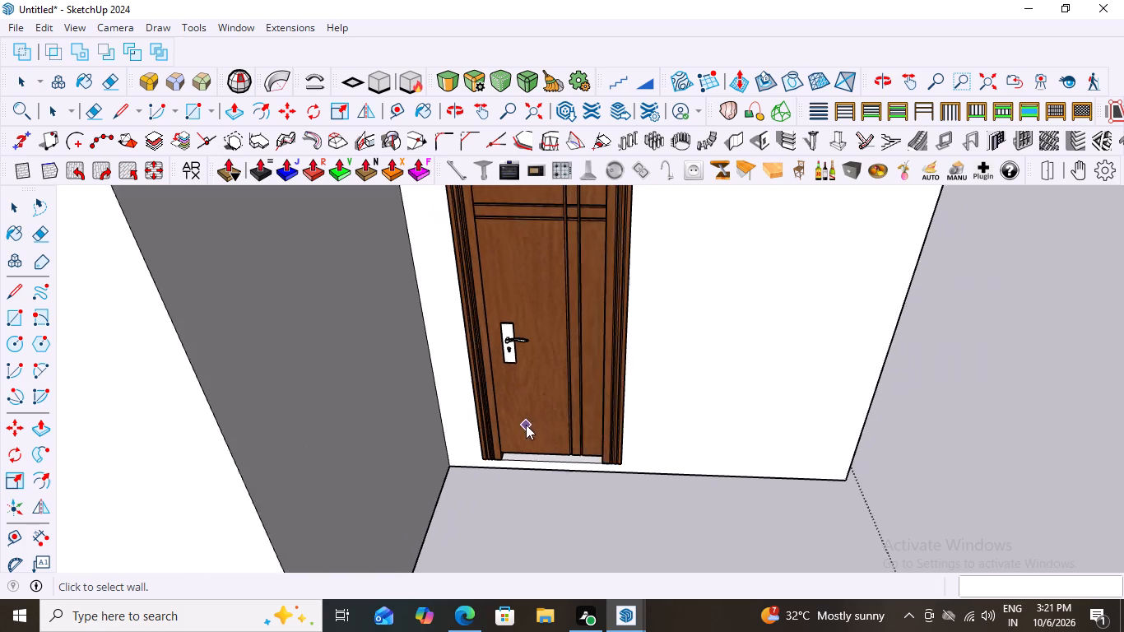
scroll(526, 425, down, 10)
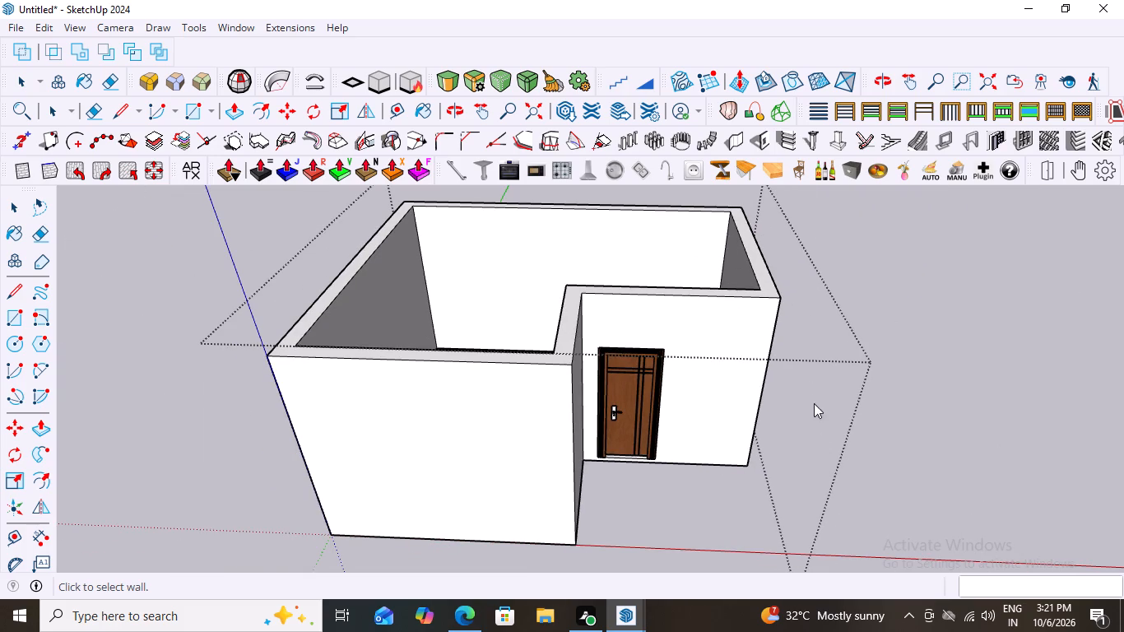
scroll(690, 448, up, 3)
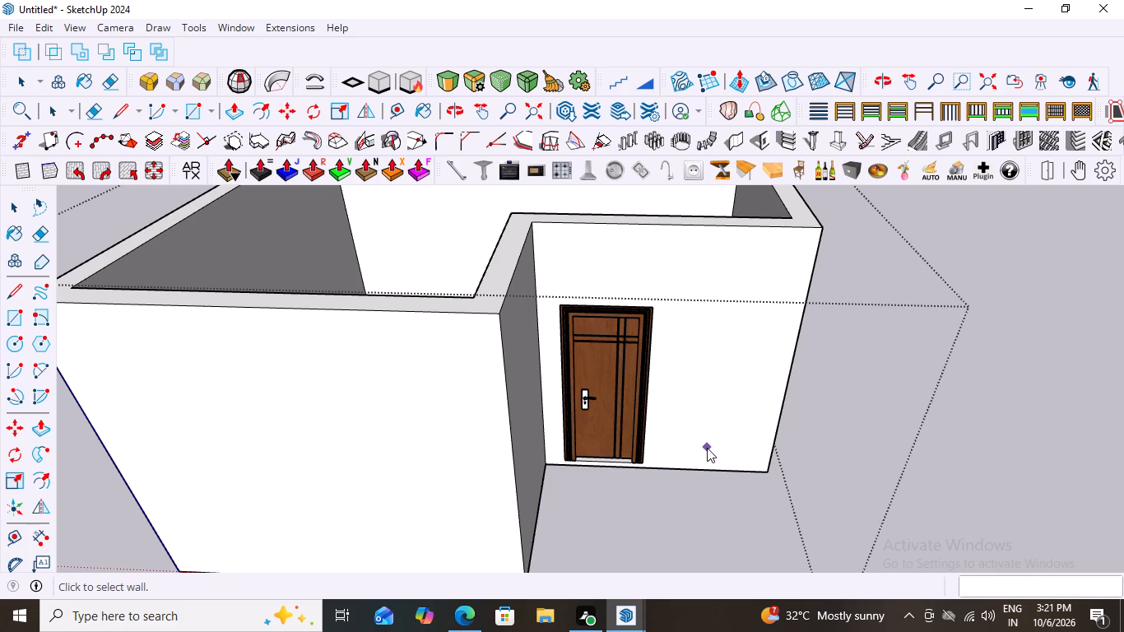
key(space)
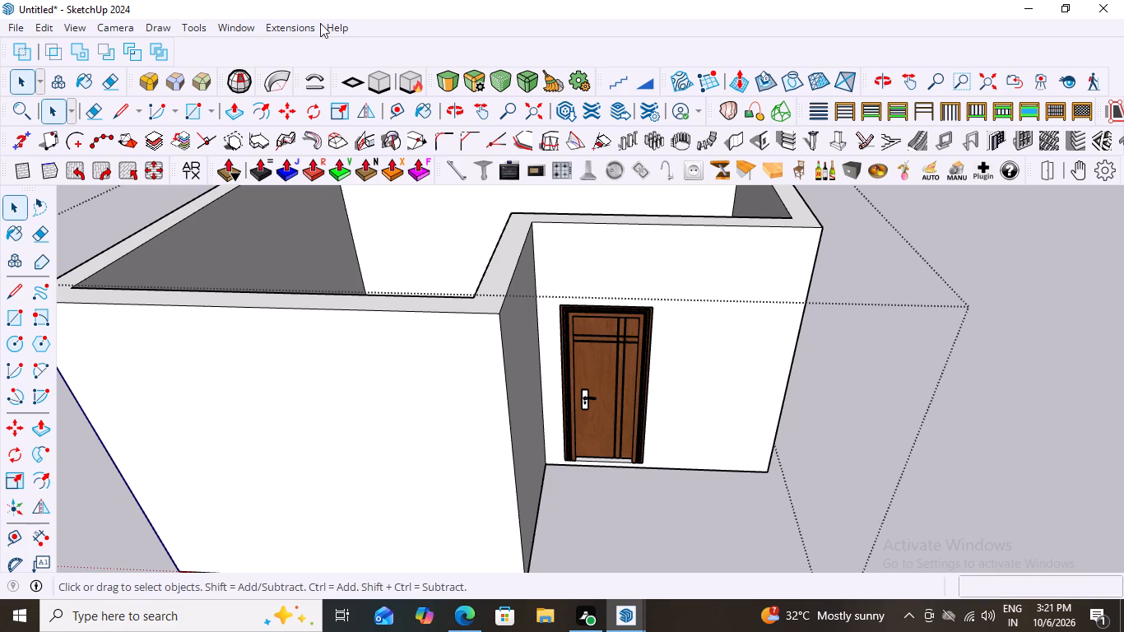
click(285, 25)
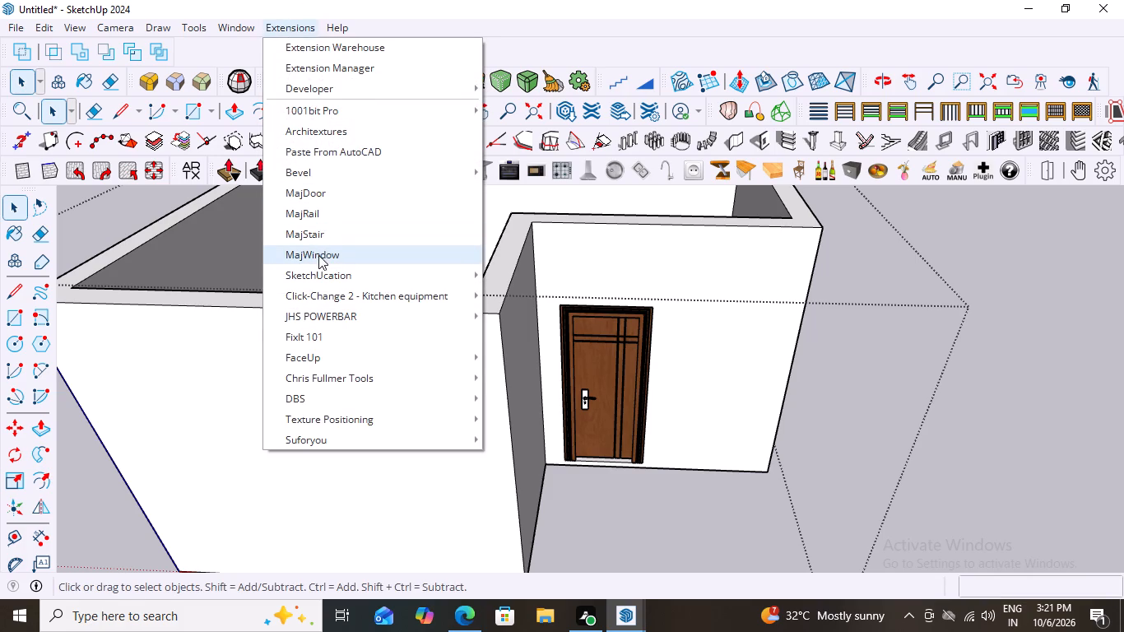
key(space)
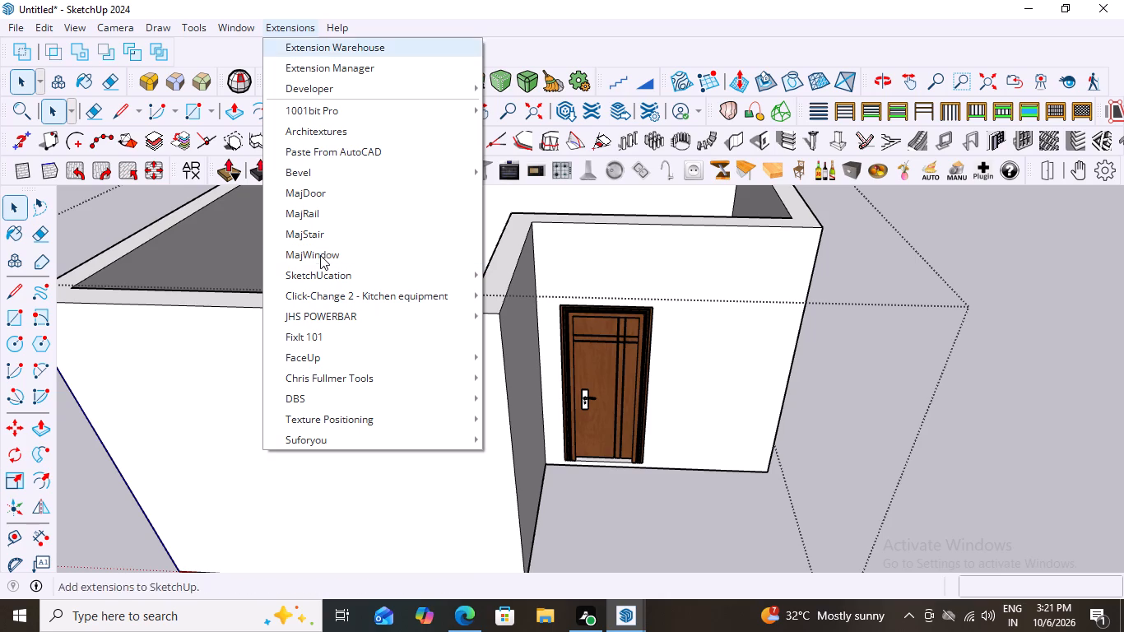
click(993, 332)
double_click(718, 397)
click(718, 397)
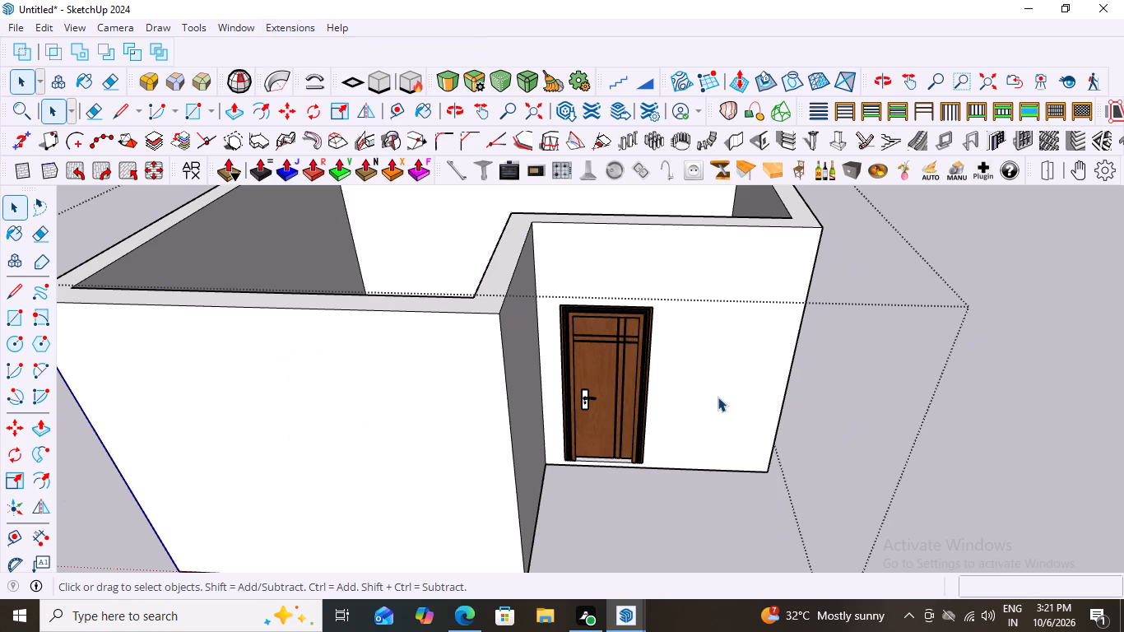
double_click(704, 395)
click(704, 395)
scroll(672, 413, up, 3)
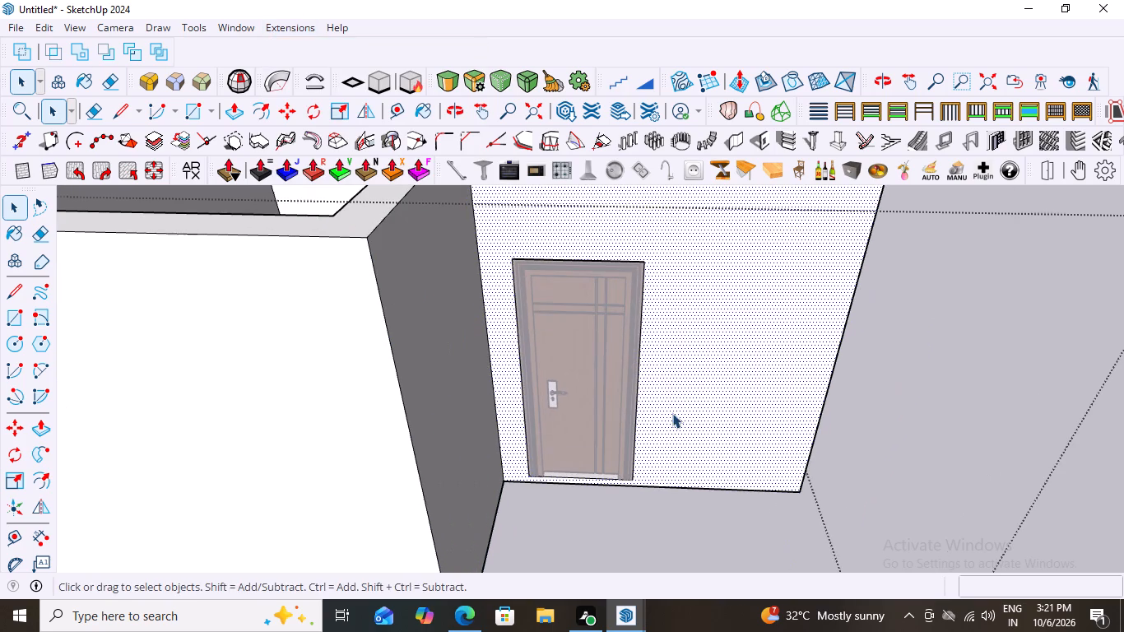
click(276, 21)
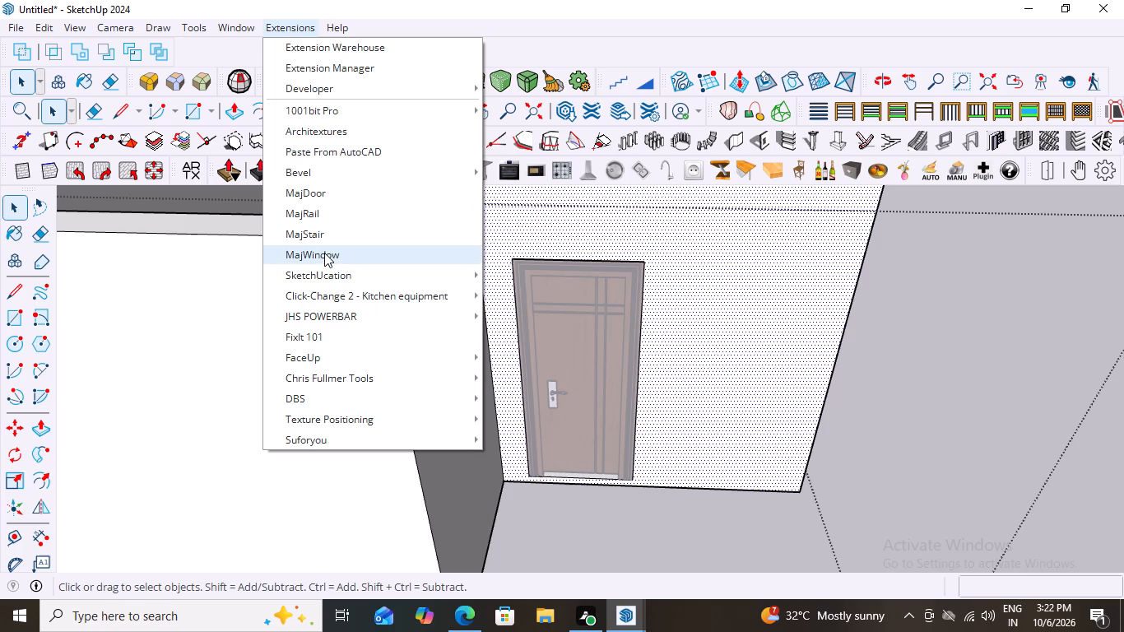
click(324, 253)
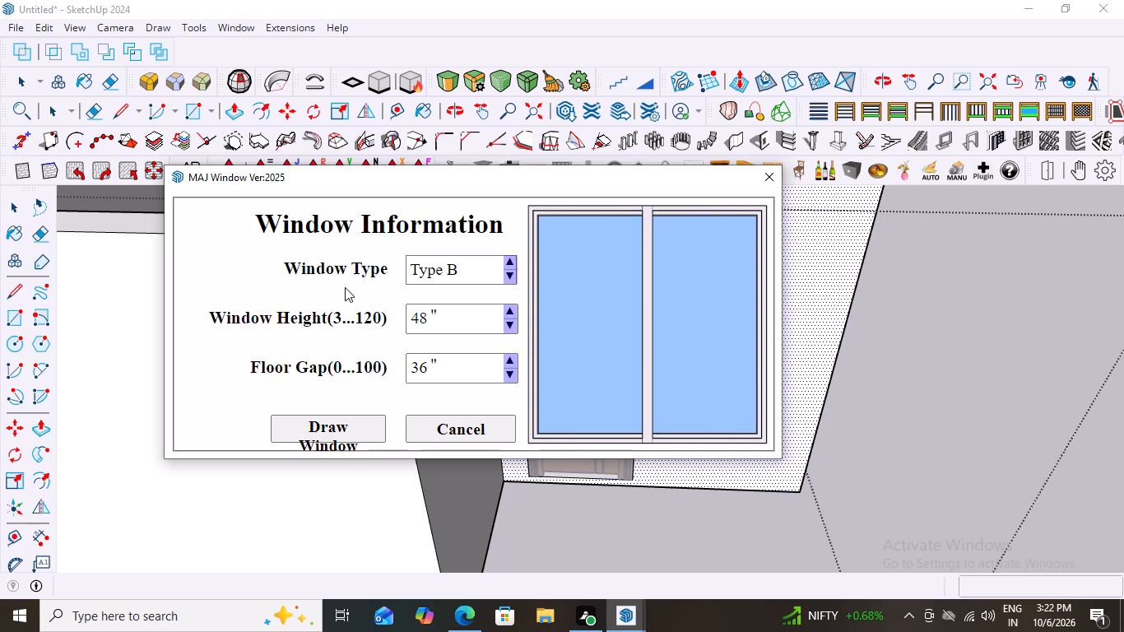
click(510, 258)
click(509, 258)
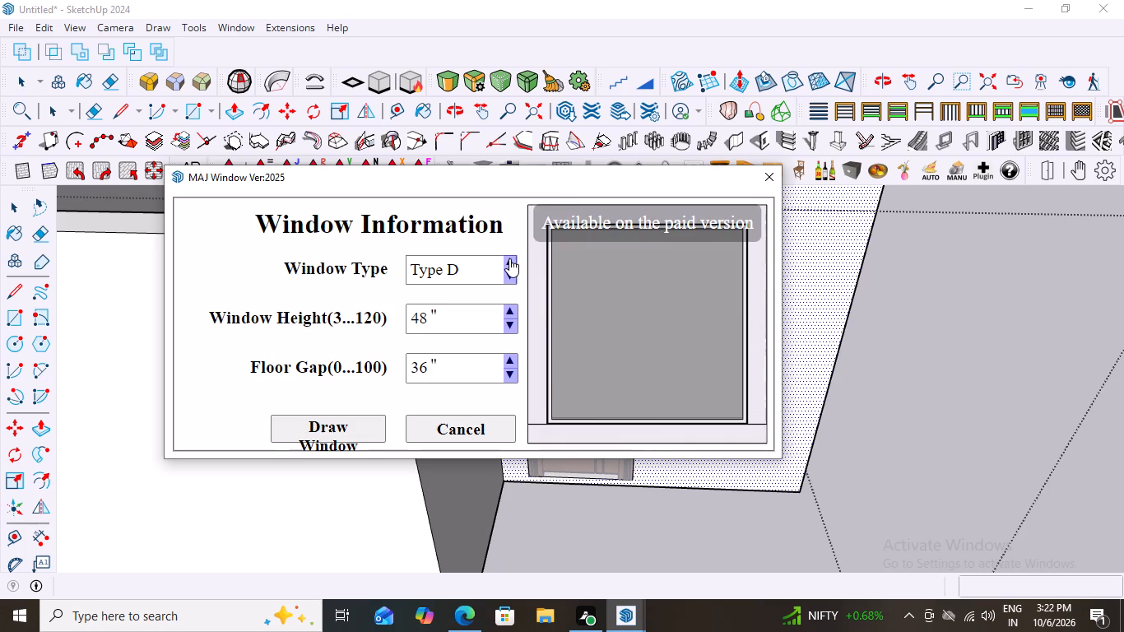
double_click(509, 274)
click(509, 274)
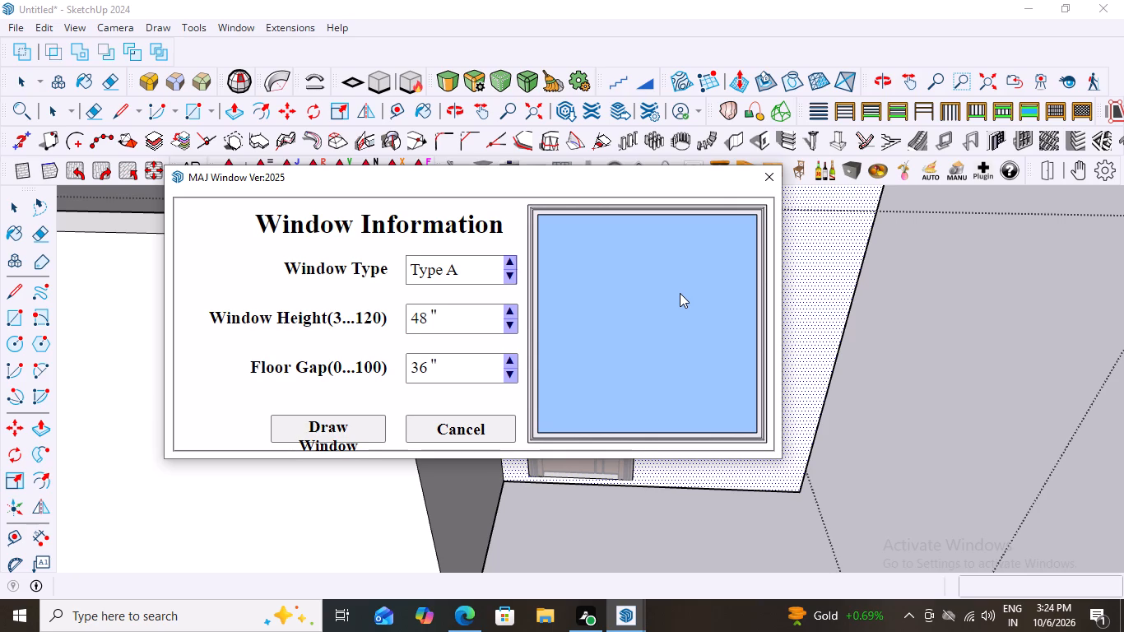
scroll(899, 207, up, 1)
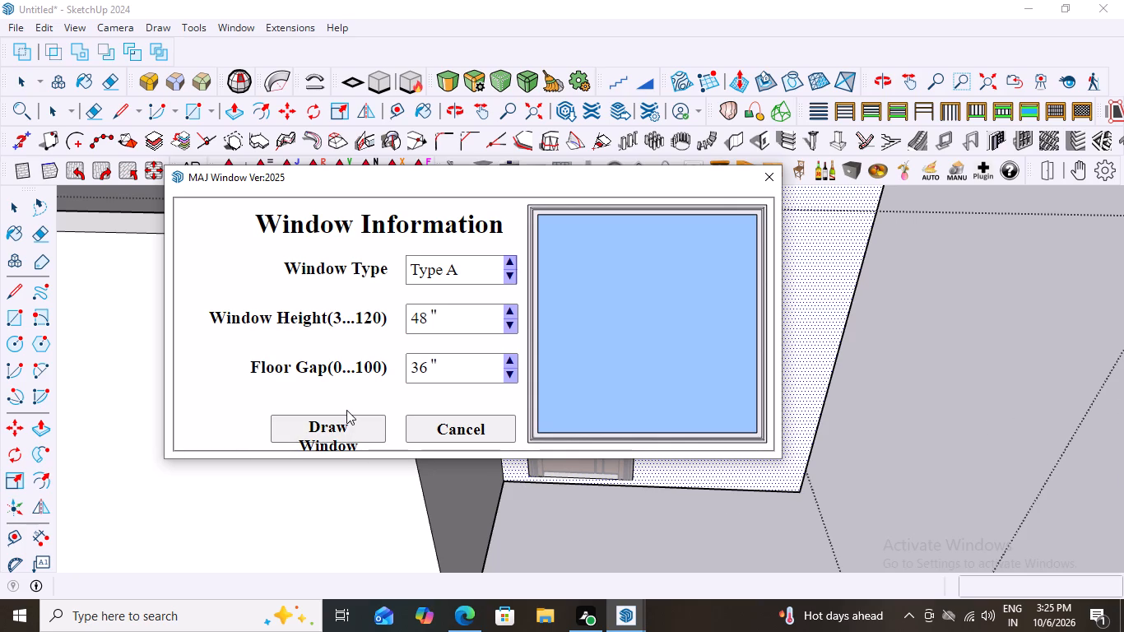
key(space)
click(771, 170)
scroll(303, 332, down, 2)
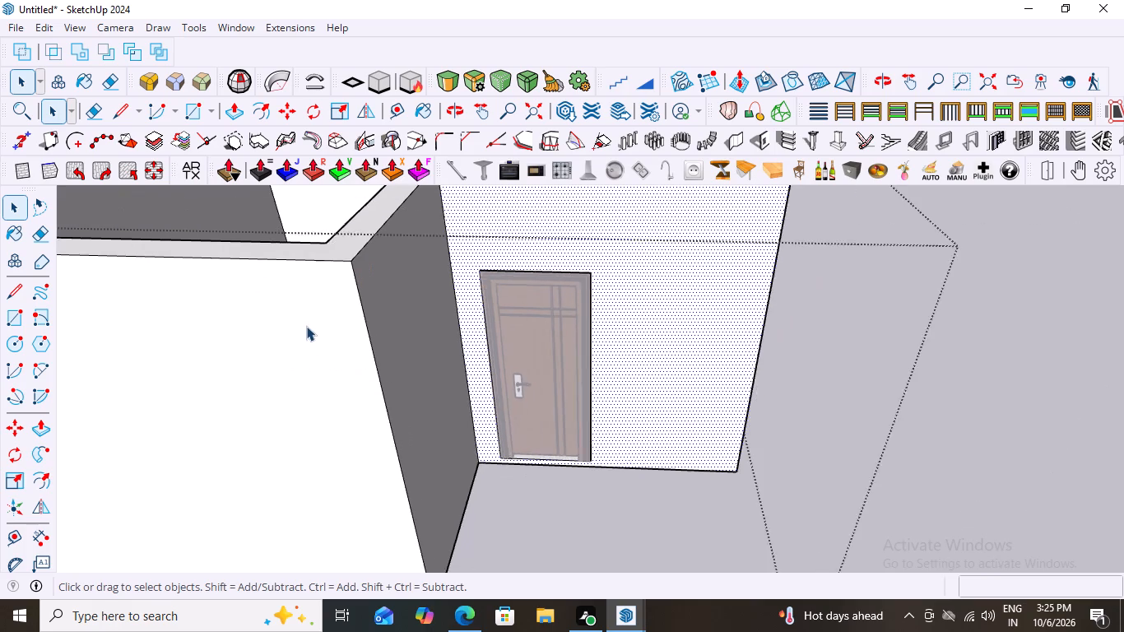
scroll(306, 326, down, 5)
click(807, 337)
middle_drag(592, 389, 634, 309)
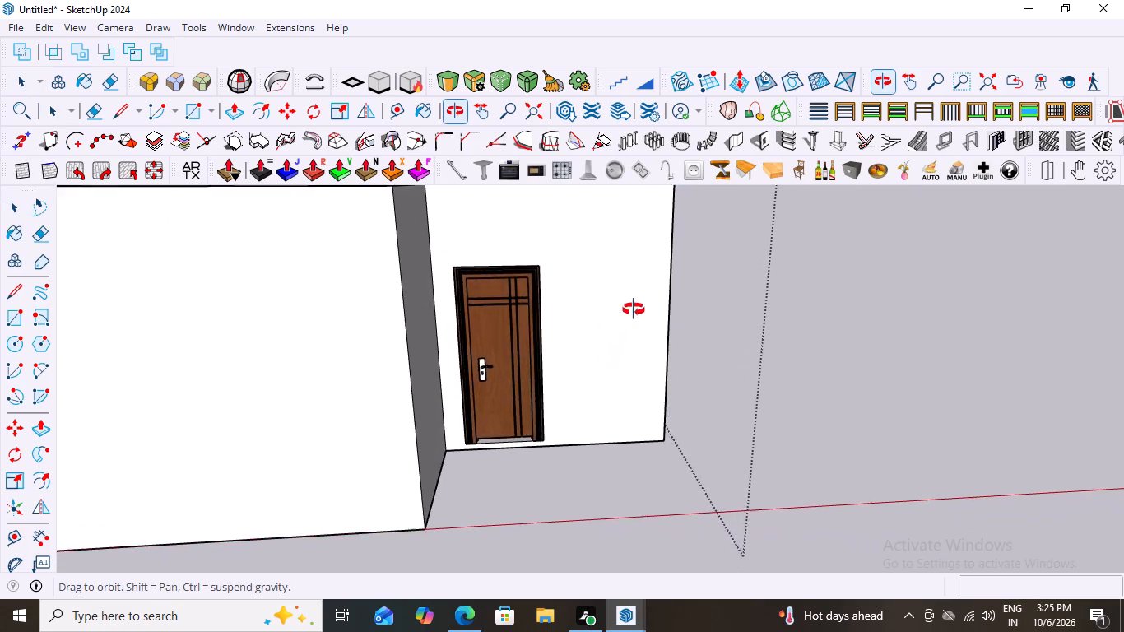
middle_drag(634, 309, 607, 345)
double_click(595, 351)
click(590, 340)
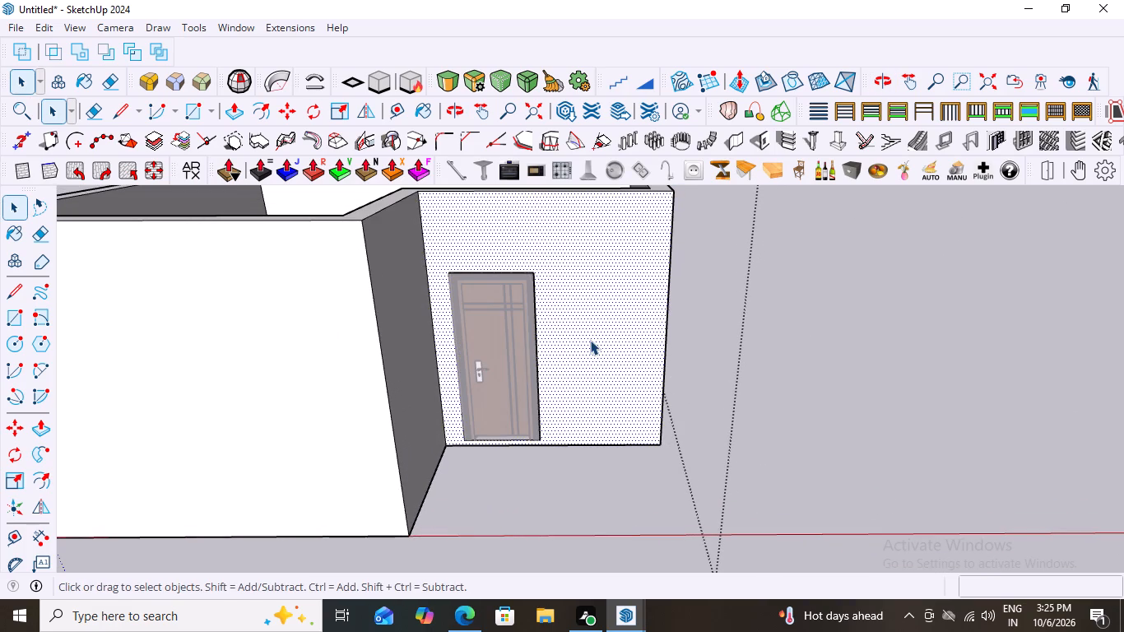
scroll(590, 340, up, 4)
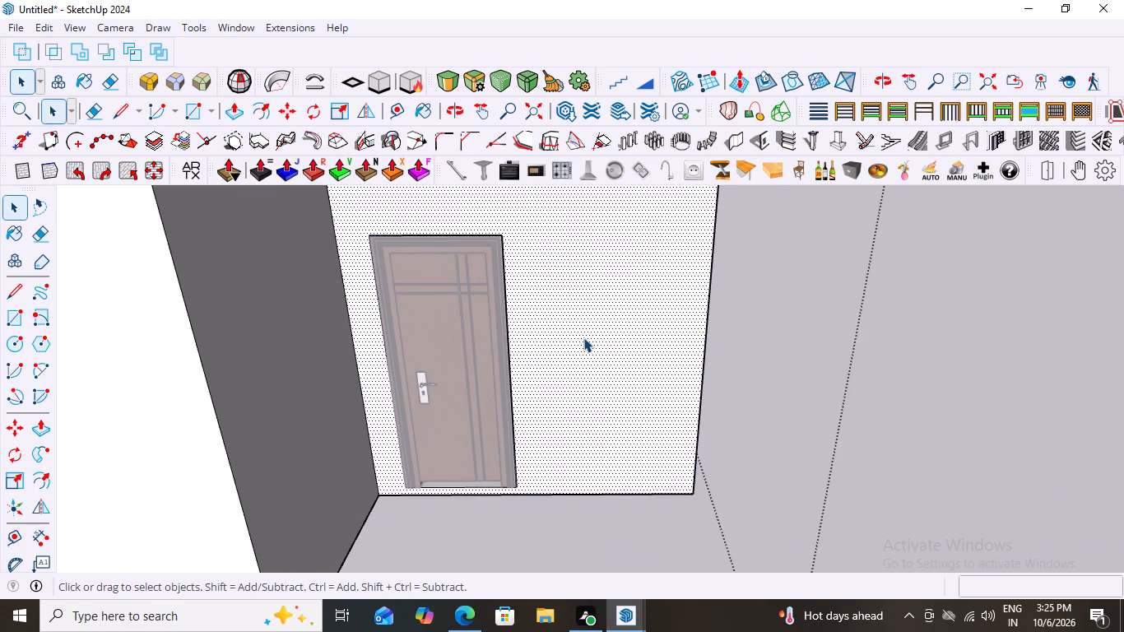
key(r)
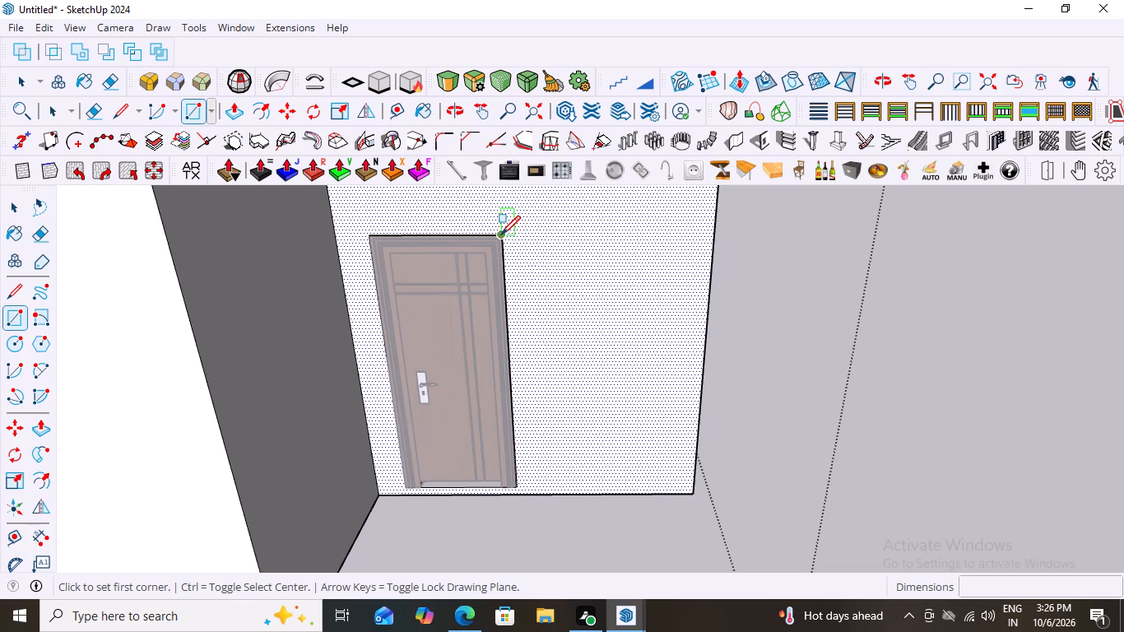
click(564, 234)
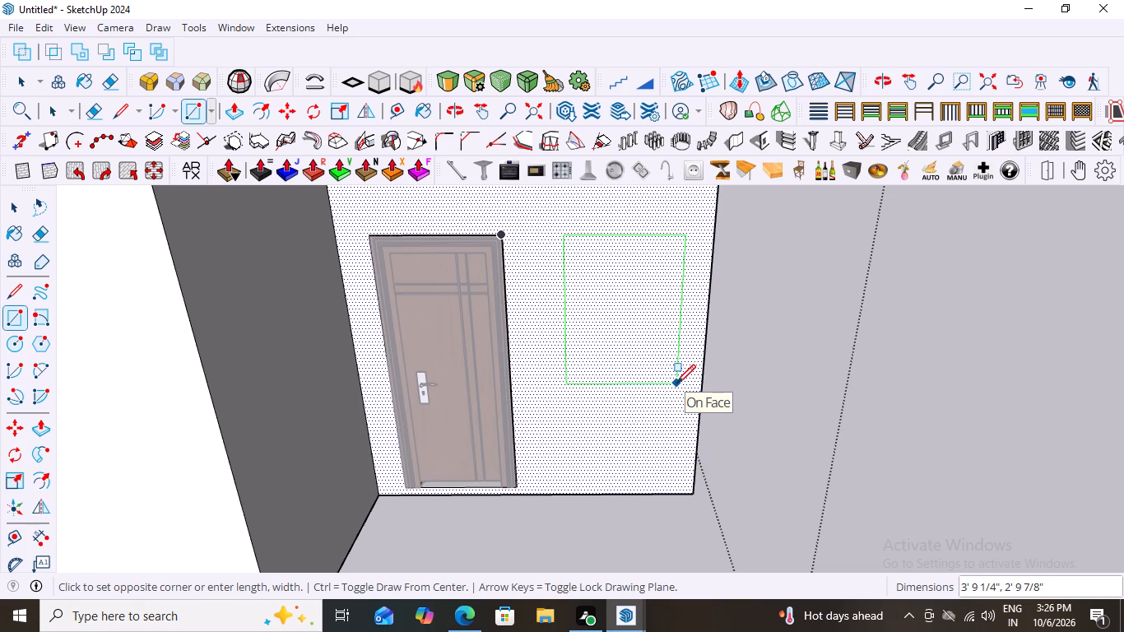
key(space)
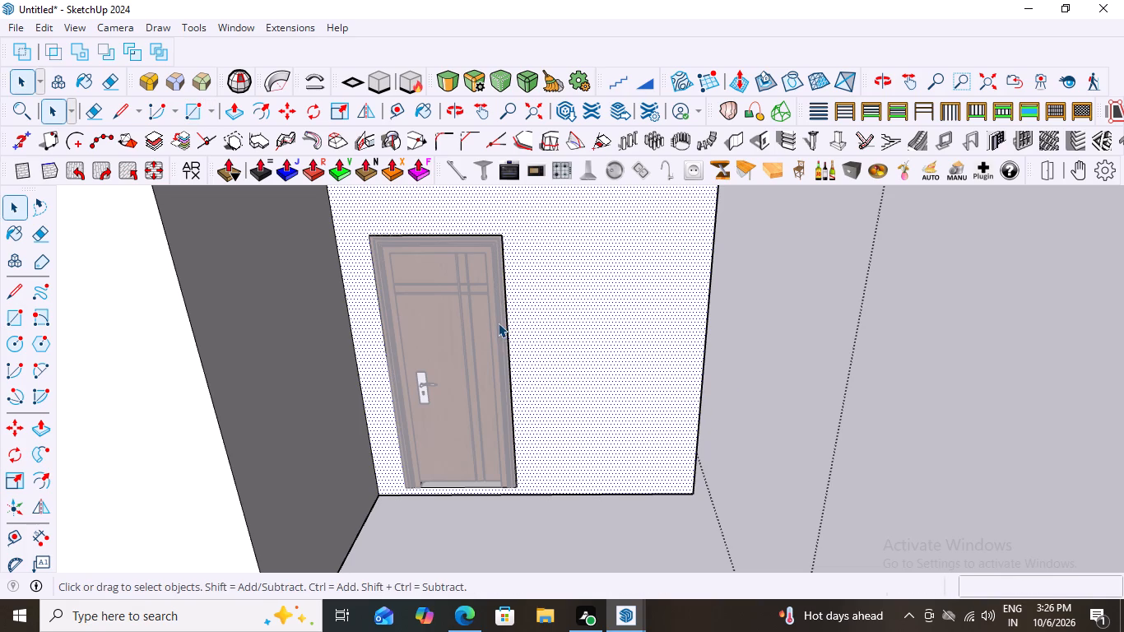
Draw a window rectangle about 3' 7 1/2" wide and 3' 4 5/8" high beside the door, with its top level with the door's top.
key(r)
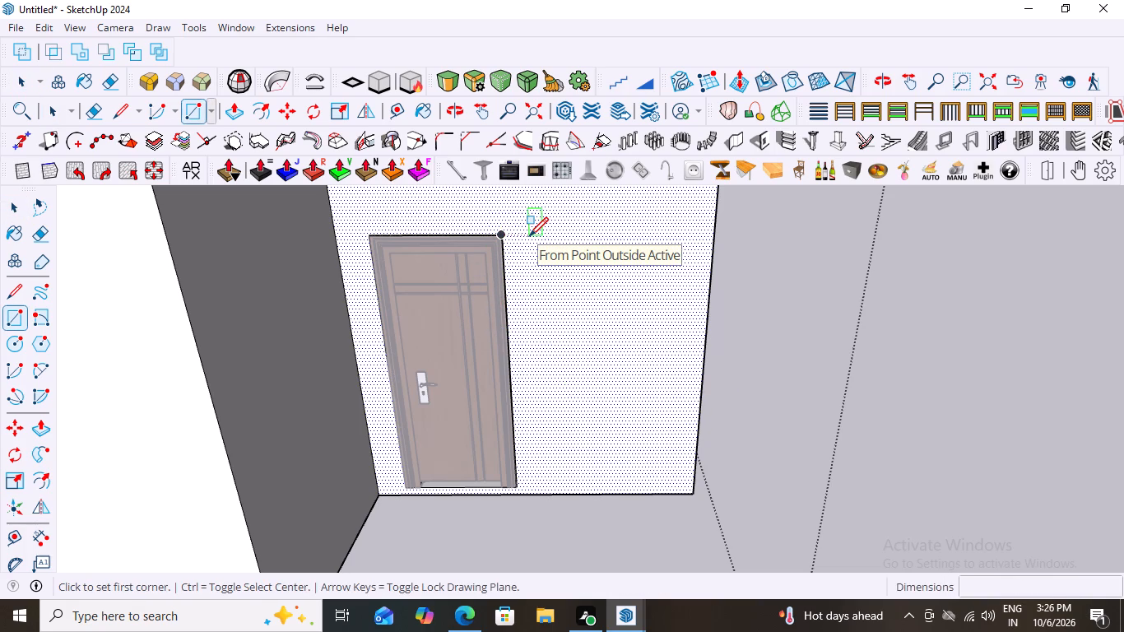
click(532, 236)
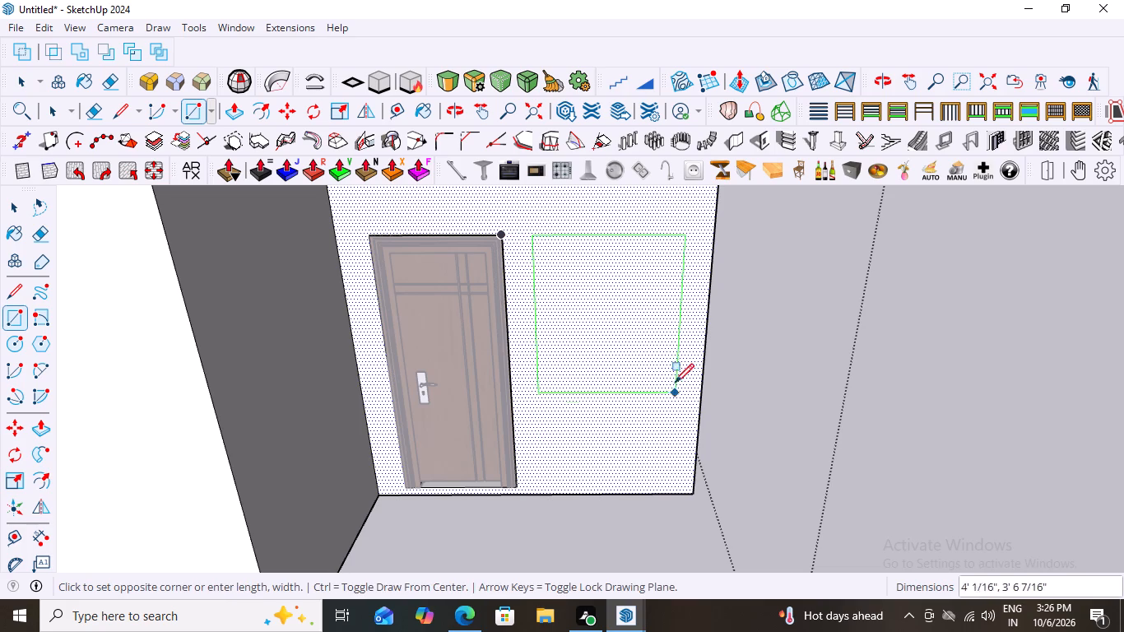
click(680, 369)
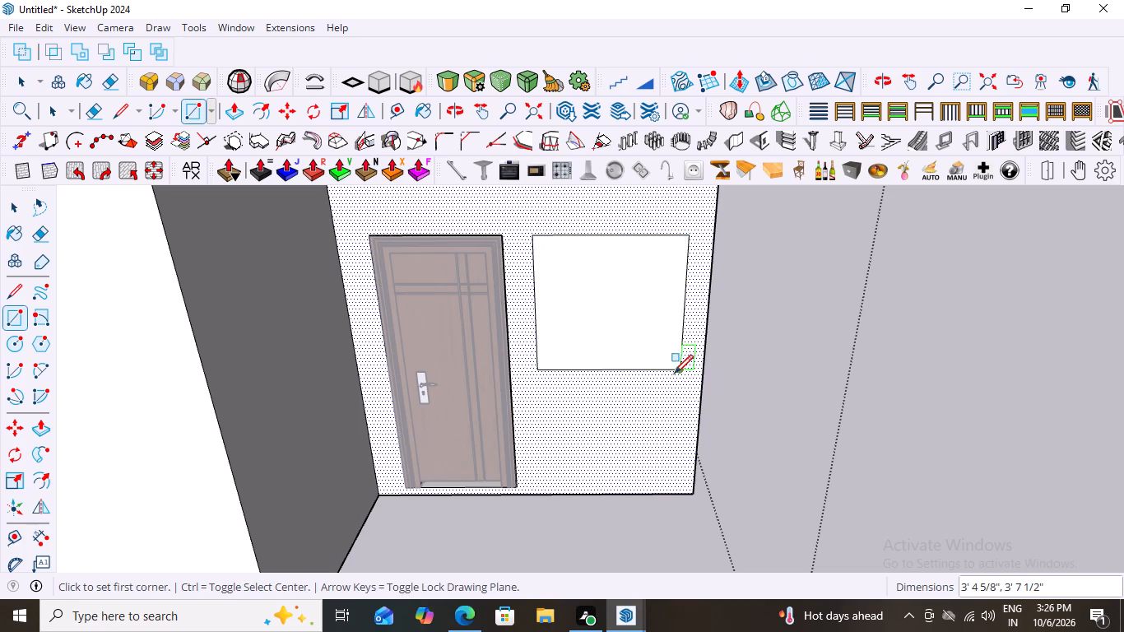
scroll(599, 407, up, 2)
scroll(574, 418, down, 7)
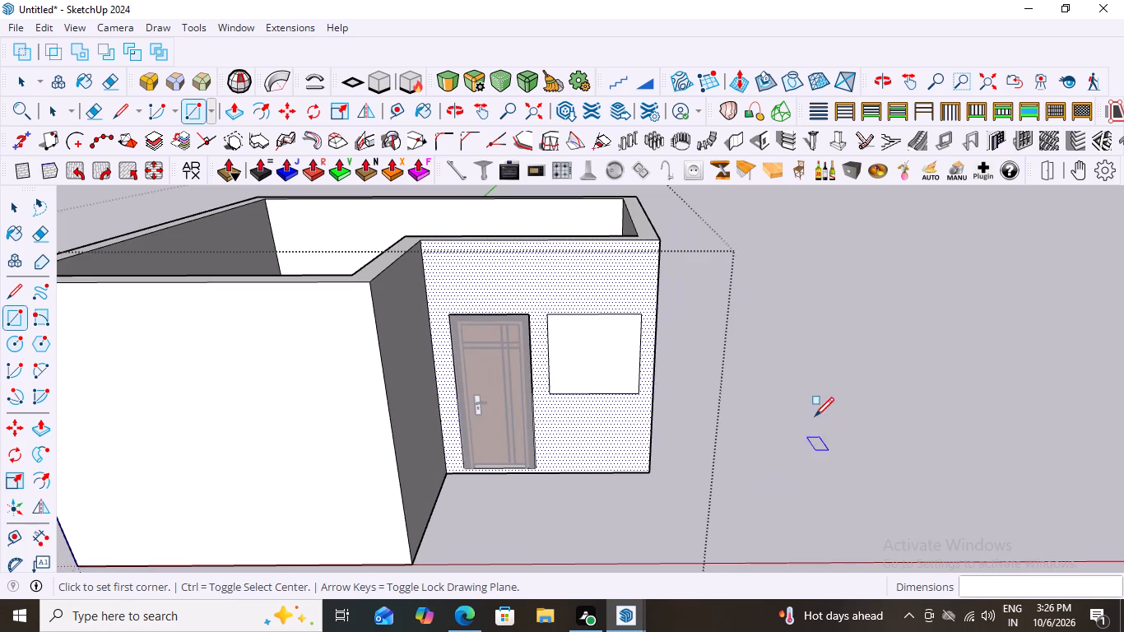
key(space)
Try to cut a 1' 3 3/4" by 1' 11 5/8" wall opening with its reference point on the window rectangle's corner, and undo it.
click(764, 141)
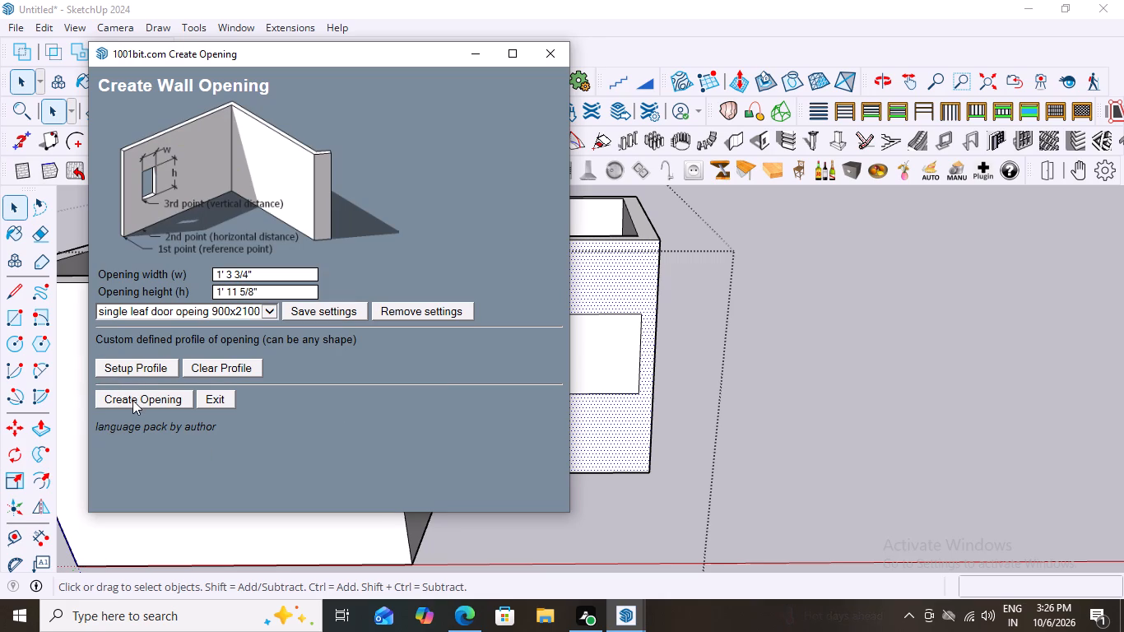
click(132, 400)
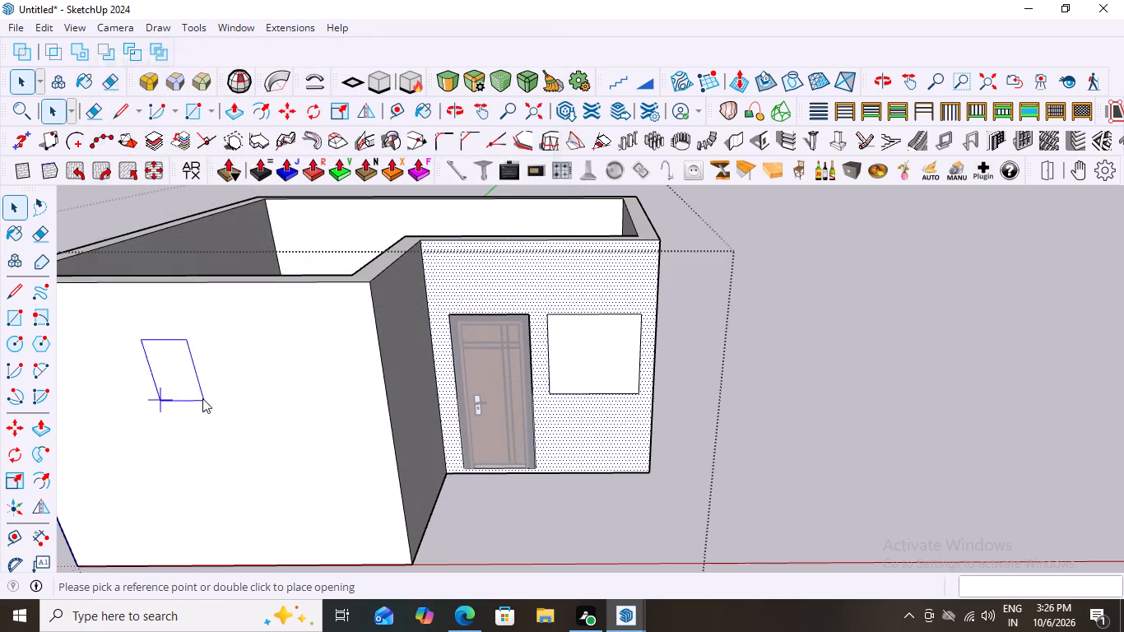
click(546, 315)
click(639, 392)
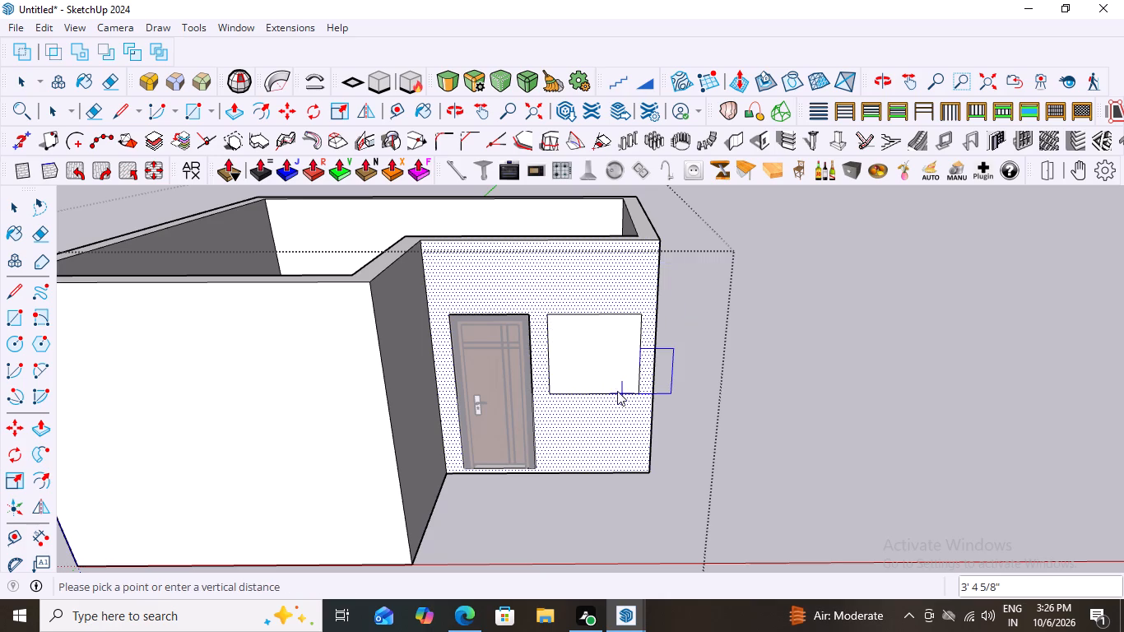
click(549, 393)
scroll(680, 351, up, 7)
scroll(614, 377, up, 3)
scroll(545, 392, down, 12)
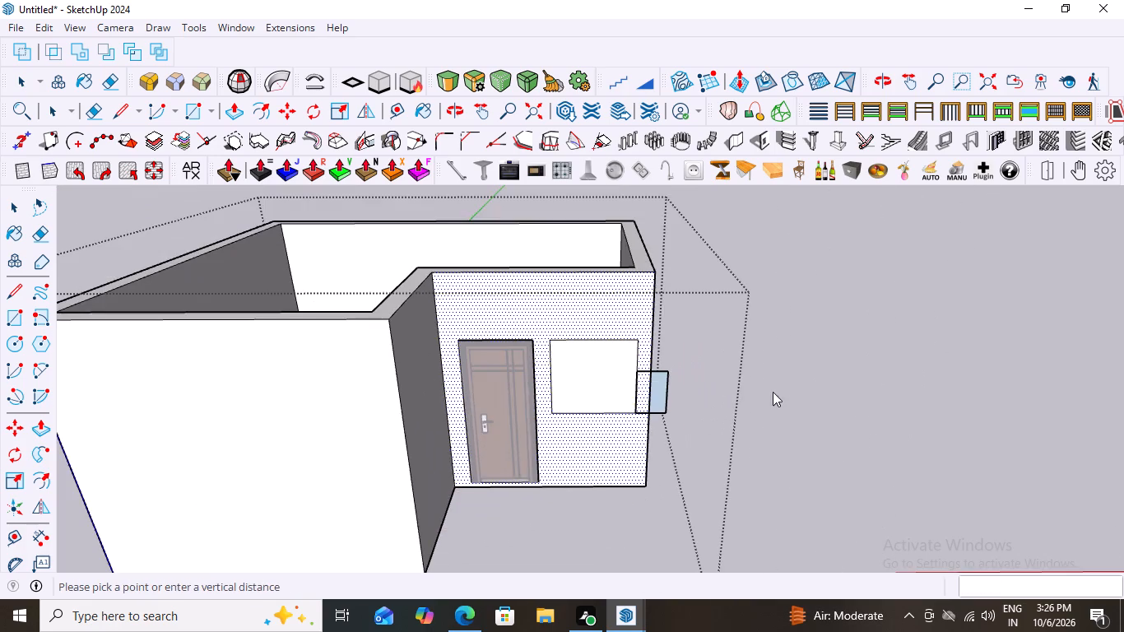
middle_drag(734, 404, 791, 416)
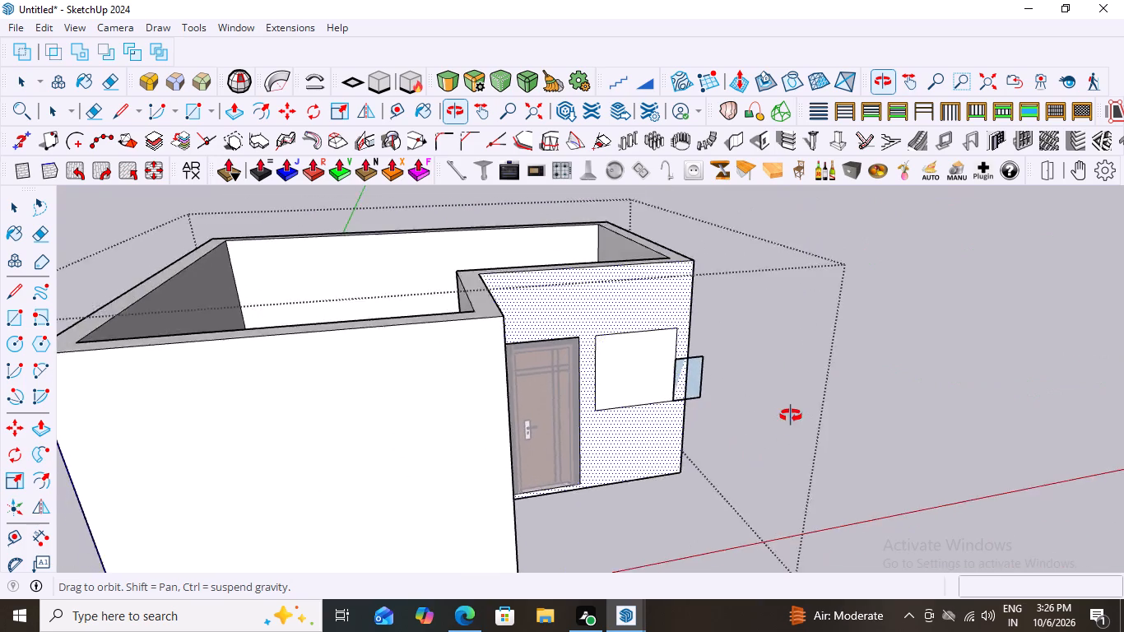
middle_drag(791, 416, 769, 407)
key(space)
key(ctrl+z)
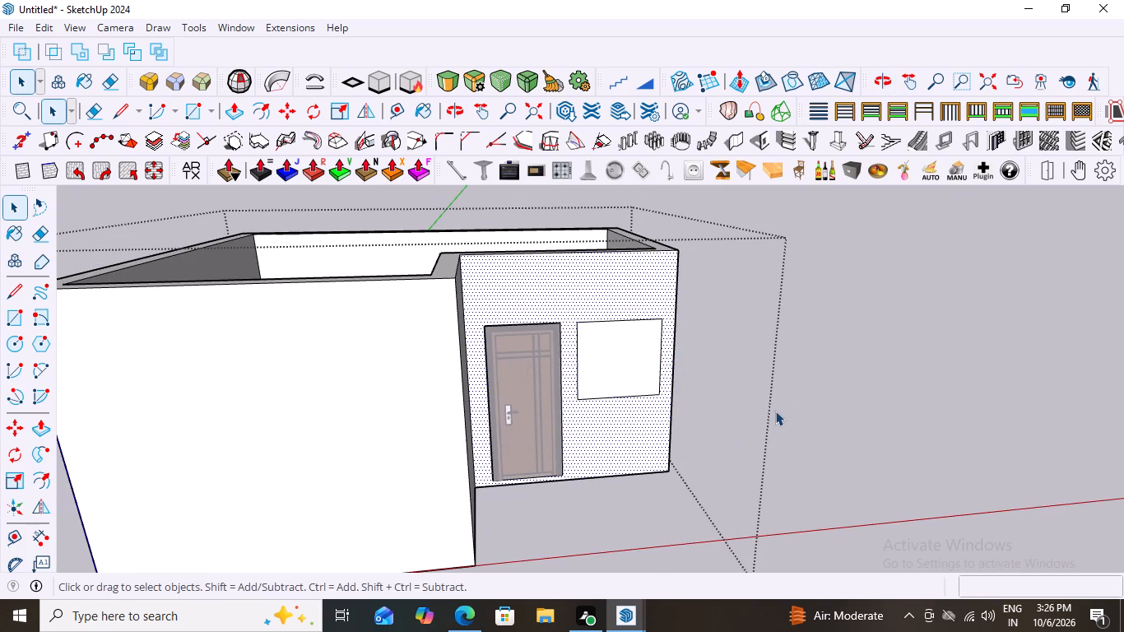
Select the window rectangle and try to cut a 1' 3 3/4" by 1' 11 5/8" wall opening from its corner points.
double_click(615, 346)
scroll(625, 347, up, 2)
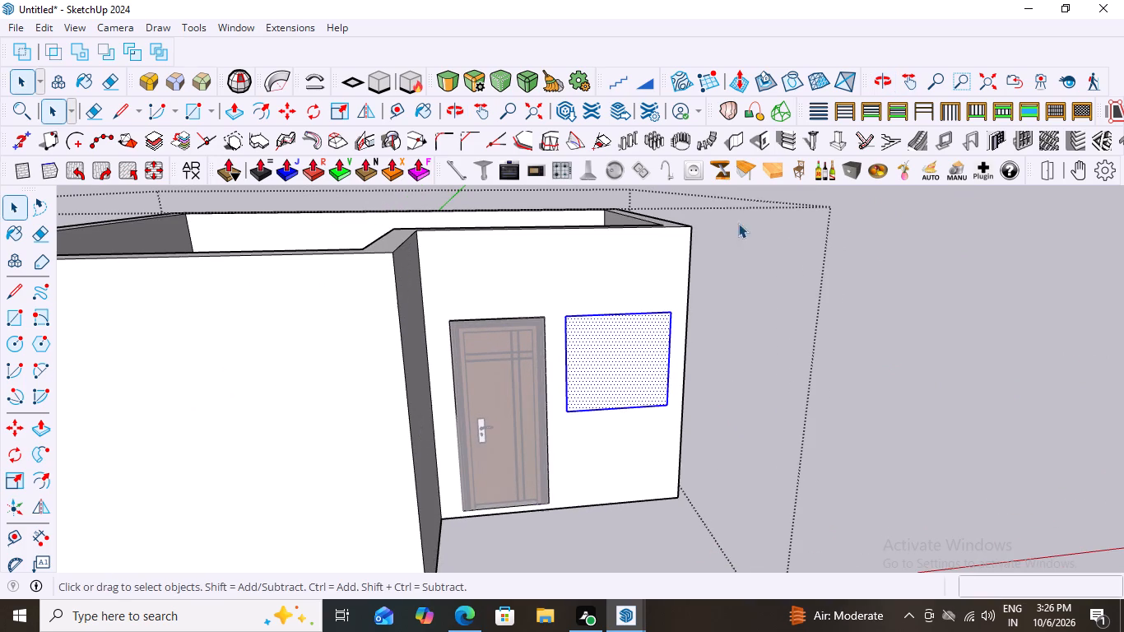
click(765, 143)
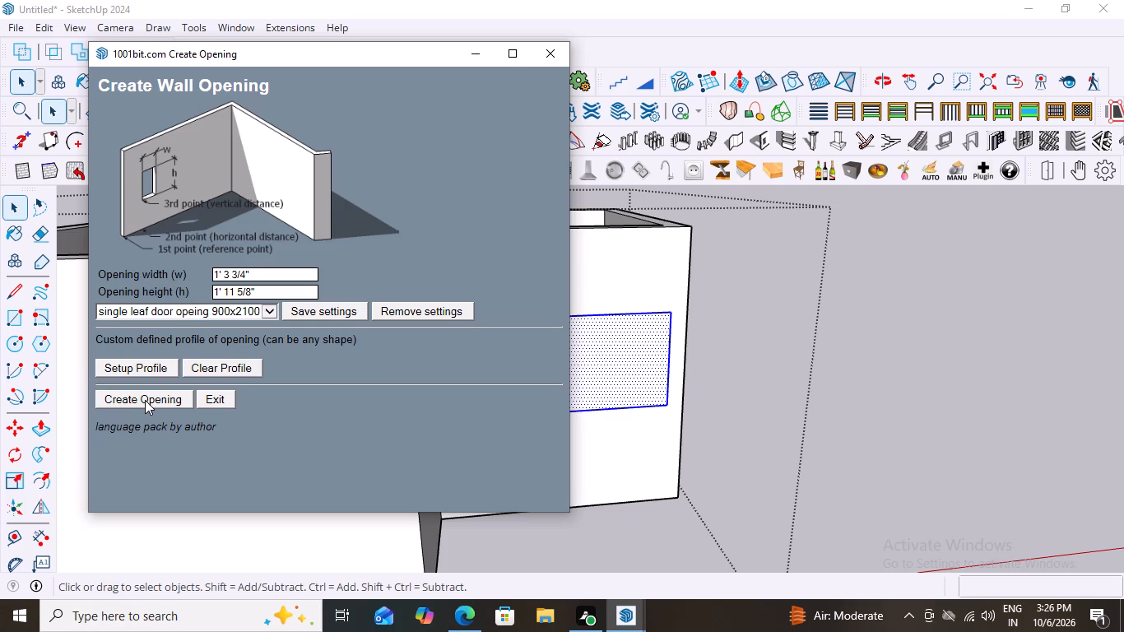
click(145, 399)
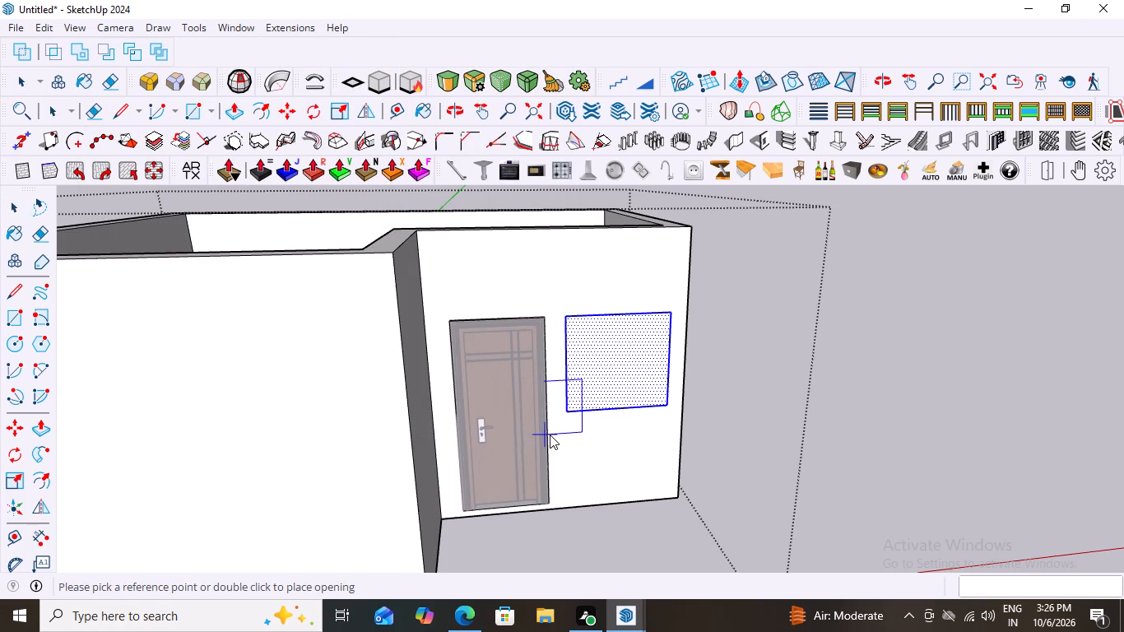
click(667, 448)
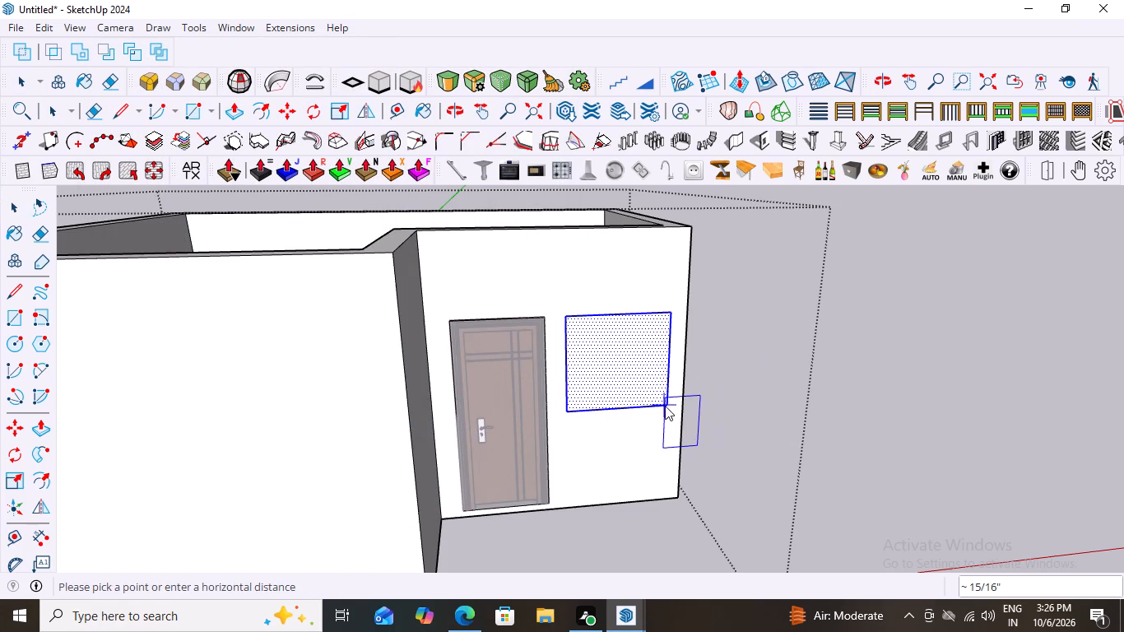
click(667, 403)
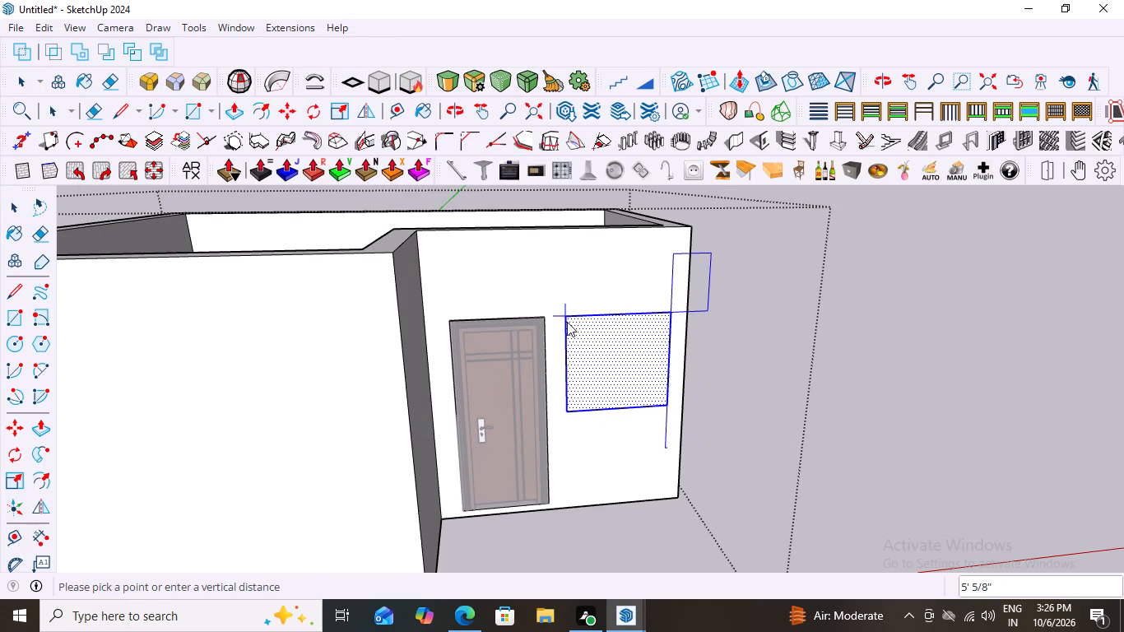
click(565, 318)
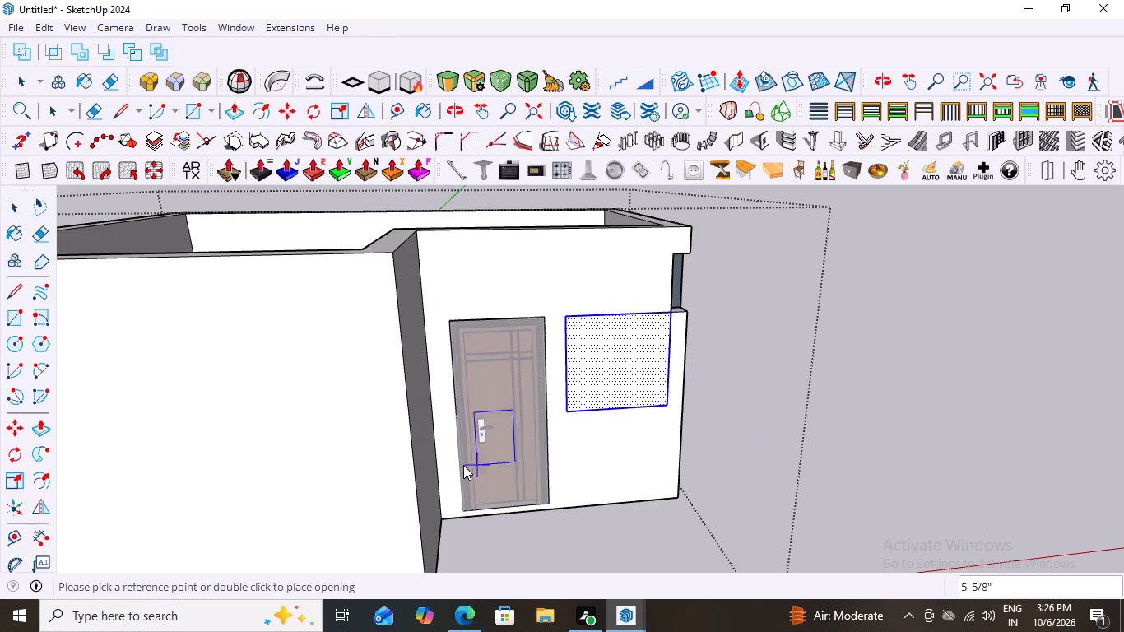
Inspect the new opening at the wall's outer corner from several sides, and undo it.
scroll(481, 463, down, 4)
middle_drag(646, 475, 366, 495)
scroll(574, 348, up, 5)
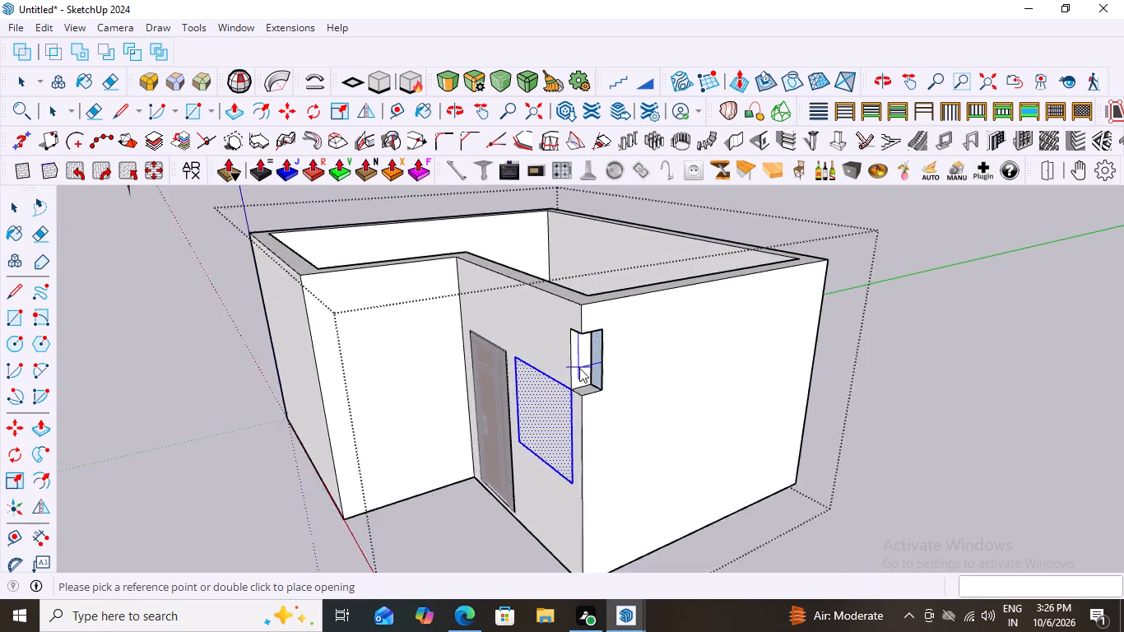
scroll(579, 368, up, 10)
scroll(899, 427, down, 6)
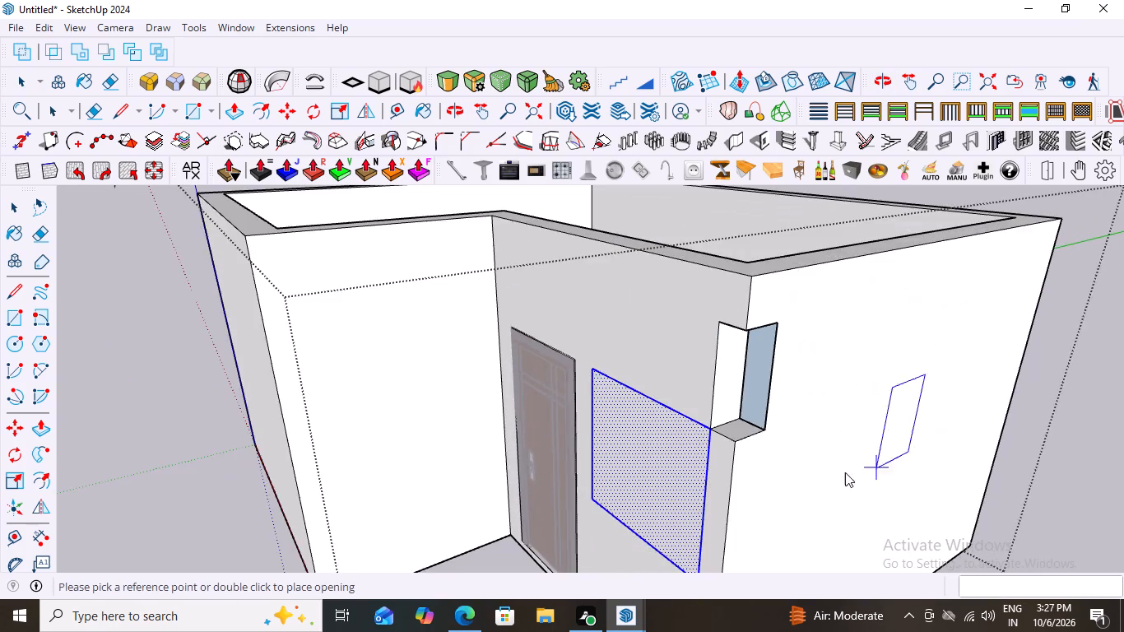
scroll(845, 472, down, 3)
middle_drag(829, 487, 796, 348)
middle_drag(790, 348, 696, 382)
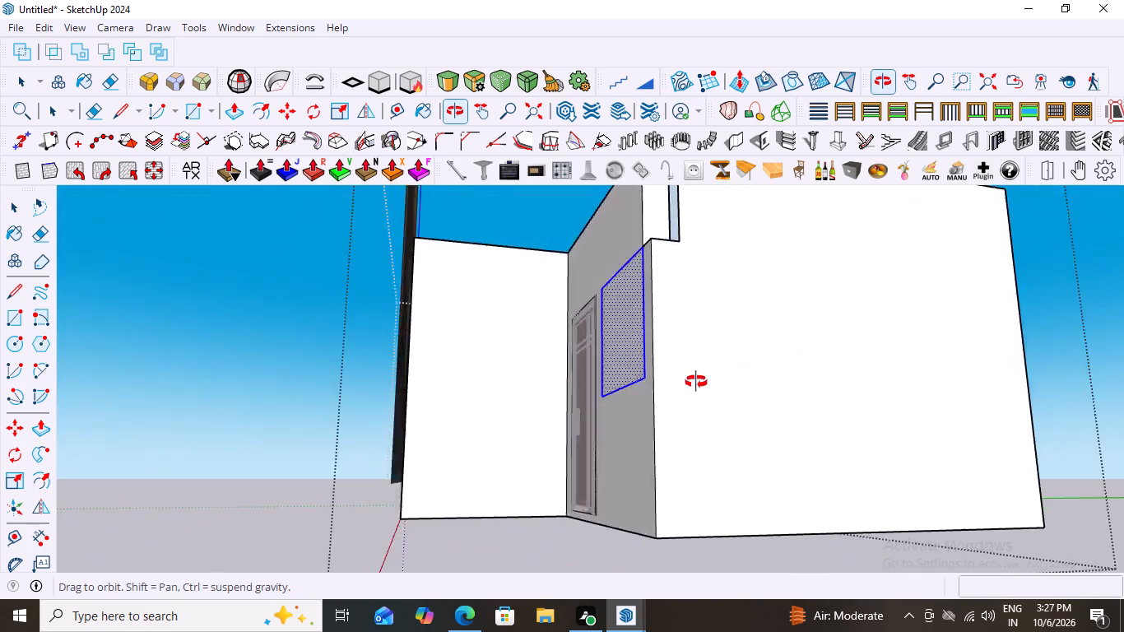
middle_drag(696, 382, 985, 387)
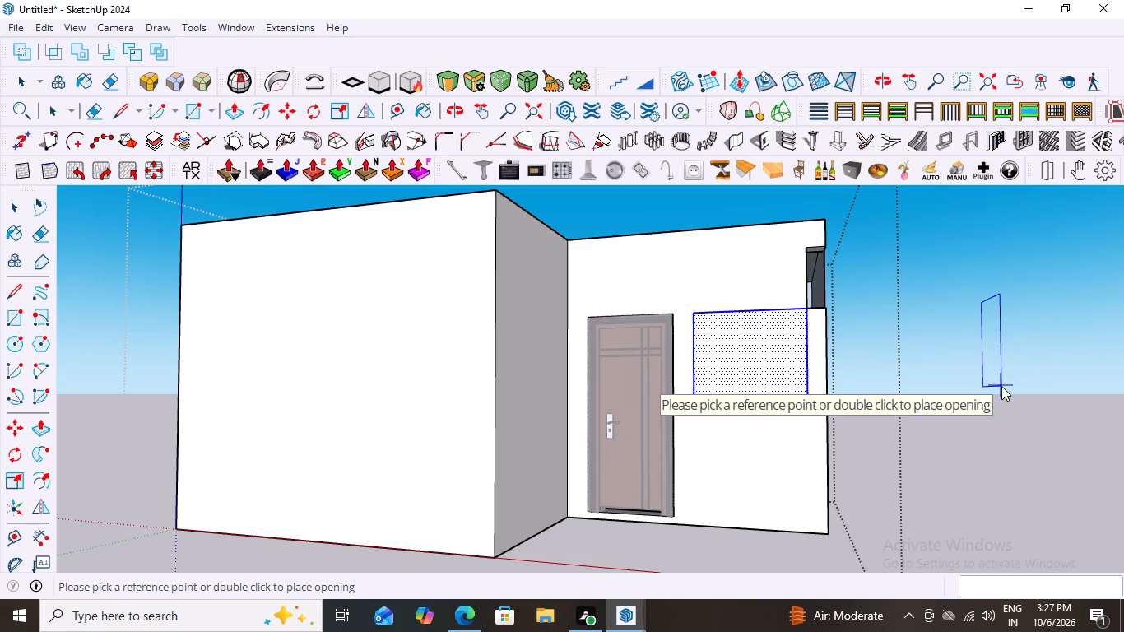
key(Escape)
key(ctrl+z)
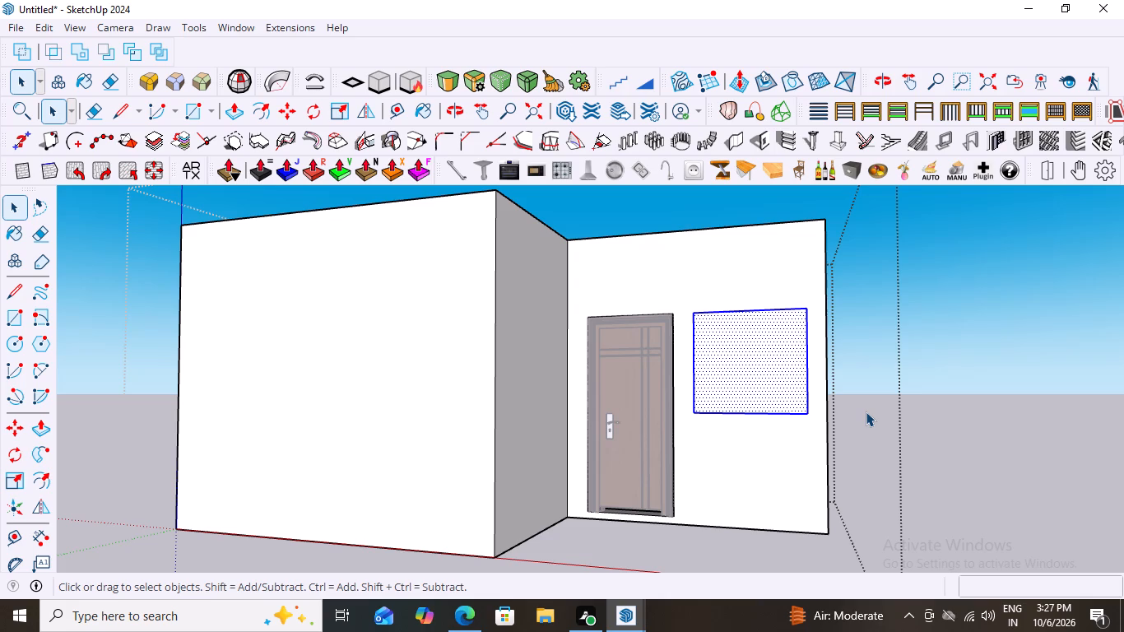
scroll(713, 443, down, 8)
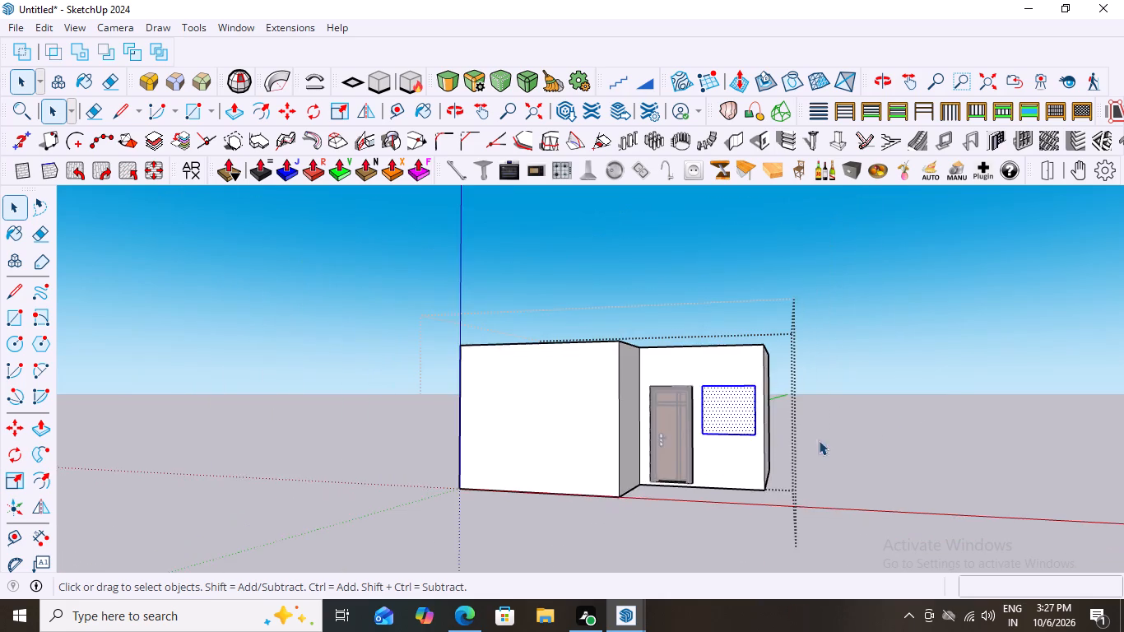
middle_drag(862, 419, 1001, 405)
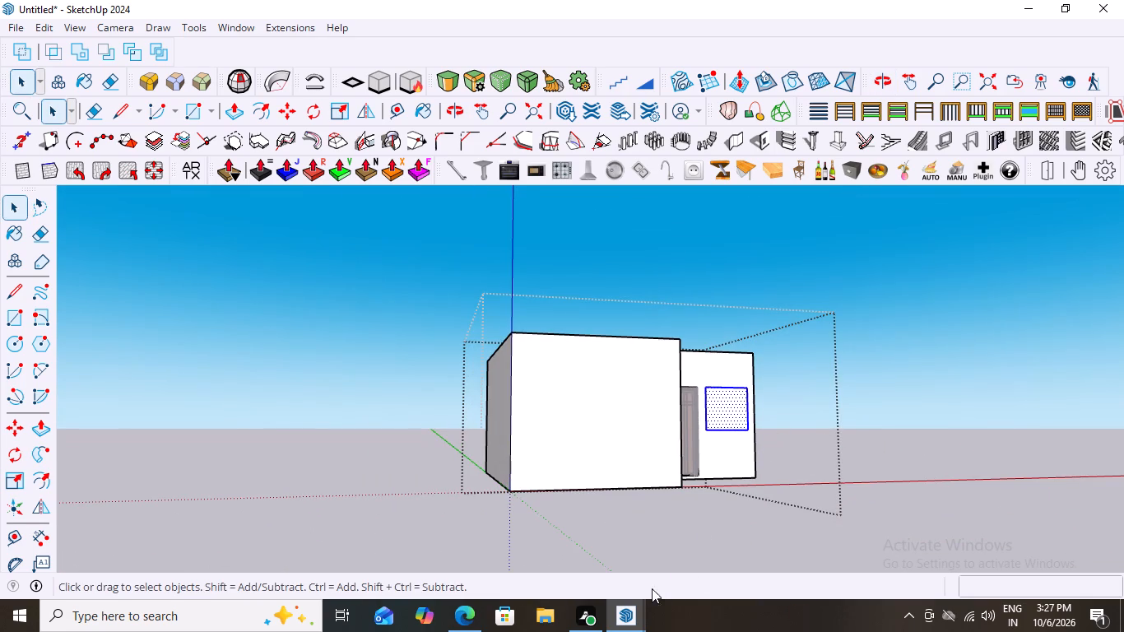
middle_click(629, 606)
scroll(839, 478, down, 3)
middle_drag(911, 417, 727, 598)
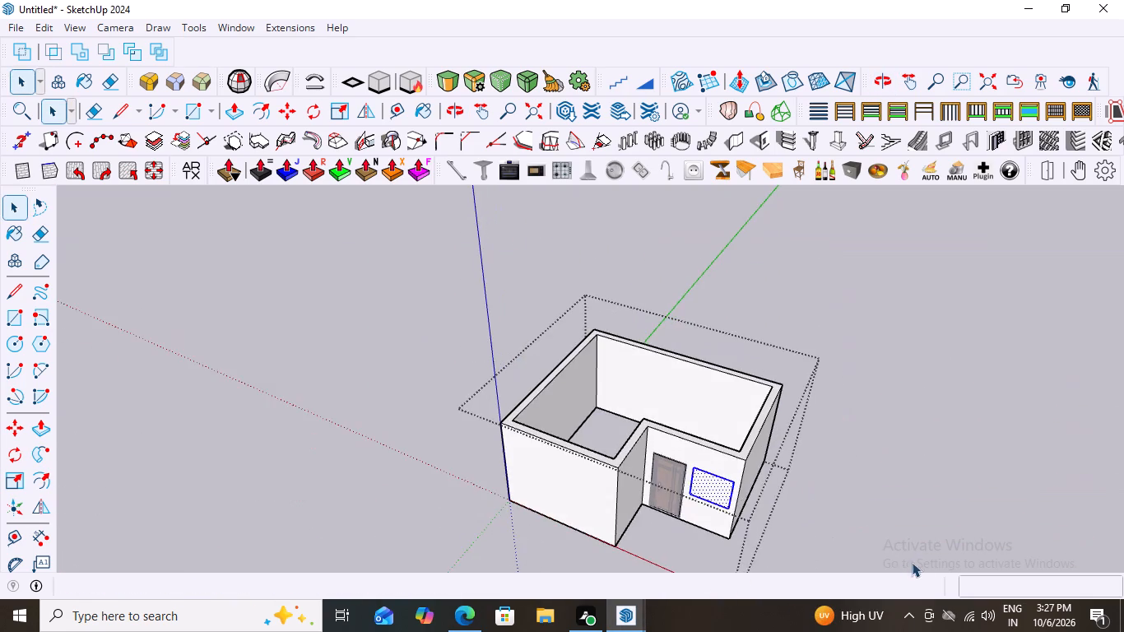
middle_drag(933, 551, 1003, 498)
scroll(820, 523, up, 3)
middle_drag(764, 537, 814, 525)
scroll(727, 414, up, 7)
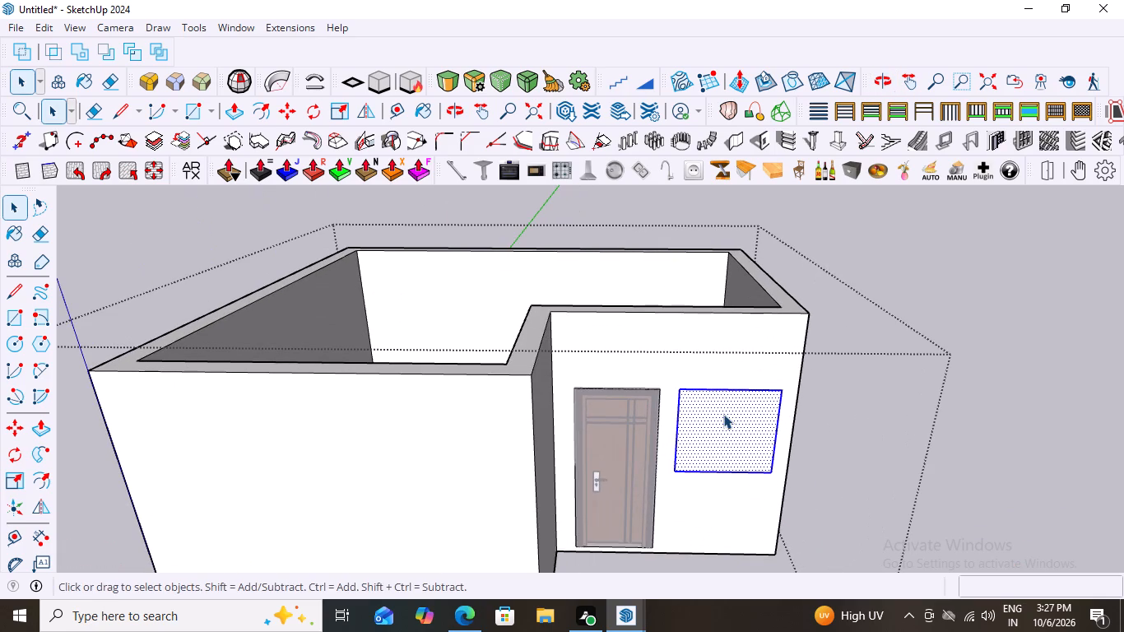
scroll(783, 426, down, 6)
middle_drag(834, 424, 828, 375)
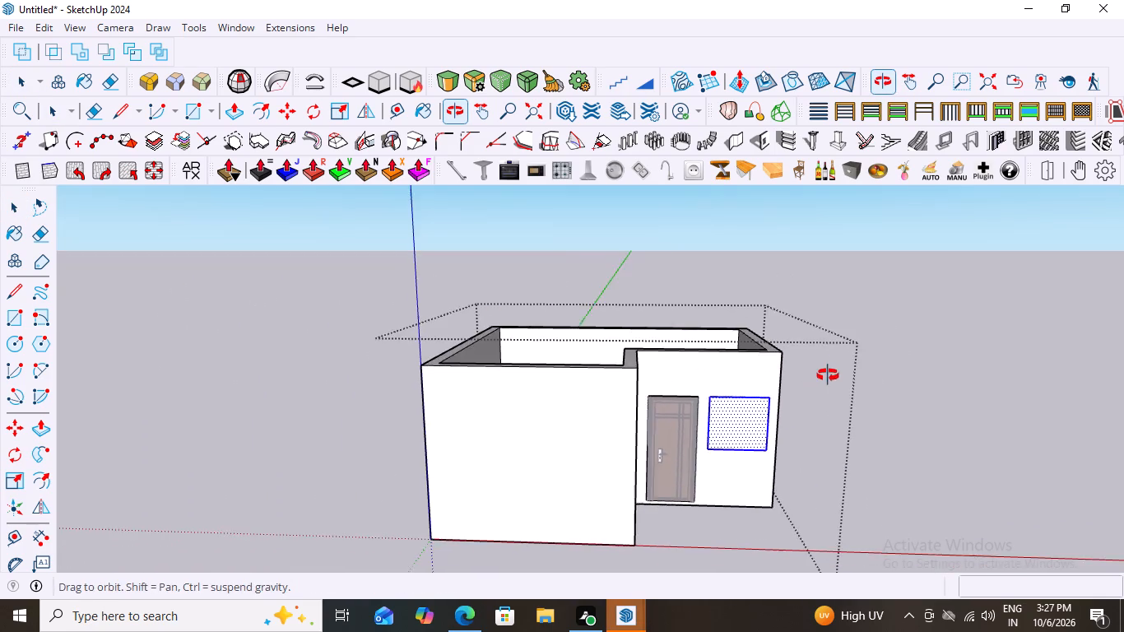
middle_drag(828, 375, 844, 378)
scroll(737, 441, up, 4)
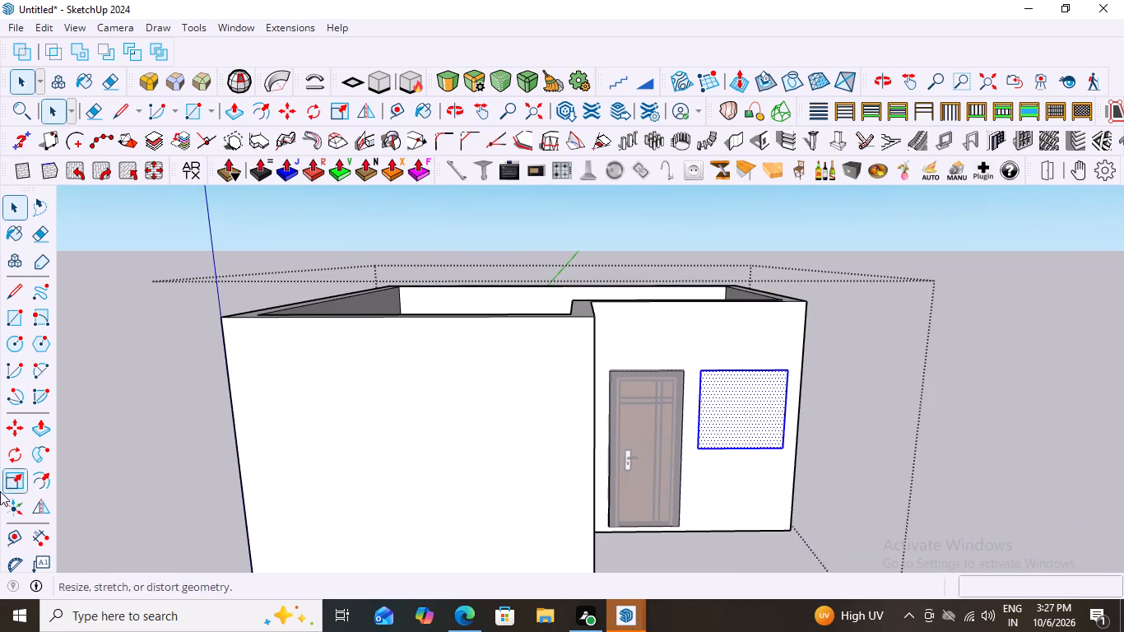
Measure the window rectangle's height with the Dimension tool, without placing the dimension.
click(44, 533)
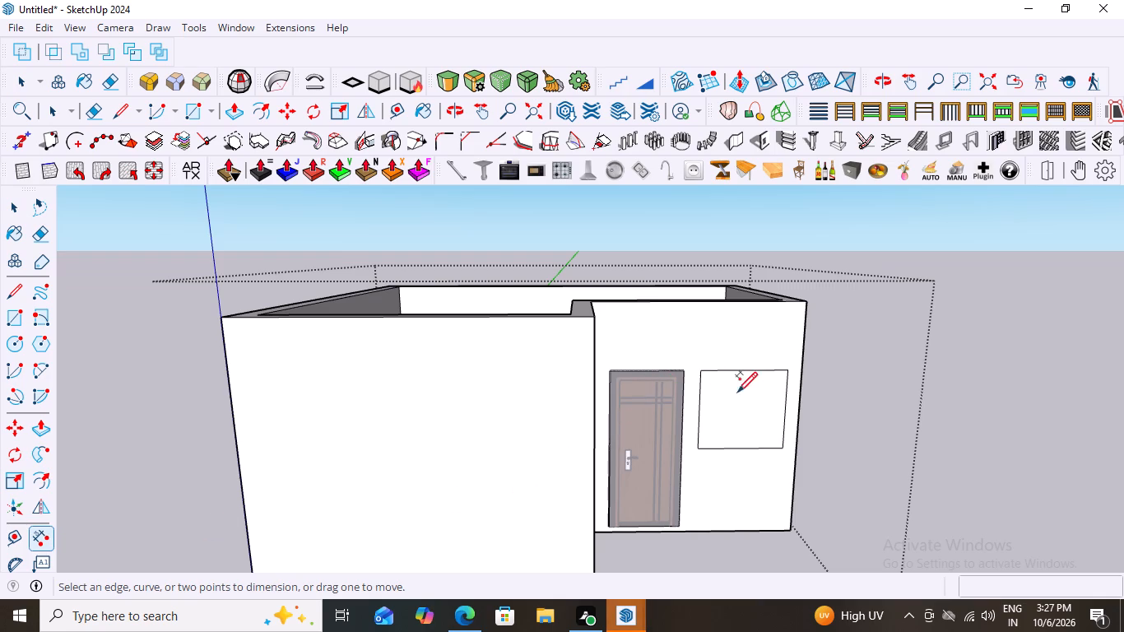
scroll(711, 379, up, 6)
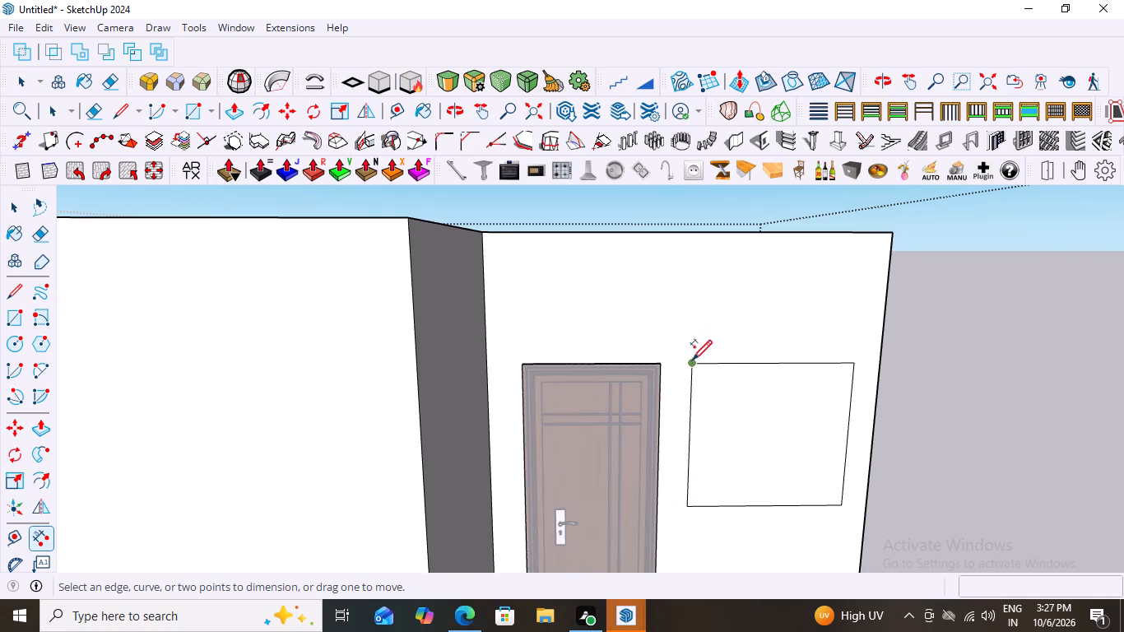
click(690, 364)
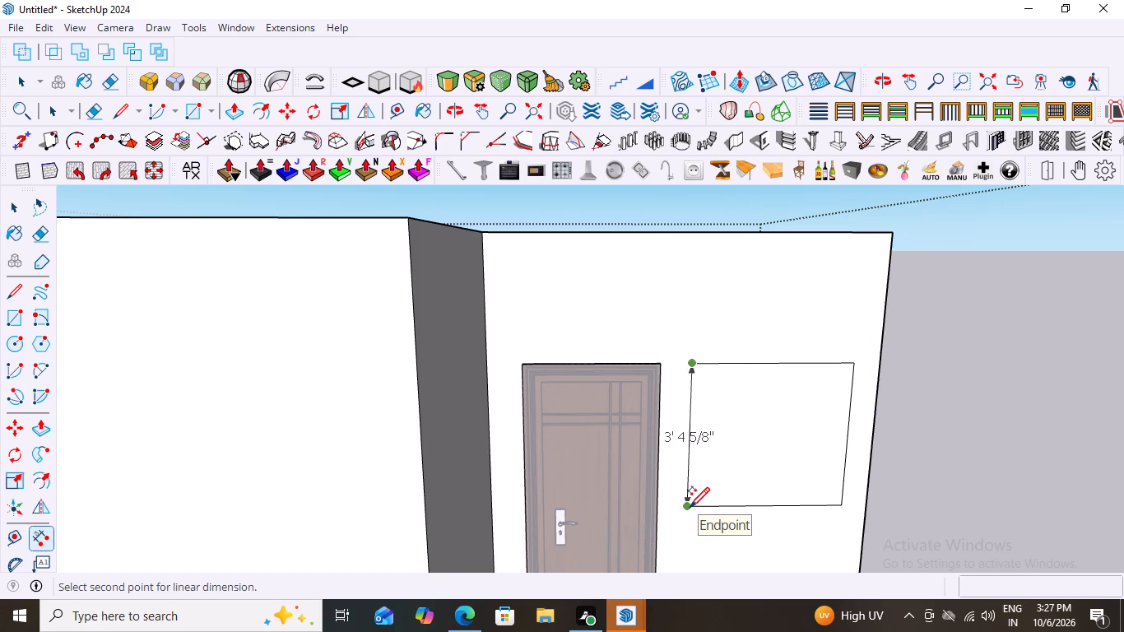
key(Escape)
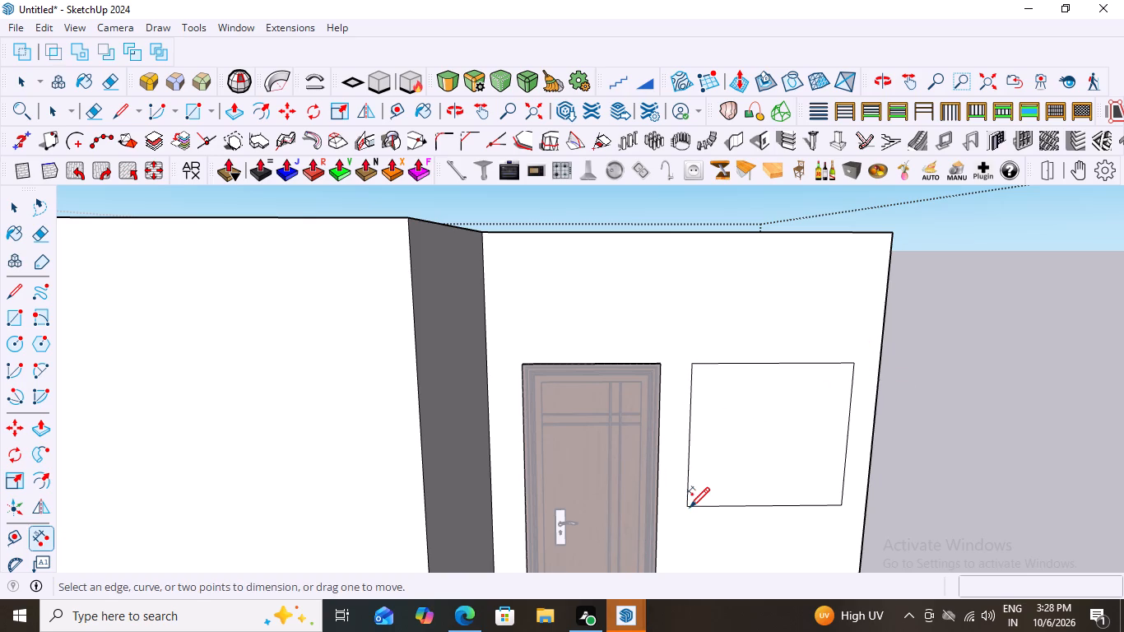
key(space)
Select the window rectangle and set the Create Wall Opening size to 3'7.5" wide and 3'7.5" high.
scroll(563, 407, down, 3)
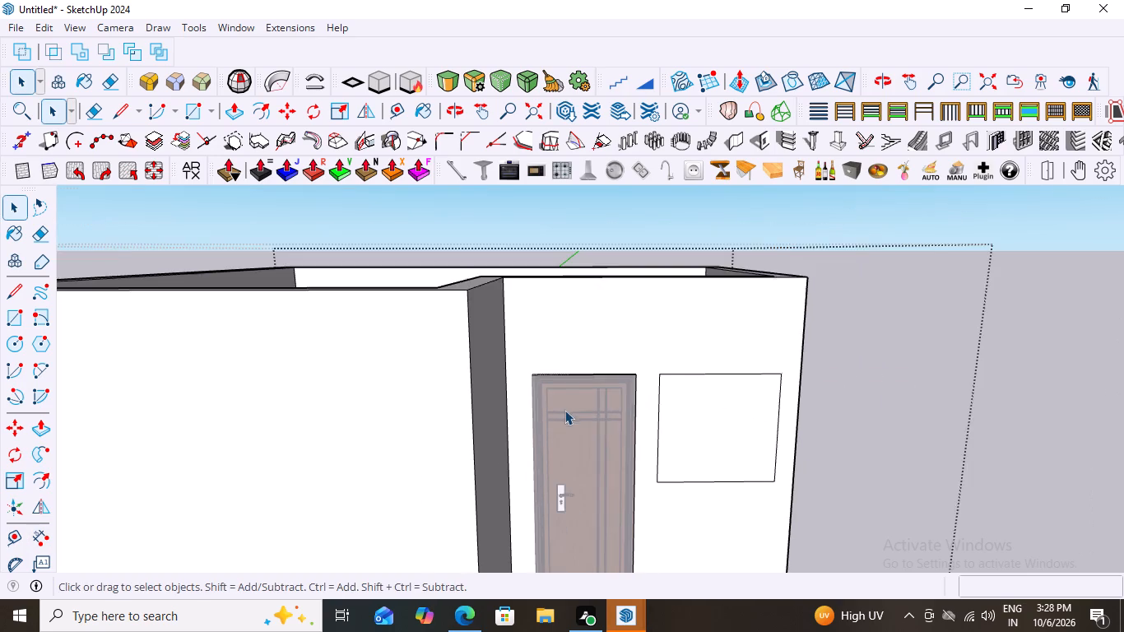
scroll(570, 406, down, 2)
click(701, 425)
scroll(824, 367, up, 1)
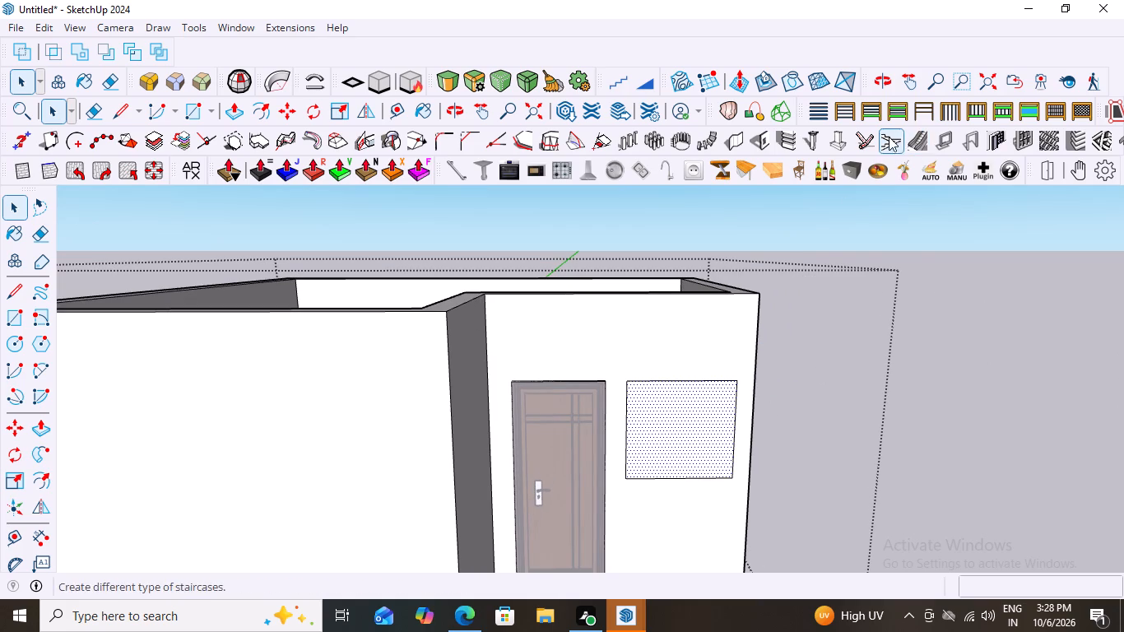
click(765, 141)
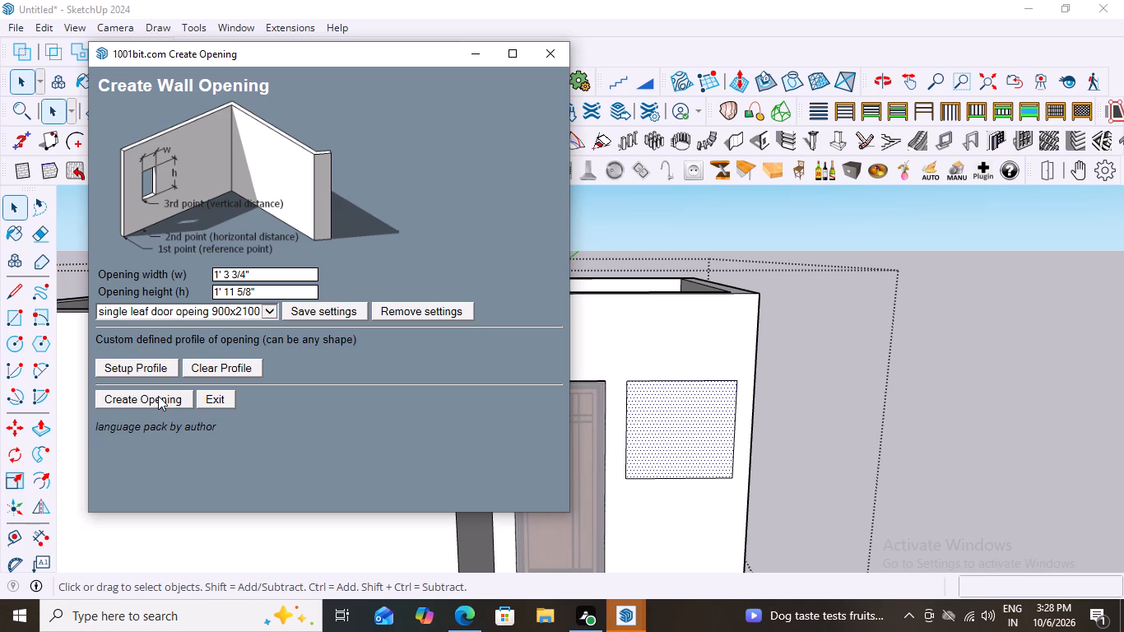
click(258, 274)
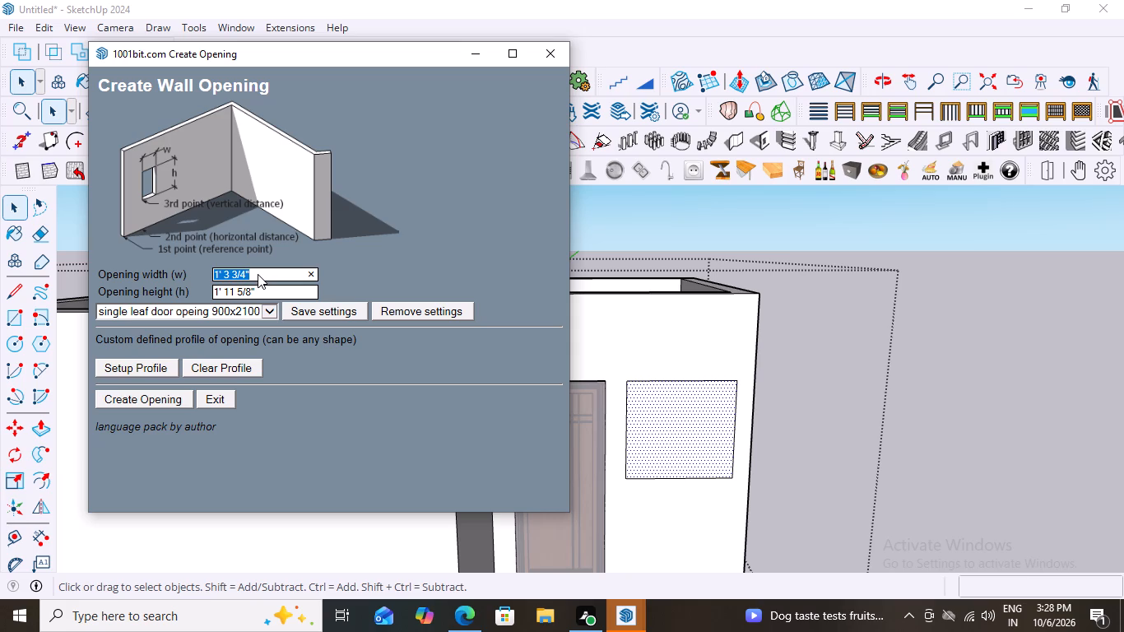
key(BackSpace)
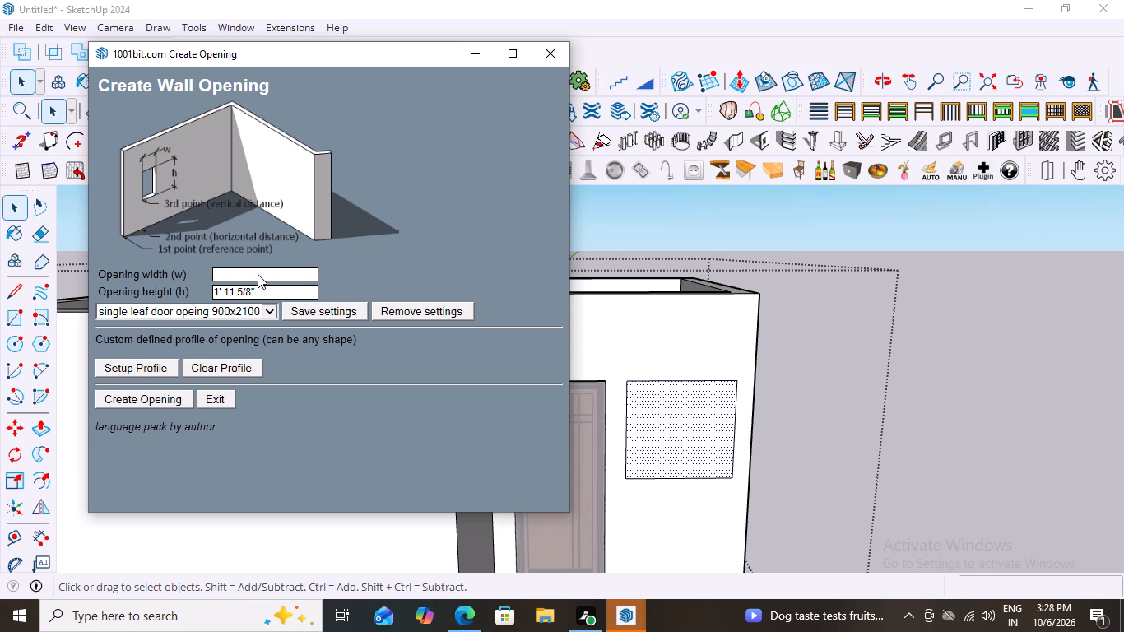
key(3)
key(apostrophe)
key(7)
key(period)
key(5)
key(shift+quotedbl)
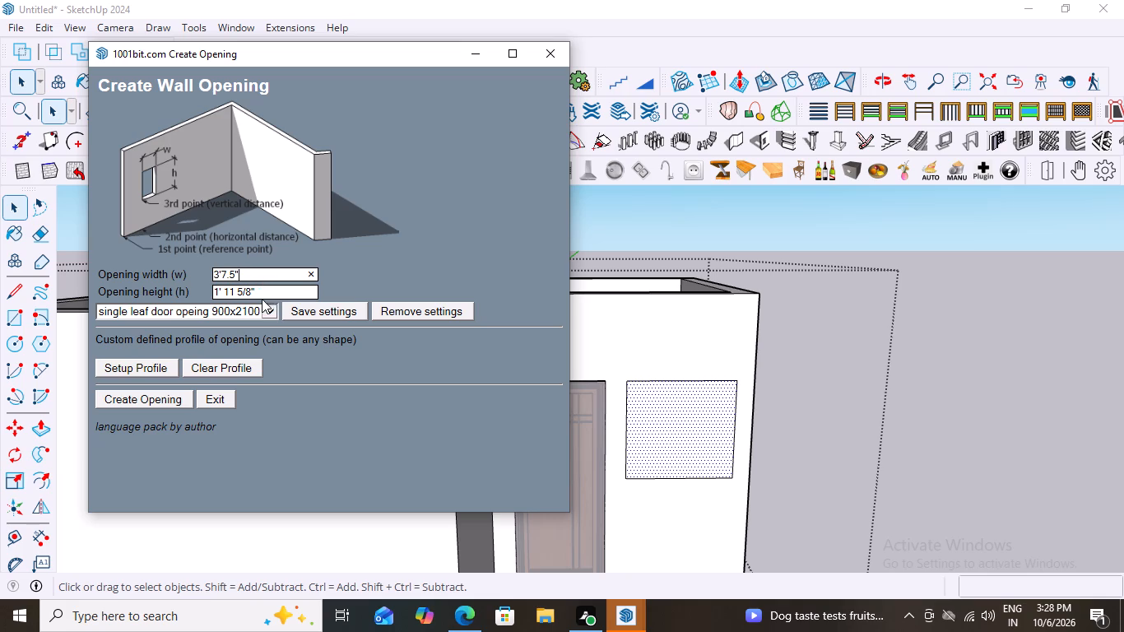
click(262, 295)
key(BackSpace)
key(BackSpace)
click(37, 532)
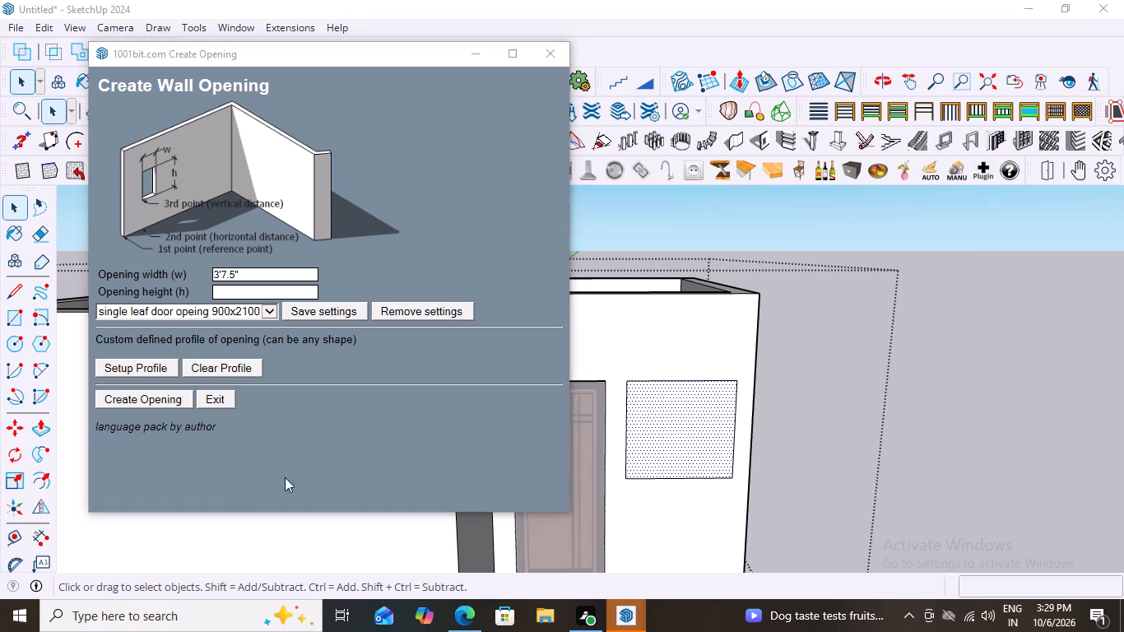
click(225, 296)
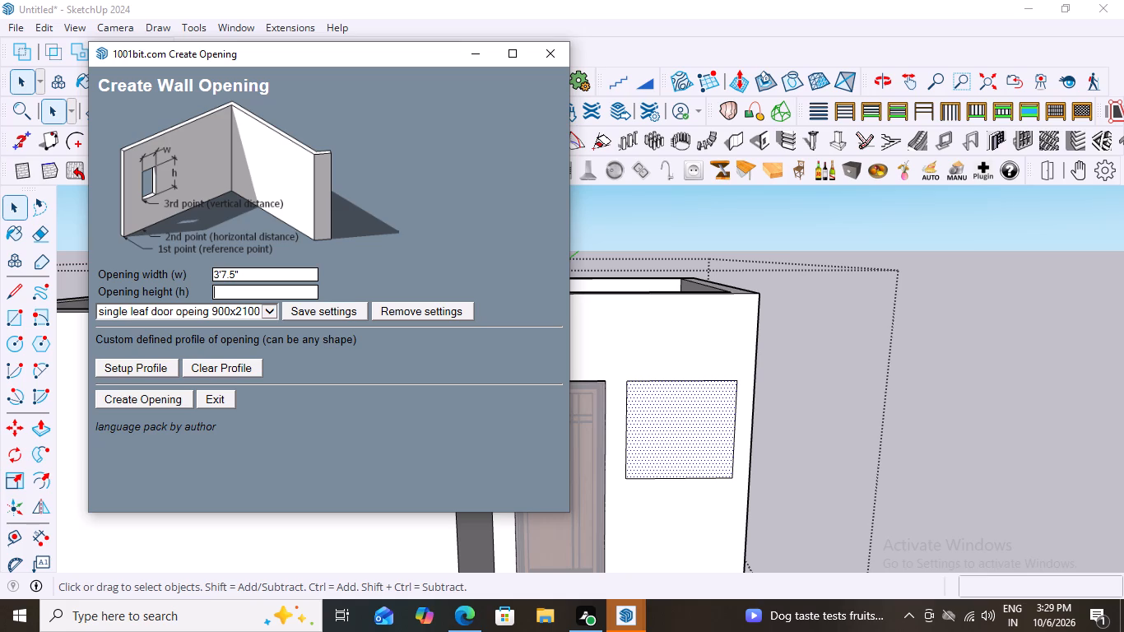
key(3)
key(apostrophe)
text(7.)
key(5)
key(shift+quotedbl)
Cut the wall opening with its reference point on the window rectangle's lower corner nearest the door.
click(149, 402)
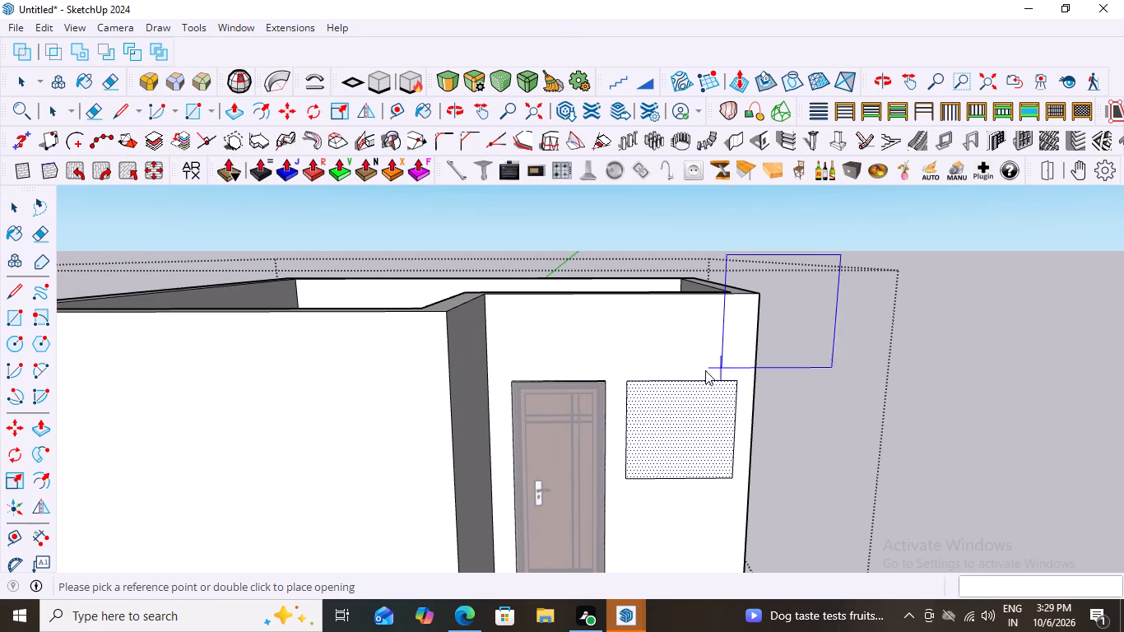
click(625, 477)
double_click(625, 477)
Inspect the new window opening from above, below and both sides, checking its fit to the drawn rectangle.
scroll(696, 427, up, 4)
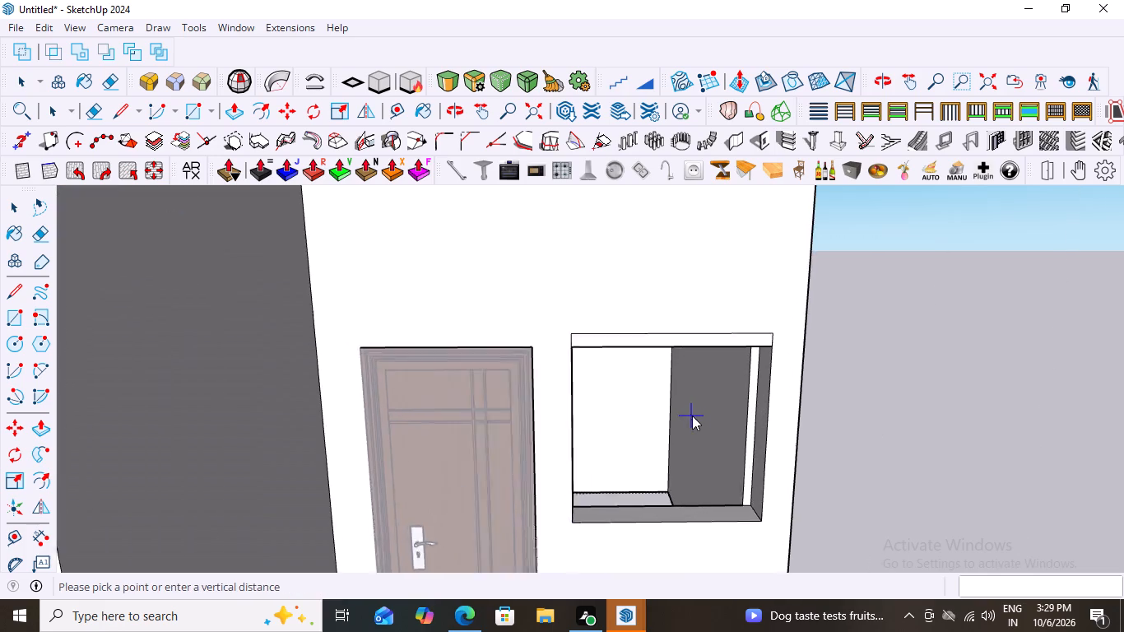
scroll(692, 416, up, 2)
scroll(667, 432, down, 5)
middle_drag(681, 440, 509, 482)
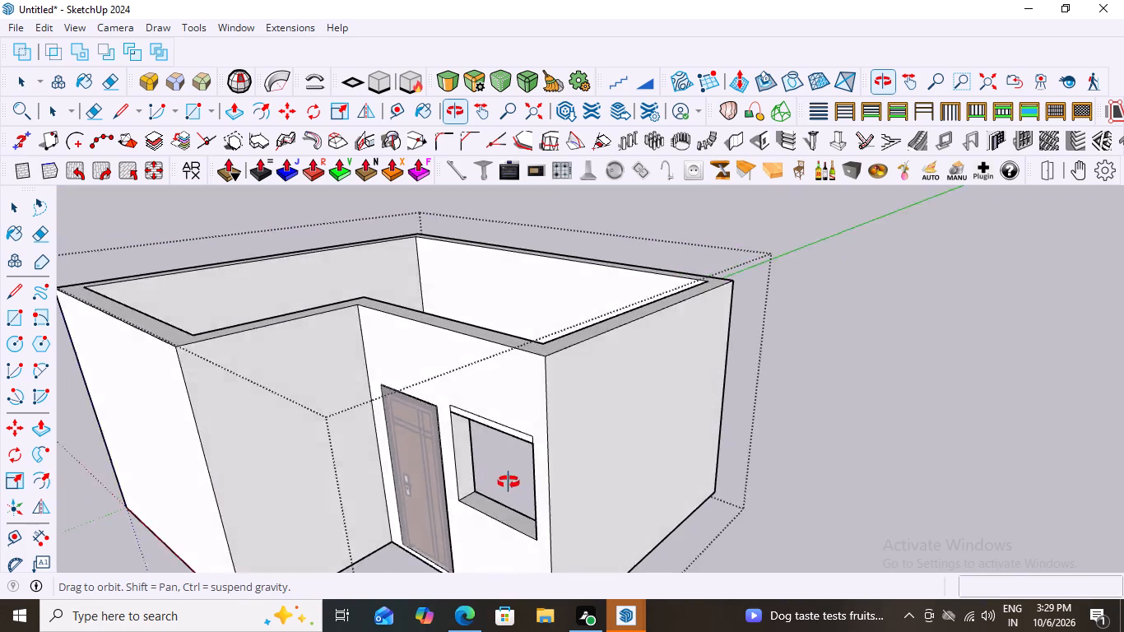
middle_drag(509, 482, 673, 328)
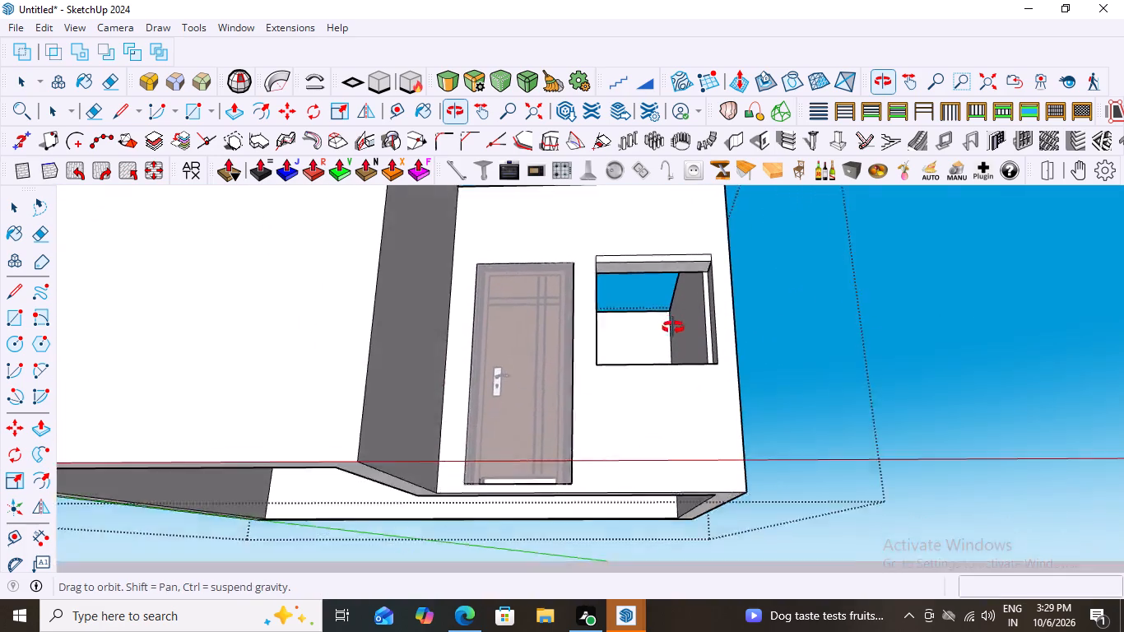
middle_drag(673, 328, 669, 579)
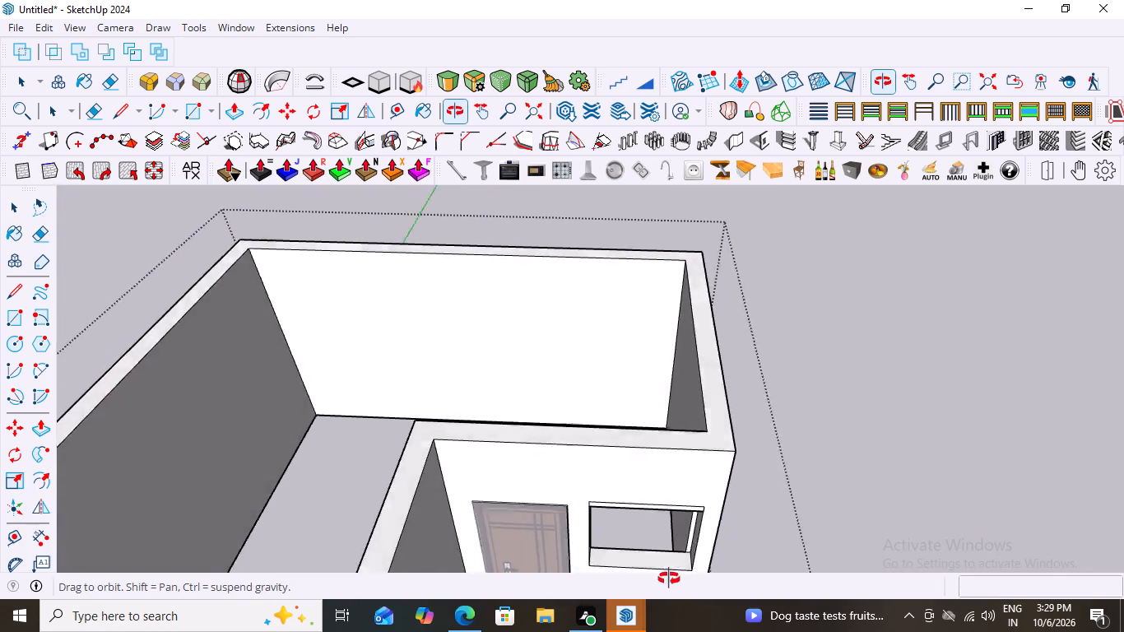
middle_drag(669, 579, 495, 440)
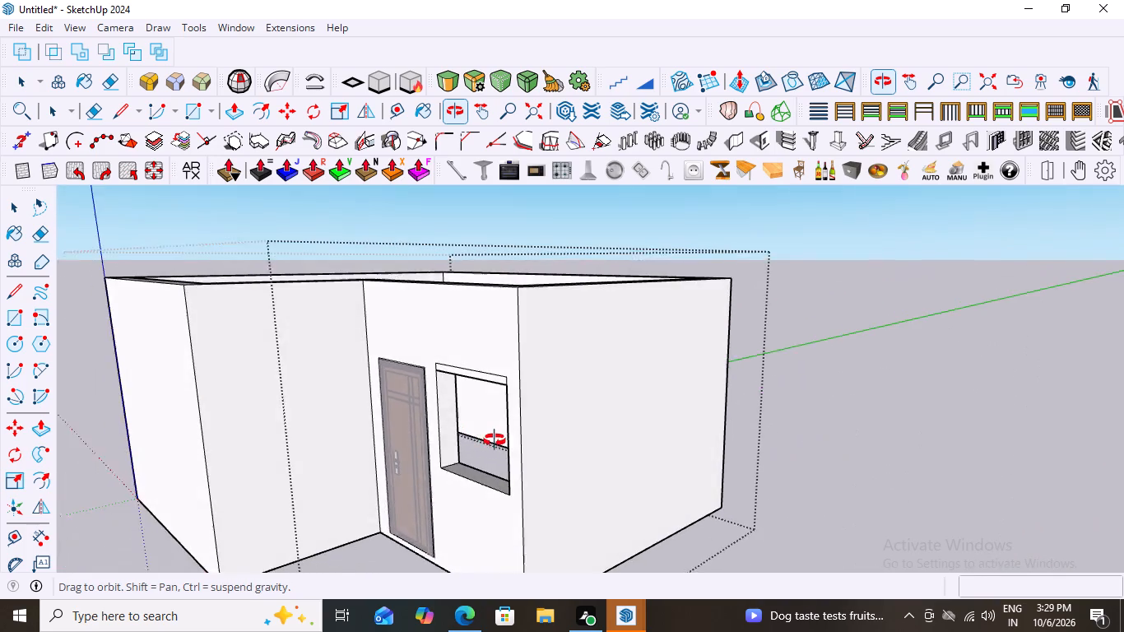
middle_drag(495, 440, 494, 438)
middle_drag(574, 369, 787, 456)
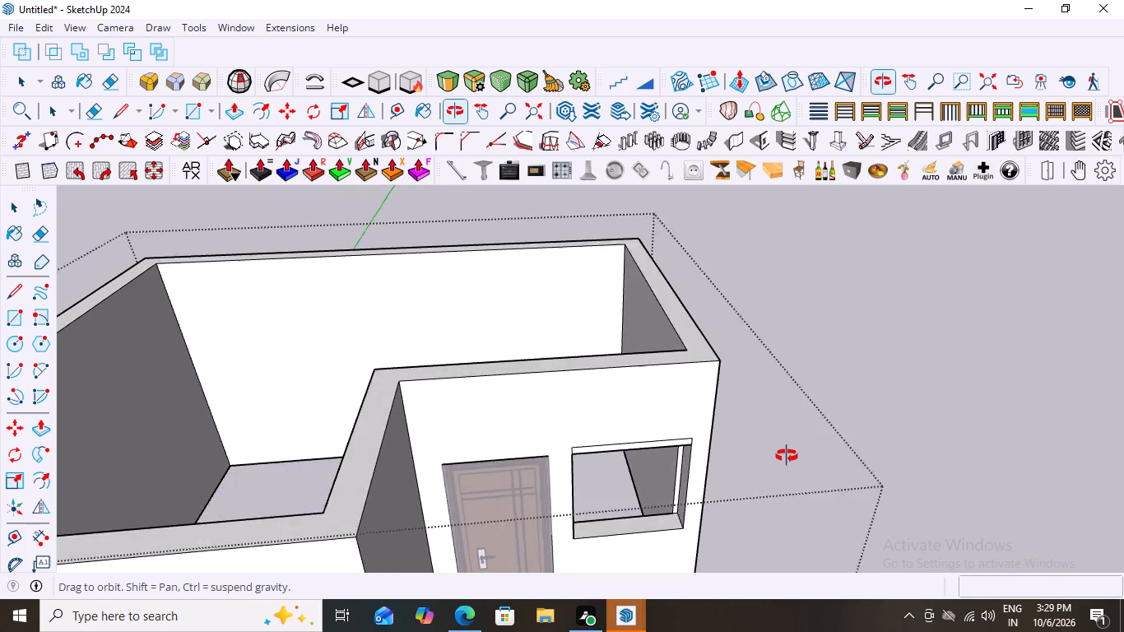
middle_drag(787, 456, 782, 458)
middle_drag(790, 477, 659, 425)
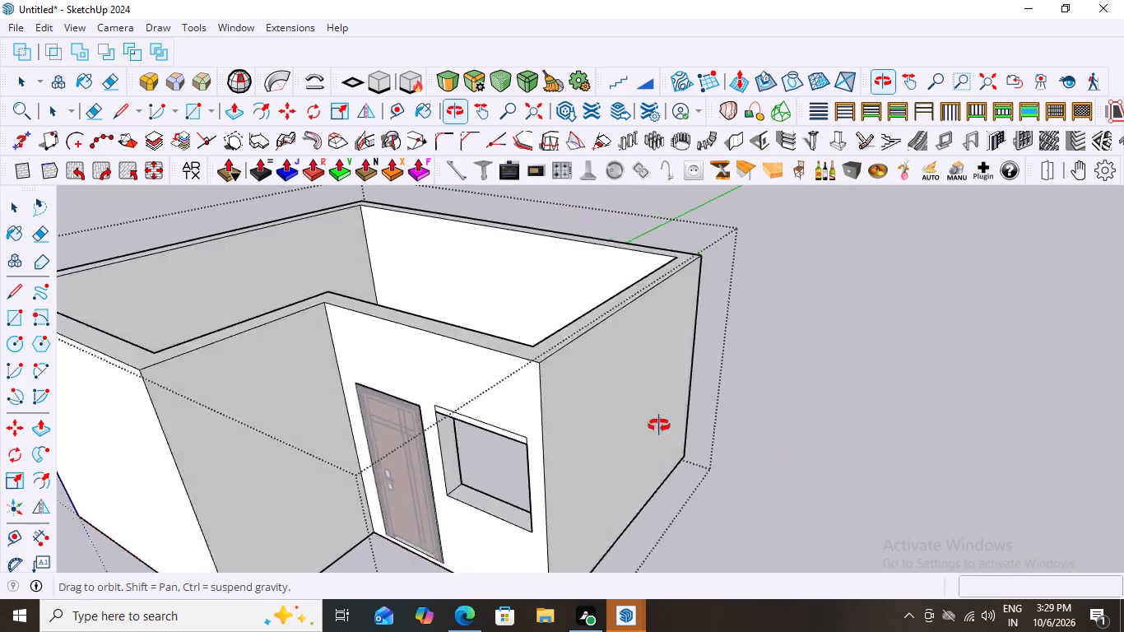
middle_drag(659, 425, 637, 281)
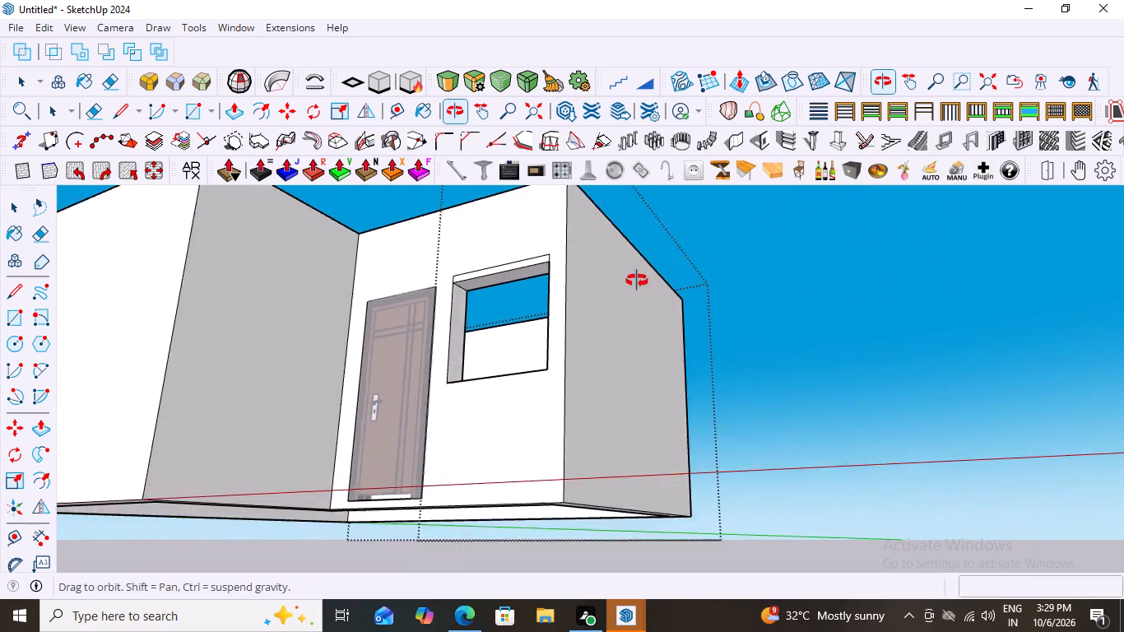
middle_drag(637, 281, 757, 376)
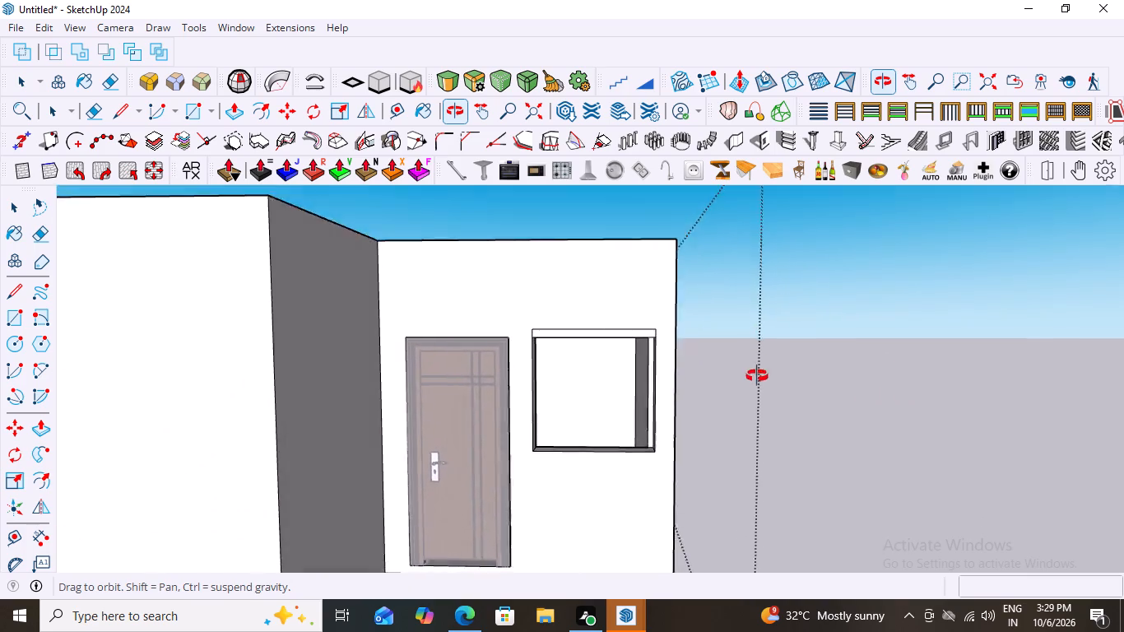
middle_drag(757, 376, 758, 392)
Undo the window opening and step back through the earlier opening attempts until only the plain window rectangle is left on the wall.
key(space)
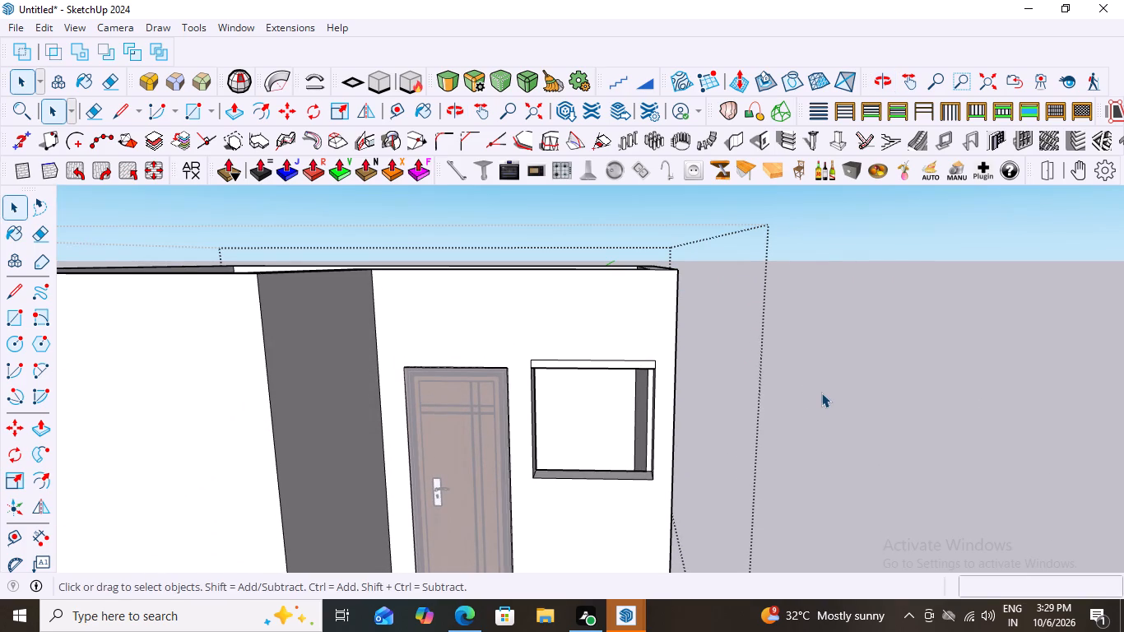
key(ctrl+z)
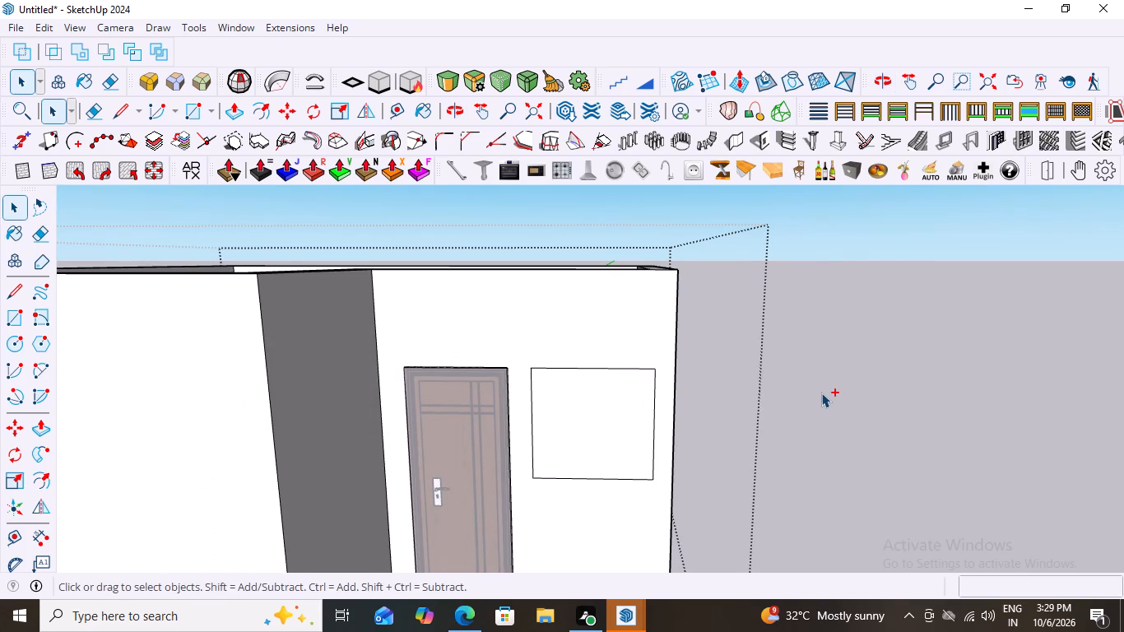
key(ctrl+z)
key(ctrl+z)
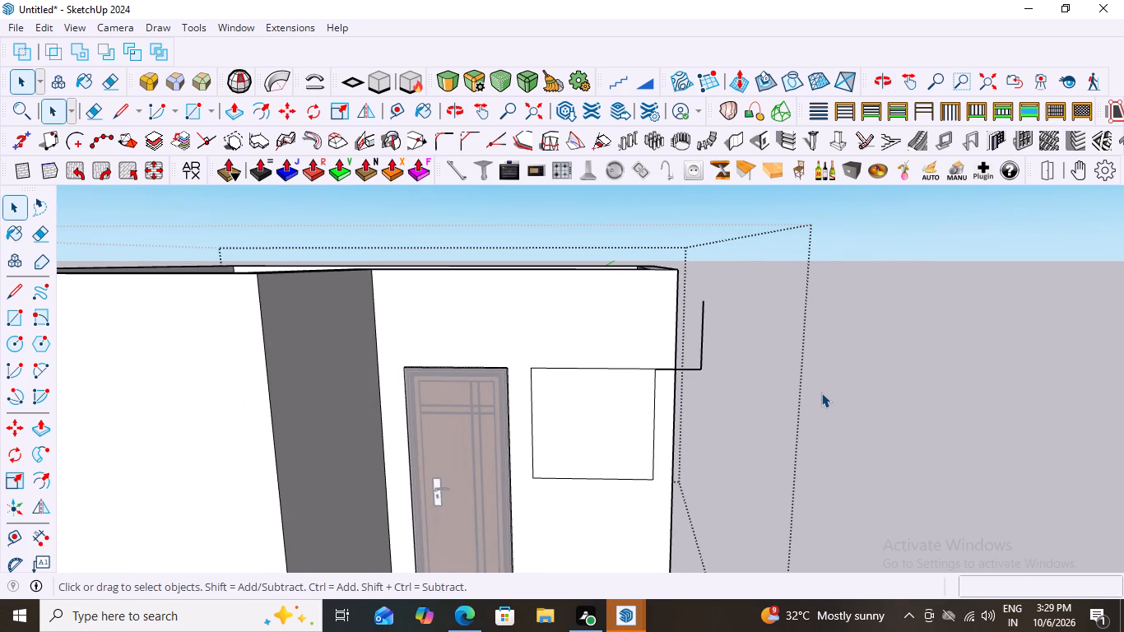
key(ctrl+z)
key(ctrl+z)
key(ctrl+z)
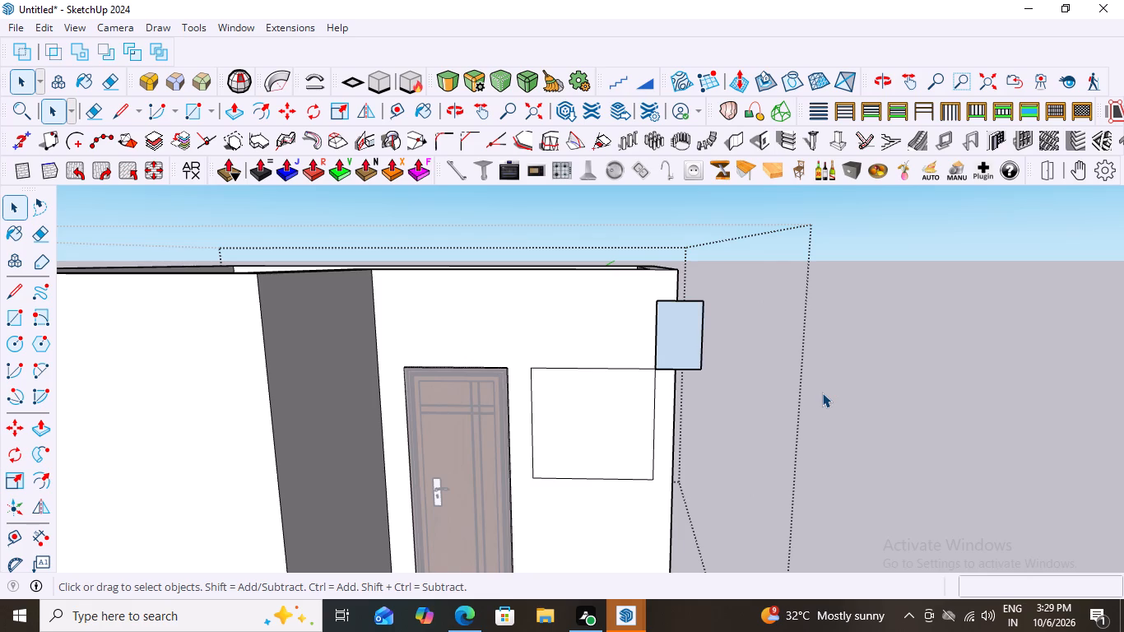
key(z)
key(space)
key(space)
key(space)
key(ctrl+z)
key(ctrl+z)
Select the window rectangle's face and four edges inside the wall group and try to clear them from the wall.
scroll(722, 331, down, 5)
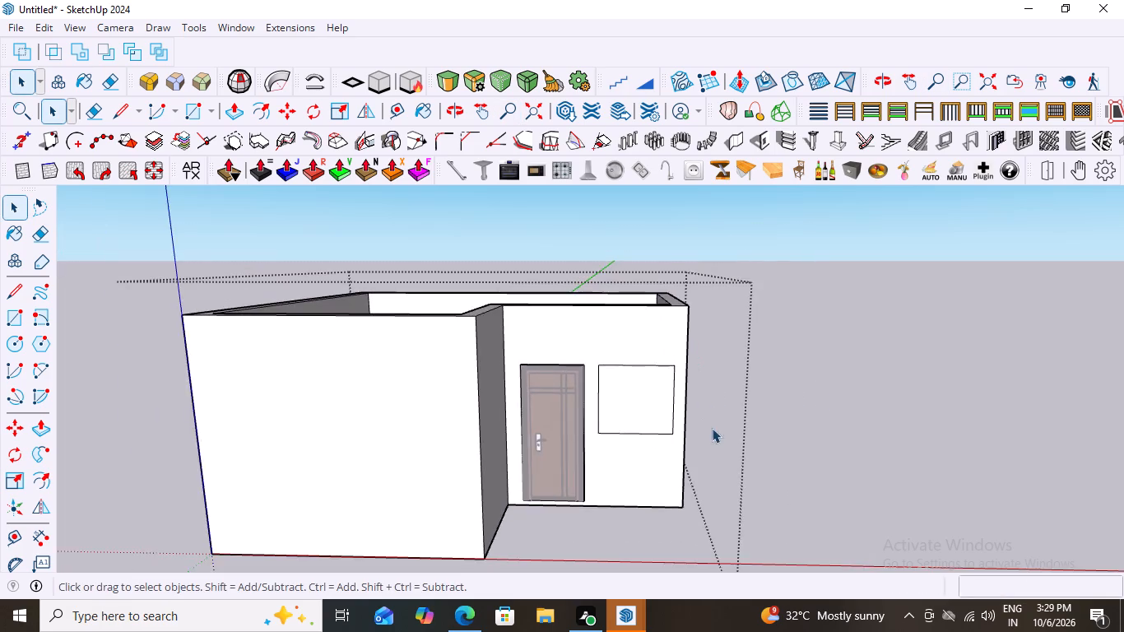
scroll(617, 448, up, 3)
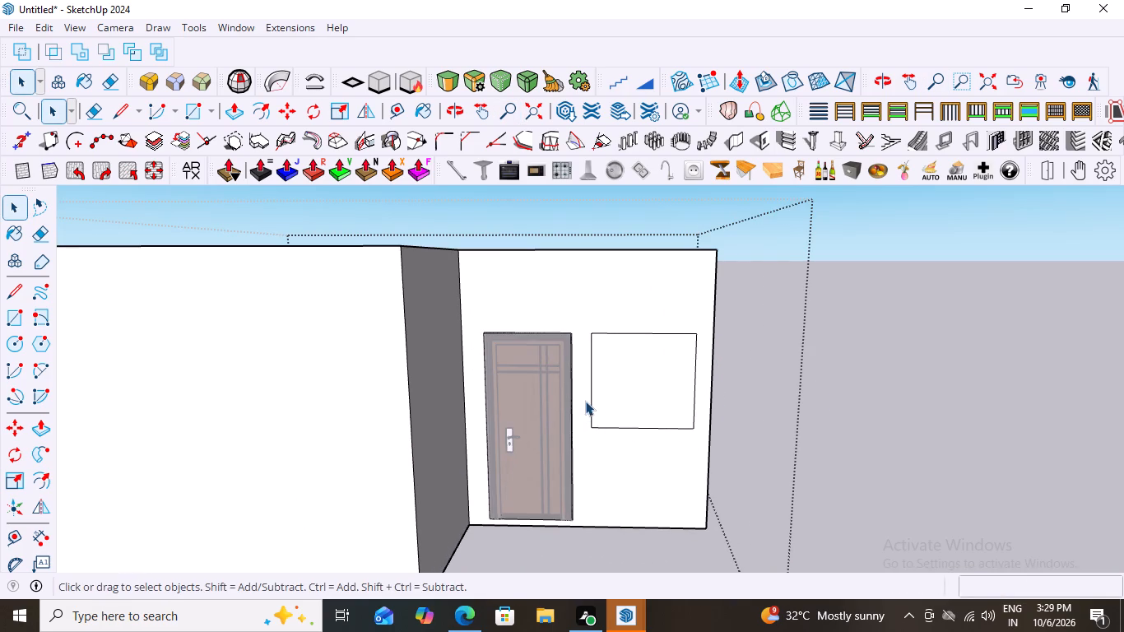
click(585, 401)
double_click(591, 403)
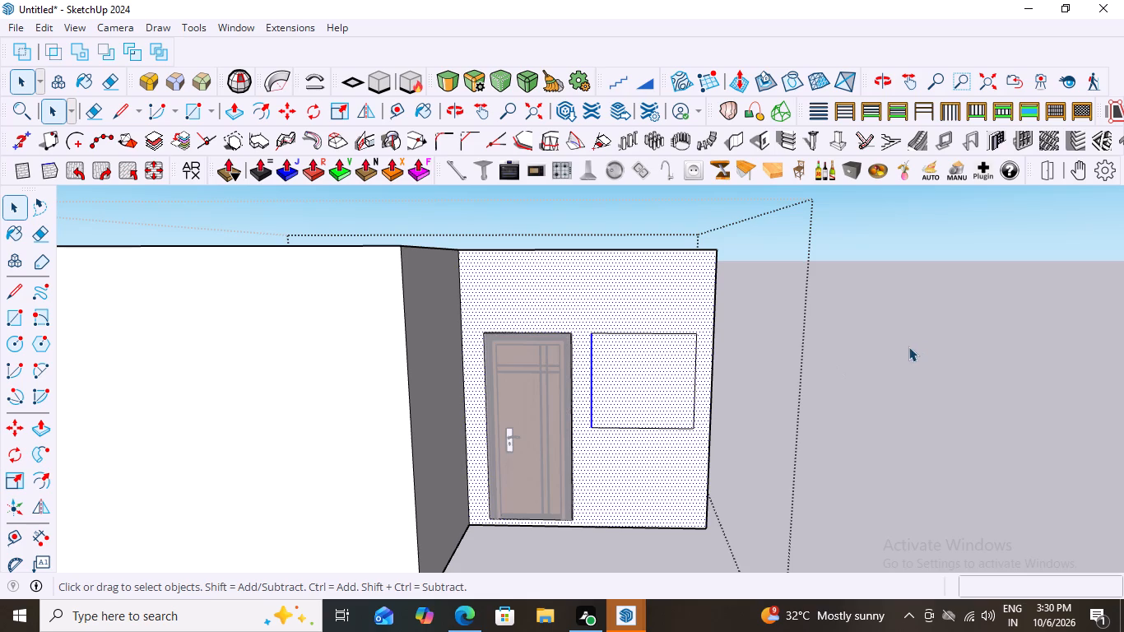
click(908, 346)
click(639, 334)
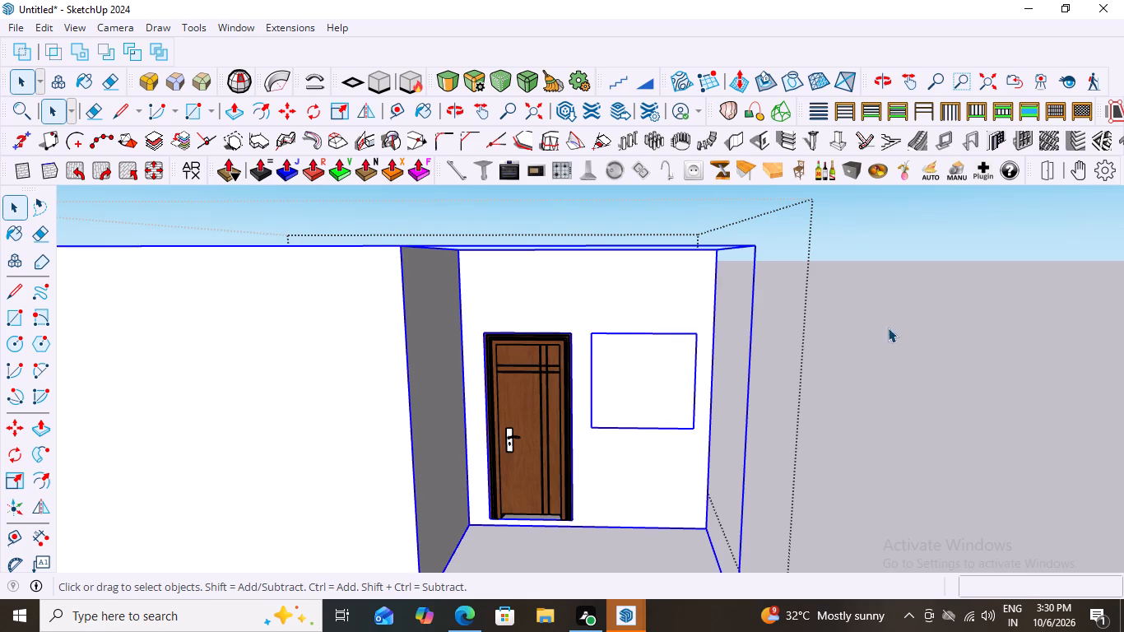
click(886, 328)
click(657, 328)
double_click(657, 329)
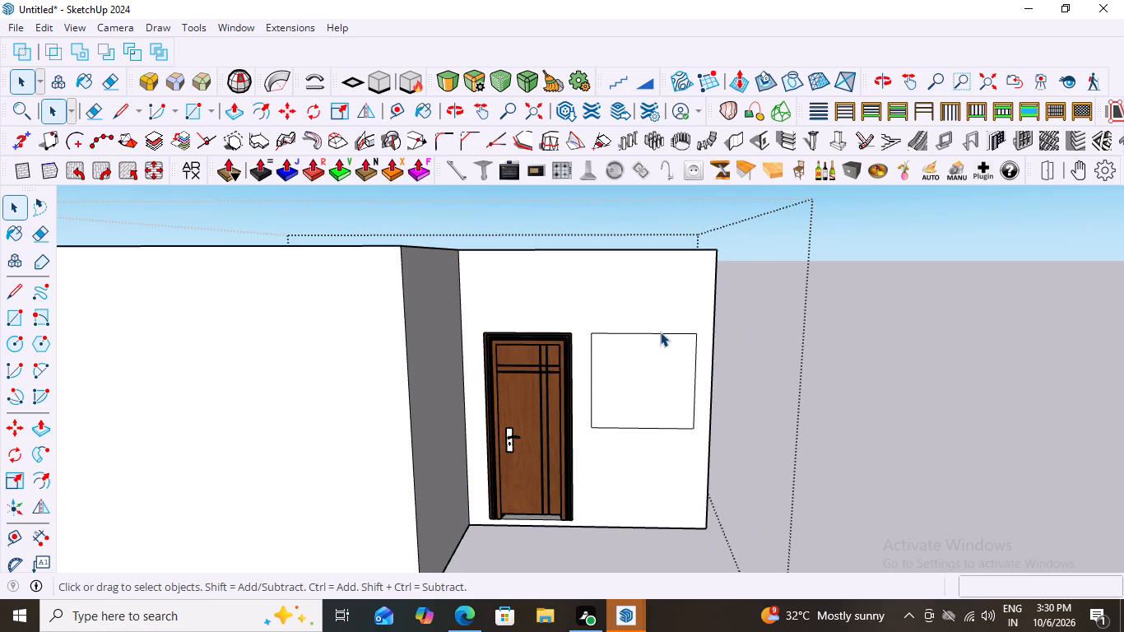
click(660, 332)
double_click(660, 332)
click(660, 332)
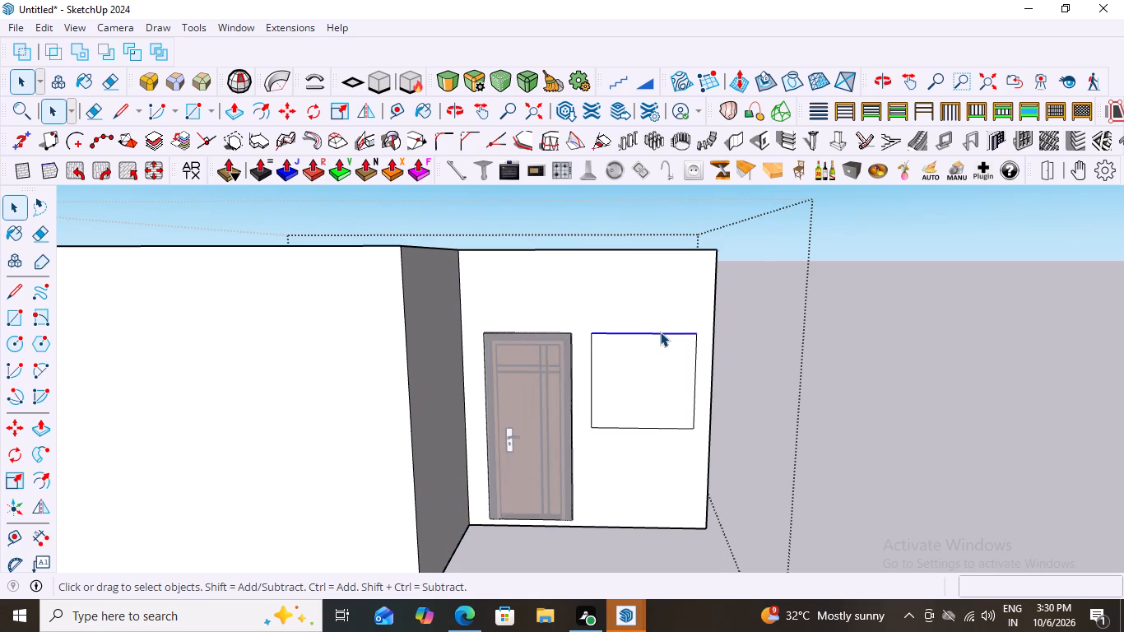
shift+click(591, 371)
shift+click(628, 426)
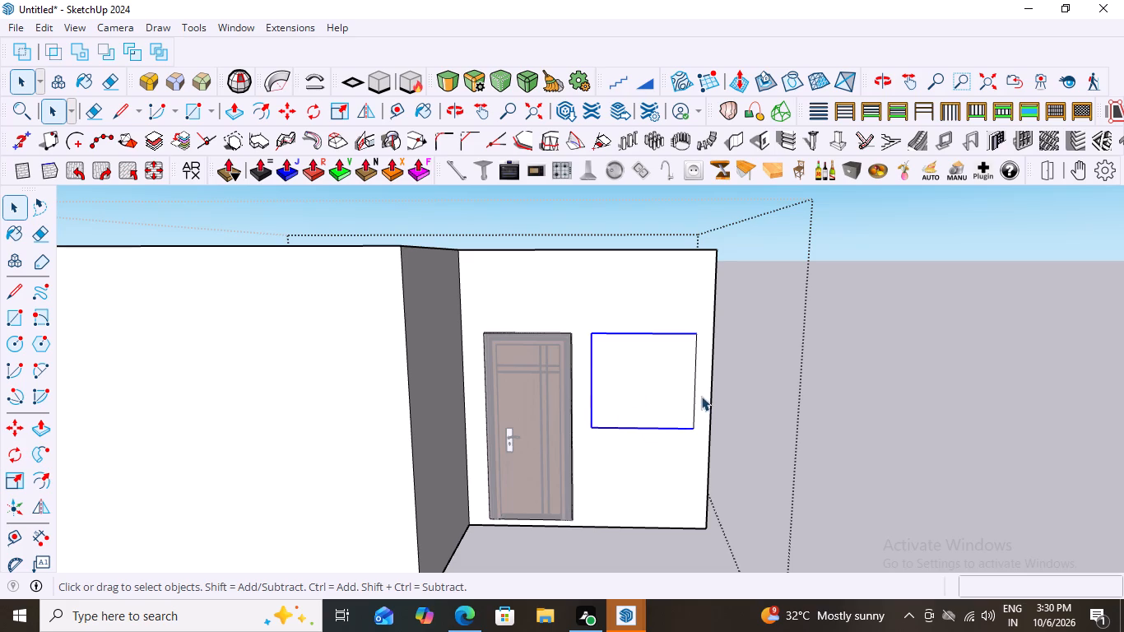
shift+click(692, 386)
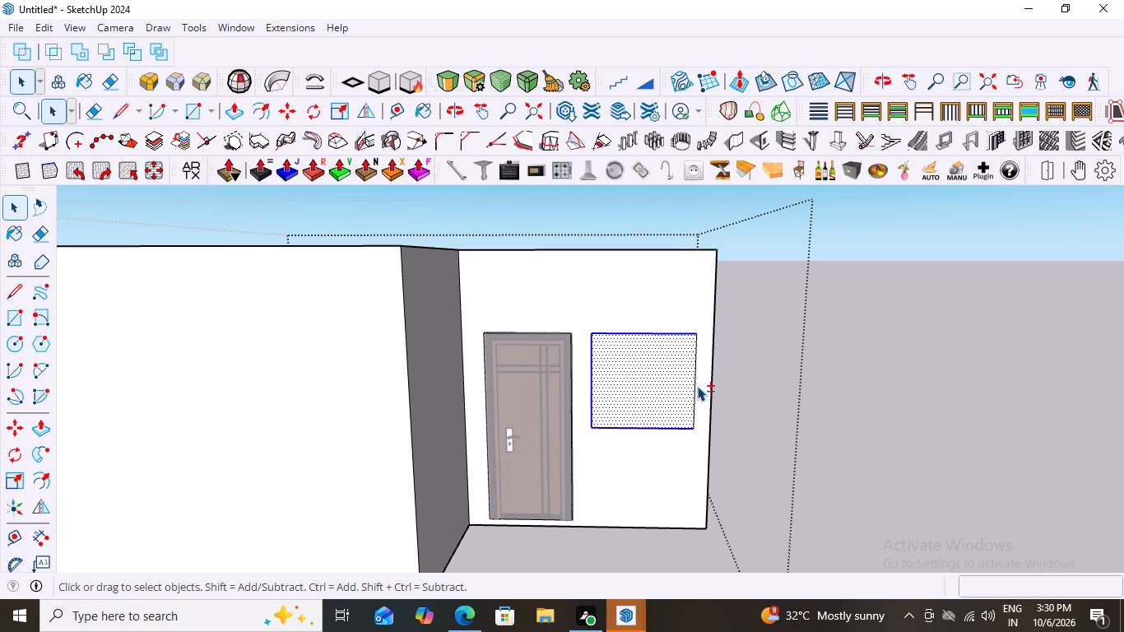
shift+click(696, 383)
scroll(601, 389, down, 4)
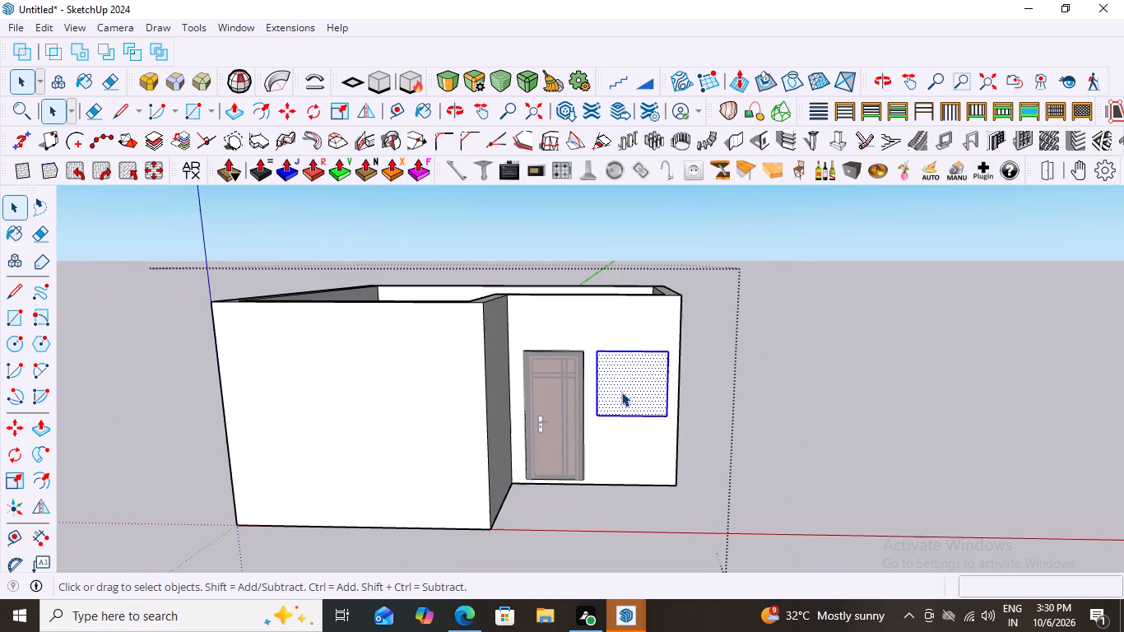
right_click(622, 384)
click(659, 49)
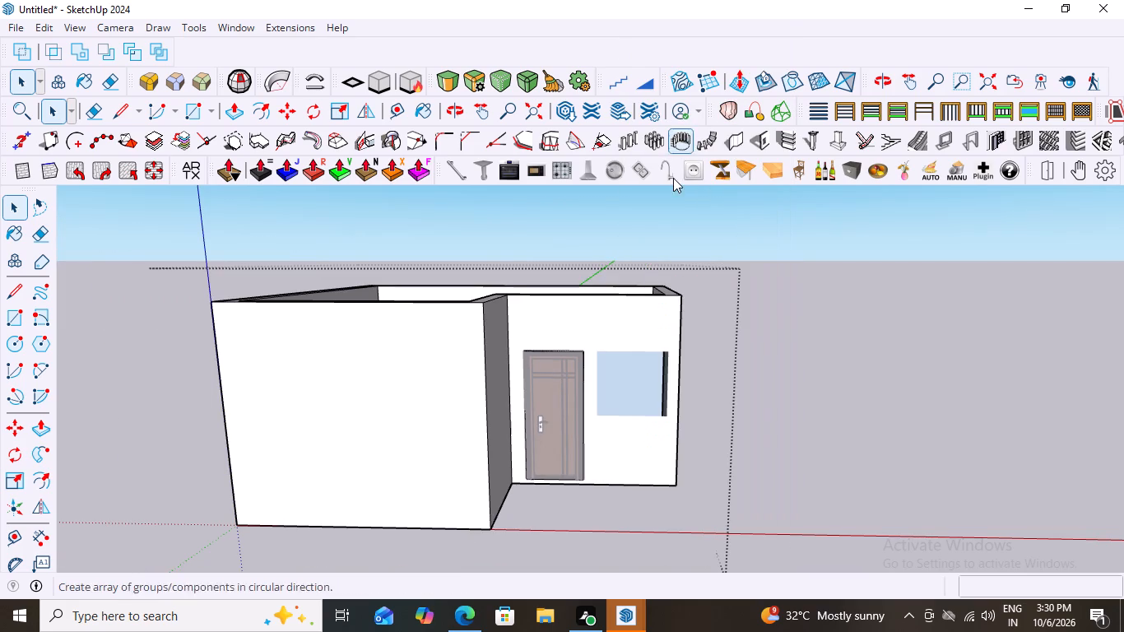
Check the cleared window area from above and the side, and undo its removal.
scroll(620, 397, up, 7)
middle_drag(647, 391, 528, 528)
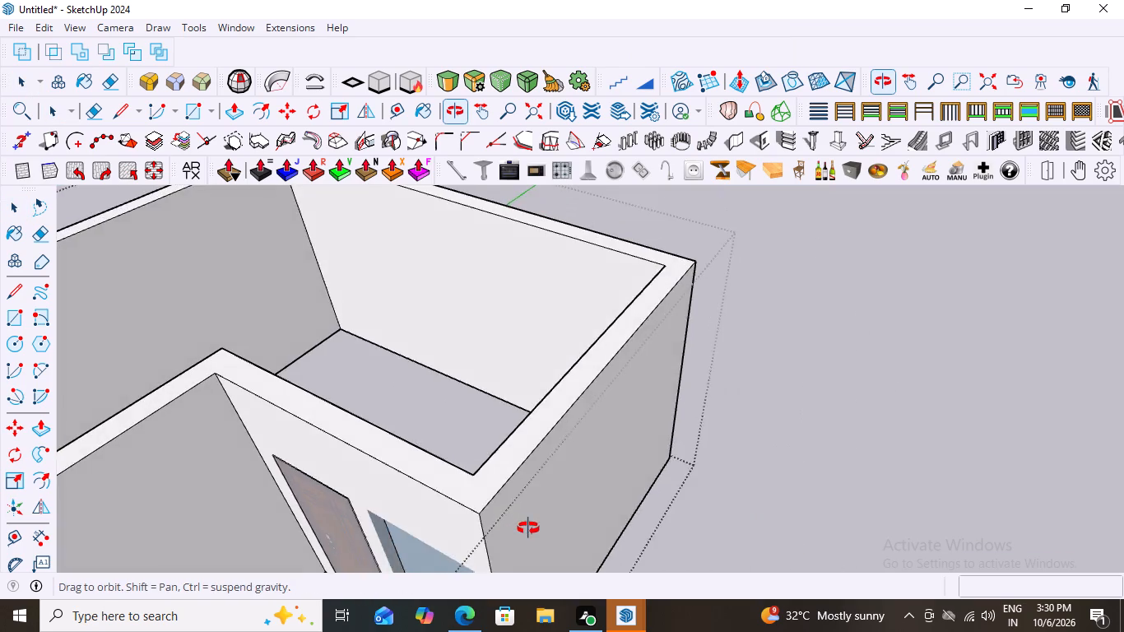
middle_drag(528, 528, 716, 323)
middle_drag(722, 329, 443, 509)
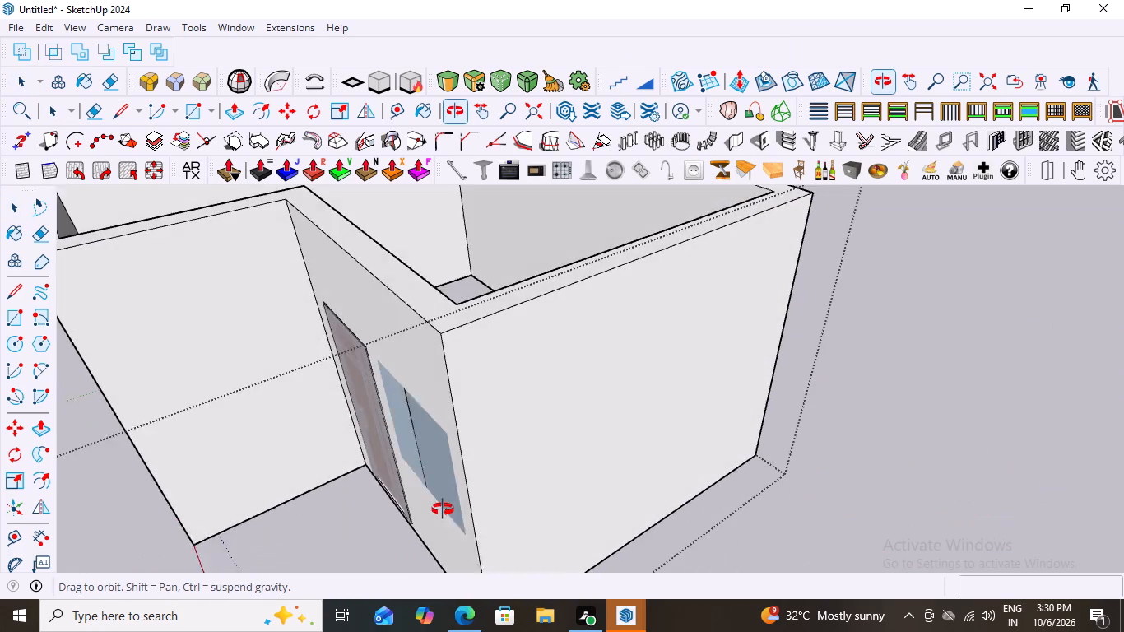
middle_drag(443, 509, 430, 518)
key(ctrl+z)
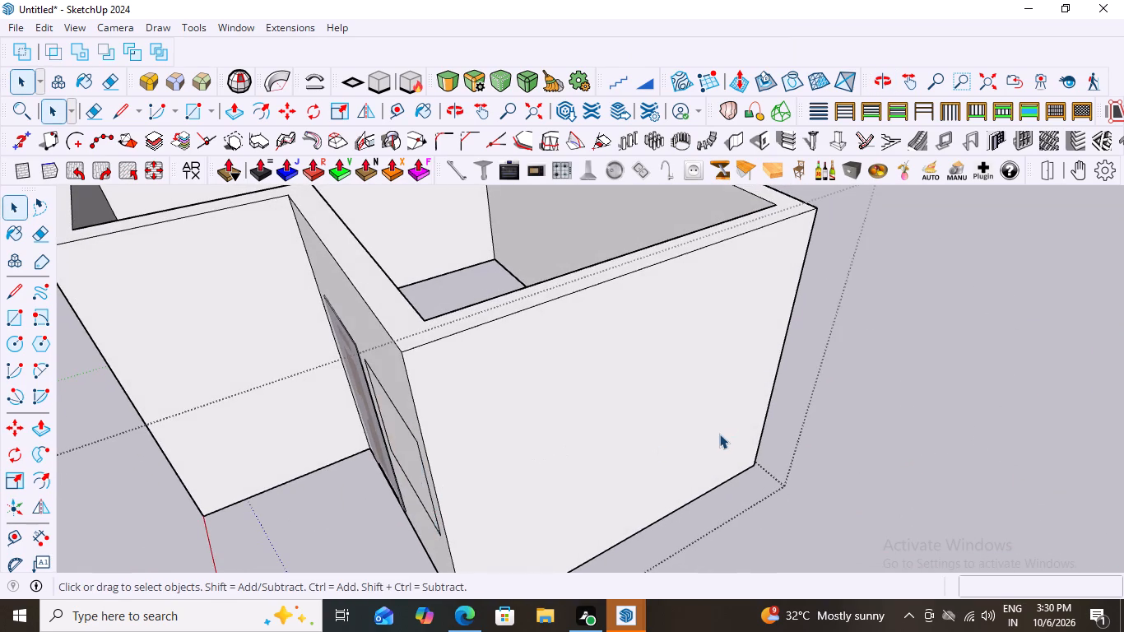
Delete the four edges of the window rectangle beside the door, leaving its face in the wall.
scroll(616, 416, down, 3)
scroll(697, 411, down, 1)
middle_drag(530, 467, 734, 374)
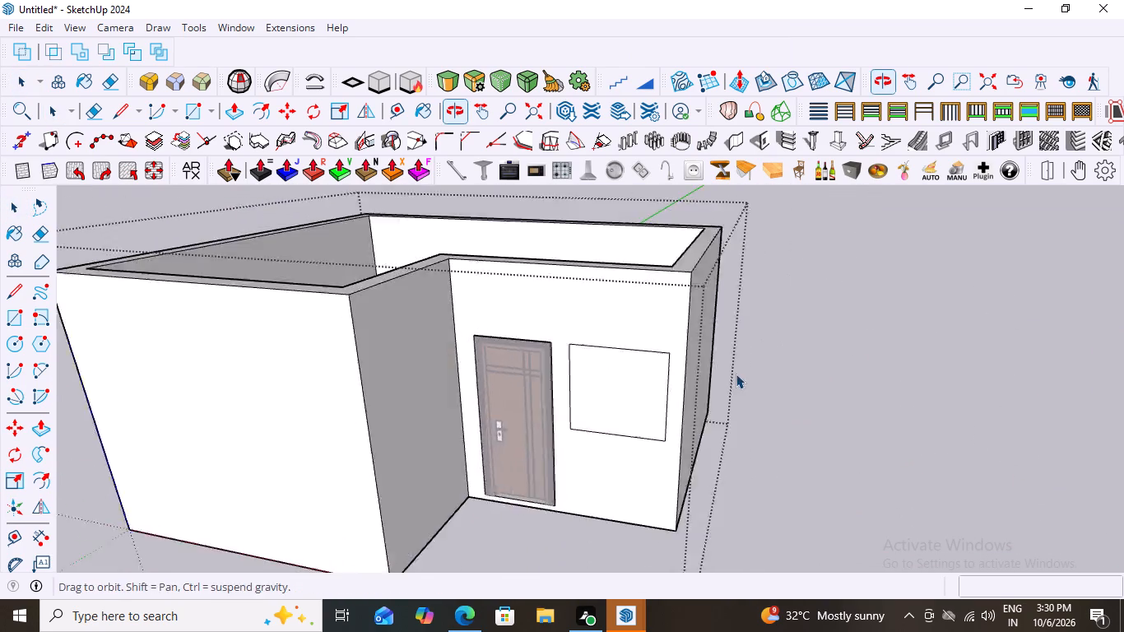
scroll(625, 355, up, 4)
click(656, 320)
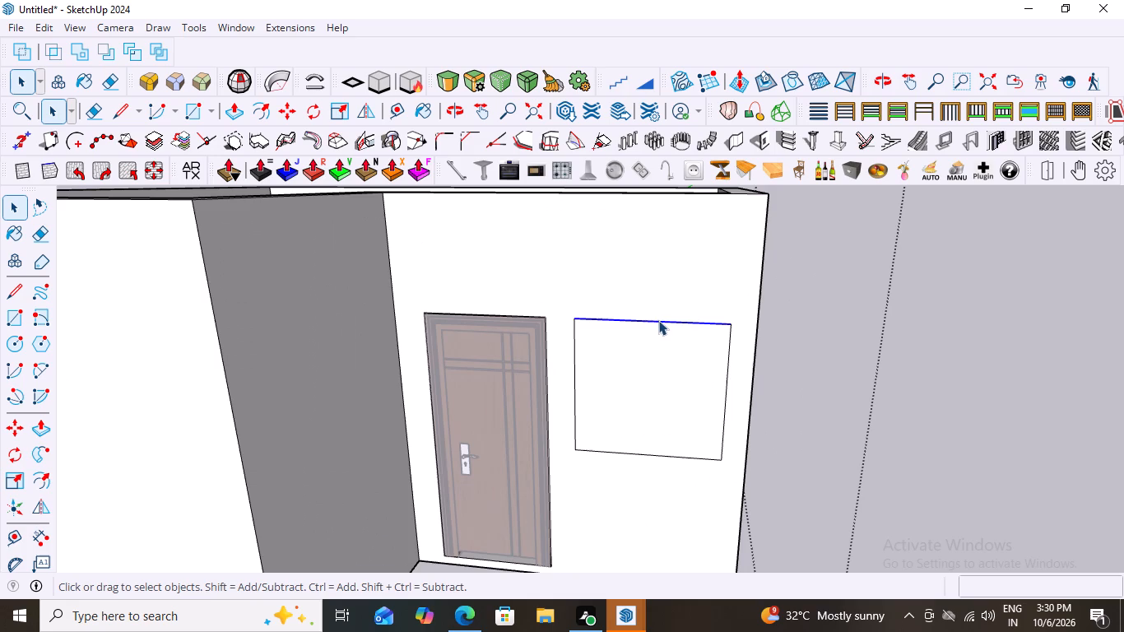
shift+click(573, 373)
shift+click(606, 448)
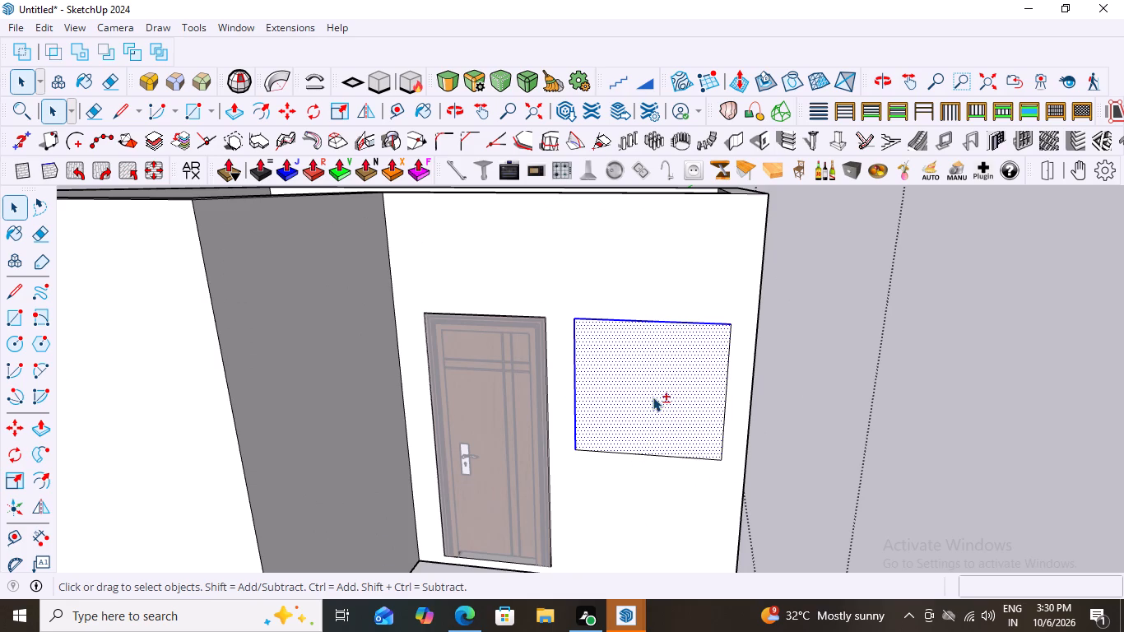
shift+click(653, 397)
shift+click(633, 452)
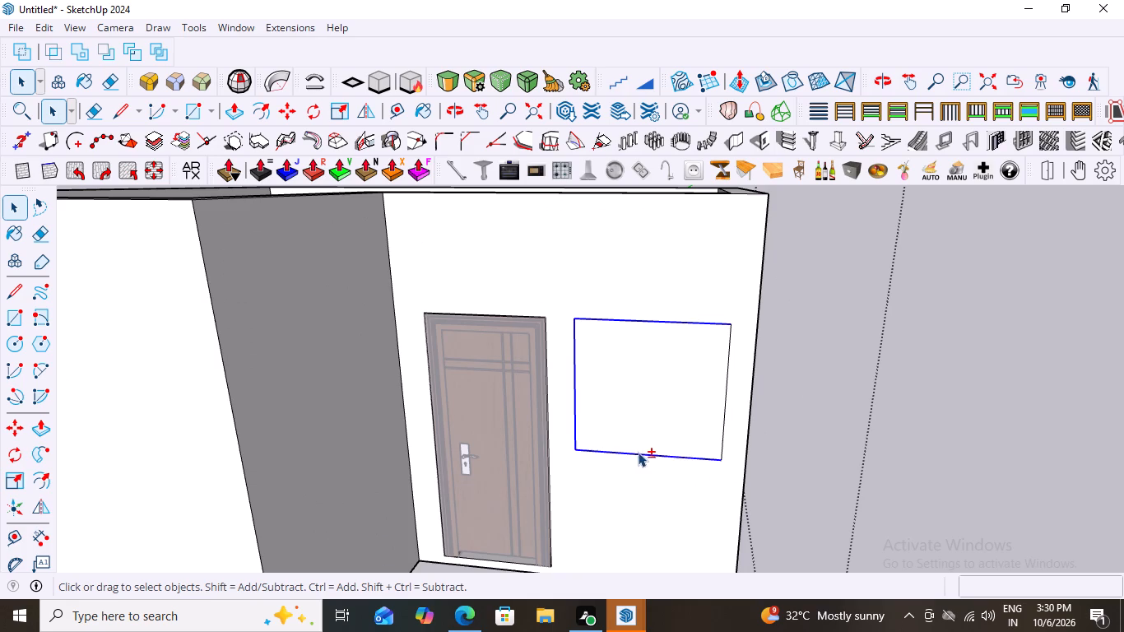
shift+click(723, 405)
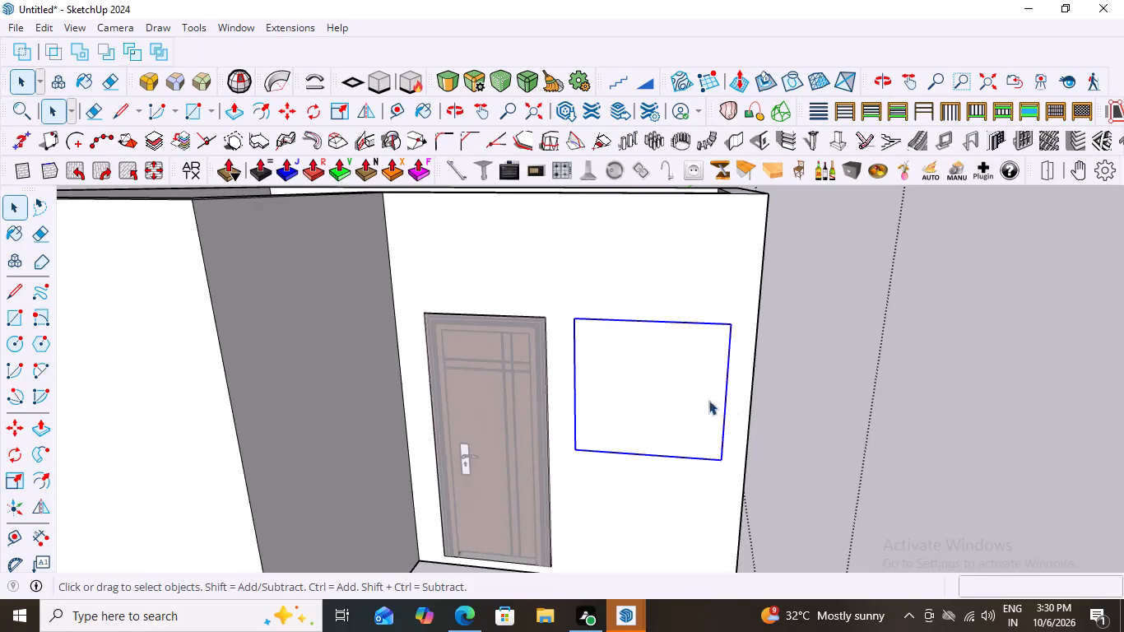
key(Delete)
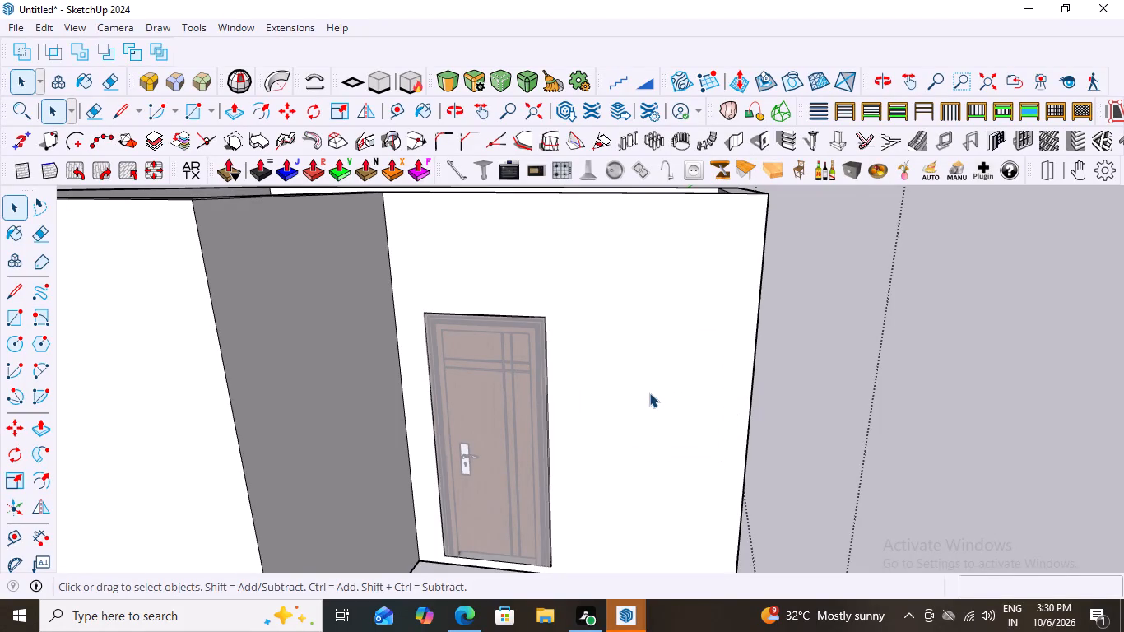
Cut a 3'7 1/2" by 3'7 1/2" window opening with Create Wall Opening, placed freehand on the blank recessed wall beside the door.
scroll(579, 369, down, 8)
middle_drag(653, 439, 709, 430)
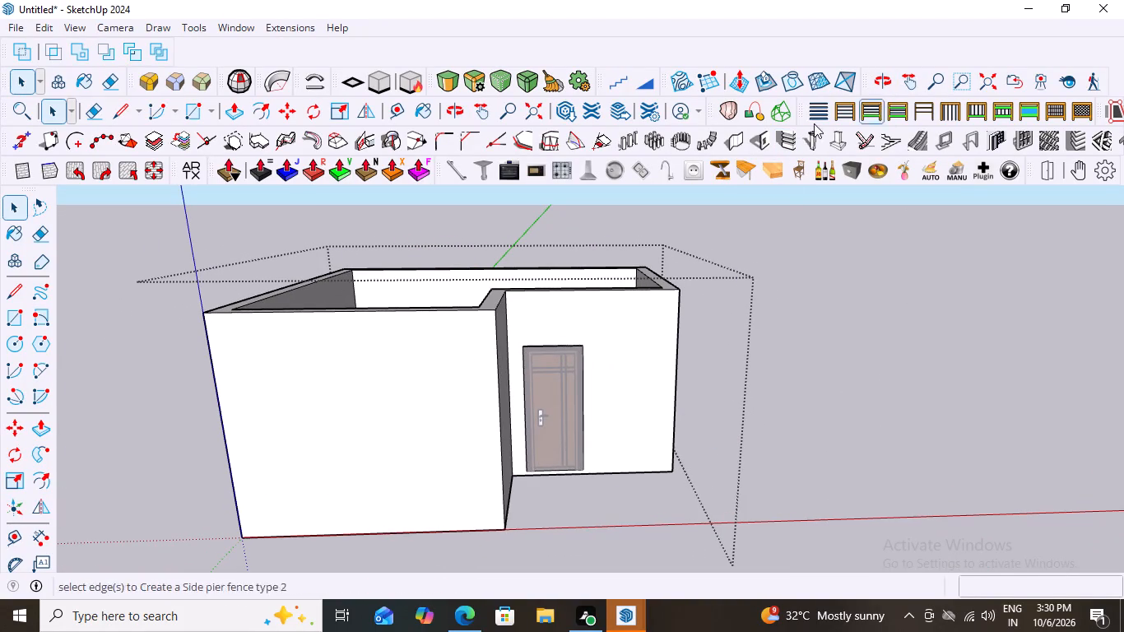
click(759, 142)
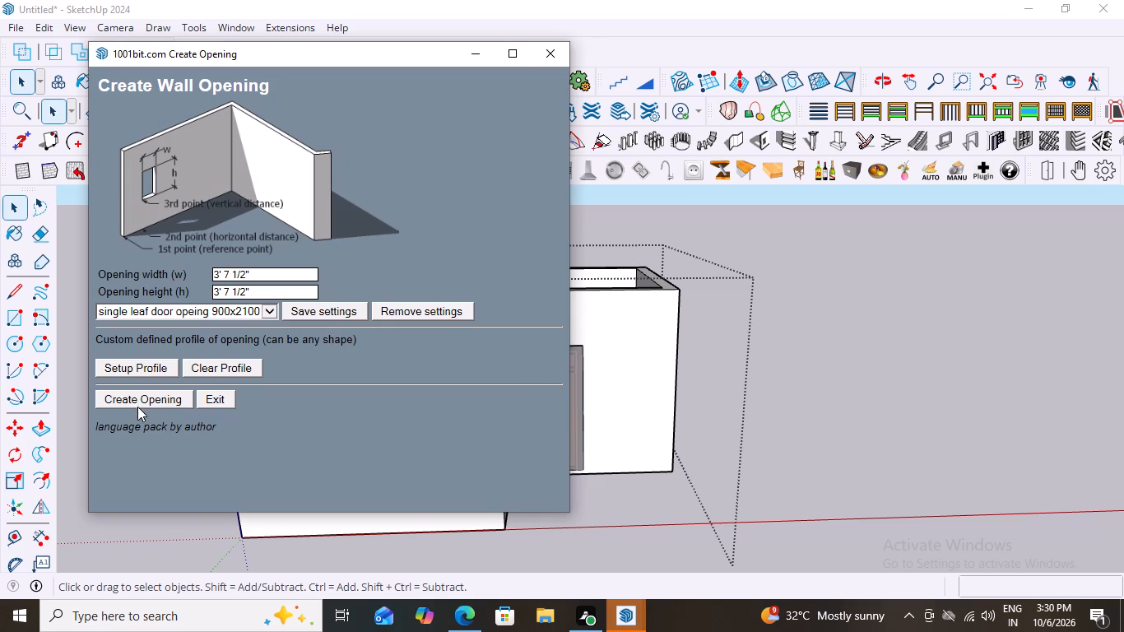
click(134, 398)
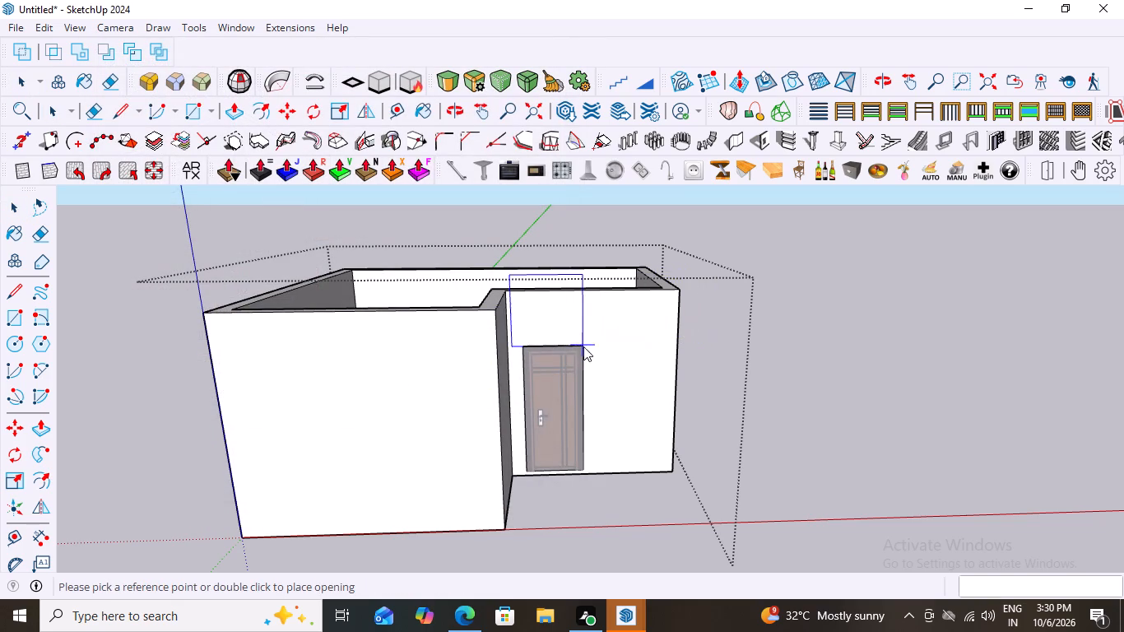
double_click(596, 411)
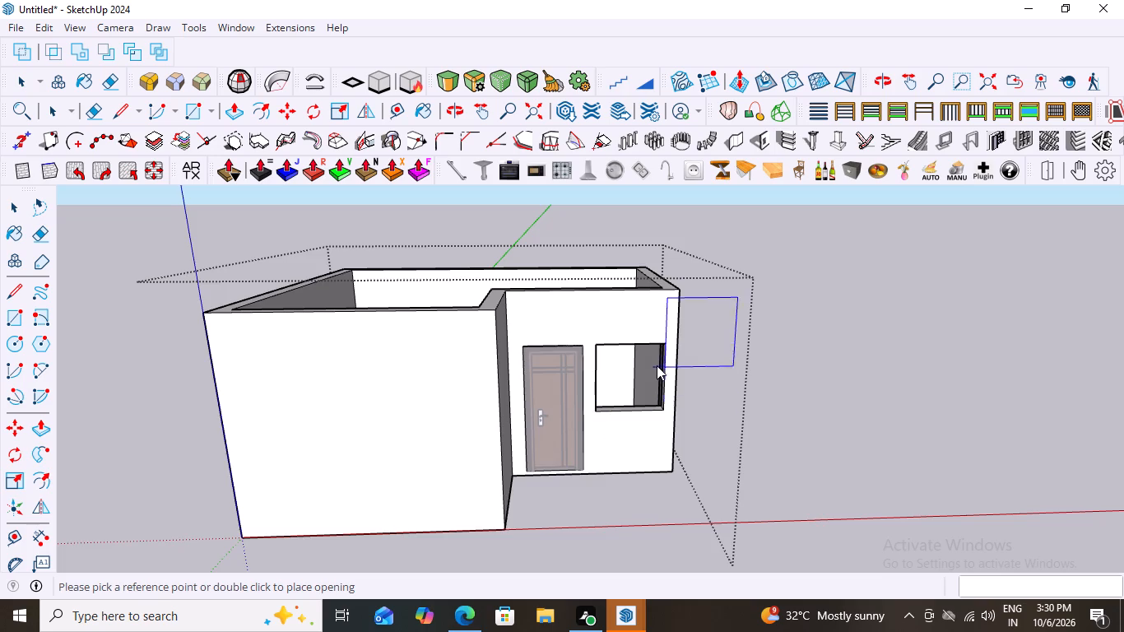
scroll(655, 365, up, 12)
scroll(592, 404, down, 8)
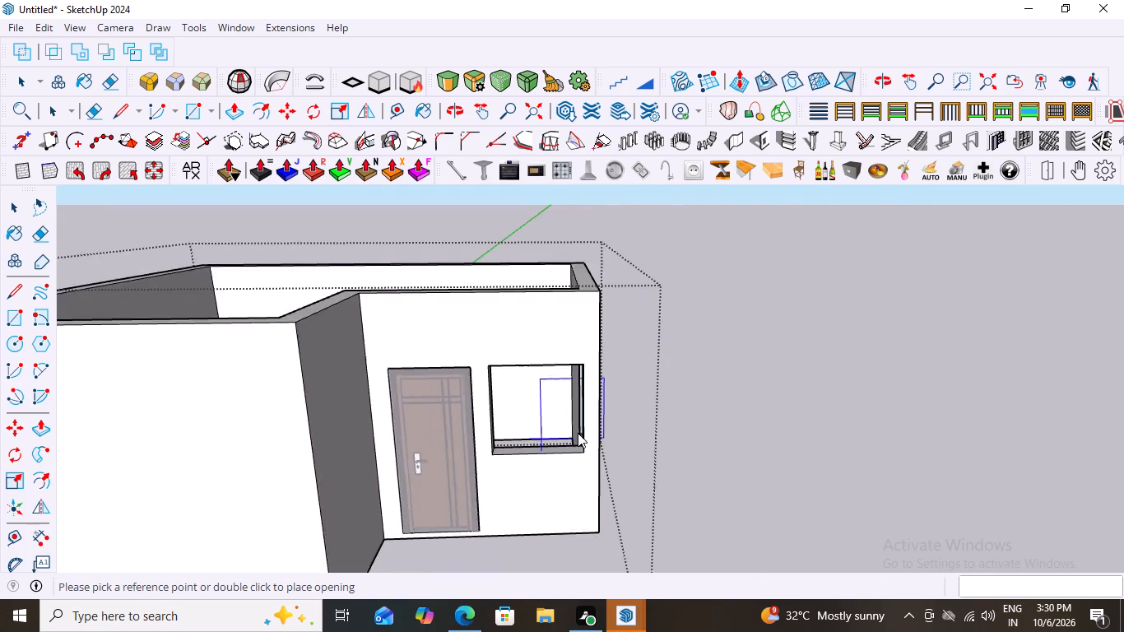
scroll(578, 433, down, 2)
key(space)
click(748, 393)
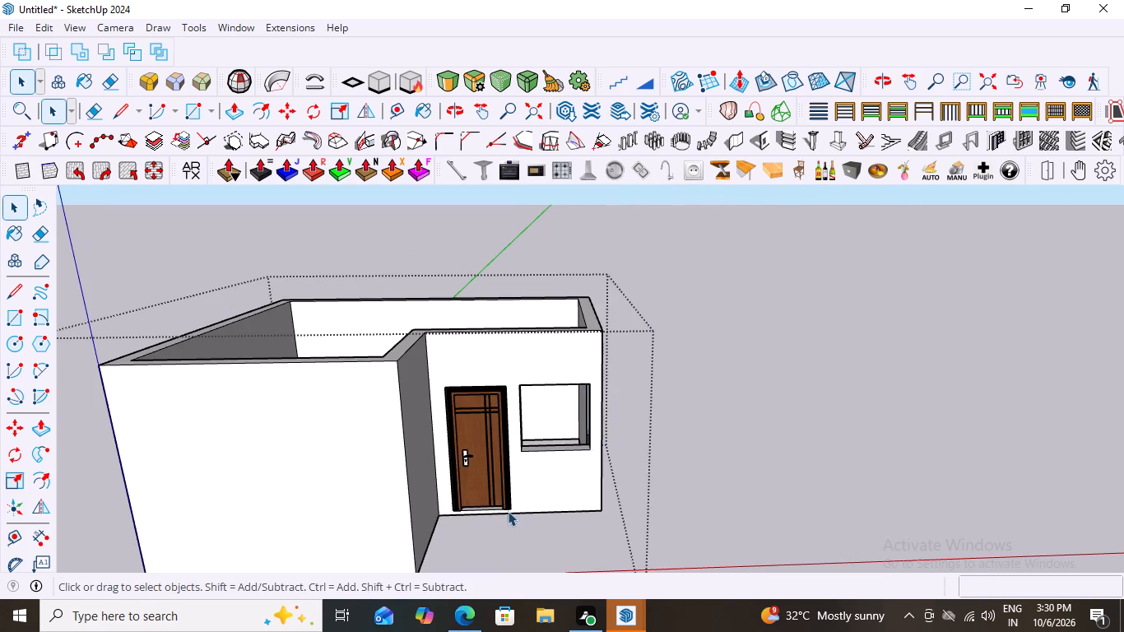
Inspect the new window opening from inside and outside the room, checking its sill and the jamb nearest the wall corner.
scroll(726, 431, down, 3)
scroll(591, 463, down, 1)
middle_drag(585, 453, 746, 372)
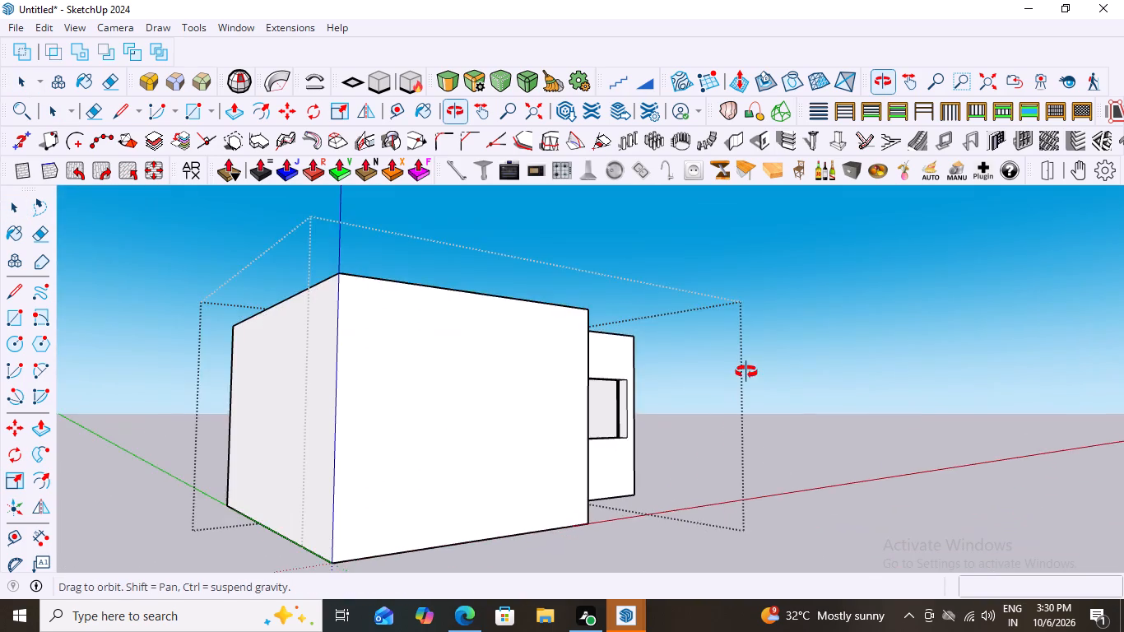
middle_drag(746, 372, 950, 439)
middle_drag(560, 388, 782, 438)
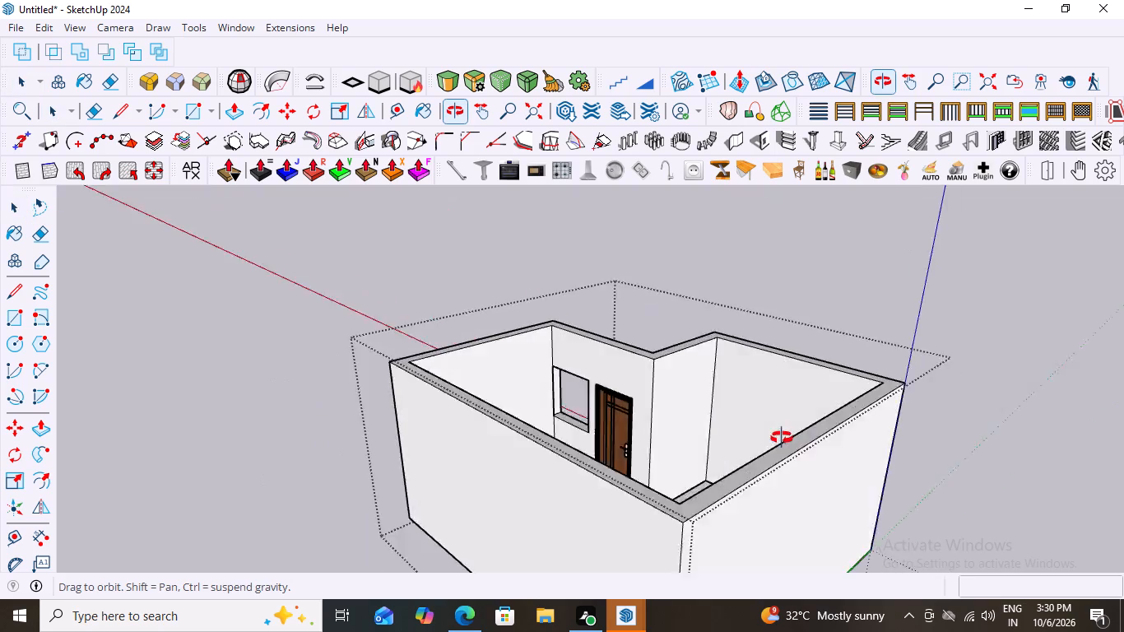
middle_drag(782, 438, 877, 570)
scroll(474, 342, up, 13)
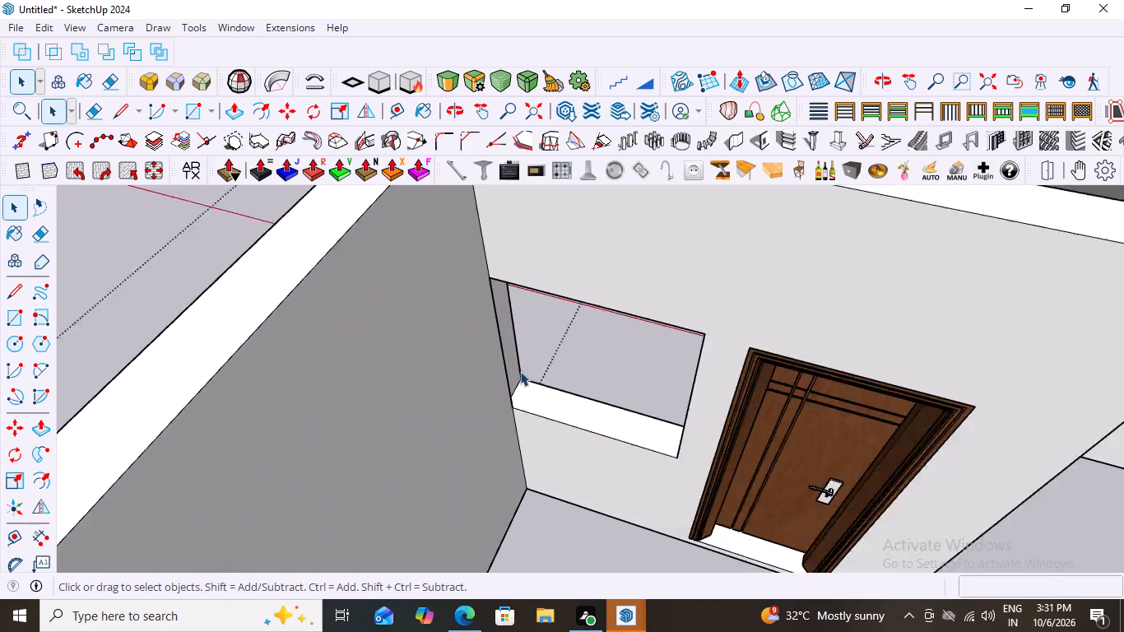
scroll(520, 371, up, 9)
scroll(490, 400, down, 4)
middle_drag(517, 435, 430, 474)
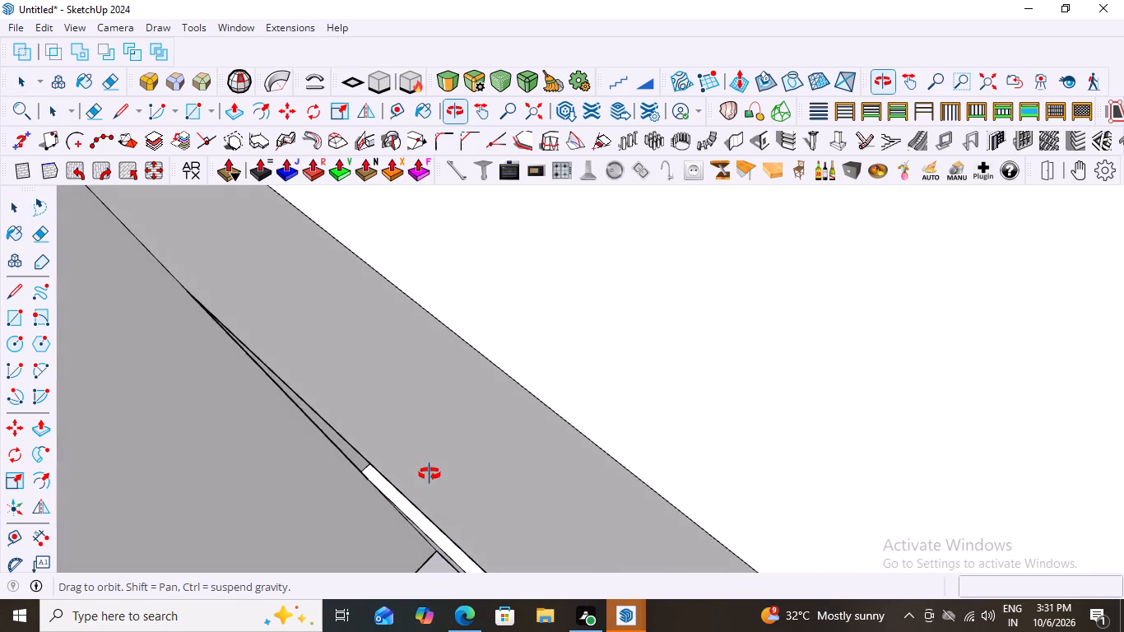
middle_drag(430, 474, 552, 380)
scroll(503, 393, down, 3)
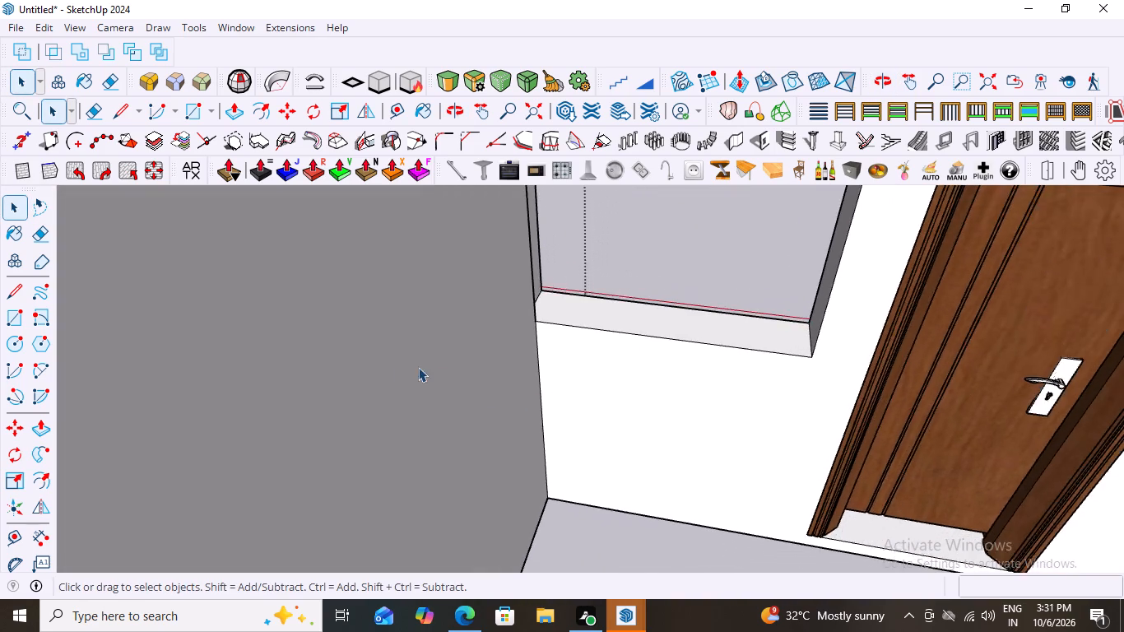
scroll(392, 369, down, 20)
scroll(392, 369, down, 8)
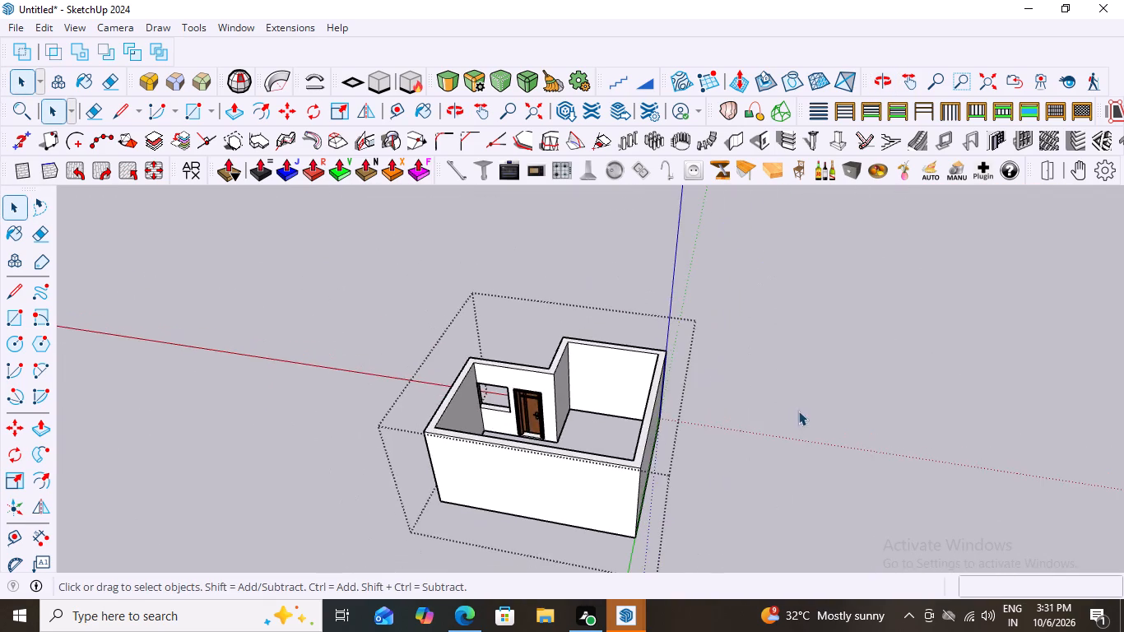
middle_drag(771, 425, 0, 439)
scroll(719, 389, up, 13)
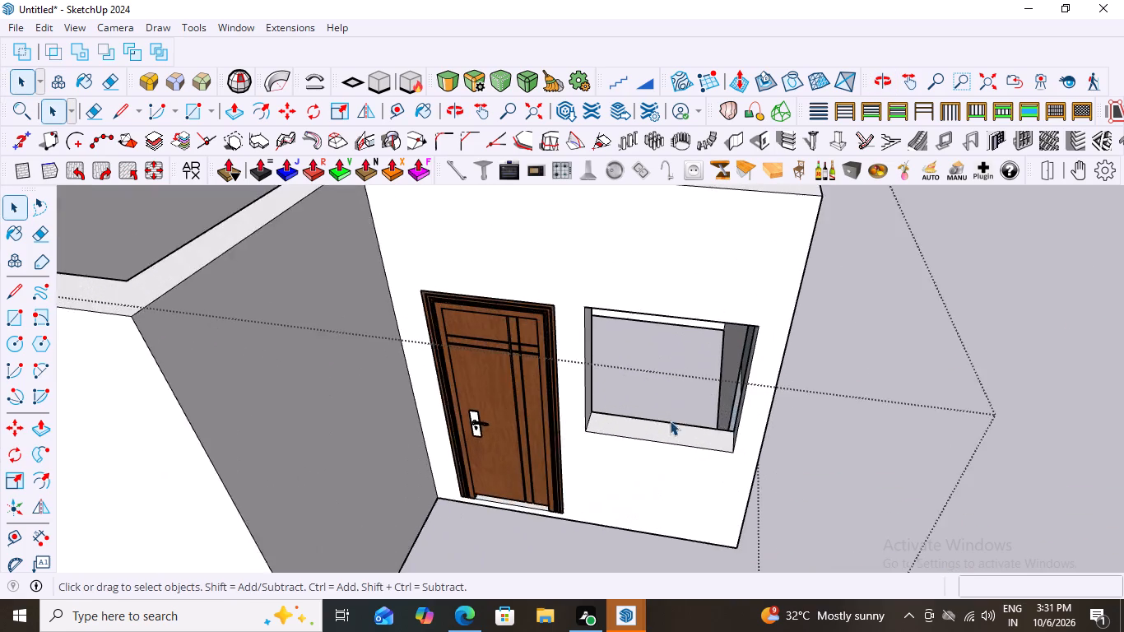
scroll(670, 421, up, 3)
middle_drag(668, 434, 688, 420)
scroll(778, 378, up, 10)
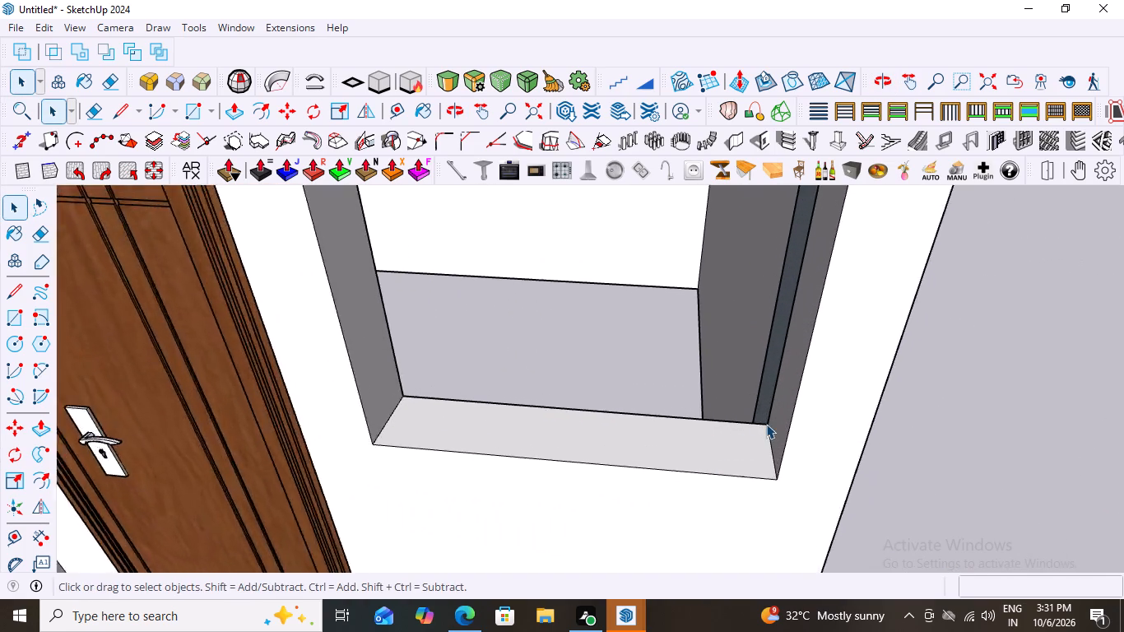
scroll(766, 424, up, 17)
scroll(756, 407, down, 12)
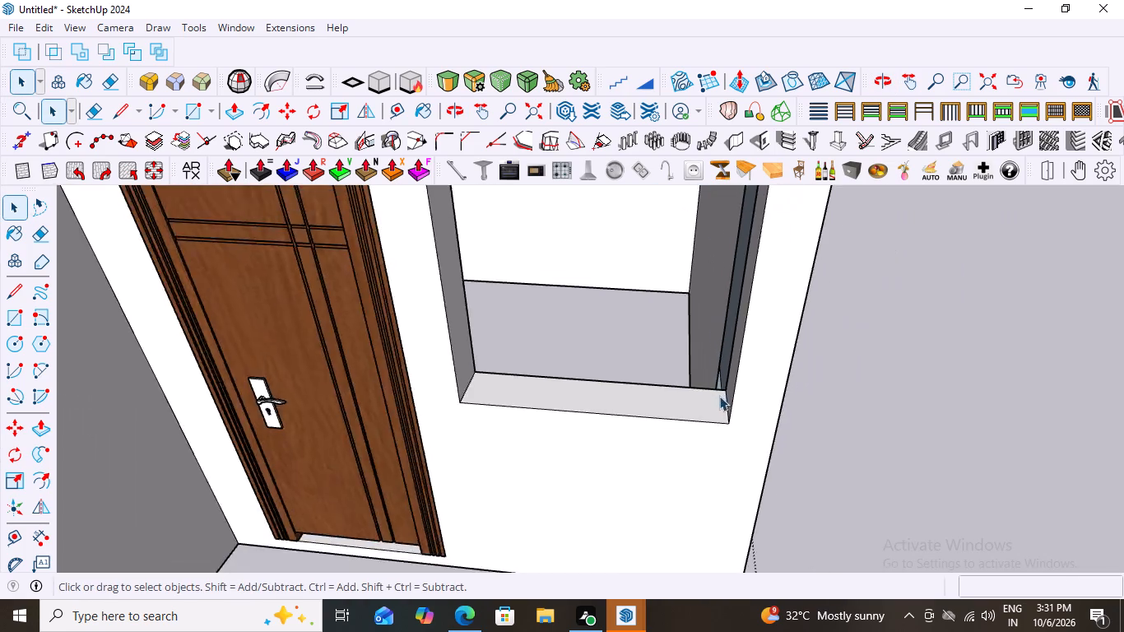
Examine the window opening beside the door from above and outside, including its sill and the adjoining side wall's inner face.
scroll(719, 396, down, 8)
middle_drag(682, 399, 948, 604)
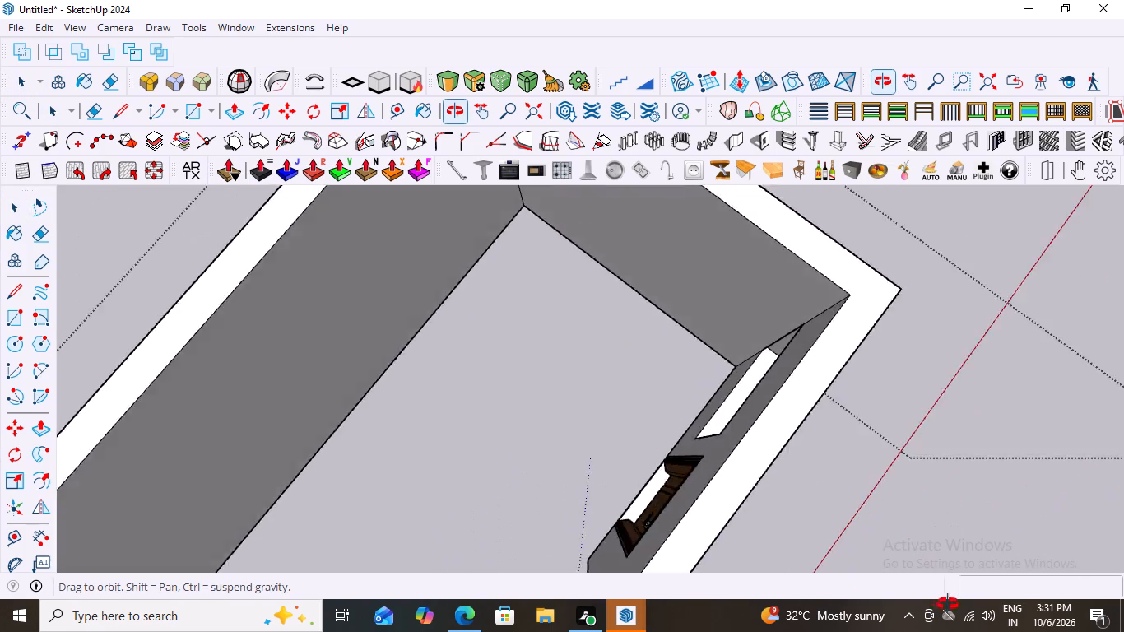
middle_drag(948, 604, 778, 349)
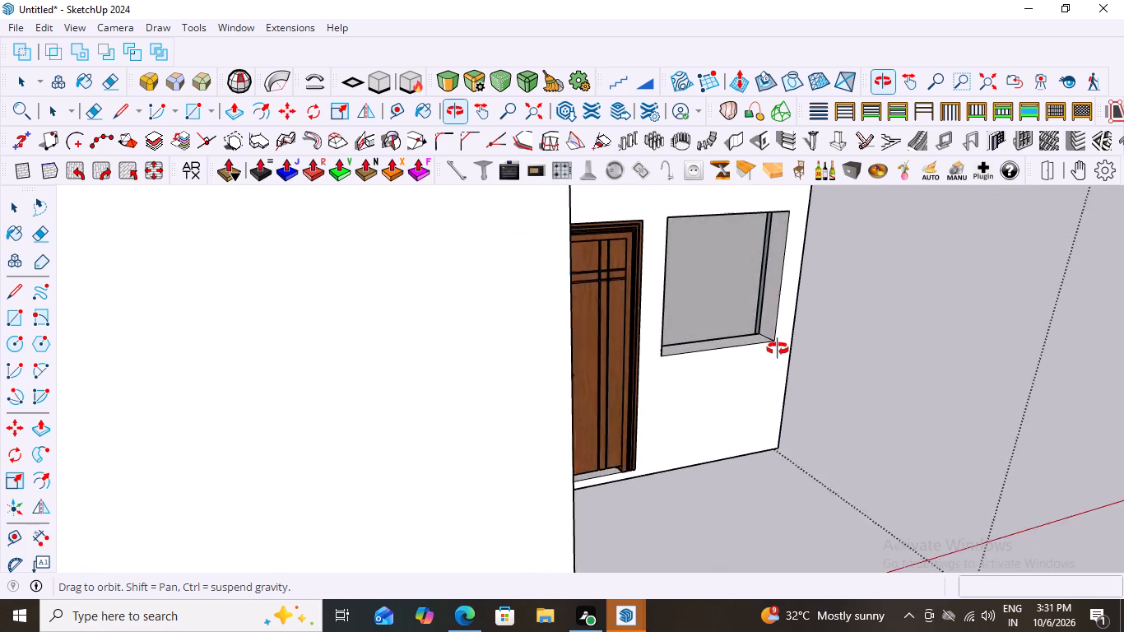
middle_drag(778, 349, 484, 348)
scroll(722, 318, down, 1)
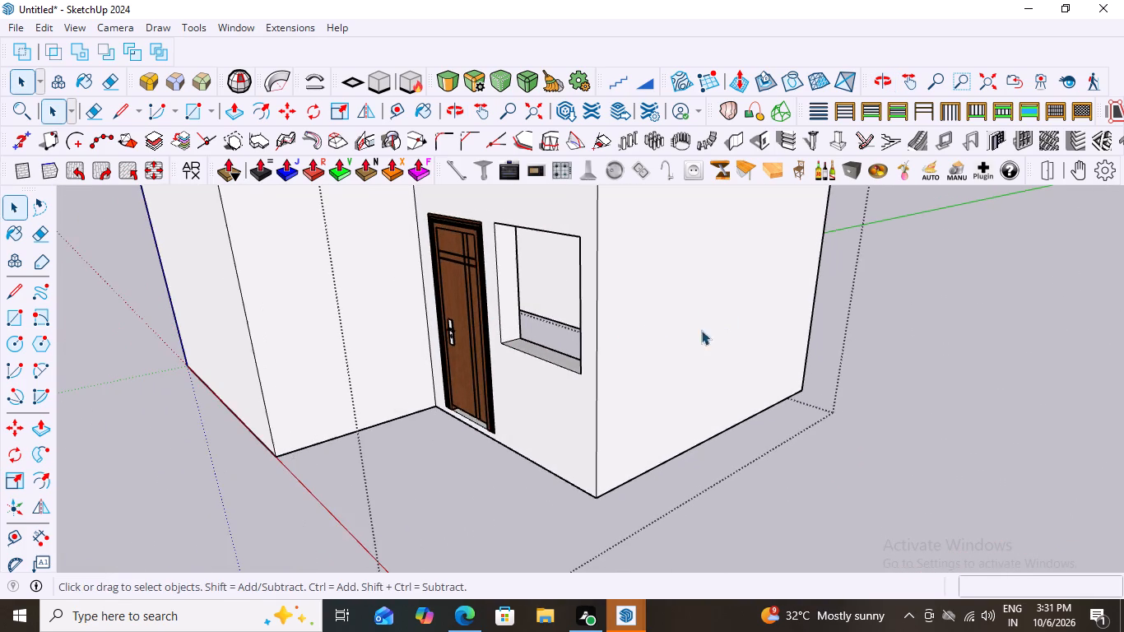
middle_drag(685, 379, 849, 386)
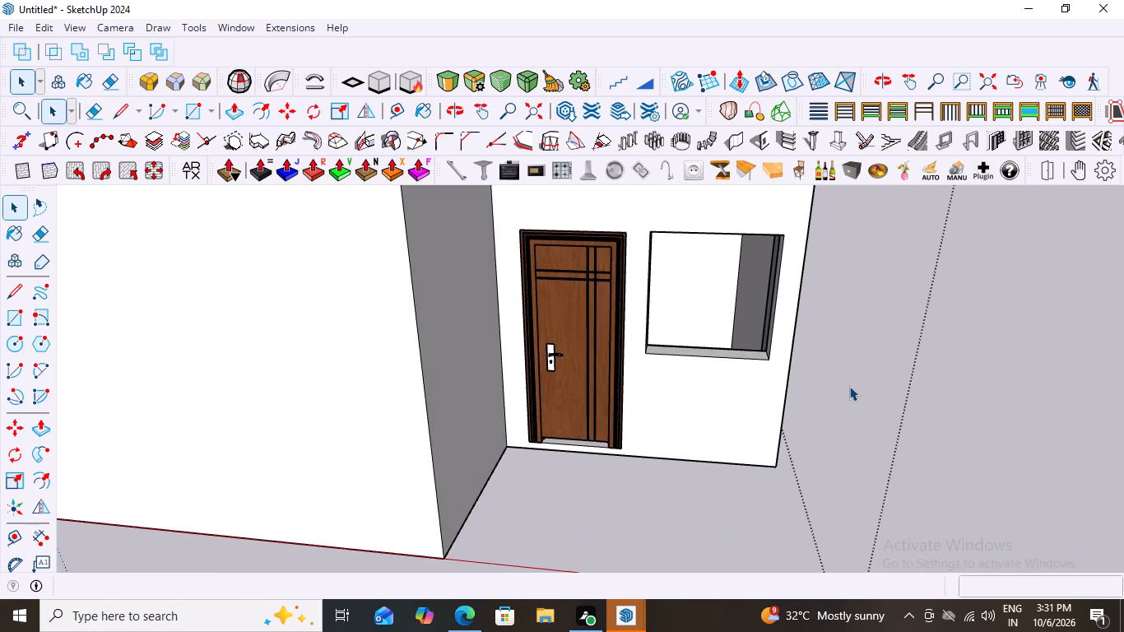
scroll(741, 326, up, 7)
middle_drag(816, 399, 875, 480)
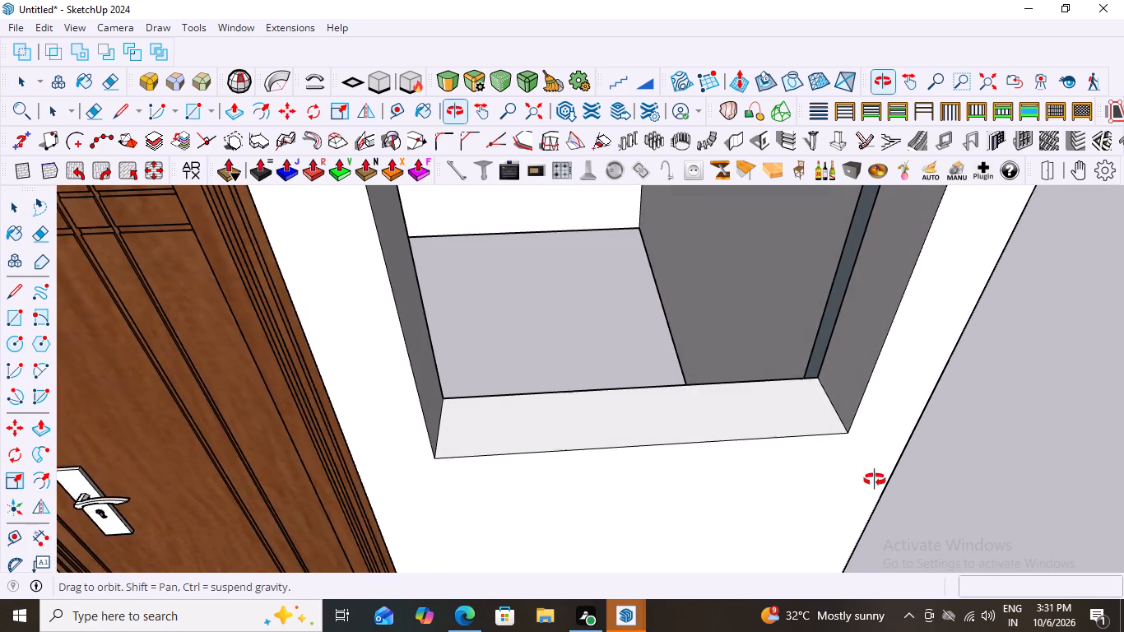
middle_drag(875, 480, 875, 481)
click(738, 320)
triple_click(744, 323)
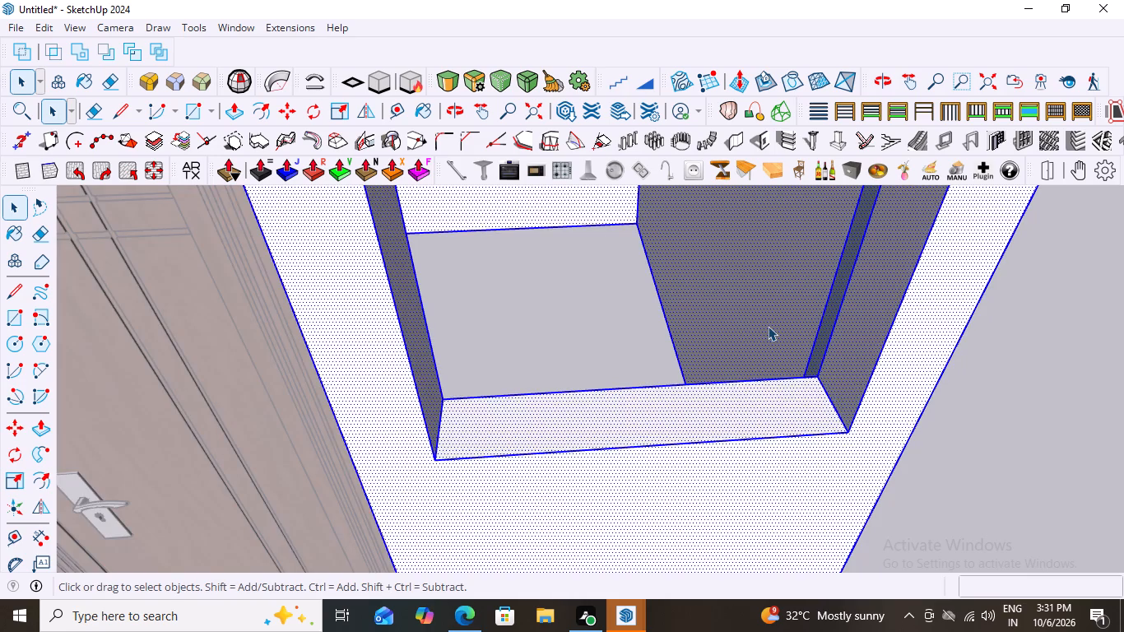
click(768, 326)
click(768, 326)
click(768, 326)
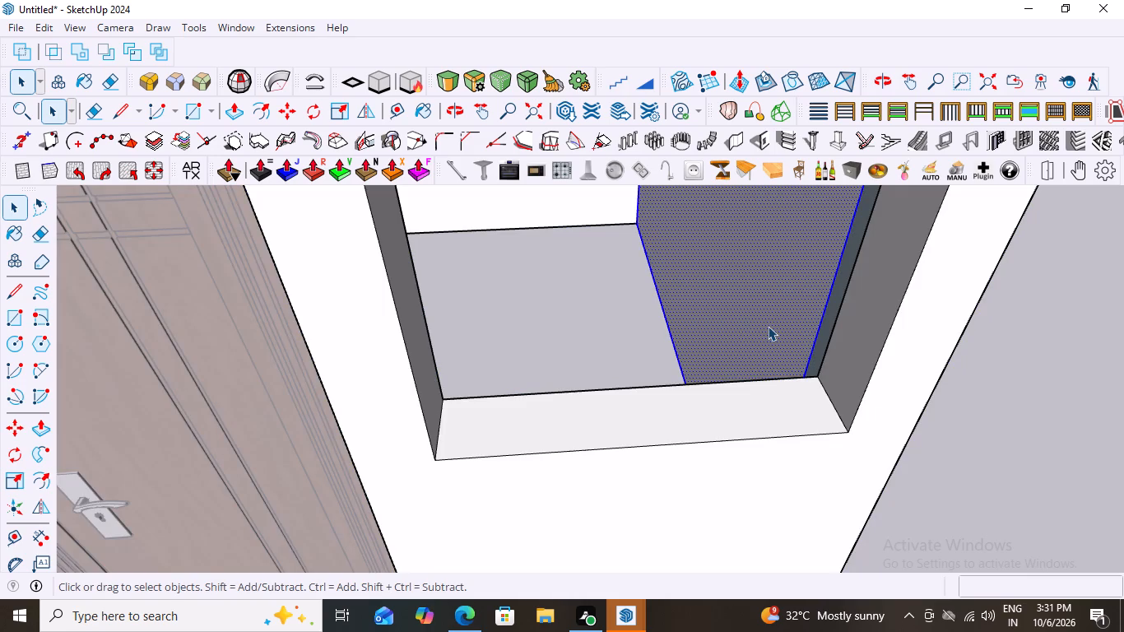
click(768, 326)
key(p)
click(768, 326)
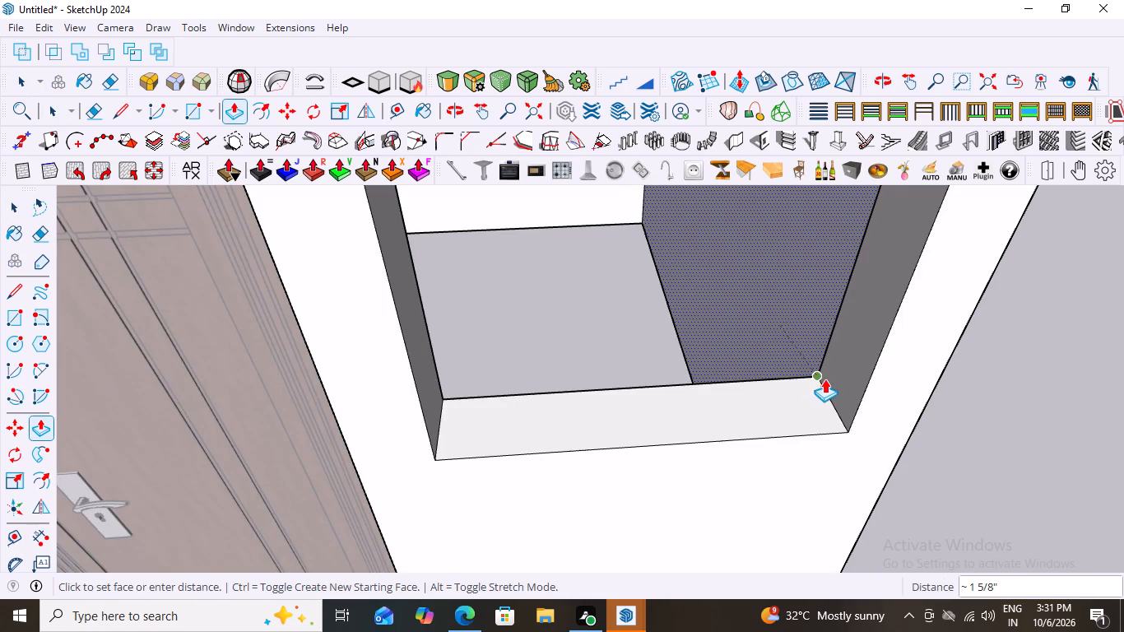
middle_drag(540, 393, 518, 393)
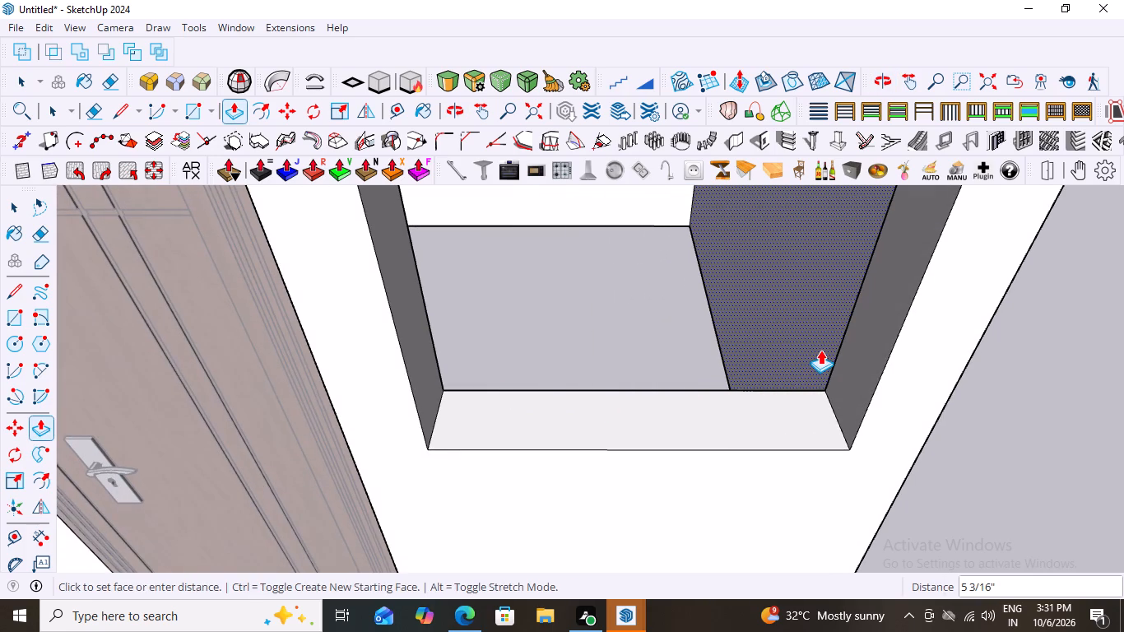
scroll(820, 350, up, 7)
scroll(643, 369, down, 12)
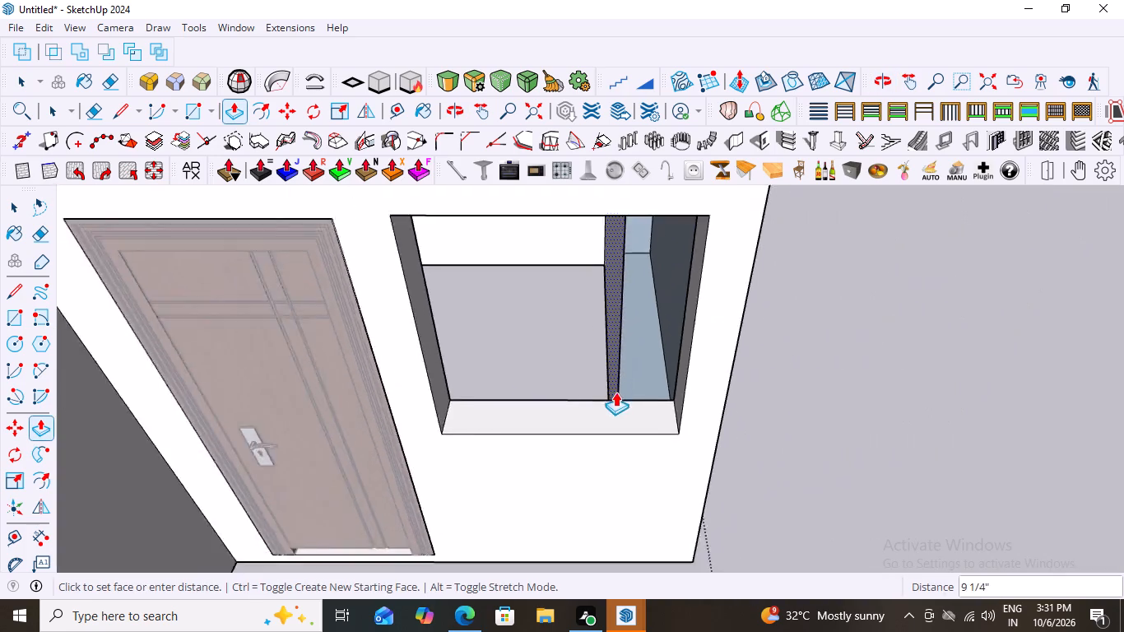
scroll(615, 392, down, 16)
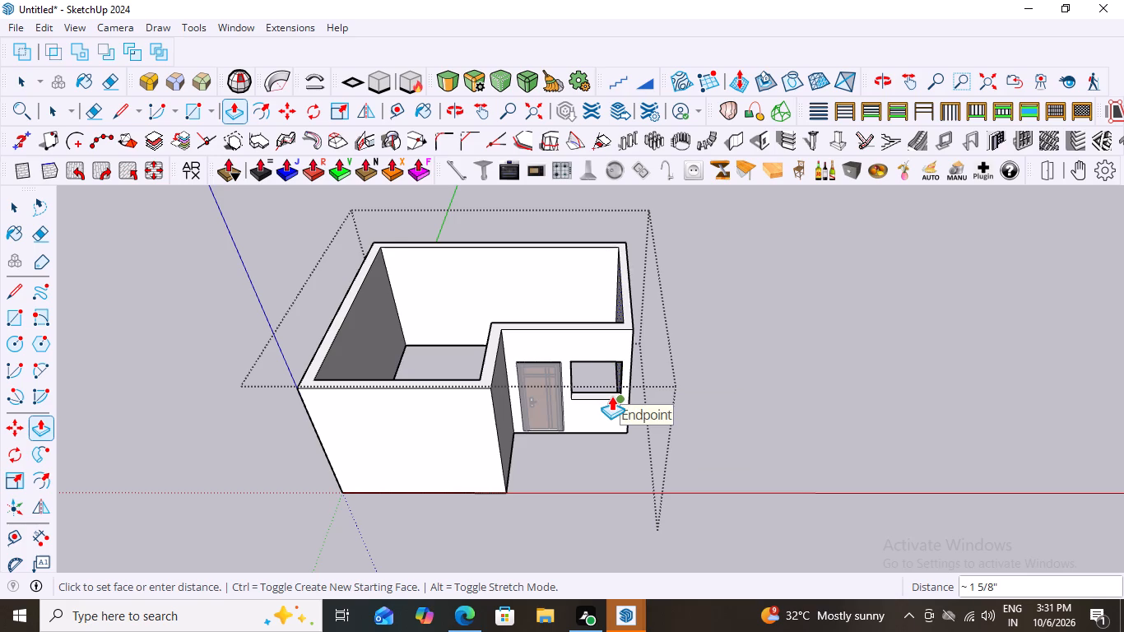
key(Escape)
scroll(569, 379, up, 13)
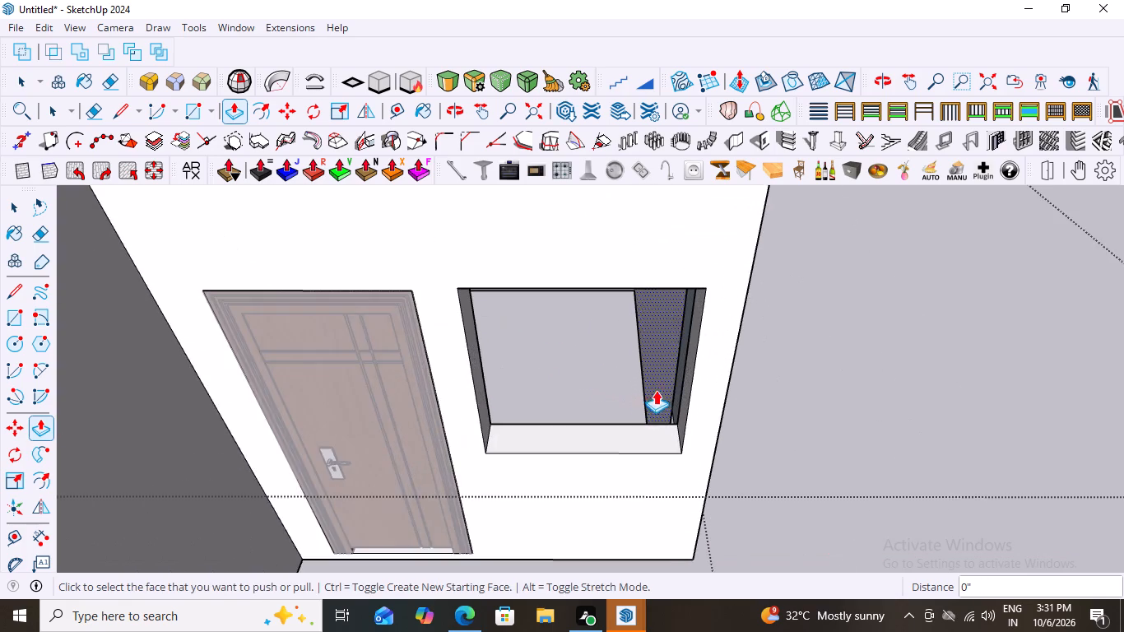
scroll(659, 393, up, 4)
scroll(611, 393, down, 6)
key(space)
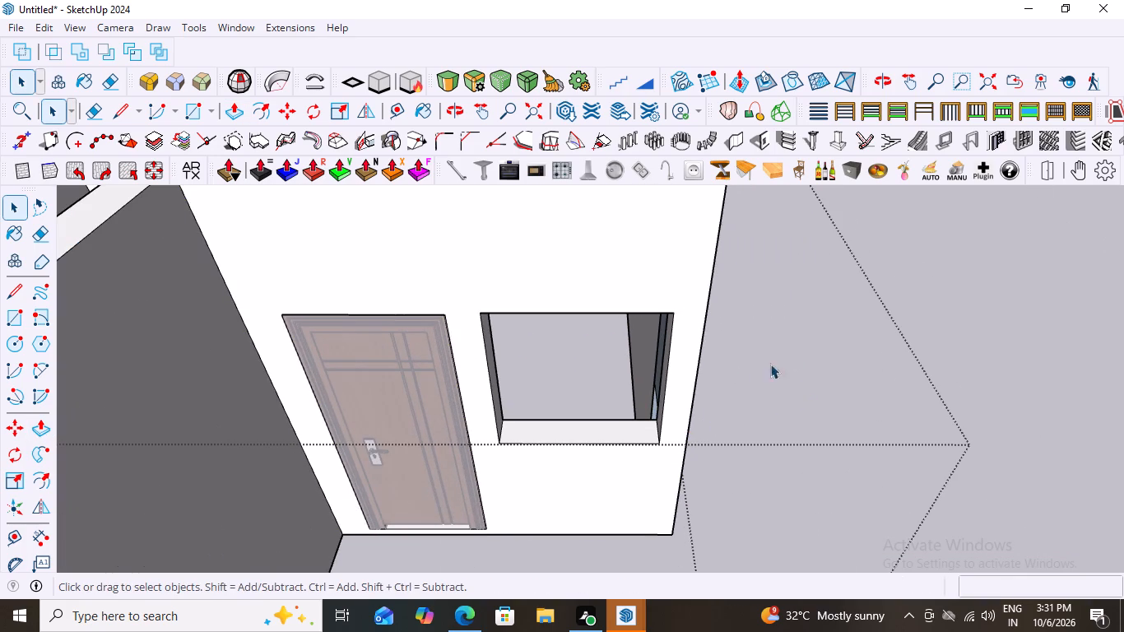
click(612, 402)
Inspect the window opening's jamb and the side wall's inner face from the building corner and the front.
scroll(569, 421, down, 6)
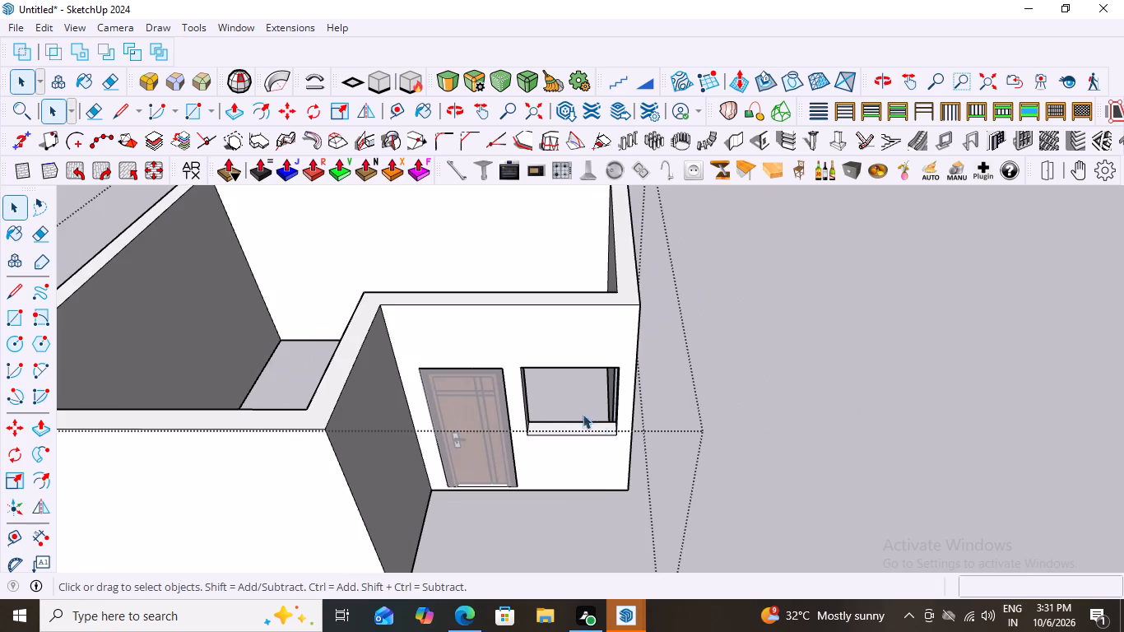
middle_drag(557, 394, 293, 288)
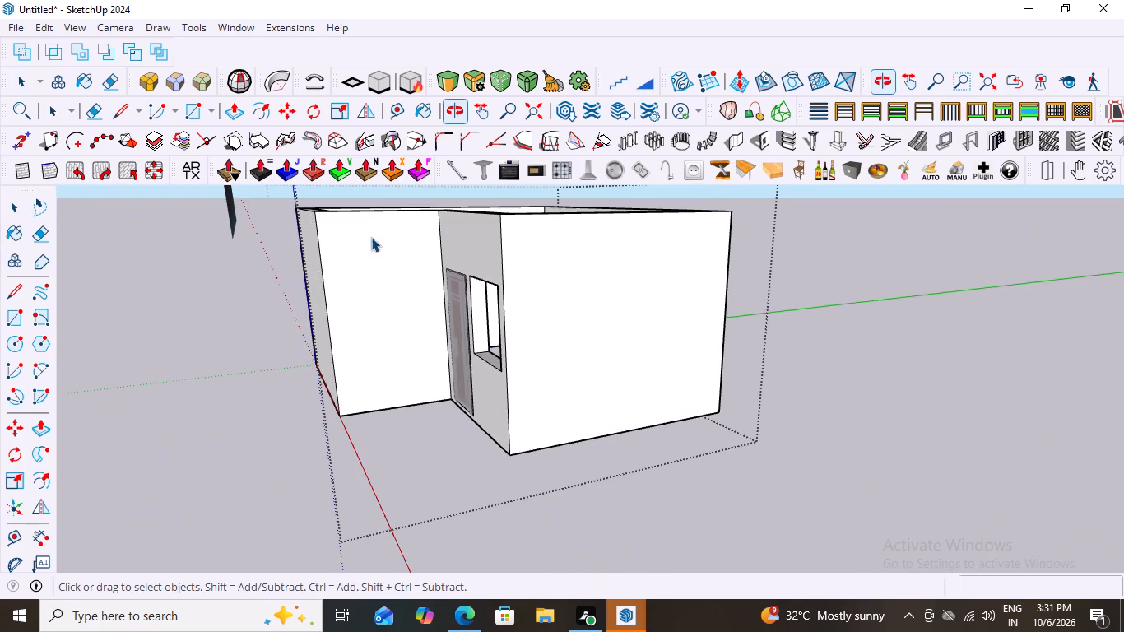
scroll(411, 388, down, 3)
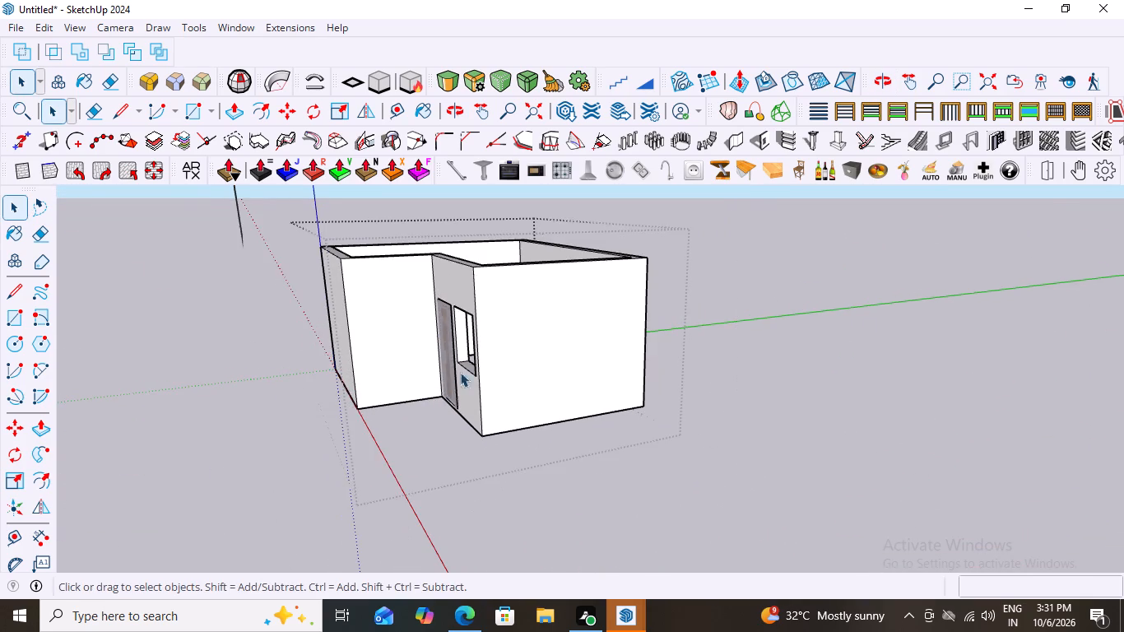
middle_drag(497, 371, 760, 365)
scroll(615, 358, up, 4)
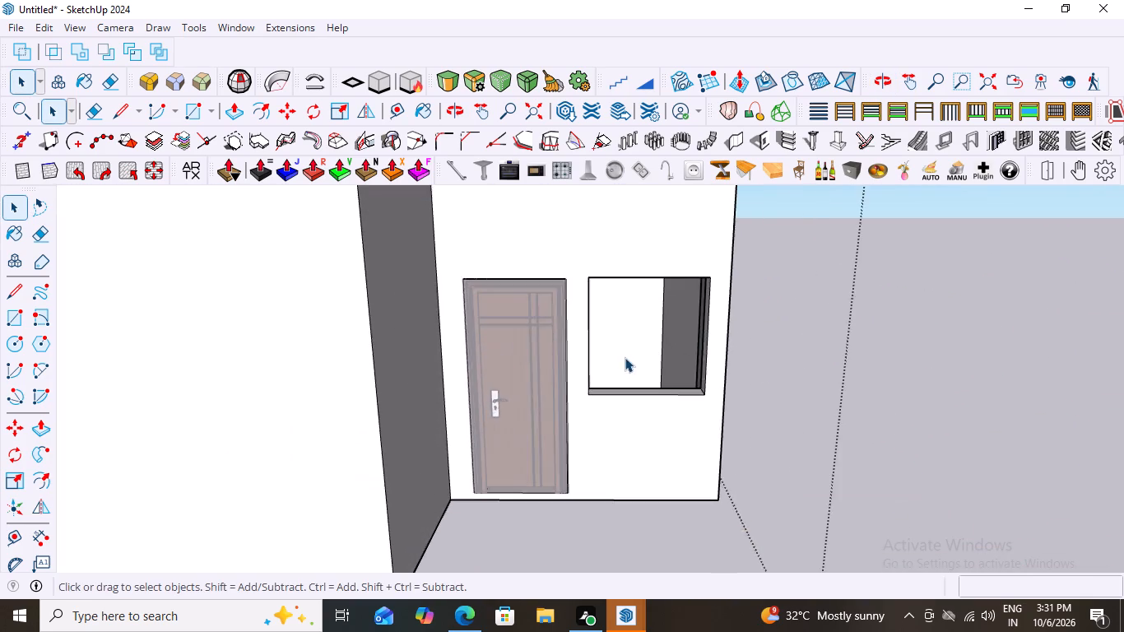
scroll(625, 357, up, 4)
middle_drag(690, 384, 684, 393)
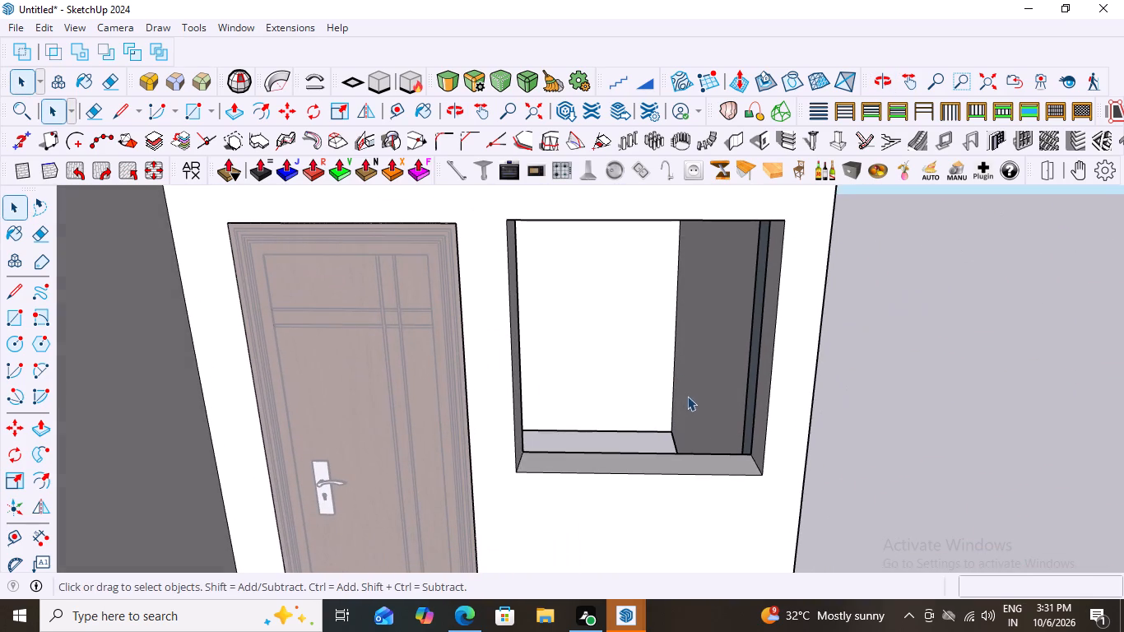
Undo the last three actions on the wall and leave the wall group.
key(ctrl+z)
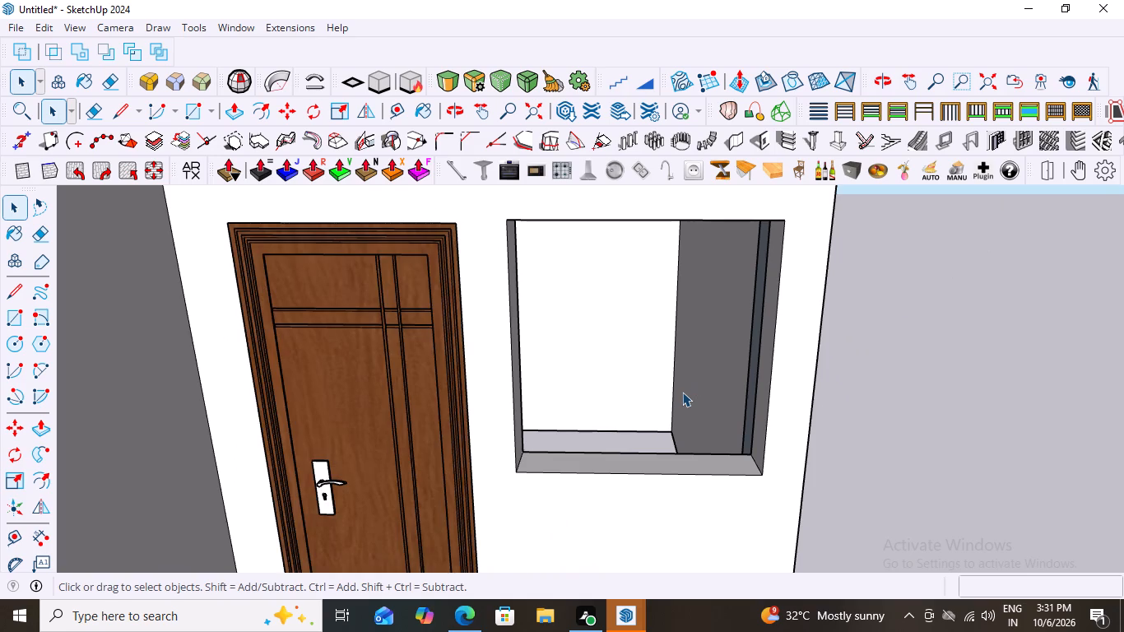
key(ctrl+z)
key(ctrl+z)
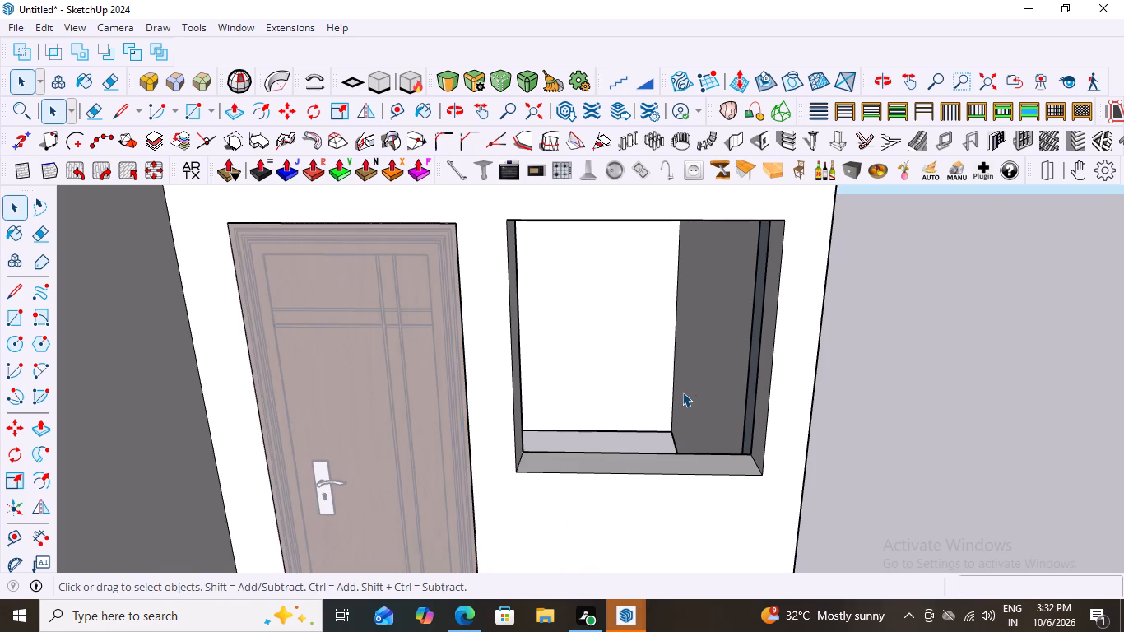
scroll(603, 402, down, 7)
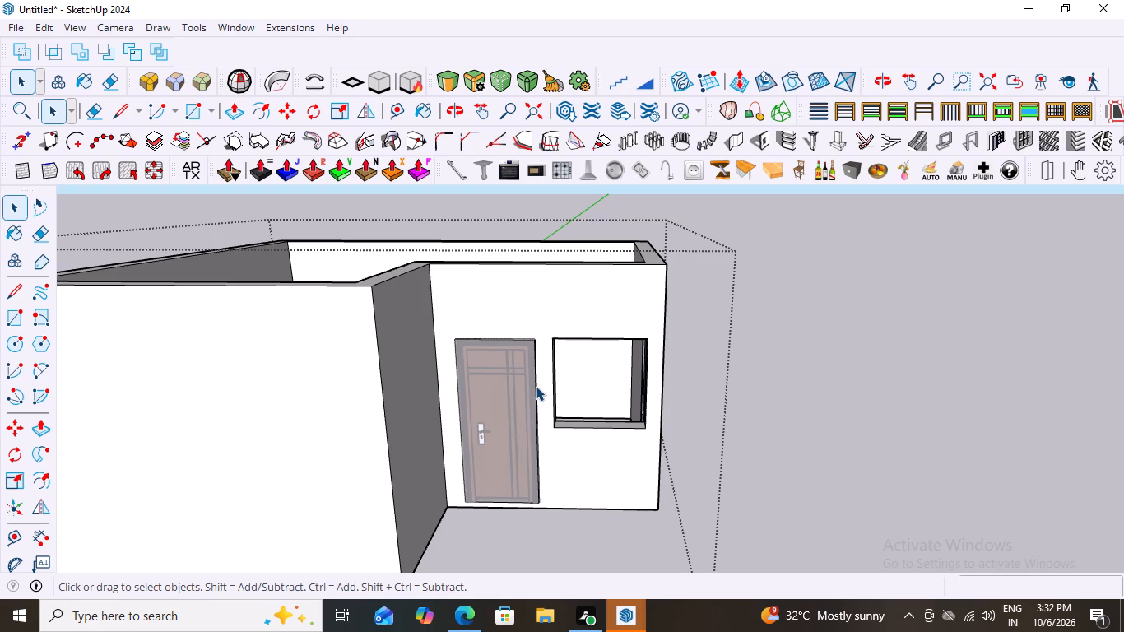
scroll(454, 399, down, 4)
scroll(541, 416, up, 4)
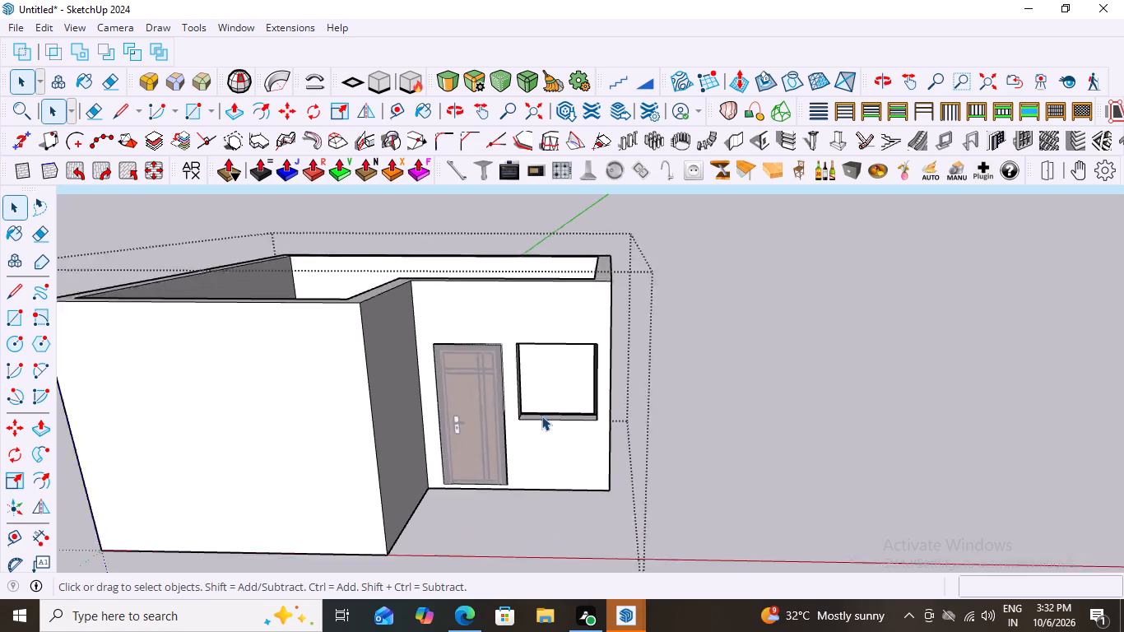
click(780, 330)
Compare the modelled door and window wall with the facade reference image, examining its gate area, balcony and upper-floor door and window.
scroll(545, 423, up, 2)
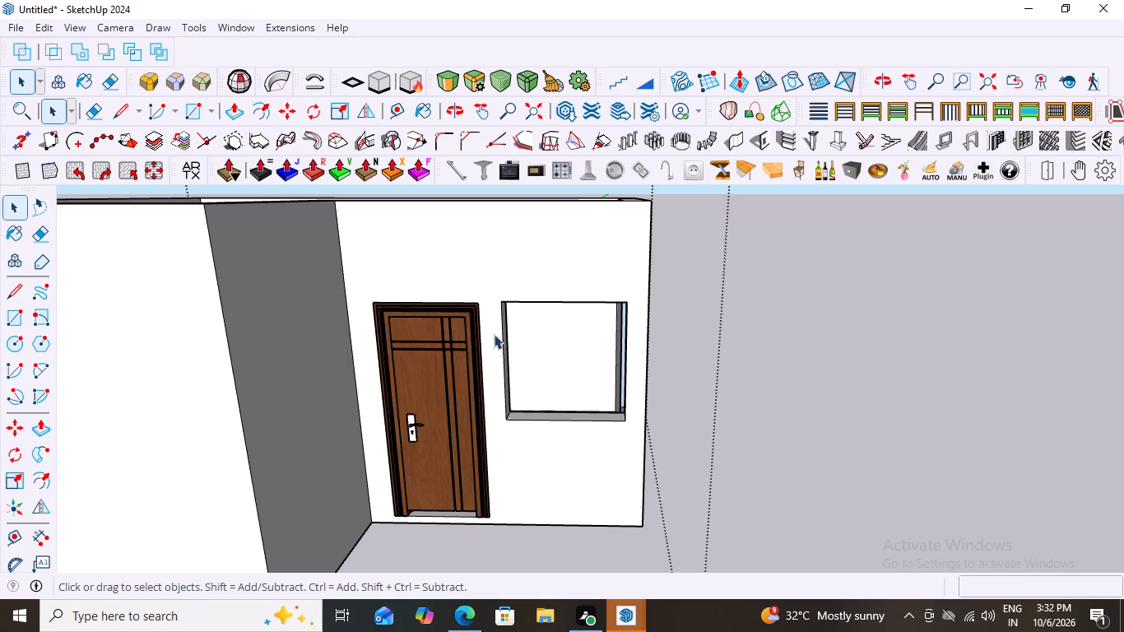
scroll(605, 301, down, 3)
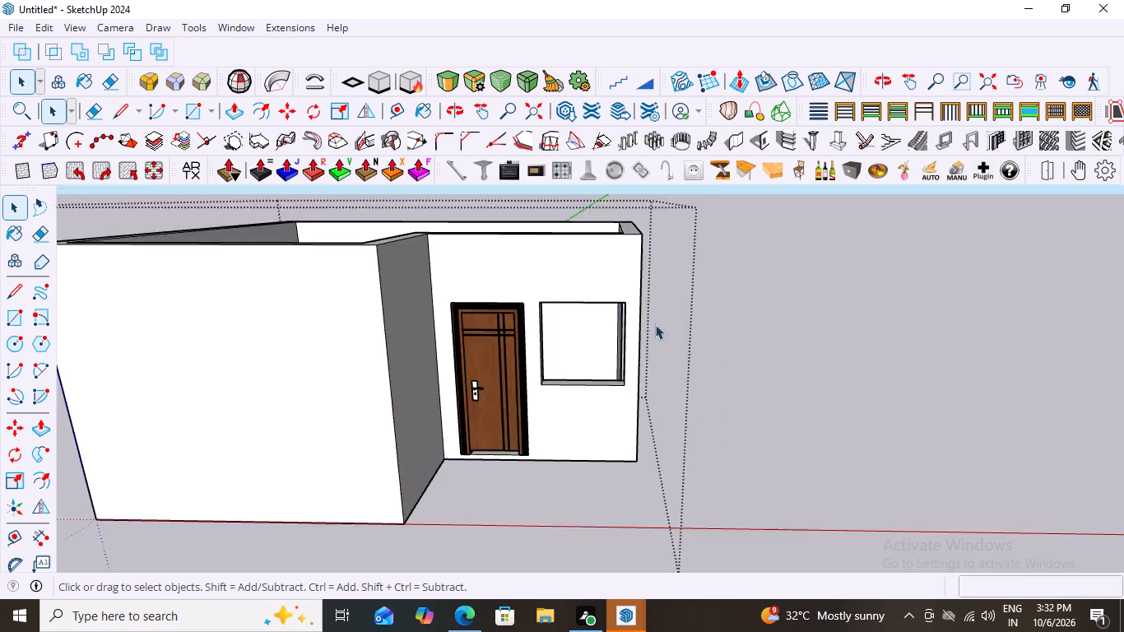
scroll(655, 324, down, 20)
scroll(655, 324, down, 16)
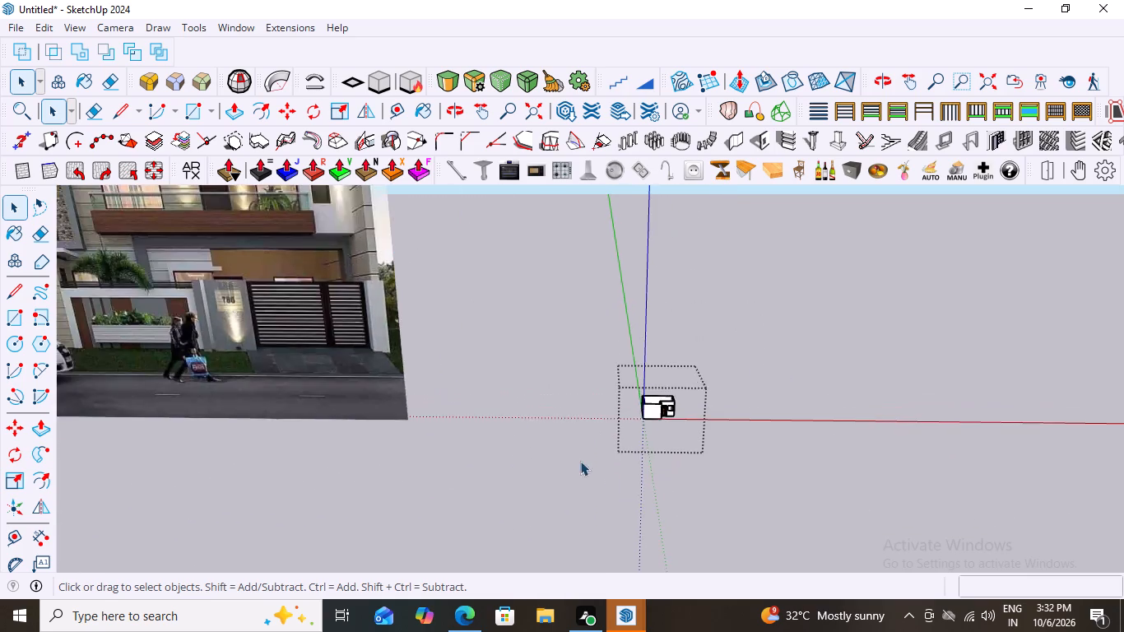
scroll(580, 461, down, 5)
scroll(358, 323, up, 8)
middle_drag(426, 330, 425, 374)
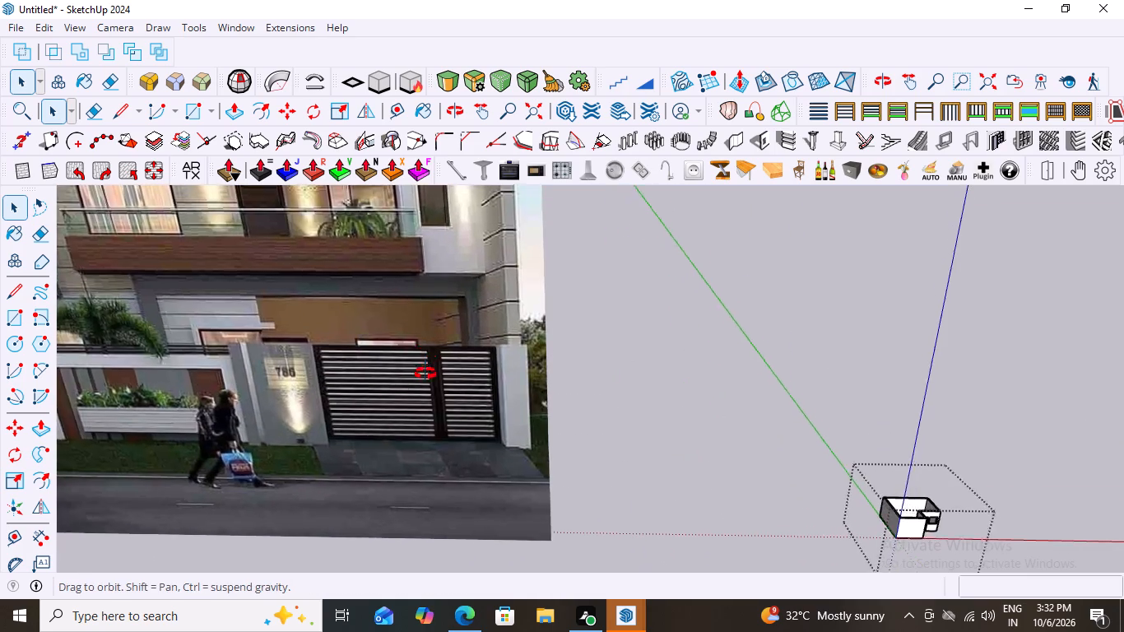
middle_drag(425, 374, 452, 351)
scroll(311, 354, up, 5)
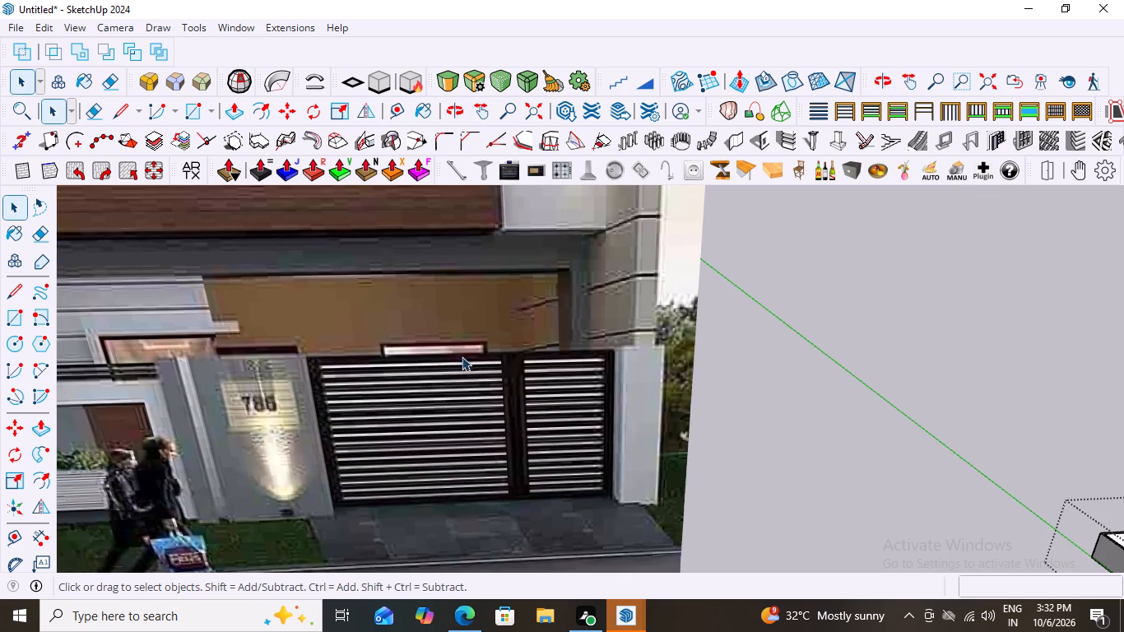
scroll(495, 365, down, 12)
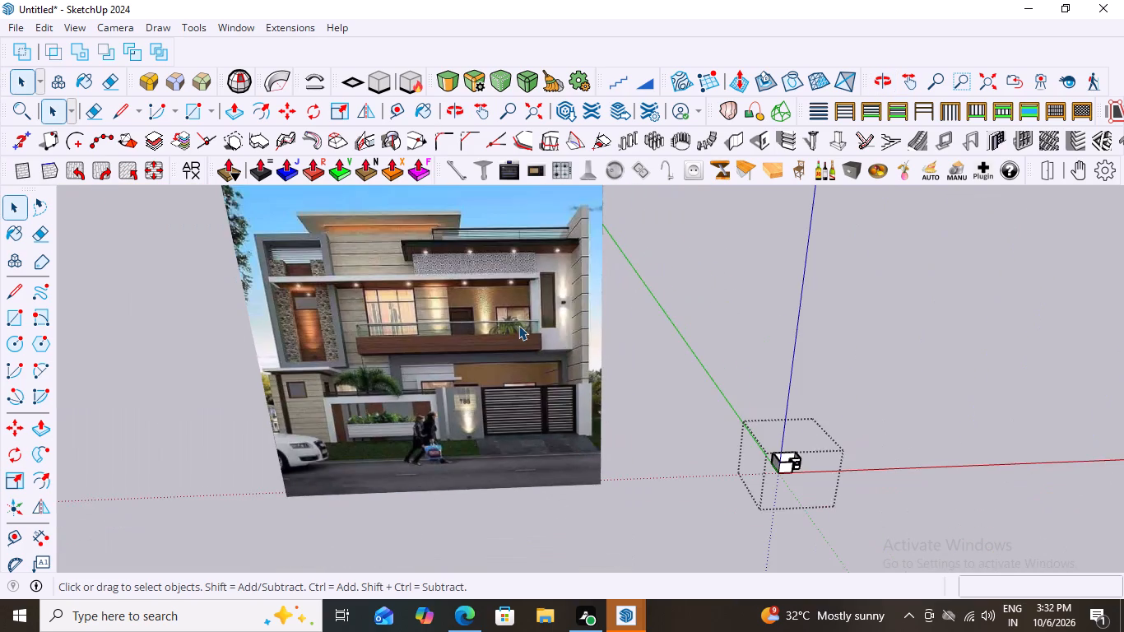
scroll(518, 325, up, 11)
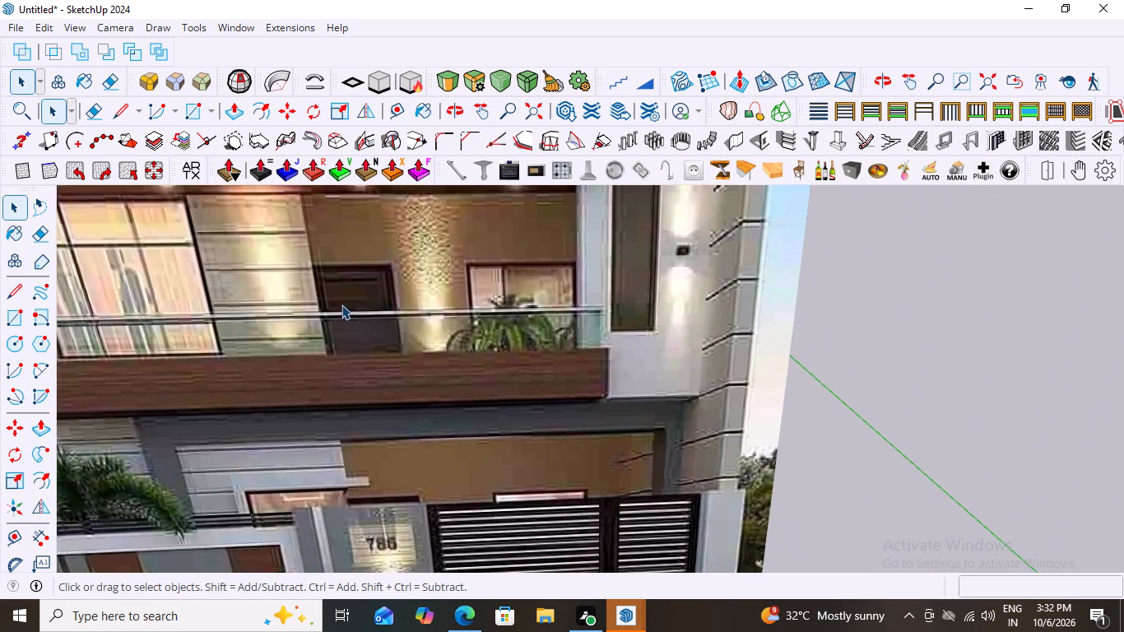
scroll(337, 304, down, 20)
scroll(337, 304, down, 5)
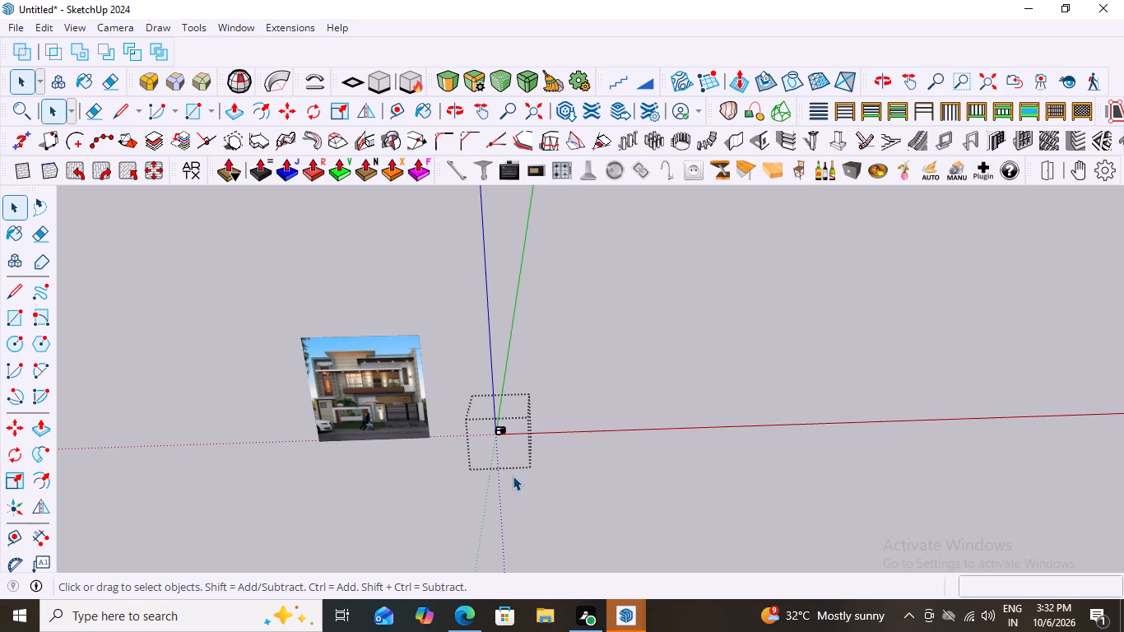
scroll(353, 434, down, 3)
scroll(451, 420, up, 4)
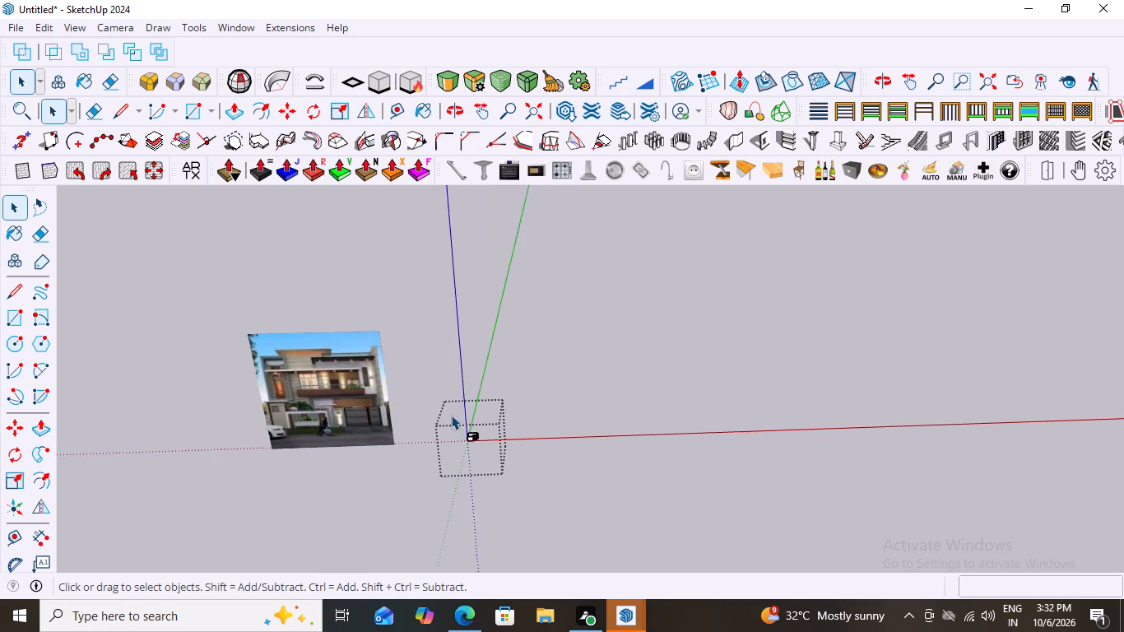
scroll(451, 415, up, 12)
middle_drag(516, 391, 536, 332)
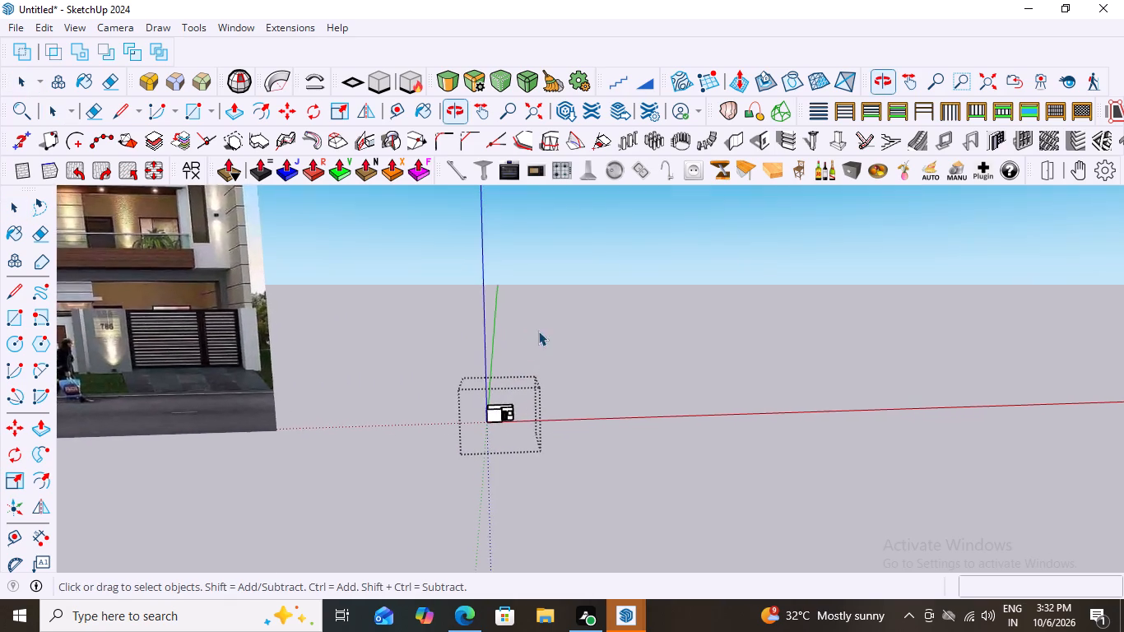
scroll(491, 356, up, 20)
scroll(491, 356, up, 12)
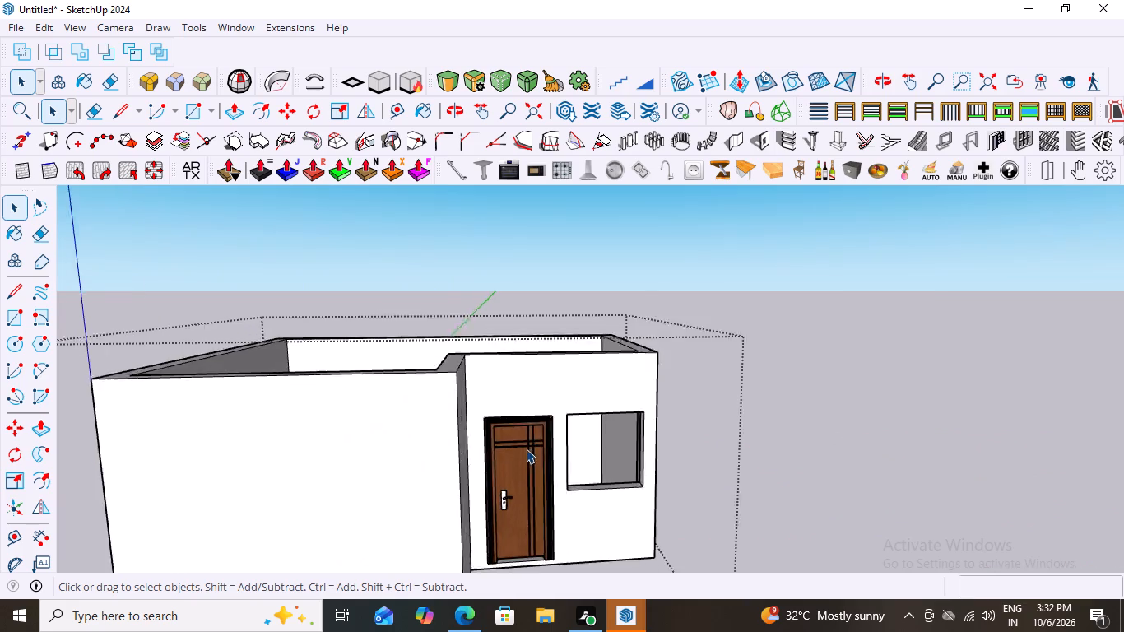
scroll(526, 448, up, 3)
scroll(510, 422, down, 13)
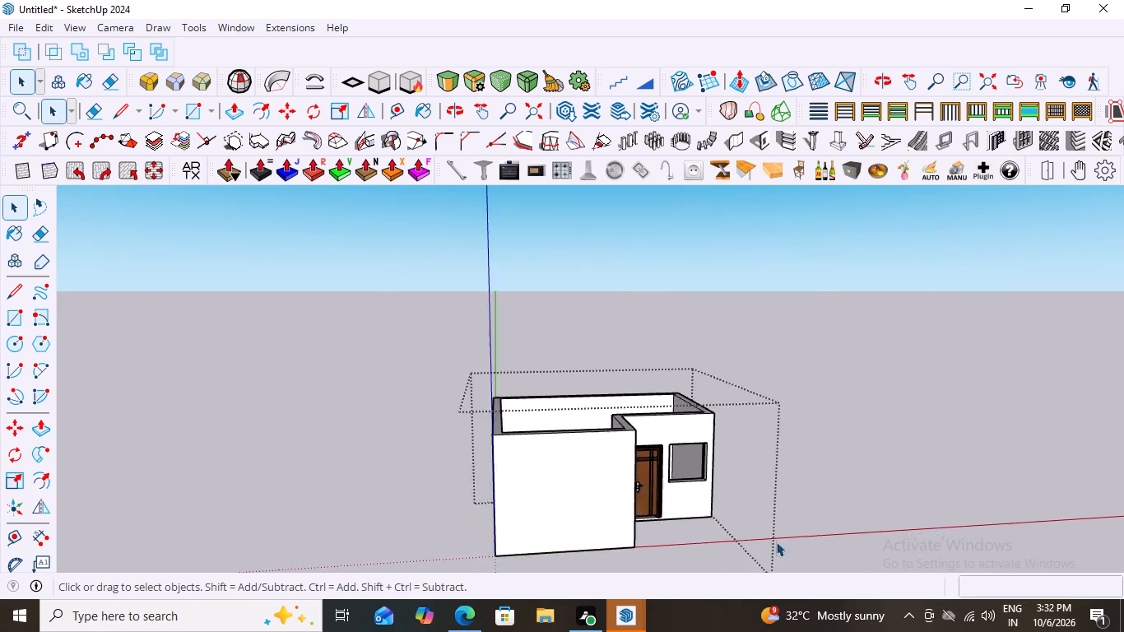
scroll(776, 541, down, 20)
scroll(776, 541, down, 11)
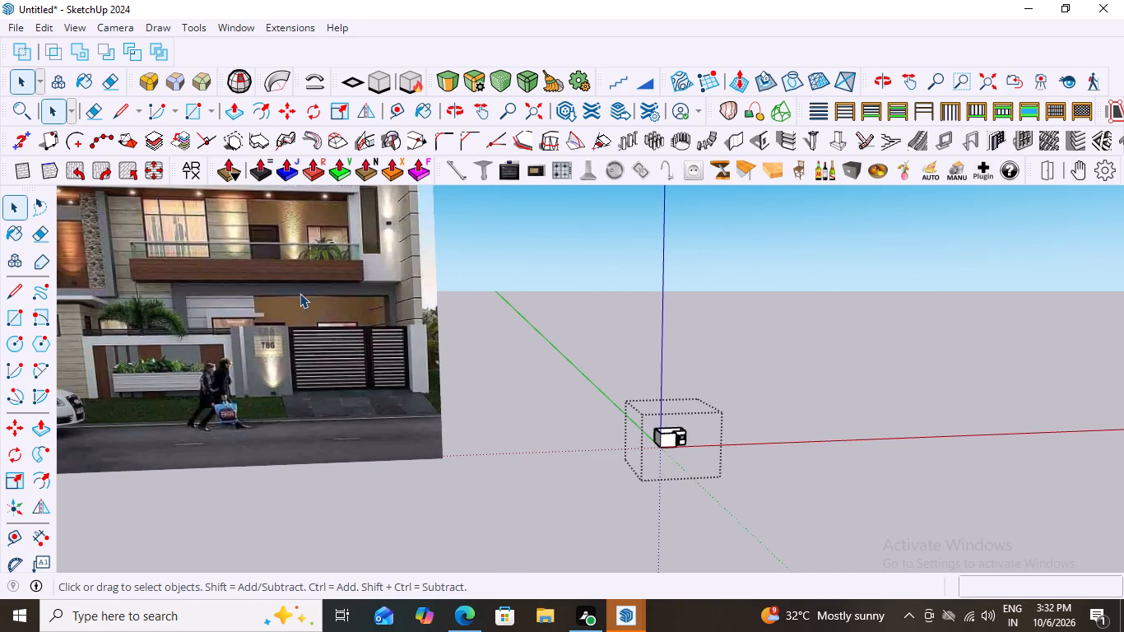
Examine the facade reference's gate, balcony and full frontage against the modelled walls.
scroll(298, 293, up, 9)
scroll(390, 359, down, 2)
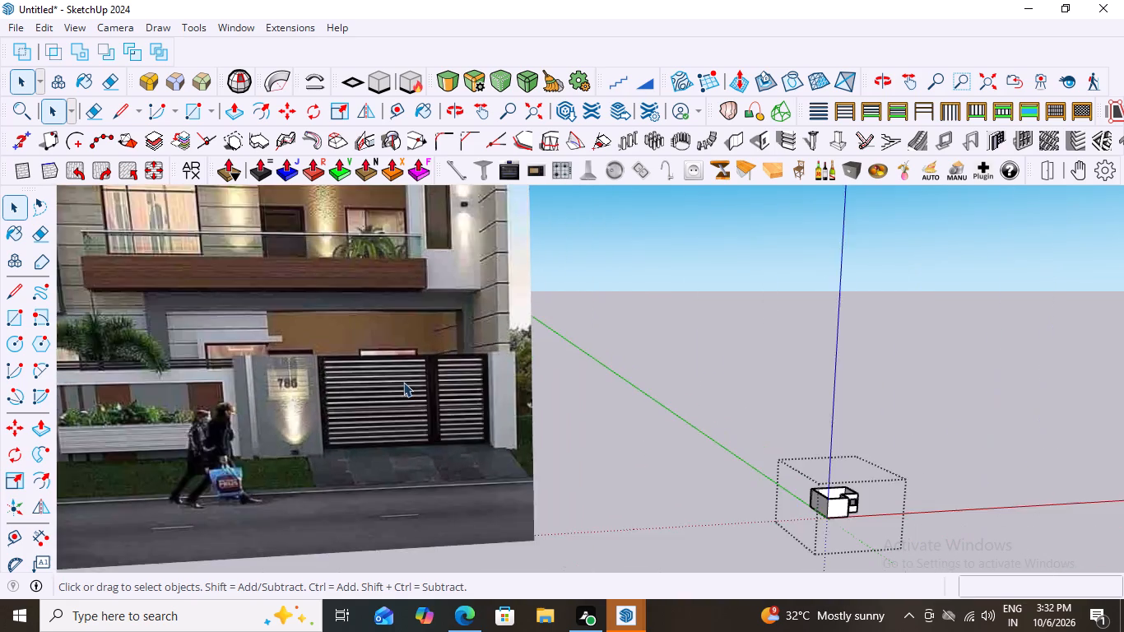
scroll(403, 382, down, 11)
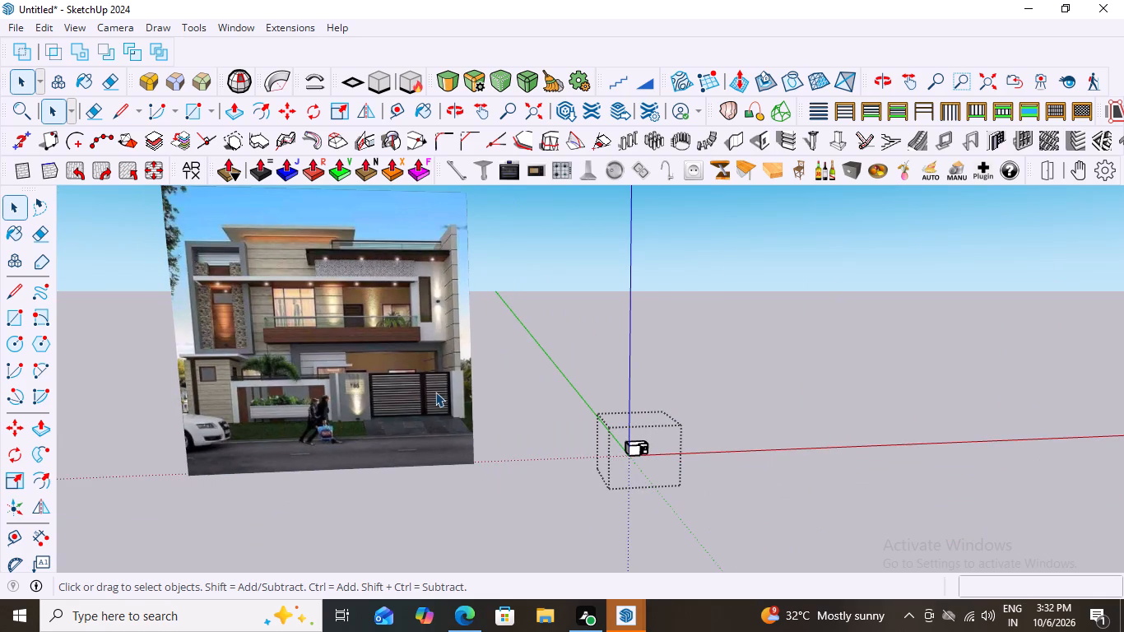
scroll(419, 414, down, 6)
scroll(623, 446, up, 2)
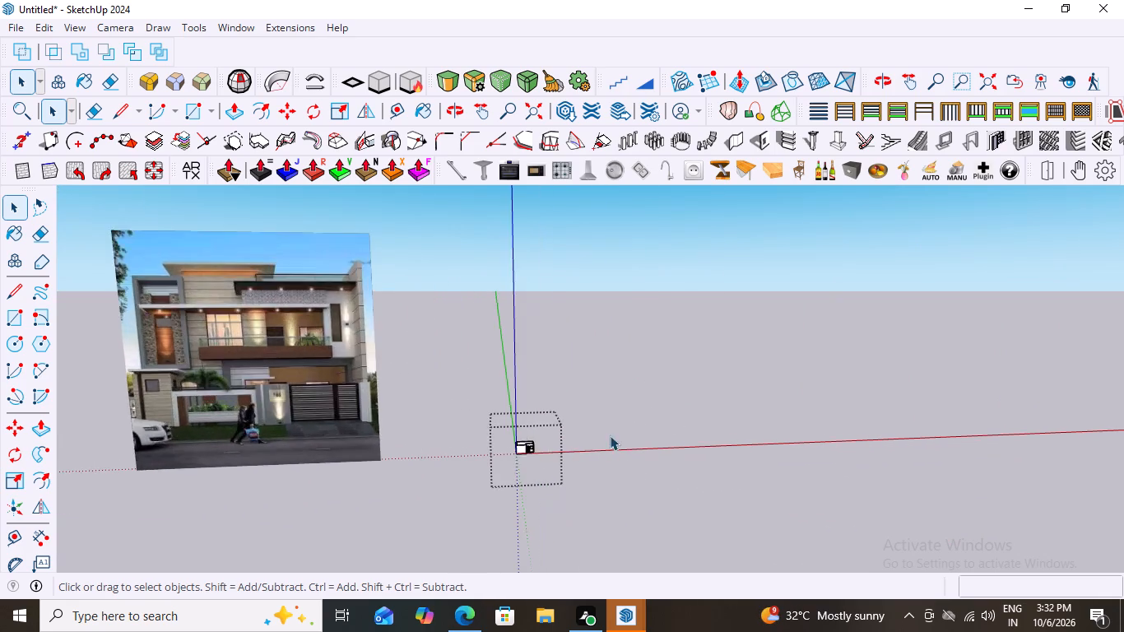
scroll(610, 435, up, 13)
scroll(615, 424, down, 5)
scroll(499, 421, up, 9)
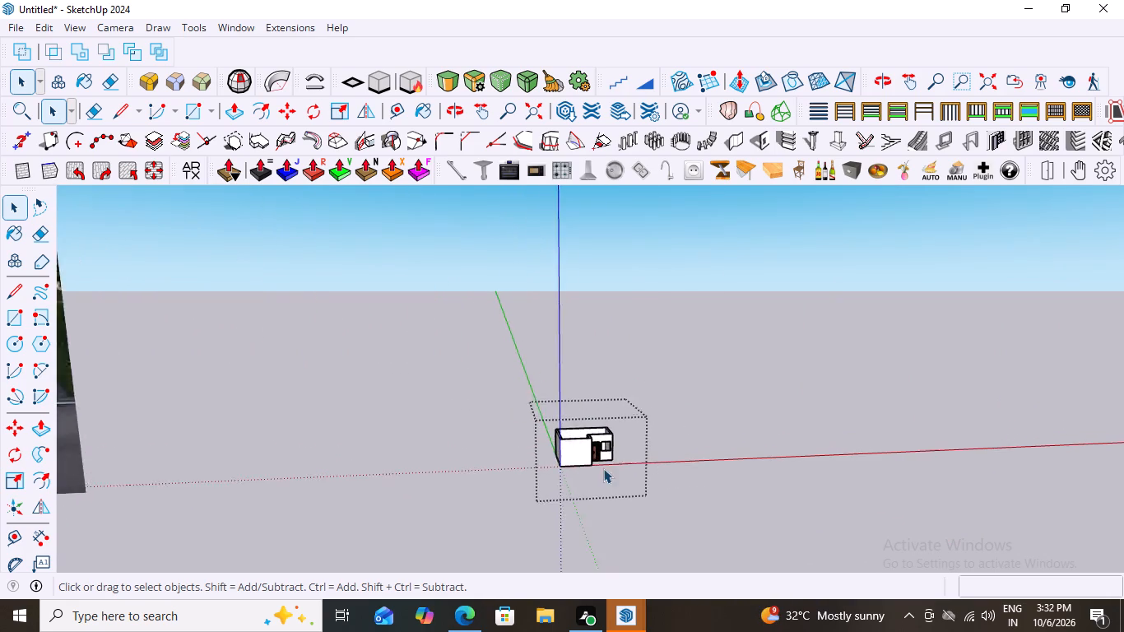
Undo the existing window opening in the recessed wall beside the door.
scroll(603, 468, up, 12)
middle_drag(627, 420, 656, 433)
scroll(656, 433, up, 1)
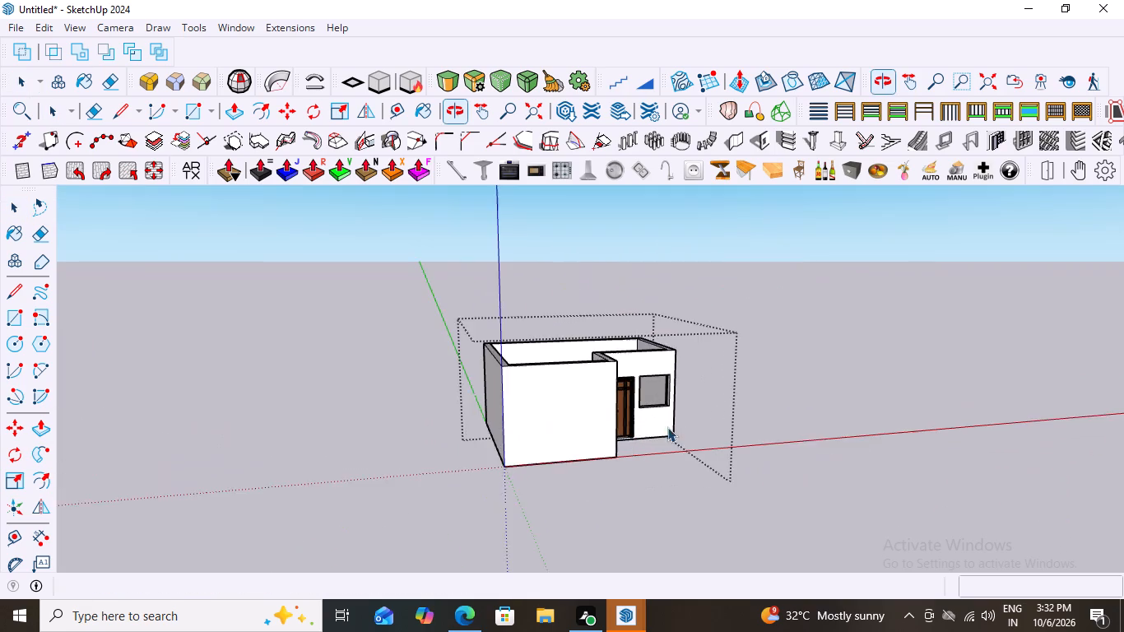
scroll(667, 427, up, 9)
key(ctrl+z)
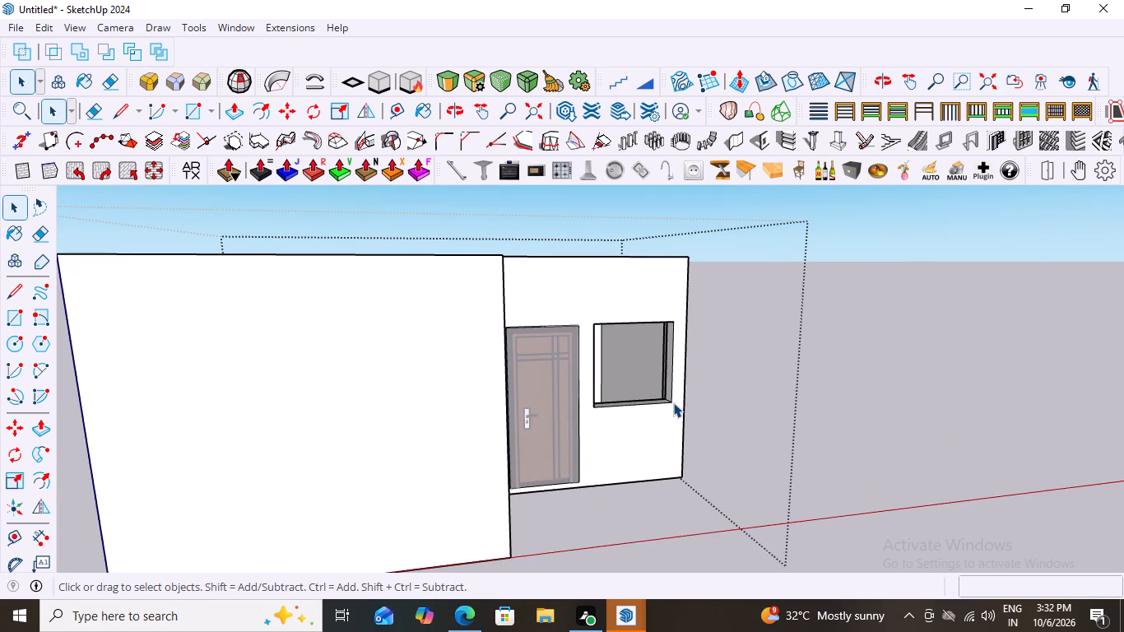
key(ctrl+z)
click(747, 349)
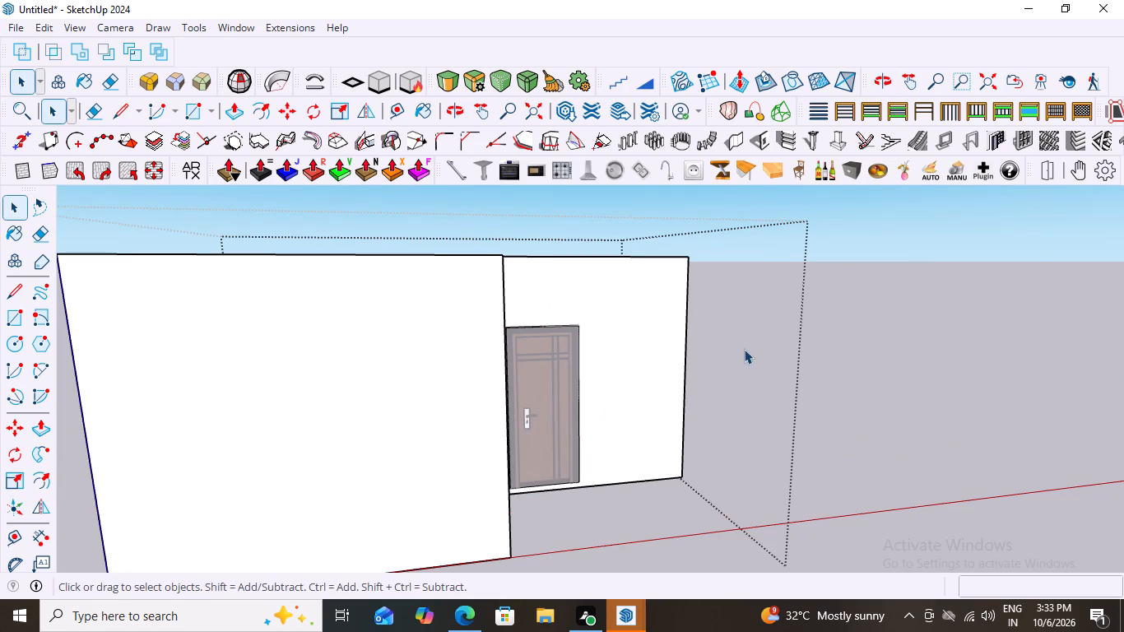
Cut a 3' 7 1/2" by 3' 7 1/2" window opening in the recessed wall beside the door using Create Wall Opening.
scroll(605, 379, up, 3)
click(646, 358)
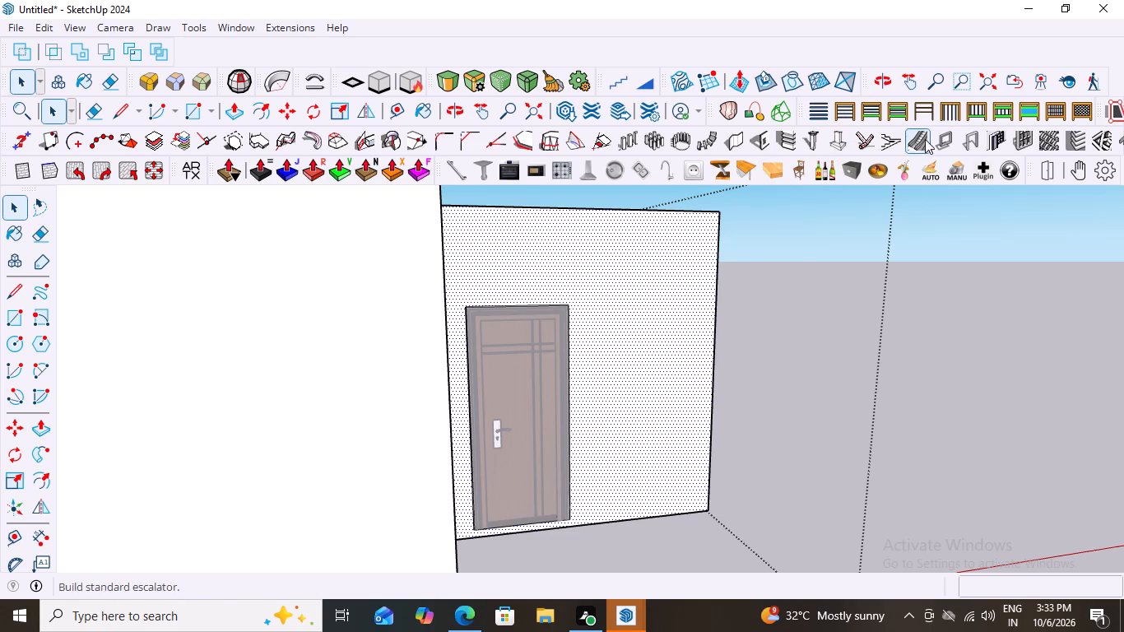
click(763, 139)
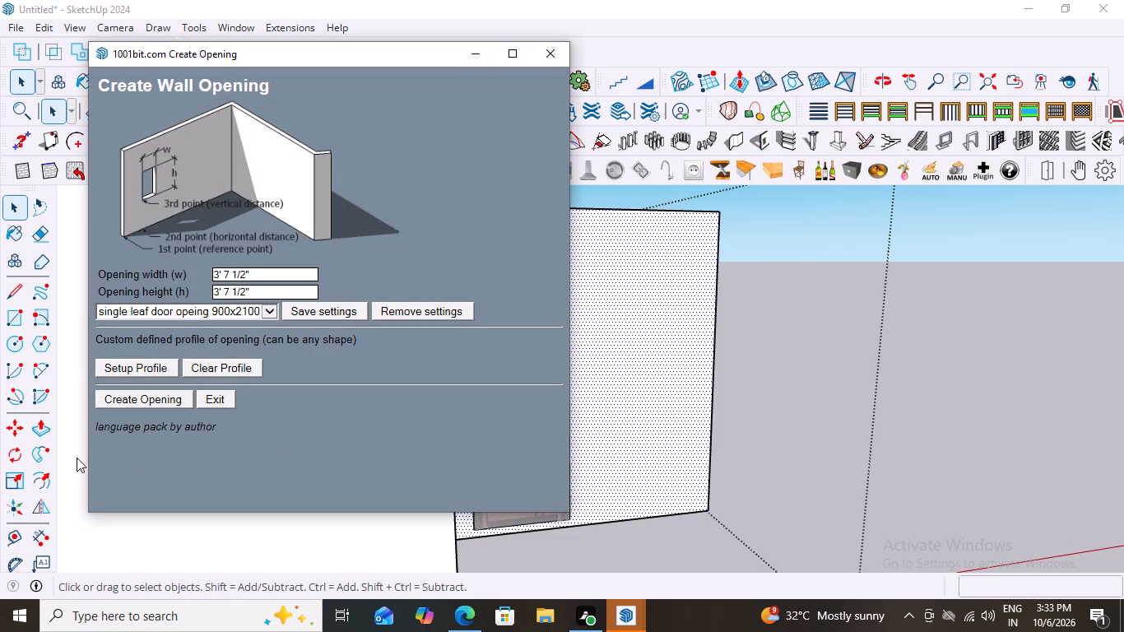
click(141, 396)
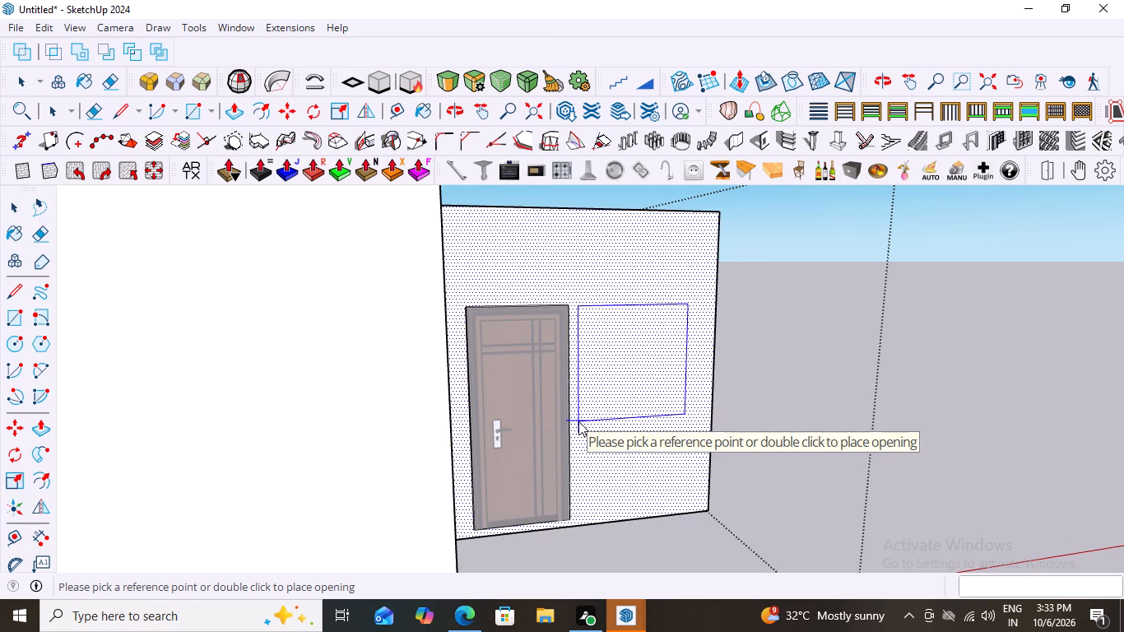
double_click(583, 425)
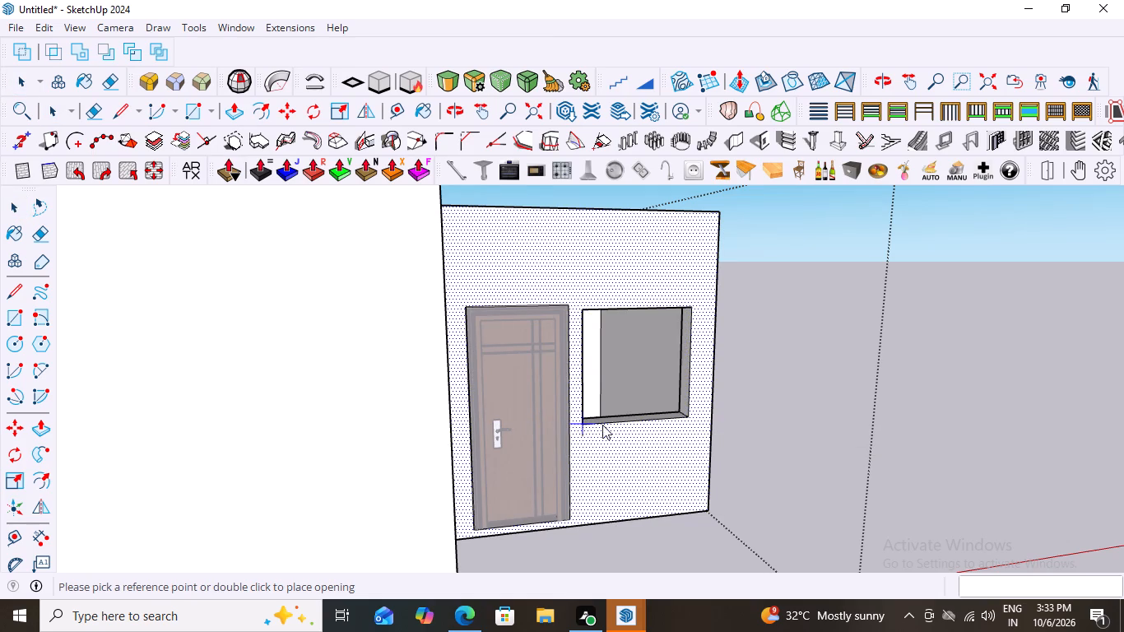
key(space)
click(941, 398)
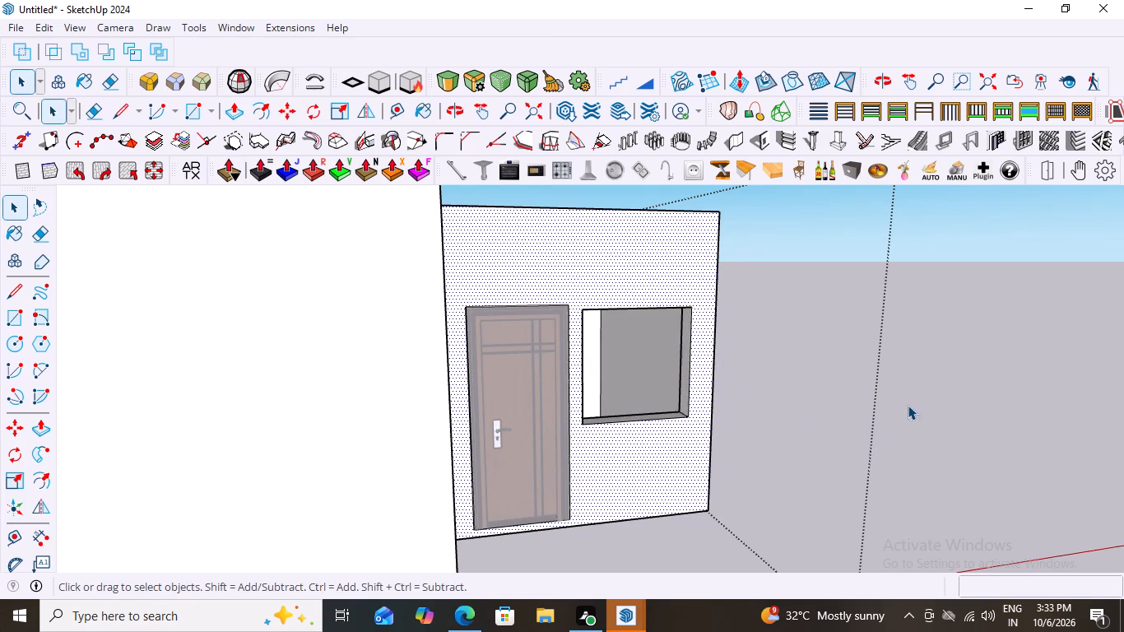
Inspect the window opening from outside, above and inside the room, checking its height against the door frame.
middle_drag(739, 424, 759, 379)
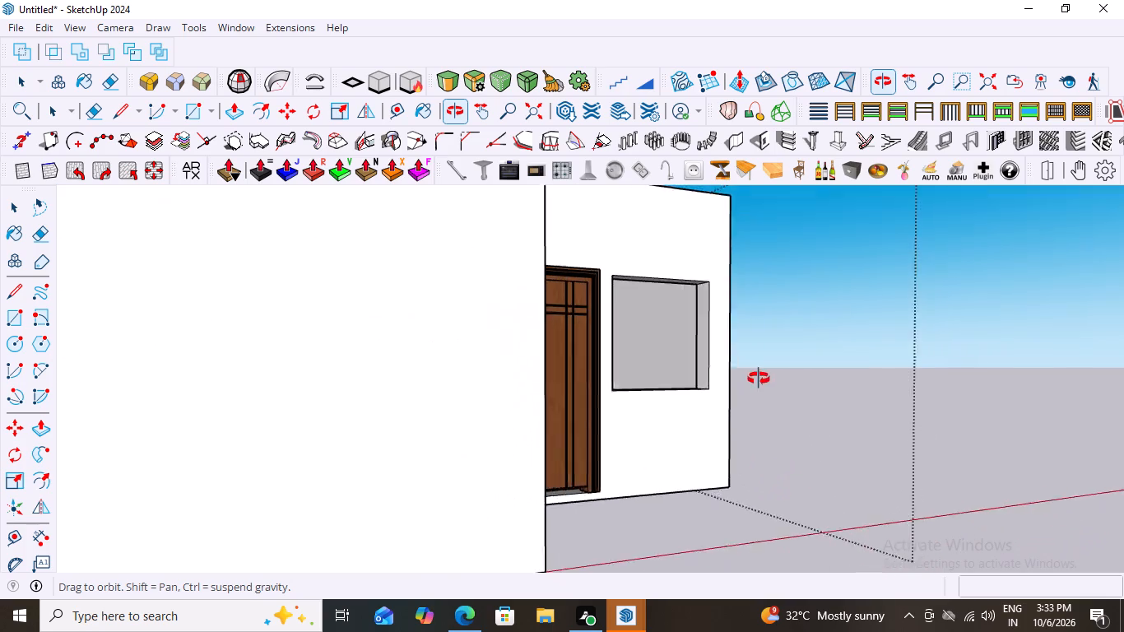
middle_drag(759, 379, 994, 599)
middle_drag(705, 443, 911, 404)
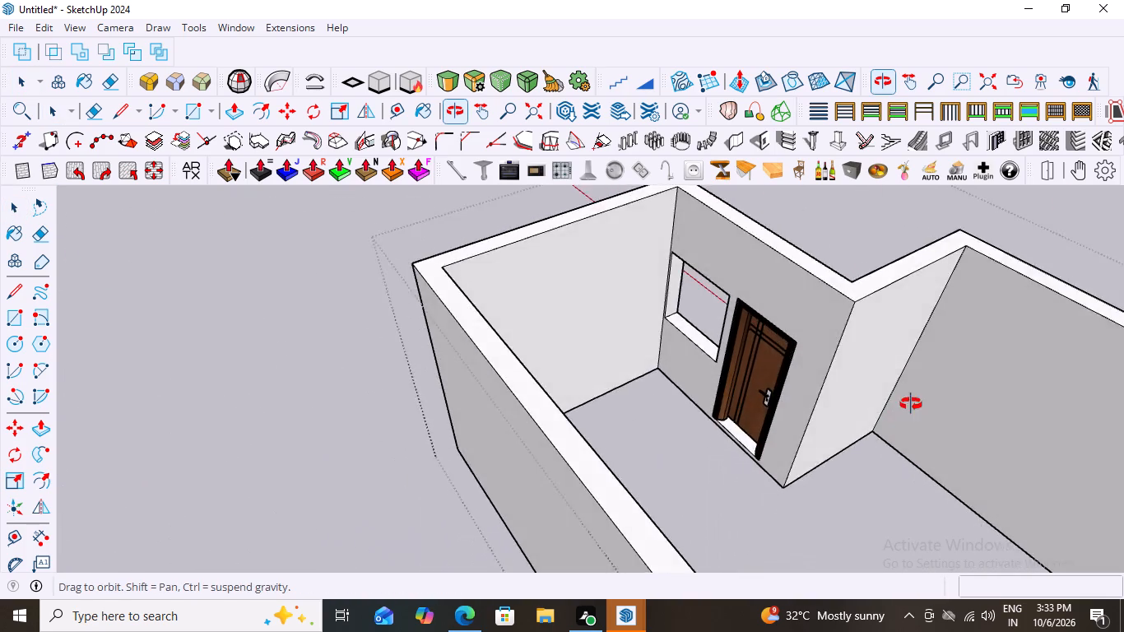
middle_drag(911, 404, 514, 310)
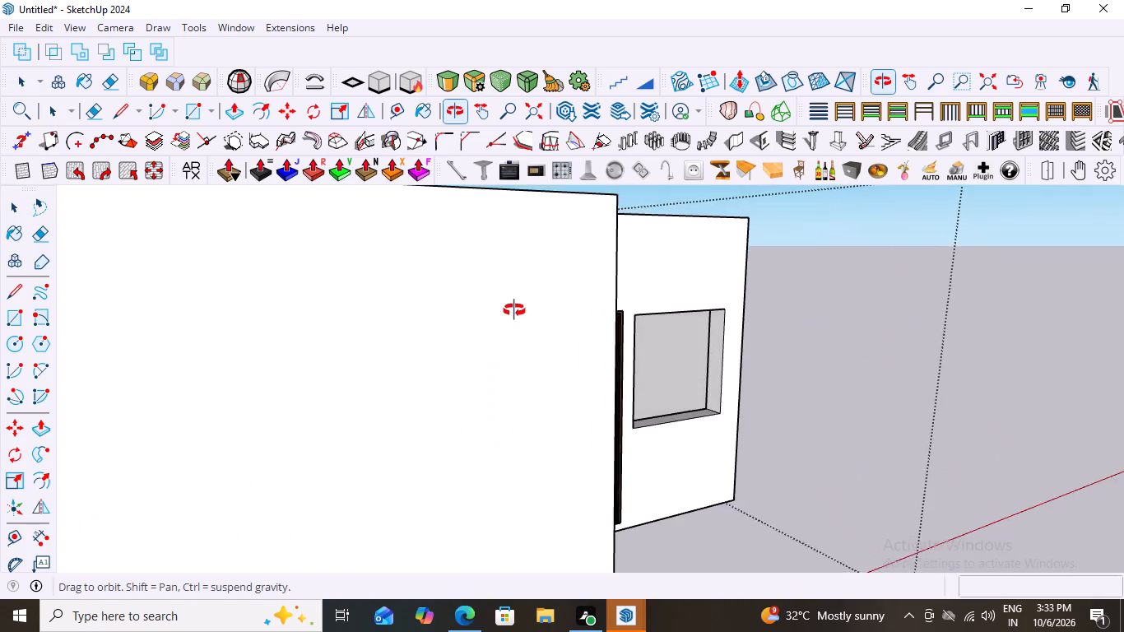
middle_drag(514, 310, 424, 308)
scroll(582, 354, up, 3)
scroll(602, 373, down, 2)
middle_drag(625, 395, 611, 374)
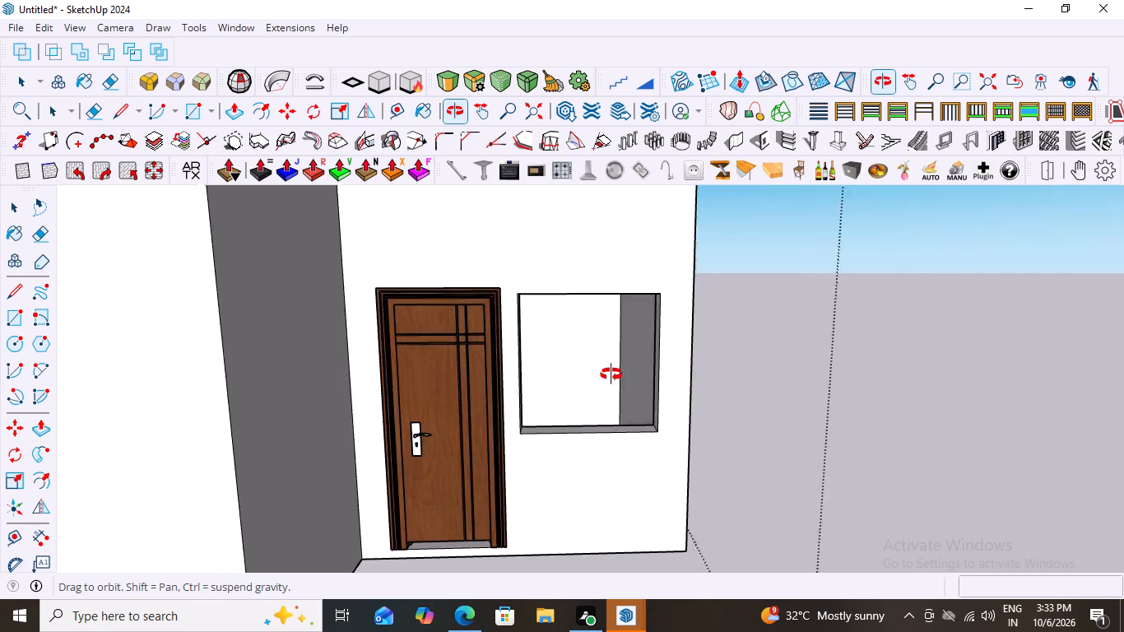
middle_drag(611, 374, 599, 392)
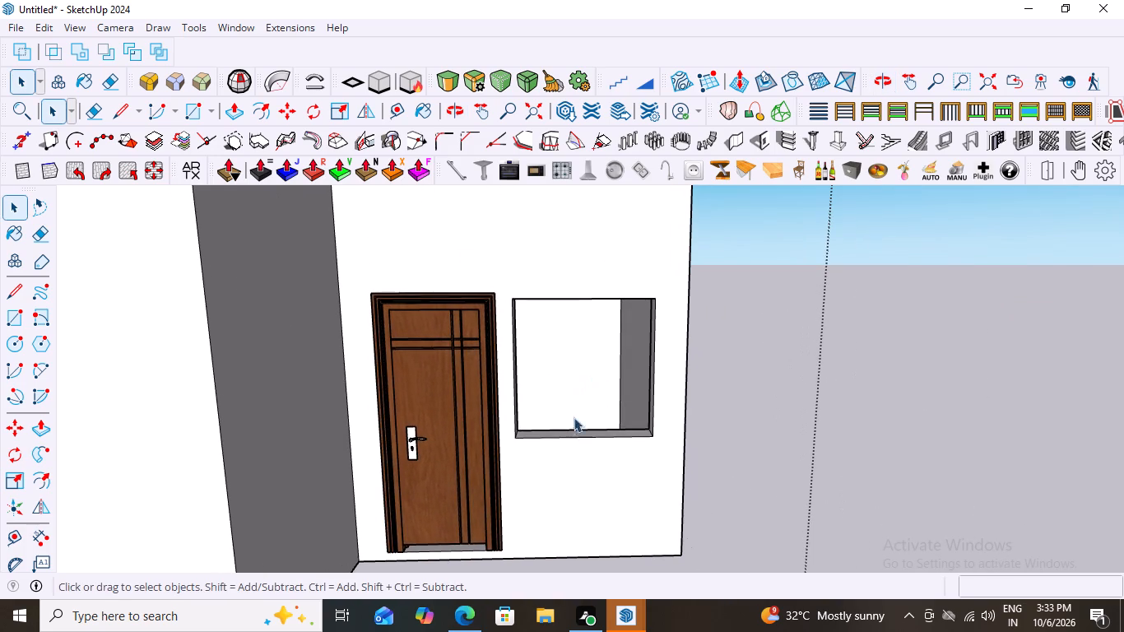
scroll(559, 428, up, 1)
scroll(570, 428, down, 2)
middle_drag(612, 462, 566, 549)
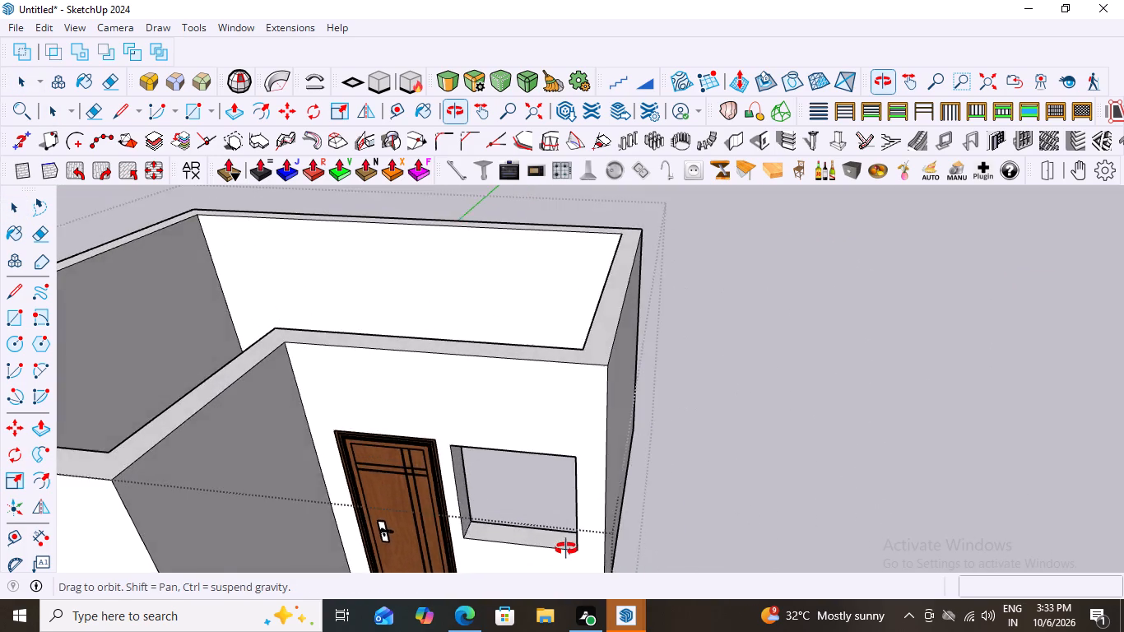
middle_drag(566, 549, 646, 430)
scroll(633, 336, up, 2)
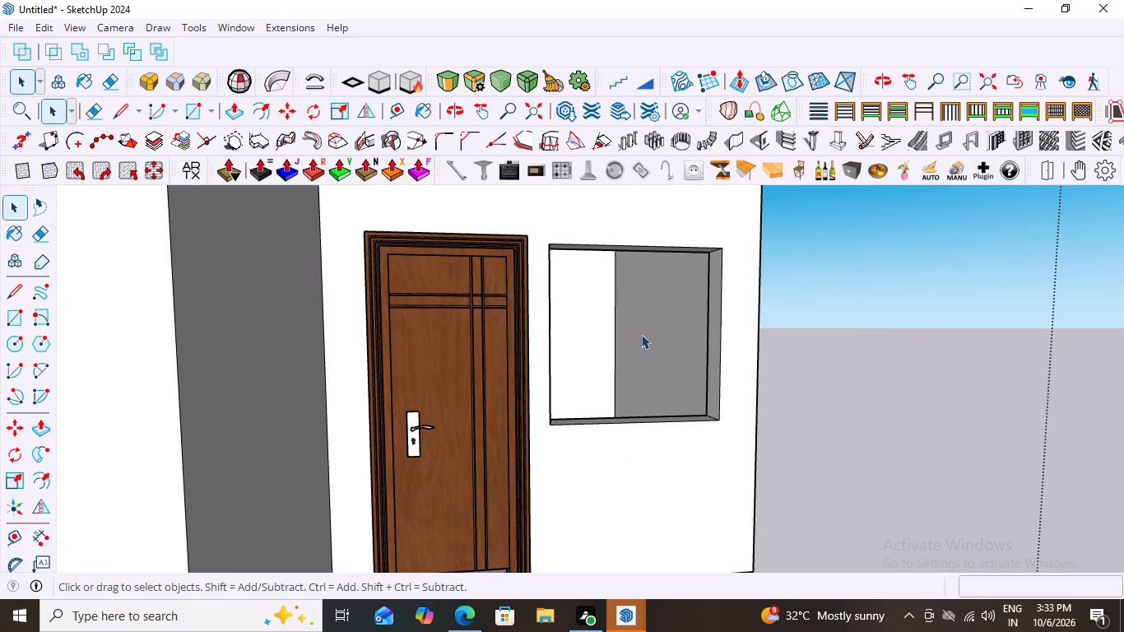
middle_drag(587, 365, 529, 394)
scroll(586, 368, down, 2)
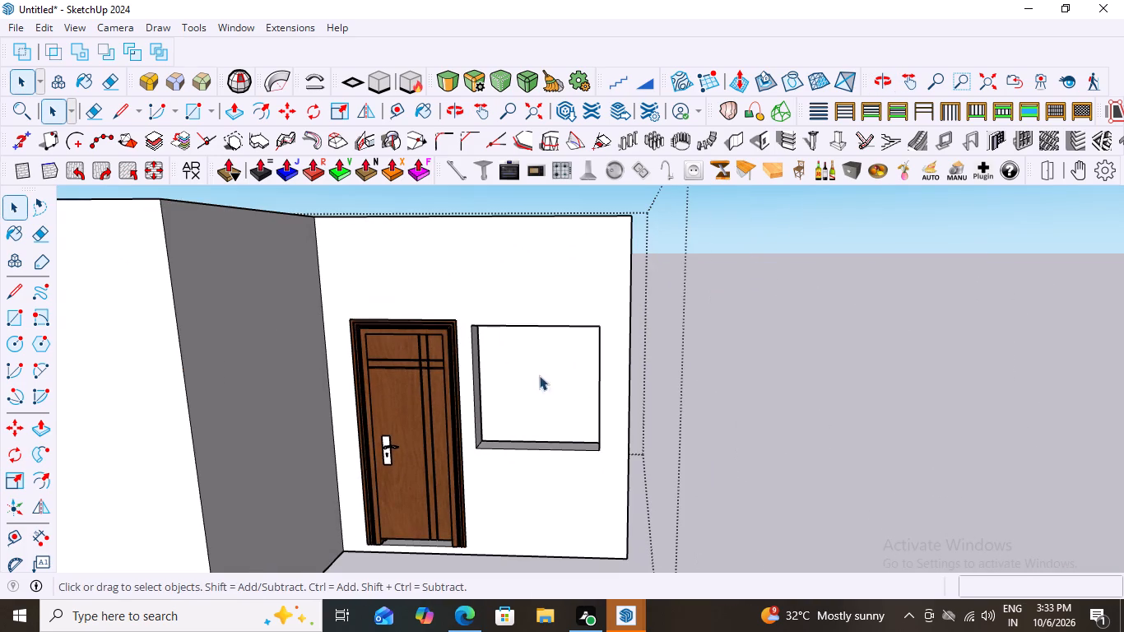
scroll(444, 342, up, 7)
scroll(620, 358, down, 3)
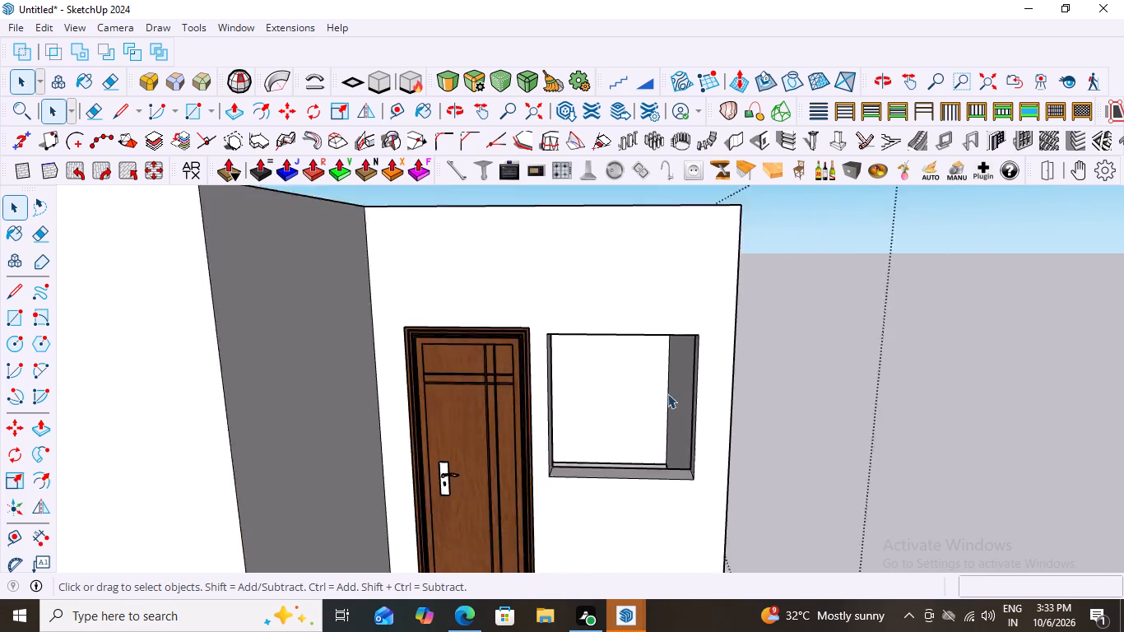
scroll(667, 393, down, 3)
scroll(516, 459, up, 6)
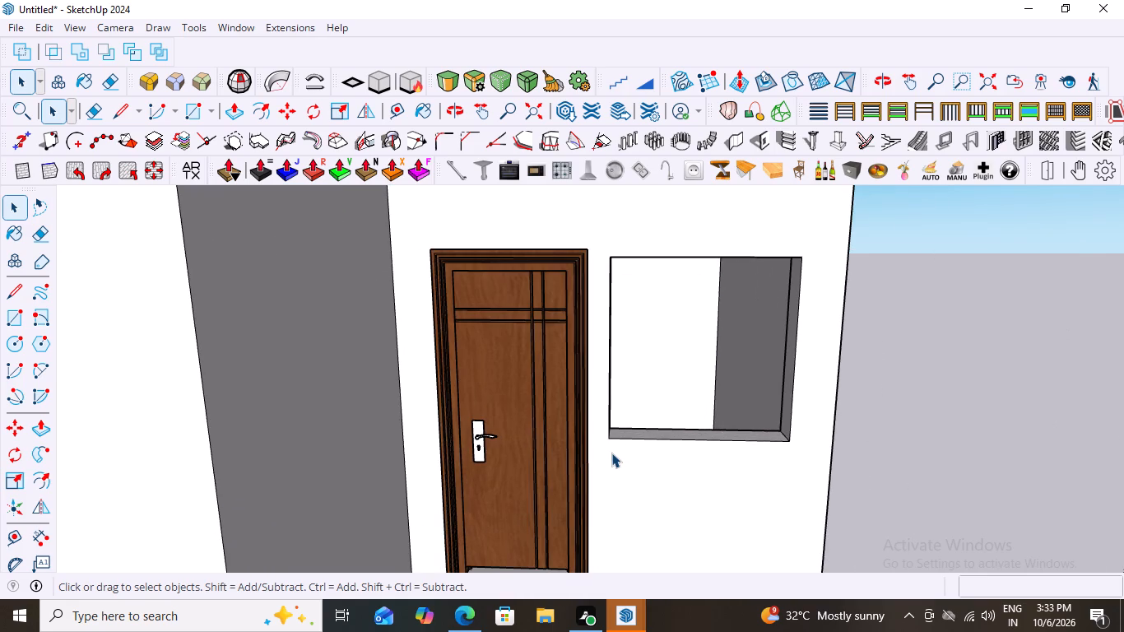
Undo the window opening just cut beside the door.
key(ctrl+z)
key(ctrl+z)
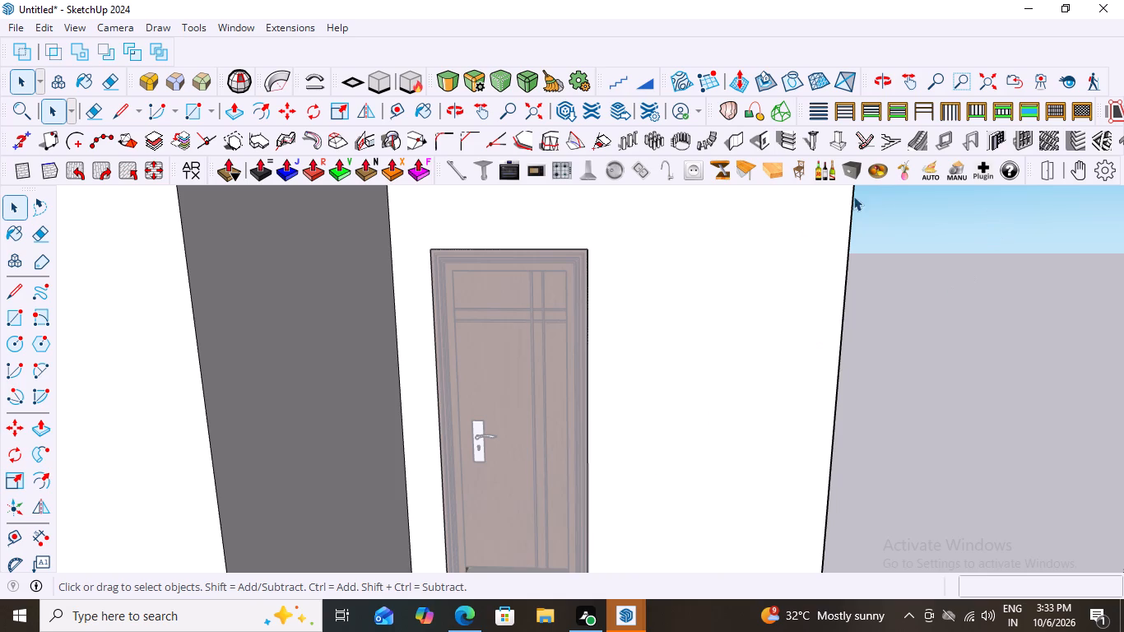
Cut a 3' 7 1/2" by 3' 7 1/2" opening beside the door, aligning its head with the top of the door frame.
click(764, 140)
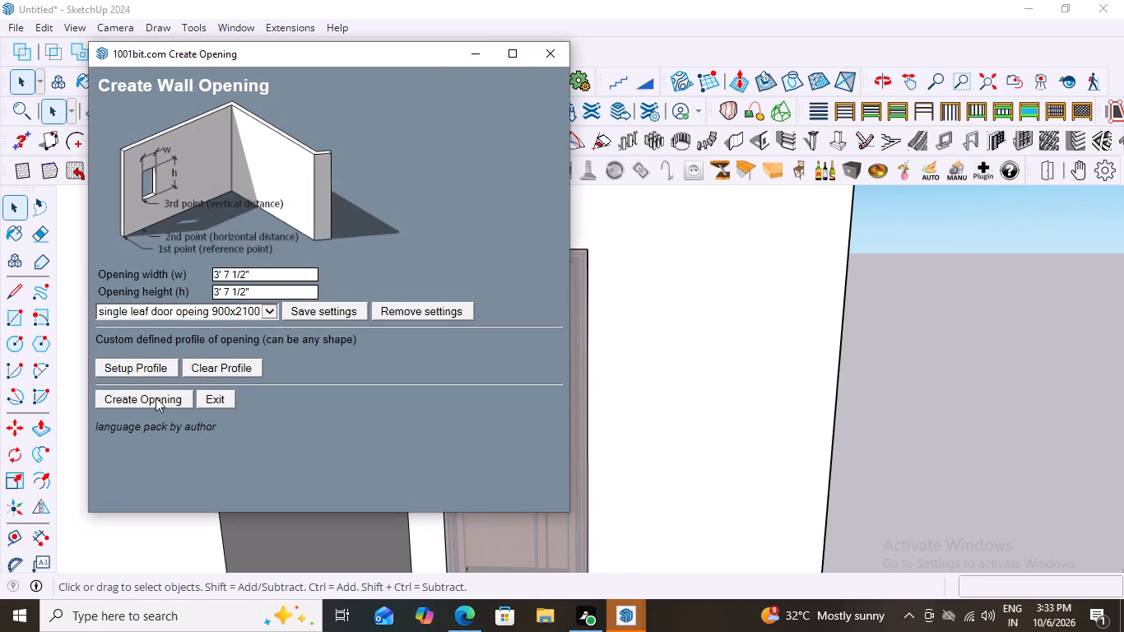
click(152, 401)
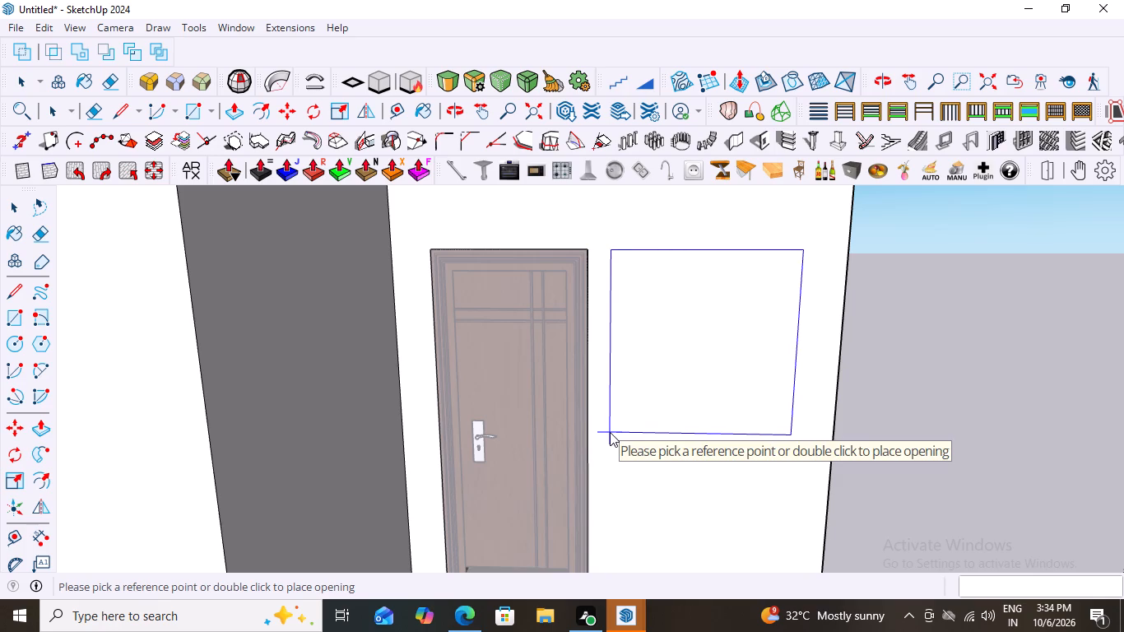
double_click(608, 432)
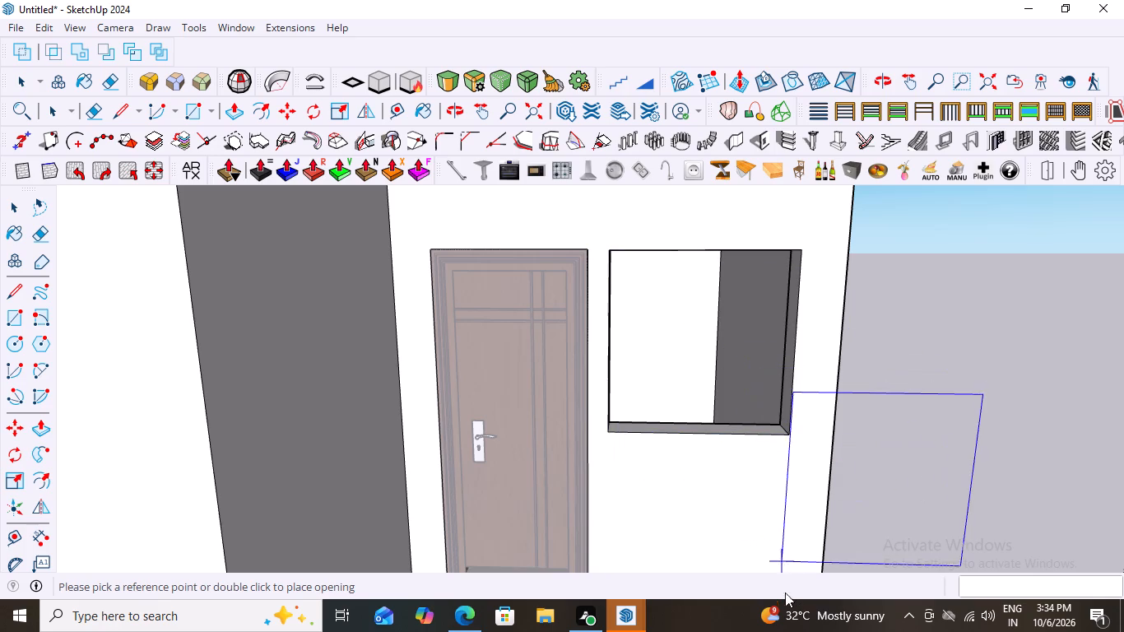
key(space)
click(908, 428)
Leave the wall group and inspect the window opening's alignment with the door from above and the front.
middle_drag(722, 414, 770, 548)
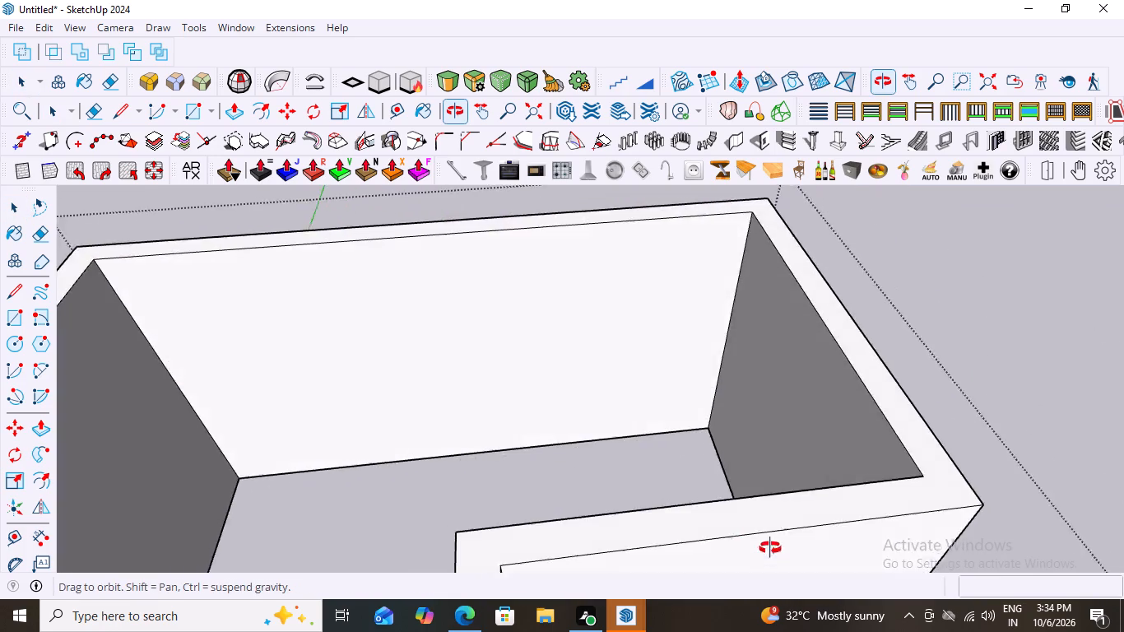
middle_drag(770, 548, 685, 470)
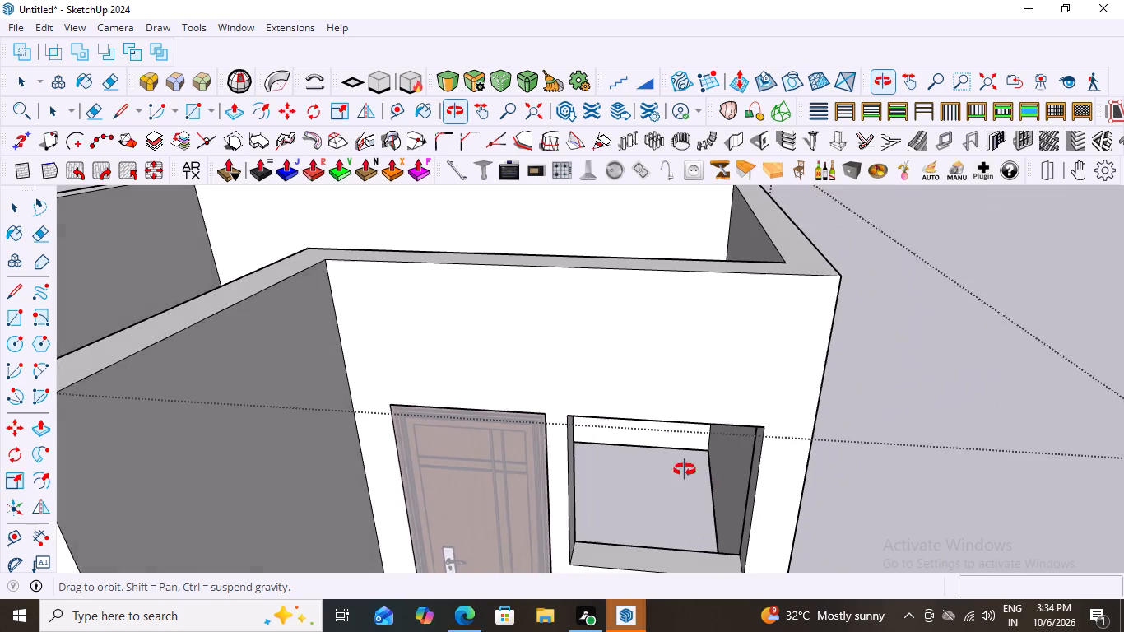
middle_drag(685, 470, 694, 475)
scroll(640, 536, up, 3)
scroll(644, 433, down, 7)
click(981, 349)
middle_drag(662, 474, 675, 468)
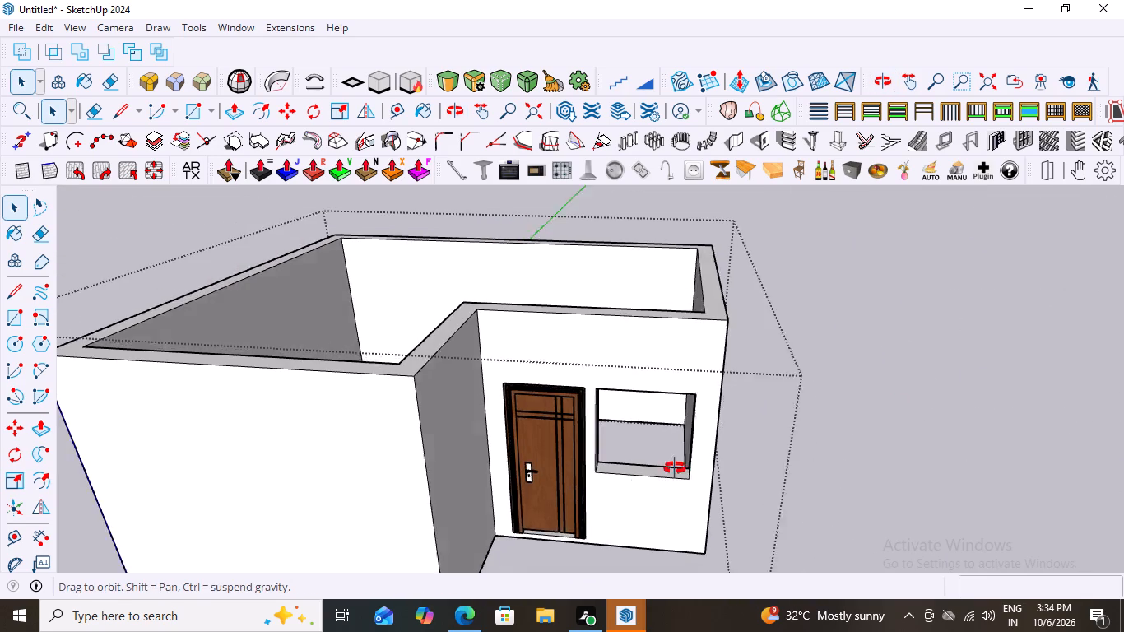
middle_drag(675, 468, 712, 406)
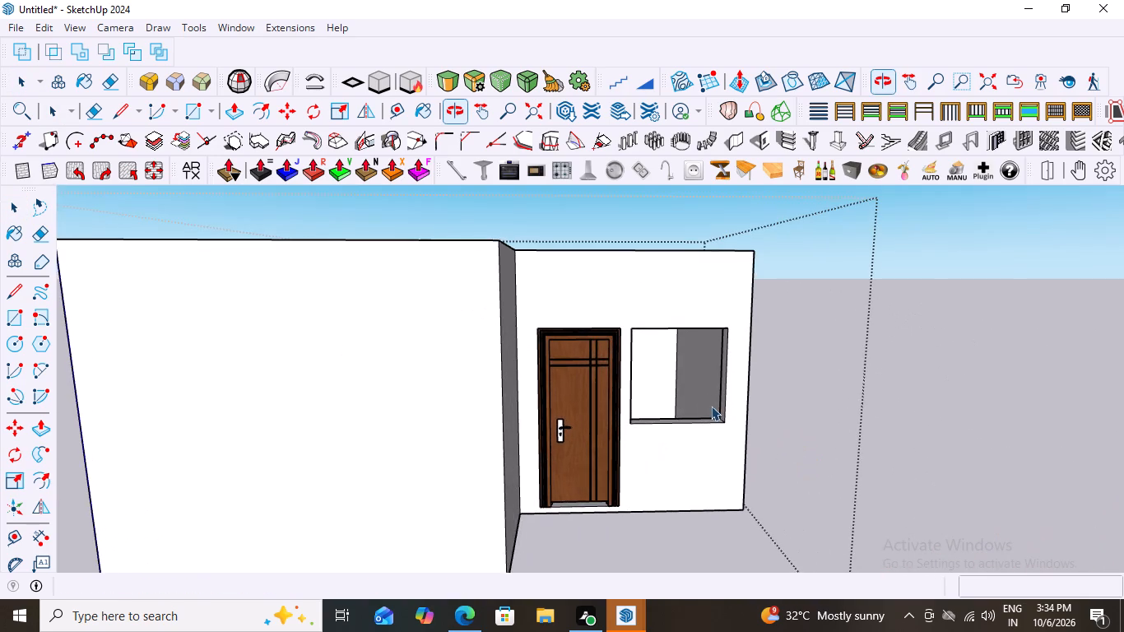
scroll(706, 402, up, 3)
scroll(539, 378, down, 4)
scroll(615, 335, up, 5)
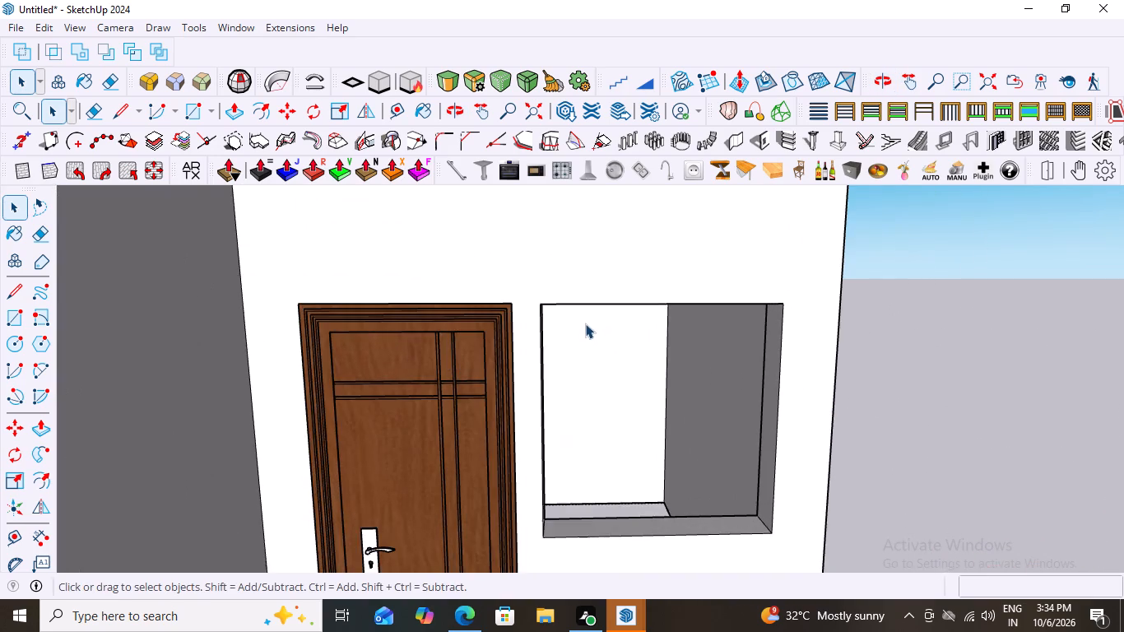
scroll(550, 328, down, 8)
click(910, 356)
Draw a 3' 7 1/2" by 3' 7 1/2" rectangle across the window opening, snapping to its opposite outer corners.
scroll(552, 388, up, 2)
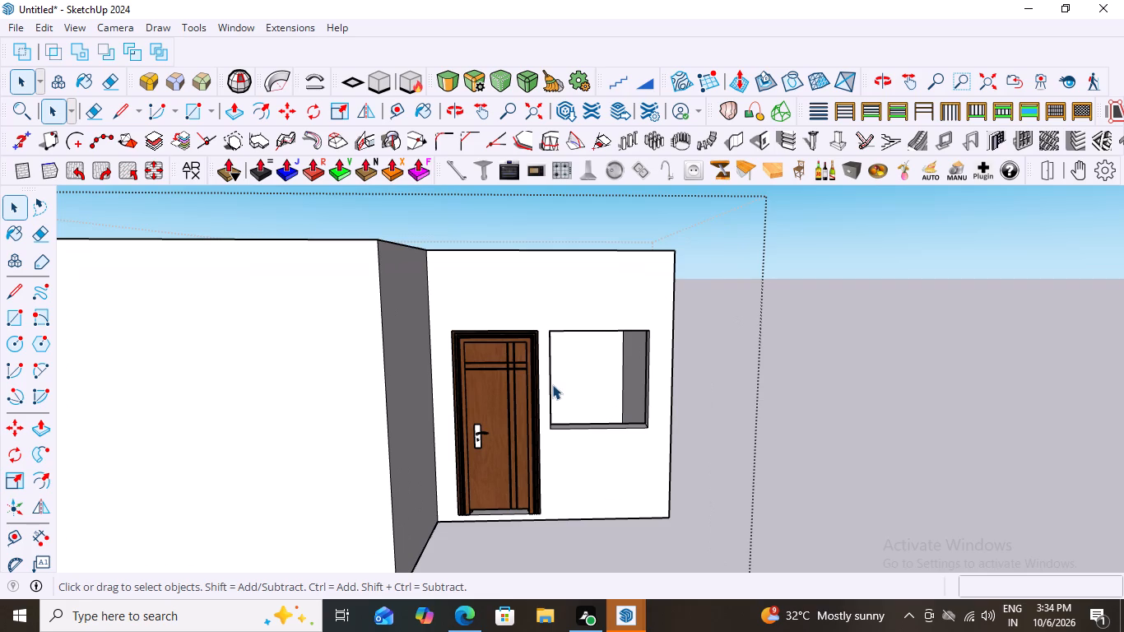
scroll(576, 363, up, 4)
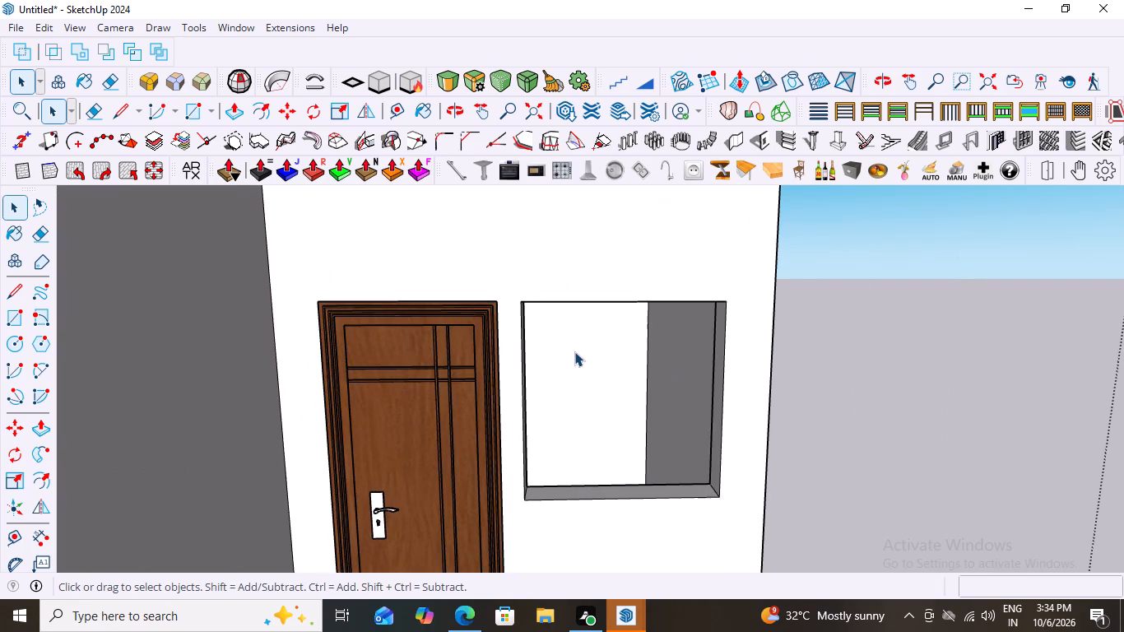
key(r)
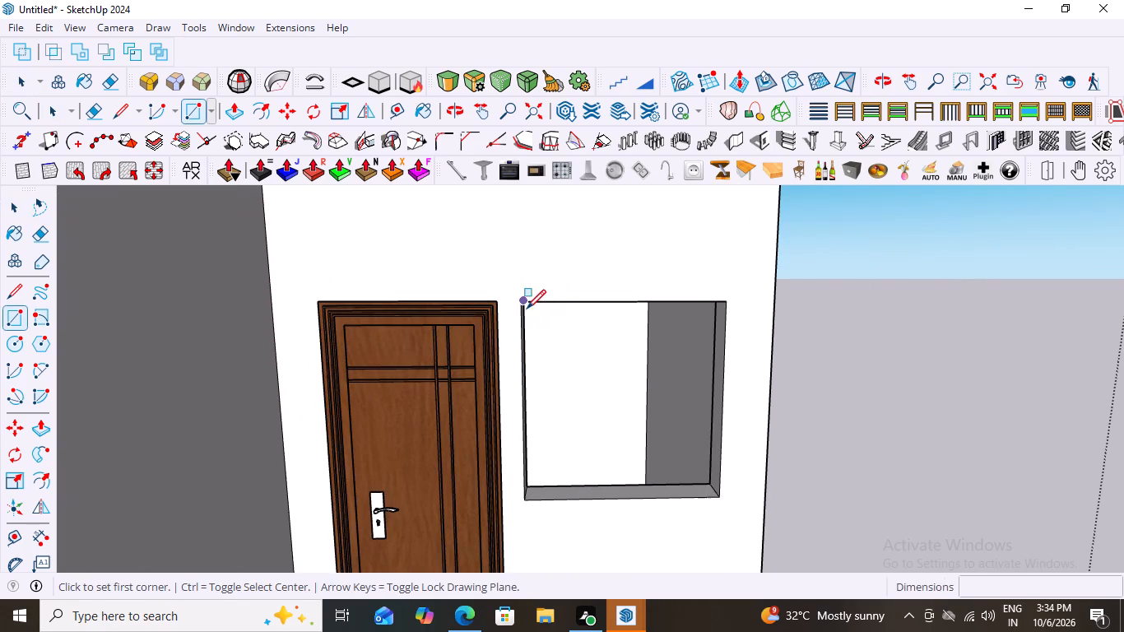
click(523, 302)
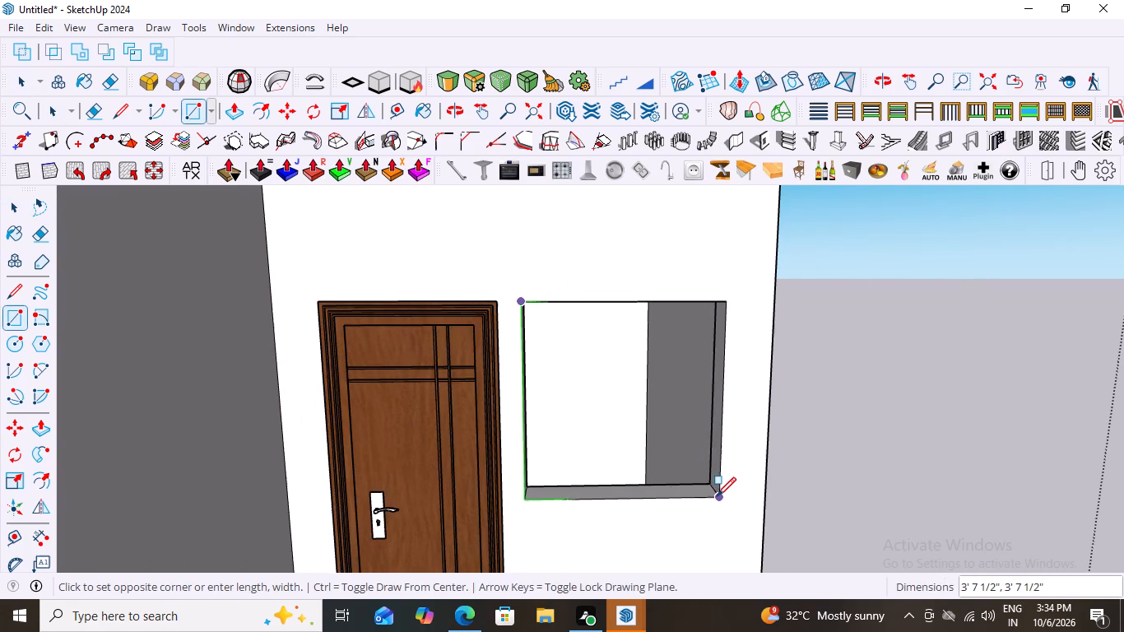
click(717, 496)
scroll(518, 443, down, 7)
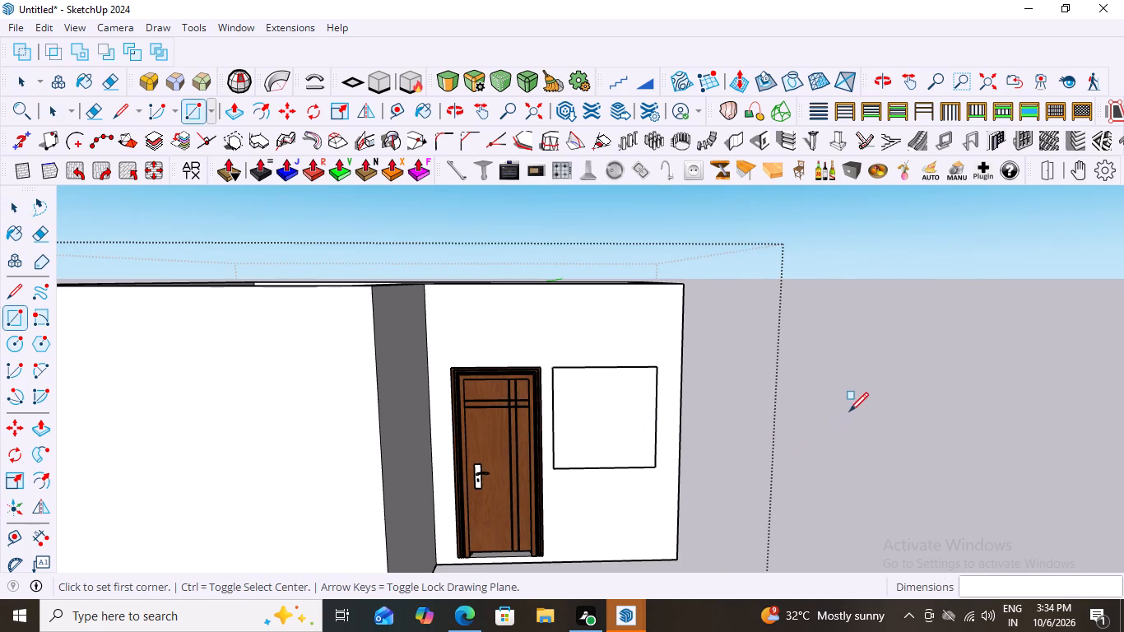
key(space)
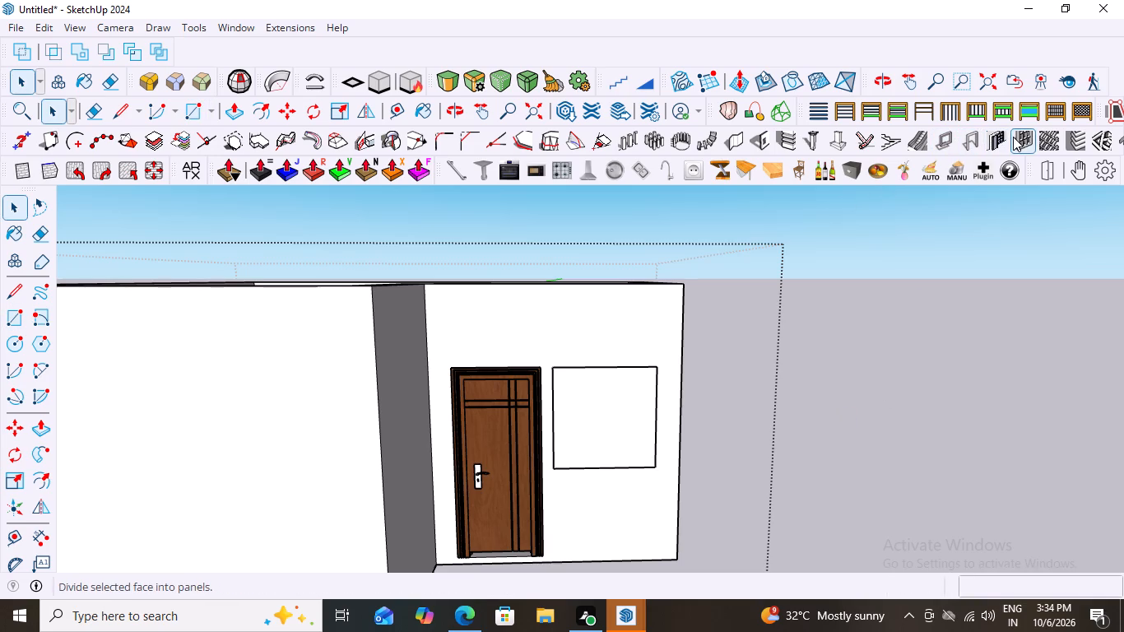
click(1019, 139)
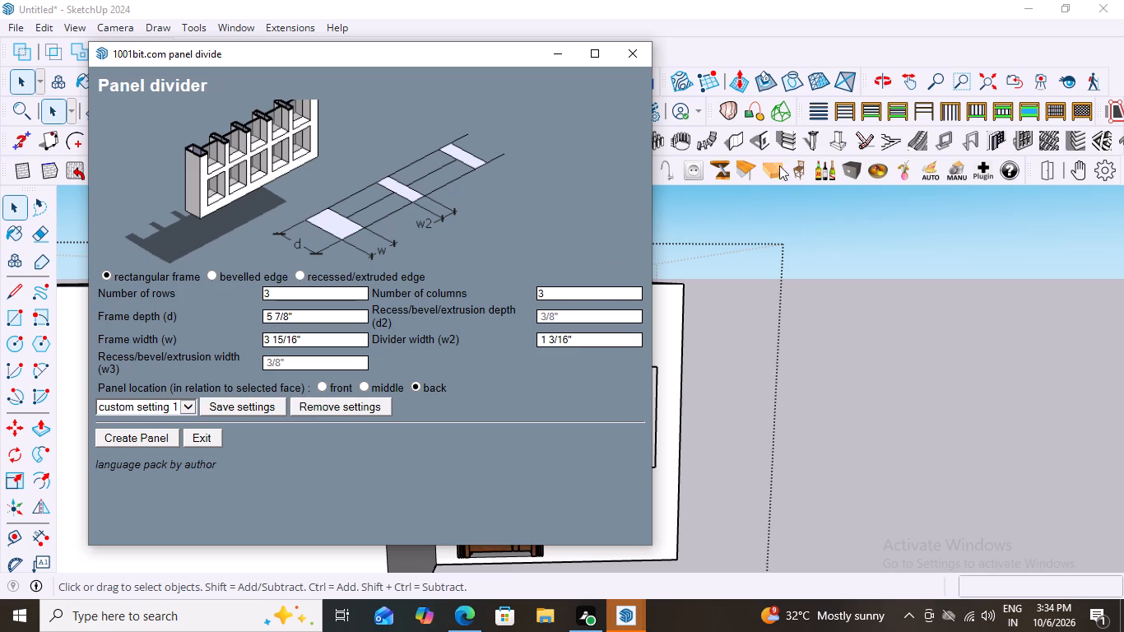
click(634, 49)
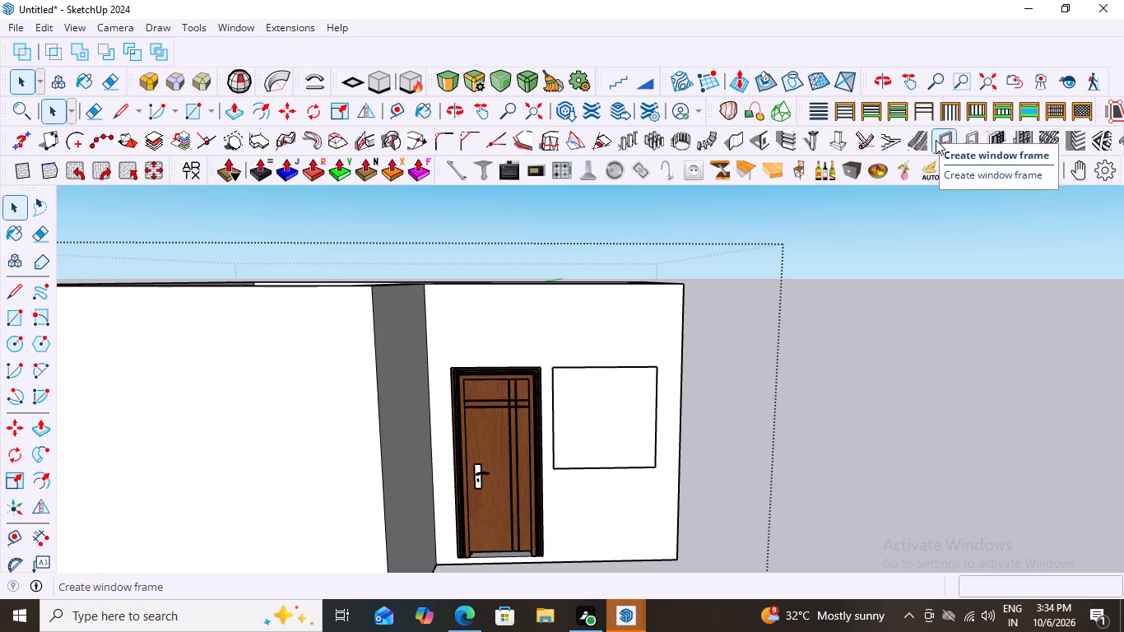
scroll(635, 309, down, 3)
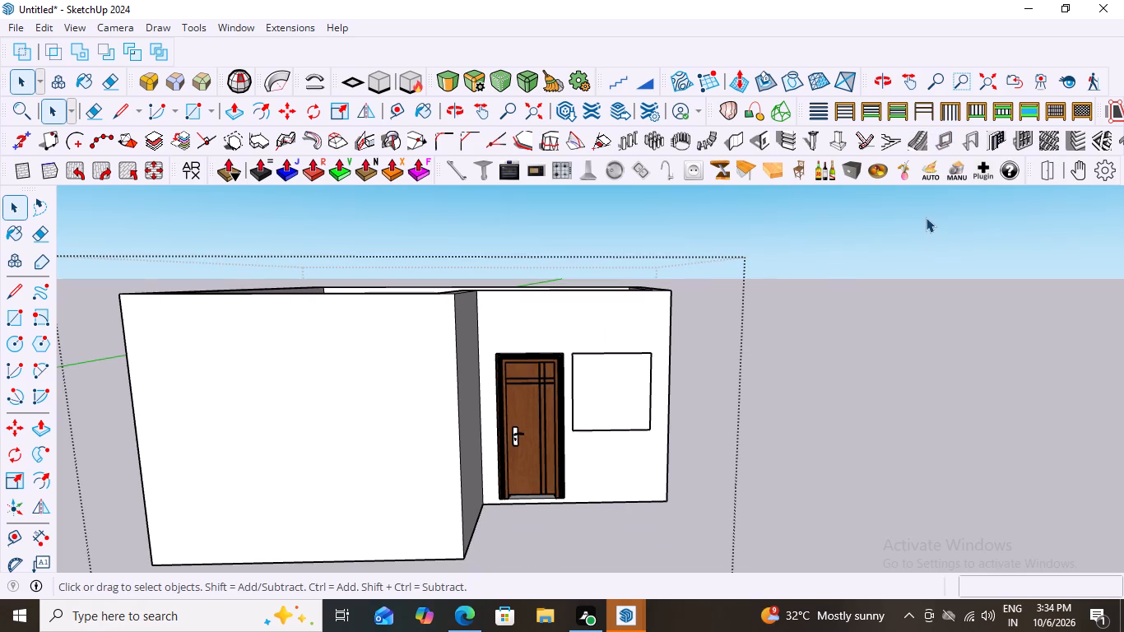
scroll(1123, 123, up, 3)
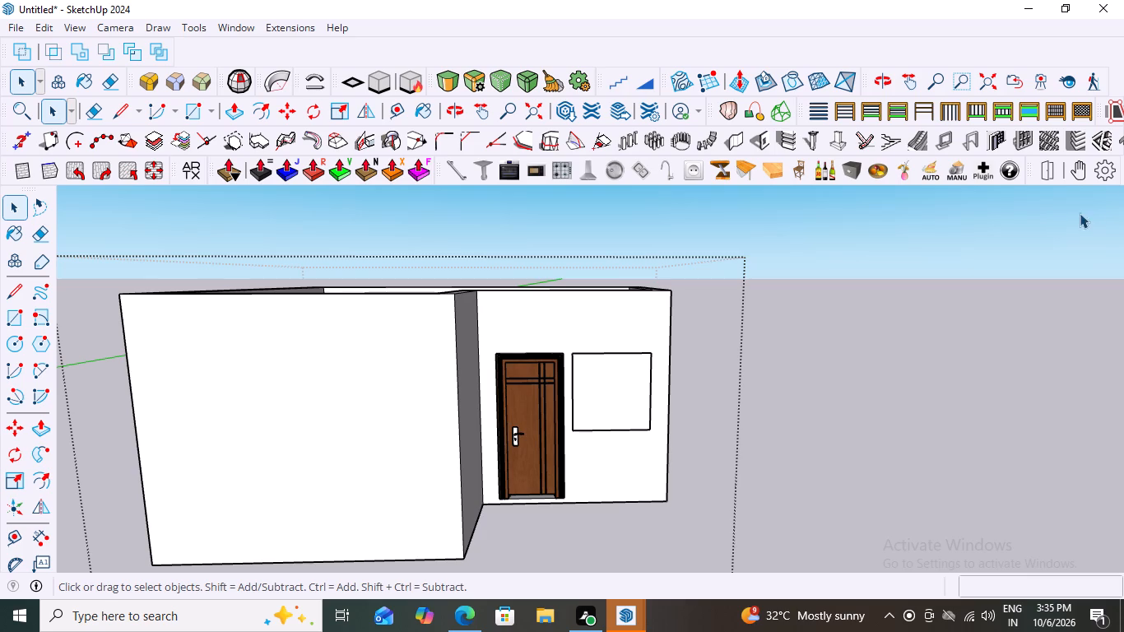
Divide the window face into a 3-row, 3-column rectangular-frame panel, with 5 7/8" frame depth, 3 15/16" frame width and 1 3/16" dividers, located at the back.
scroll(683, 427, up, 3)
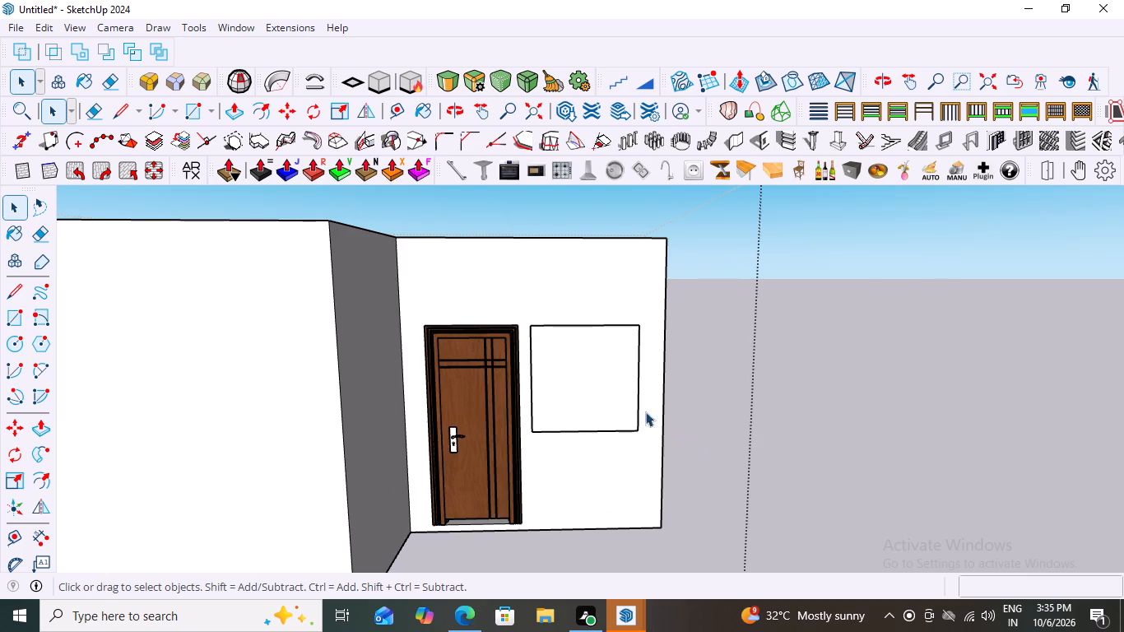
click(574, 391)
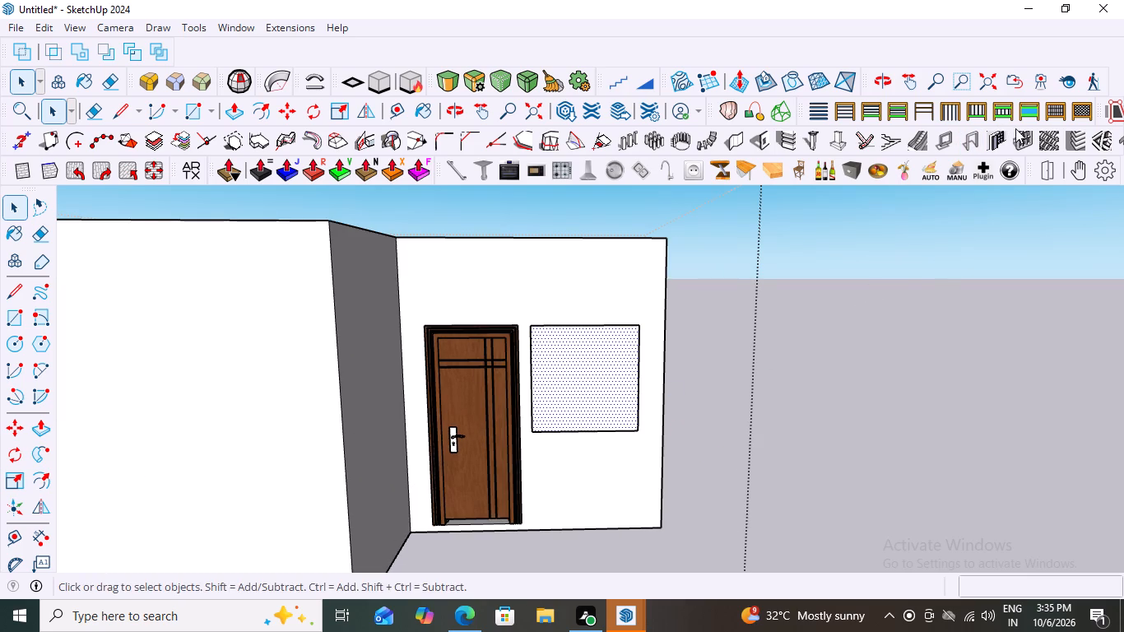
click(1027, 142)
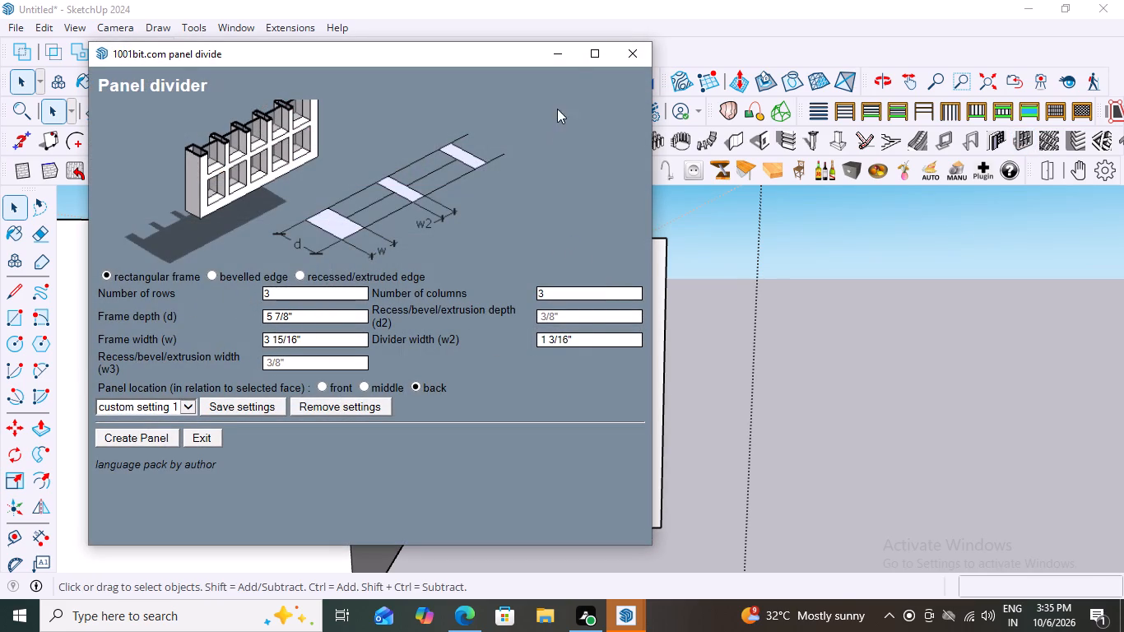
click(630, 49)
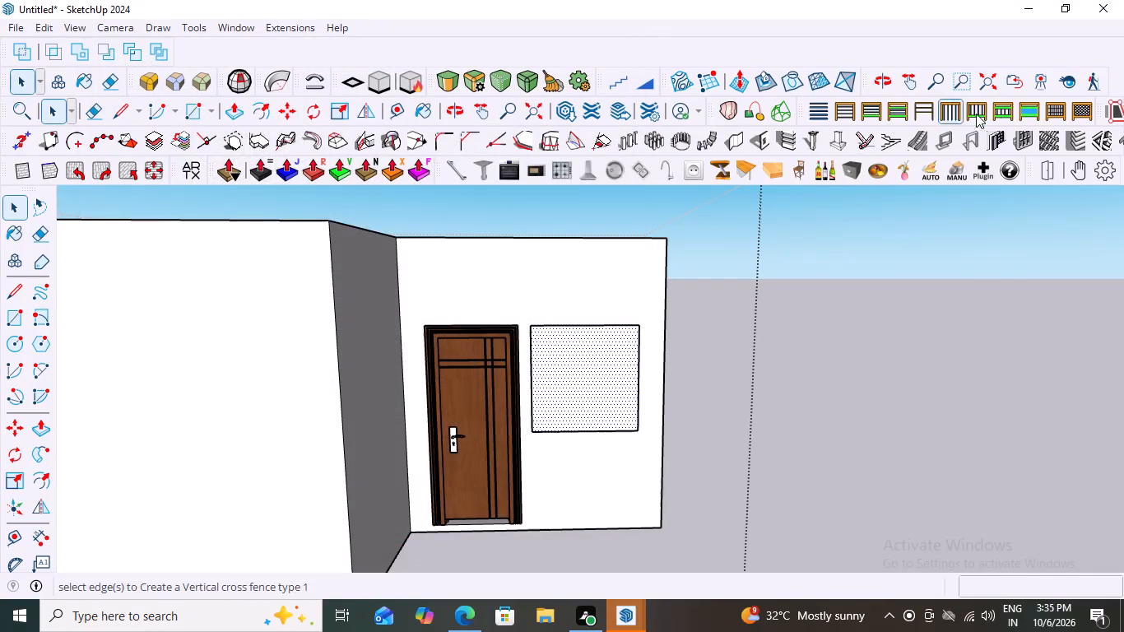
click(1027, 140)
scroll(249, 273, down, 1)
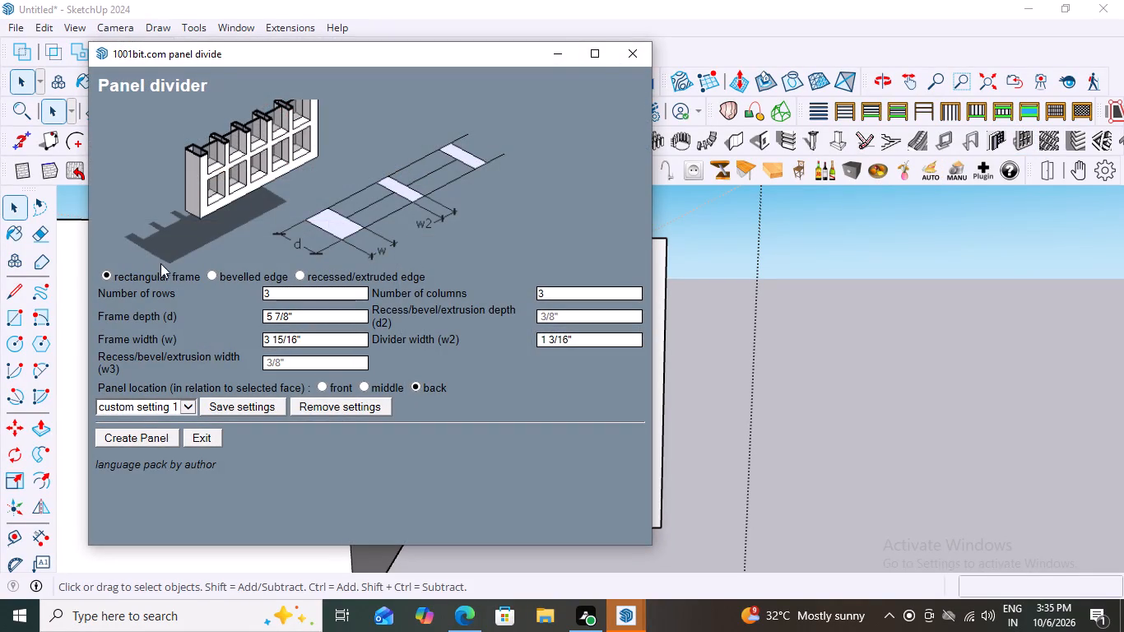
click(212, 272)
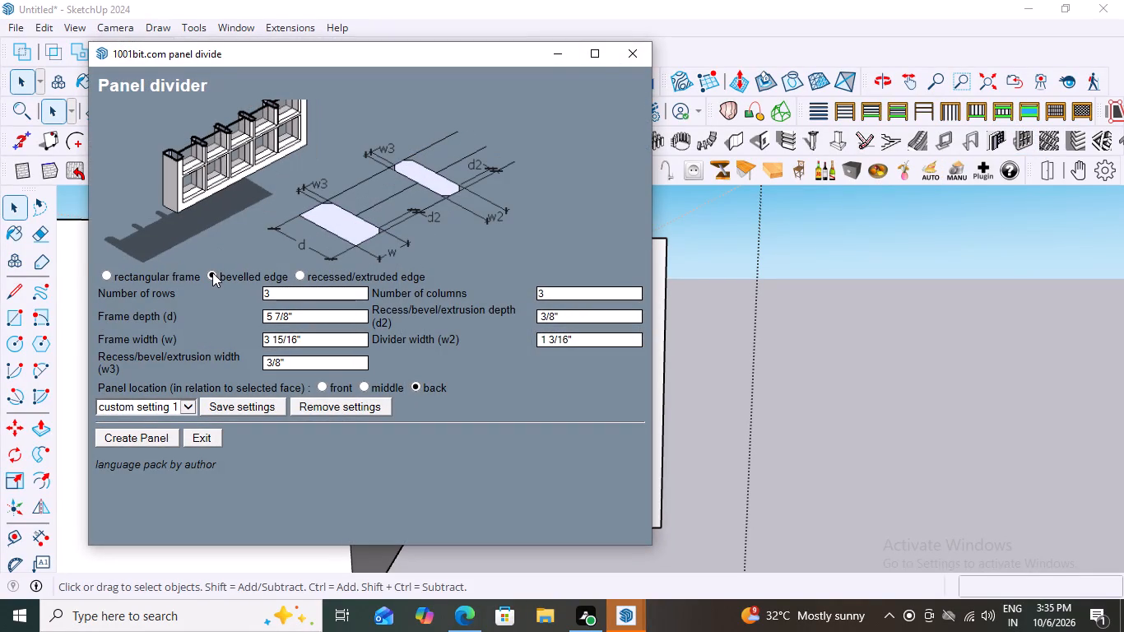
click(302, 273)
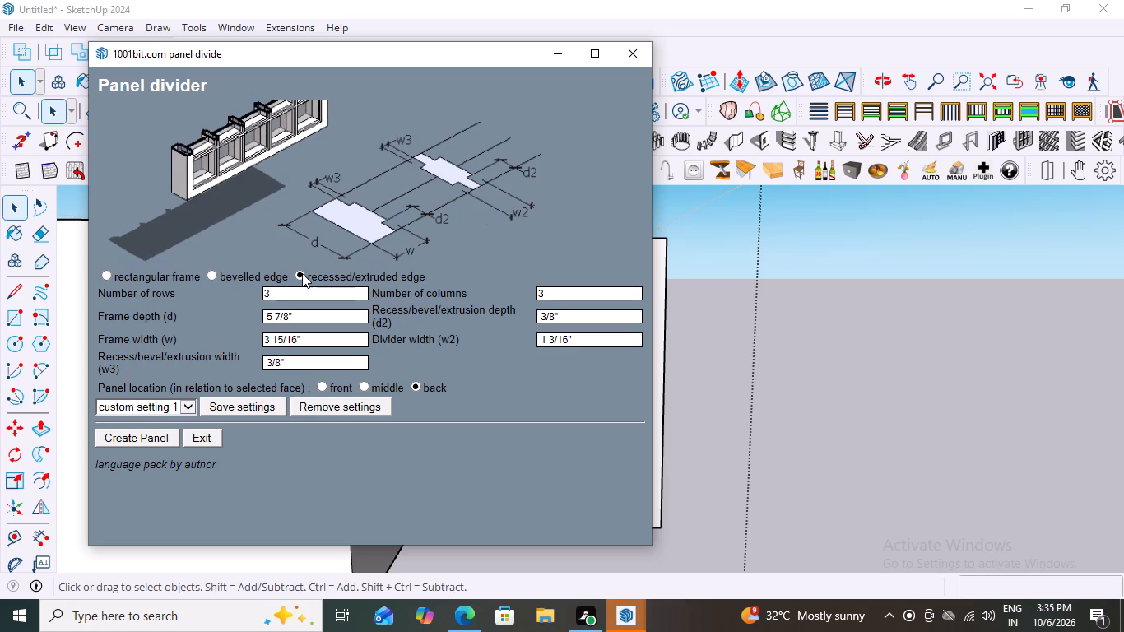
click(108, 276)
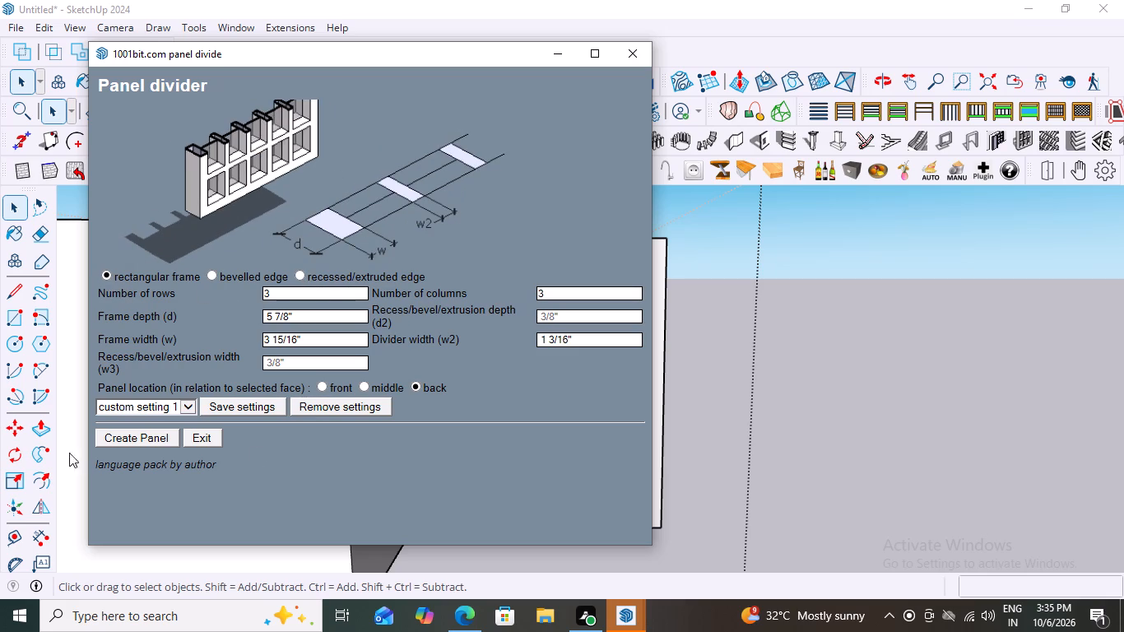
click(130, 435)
Inspect the panelled window from outside, above and inside the room, checking its frame depth and fit beside the door.
scroll(601, 437, up, 3)
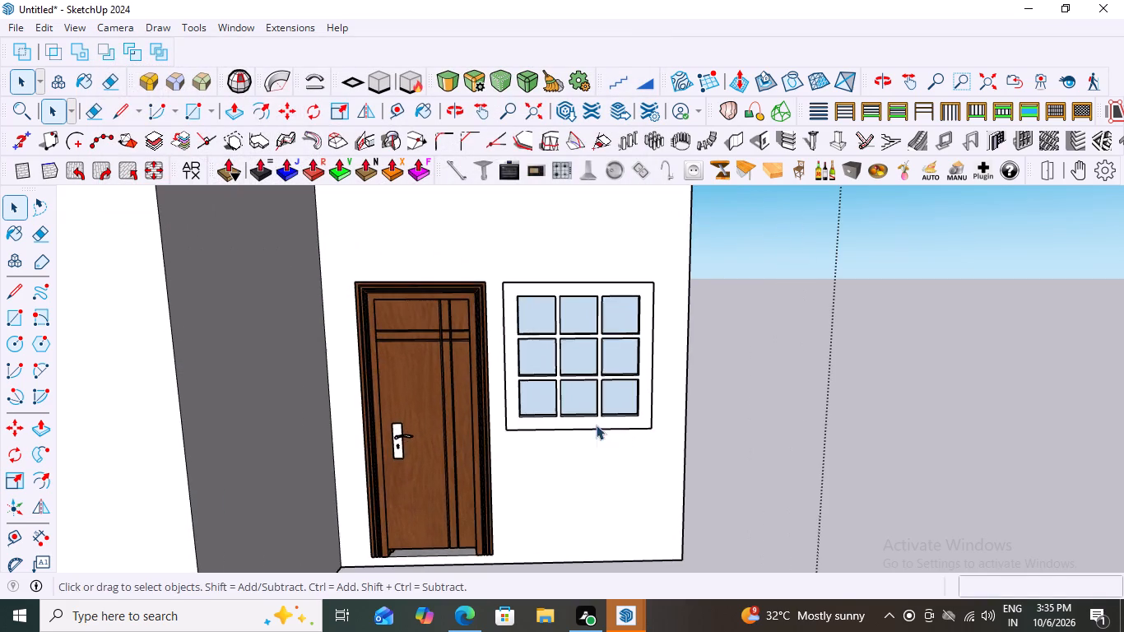
scroll(721, 406, down, 7)
middle_drag(736, 474, 801, 526)
scroll(659, 406, up, 6)
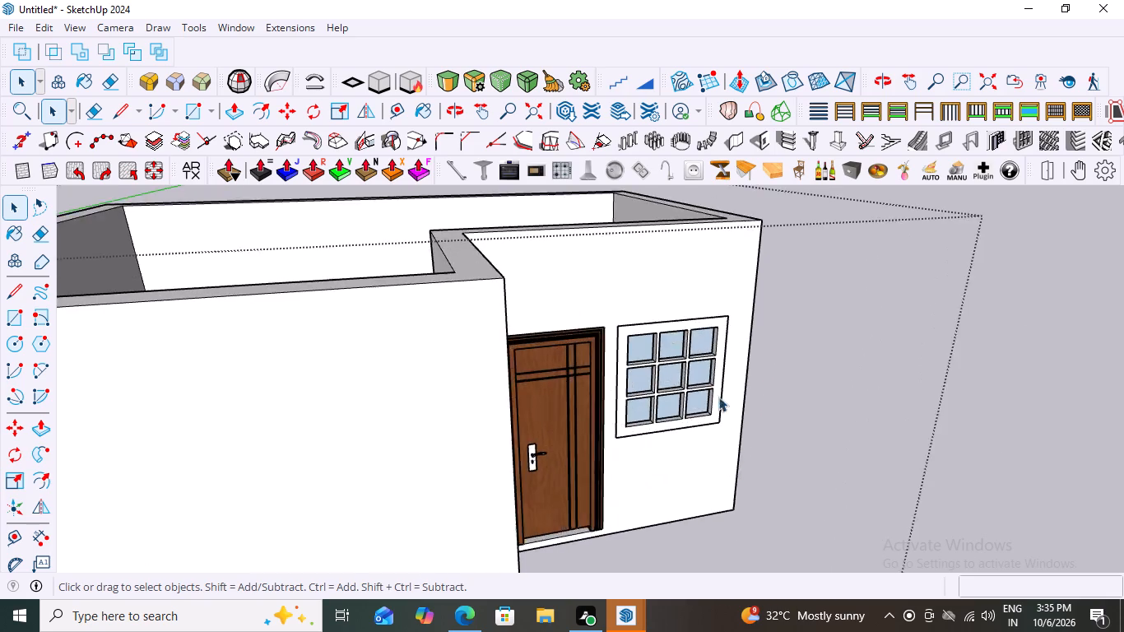
scroll(718, 397, up, 5)
scroll(709, 389, down, 5)
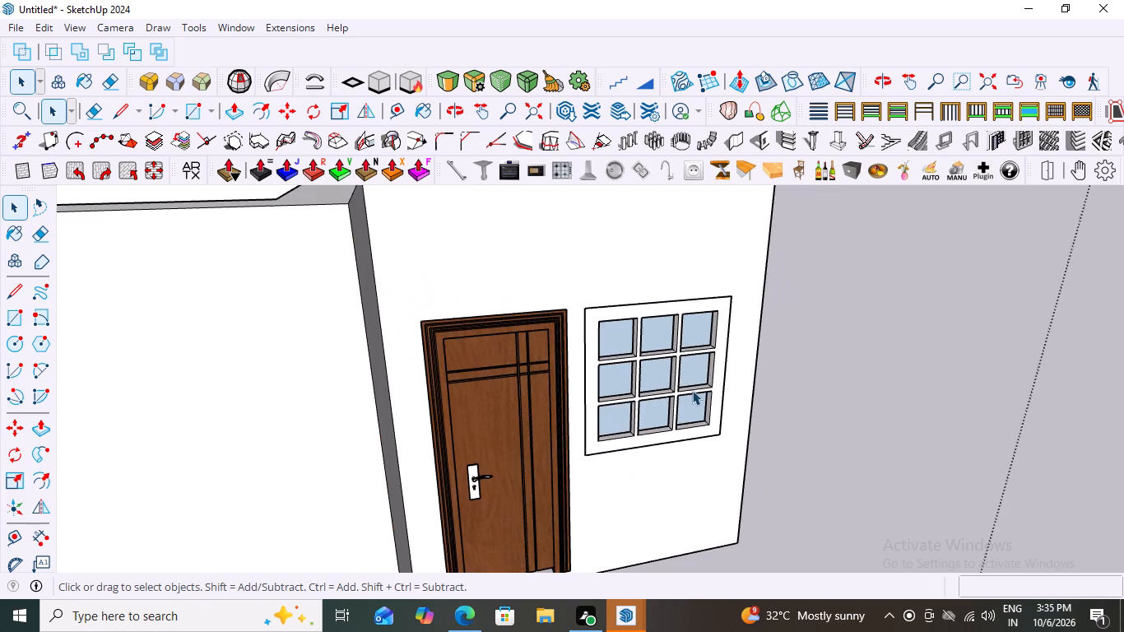
scroll(665, 408, down, 8)
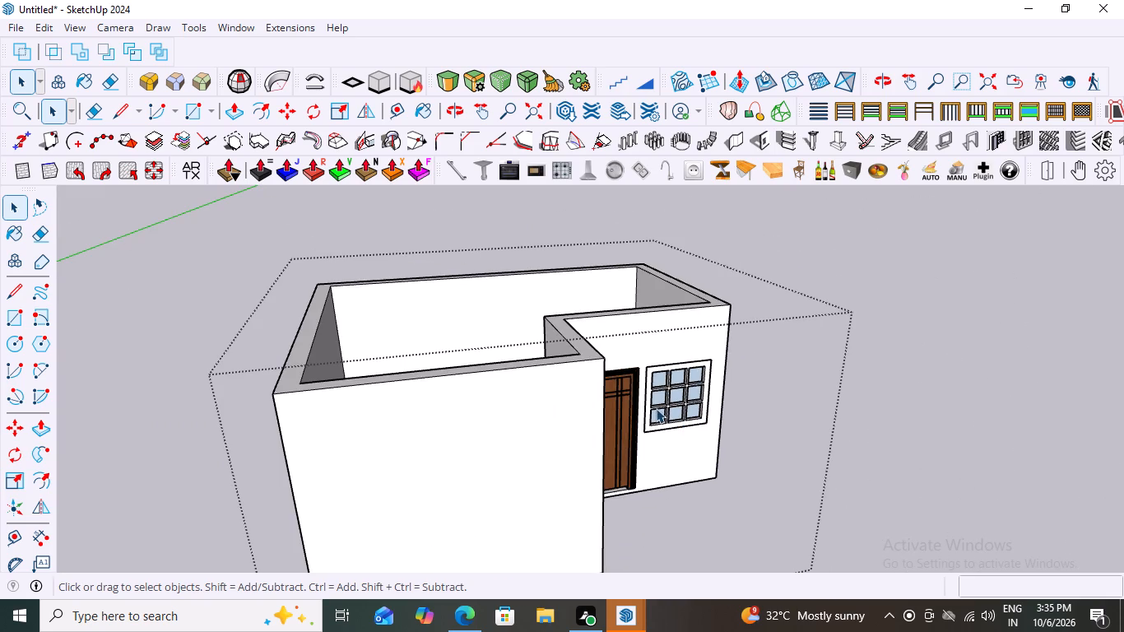
scroll(1011, 483, down, 1)
scroll(682, 408, up, 2)
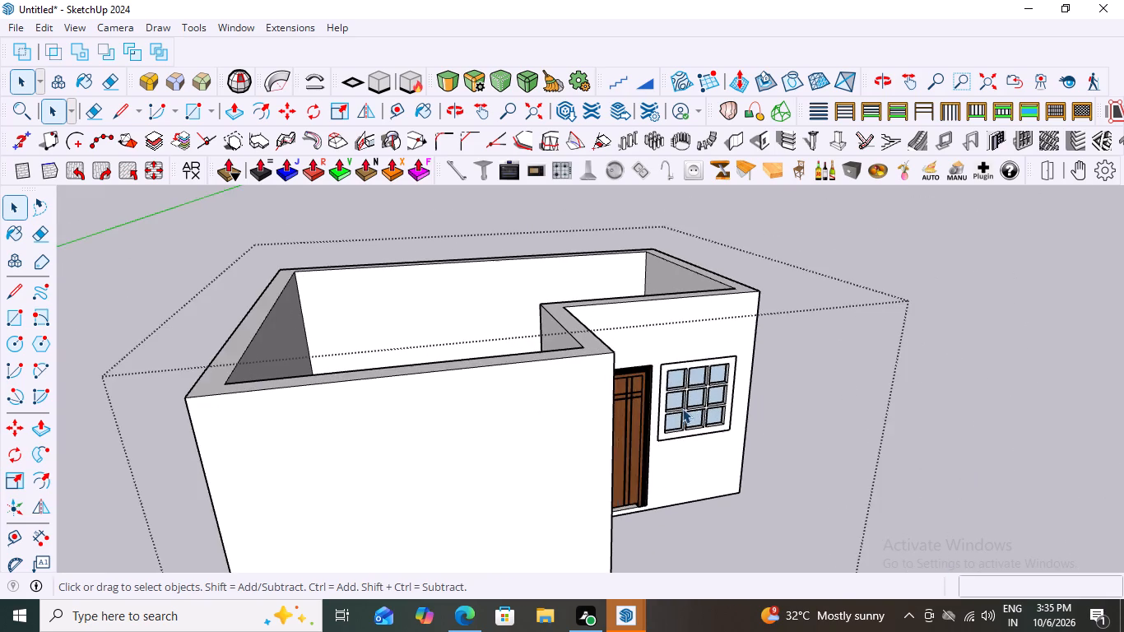
scroll(692, 404, up, 2)
scroll(663, 411, down, 9)
middle_drag(658, 386, 1089, 494)
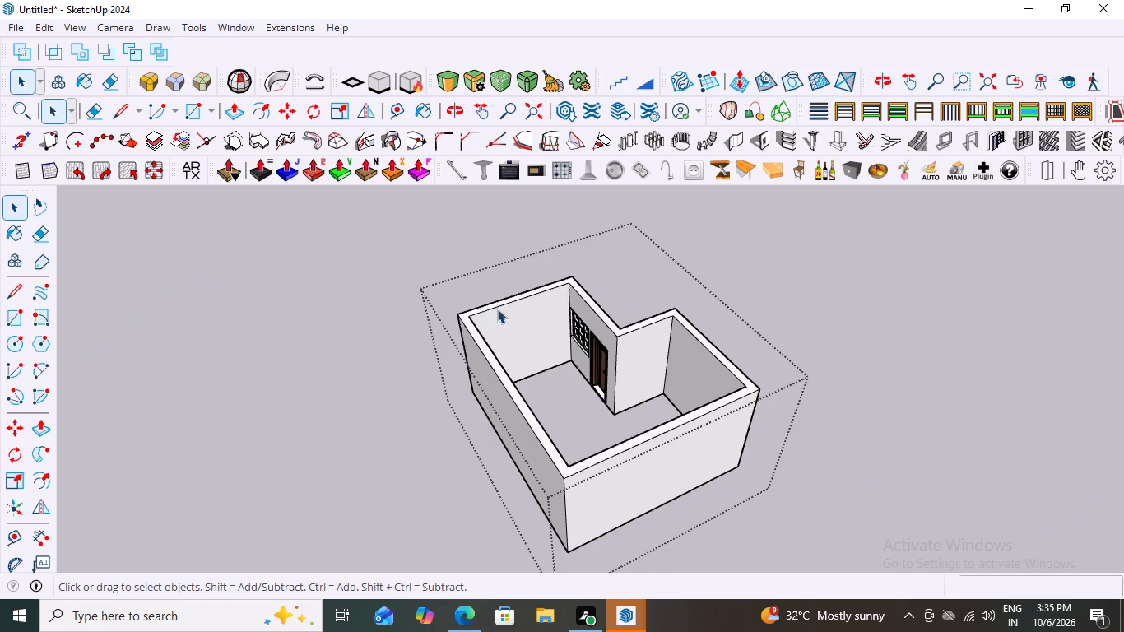
scroll(570, 342, up, 20)
scroll(570, 342, up, 4)
scroll(629, 393, down, 4)
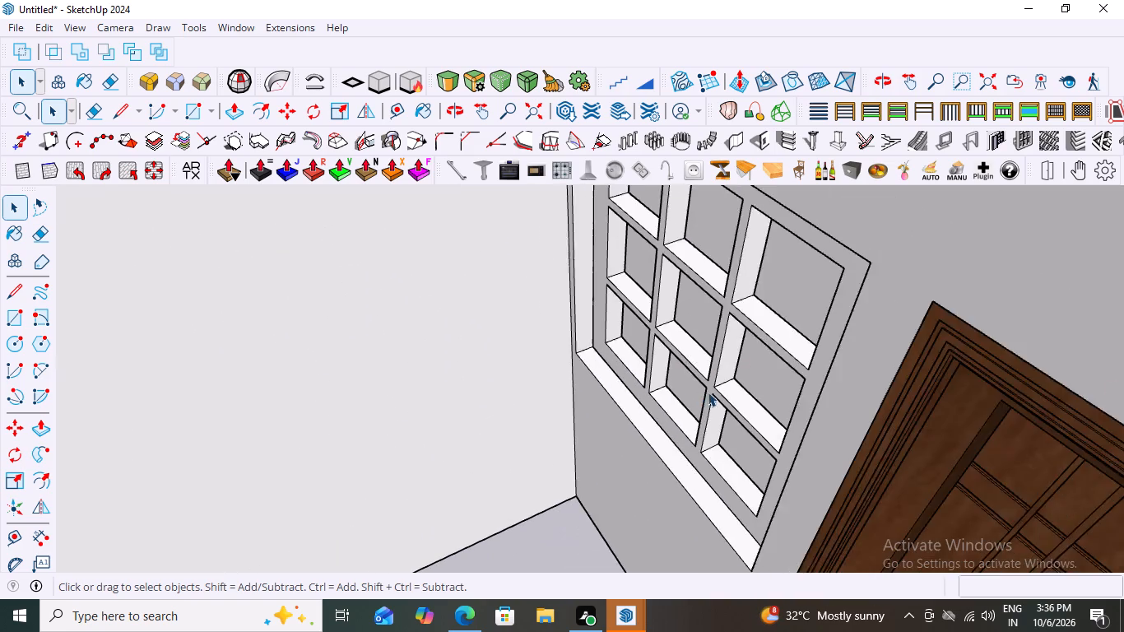
scroll(708, 392, down, 5)
scroll(634, 331, up, 9)
scroll(453, 358, down, 6)
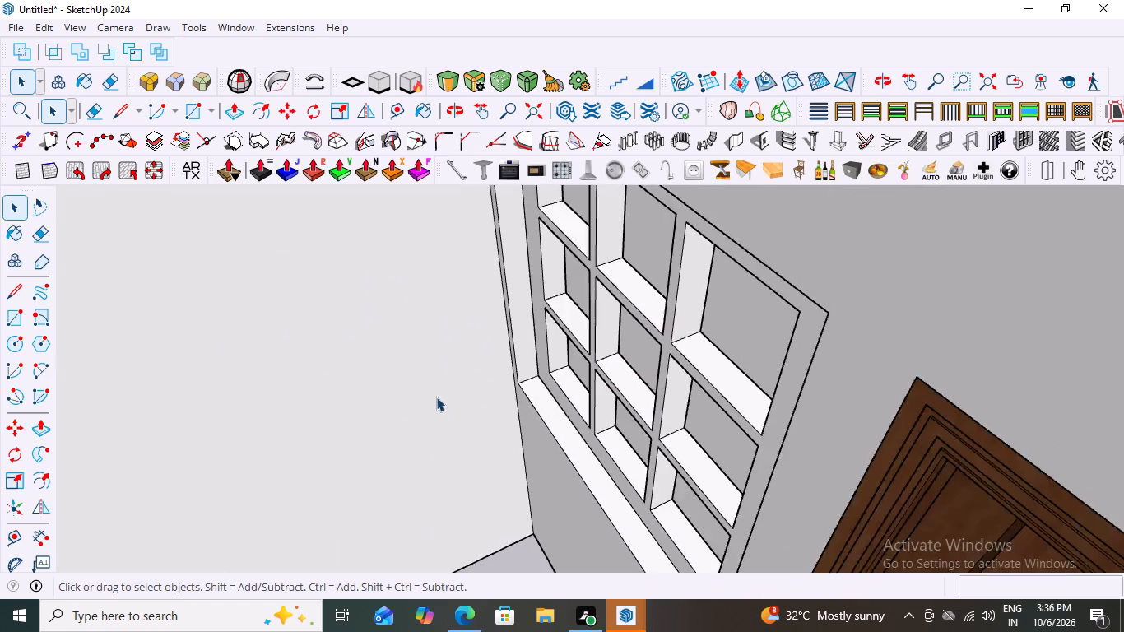
scroll(436, 397, down, 20)
scroll(436, 397, down, 7)
middle_drag(775, 402, 476, 456)
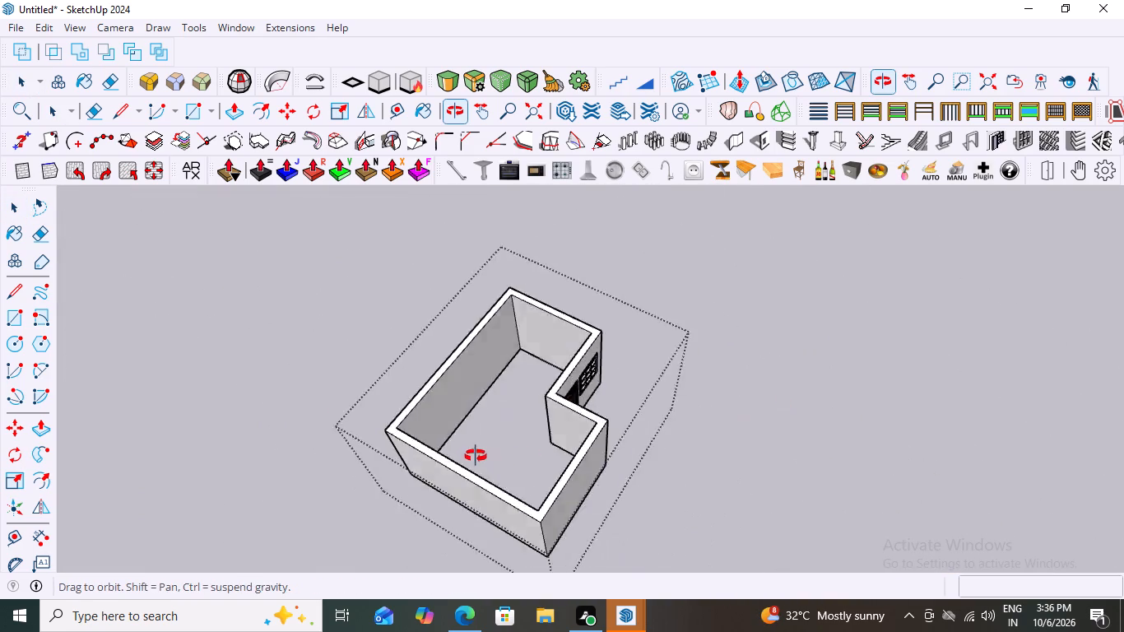
middle_drag(476, 456, 316, 253)
scroll(583, 420, up, 13)
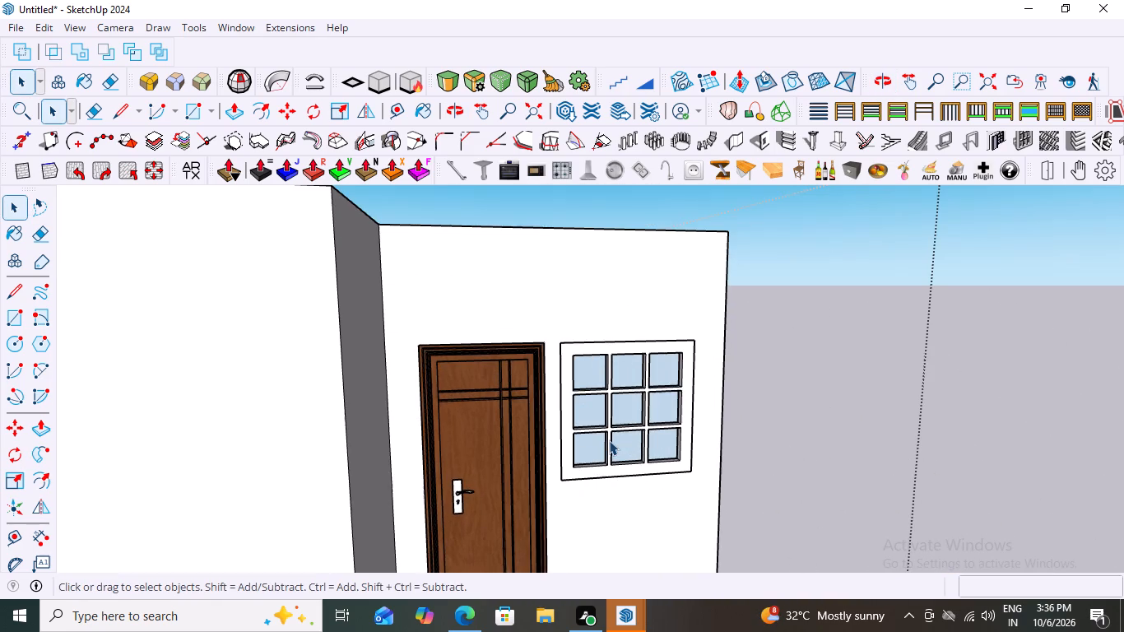
scroll(560, 413, up, 1)
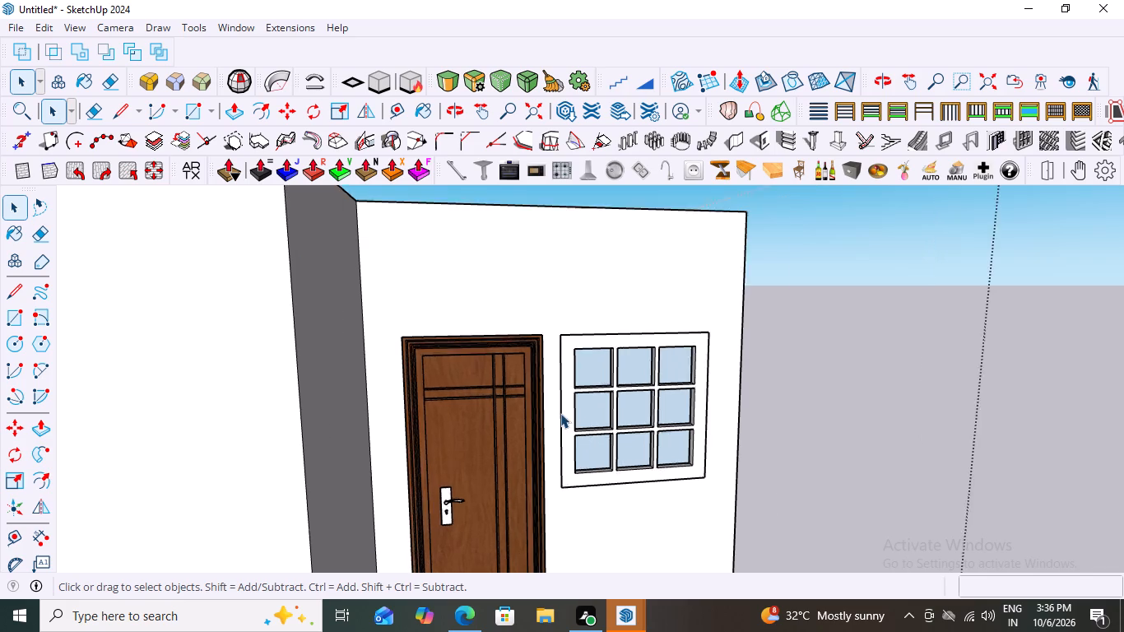
scroll(560, 413, up, 2)
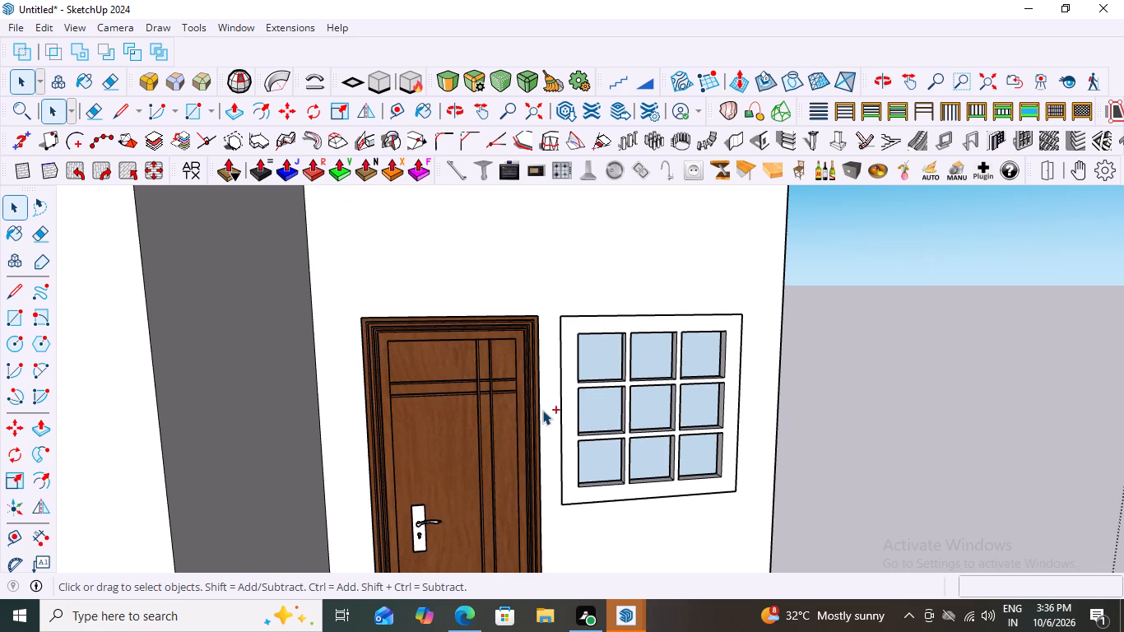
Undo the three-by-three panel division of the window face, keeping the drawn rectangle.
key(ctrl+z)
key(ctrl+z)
Divide the window face beside the door into a rectangular-frame panel with 1 row and 3 columns, located at the back.
scroll(453, 403, down, 9)
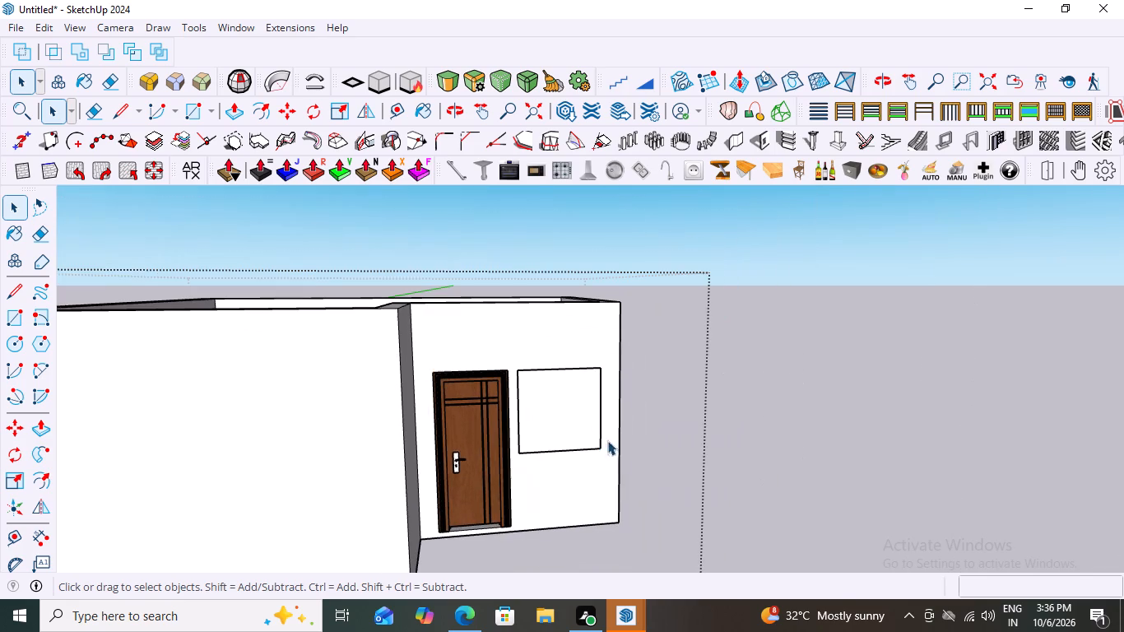
click(555, 418)
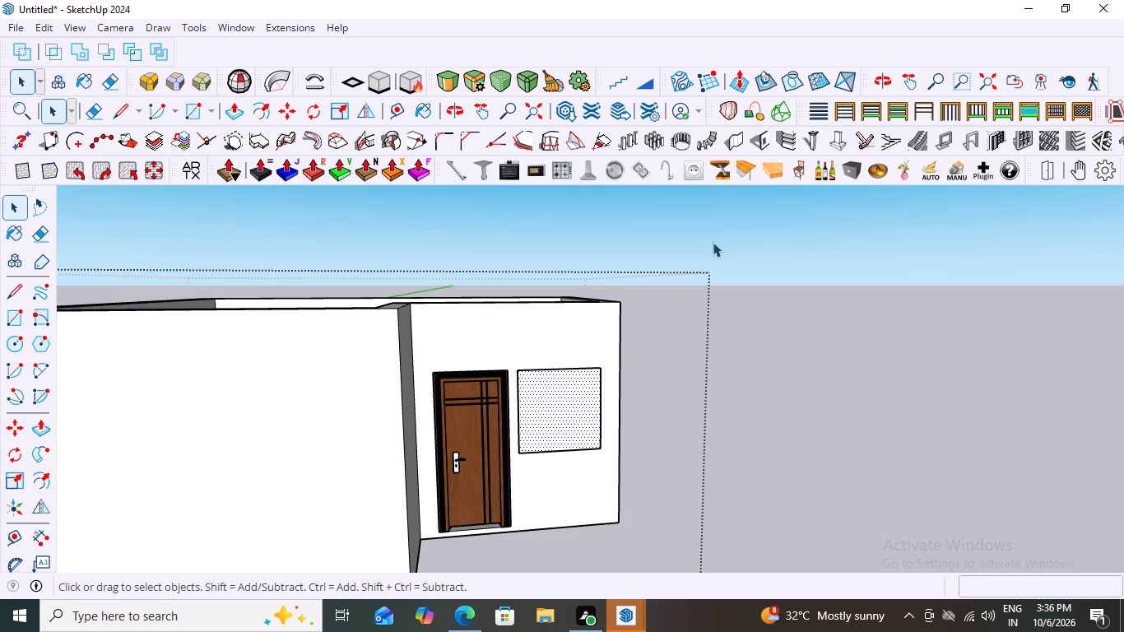
click(1023, 137)
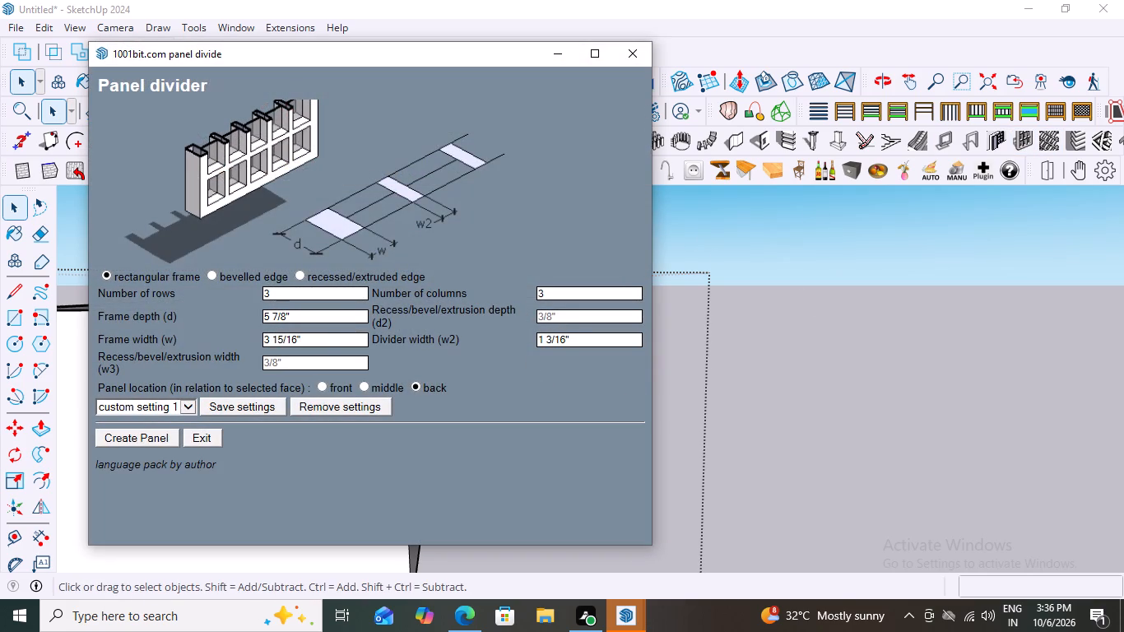
click(547, 297)
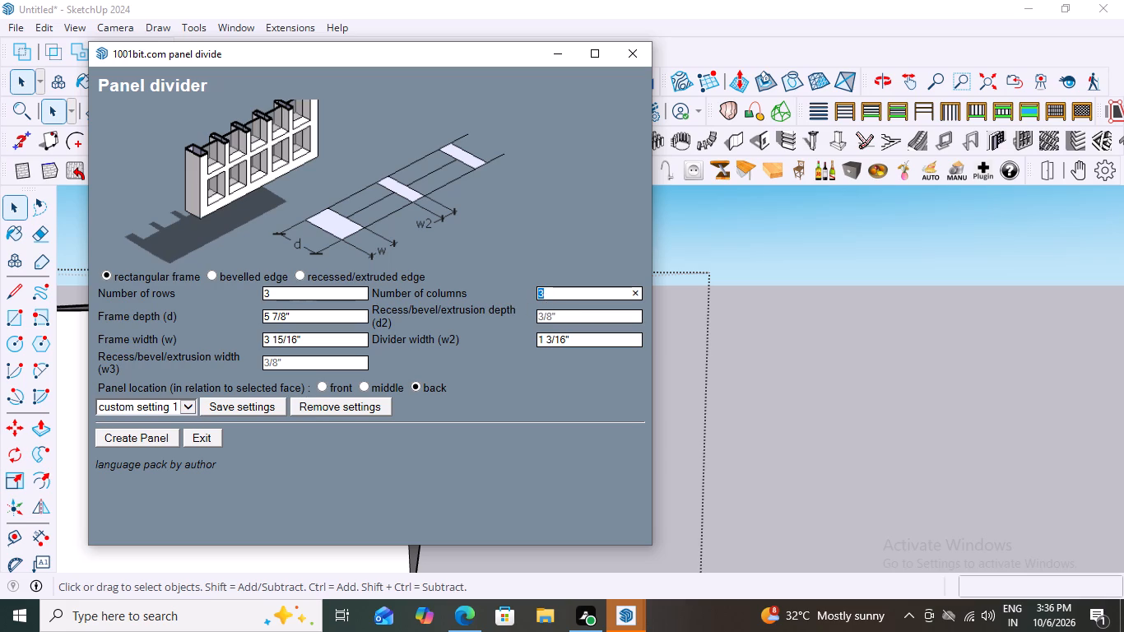
click(304, 295)
key(BackSpace)
key(1)
click(140, 436)
Examine the three-pane window from outside, close up and at a distance, checking its proportions beside the door.
scroll(560, 421, up, 2)
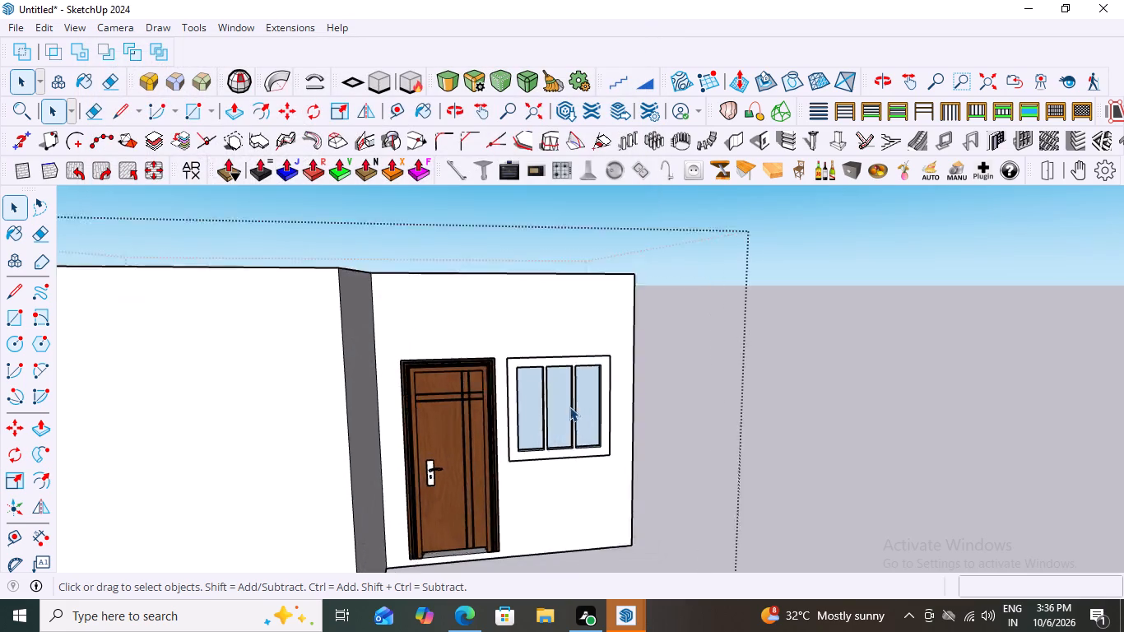
scroll(569, 407, up, 5)
scroll(490, 422, up, 6)
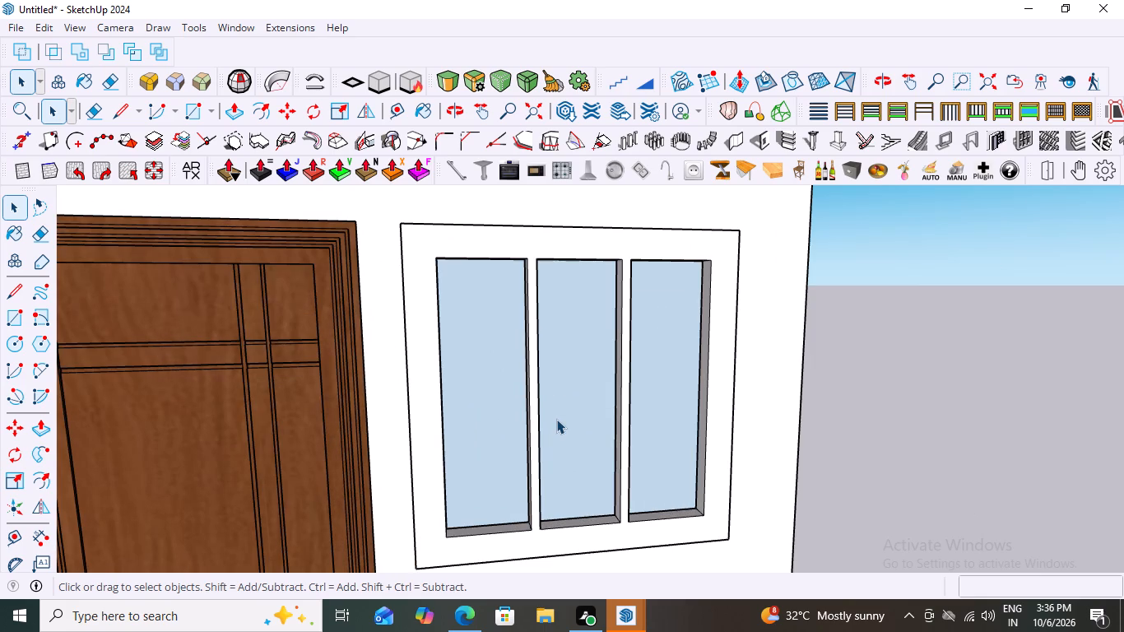
scroll(508, 407, down, 7)
middle_drag(552, 417, 564, 474)
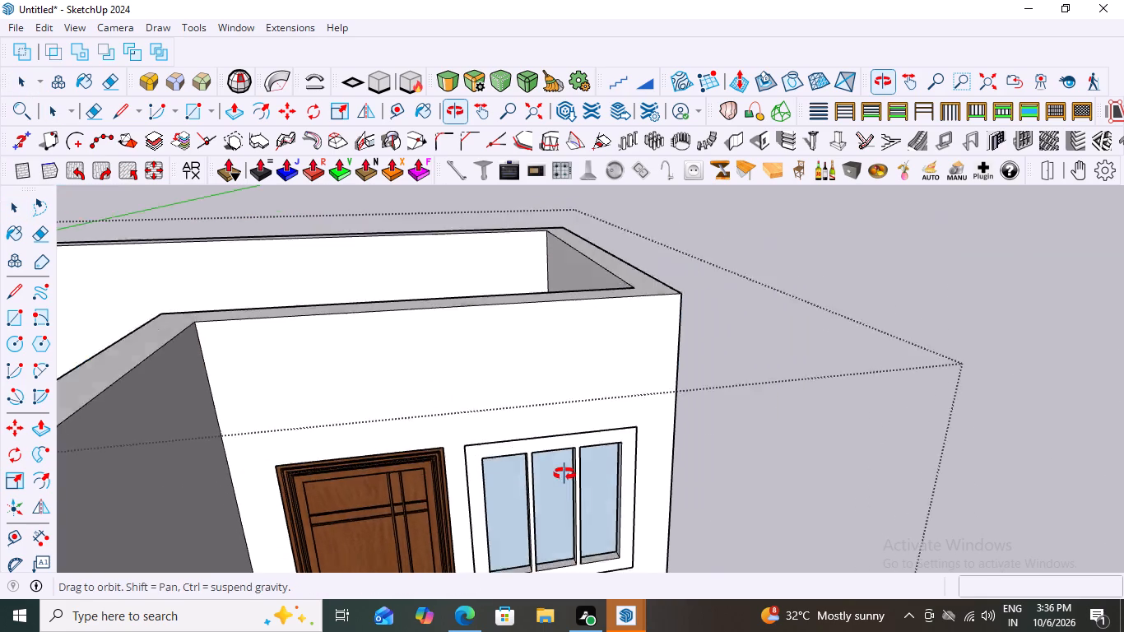
middle_drag(564, 474, 525, 399)
scroll(537, 394, down, 8)
drag(713, 365, 723, 369)
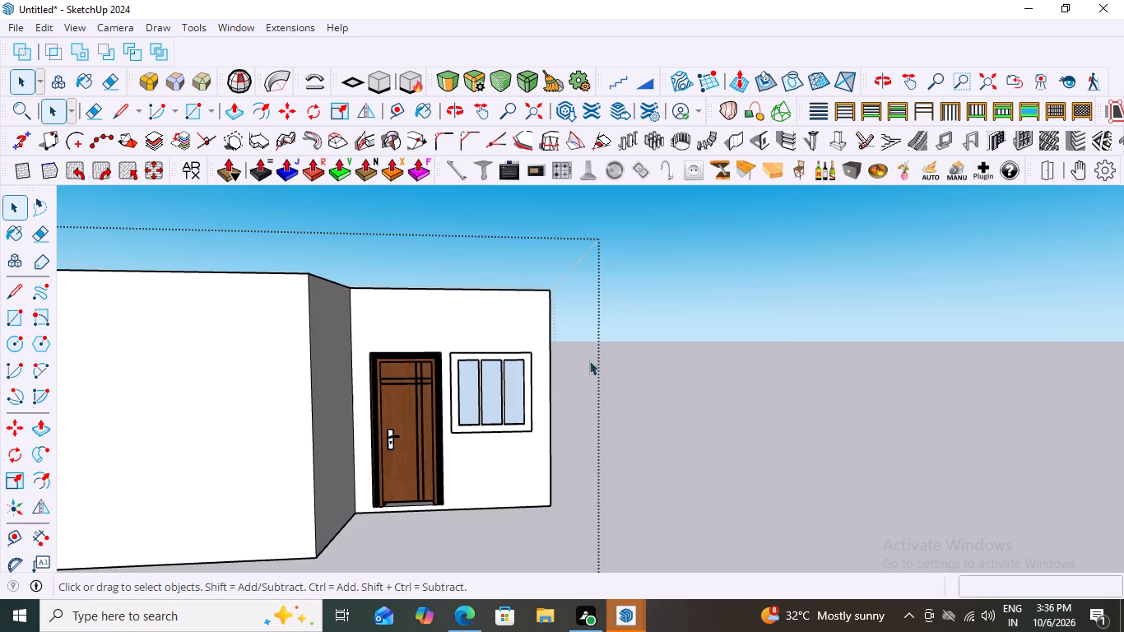
middle_drag(584, 404, 570, 462)
scroll(434, 427, up, 12)
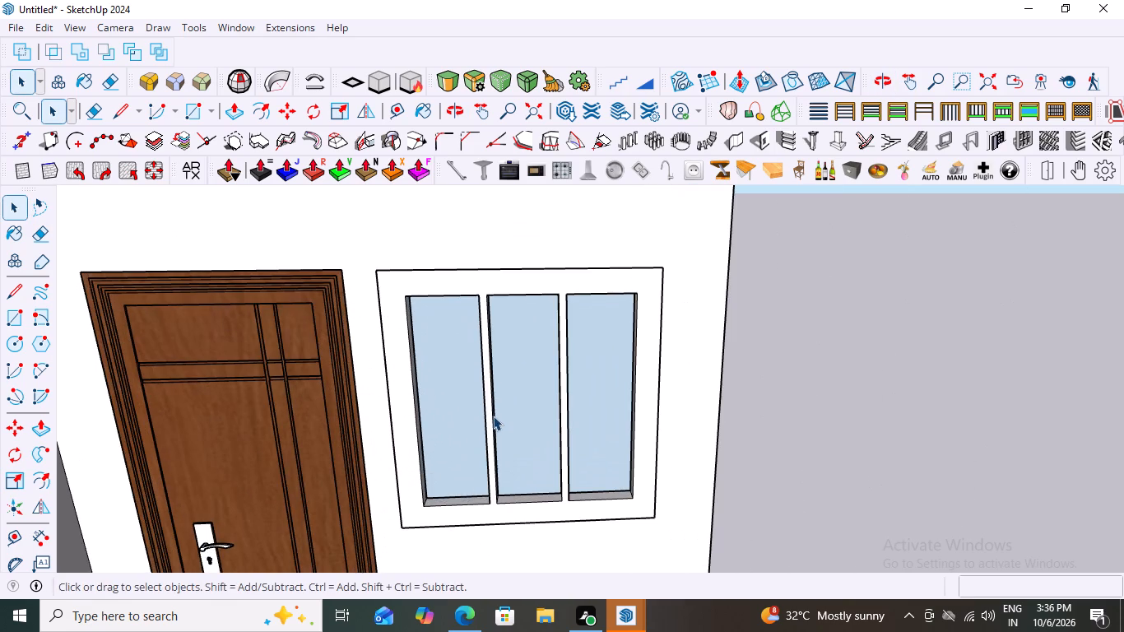
scroll(550, 388, down, 6)
scroll(524, 426, up, 3)
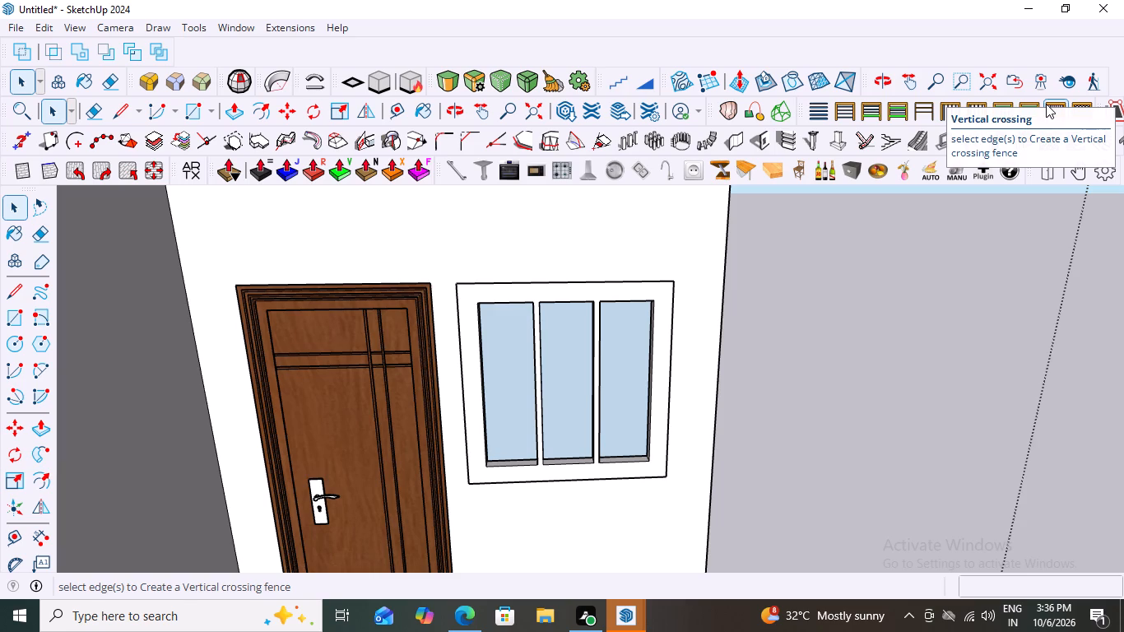
scroll(564, 329, down, 1)
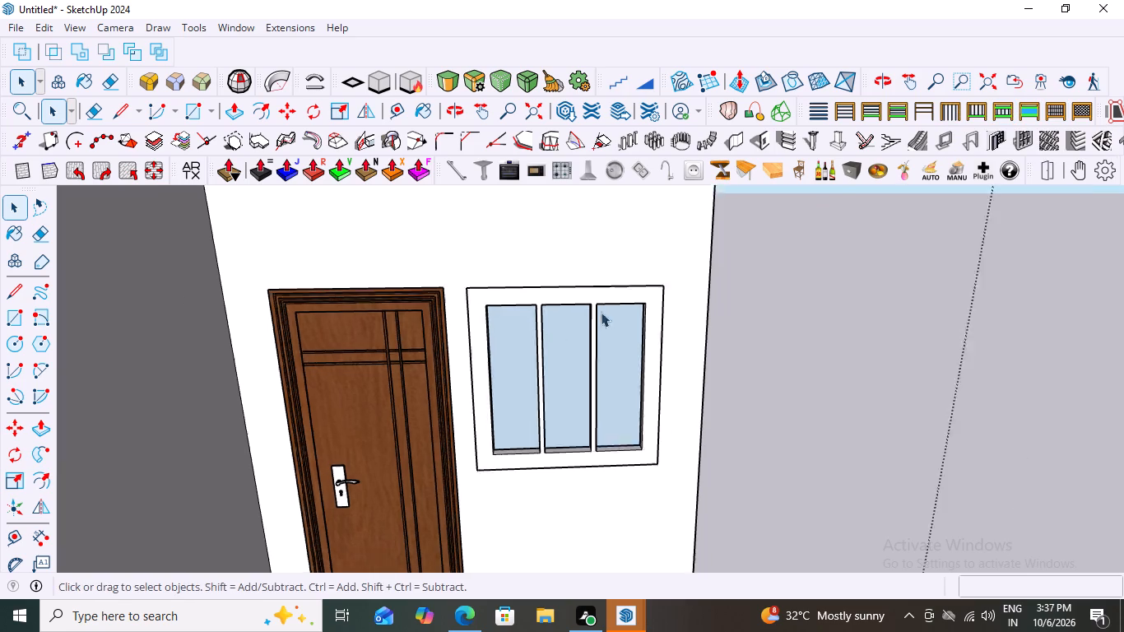
scroll(601, 312, down, 9)
middle_drag(657, 349, 407, 326)
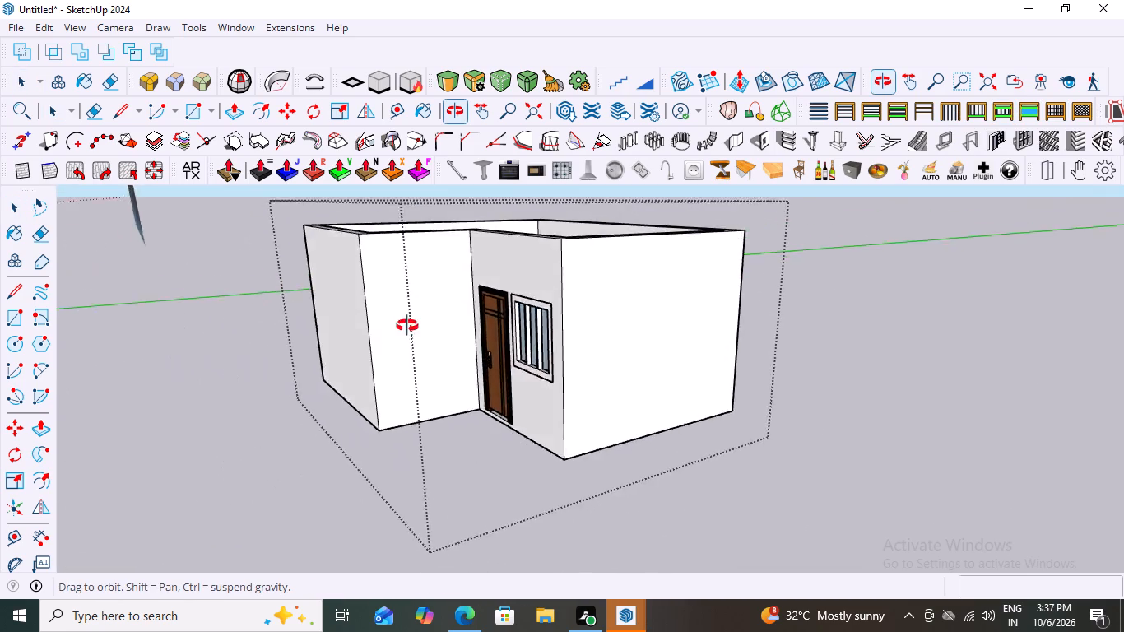
middle_drag(407, 326, 677, 325)
scroll(595, 330, up, 3)
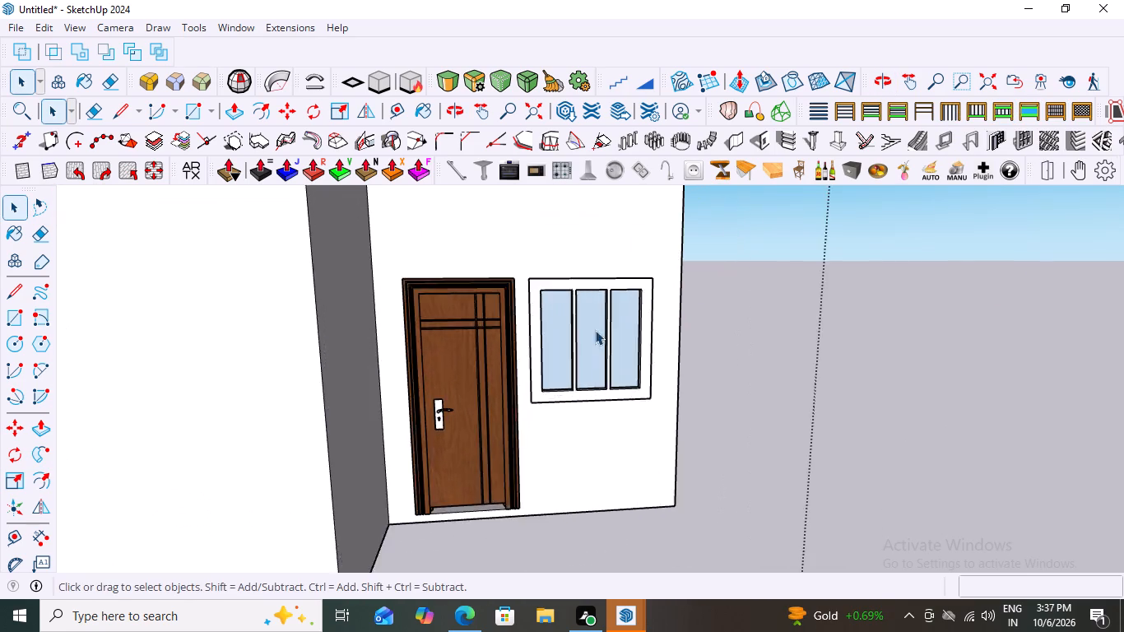
scroll(595, 330, up, 5)
scroll(667, 324, down, 4)
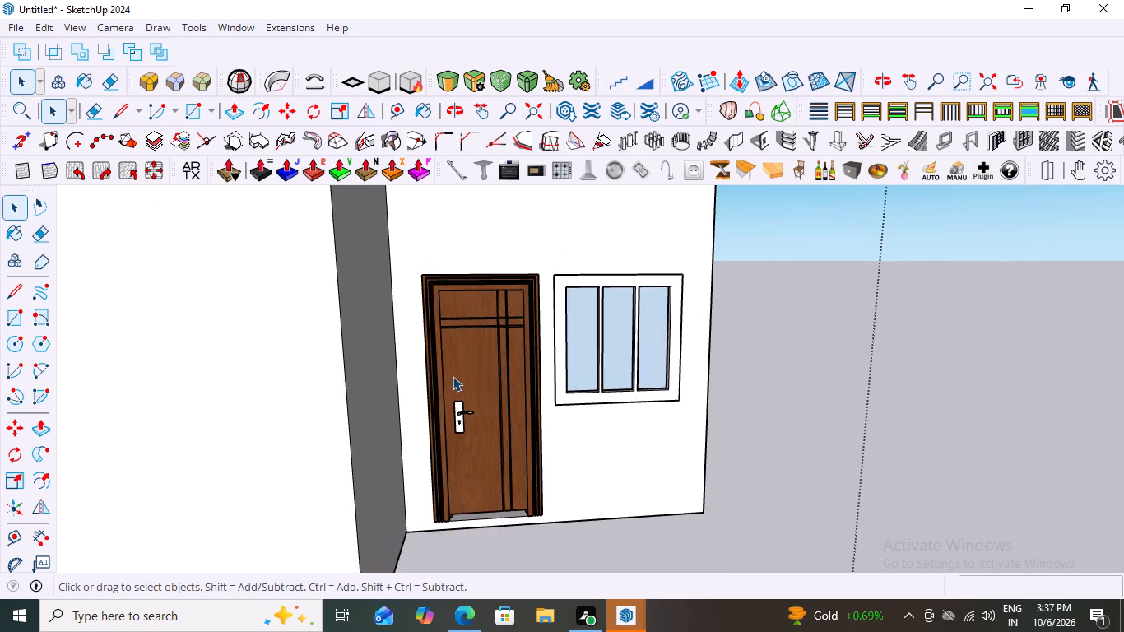
scroll(453, 376, up, 2)
scroll(286, 335, down, 9)
click(830, 280)
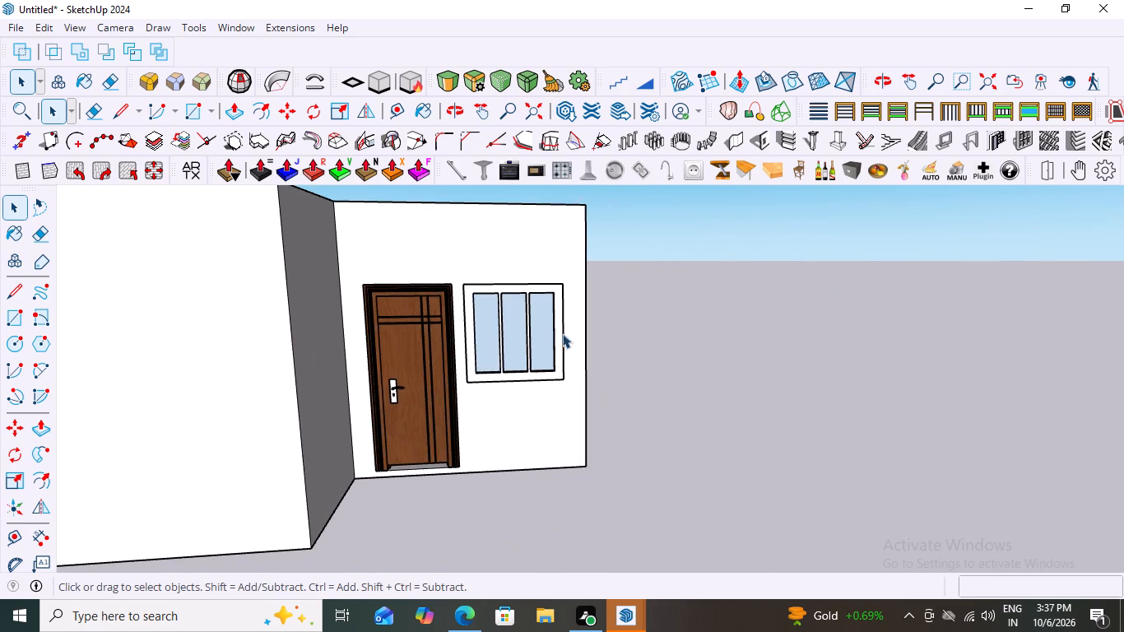
scroll(504, 336, up, 8)
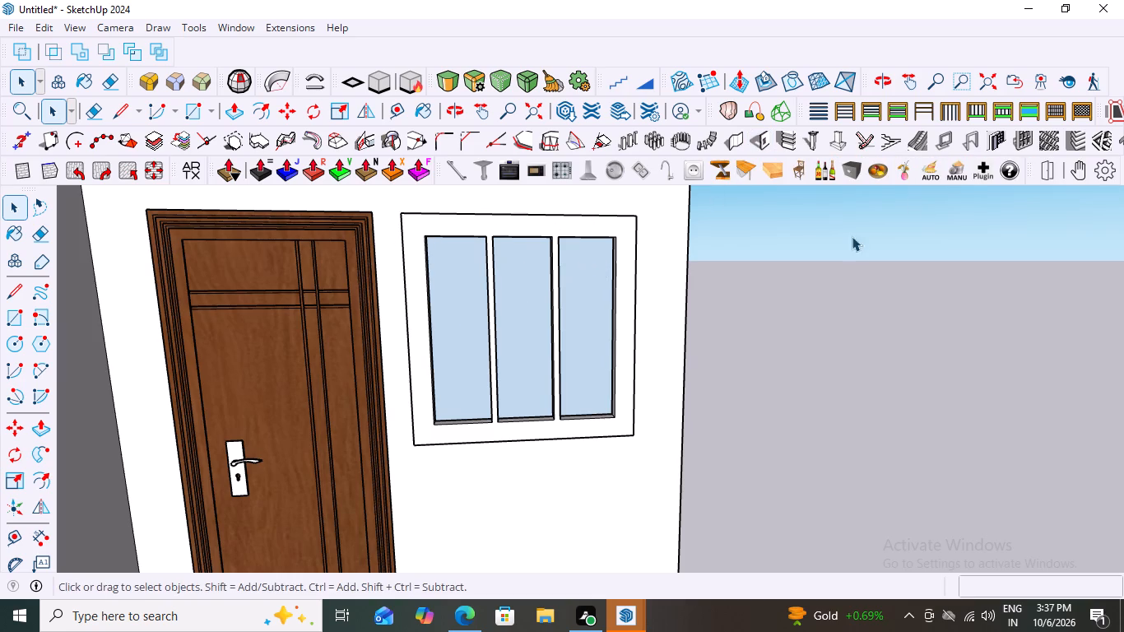
scroll(1036, 164, up, 2)
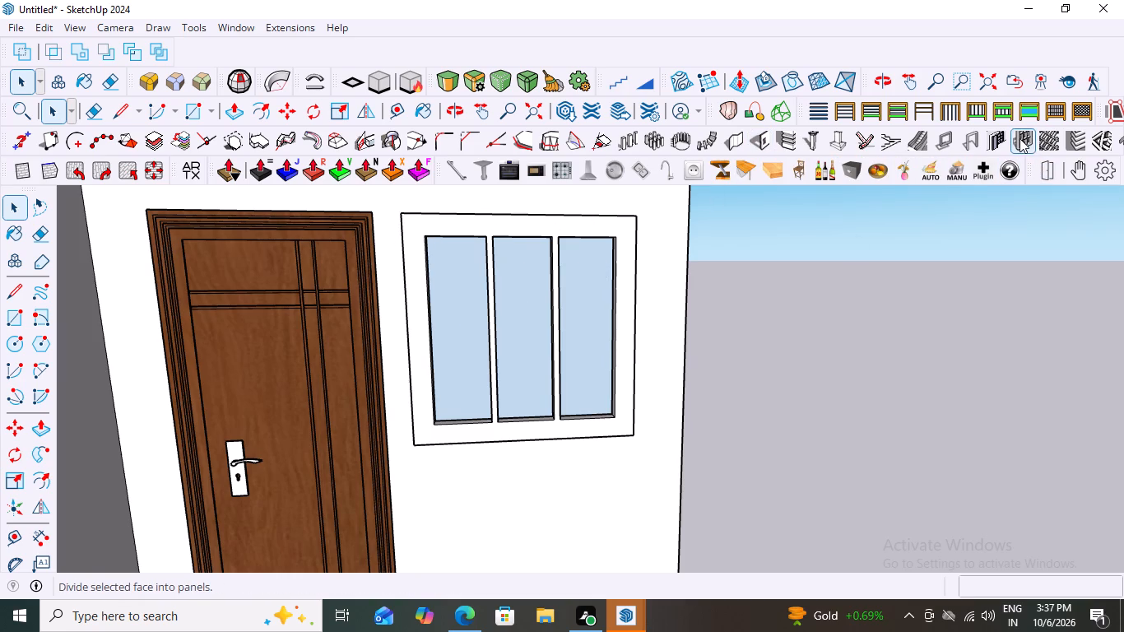
scroll(828, 268, down, 8)
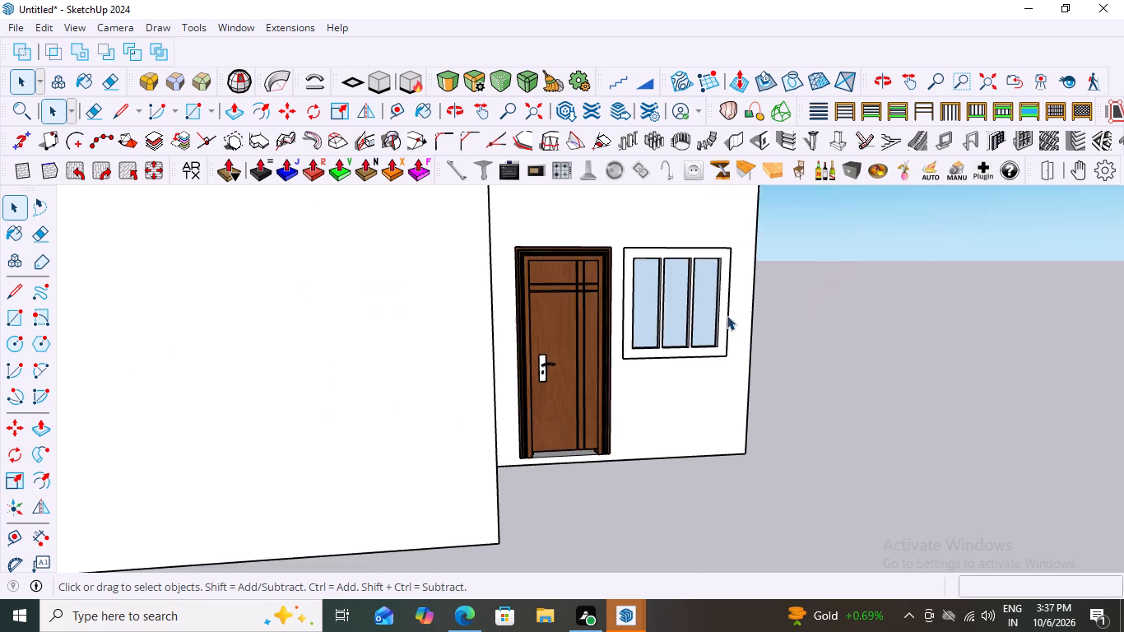
Examine the window panel from above and inside the room, checking how its frame sits in the wall.
middle_drag(742, 288, 83, 479)
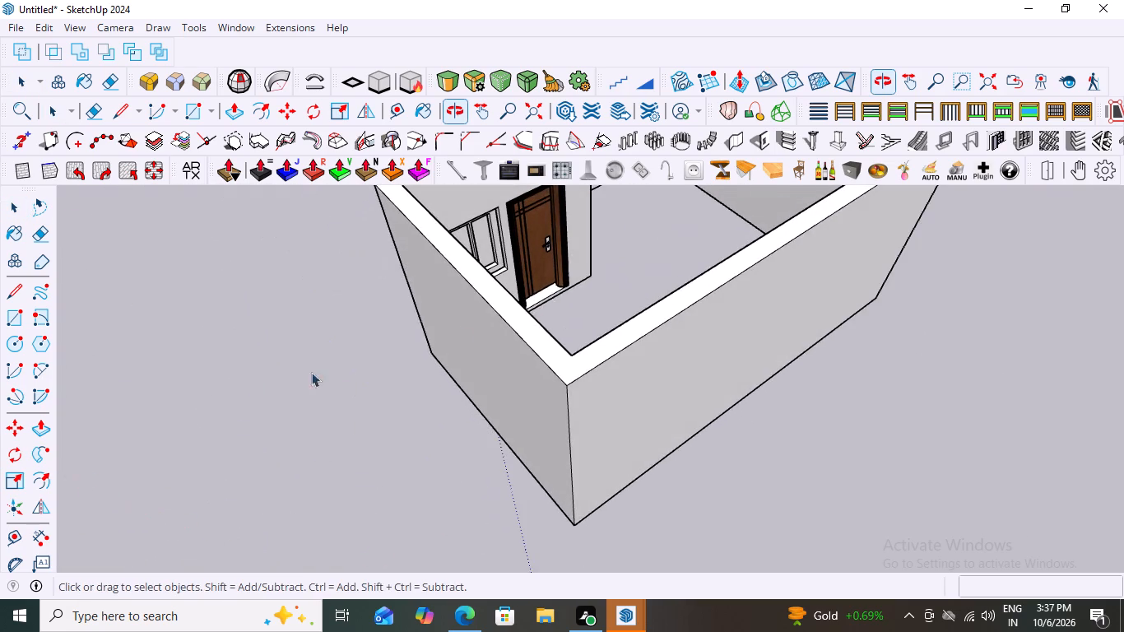
scroll(528, 259, up, 3)
middle_drag(485, 276, 396, 257)
scroll(497, 208, up, 5)
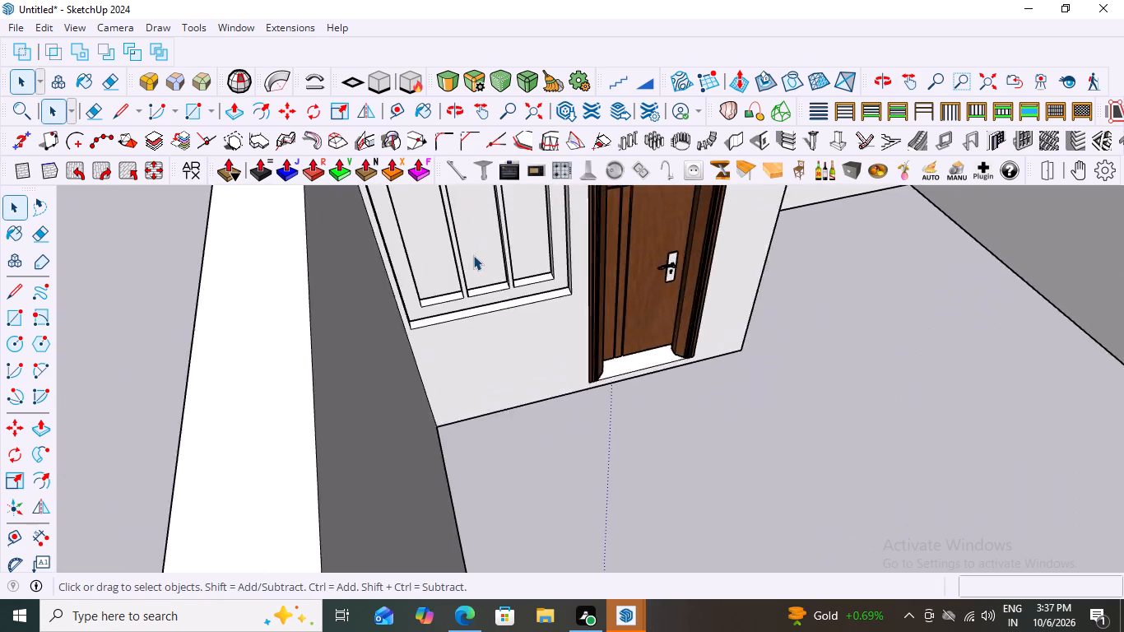
scroll(473, 255, up, 9)
click(482, 258)
scroll(495, 279, down, 10)
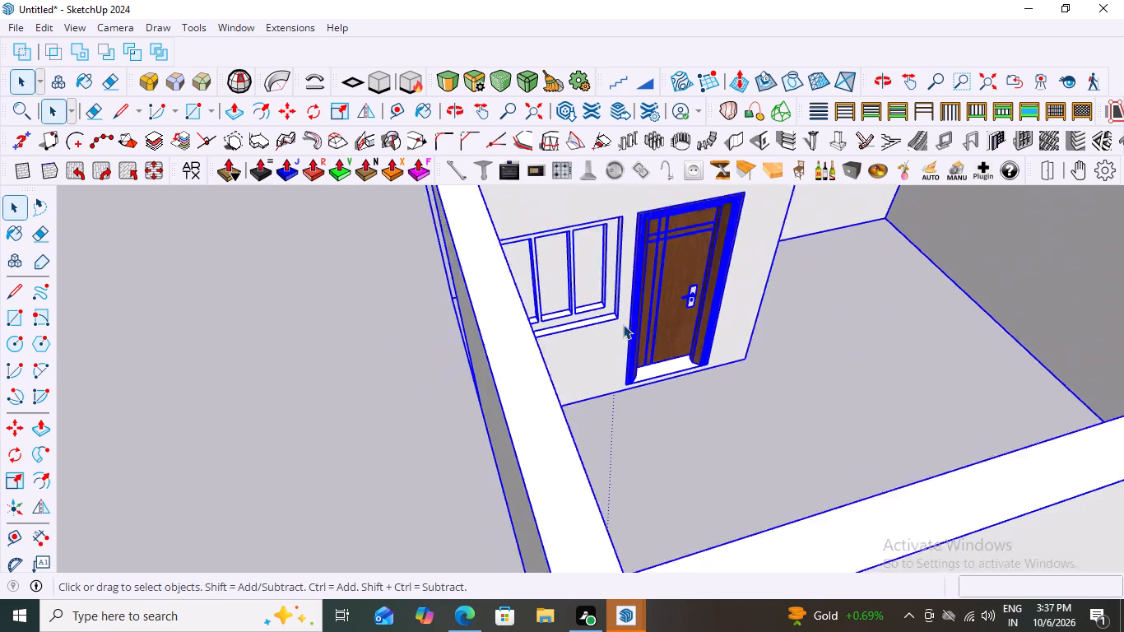
scroll(623, 324, down, 5)
scroll(418, 309, down, 1)
middle_drag(509, 348, 1080, 227)
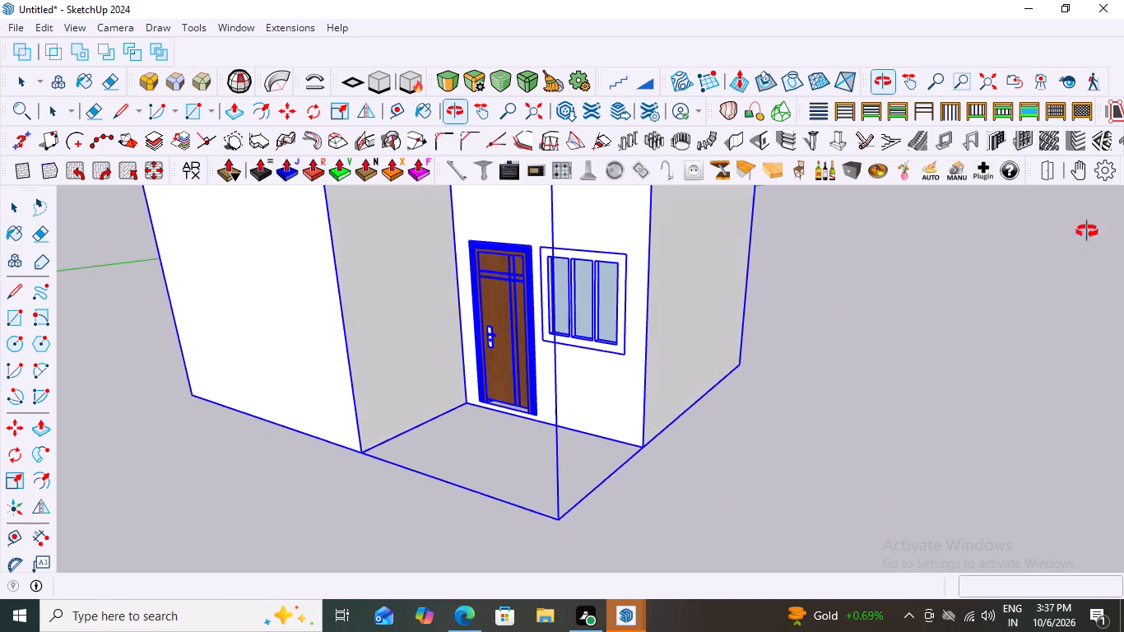
middle_click(1085, 230)
click(871, 329)
Open the three-pane window panel group for editing and select its glass.
middle_drag(504, 349, 667, 371)
scroll(670, 309, up, 4)
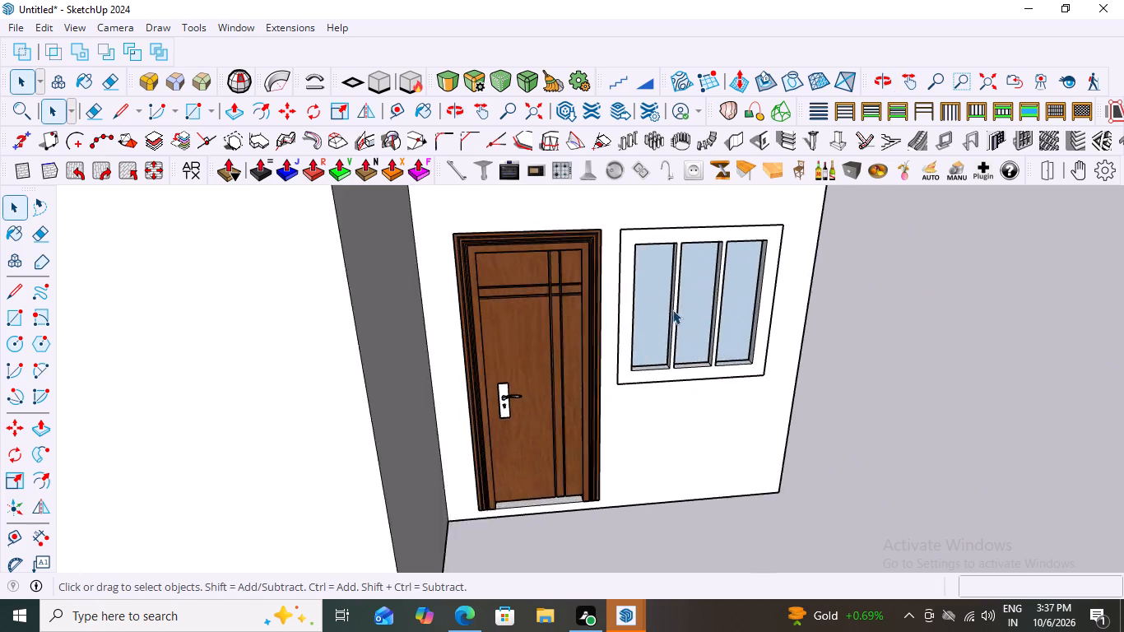
scroll(672, 309, up, 5)
double_click(638, 310)
click(648, 310)
double_click(648, 310)
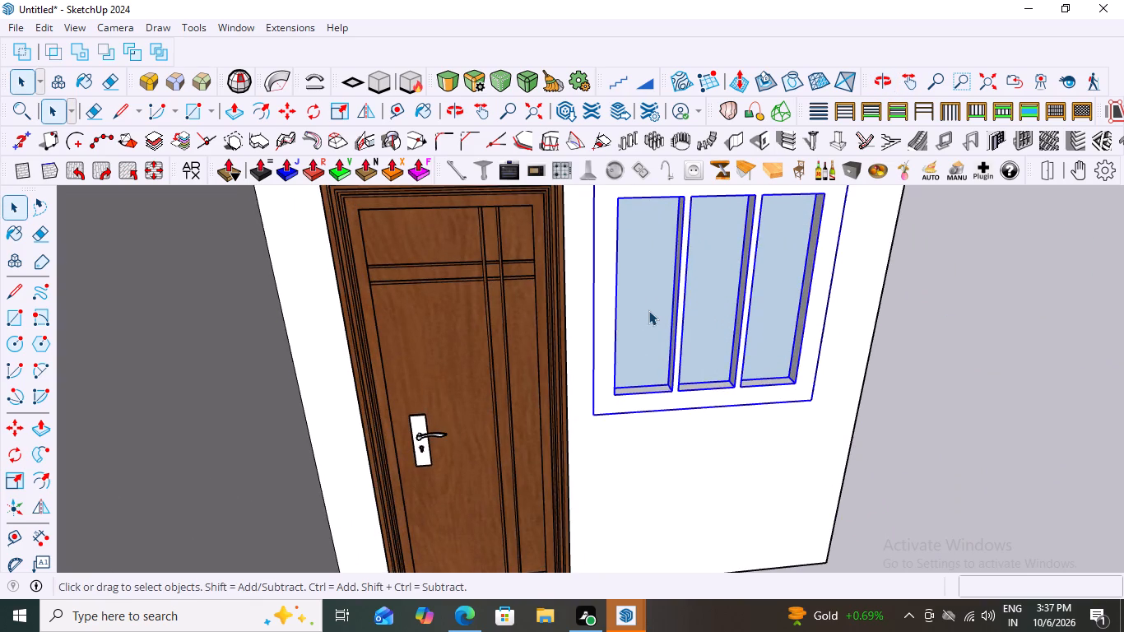
click(651, 308)
scroll(583, 309, down, 6)
scroll(709, 290, up, 2)
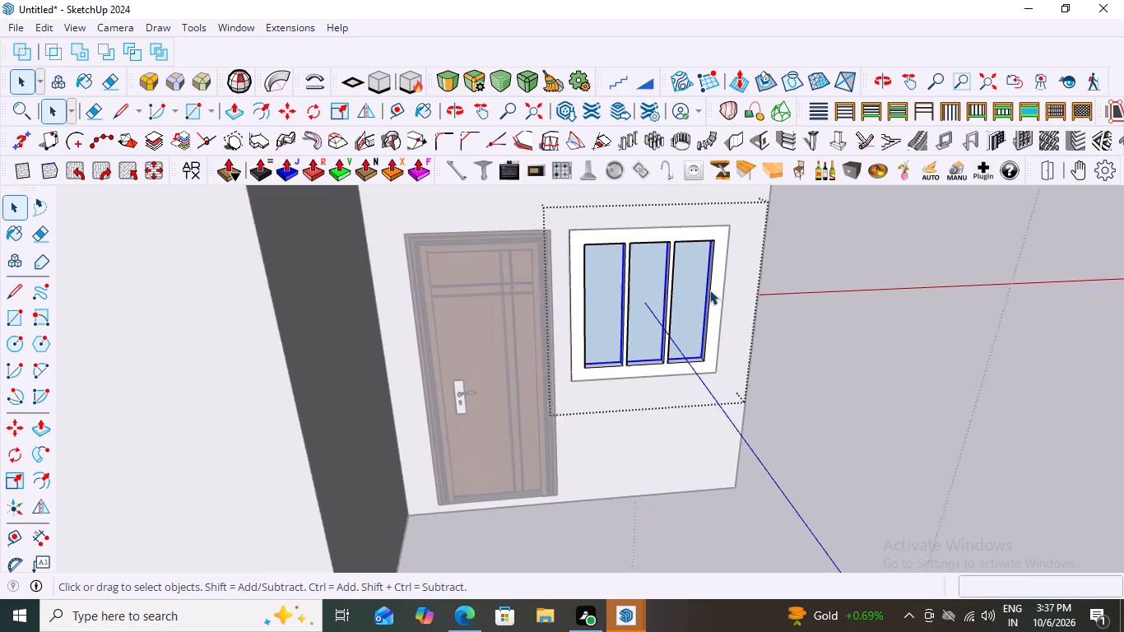
scroll(709, 290, up, 3)
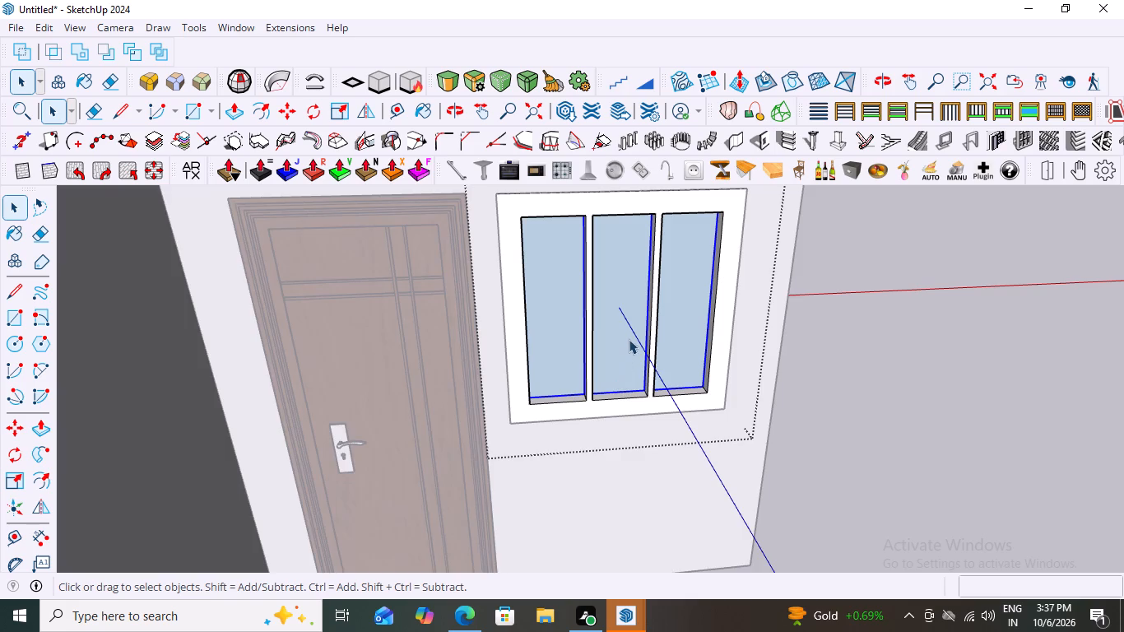
scroll(629, 332, up, 2)
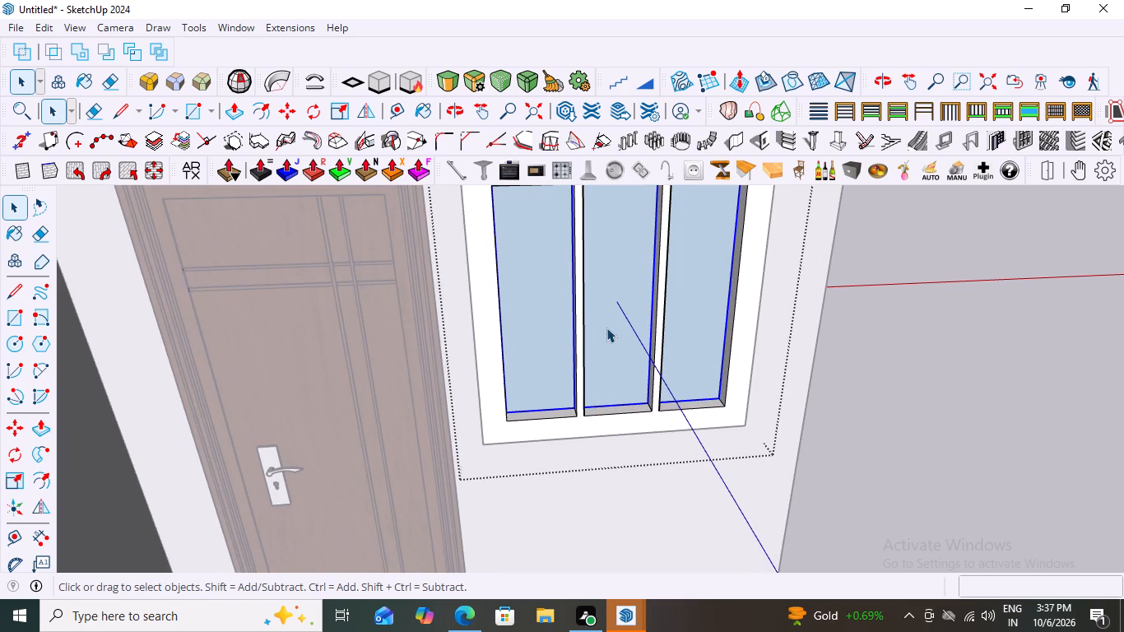
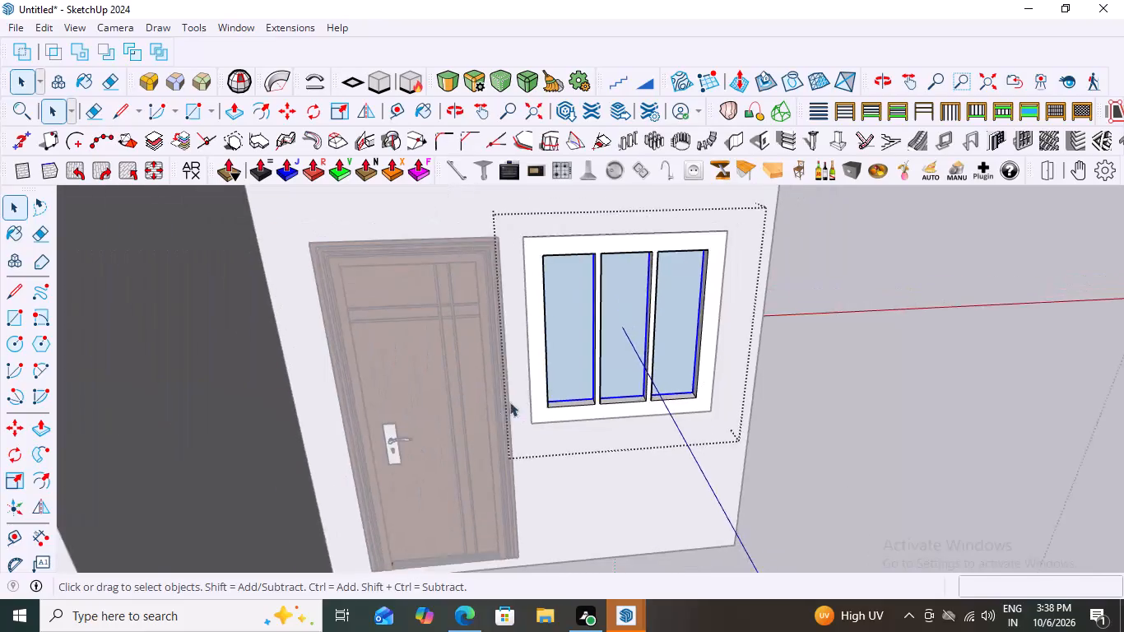
Display the Glass and Mirrors material collection for painting the window.
key(b)
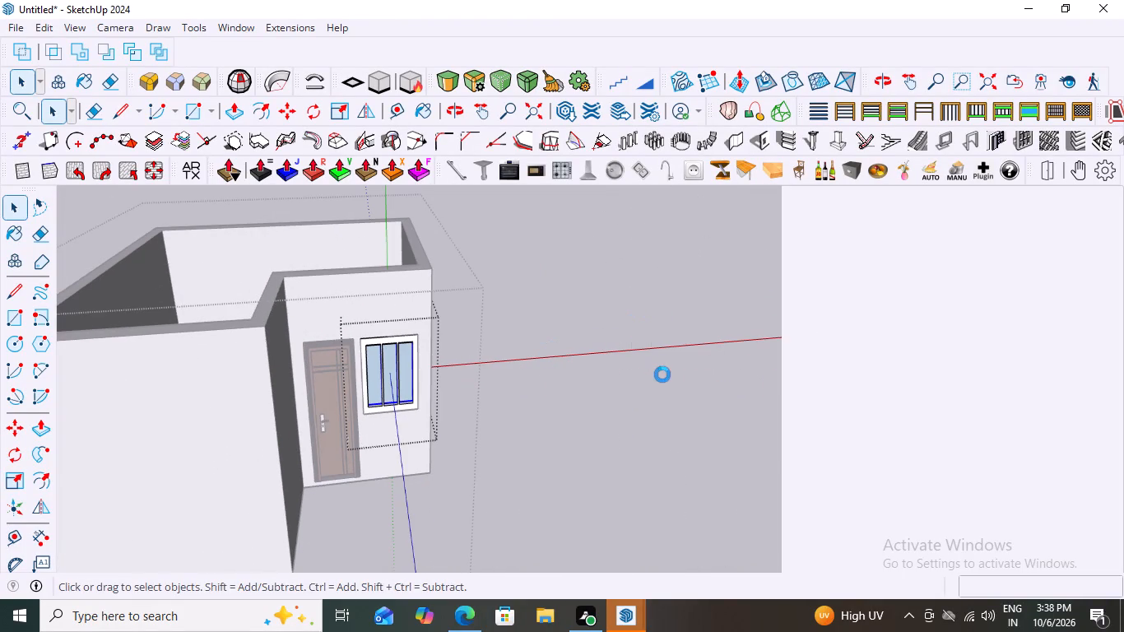
key(space)
scroll(633, 384, down, 2)
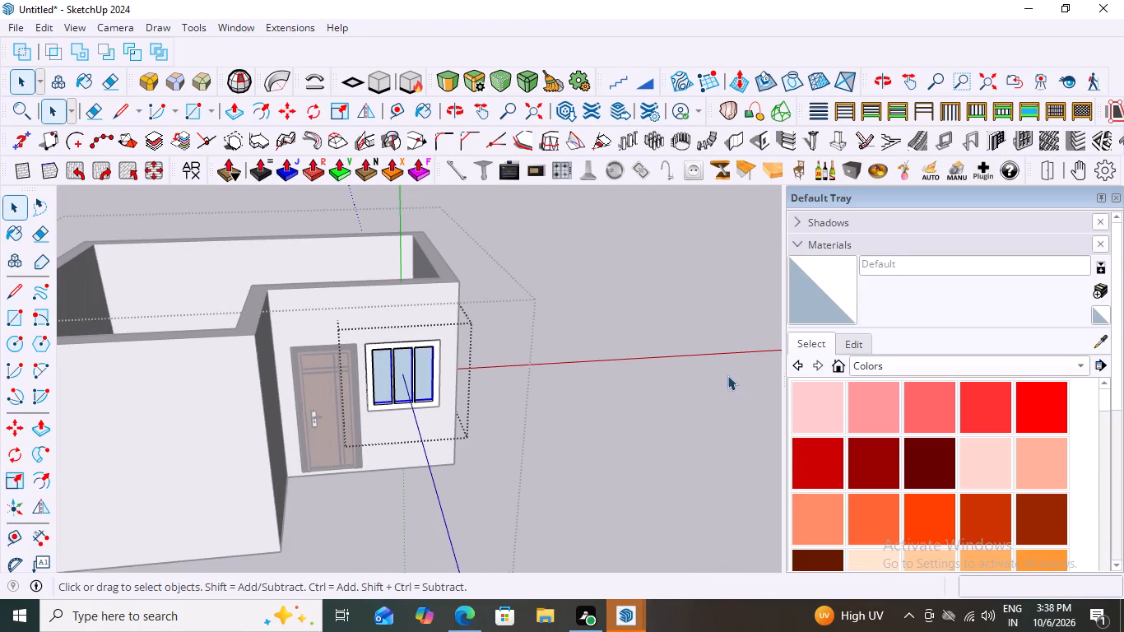
scroll(868, 402, down, 3)
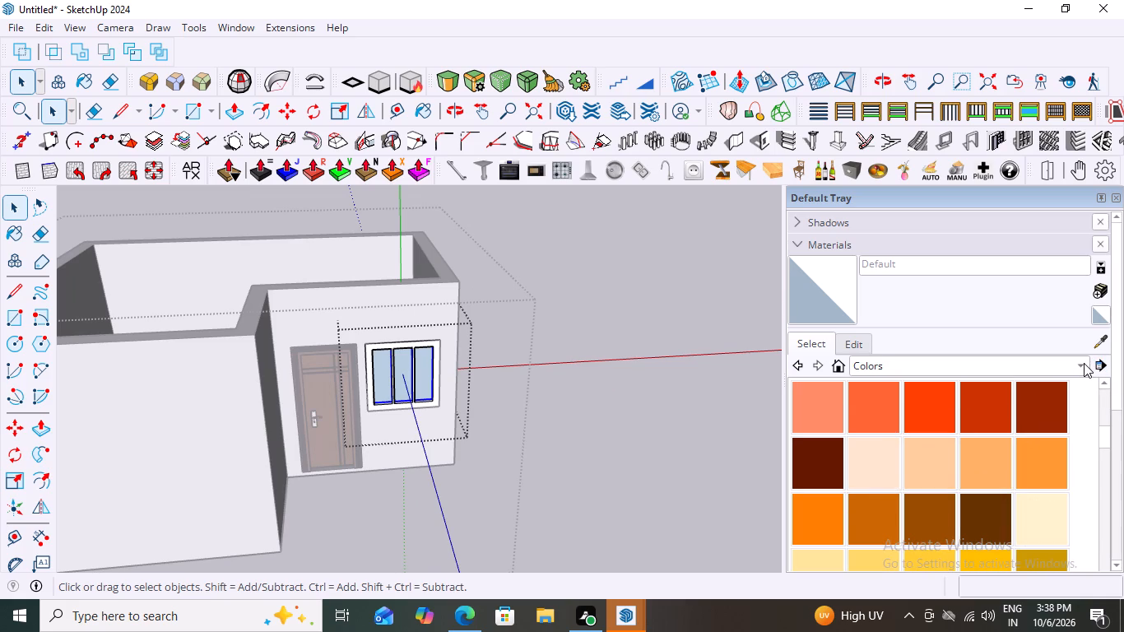
click(1084, 363)
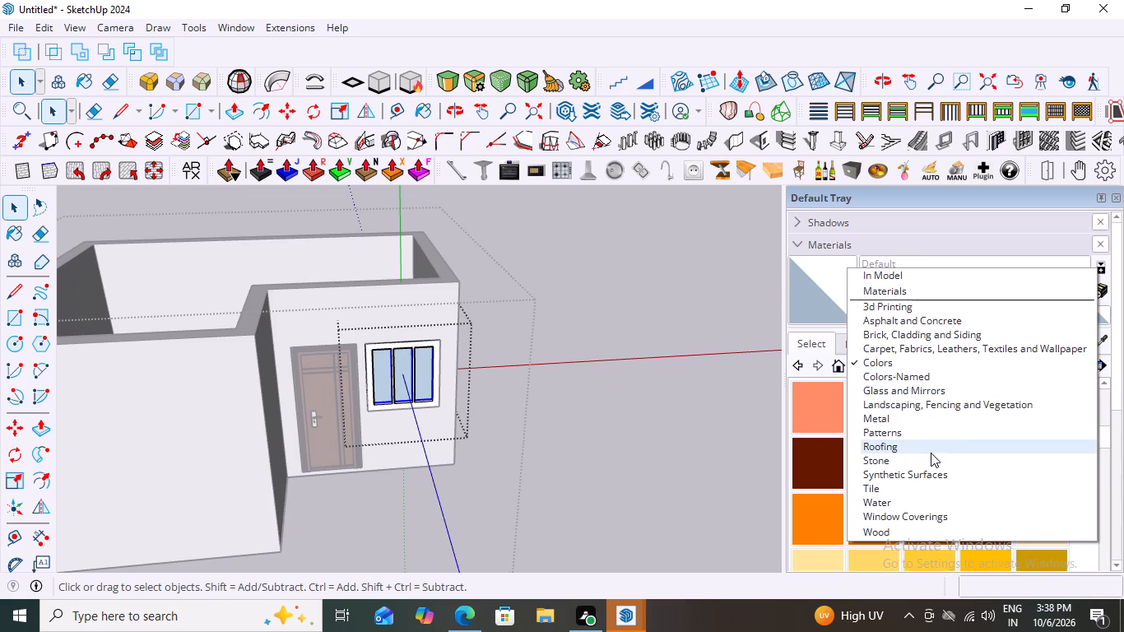
click(889, 393)
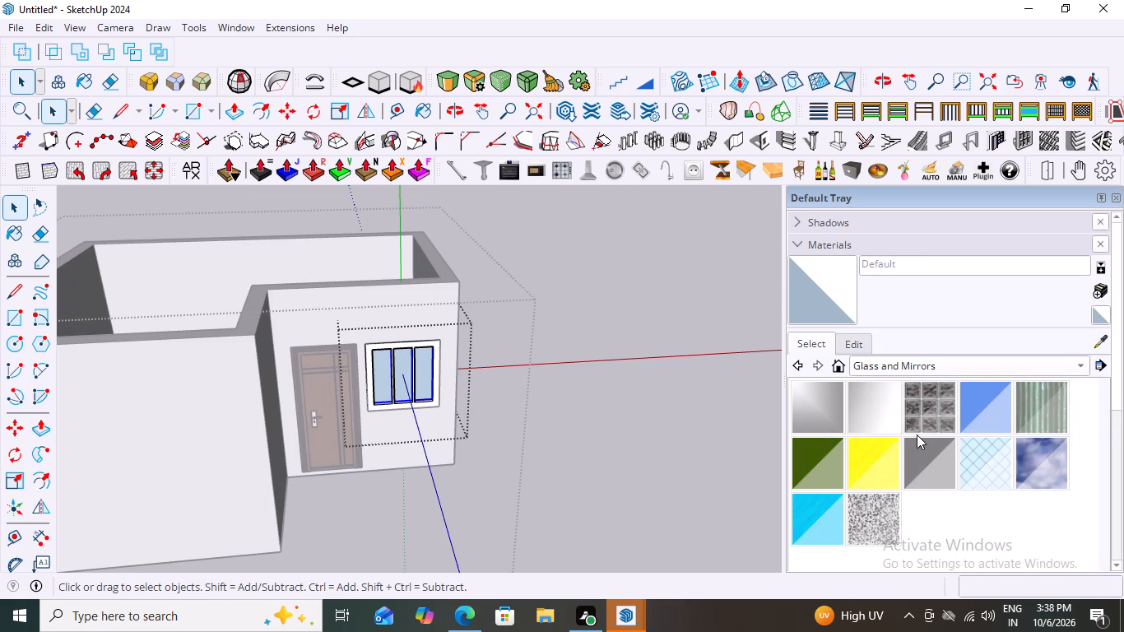
Examine the windows in the house reference photo and compare them with the window in the room model.
scroll(671, 420, down, 20)
scroll(671, 420, down, 7)
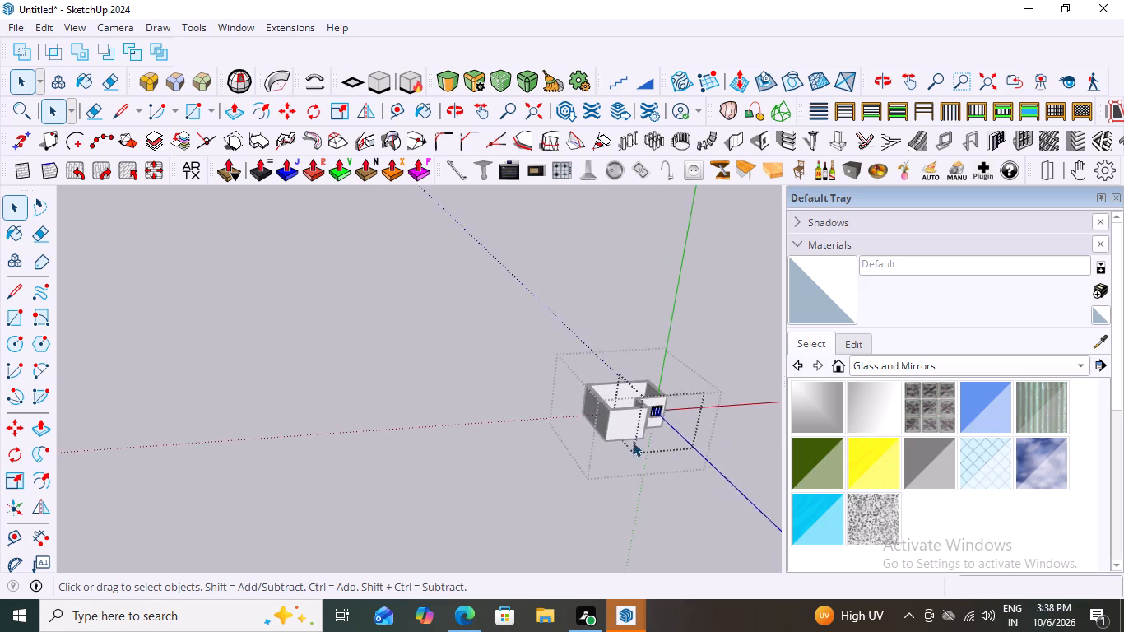
scroll(633, 442, down, 12)
scroll(269, 349, down, 5)
scroll(404, 409, down, 6)
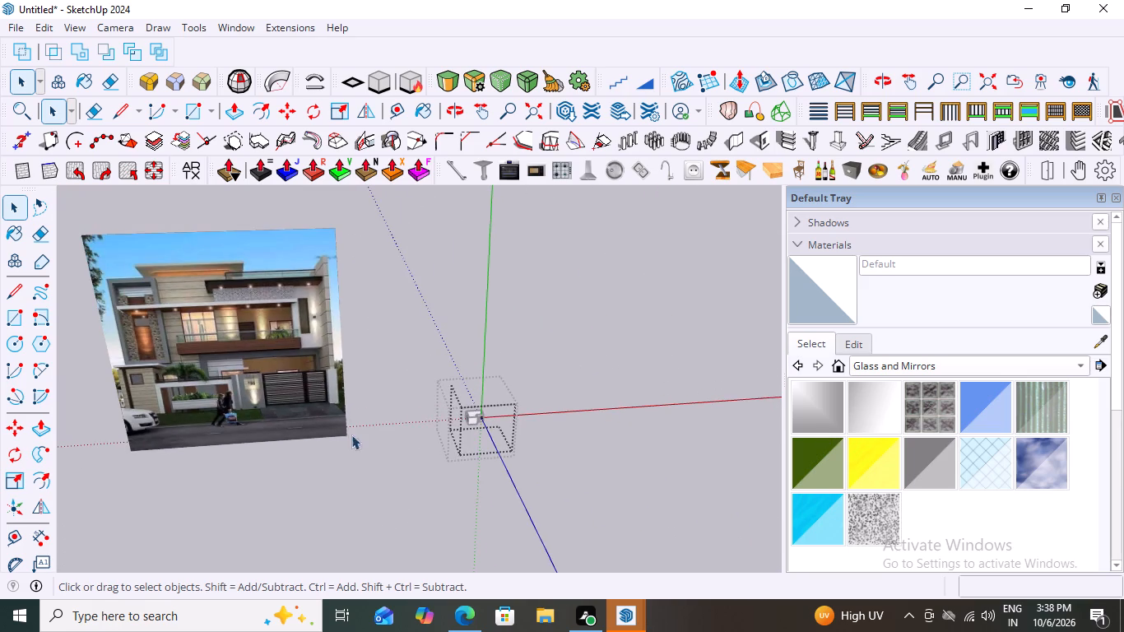
scroll(285, 344, up, 13)
scroll(736, 339, down, 6)
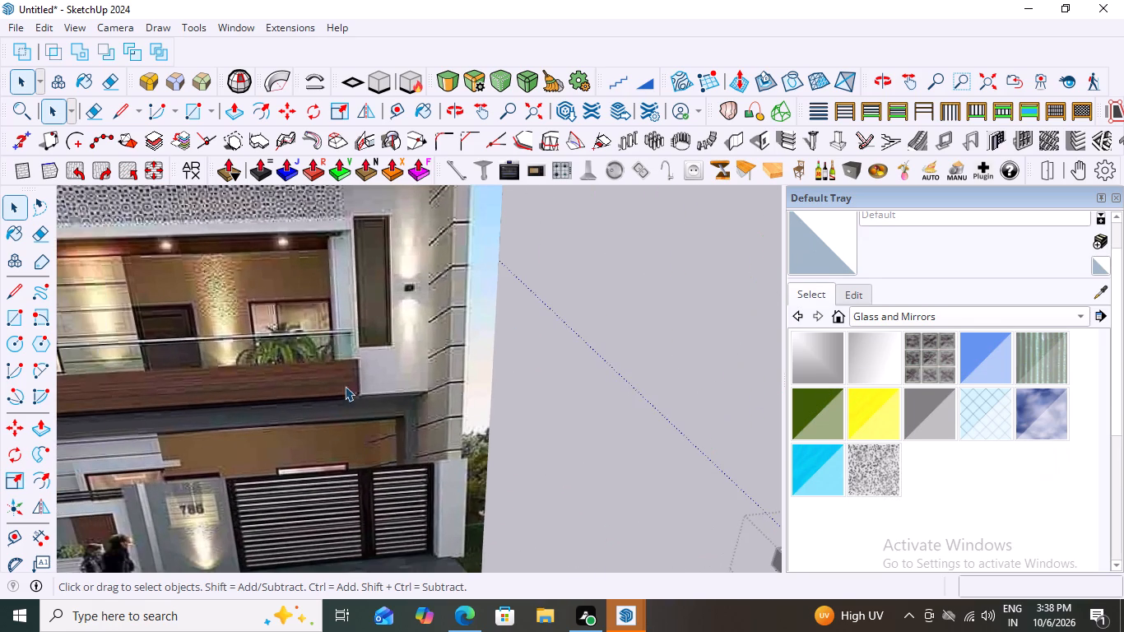
scroll(349, 334, down, 9)
drag(267, 365, 281, 342)
scroll(268, 358, up, 10)
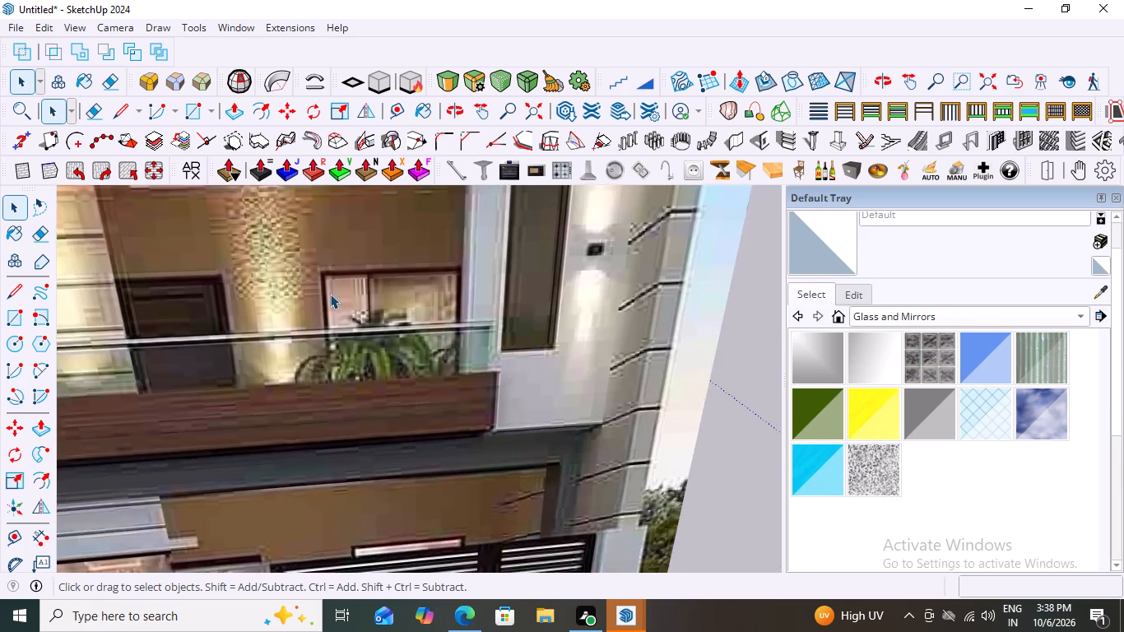
scroll(330, 294, up, 3)
scroll(351, 280, down, 20)
scroll(351, 280, down, 9)
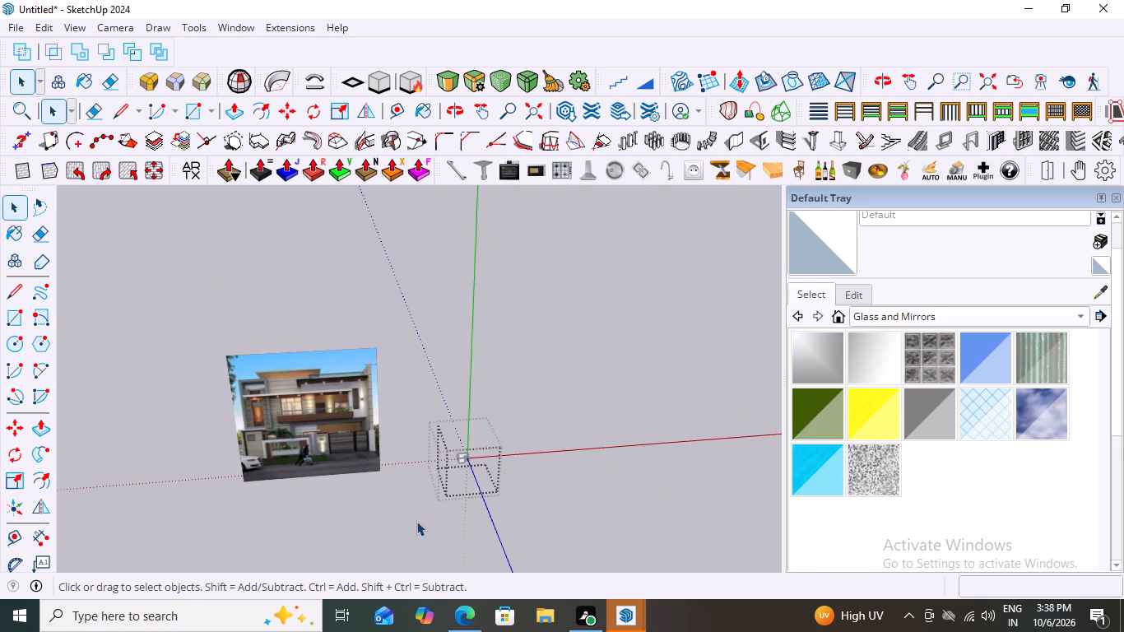
scroll(481, 474, up, 7)
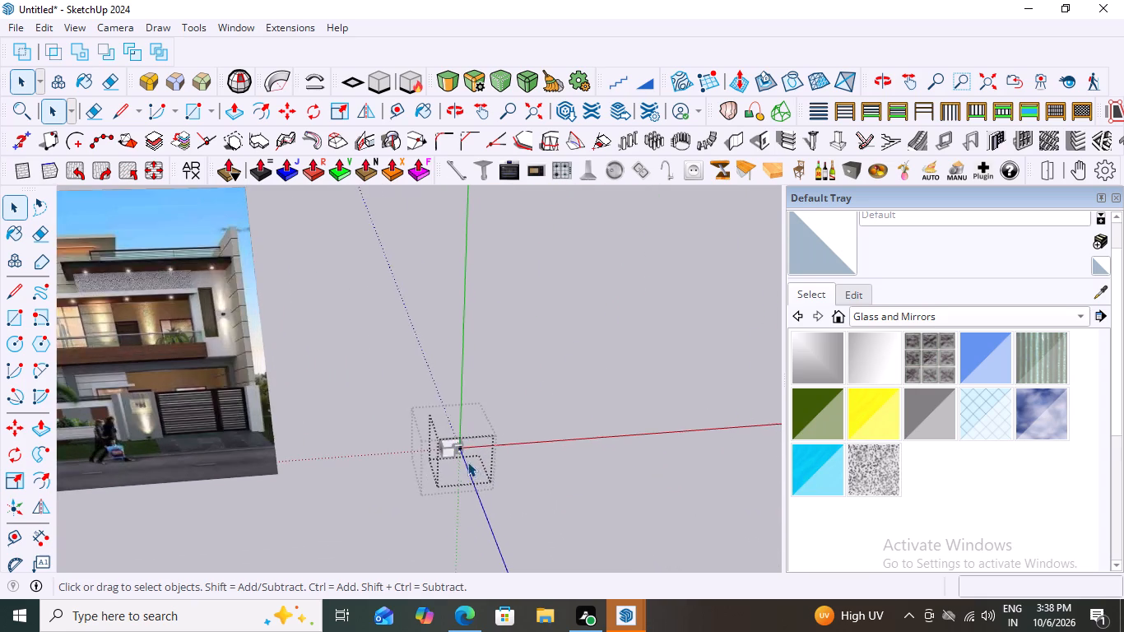
scroll(467, 462, up, 18)
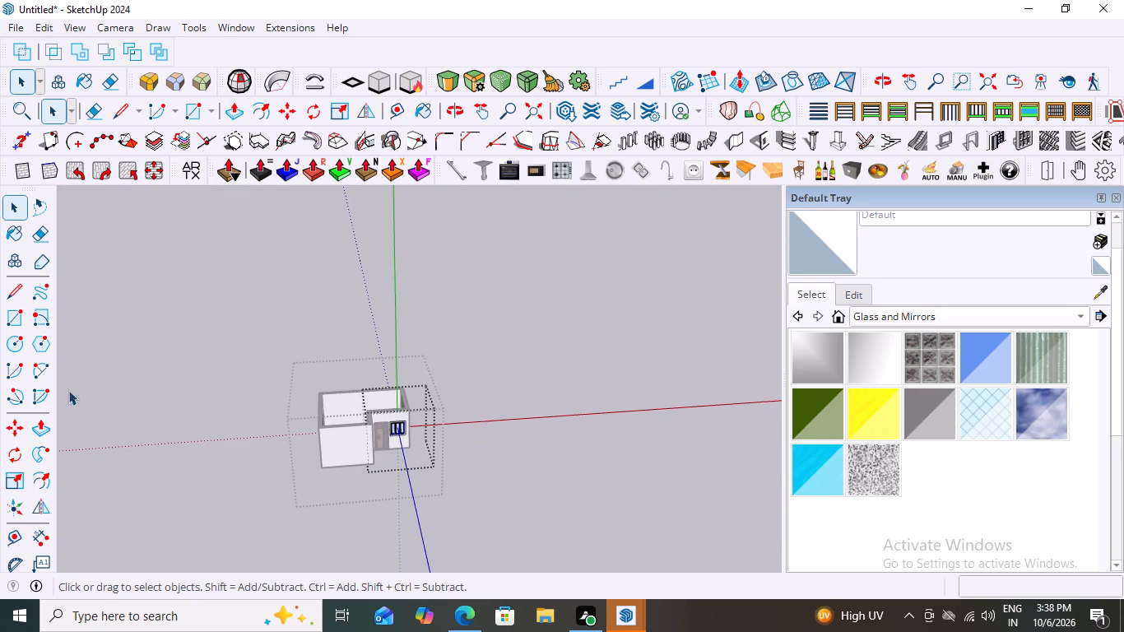
scroll(898, 508, up, 7)
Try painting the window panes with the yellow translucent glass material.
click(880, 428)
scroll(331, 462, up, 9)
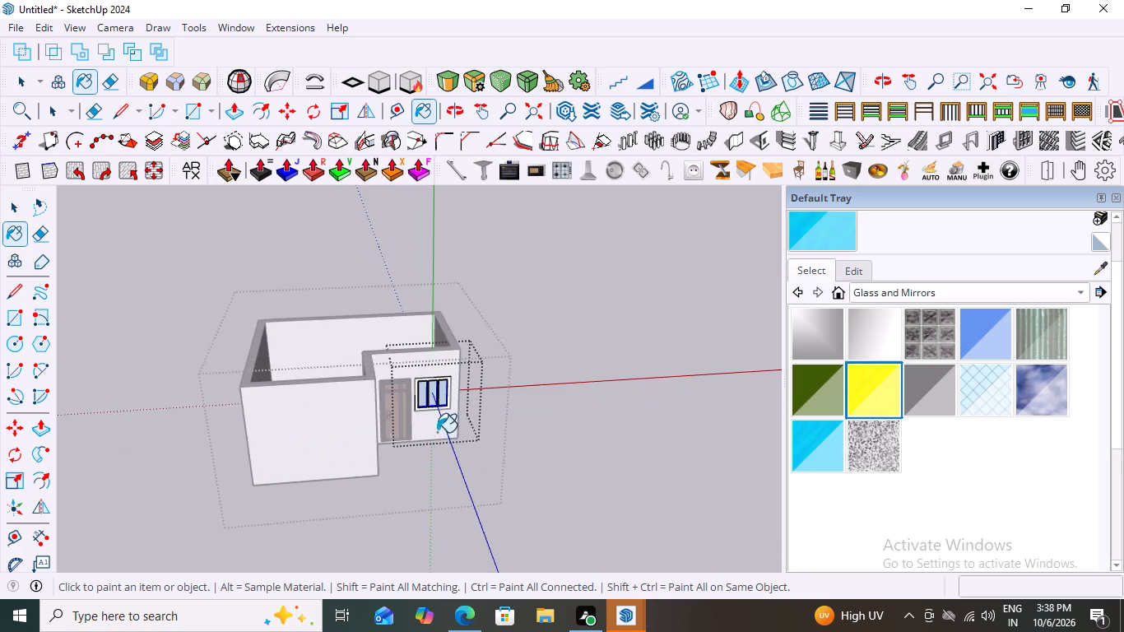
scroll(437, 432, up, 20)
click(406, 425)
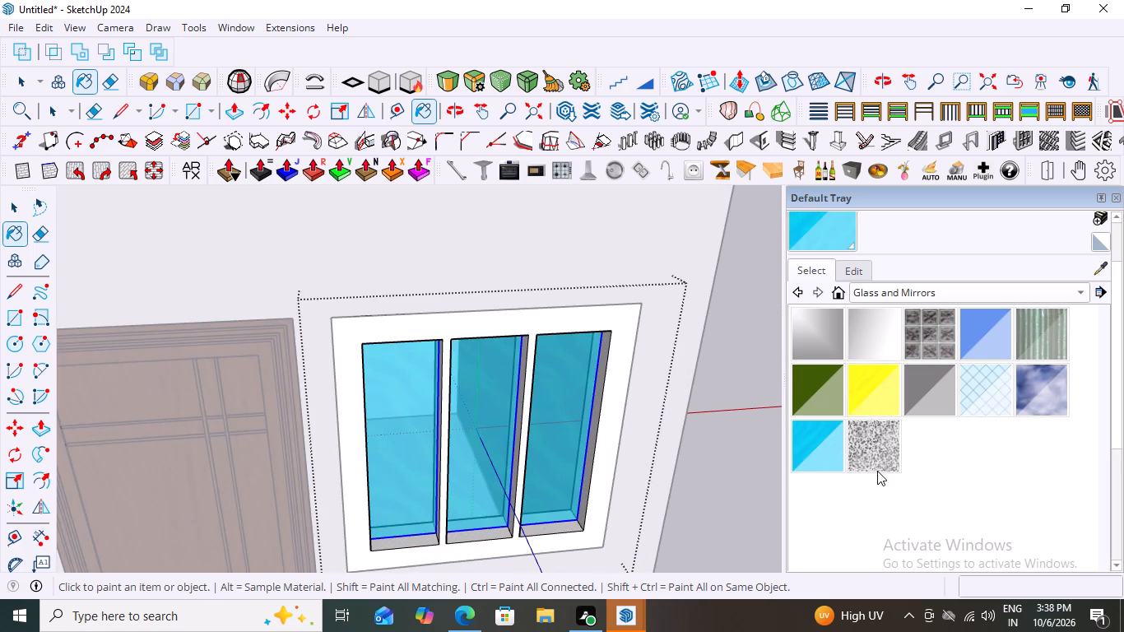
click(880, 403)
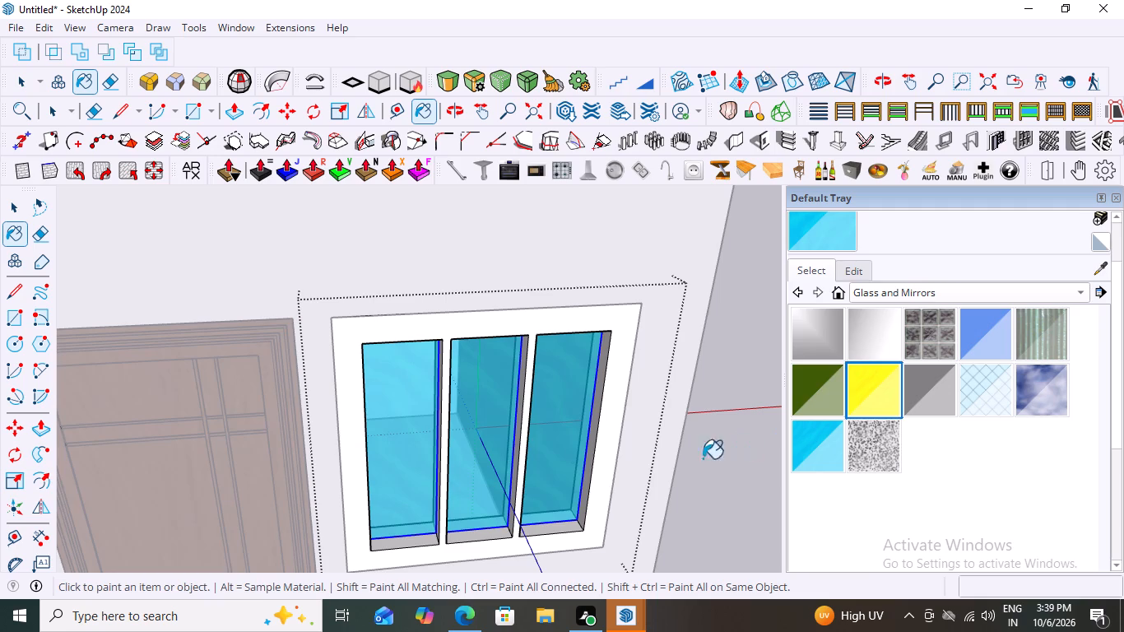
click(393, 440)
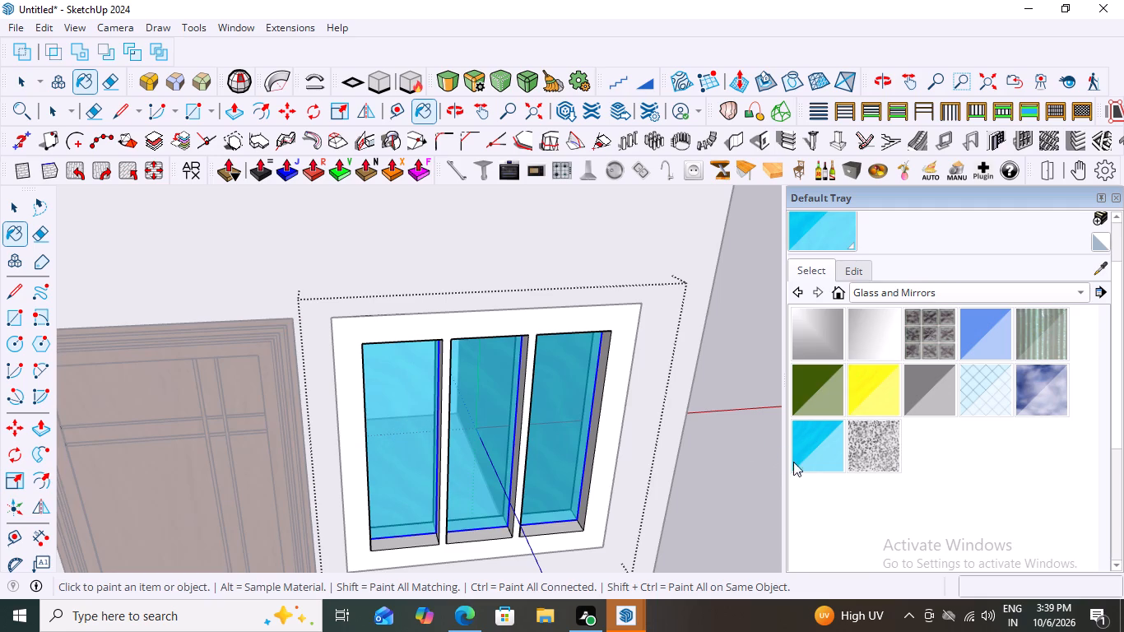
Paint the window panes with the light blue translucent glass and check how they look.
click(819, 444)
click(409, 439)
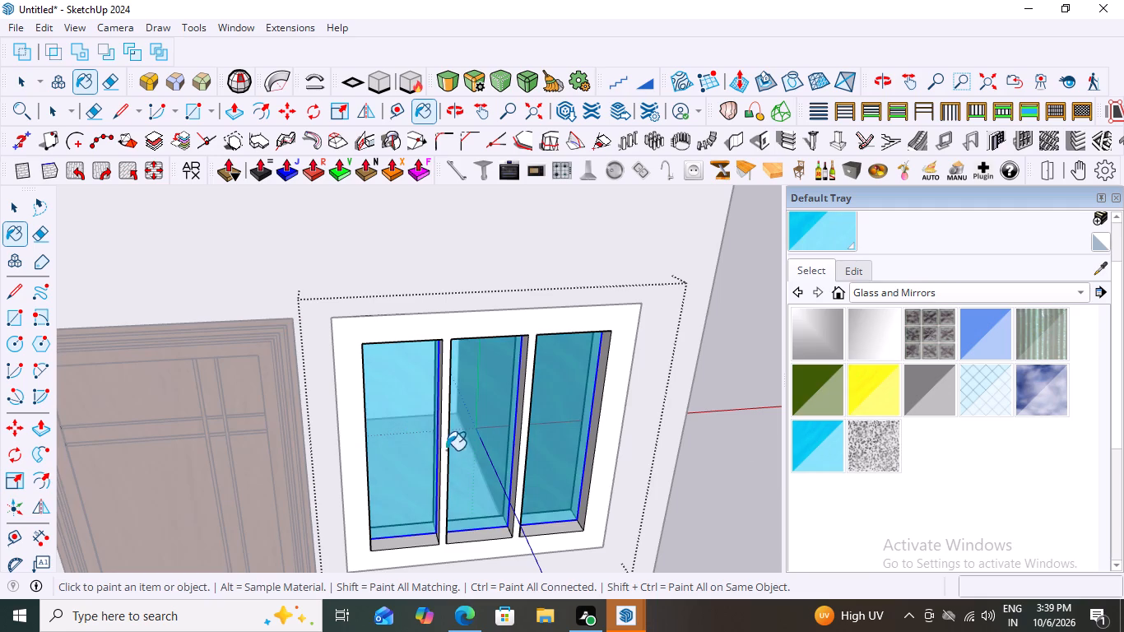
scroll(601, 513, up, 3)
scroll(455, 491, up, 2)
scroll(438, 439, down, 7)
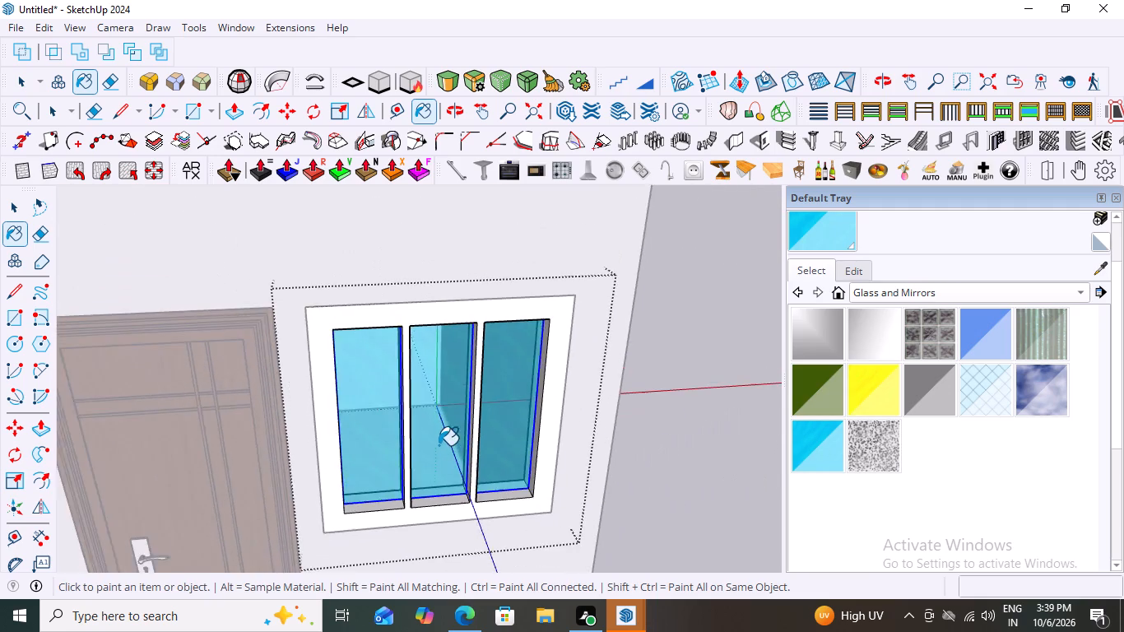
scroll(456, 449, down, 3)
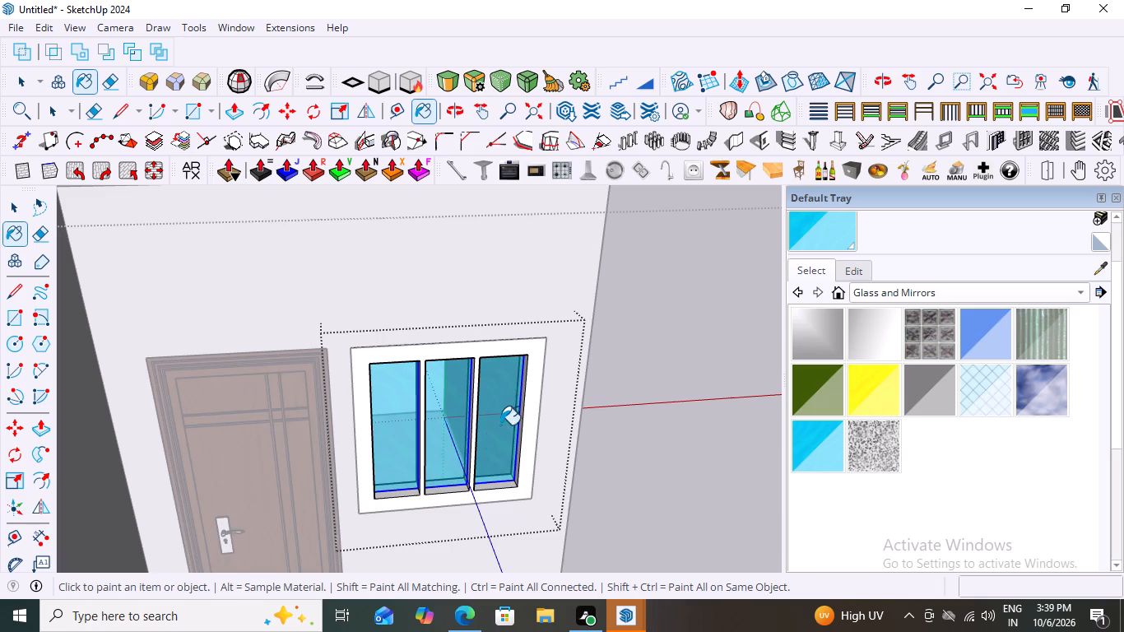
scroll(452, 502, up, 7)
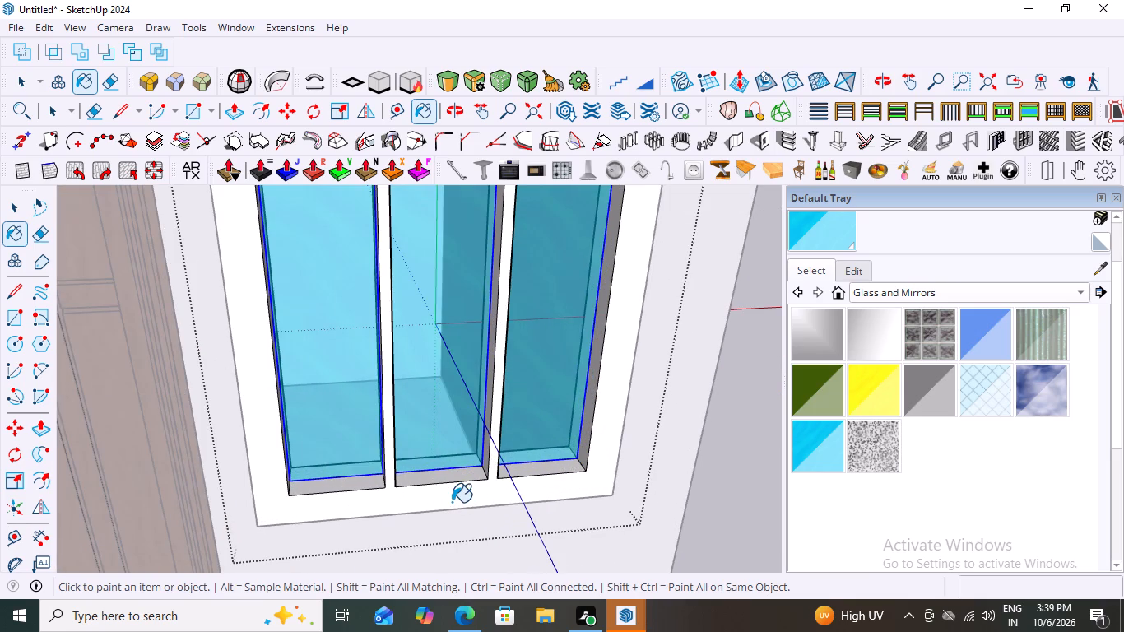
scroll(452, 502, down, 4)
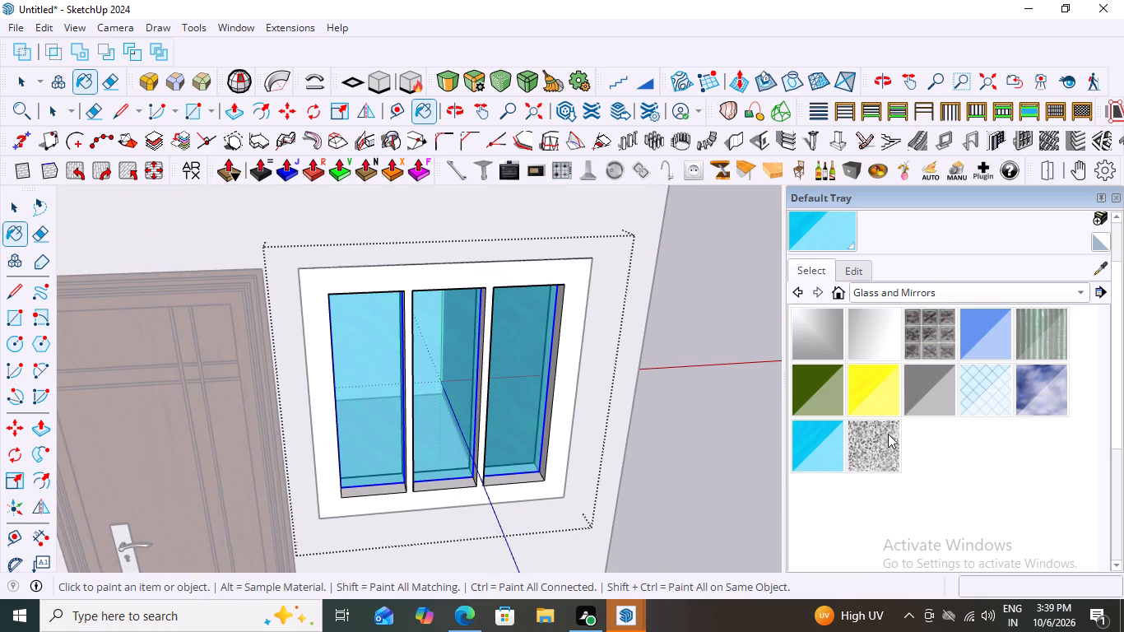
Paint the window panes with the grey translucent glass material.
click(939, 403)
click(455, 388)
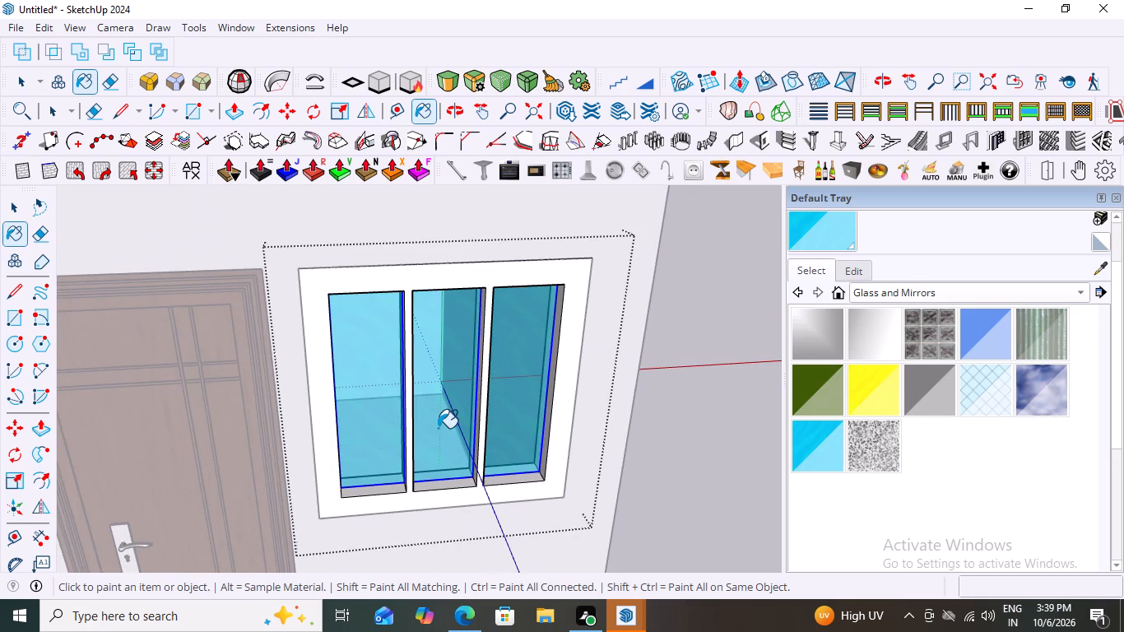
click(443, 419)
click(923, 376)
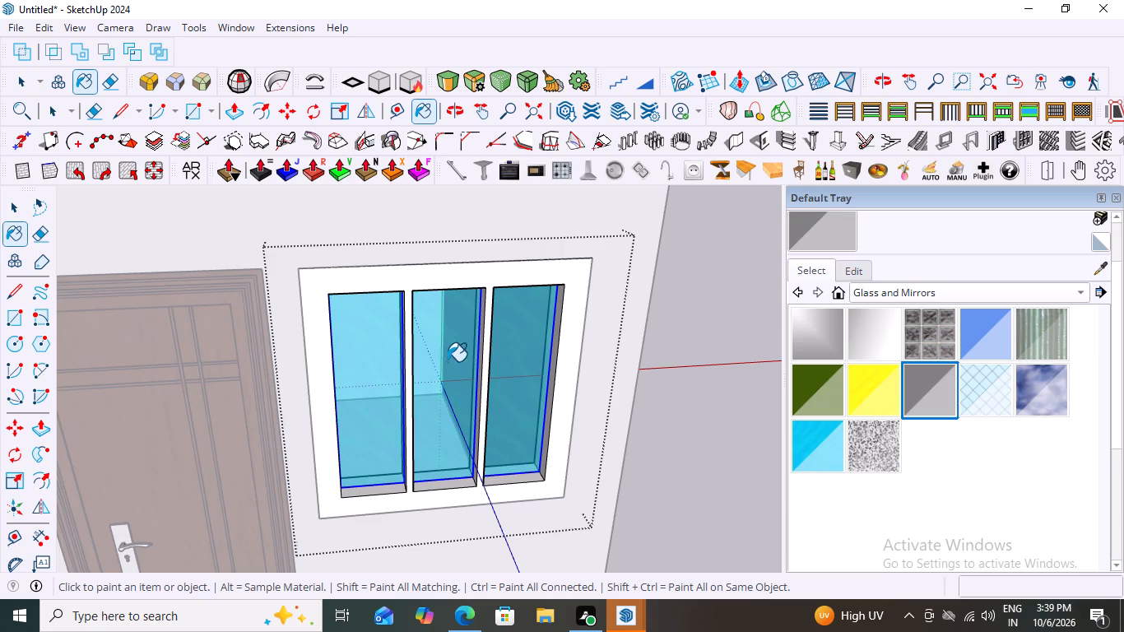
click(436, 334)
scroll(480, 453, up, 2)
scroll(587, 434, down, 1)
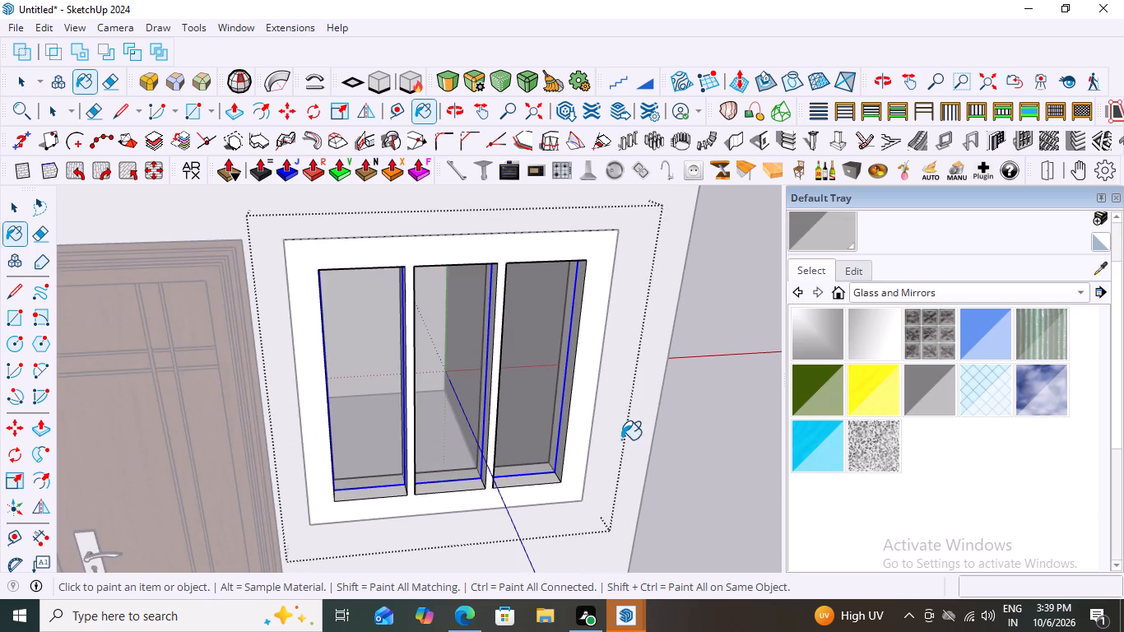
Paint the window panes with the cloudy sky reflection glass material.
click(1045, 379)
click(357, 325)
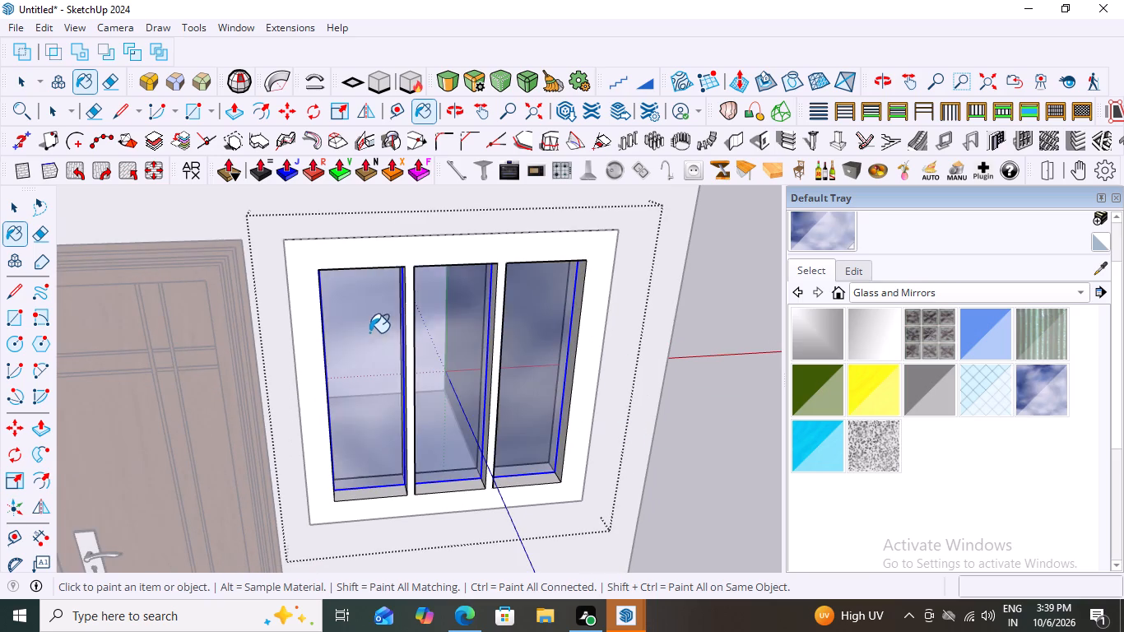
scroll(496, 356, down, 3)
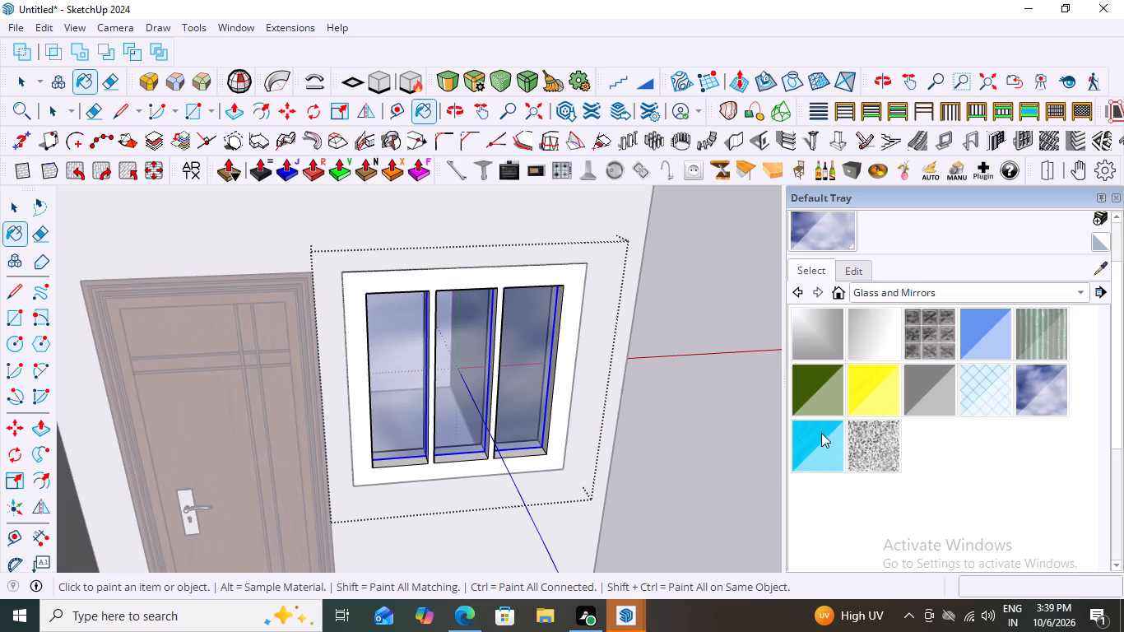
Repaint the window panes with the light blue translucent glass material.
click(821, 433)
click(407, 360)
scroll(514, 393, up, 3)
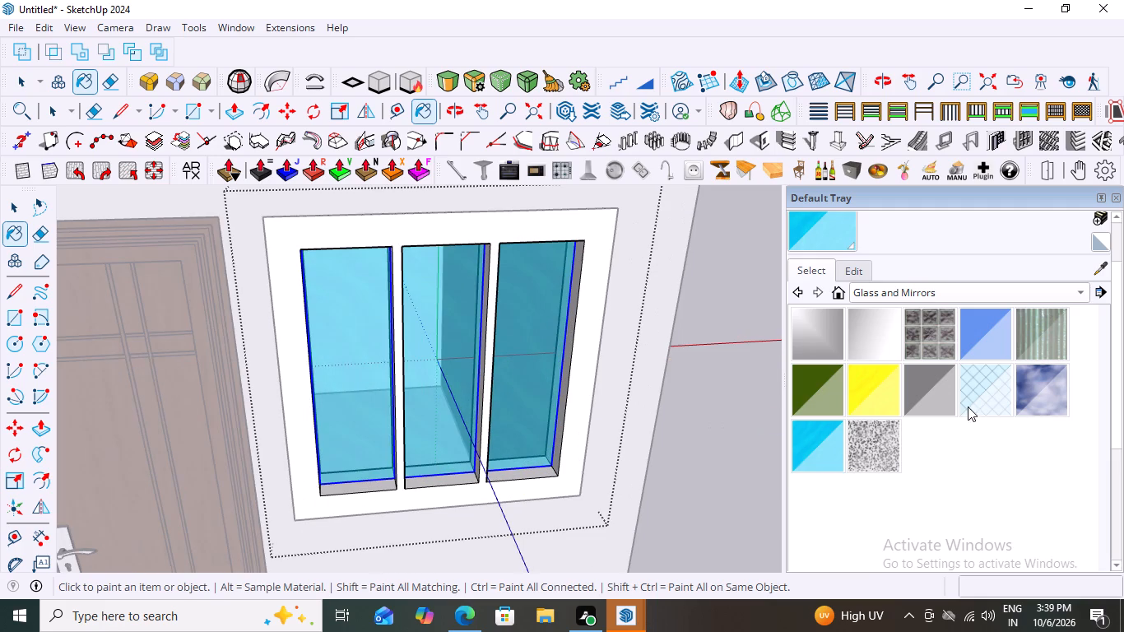
Paint the window panes with the dark green translucent glass and check how they look.
click(811, 384)
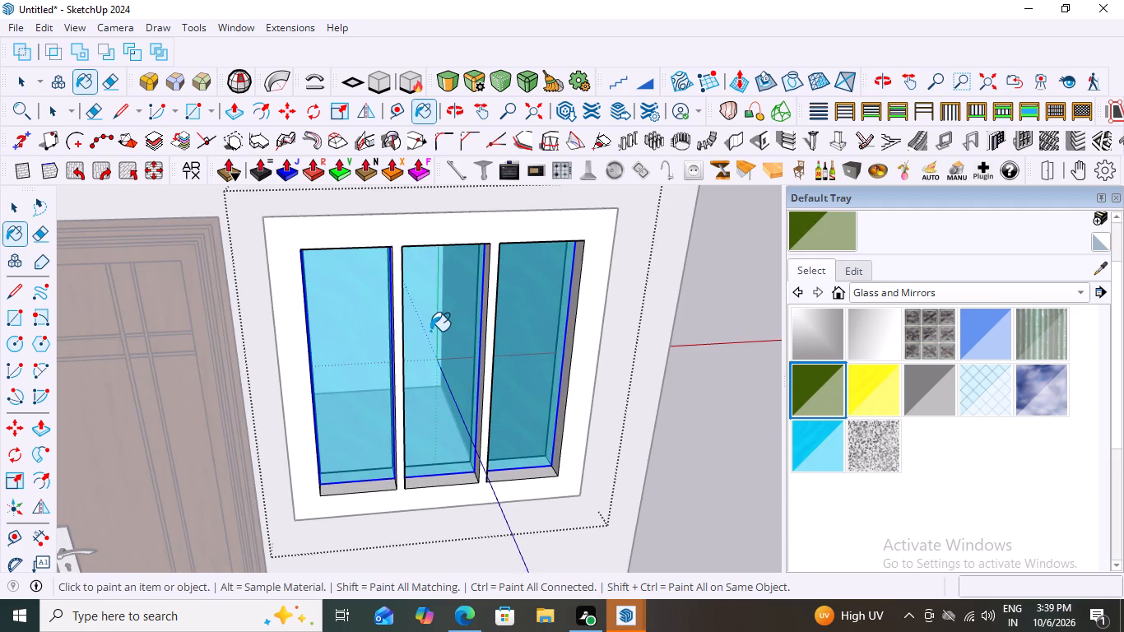
click(437, 328)
scroll(420, 424, down, 9)
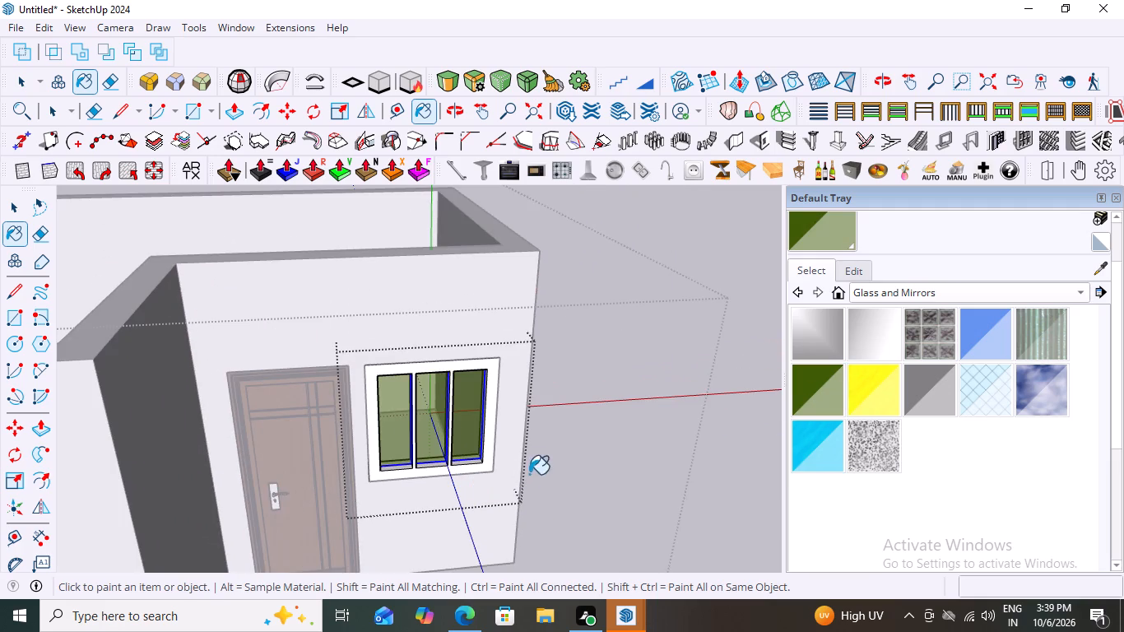
scroll(453, 414, up, 8)
scroll(387, 431, up, 2)
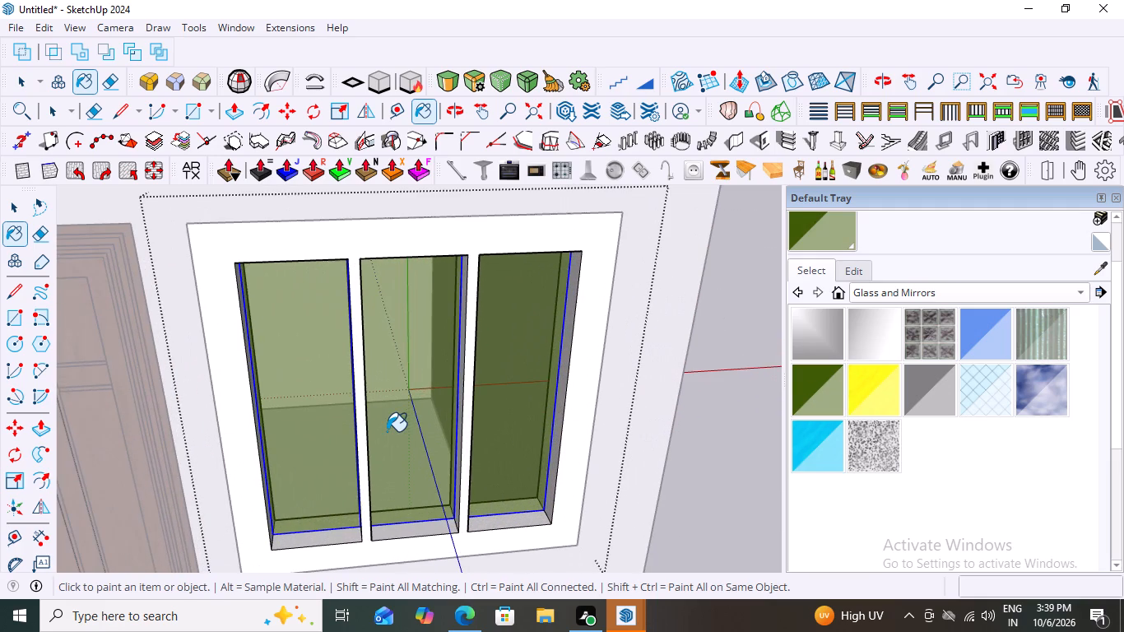
scroll(387, 431, up, 1)
scroll(387, 431, down, 2)
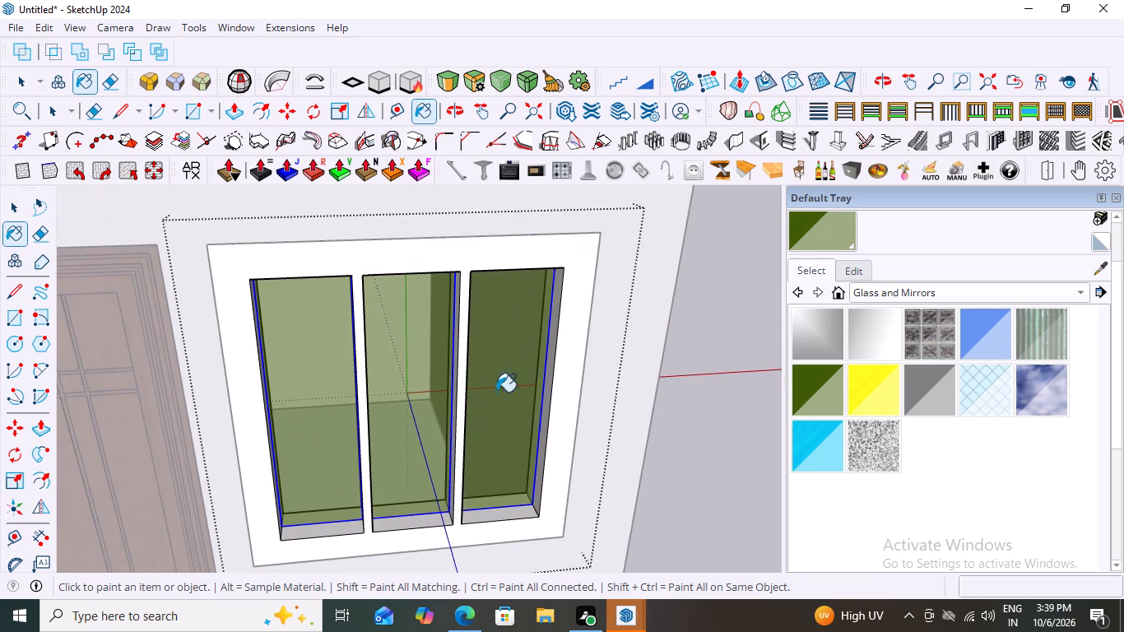
scroll(416, 385, down, 6)
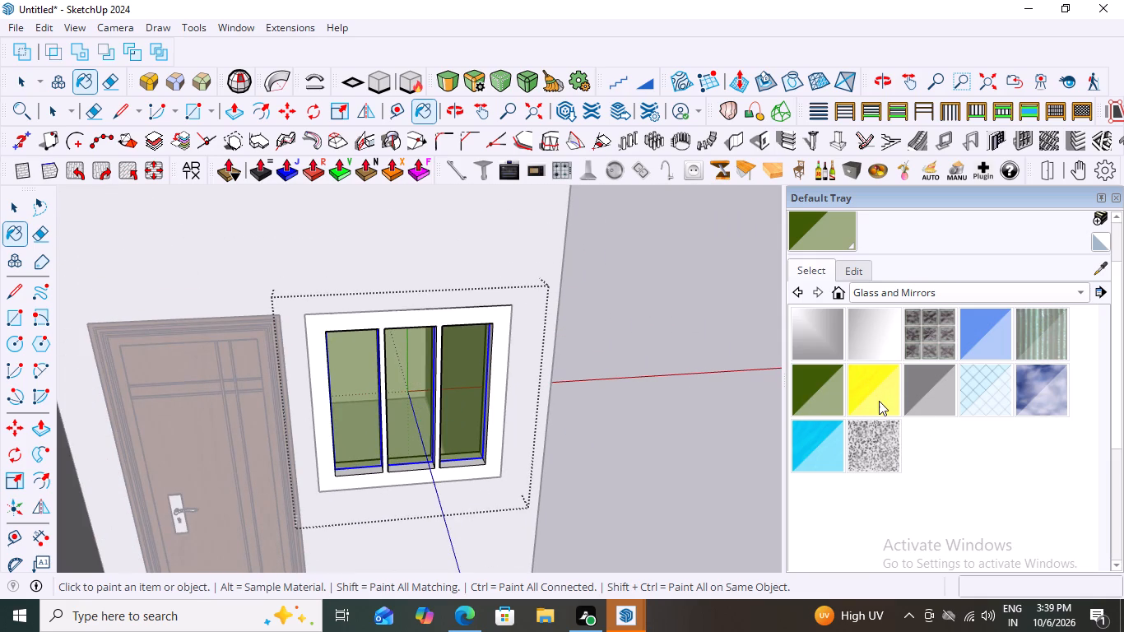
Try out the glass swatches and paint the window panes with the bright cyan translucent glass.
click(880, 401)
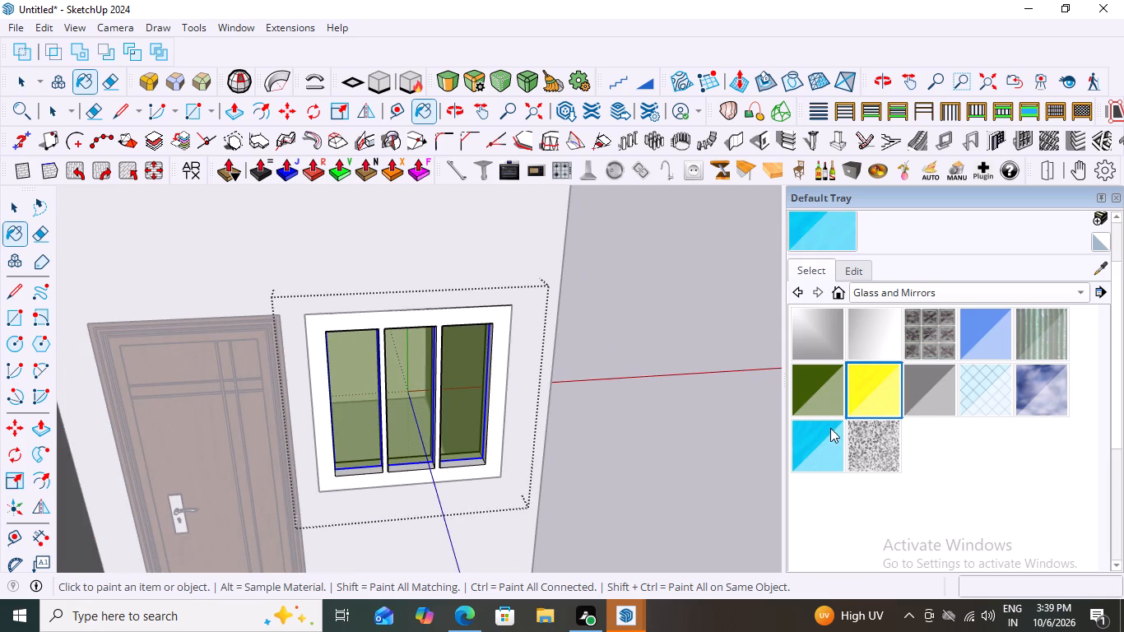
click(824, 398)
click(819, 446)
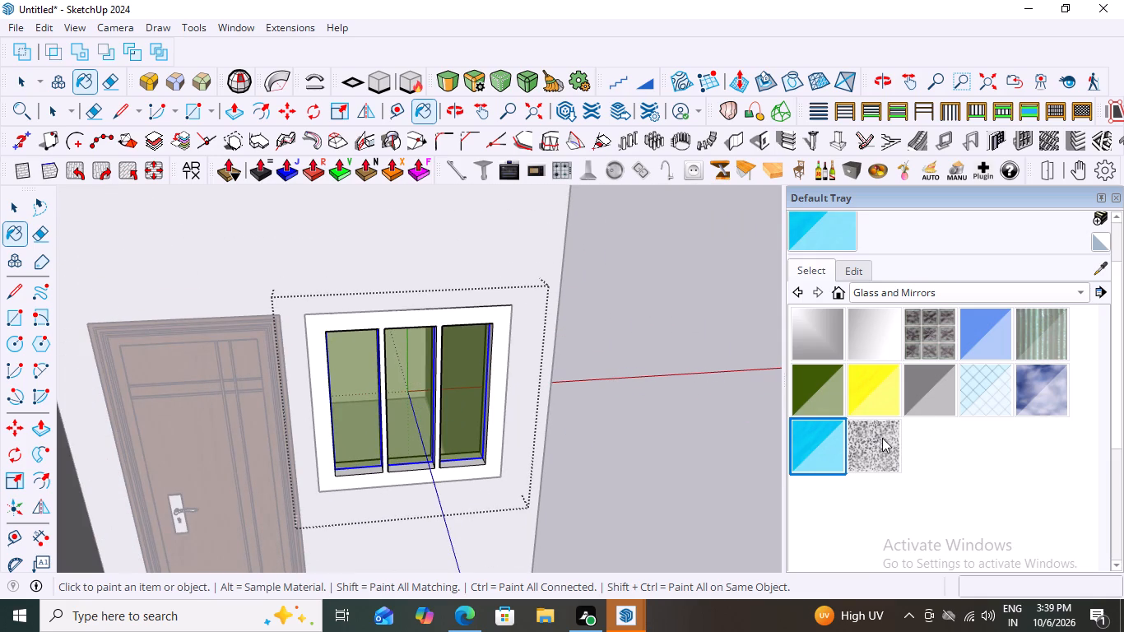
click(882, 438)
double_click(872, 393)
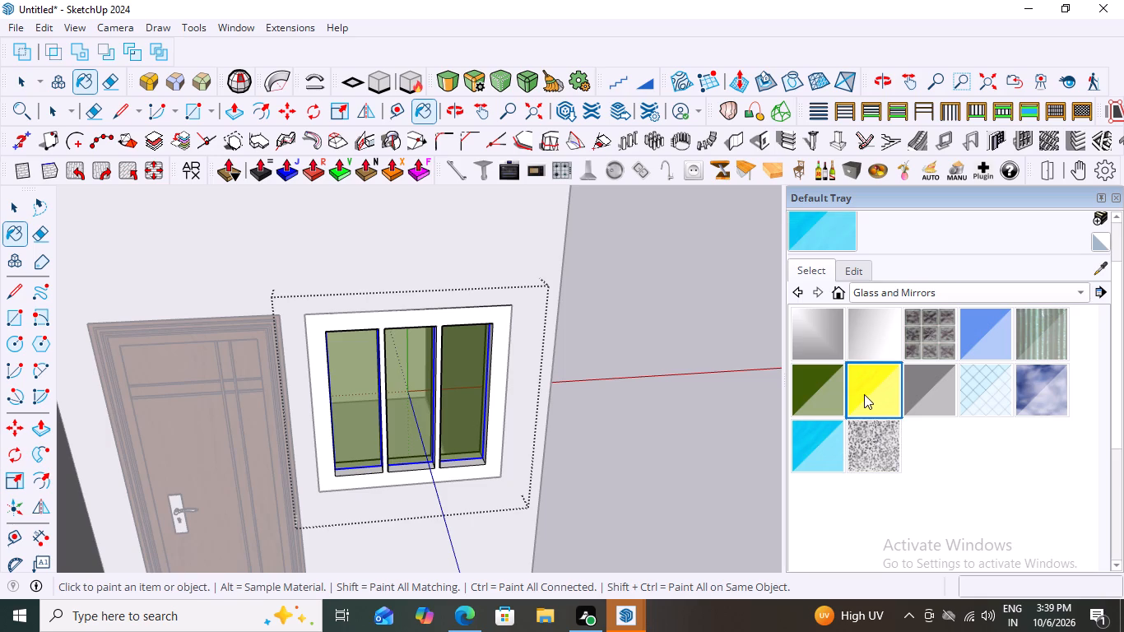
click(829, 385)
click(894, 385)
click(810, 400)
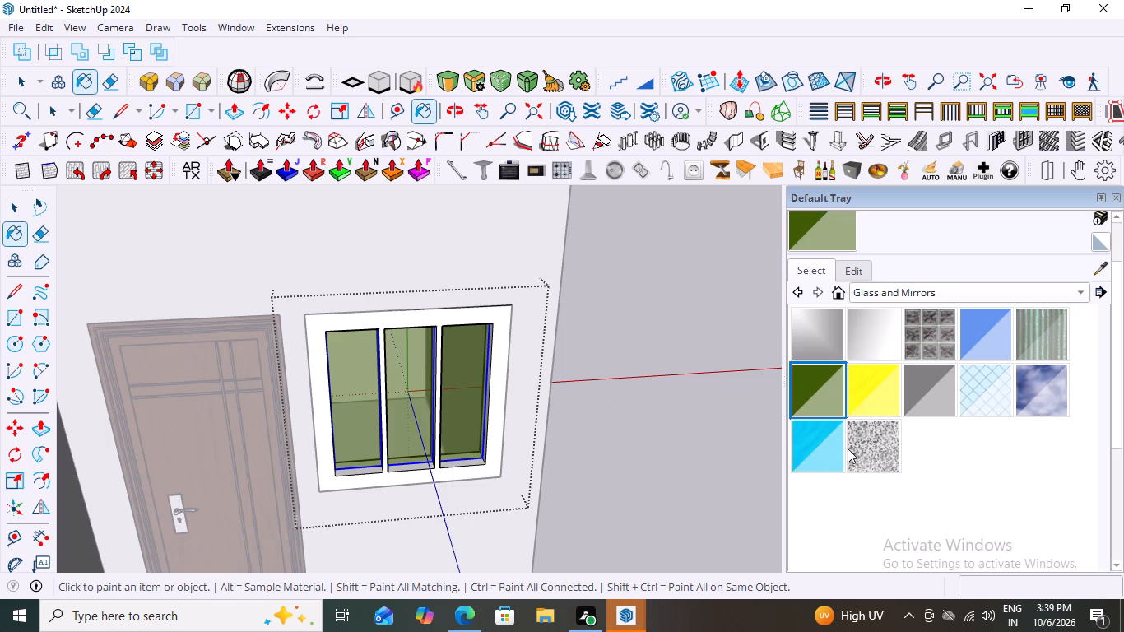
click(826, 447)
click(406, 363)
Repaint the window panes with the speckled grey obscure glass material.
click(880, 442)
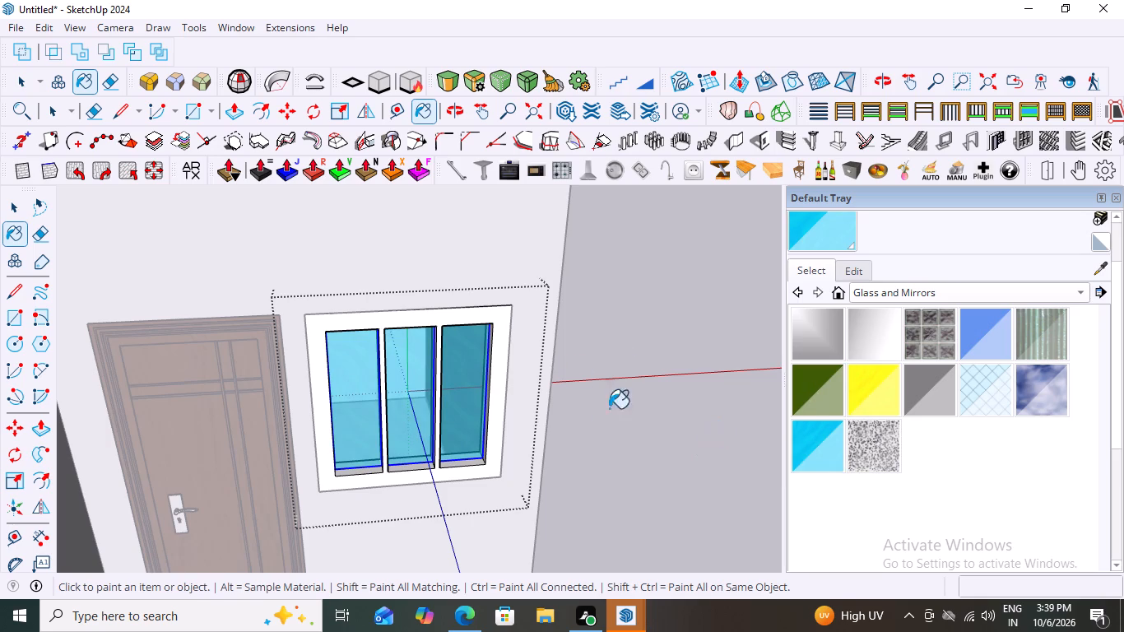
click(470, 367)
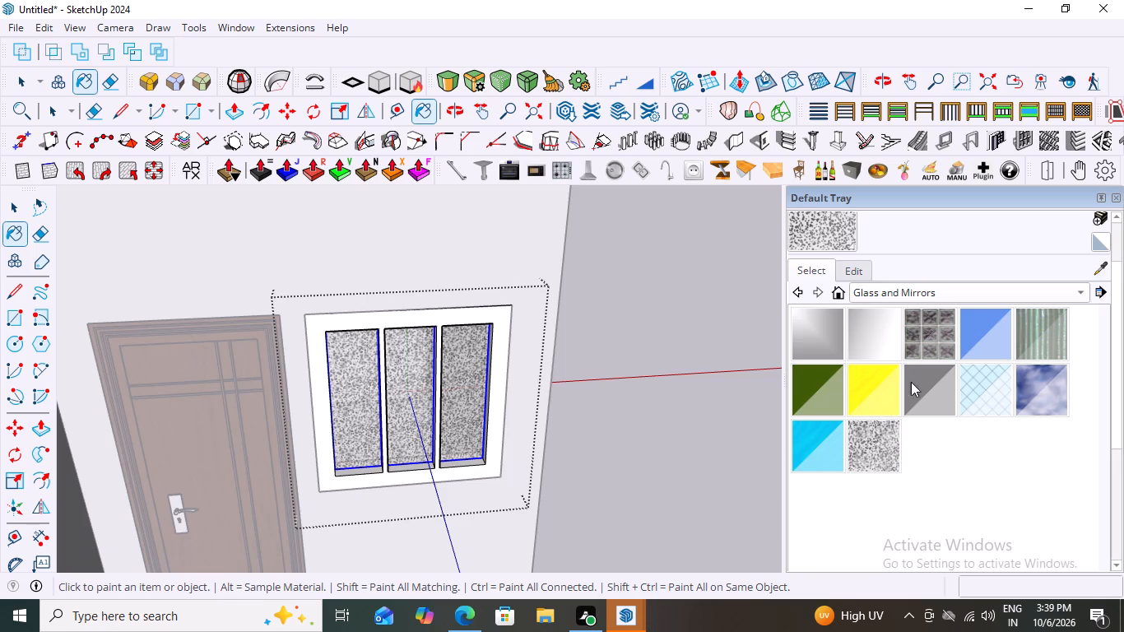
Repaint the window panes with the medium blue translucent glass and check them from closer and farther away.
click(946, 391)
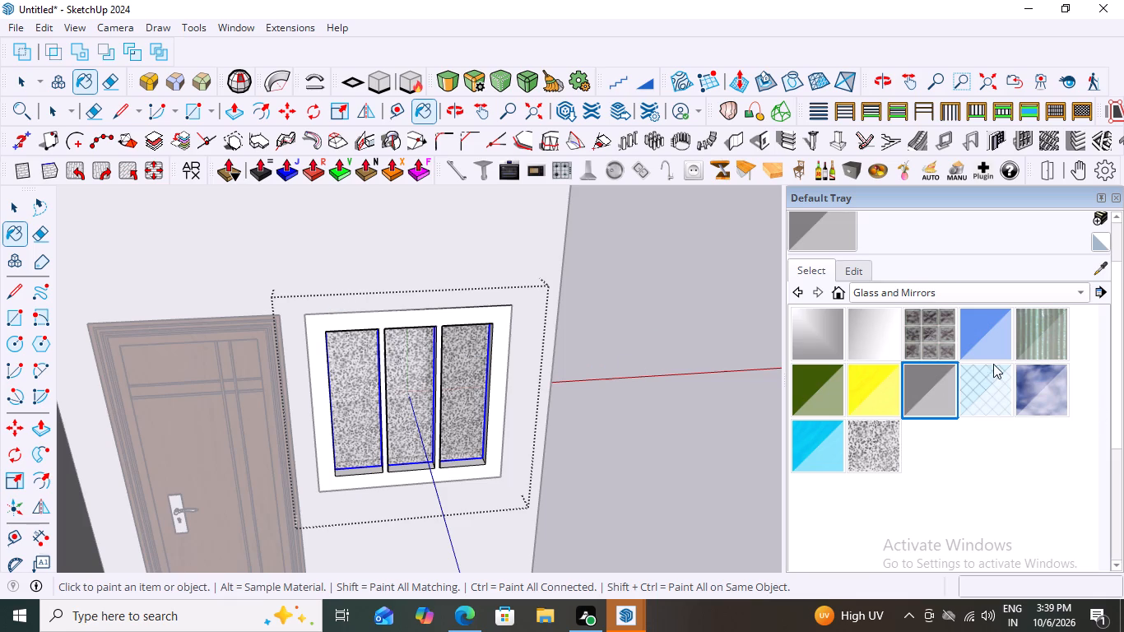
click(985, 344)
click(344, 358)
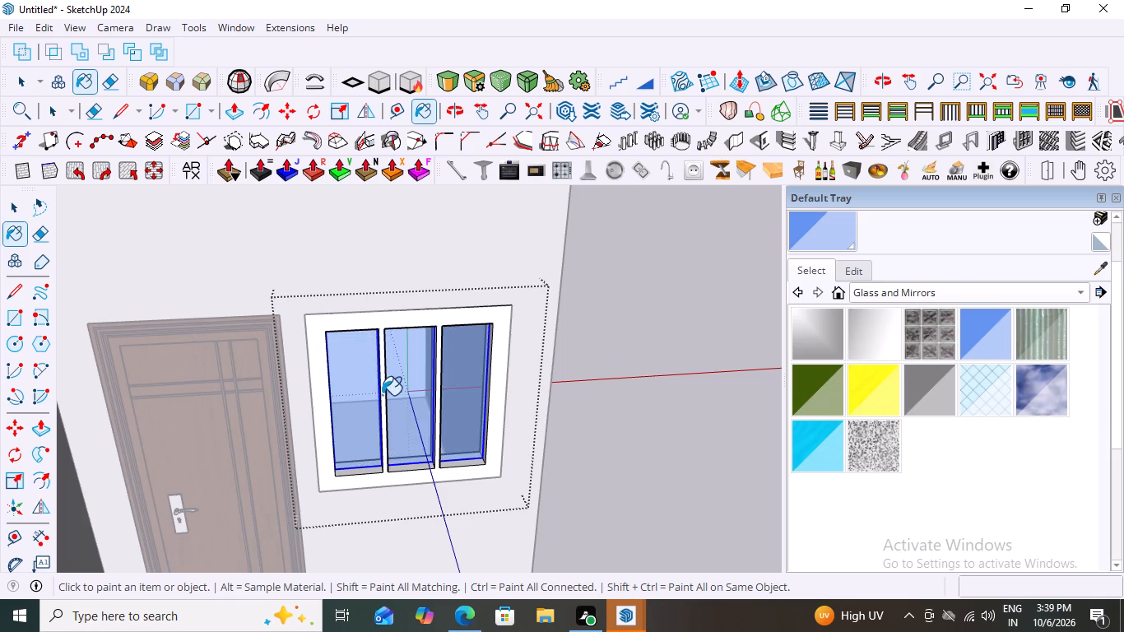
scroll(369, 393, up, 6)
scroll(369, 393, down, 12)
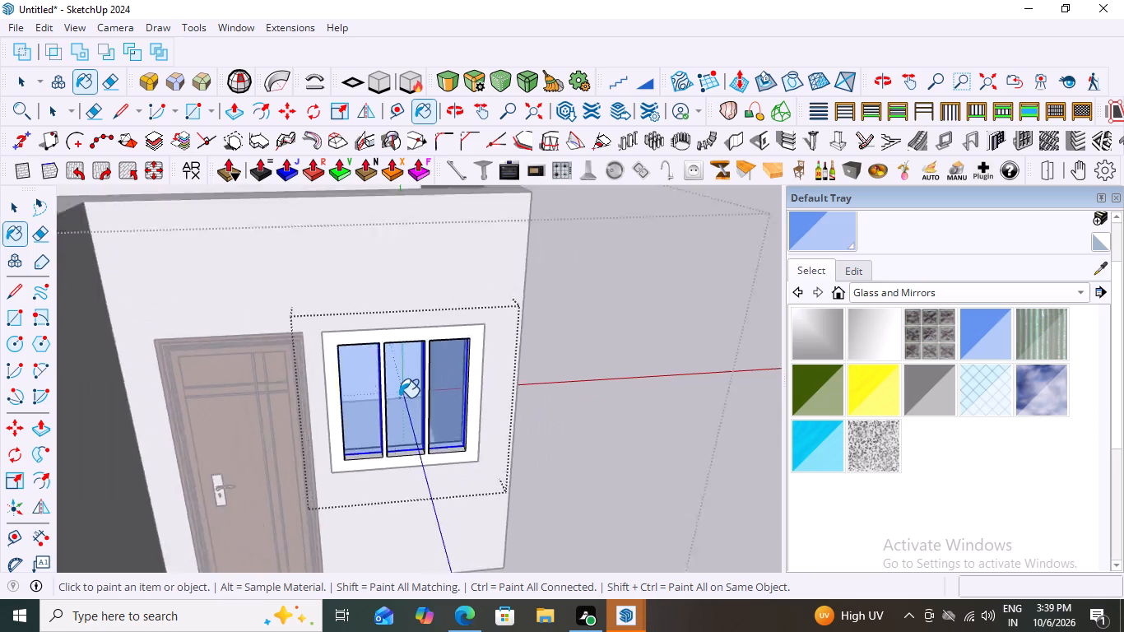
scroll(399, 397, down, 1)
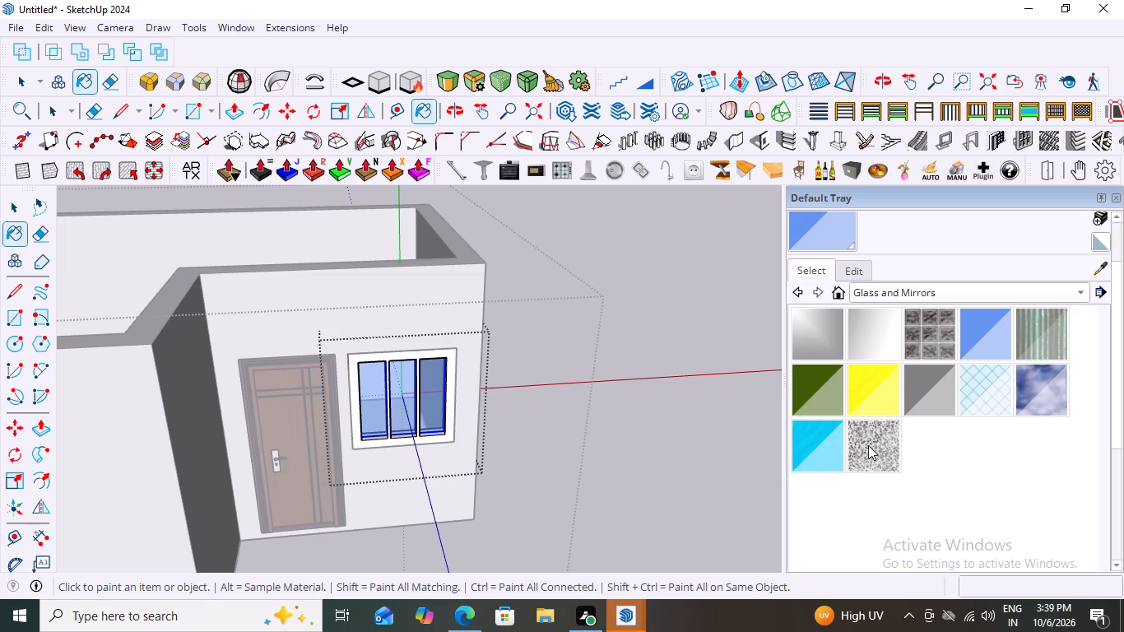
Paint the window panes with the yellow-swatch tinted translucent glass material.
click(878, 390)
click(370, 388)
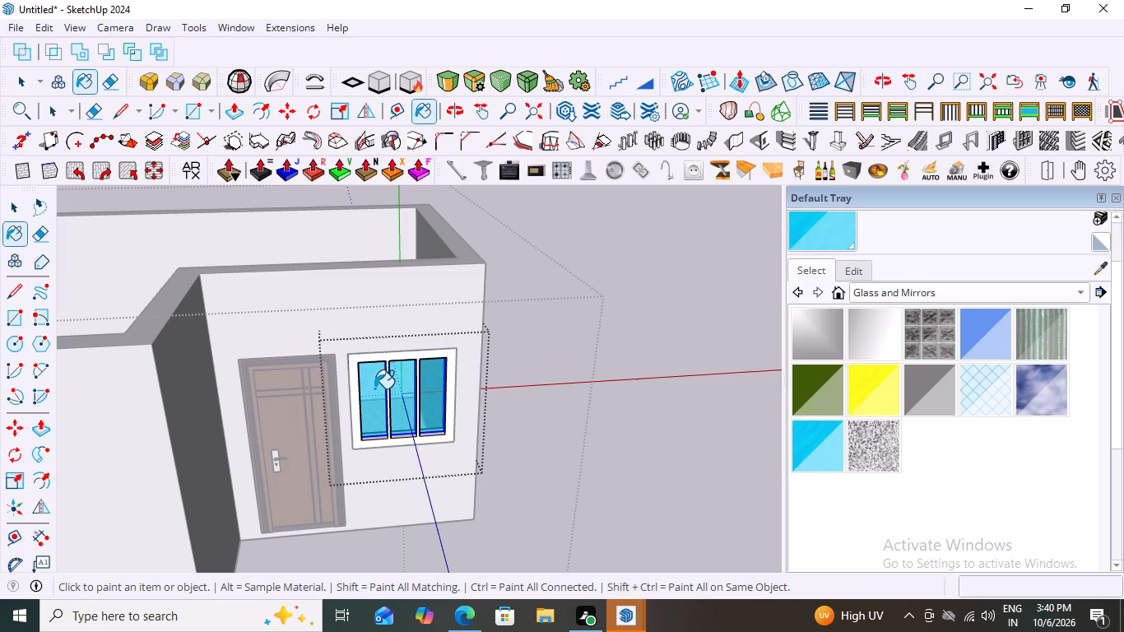
Create a new material from the tinted translucent glass, using the Color Wheel picker to give its preview a dark reddish-brown tint.
click(1095, 217)
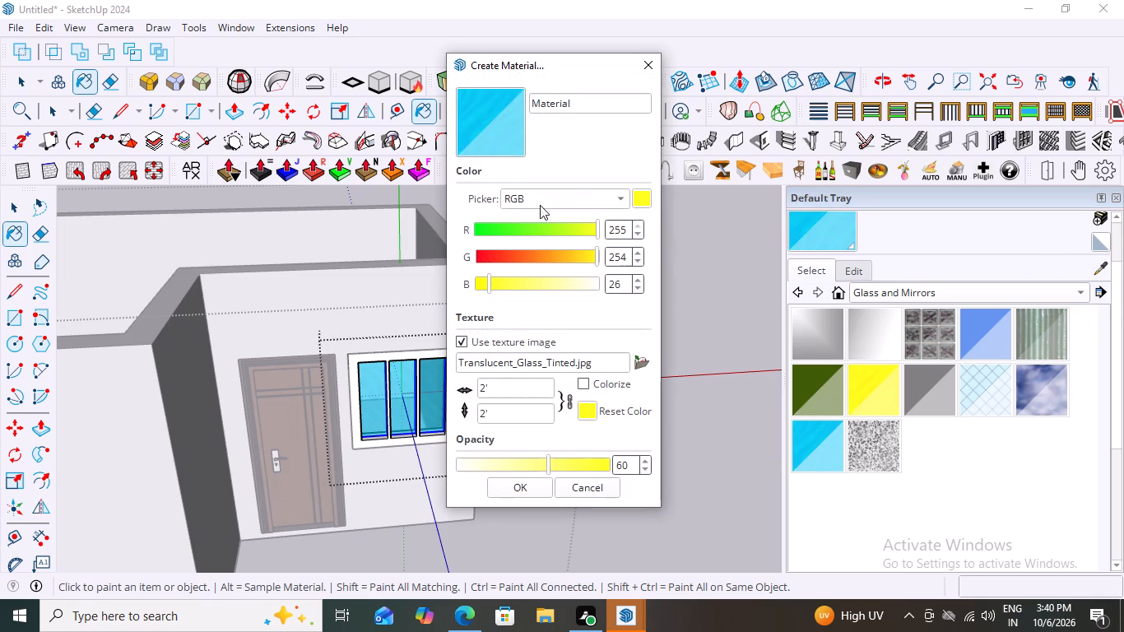
click(622, 197)
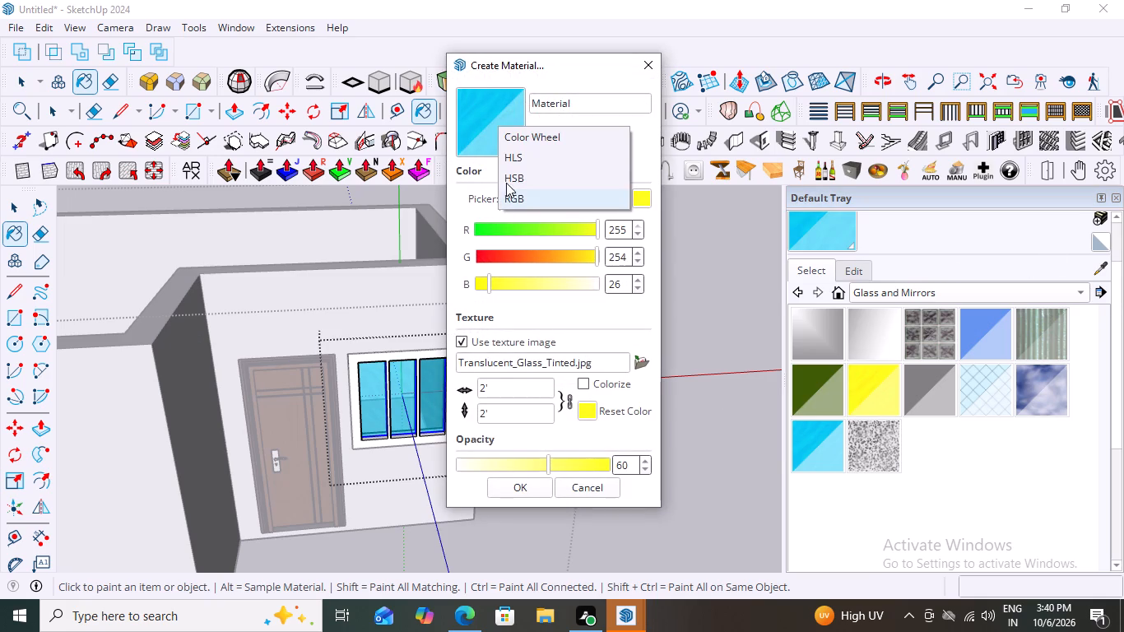
click(522, 137)
drag(550, 228, 553, 249)
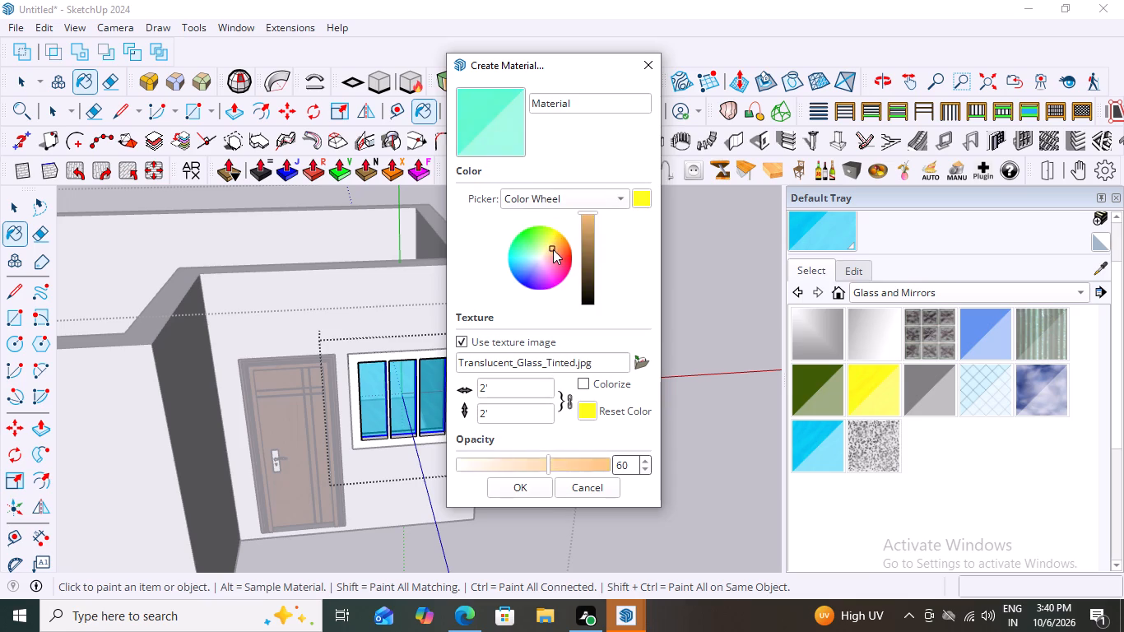
drag(553, 249, 530, 276)
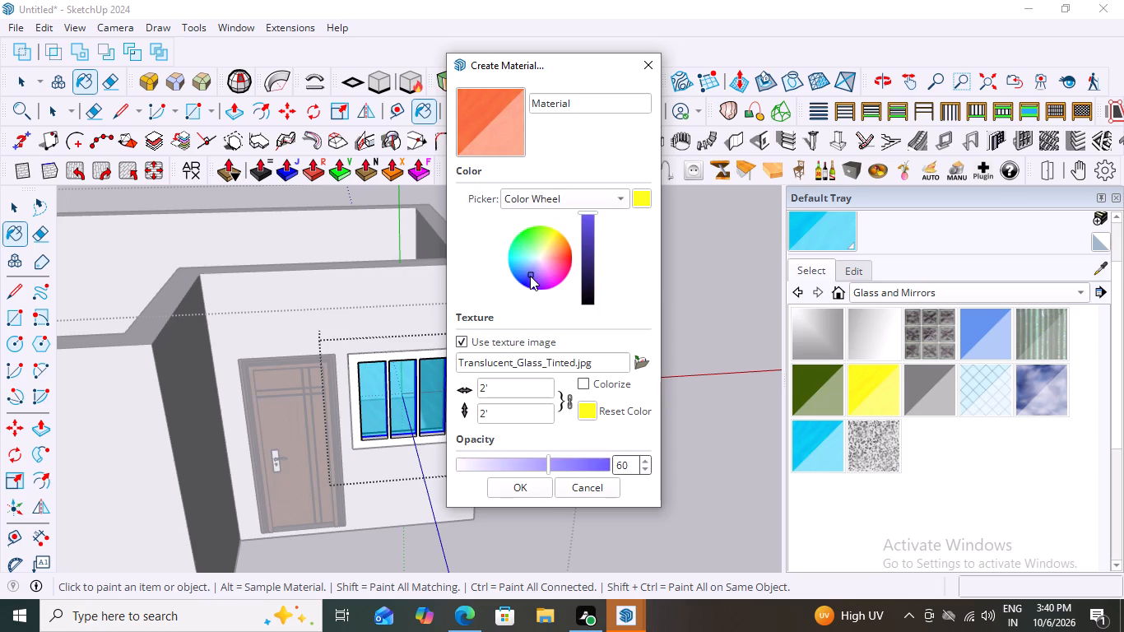
drag(530, 276, 530, 273)
drag(530, 273, 555, 258)
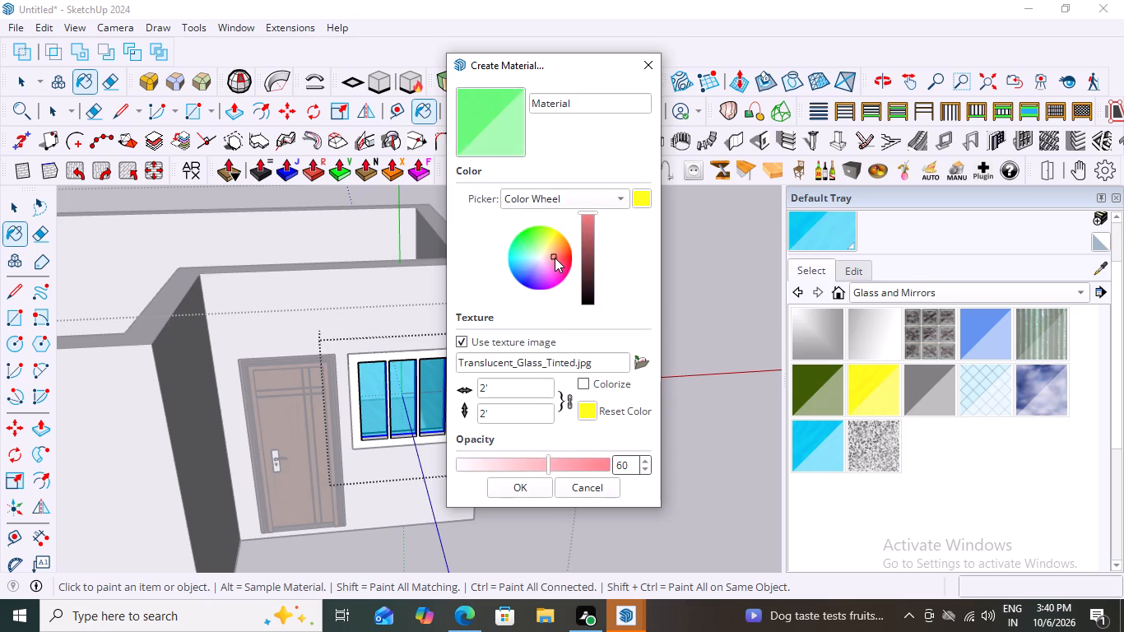
drag(555, 258, 532, 274)
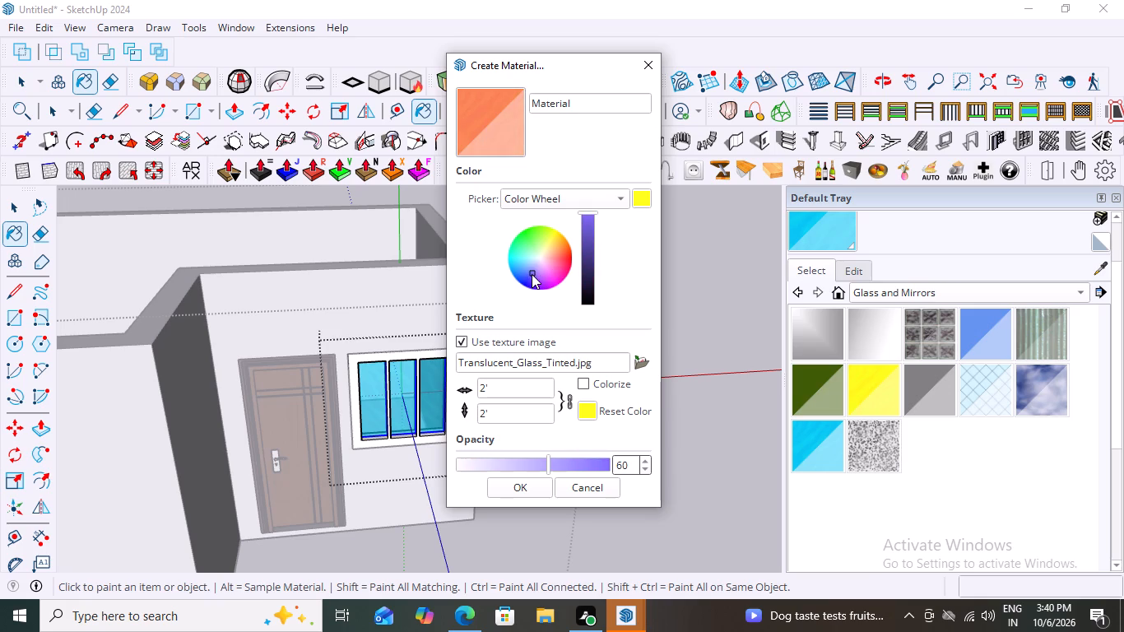
drag(532, 274, 531, 271)
drag(591, 211, 593, 236)
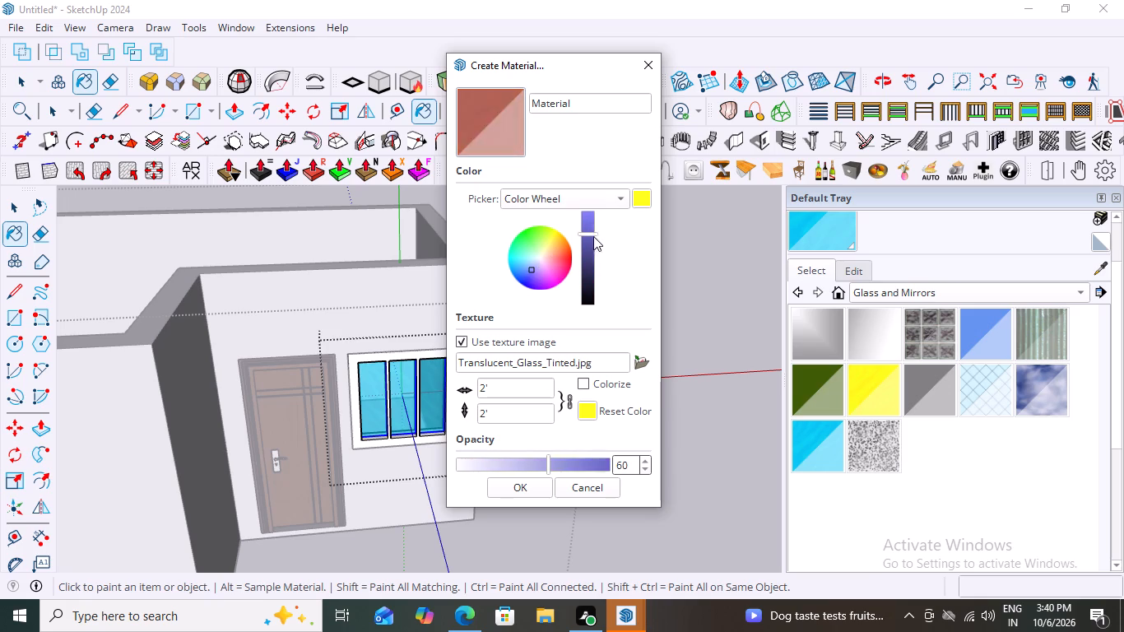
drag(593, 236, 593, 286)
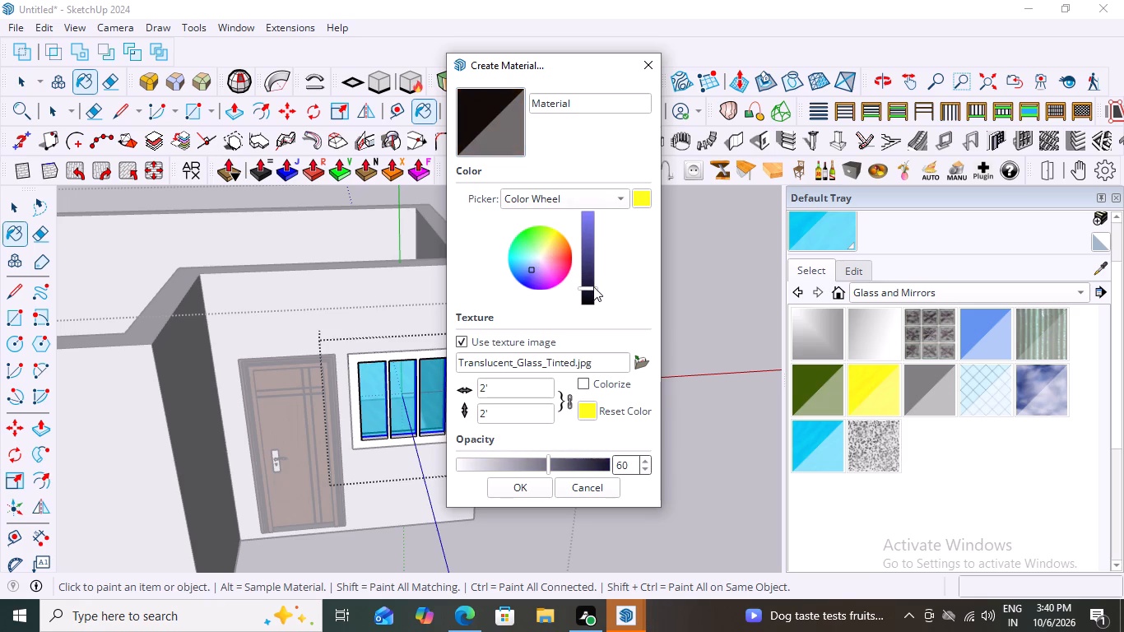
drag(593, 286, 587, 251)
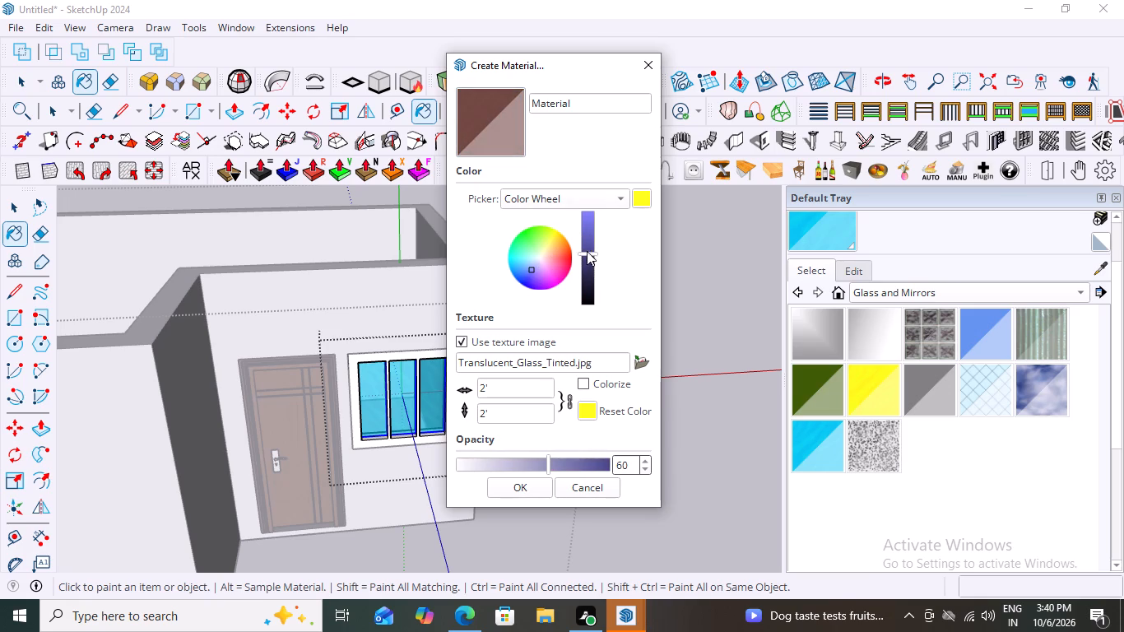
click(518, 486)
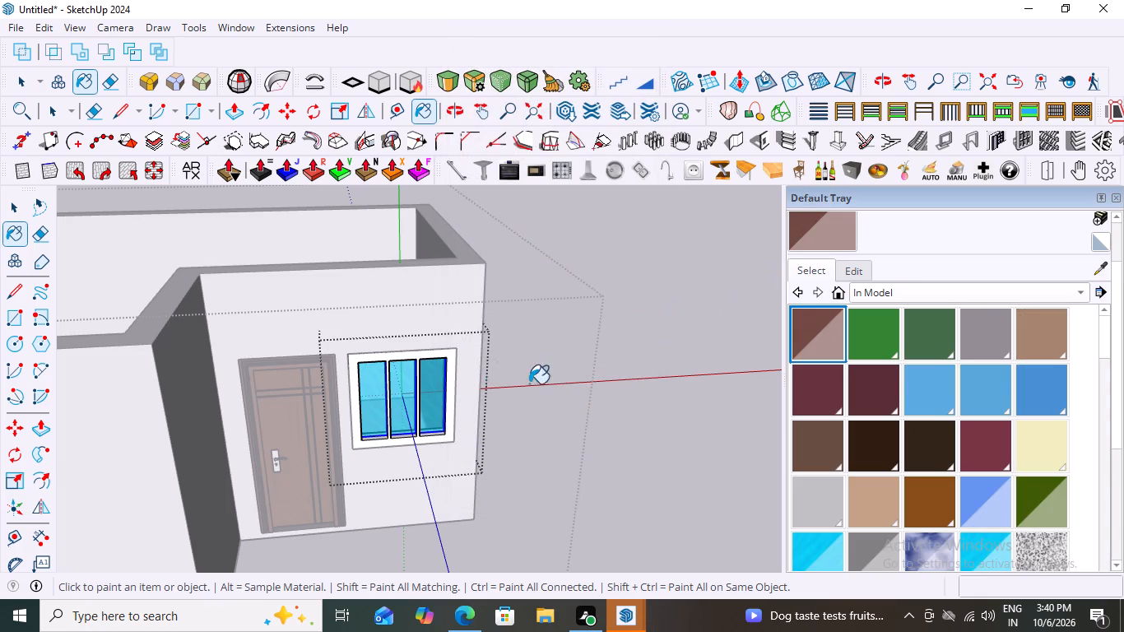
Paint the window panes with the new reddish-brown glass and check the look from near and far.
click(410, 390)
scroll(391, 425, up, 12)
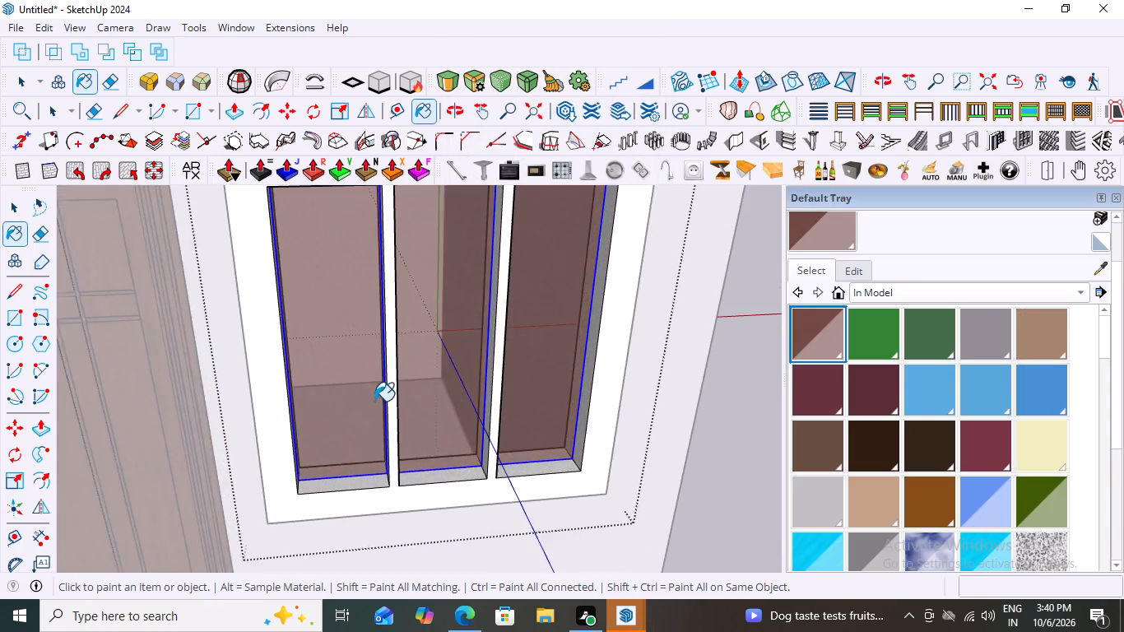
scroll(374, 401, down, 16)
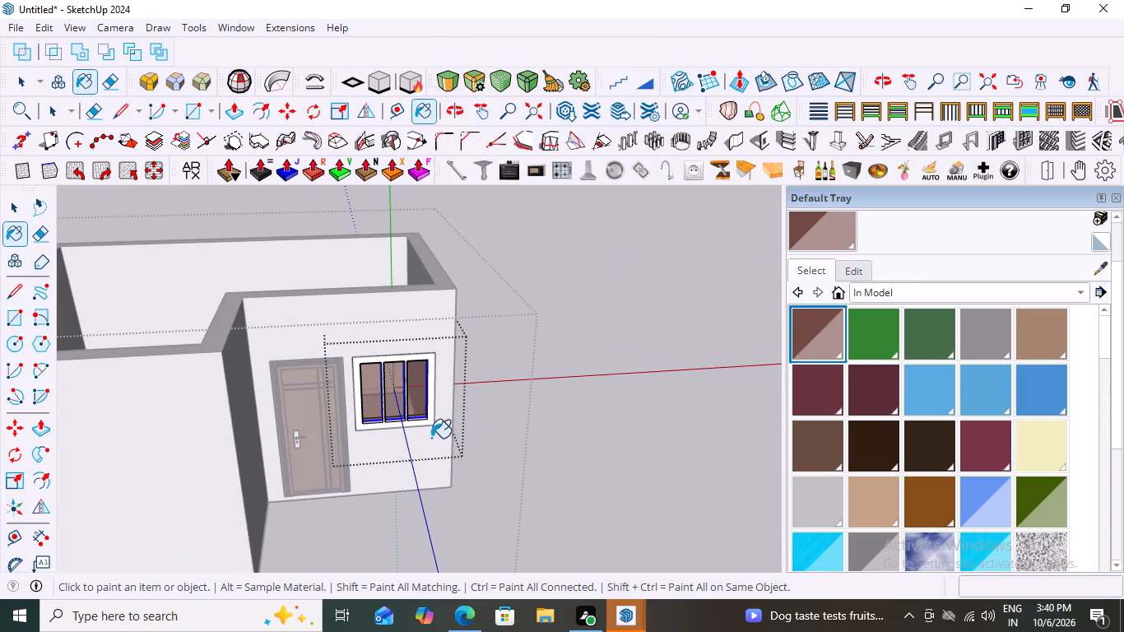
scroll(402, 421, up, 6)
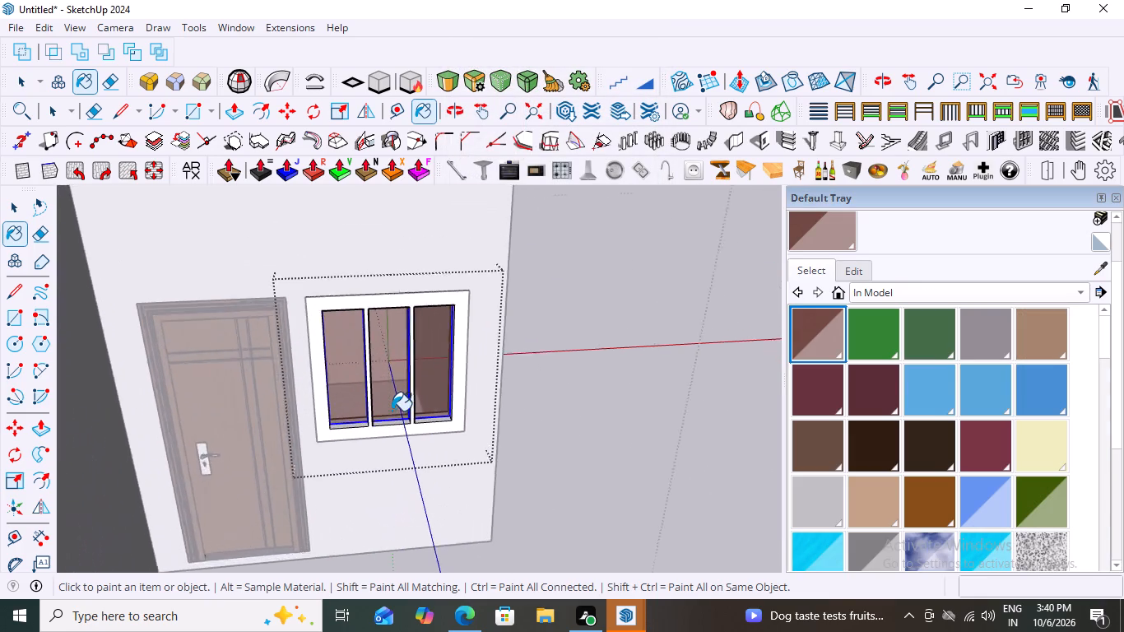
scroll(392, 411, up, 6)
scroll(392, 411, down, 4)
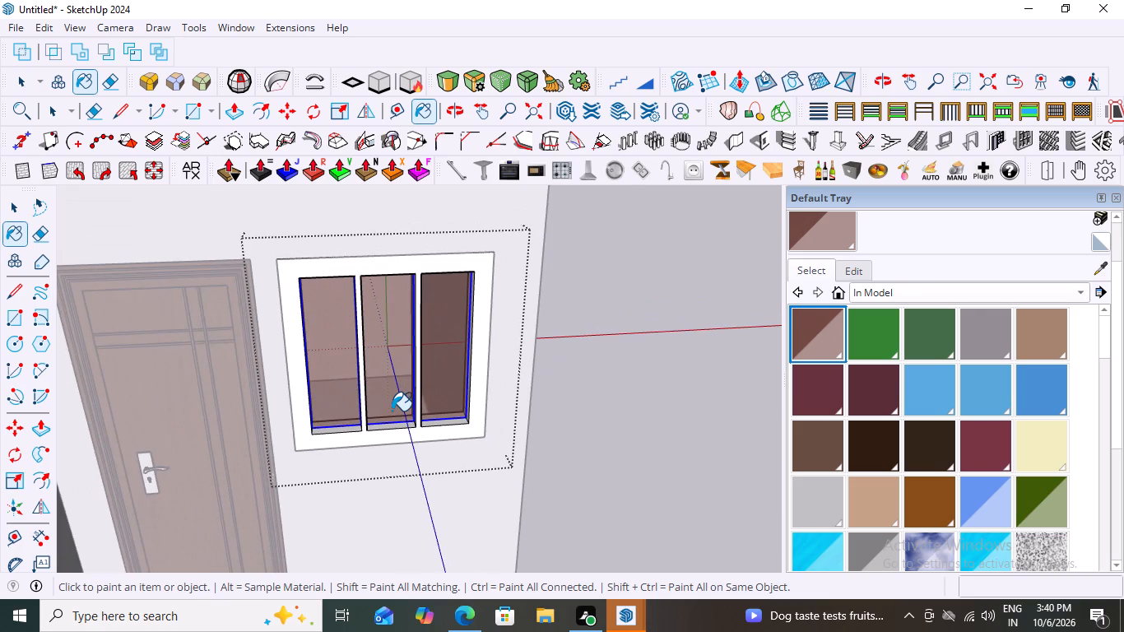
Create another translucent material from the reddish-brown glass, adjusting hue and brightness until its preview is dark green.
click(1095, 216)
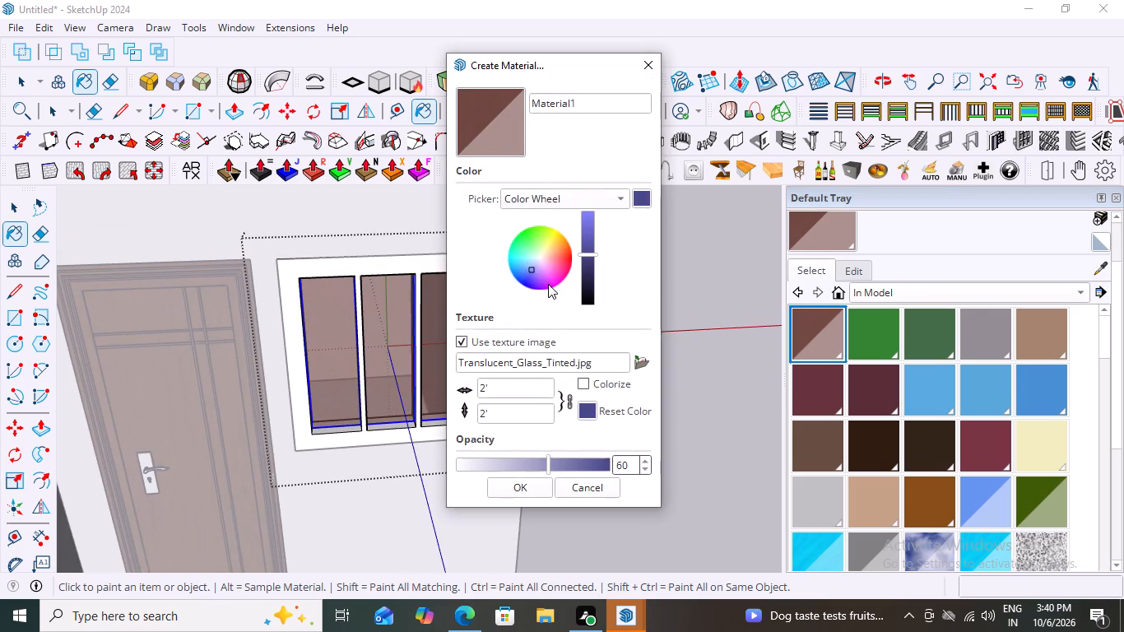
drag(530, 270, 551, 264)
click(551, 263)
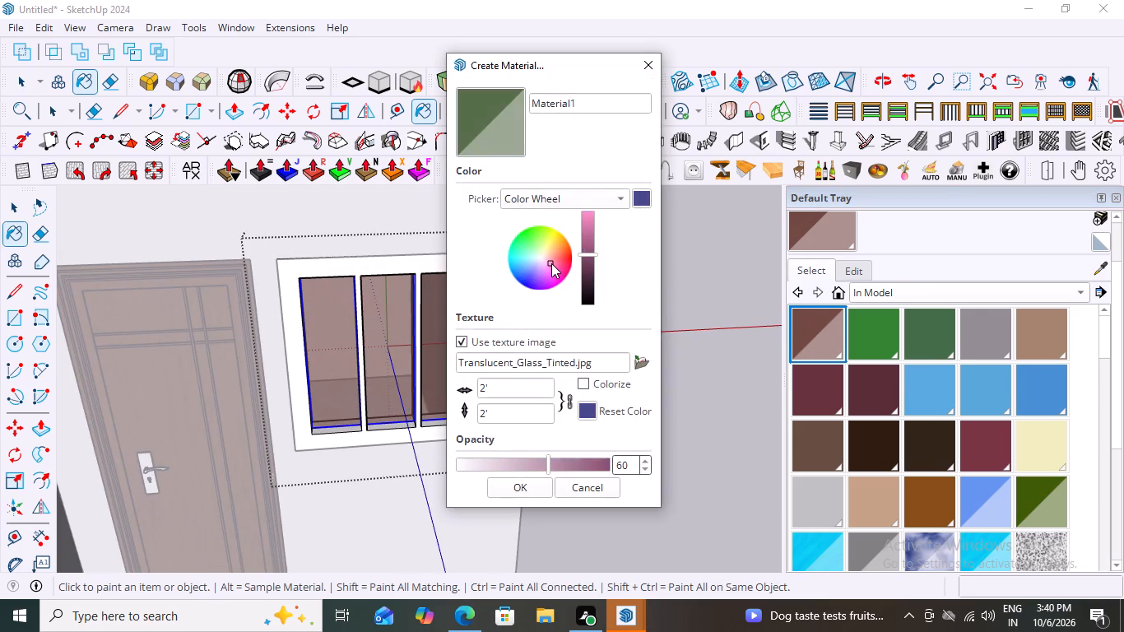
right_click(555, 261)
click(557, 258)
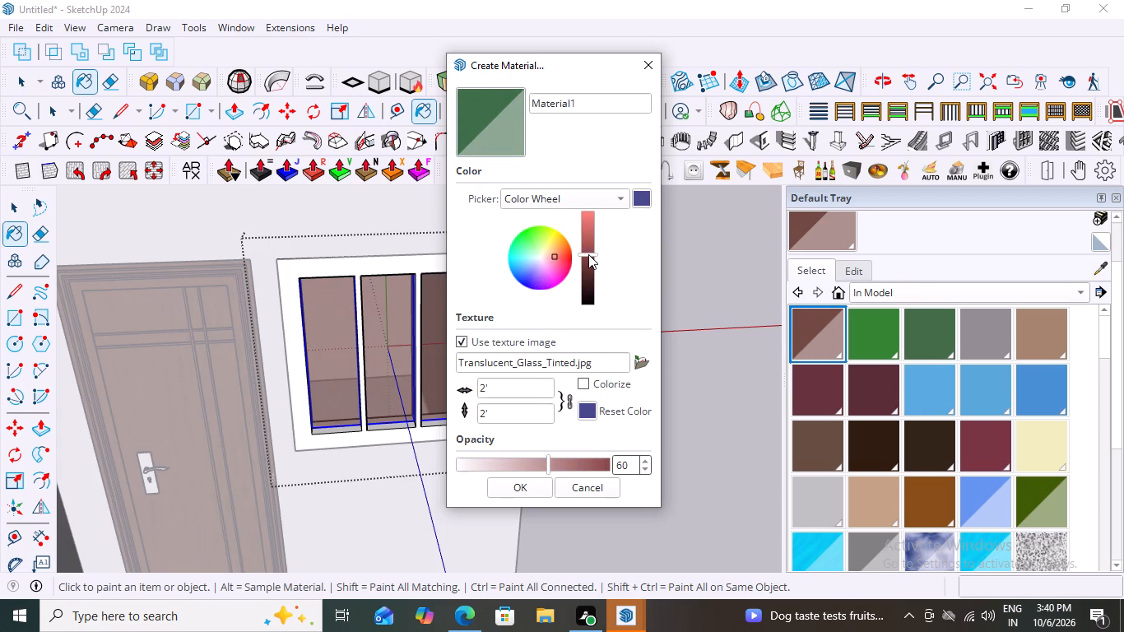
drag(588, 254, 592, 241)
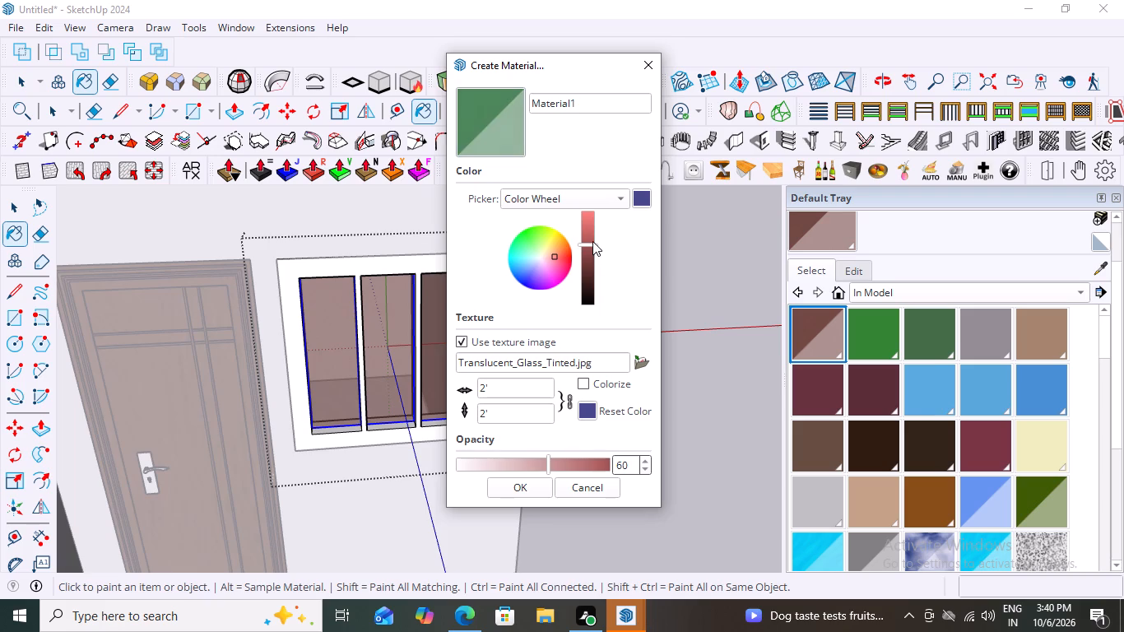
drag(592, 241, 591, 249)
drag(591, 249, 592, 263)
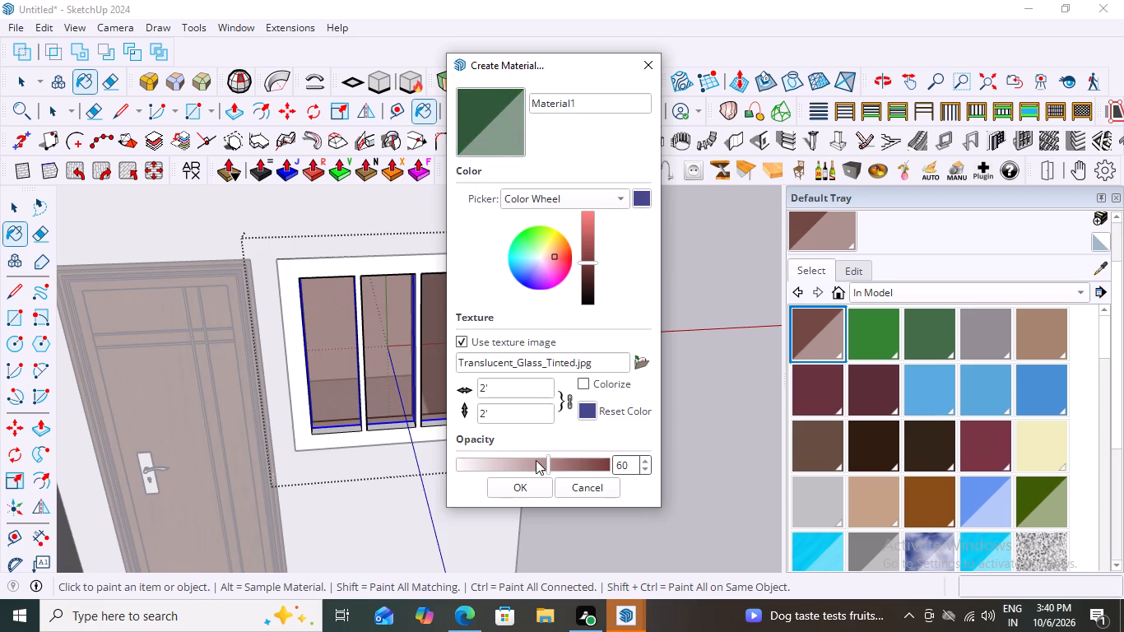
click(520, 485)
Paint the window panes with the new dark green glass and check them up close.
click(388, 339)
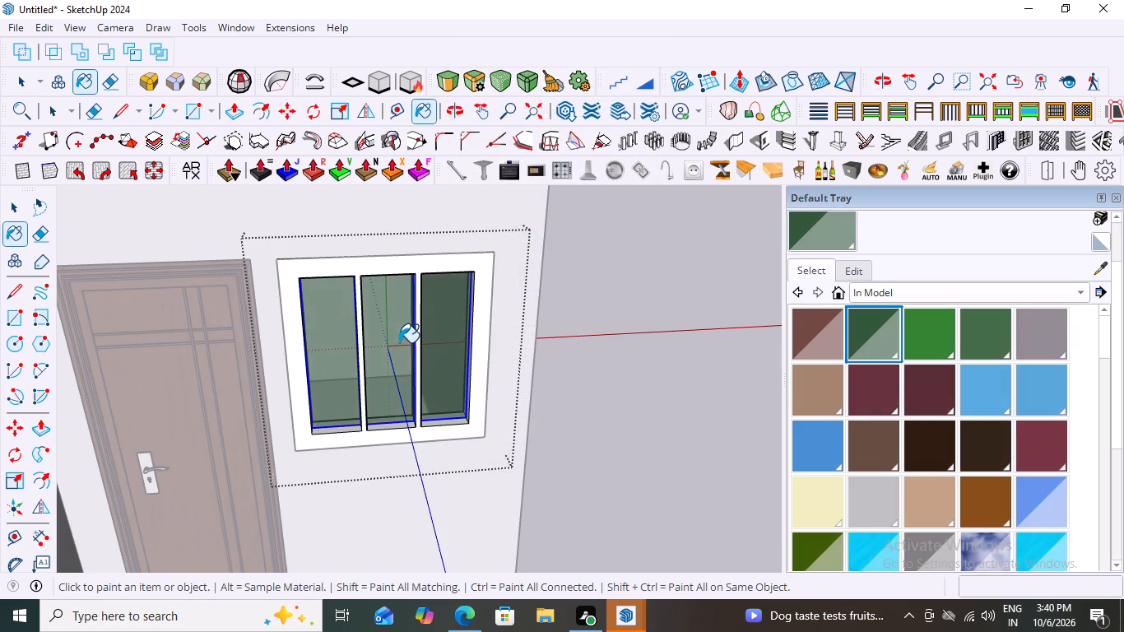
scroll(347, 395, up, 7)
scroll(355, 388, down, 3)
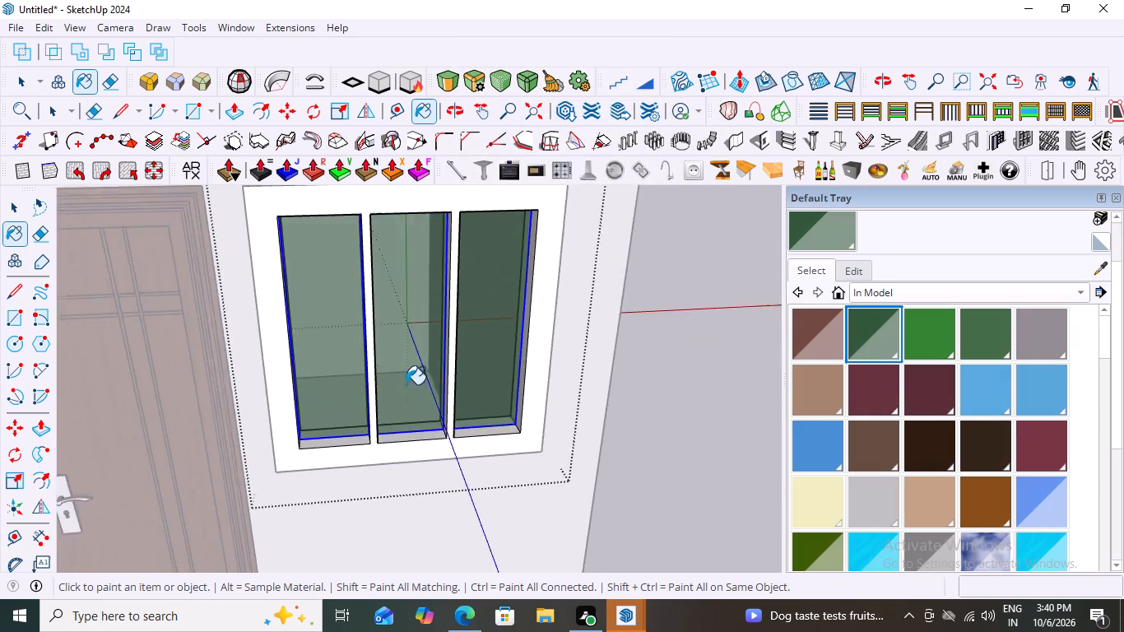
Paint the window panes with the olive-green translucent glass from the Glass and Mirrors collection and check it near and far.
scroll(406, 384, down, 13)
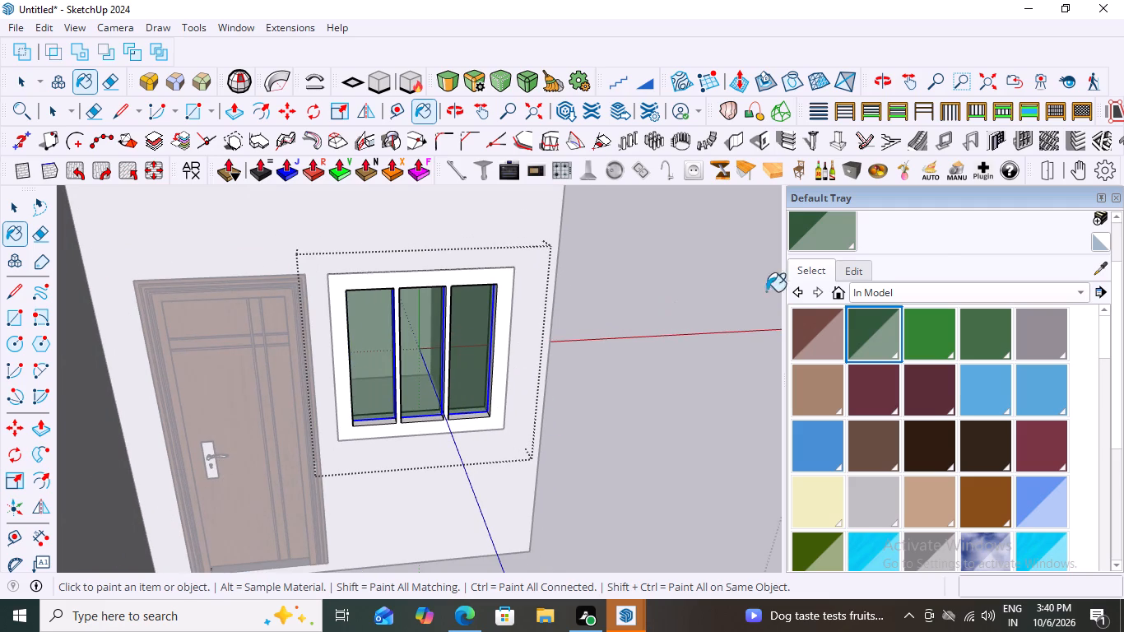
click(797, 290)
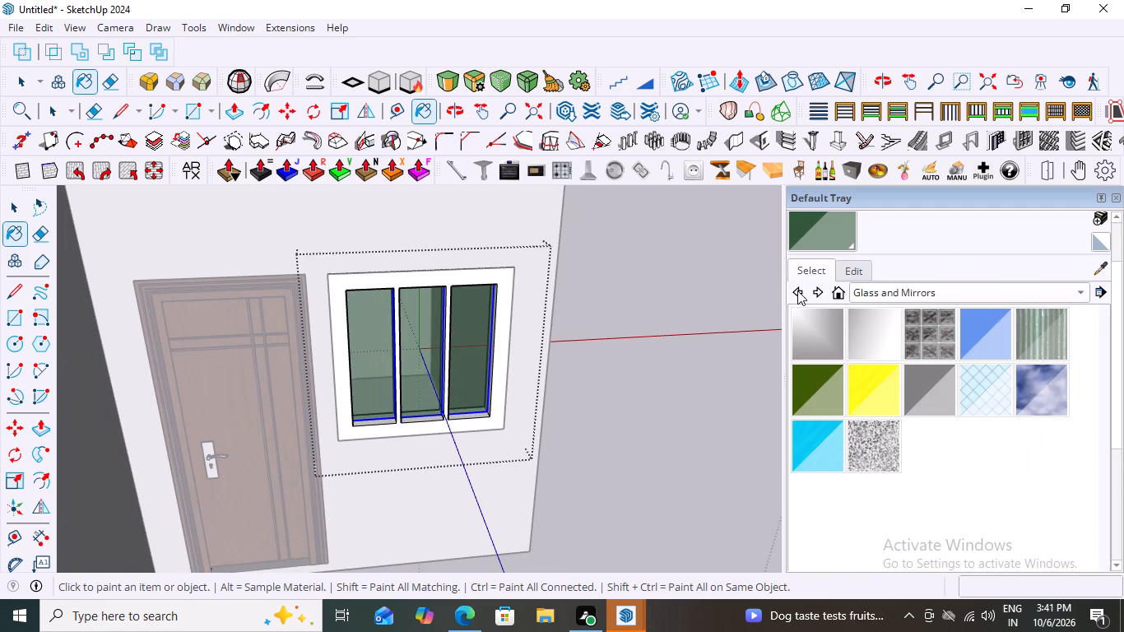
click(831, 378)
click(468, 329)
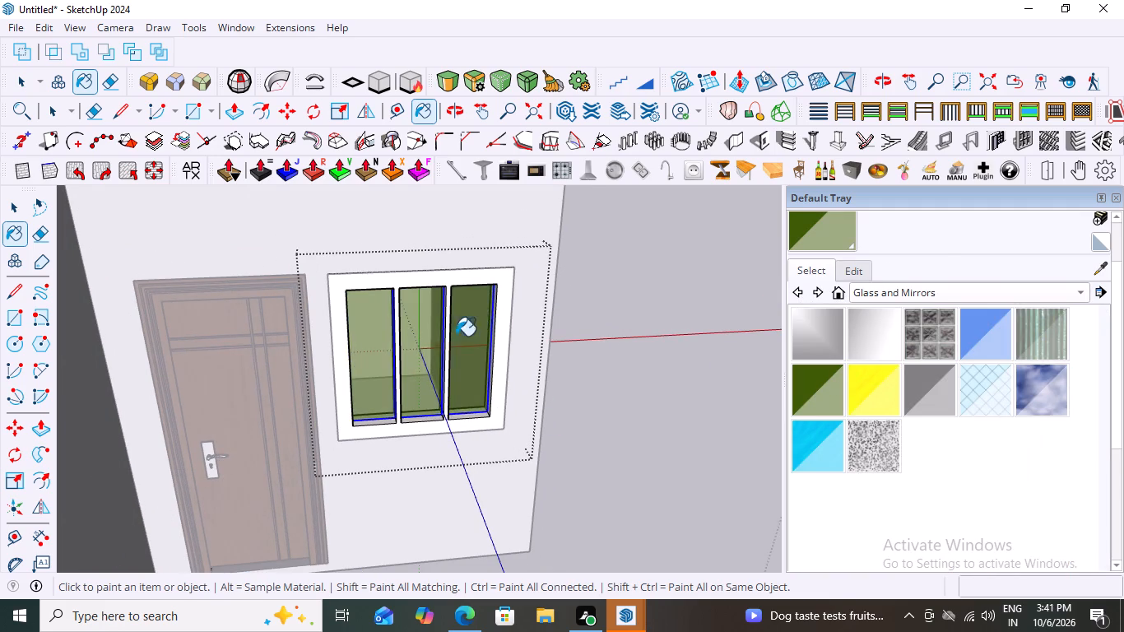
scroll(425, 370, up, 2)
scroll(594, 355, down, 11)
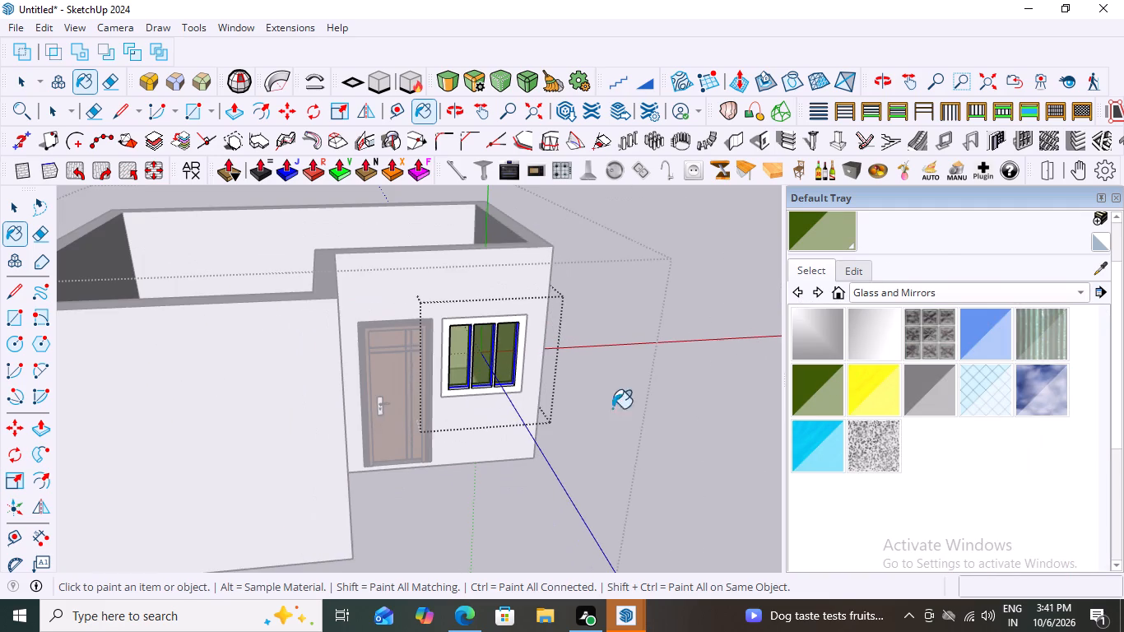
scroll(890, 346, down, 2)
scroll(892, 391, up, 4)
Paint the window panes with the light-blue translucent glass from the Glass and Mirrors collection and exit the window group.
click(828, 444)
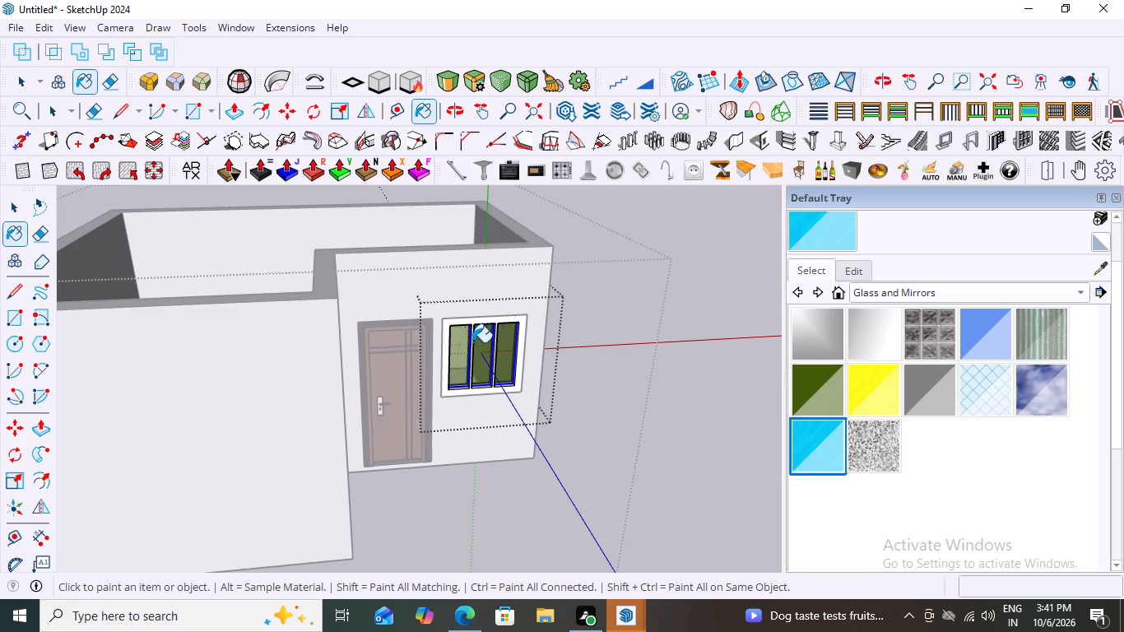
click(485, 343)
scroll(481, 365, up, 12)
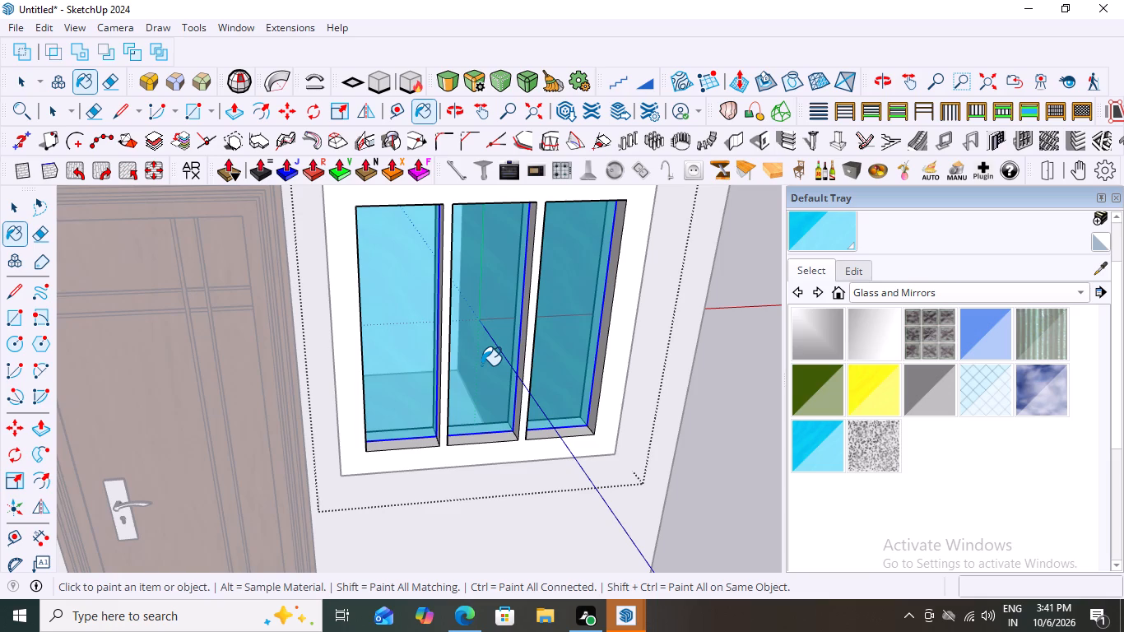
scroll(486, 365, down, 9)
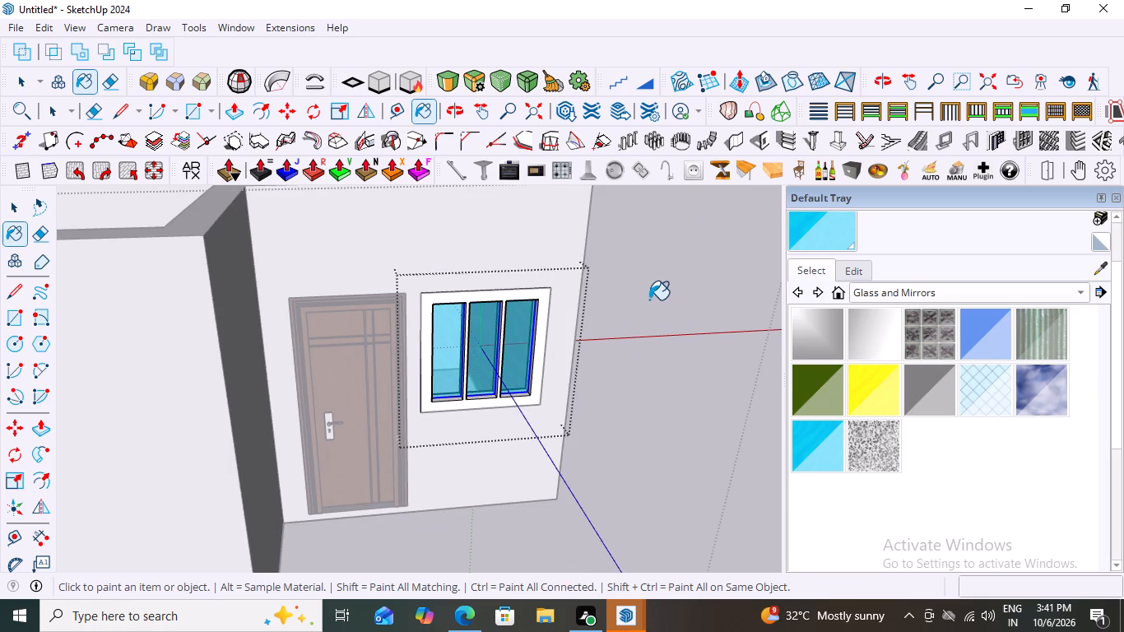
key(space)
click(685, 289)
scroll(483, 377, down, 7)
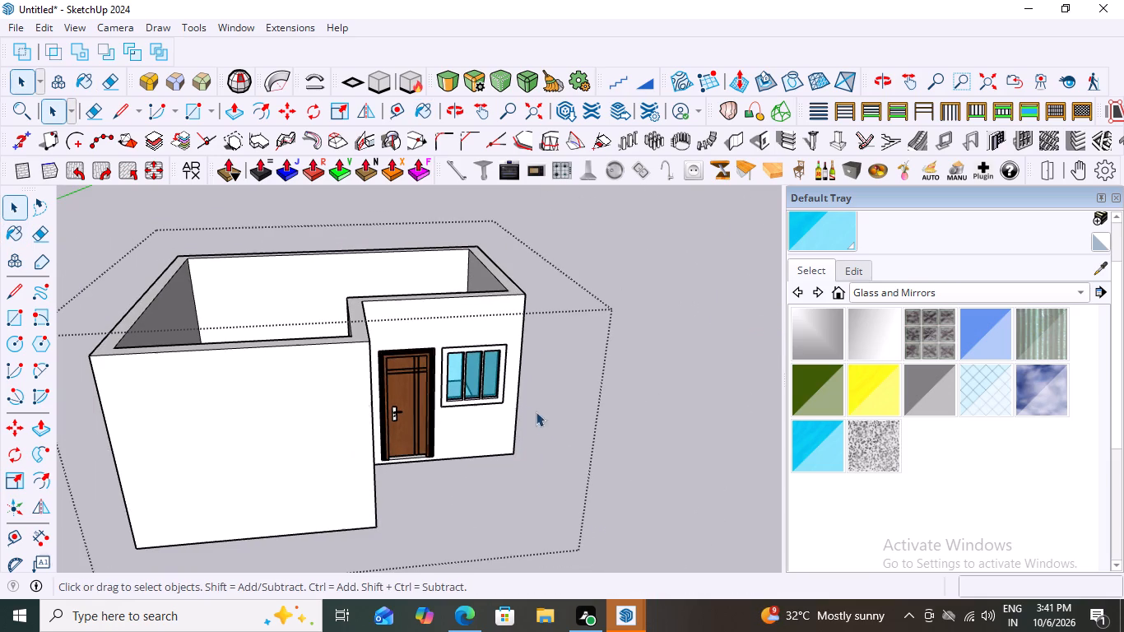
Examine the house front with the blue window glass from several angles, both near and far.
scroll(300, 292, down, 2)
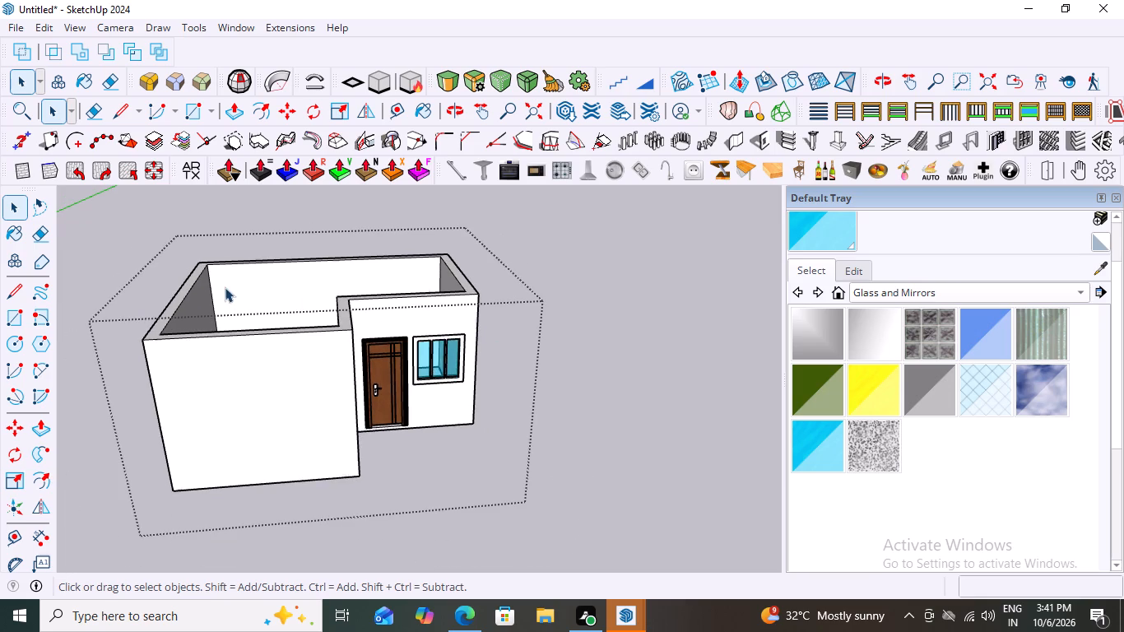
scroll(206, 274, down, 1)
scroll(590, 411, down, 2)
middle_drag(523, 356, 488, 306)
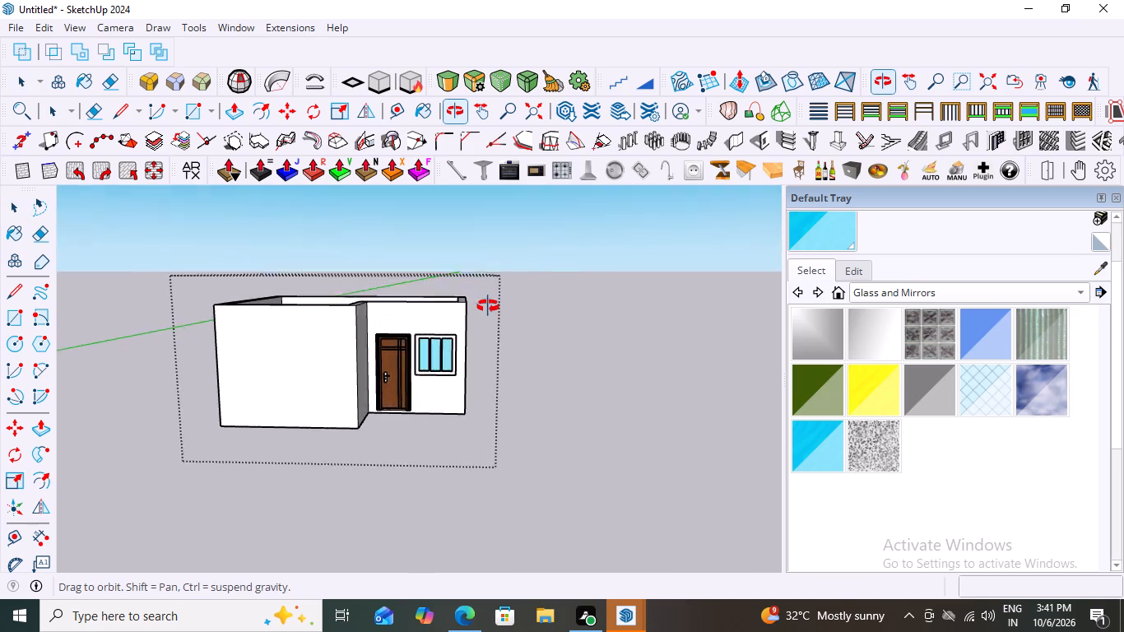
middle_drag(488, 306, 495, 312)
scroll(441, 337, up, 14)
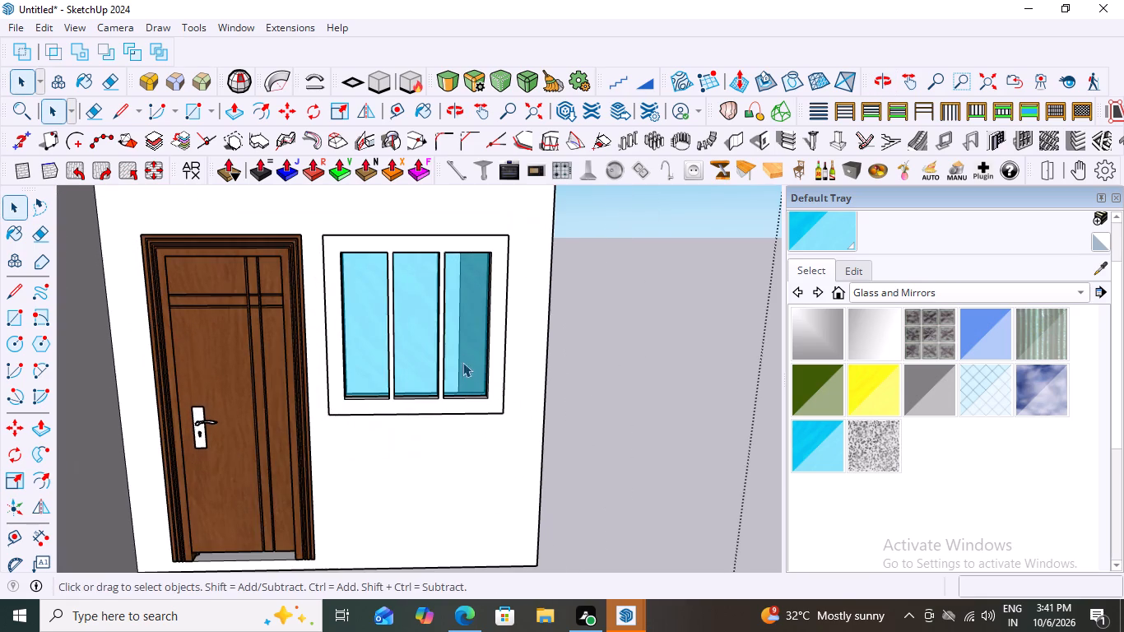
middle_drag(472, 383, 467, 407)
scroll(468, 403, down, 2)
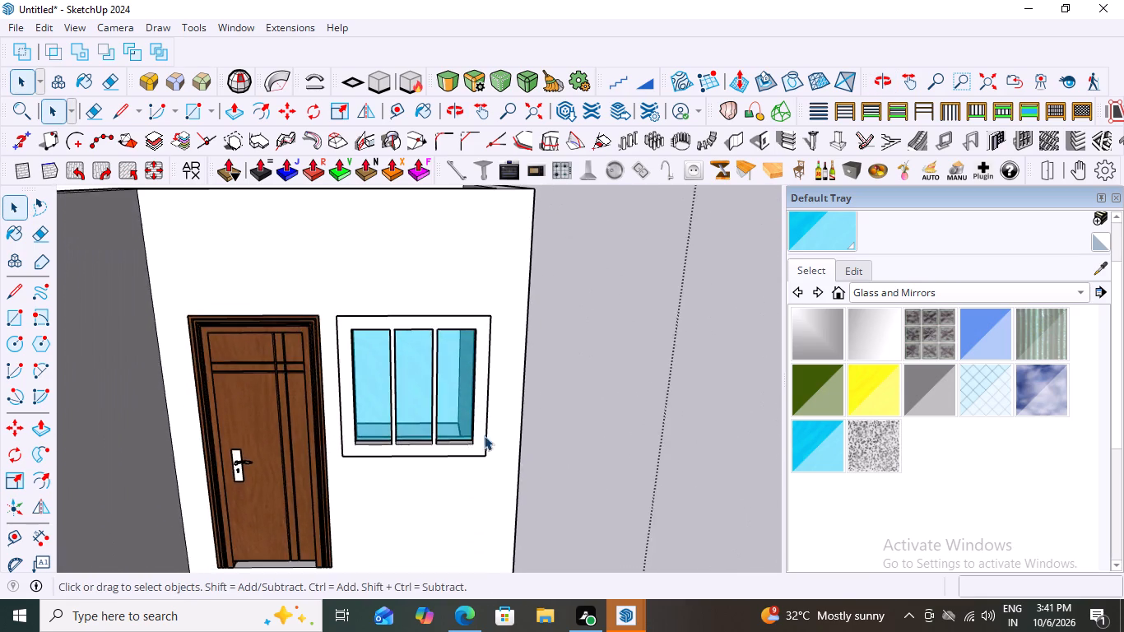
scroll(481, 438, down, 4)
scroll(438, 476, up, 4)
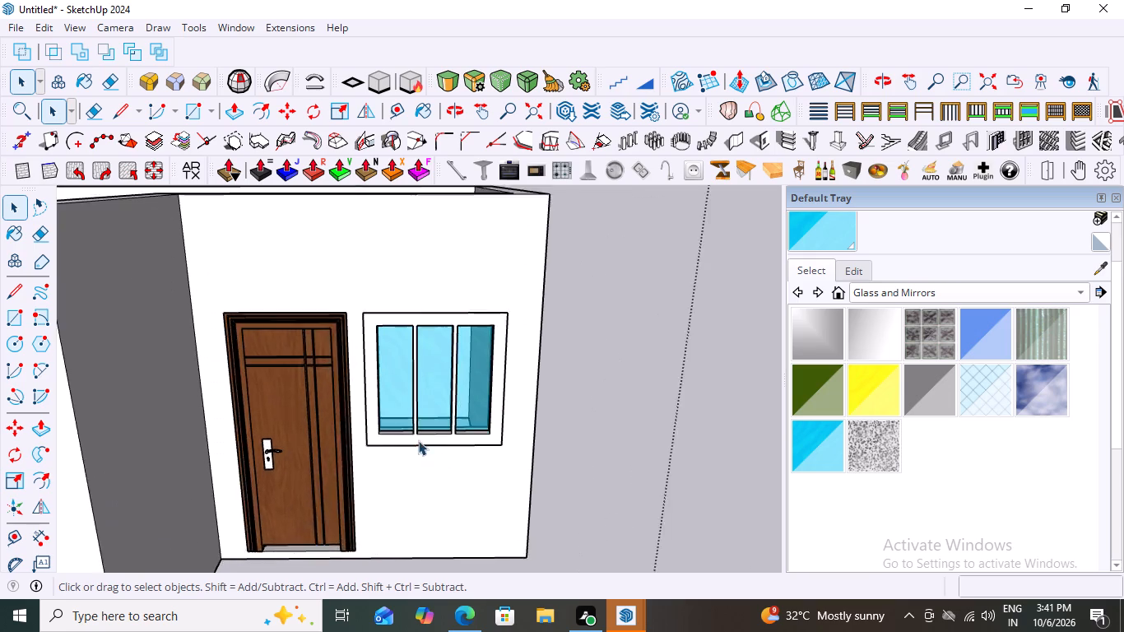
scroll(418, 440, up, 2)
middle_drag(479, 486, 484, 533)
scroll(484, 533, up, 1)
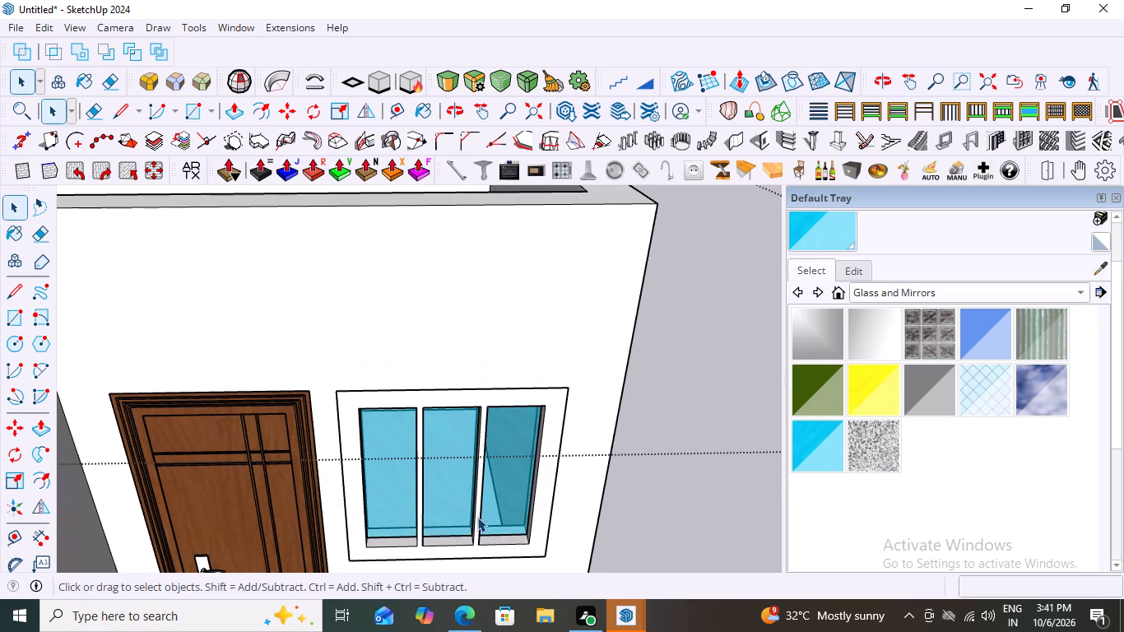
scroll(477, 517, up, 2)
scroll(502, 443, down, 7)
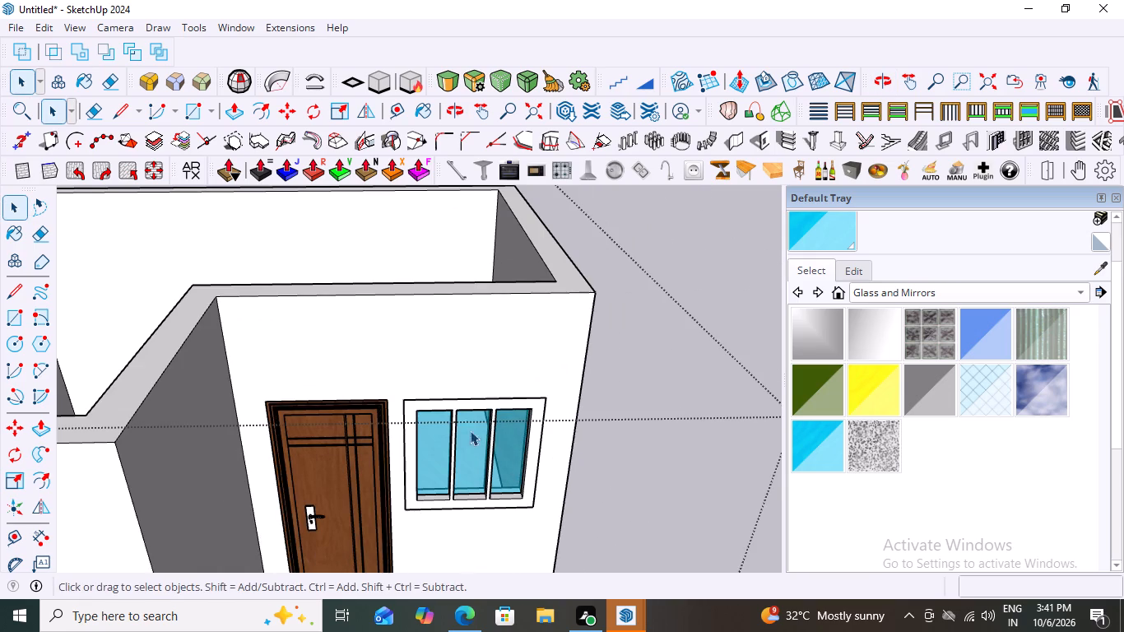
scroll(512, 448, down, 8)
middle_drag(539, 450, 527, 344)
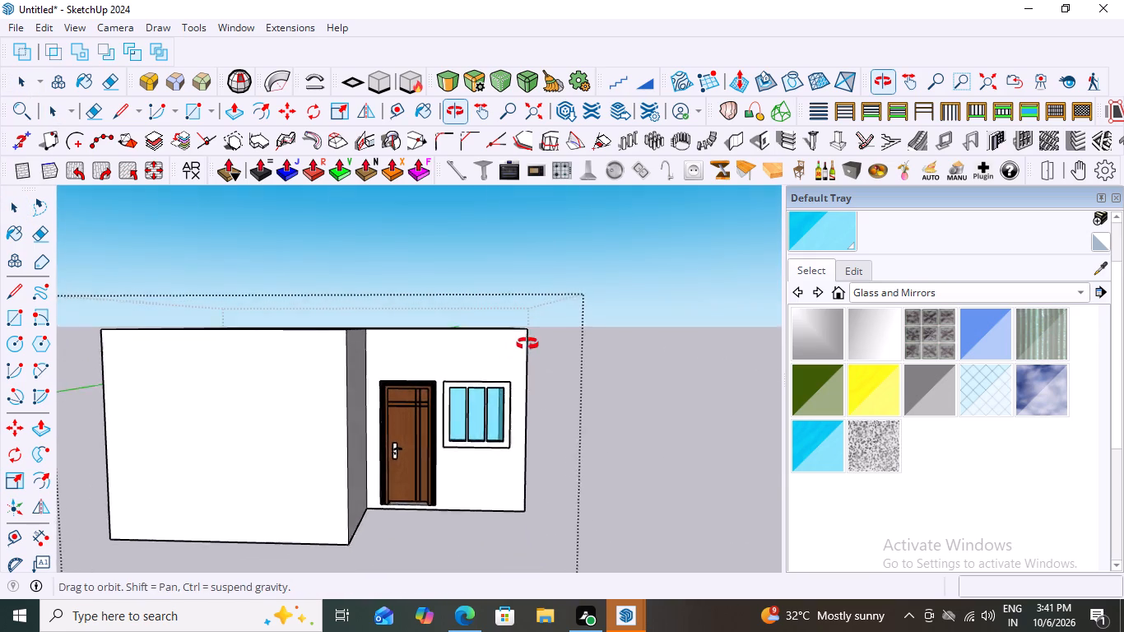
middle_drag(527, 344, 539, 344)
middle_drag(499, 336, 460, 332)
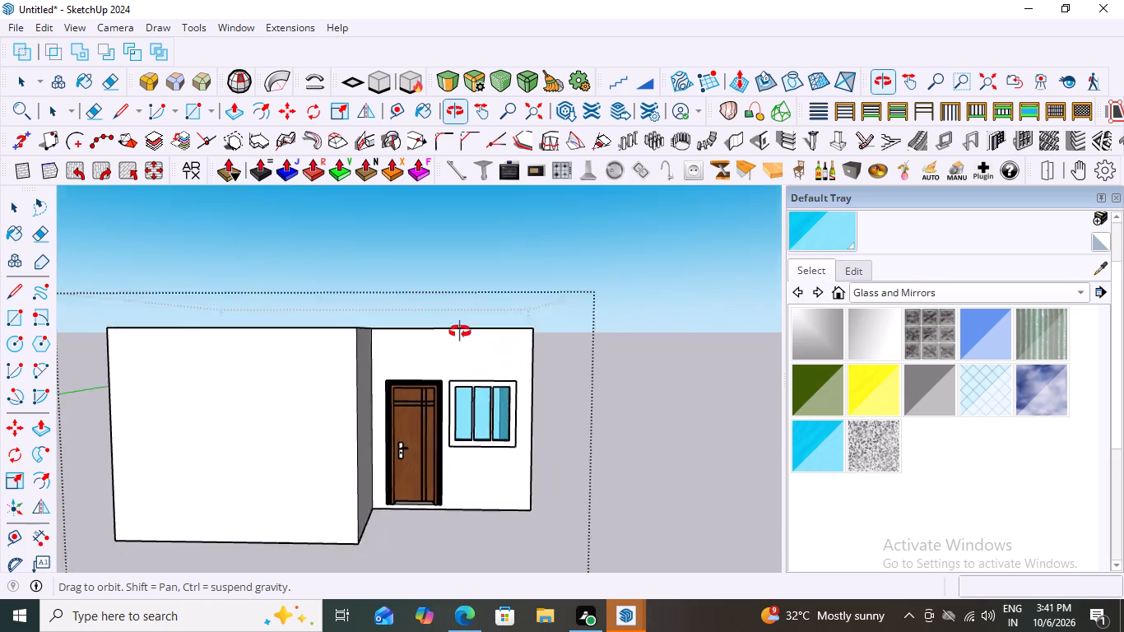
middle_drag(460, 332, 501, 349)
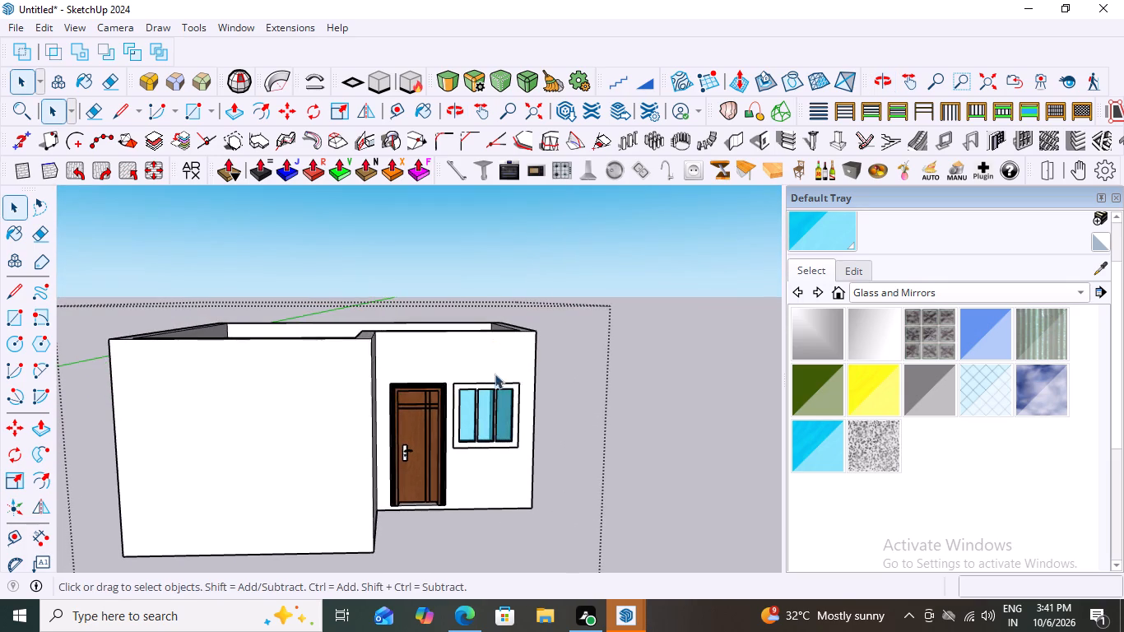
scroll(446, 408, up, 8)
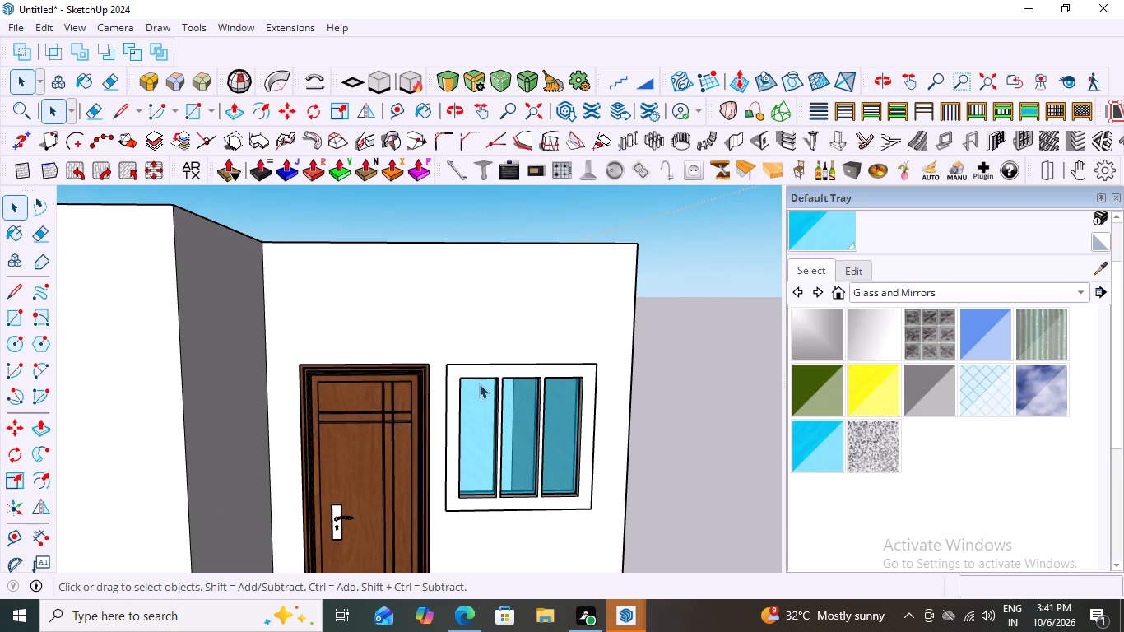
scroll(433, 362, up, 11)
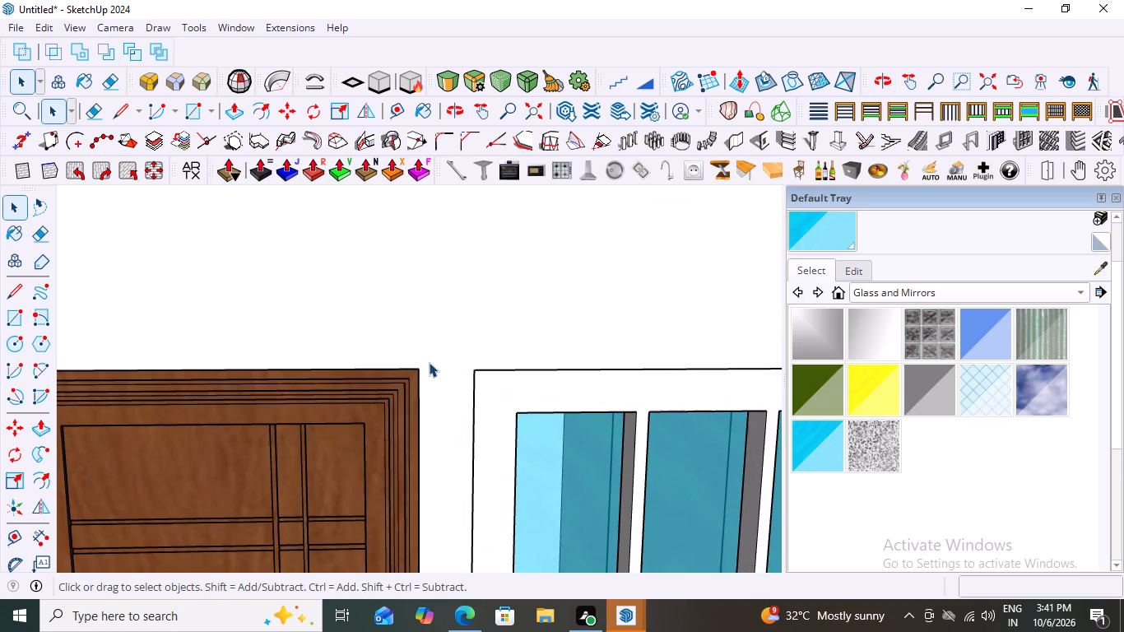
scroll(402, 351, down, 16)
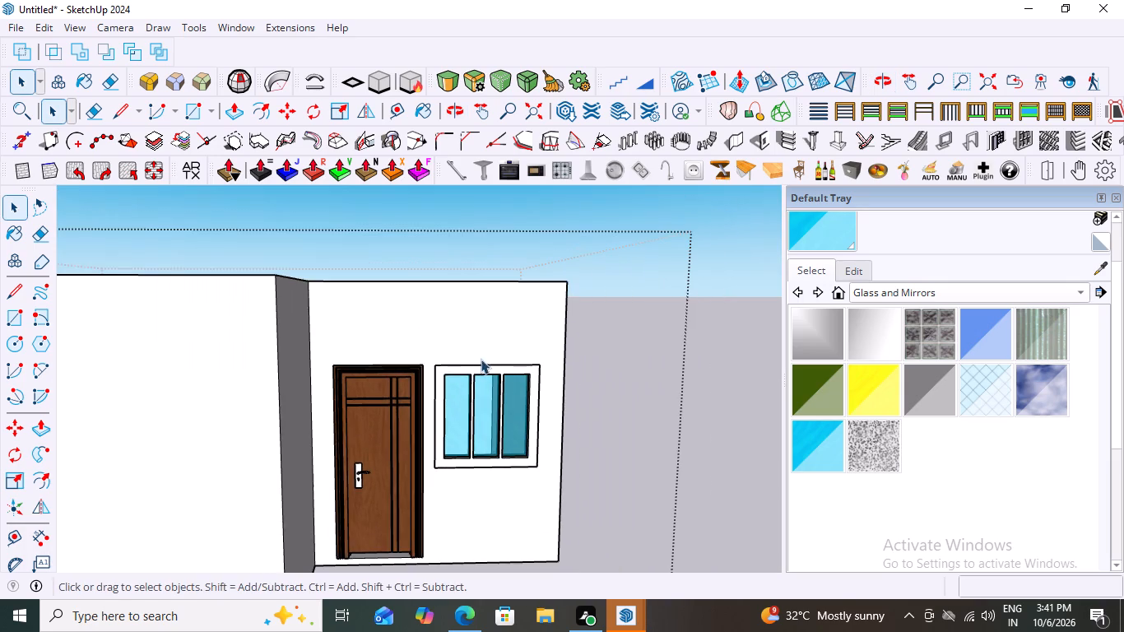
Open the front window group for editing and select the front face of its white frame.
click(486, 367)
double_click(486, 367)
double_click(486, 367)
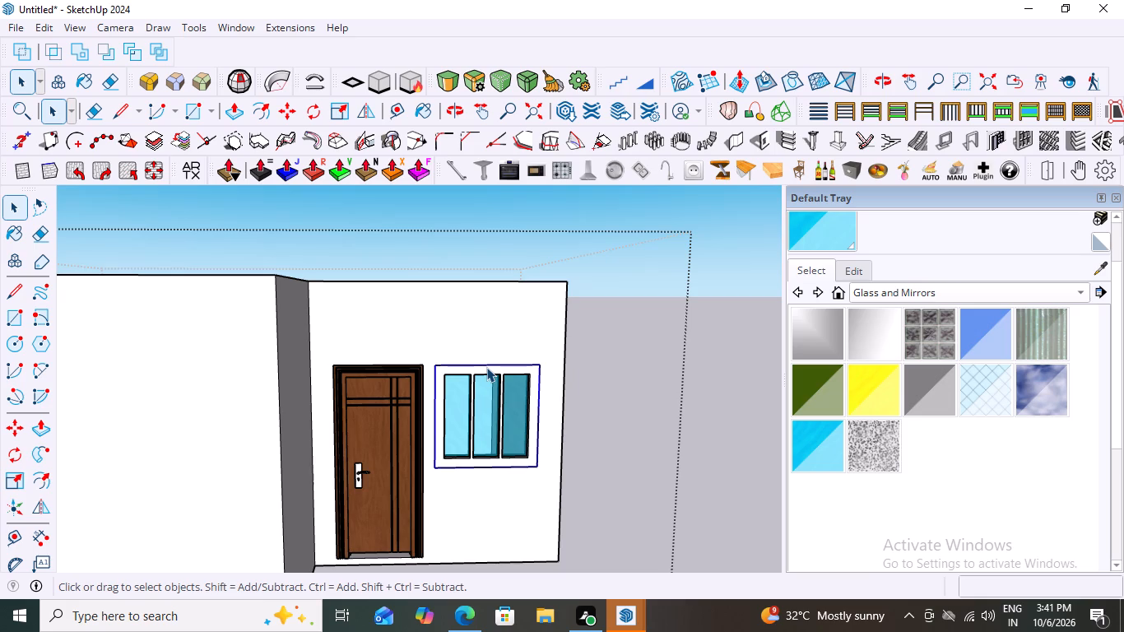
scroll(495, 372, up, 7)
middle_drag(529, 357, 536, 405)
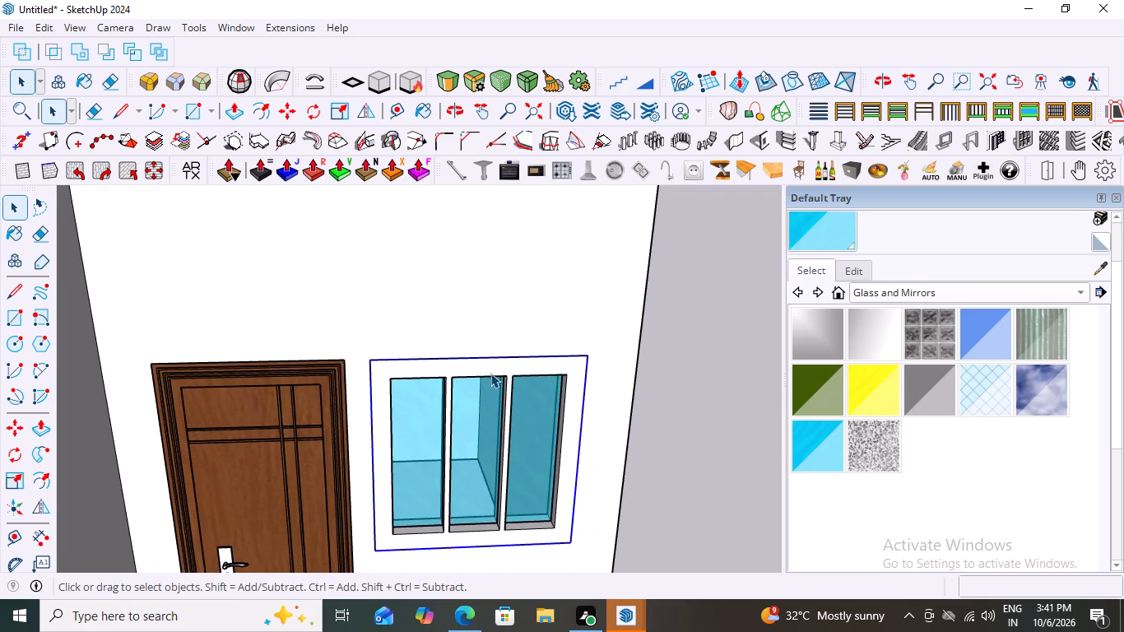
double_click(485, 369)
scroll(495, 379, up, 3)
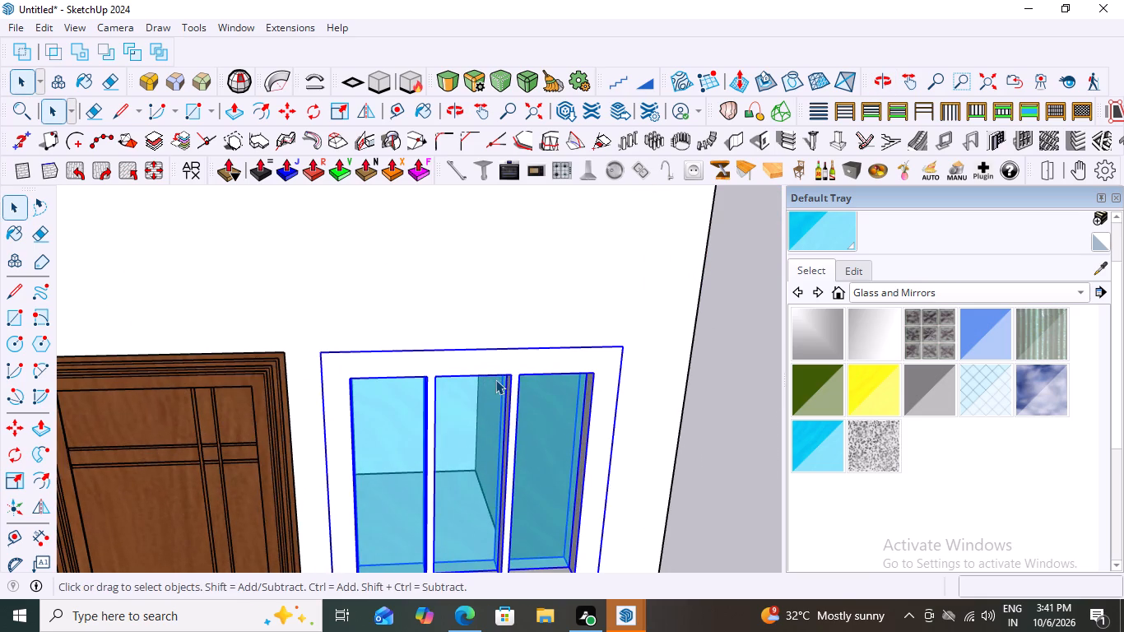
scroll(495, 379, down, 4)
double_click(511, 363)
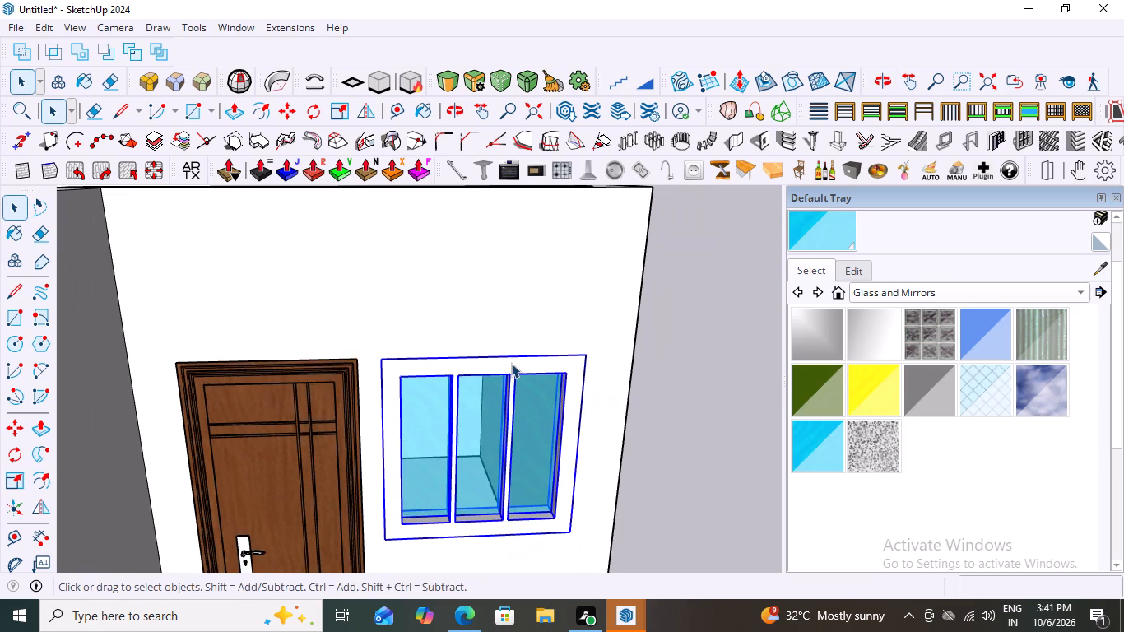
click(511, 363)
scroll(509, 367, up, 5)
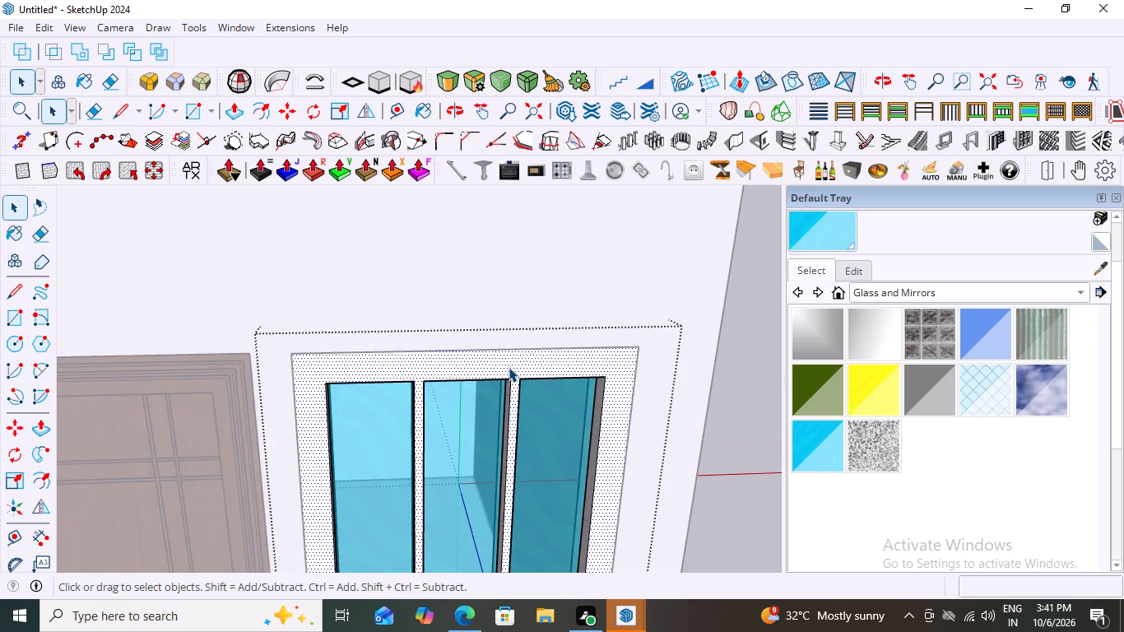
scroll(509, 367, down, 5)
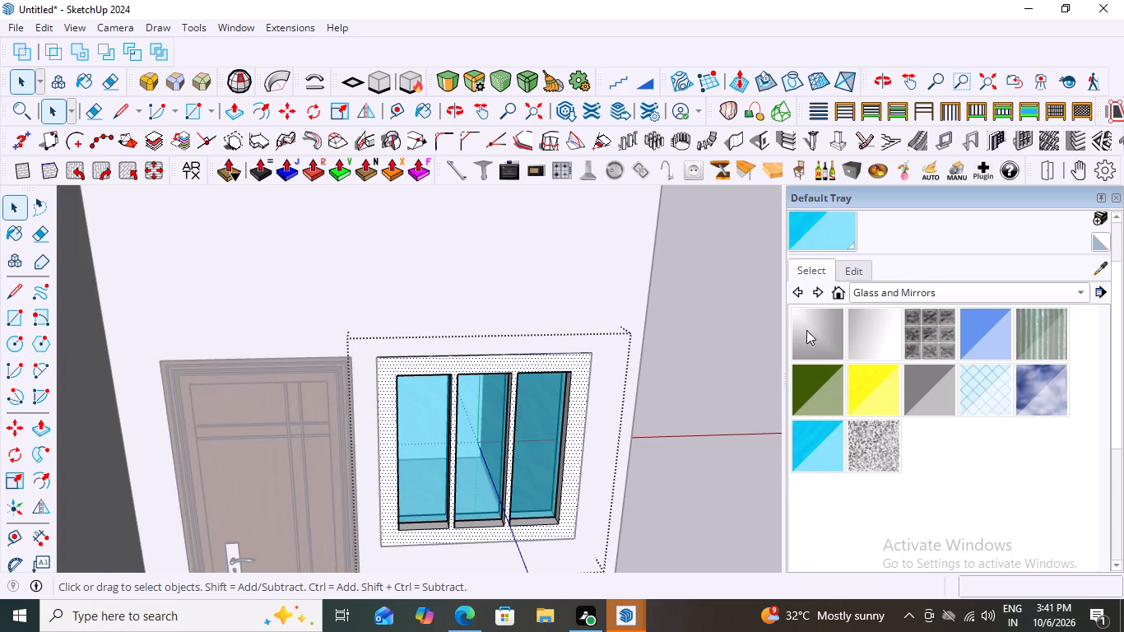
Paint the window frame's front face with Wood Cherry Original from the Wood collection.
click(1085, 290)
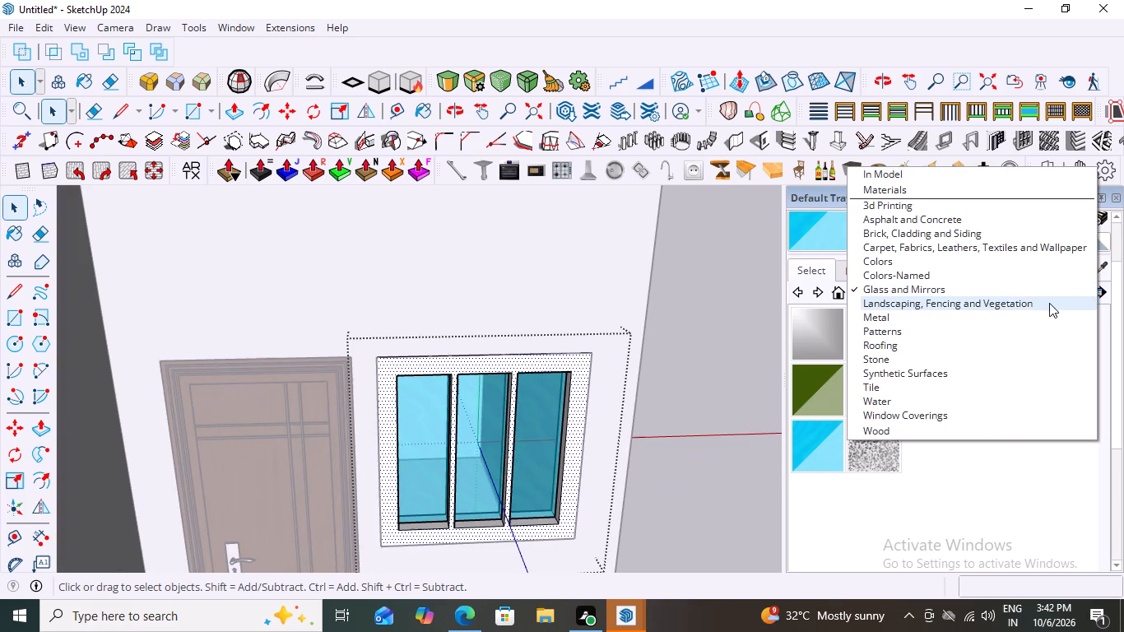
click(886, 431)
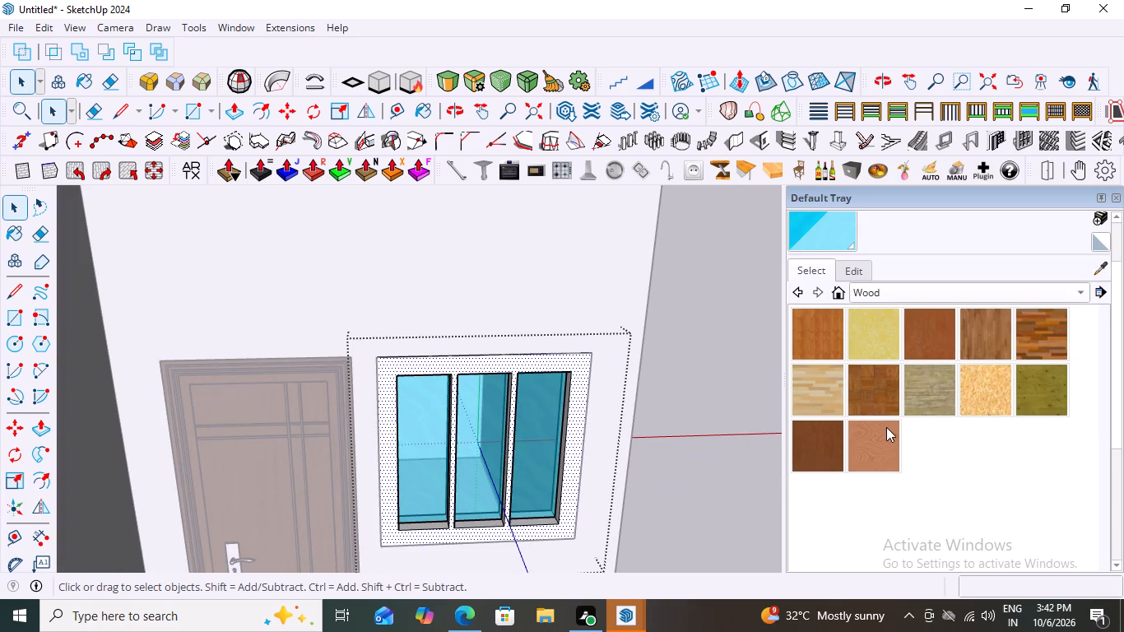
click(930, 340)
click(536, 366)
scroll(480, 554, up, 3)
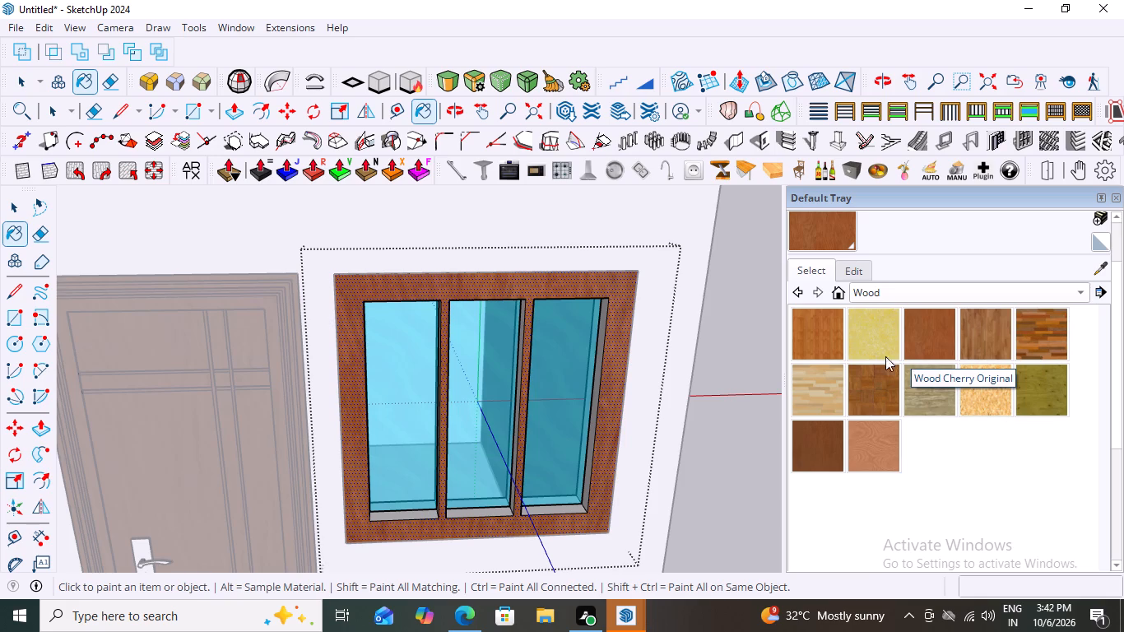
Paint the window frame's front face with the lighter orange-brown wood from the Wood collection.
click(817, 339)
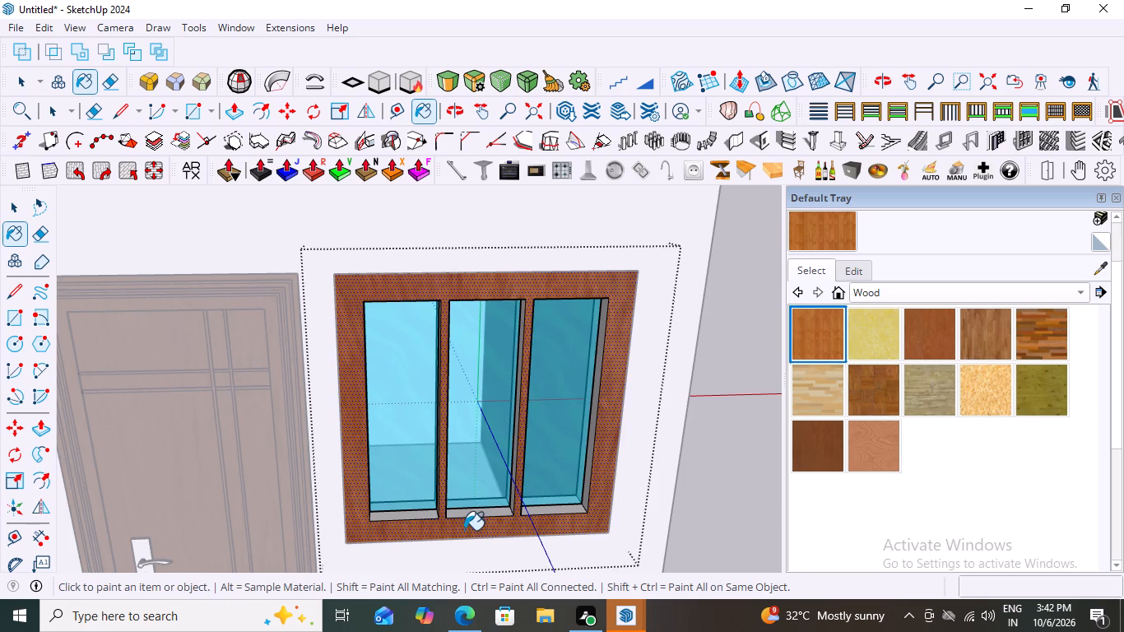
click(464, 530)
scroll(525, 534, up, 2)
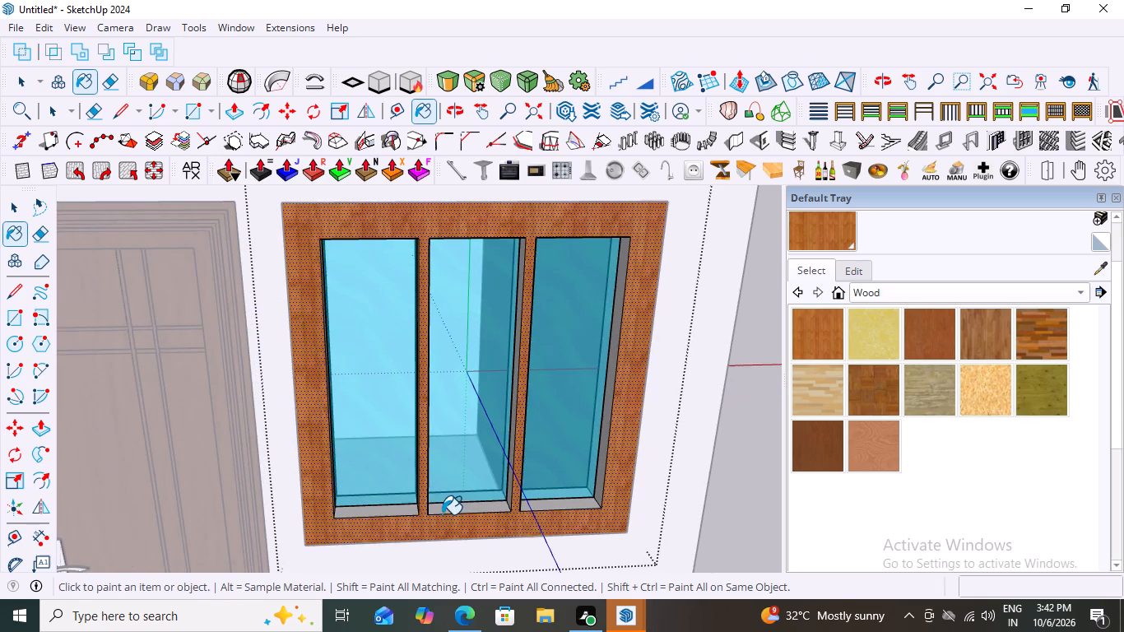
Paint the bottom faces inside the three window openings and the rightmost side face with the lighter orange-brown wood.
click(453, 506)
click(350, 509)
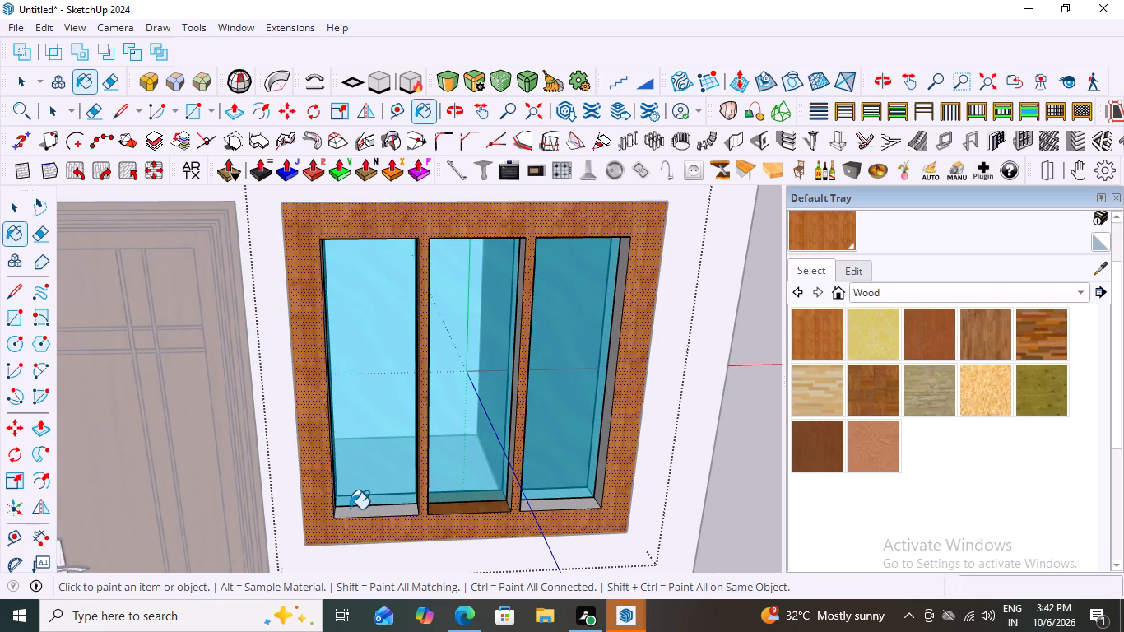
click(560, 507)
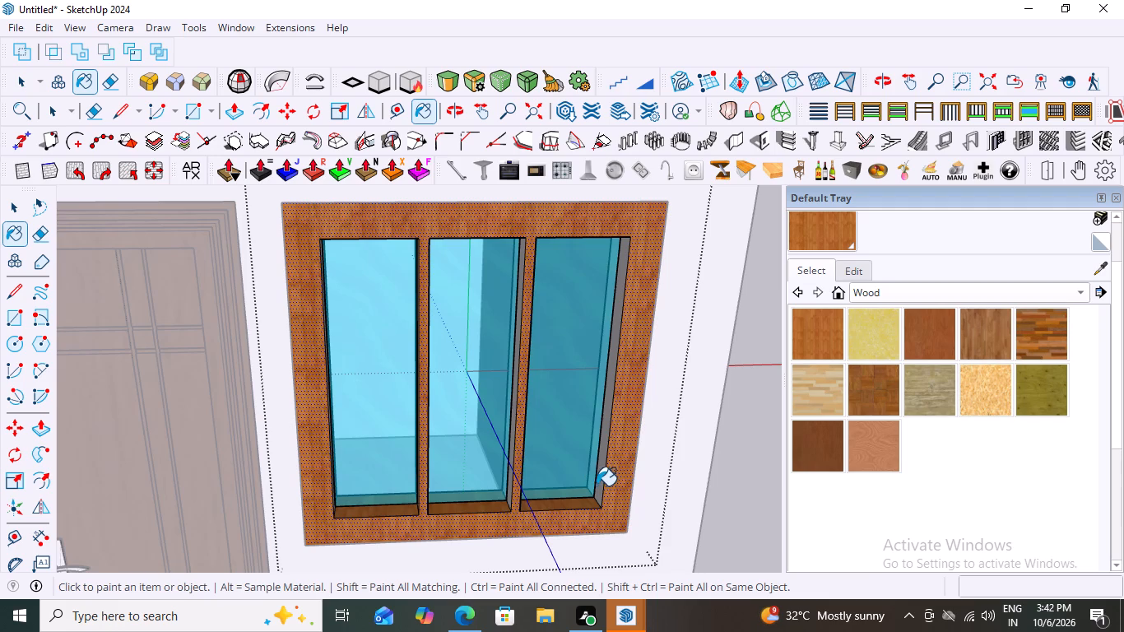
click(597, 486)
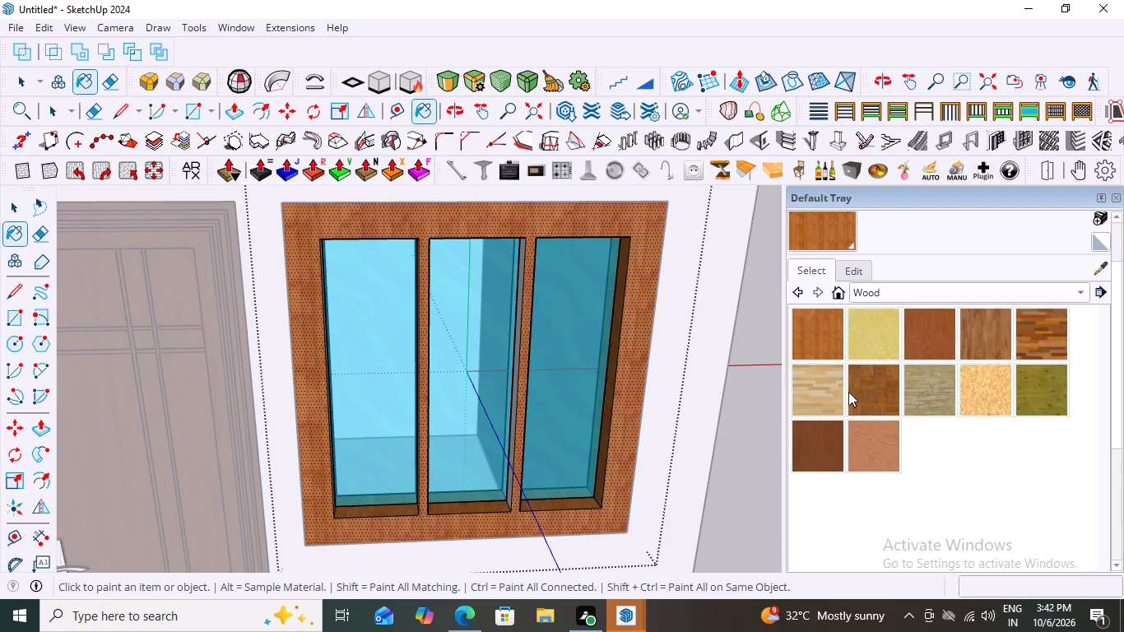
Repaint the frame's front face, the middle and right openings' bottom faces, and the rightmost side face with the darker parquet-like wood.
click(864, 387)
click(450, 529)
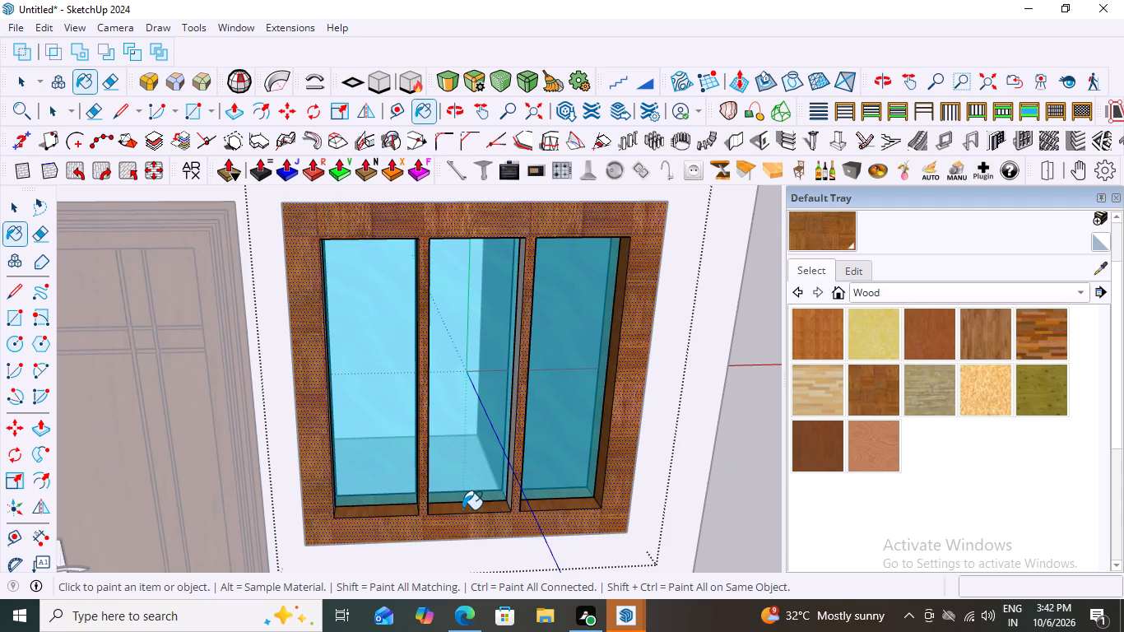
click(462, 509)
scroll(531, 530, up, 2)
click(552, 504)
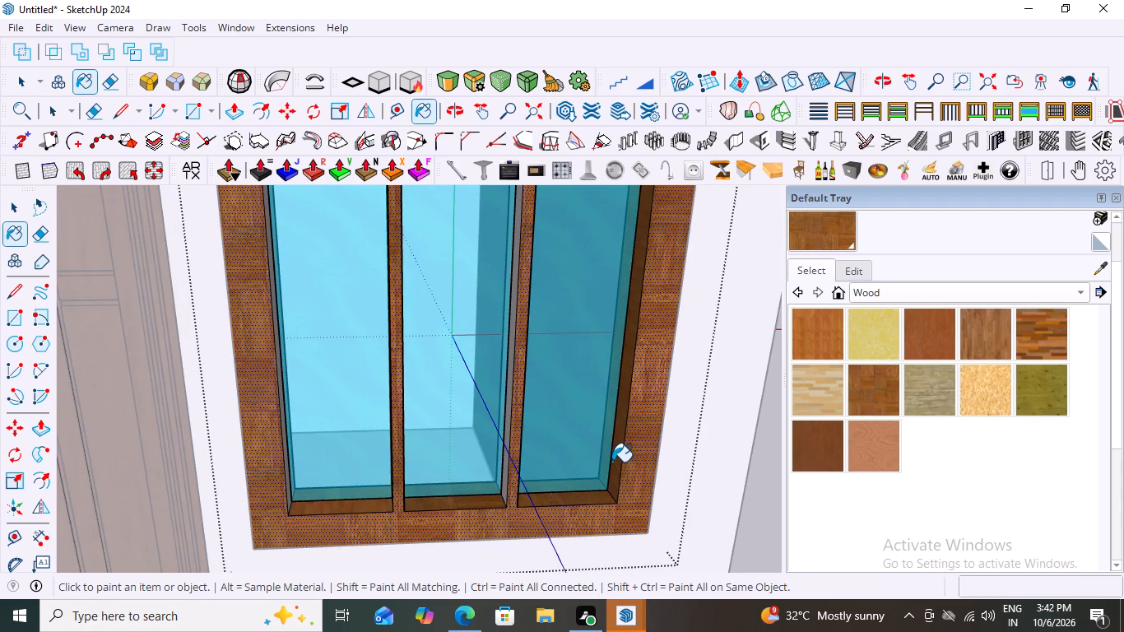
click(614, 463)
Paint both inner side faces of the left opening and the middle opening's right side face with the darker wood.
scroll(359, 520, up, 3)
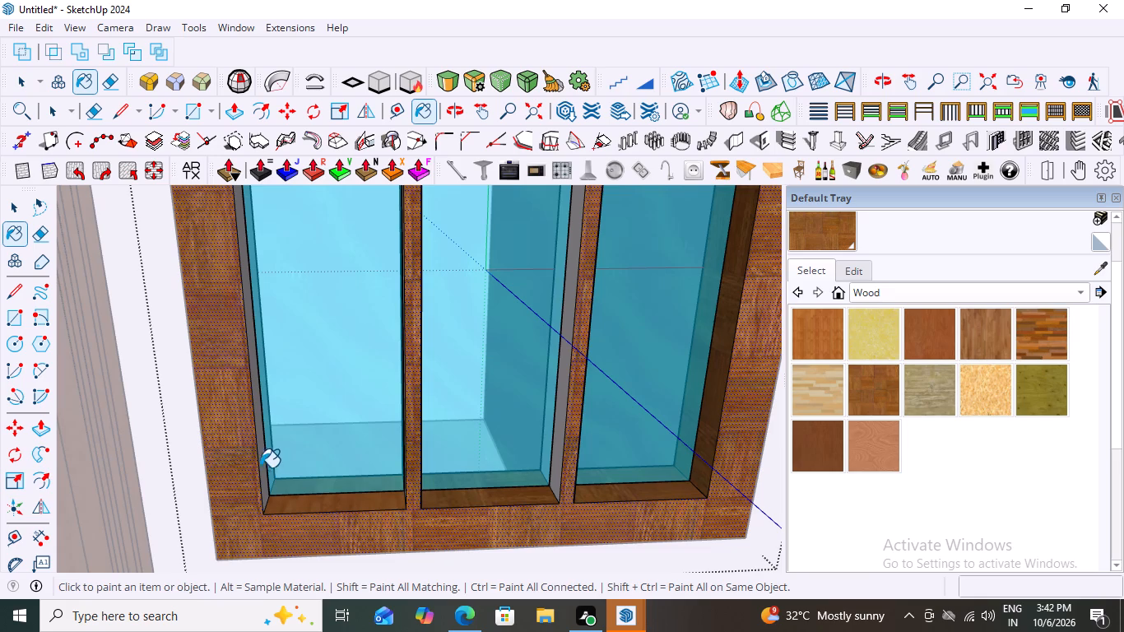
click(264, 466)
scroll(515, 483, down, 4)
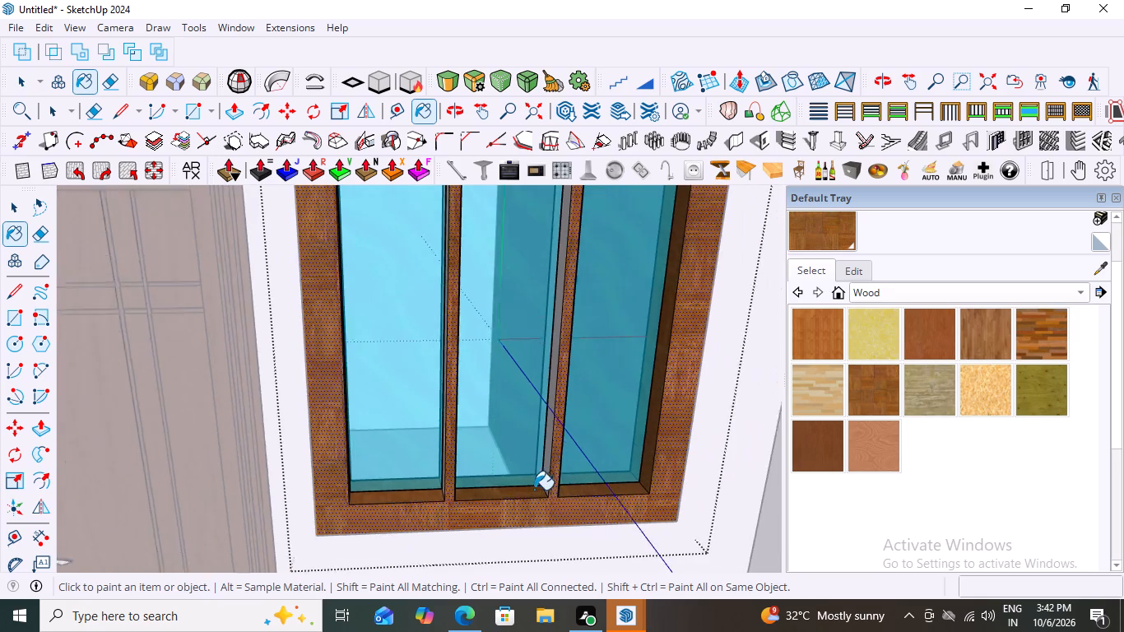
scroll(534, 490, down, 1)
scroll(522, 478, up, 7)
click(569, 486)
scroll(523, 489, down, 4)
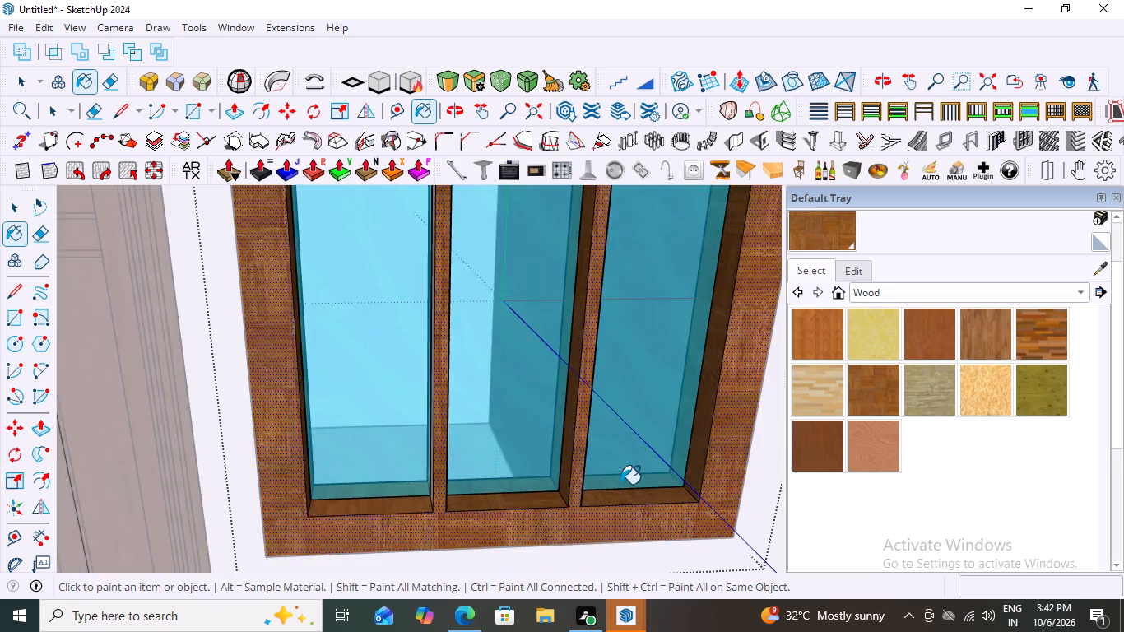
scroll(620, 484, down, 3)
scroll(416, 476, up, 7)
click(532, 501)
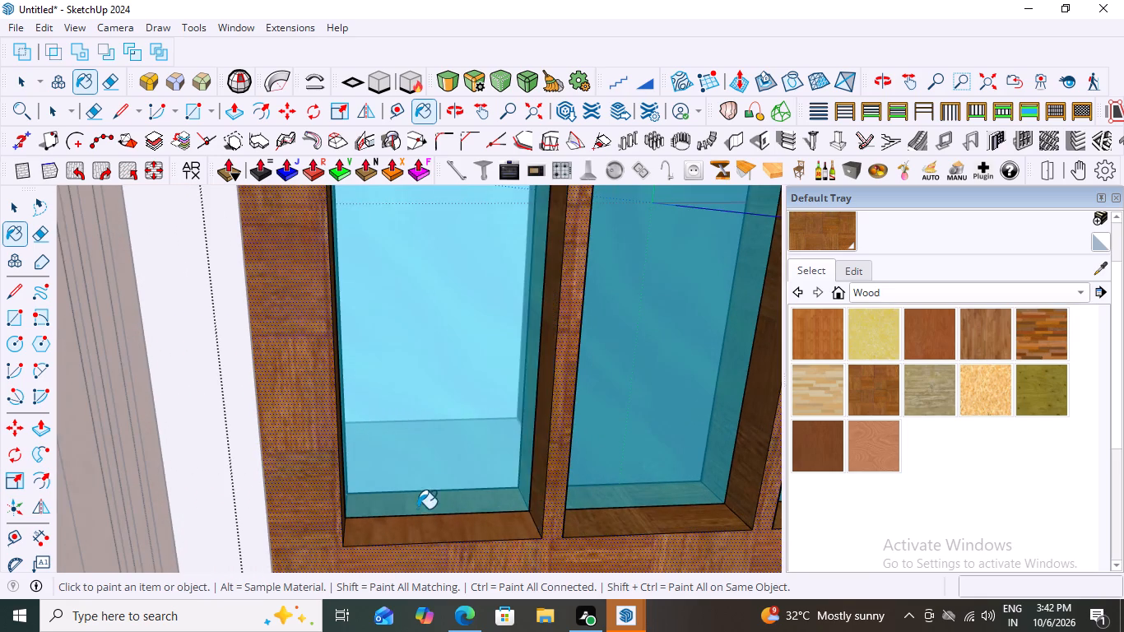
Paint the left inner side faces of the middle and right window openings with the same darker wood.
scroll(416, 509, down, 11)
scroll(591, 507, up, 6)
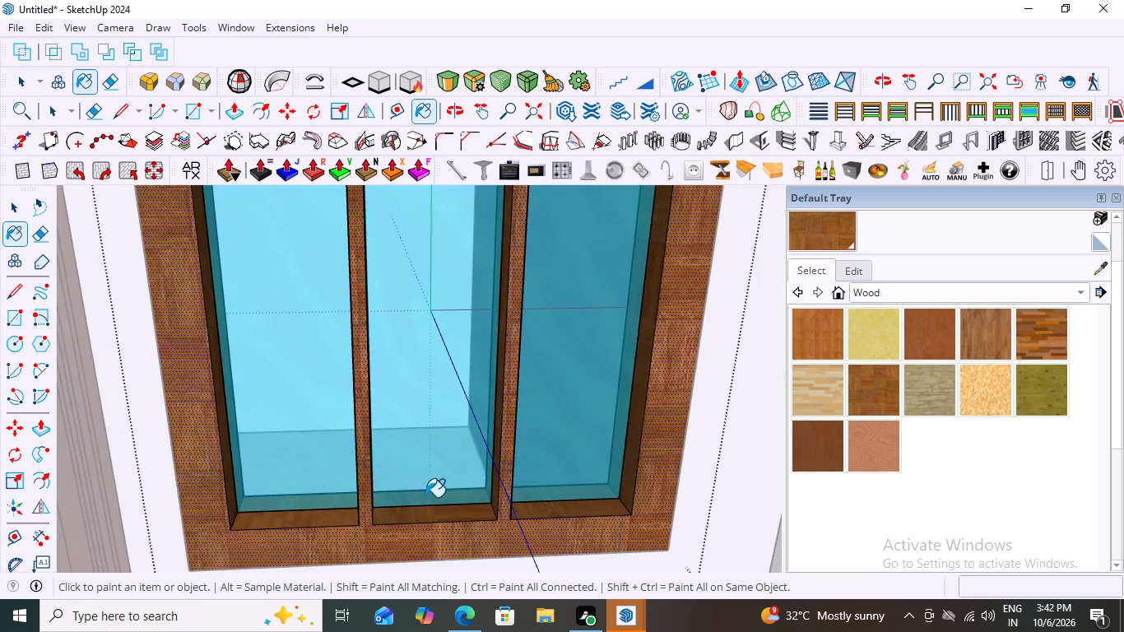
scroll(374, 493, up, 4)
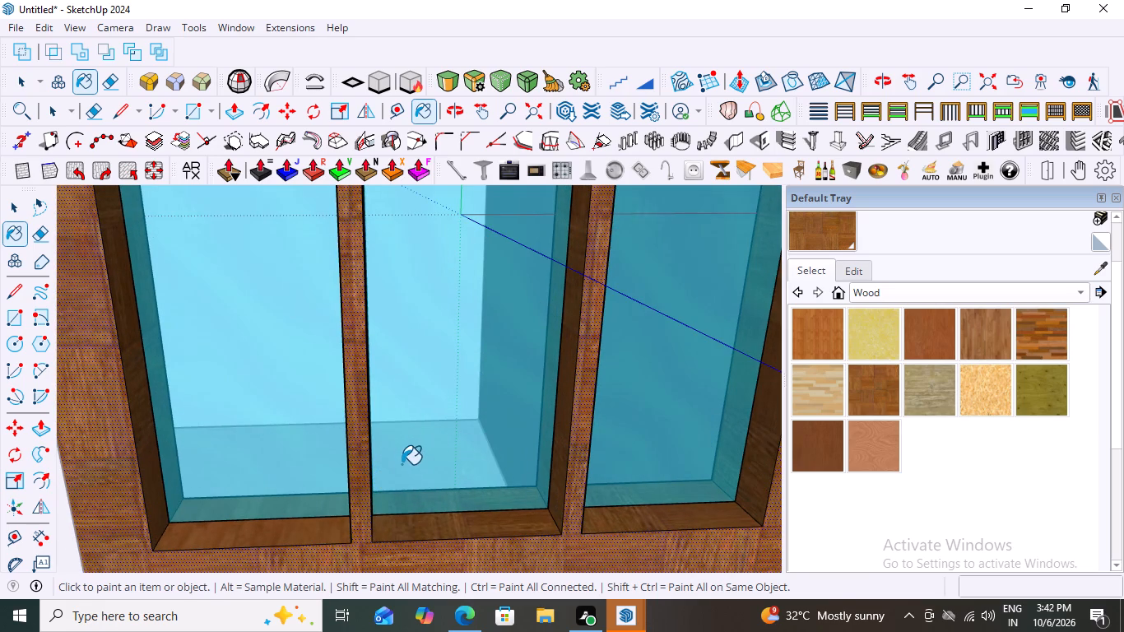
middle_drag(341, 474, 237, 478)
click(339, 443)
scroll(347, 453, down, 4)
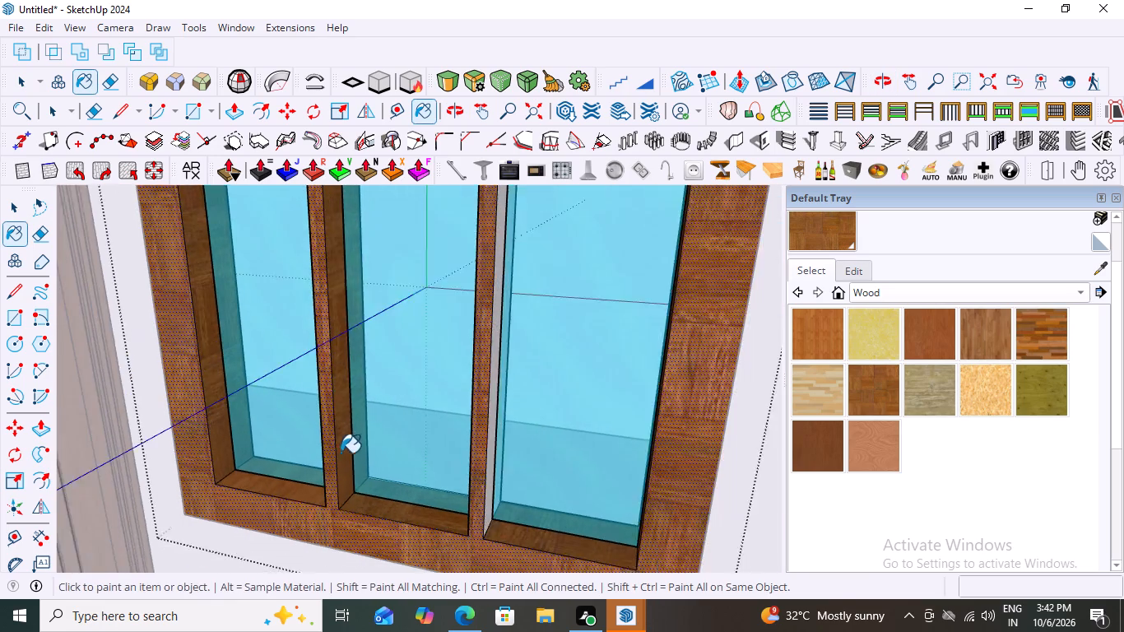
scroll(341, 453, down, 3)
click(444, 469)
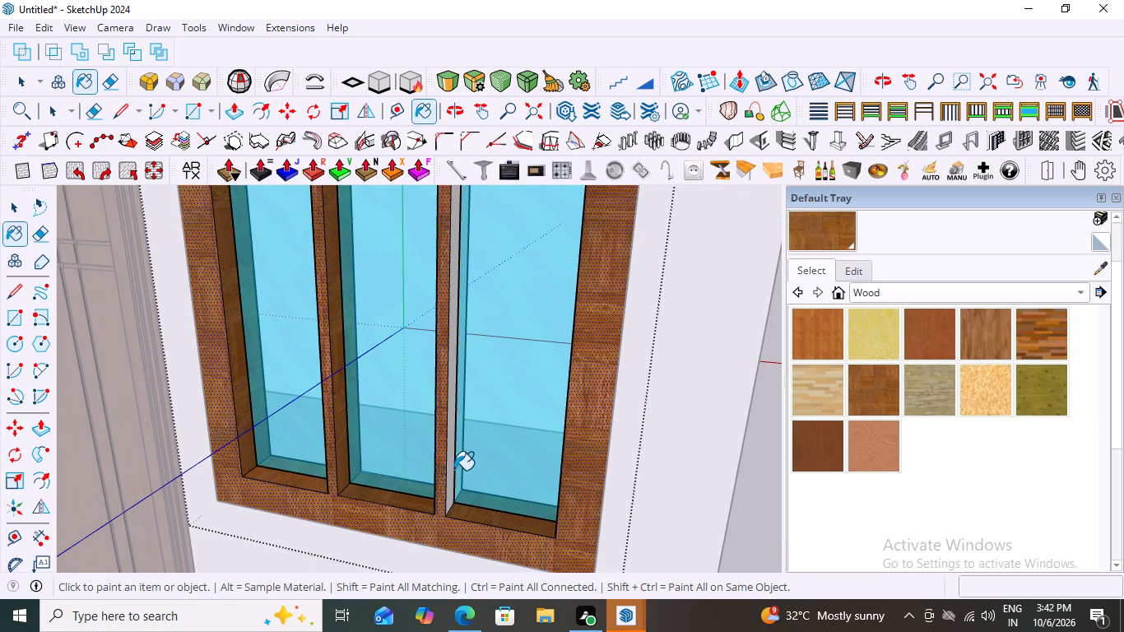
click(452, 465)
Paint the top inner faces of all three window openings with the same darker wood.
scroll(521, 477, down, 8)
middle_drag(545, 462, 601, 426)
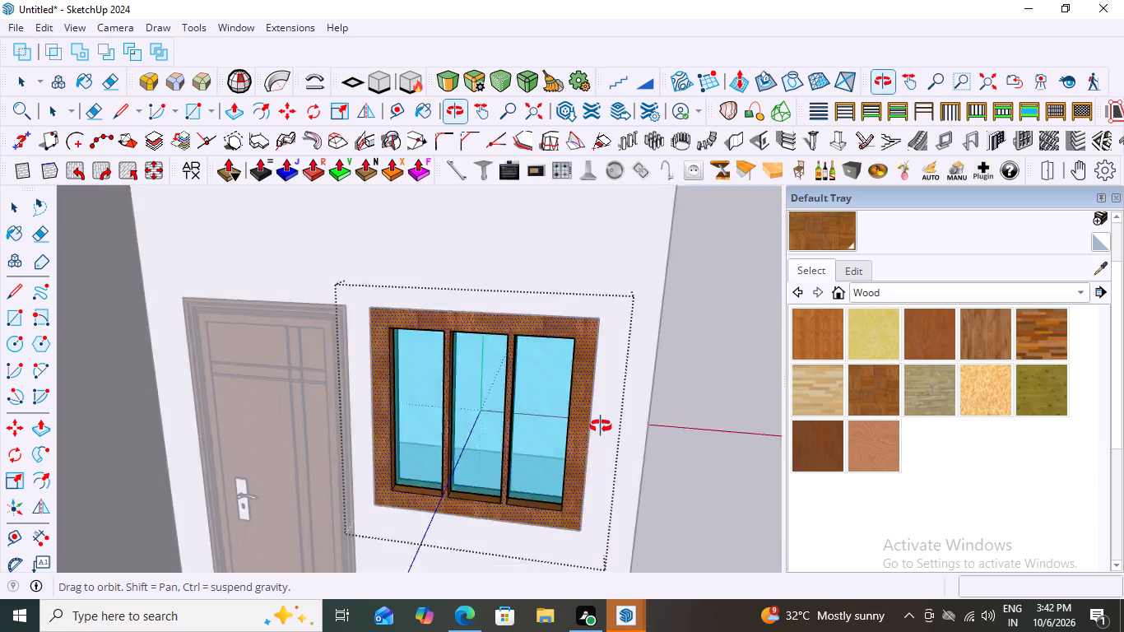
middle_drag(601, 426, 644, 215)
scroll(417, 355, up, 9)
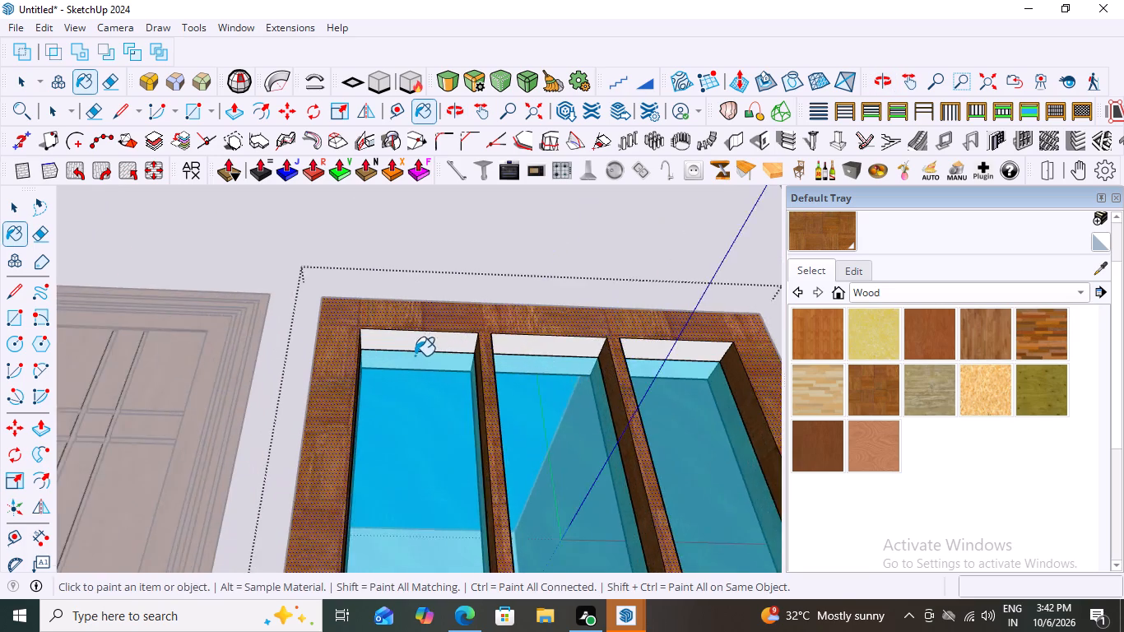
scroll(415, 355, up, 2)
click(402, 339)
click(578, 339)
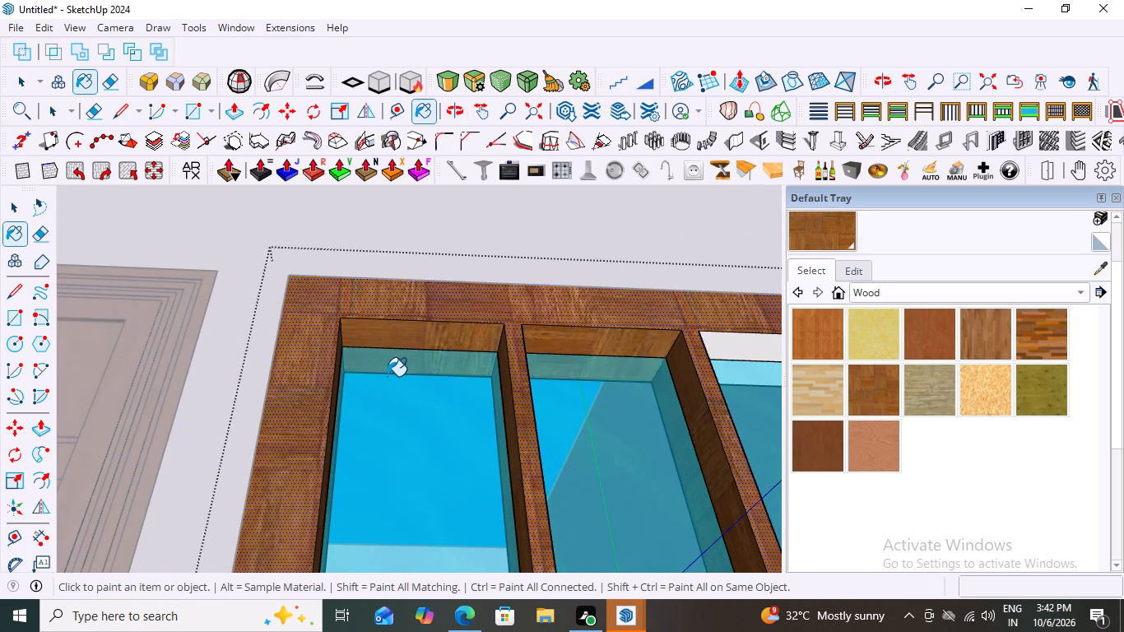
scroll(384, 377, down, 6)
click(610, 362)
Finish editing the window group and leave all enclosing groups, returning to the whole model.
scroll(435, 323, down, 7)
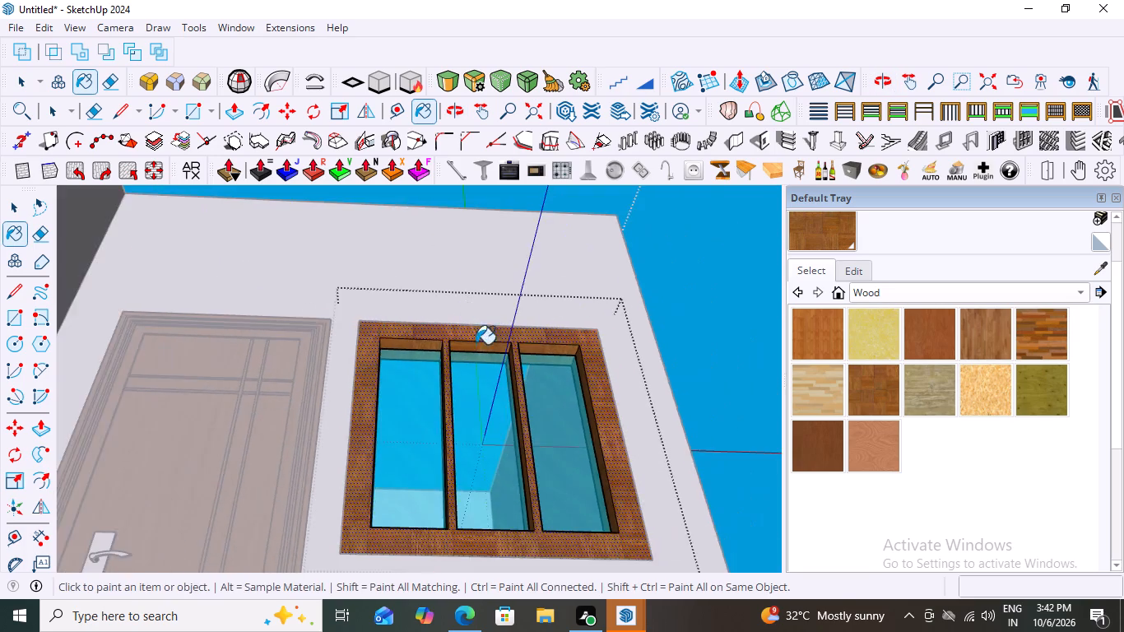
scroll(476, 344, down, 9)
key(space)
drag(683, 313, 680, 326)
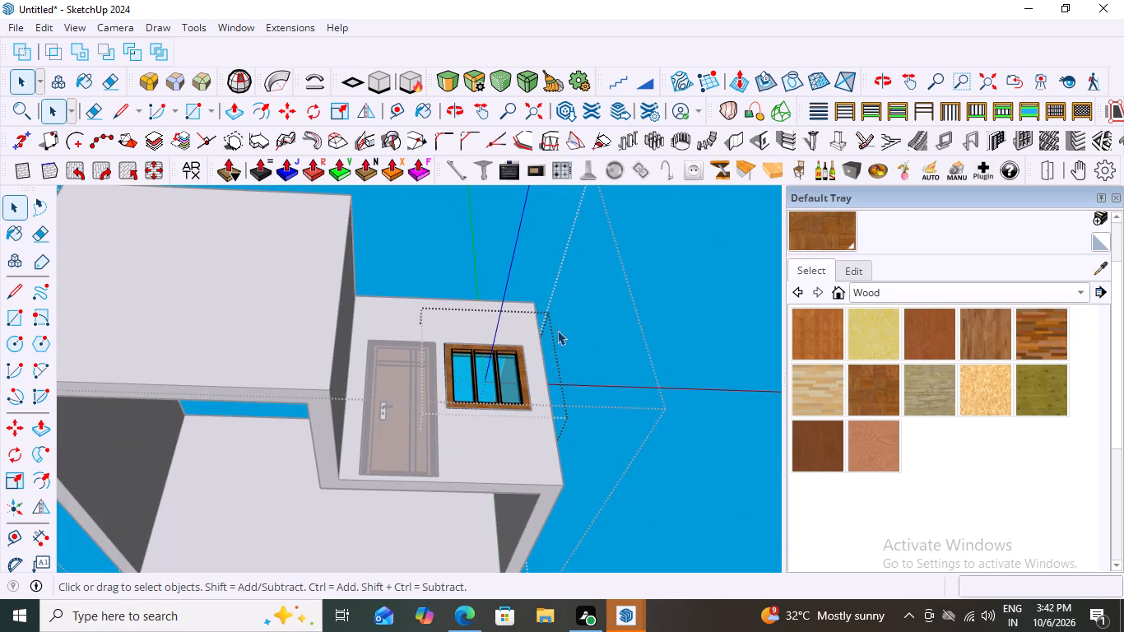
scroll(509, 546, down, 1)
click(675, 287)
scroll(488, 611, down, 2)
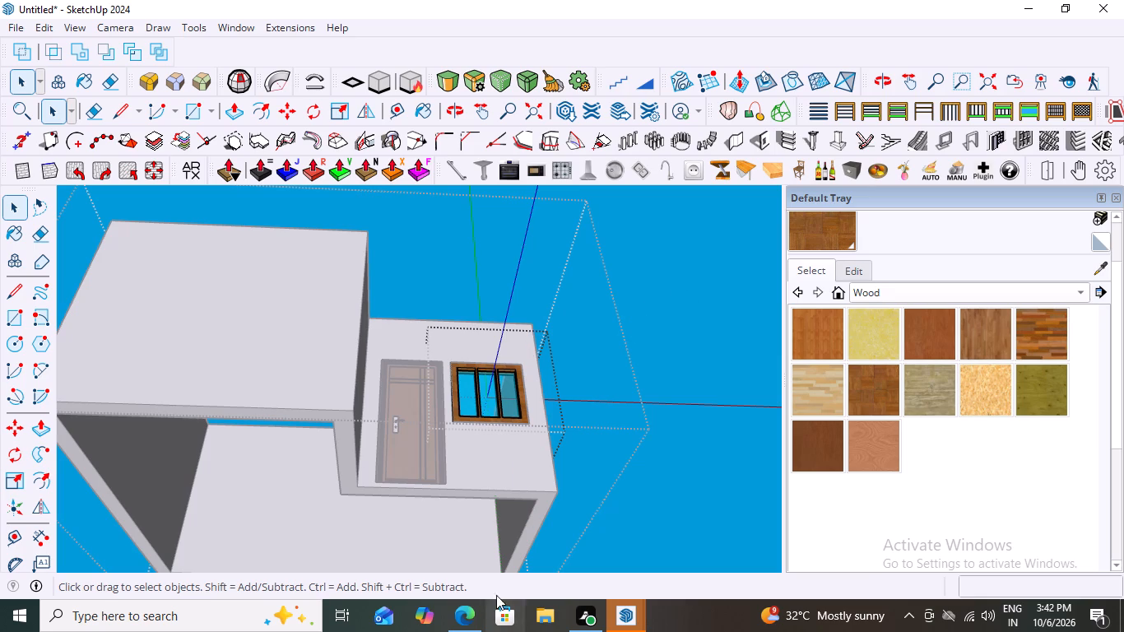
scroll(496, 595, down, 5)
scroll(497, 427, down, 5)
middle_click(542, 545)
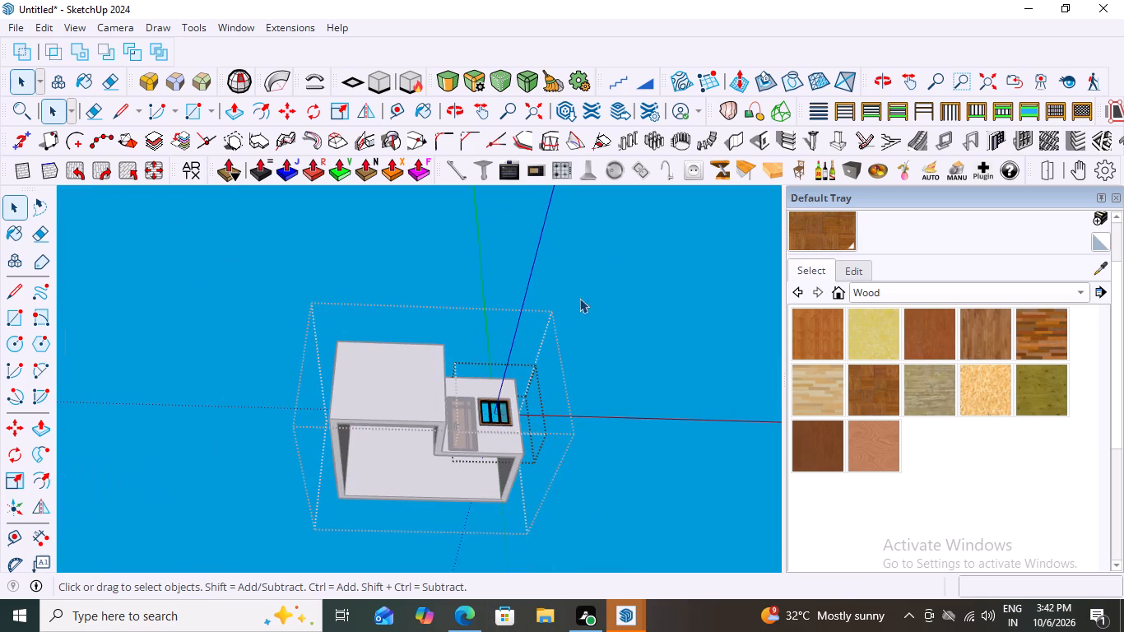
double_click(618, 288)
Examine the house front with its wood-framed window and door from several angles, both near and far.
middle_drag(547, 309, 513, 537)
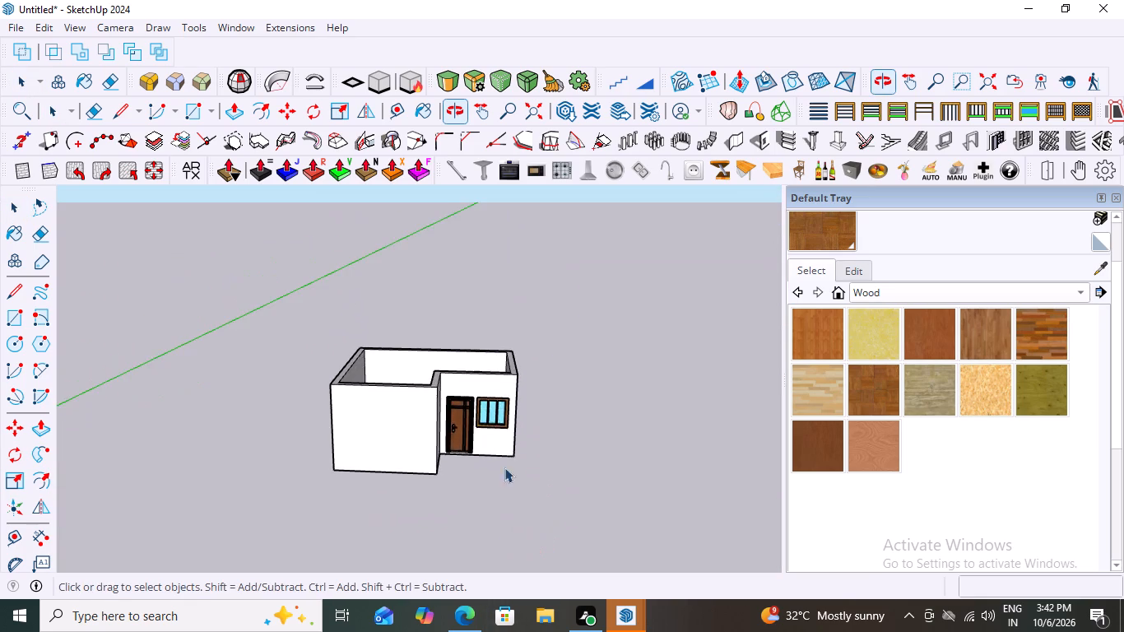
scroll(477, 425, up, 14)
middle_drag(509, 421, 615, 502)
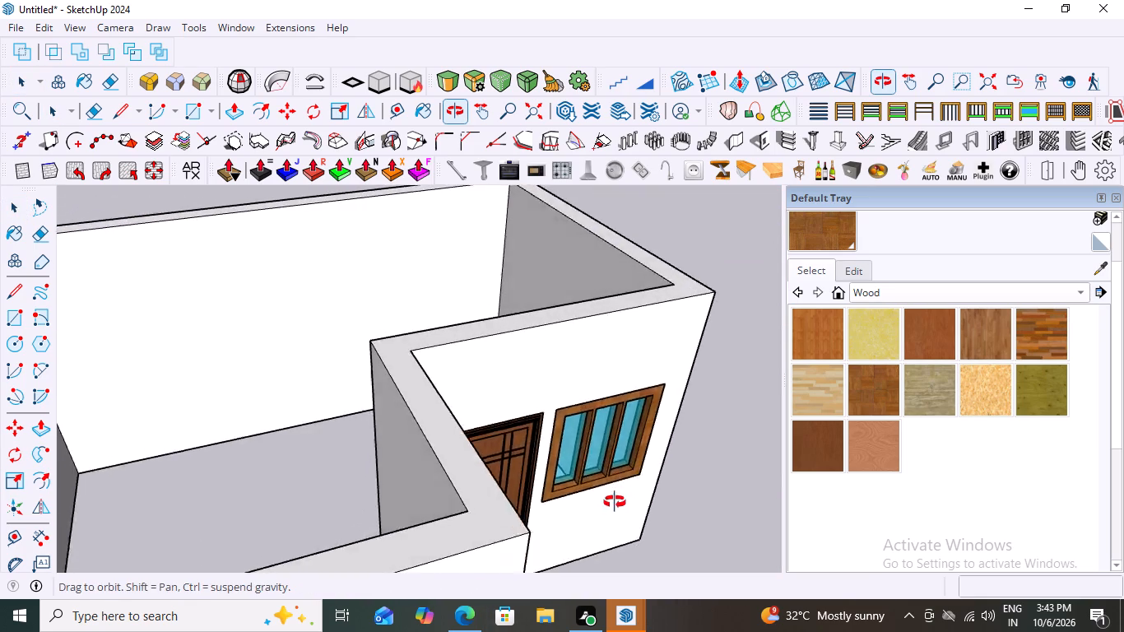
middle_drag(615, 502, 527, 403)
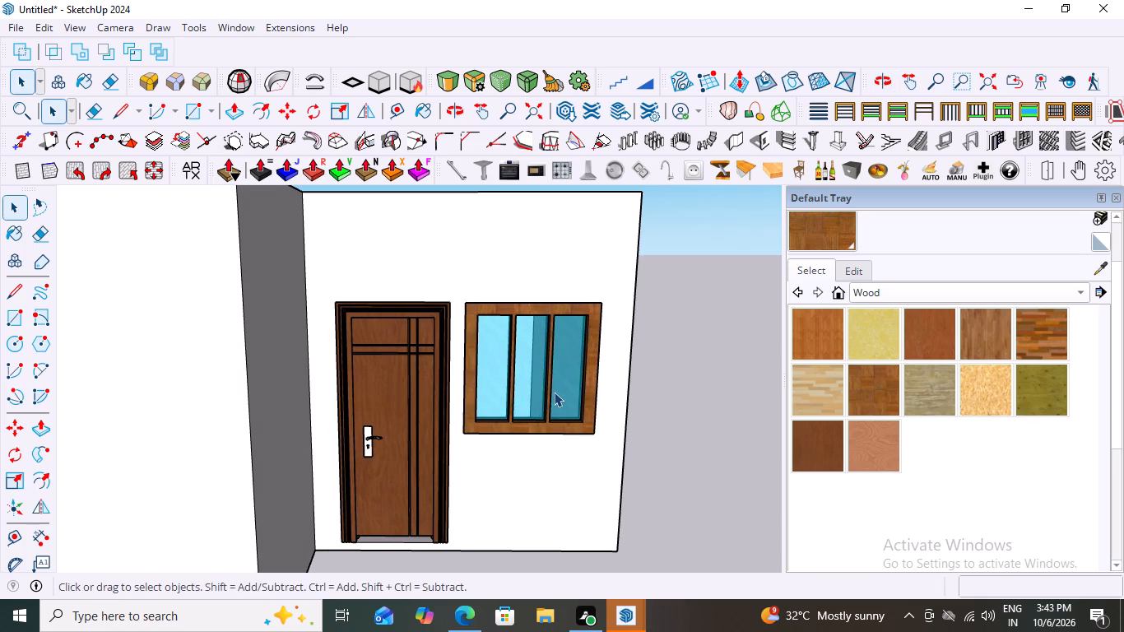
scroll(555, 392, down, 10)
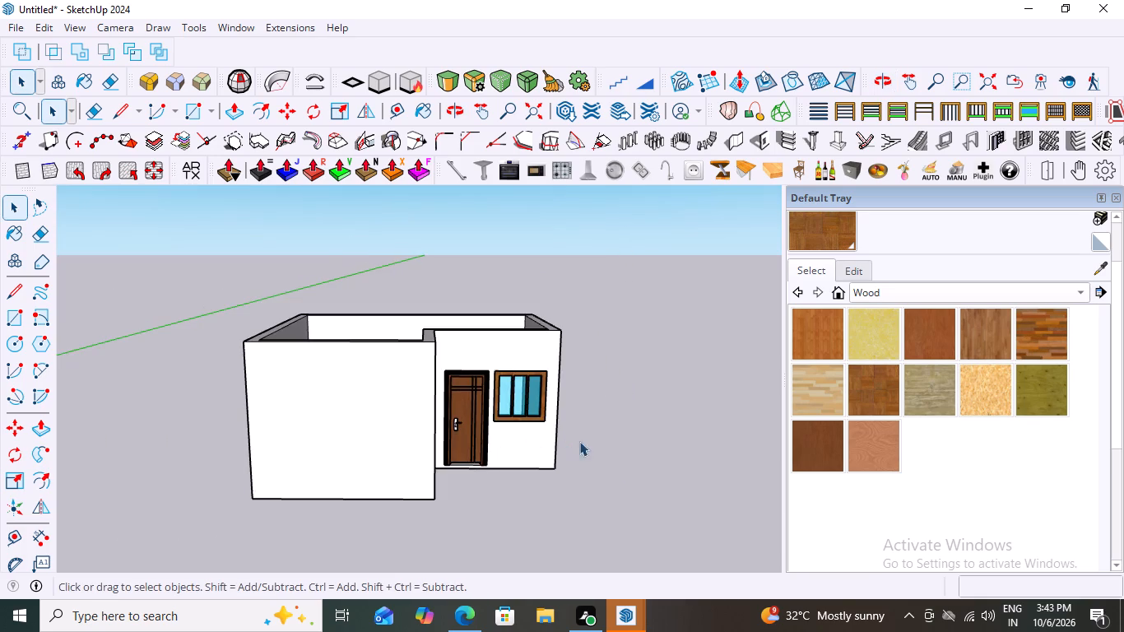
middle_drag(569, 438, 526, 414)
scroll(458, 384, up, 14)
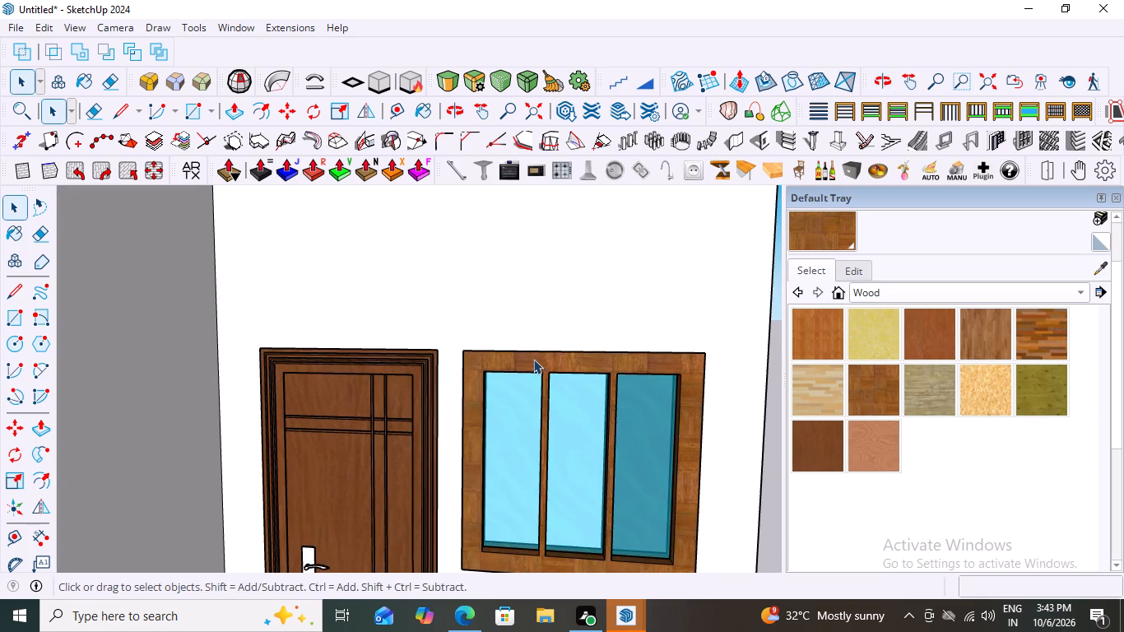
scroll(564, 350, down, 11)
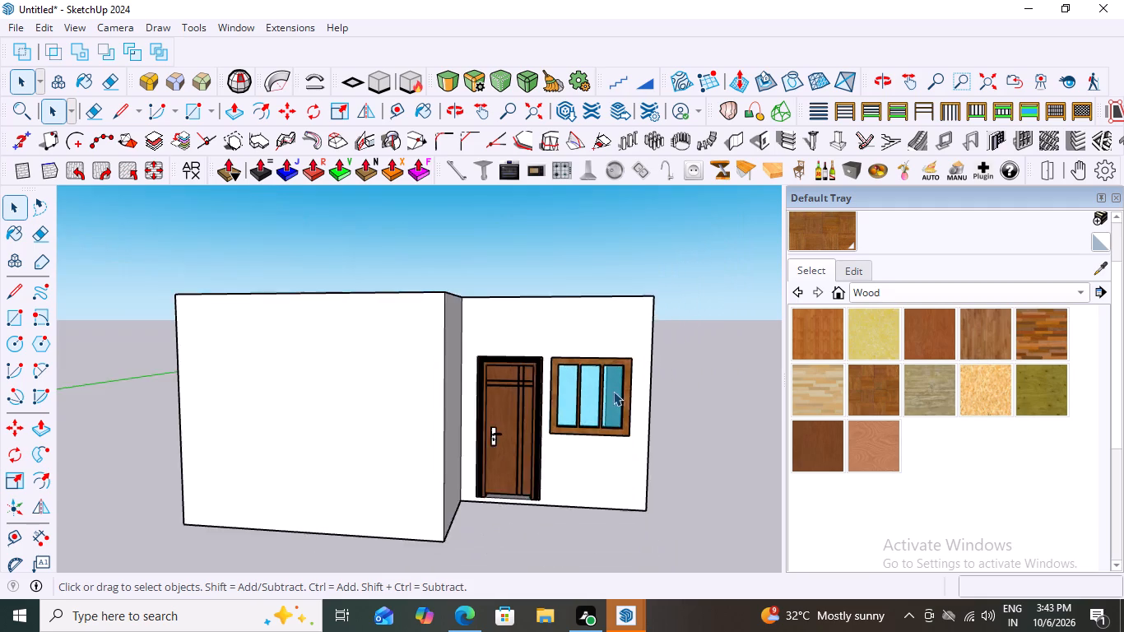
scroll(613, 391, down, 4)
middle_drag(600, 459, 559, 461)
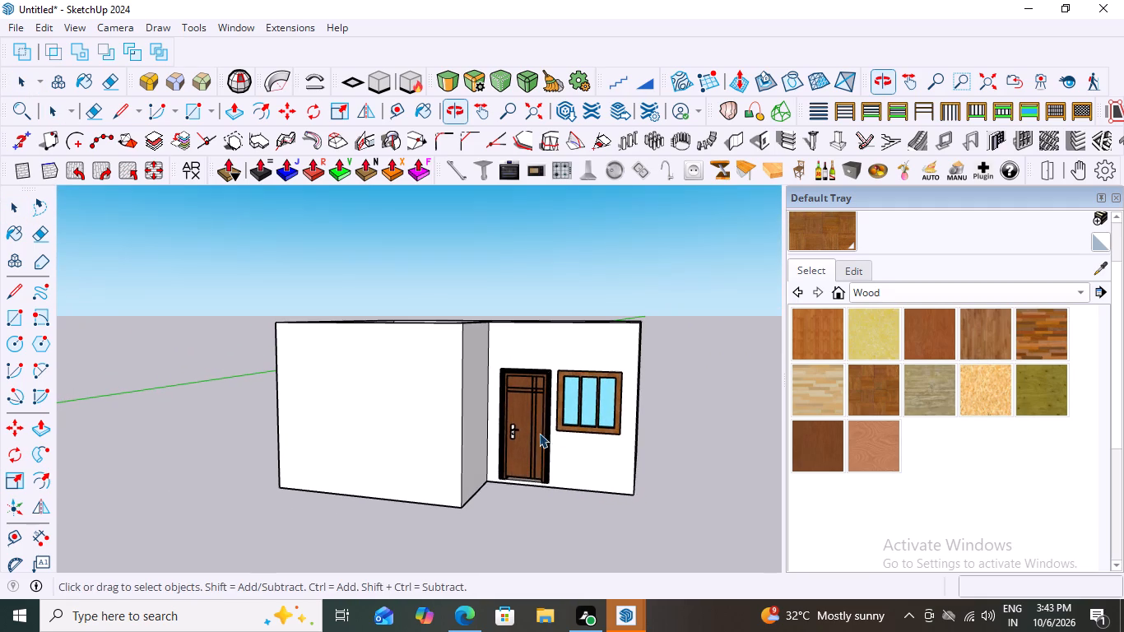
scroll(584, 416, down, 3)
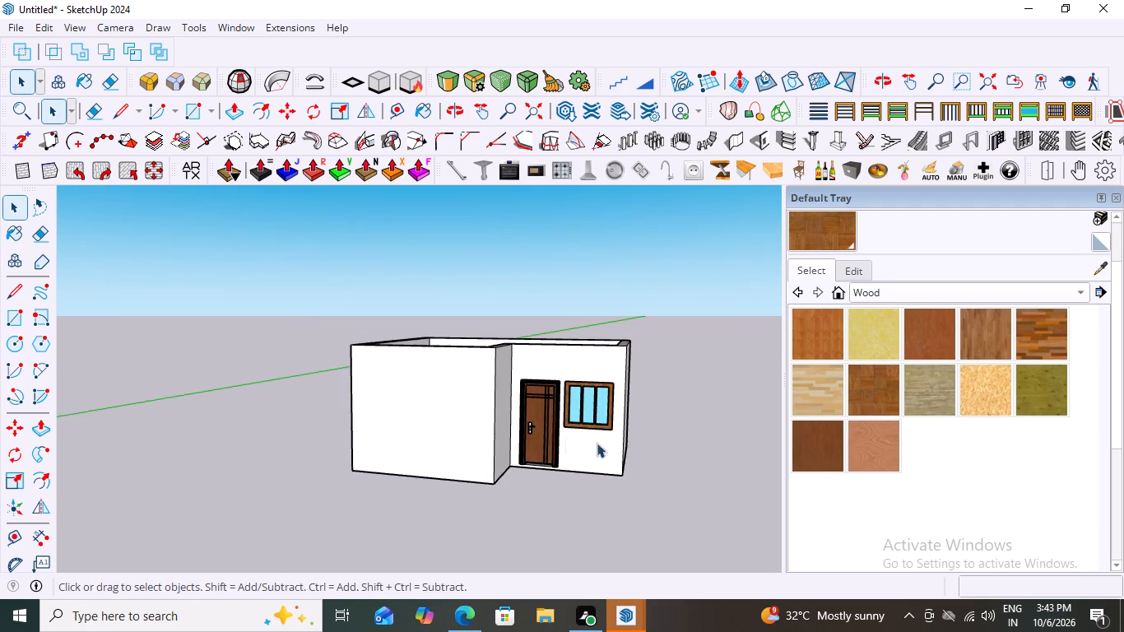
middle_drag(621, 446, 457, 482)
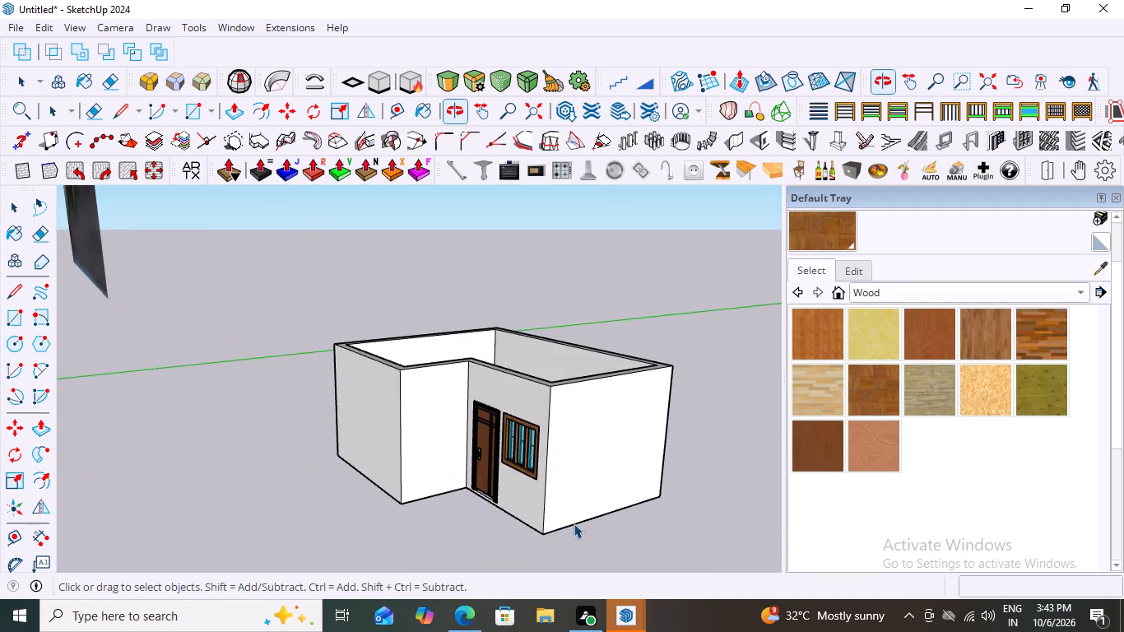
scroll(692, 495, down, 1)
scroll(759, 412, down, 2)
middle_drag(593, 429, 686, 411)
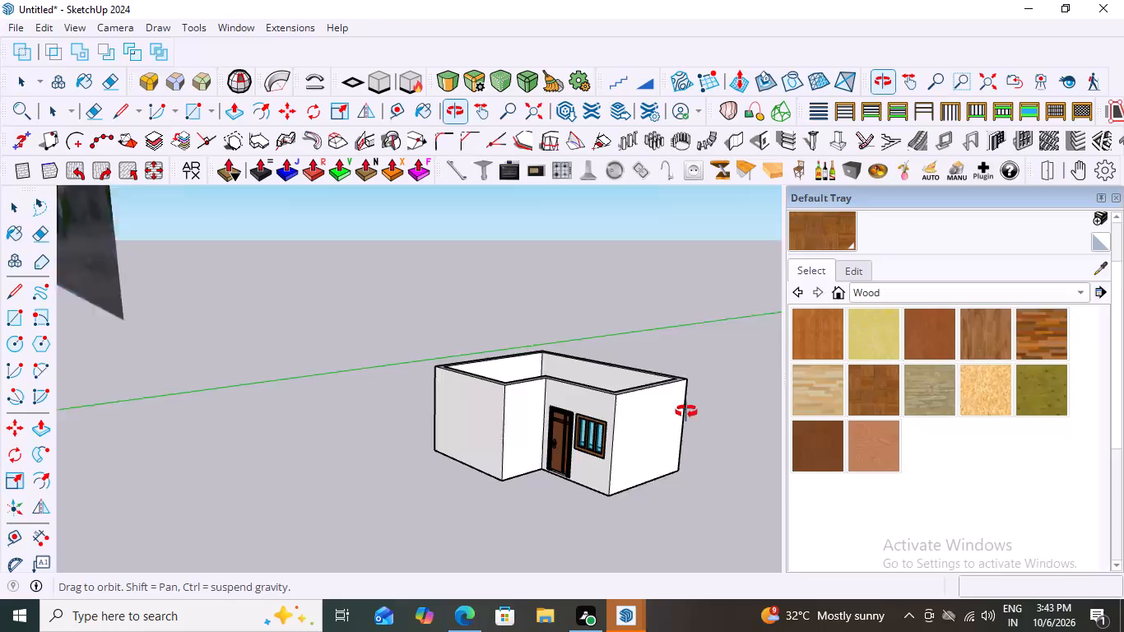
middle_drag(686, 411, 823, 376)
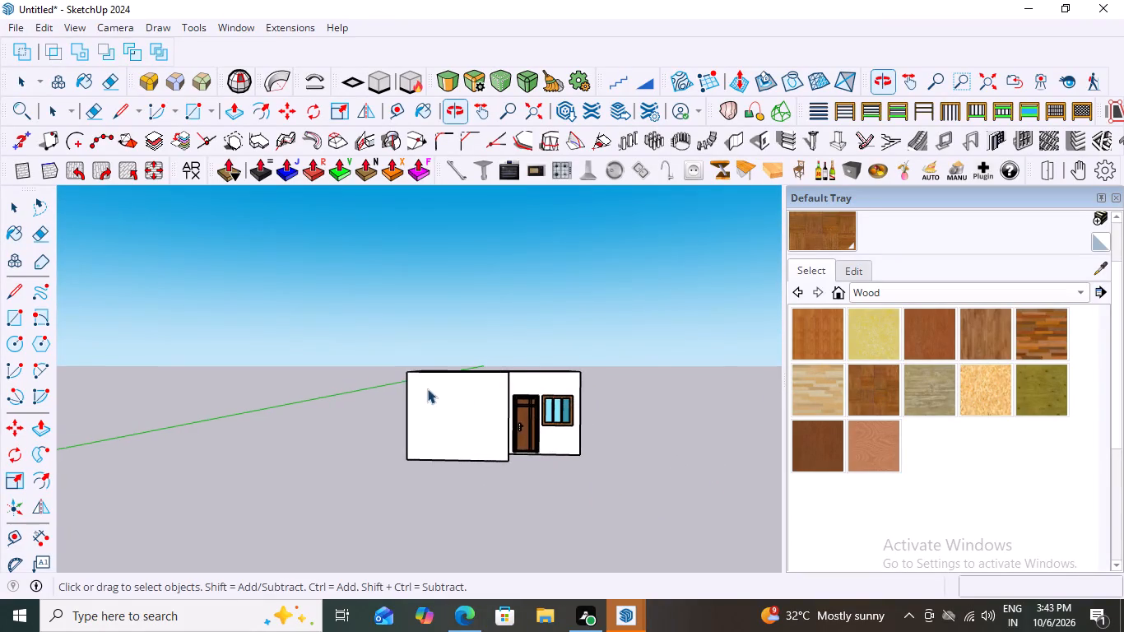
scroll(424, 389, up, 11)
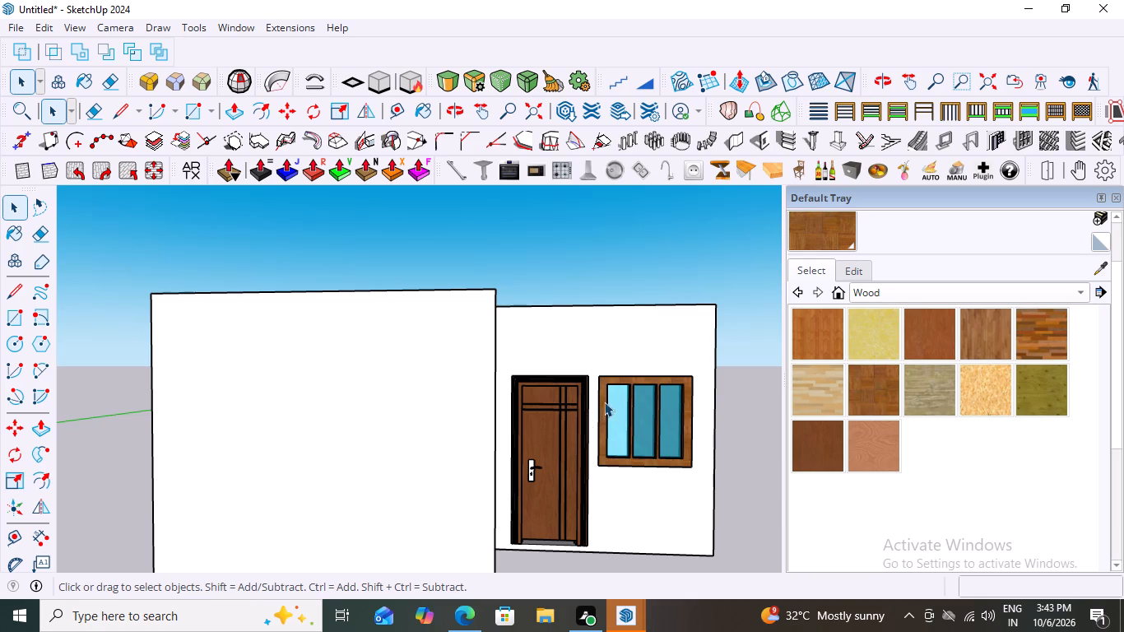
Compare the modelled house front with the reference photo, focusing on the photo's balcony, upper openings and outer wall.
scroll(599, 379, down, 20)
scroll(648, 402, down, 7)
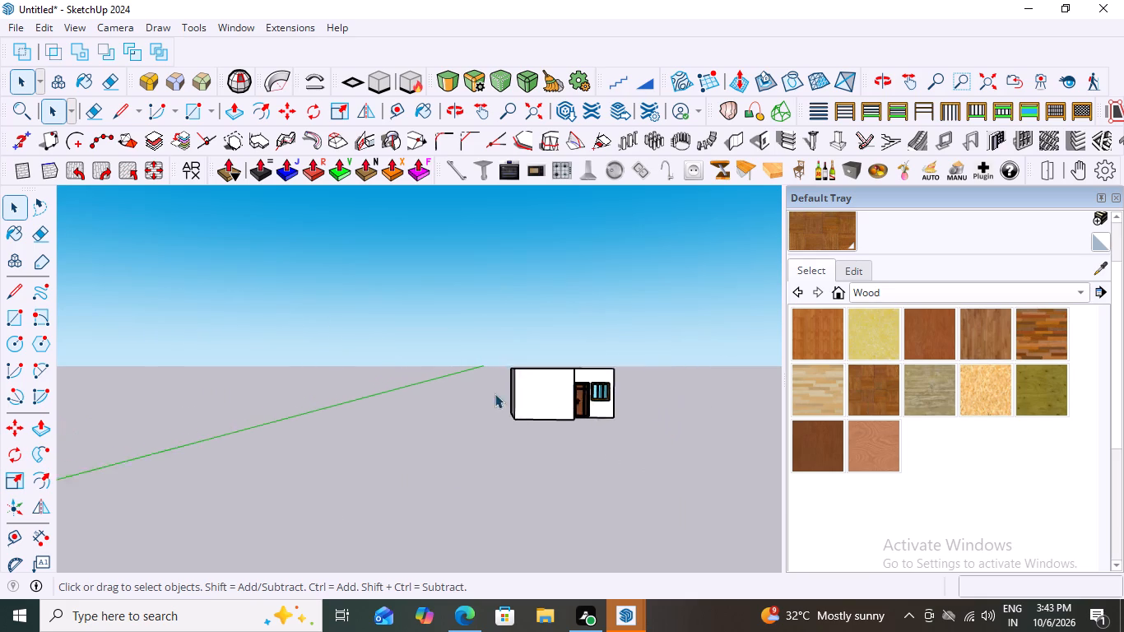
scroll(495, 393, down, 20)
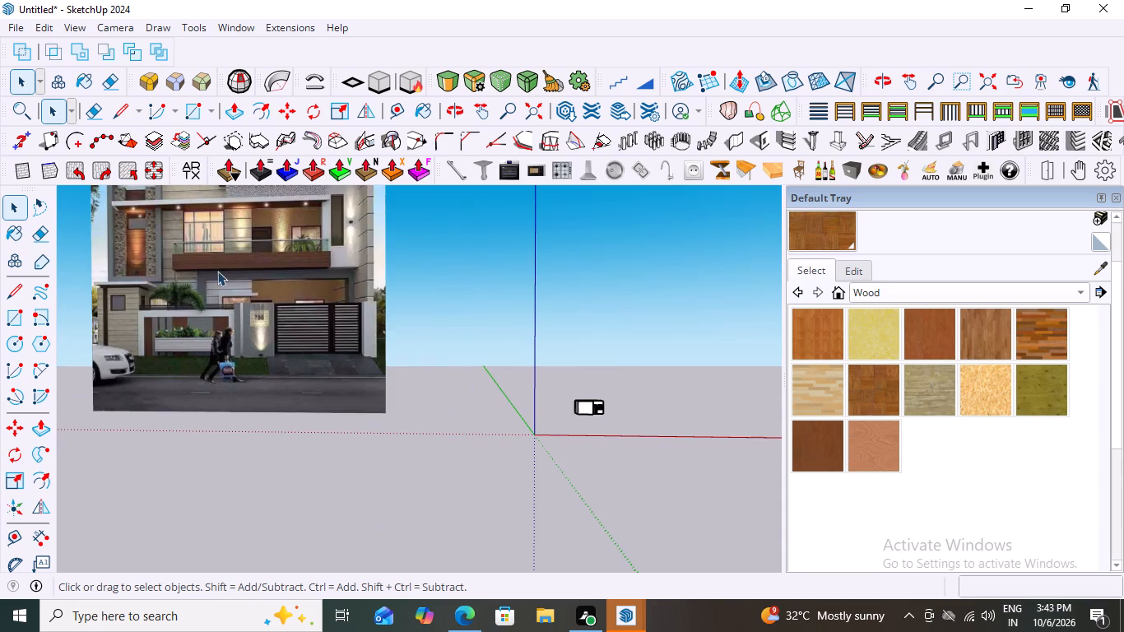
scroll(267, 252, down, 4)
scroll(270, 241, up, 20)
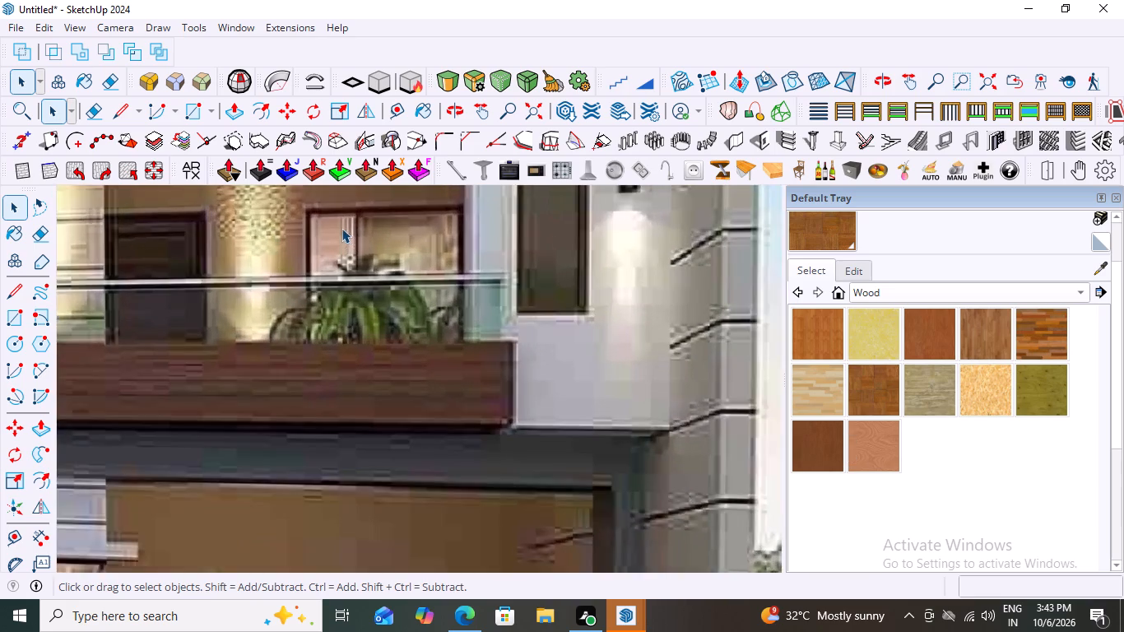
scroll(365, 227, up, 4)
scroll(505, 244, down, 8)
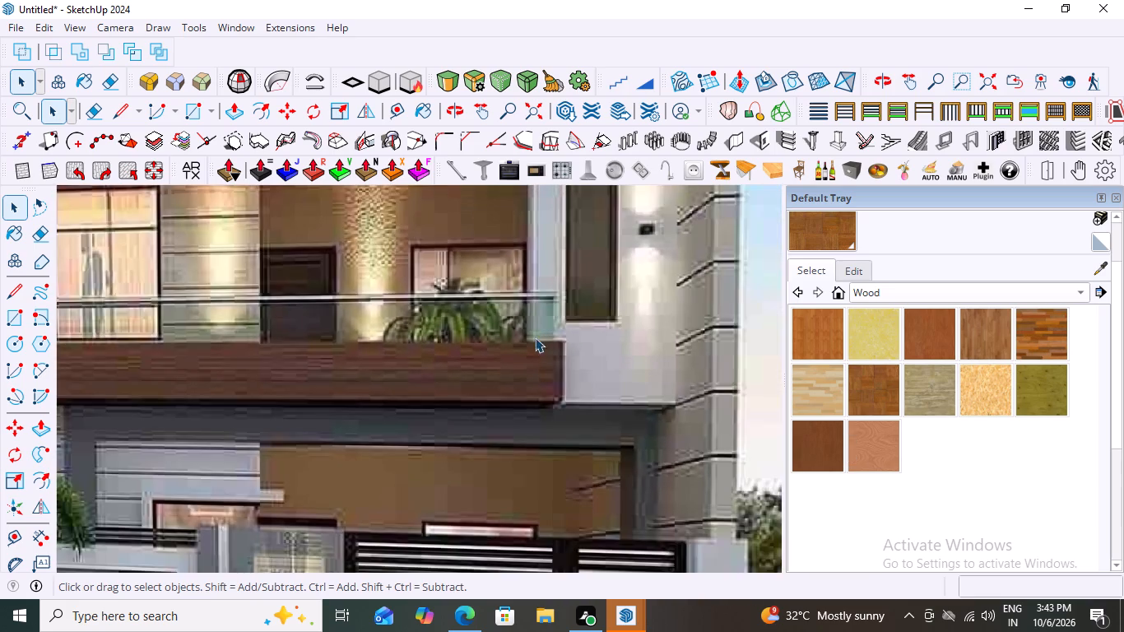
scroll(499, 318, down, 4)
scroll(384, 298, down, 17)
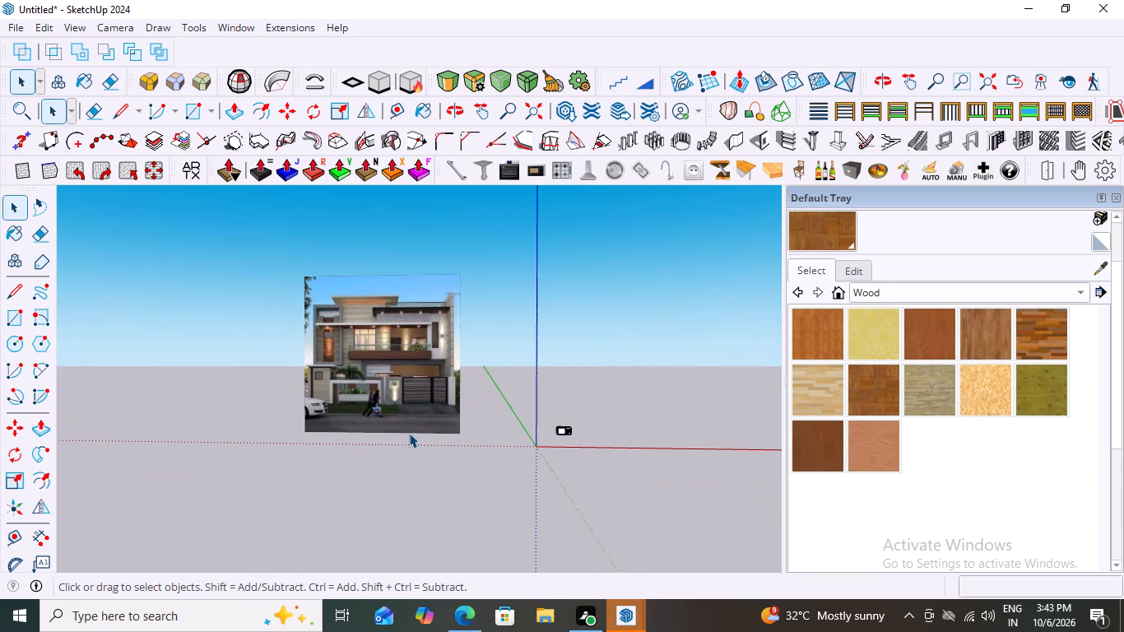
scroll(583, 428, up, 4)
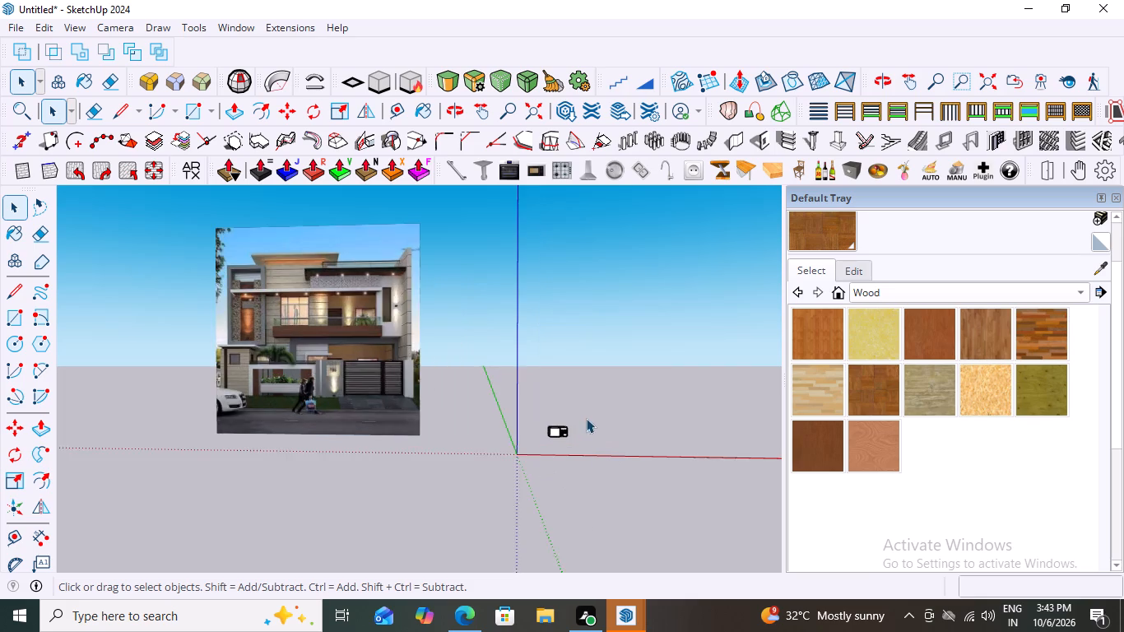
scroll(586, 418, up, 20)
scroll(586, 418, up, 6)
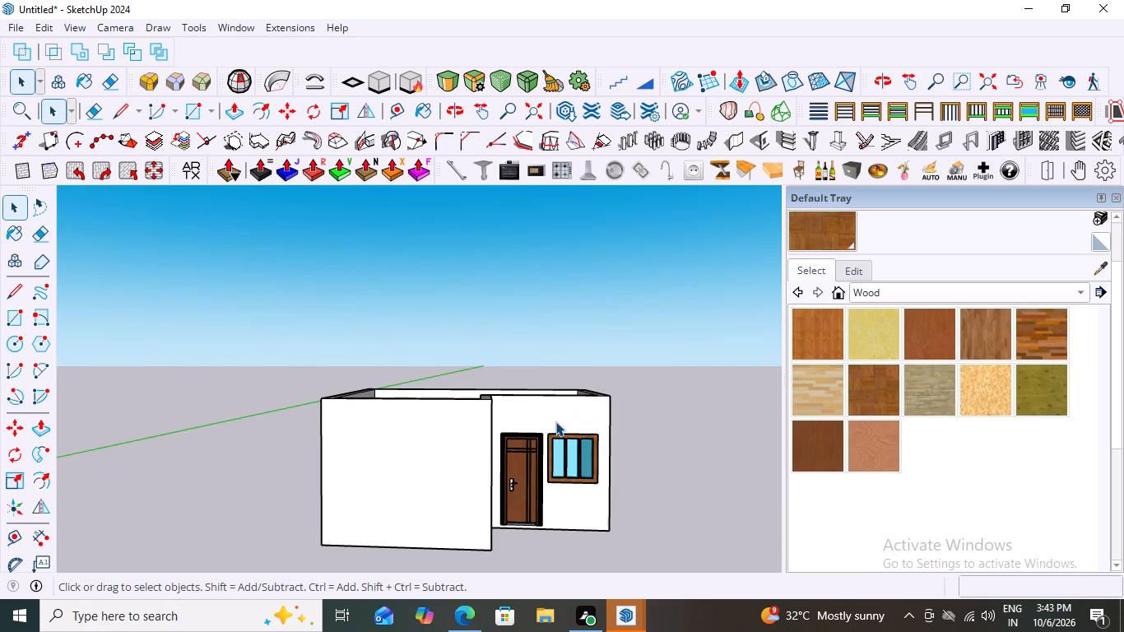
scroll(511, 390, down, 7)
scroll(536, 490, up, 5)
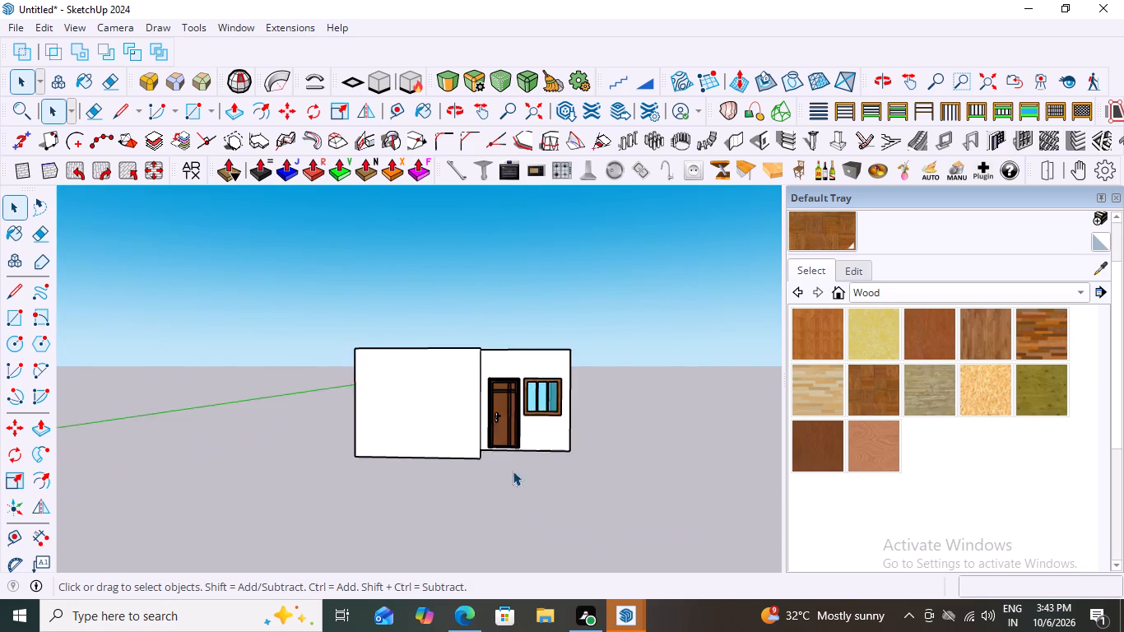
scroll(484, 439, up, 4)
scroll(560, 432, up, 3)
scroll(695, 415, down, 16)
scroll(674, 448, down, 11)
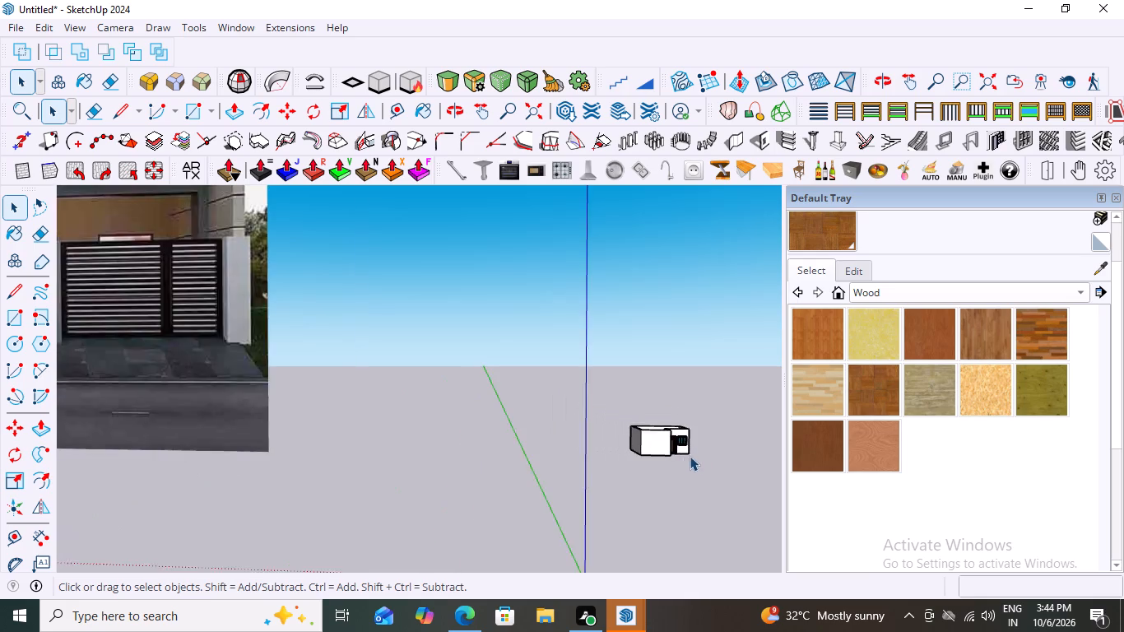
Examine the reference photo's facade, including the upper-floor window, balcony, stone-clad tower, roof slabs, boundary wall and gate.
scroll(690, 456, down, 9)
scroll(265, 337, up, 3)
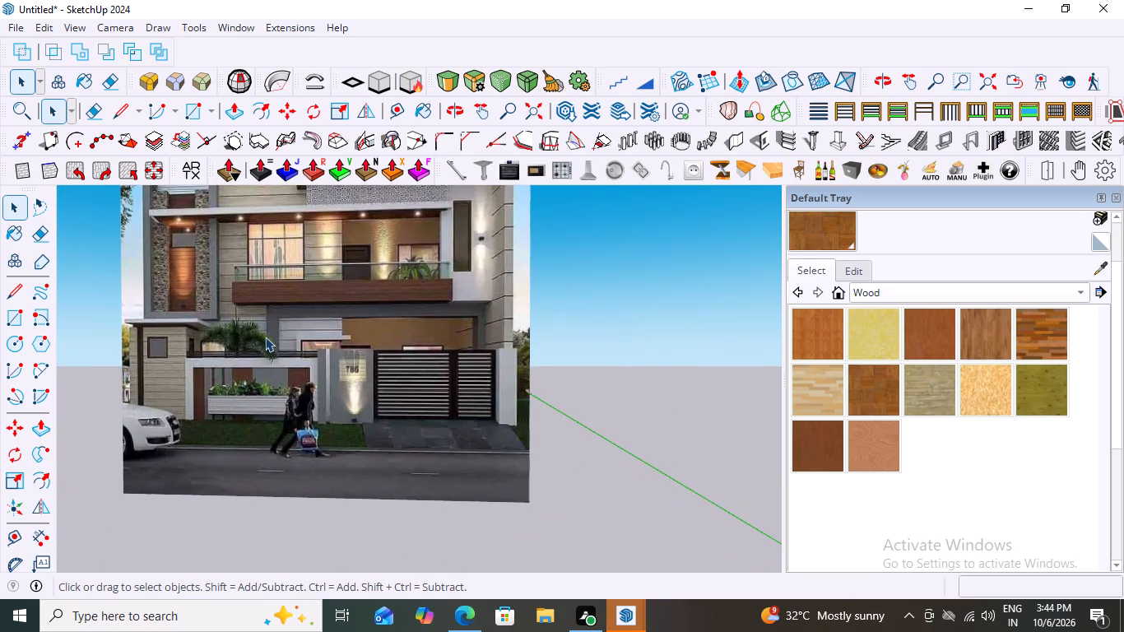
scroll(388, 315, down, 3)
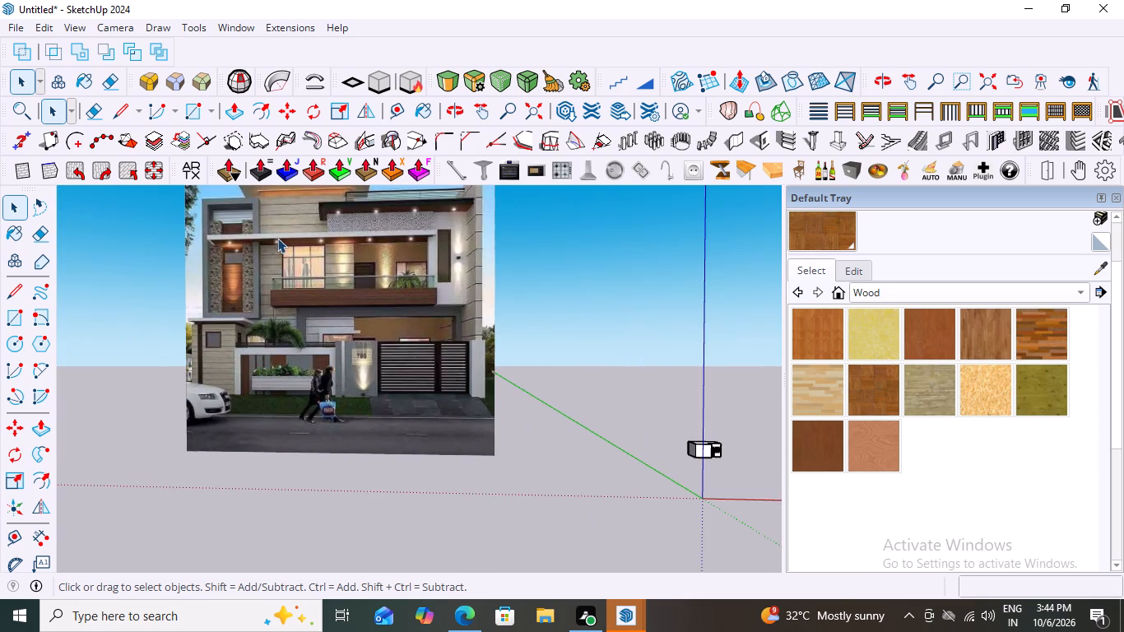
scroll(290, 238, up, 9)
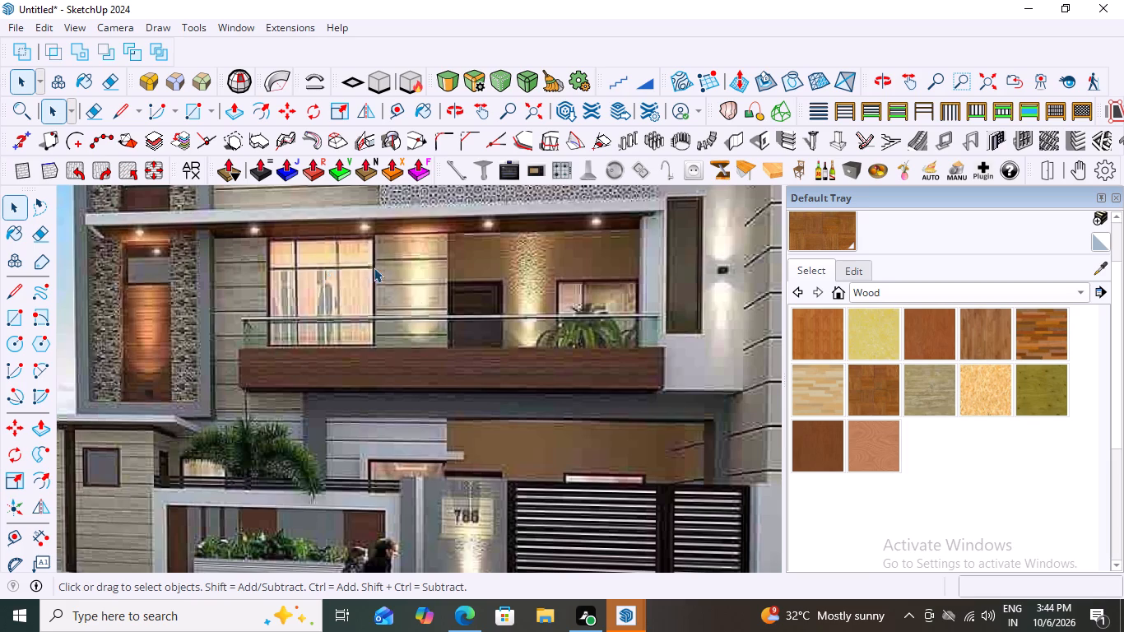
scroll(405, 267, down, 4)
scroll(494, 286, down, 3)
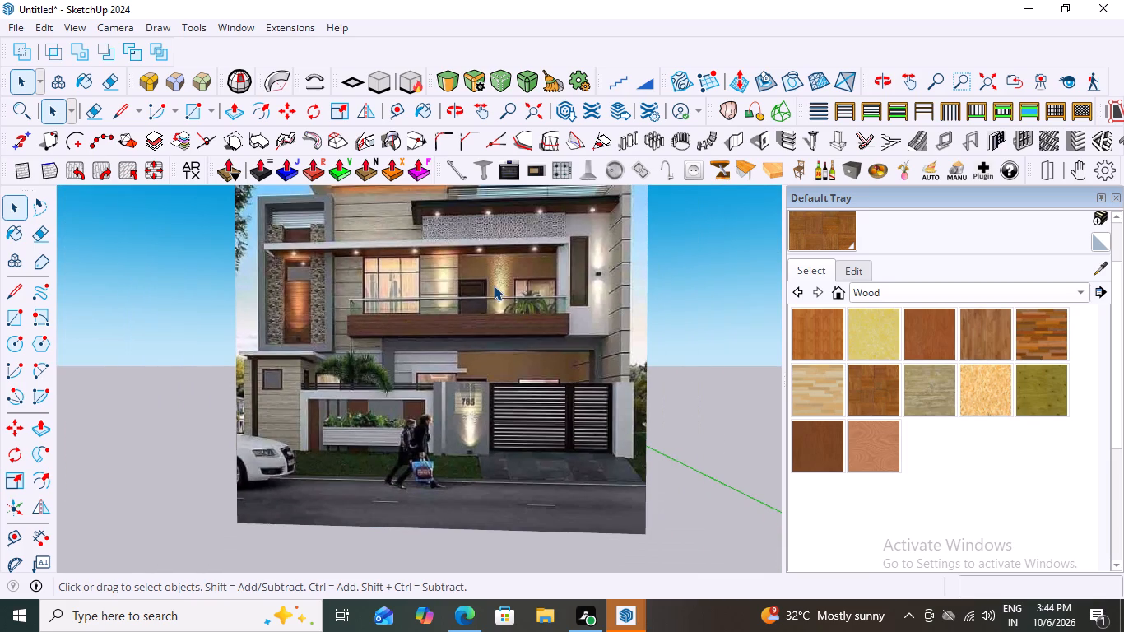
middle_drag(445, 314, 429, 475)
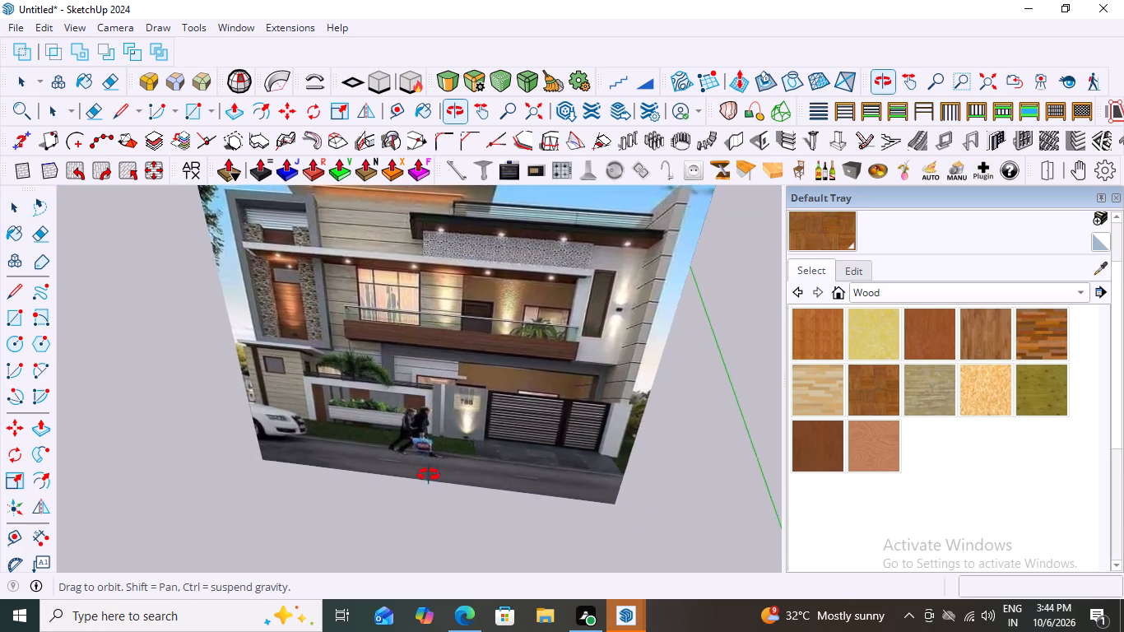
middle_drag(429, 475, 490, 330)
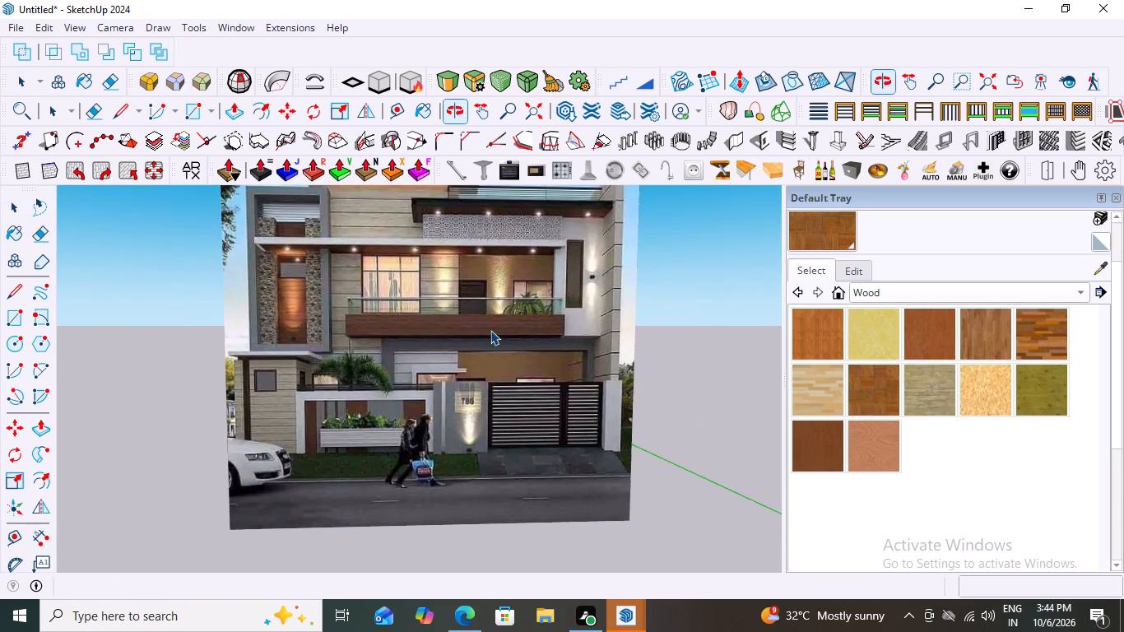
scroll(435, 309, up, 3)
scroll(608, 297, down, 2)
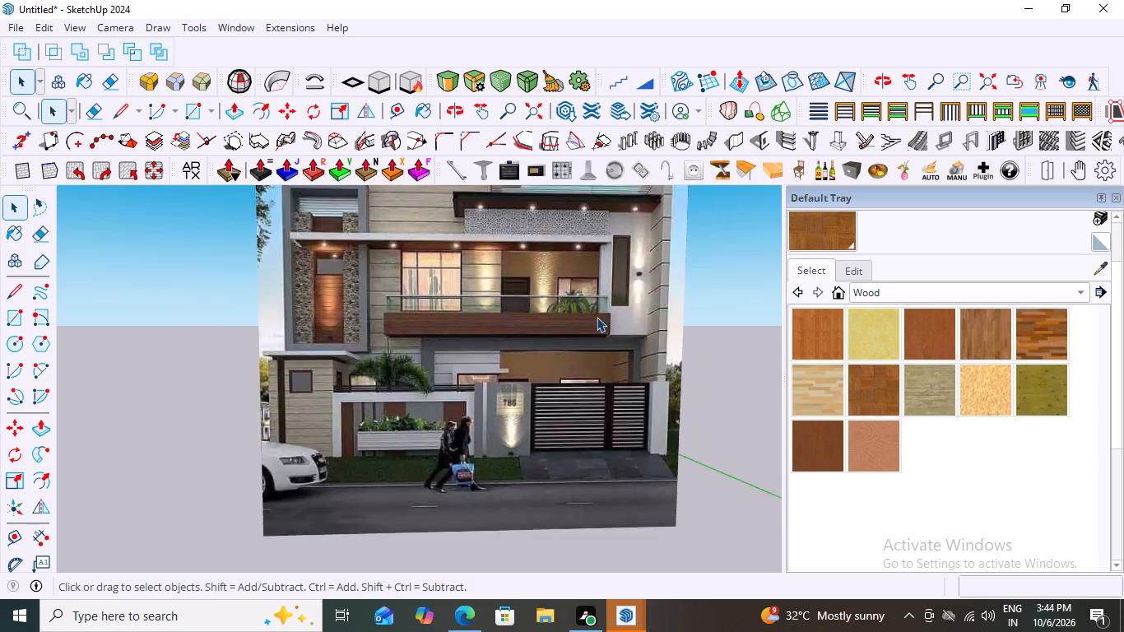
scroll(597, 317, down, 4)
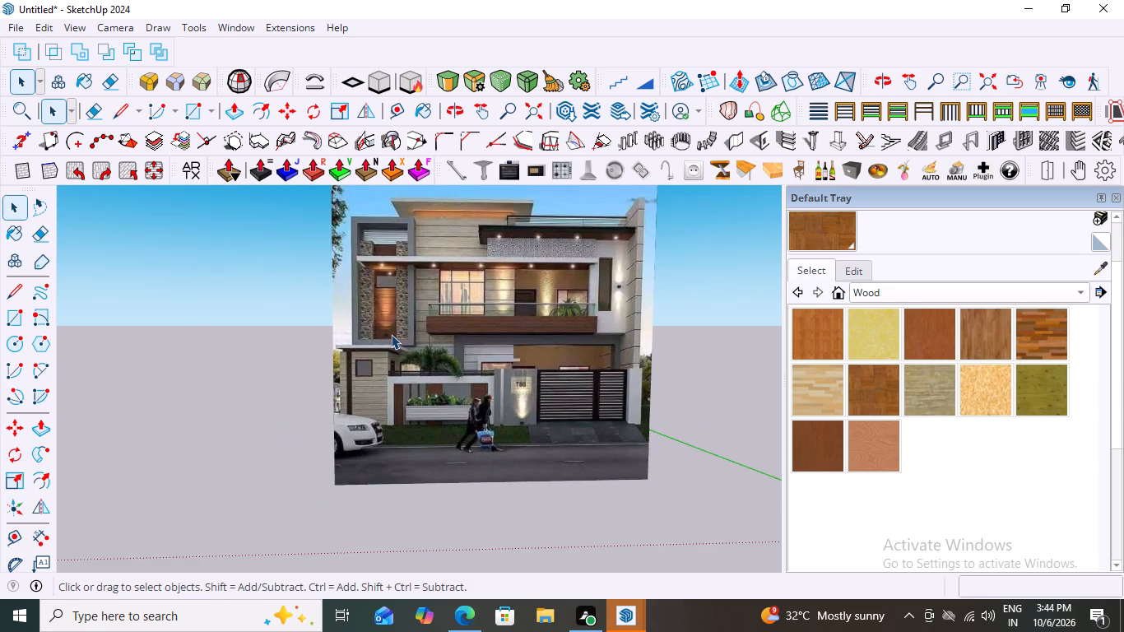
scroll(392, 335, up, 3)
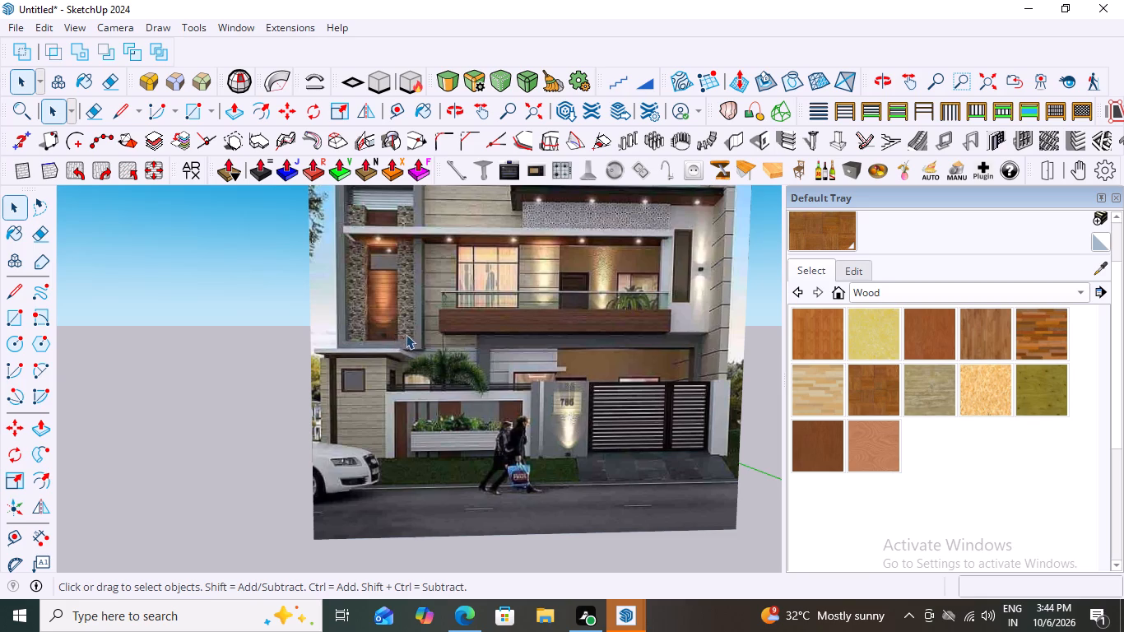
scroll(412, 333, down, 7)
scroll(352, 239, up, 7)
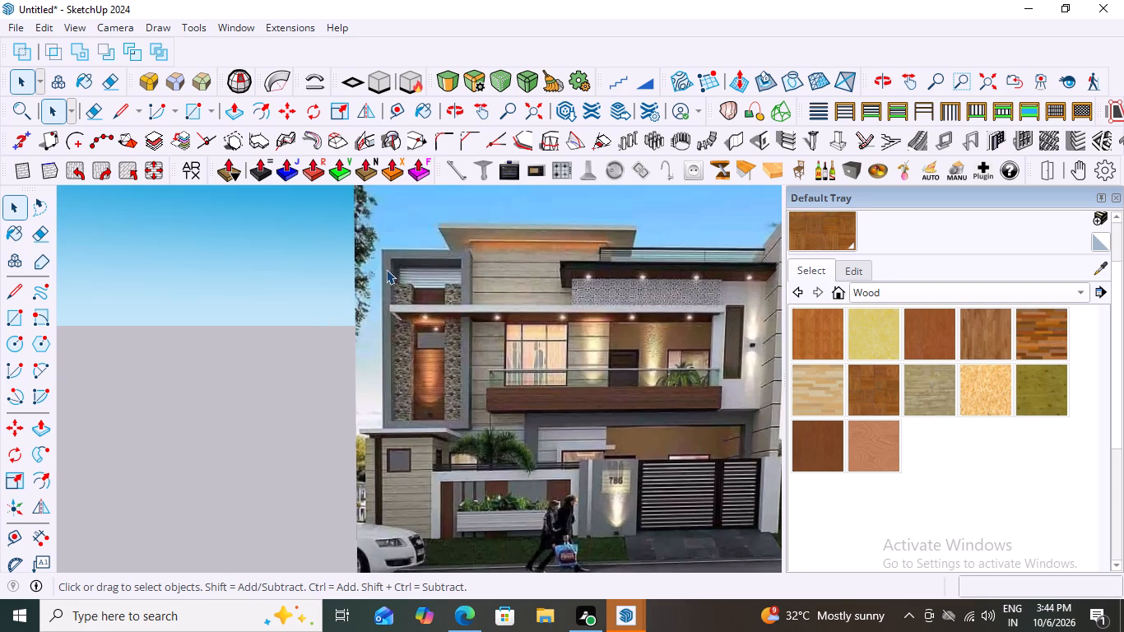
scroll(395, 311, down, 2)
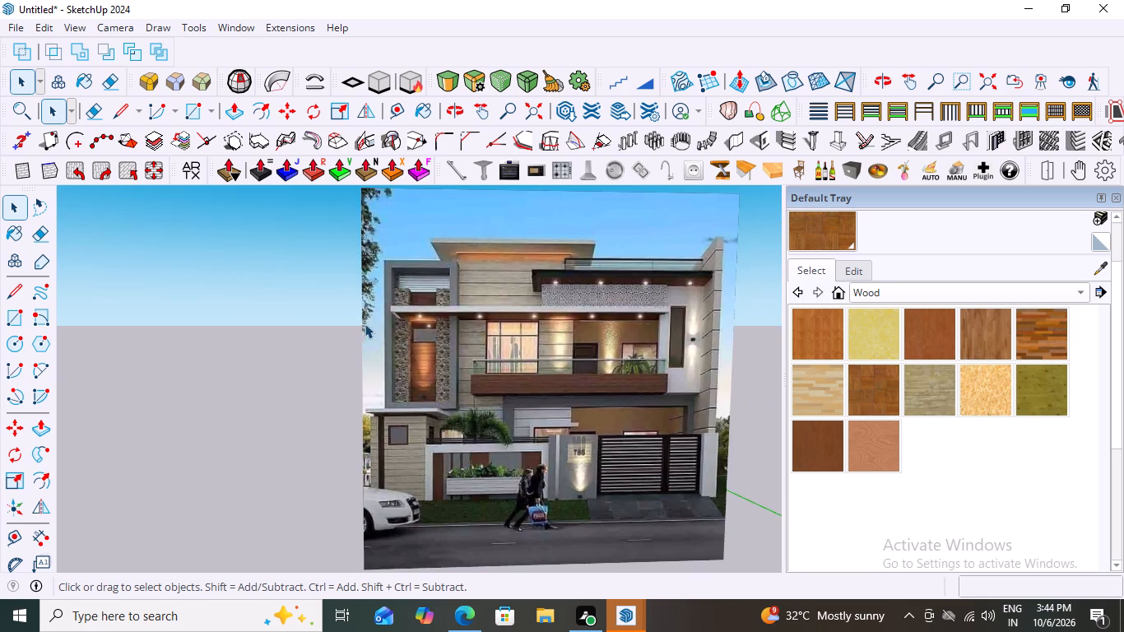
scroll(275, 347, up, 2)
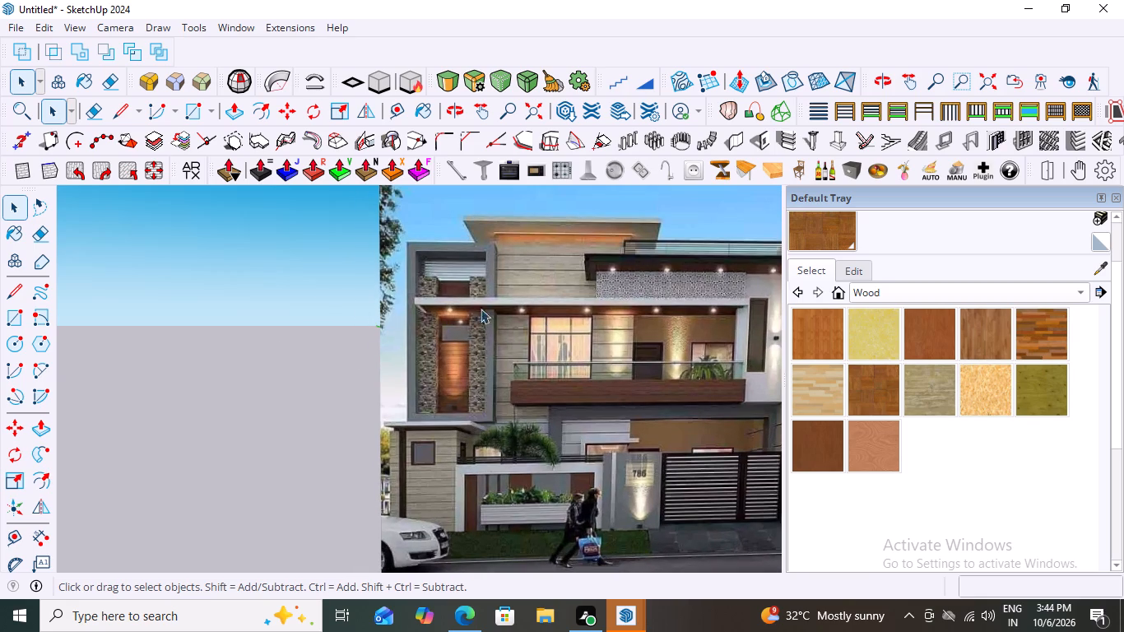
scroll(318, 276, down, 7)
scroll(808, 484, up, 2)
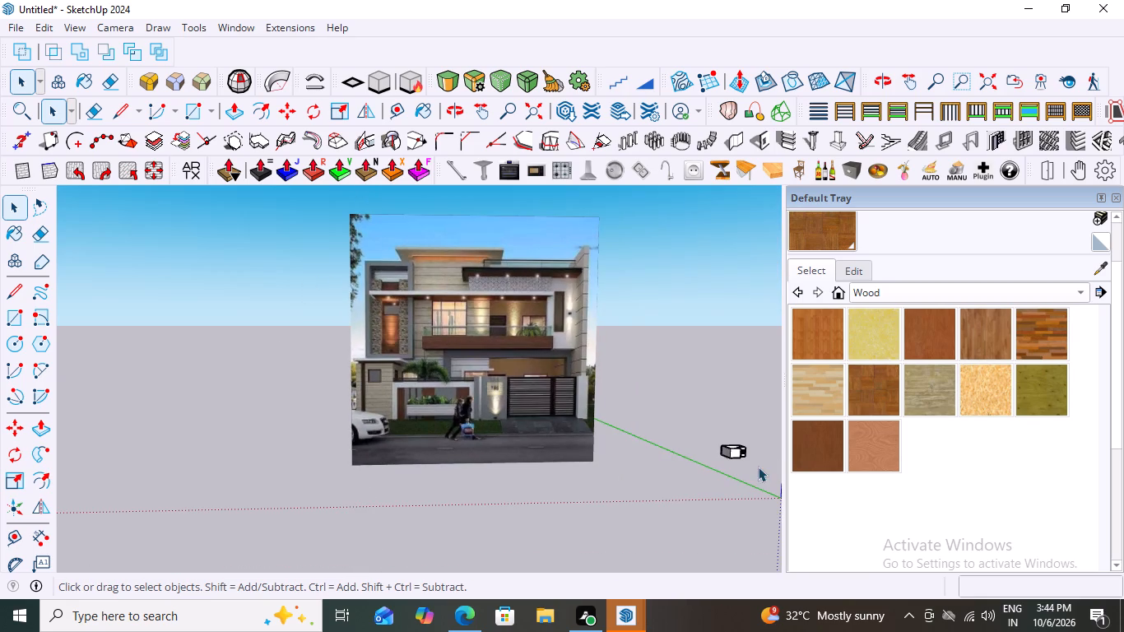
scroll(758, 467, up, 5)
scroll(577, 452, down, 4)
scroll(397, 348, up, 7)
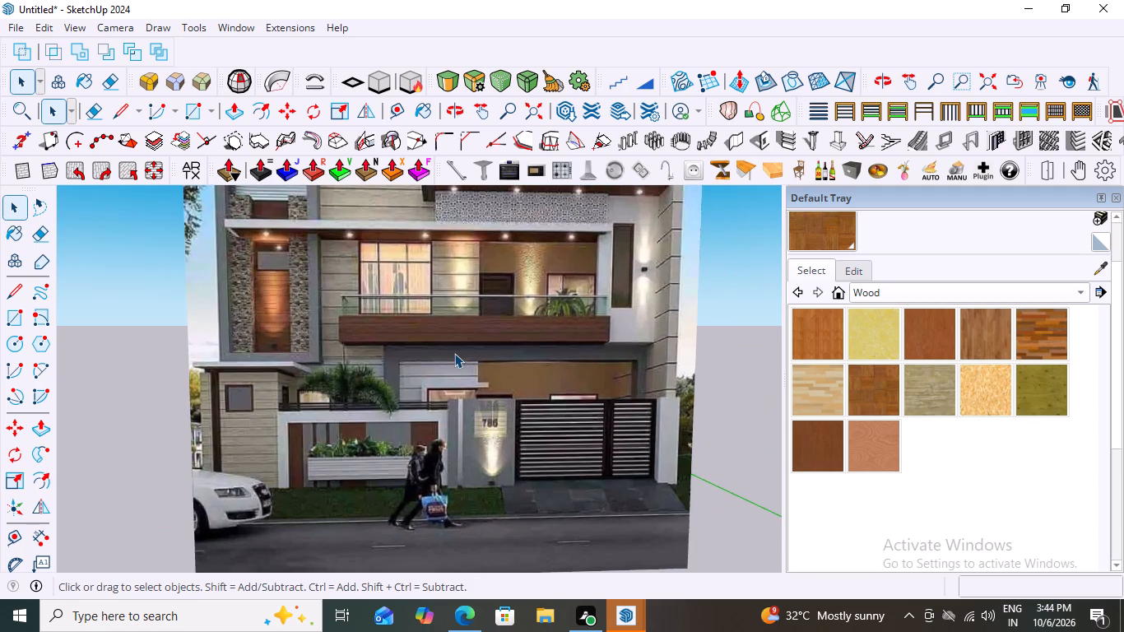
scroll(305, 310, down, 3)
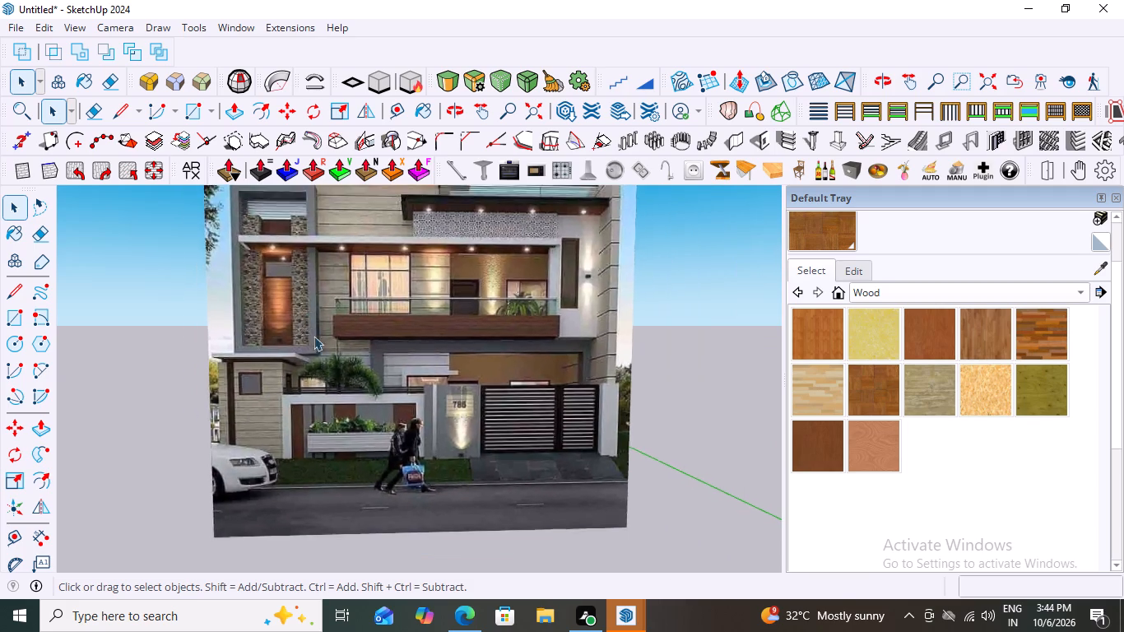
Inspect the modelled house front with its door and window from slightly above and straight on.
scroll(314, 336, down, 7)
scroll(694, 486, up, 10)
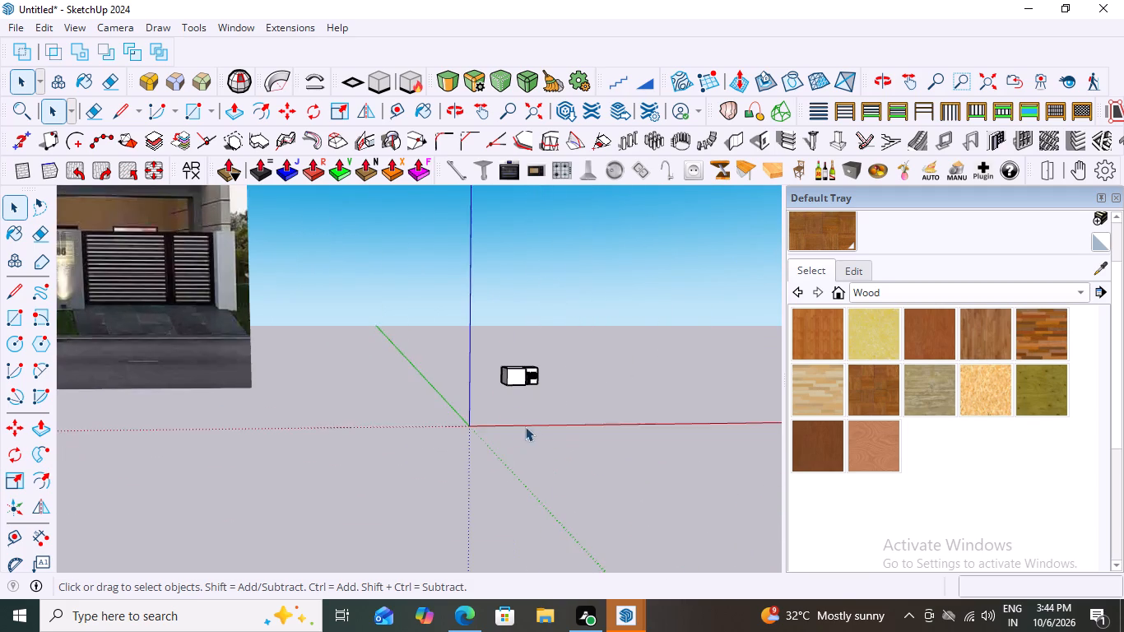
scroll(525, 426, up, 4)
scroll(545, 331, up, 13)
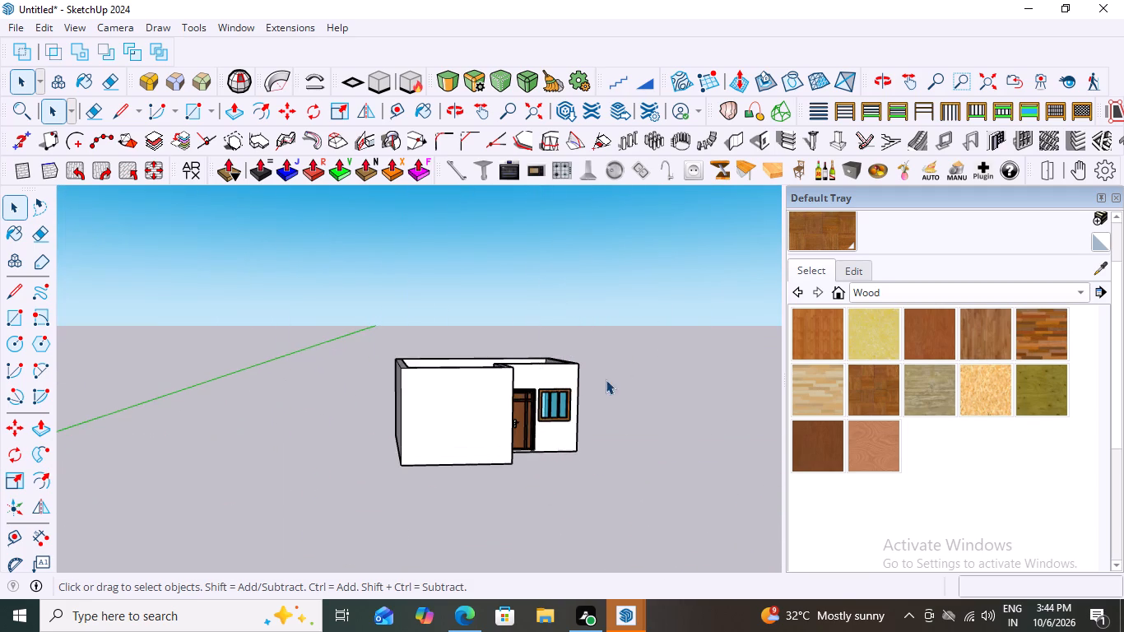
middle_drag(606, 379, 559, 394)
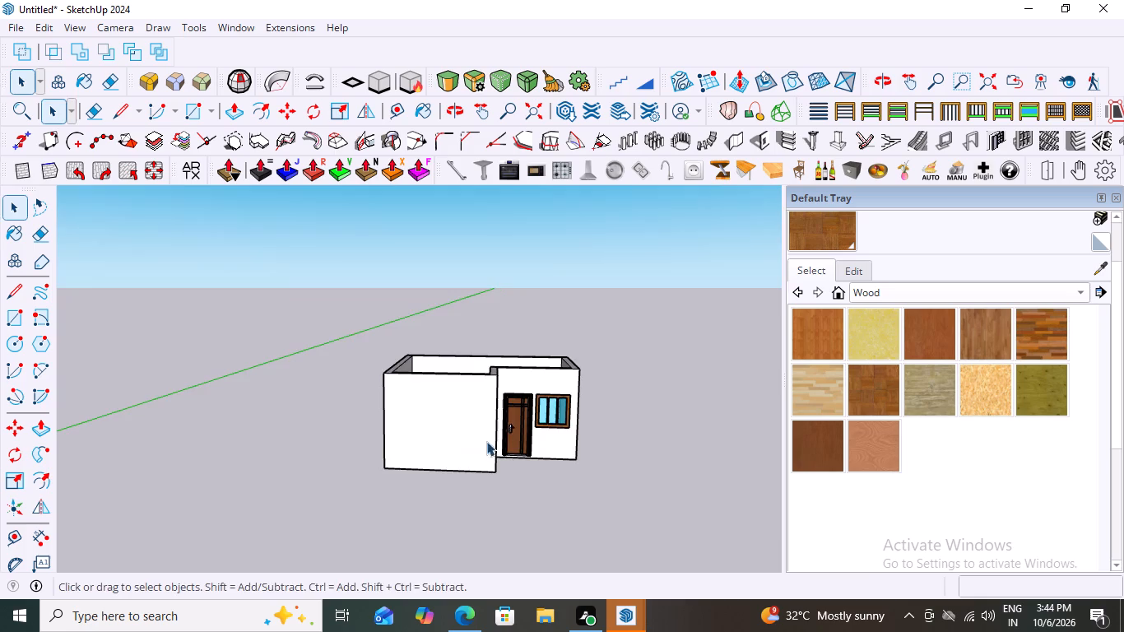
scroll(504, 435, up, 1)
middle_drag(504, 435, 519, 430)
scroll(521, 430, up, 5)
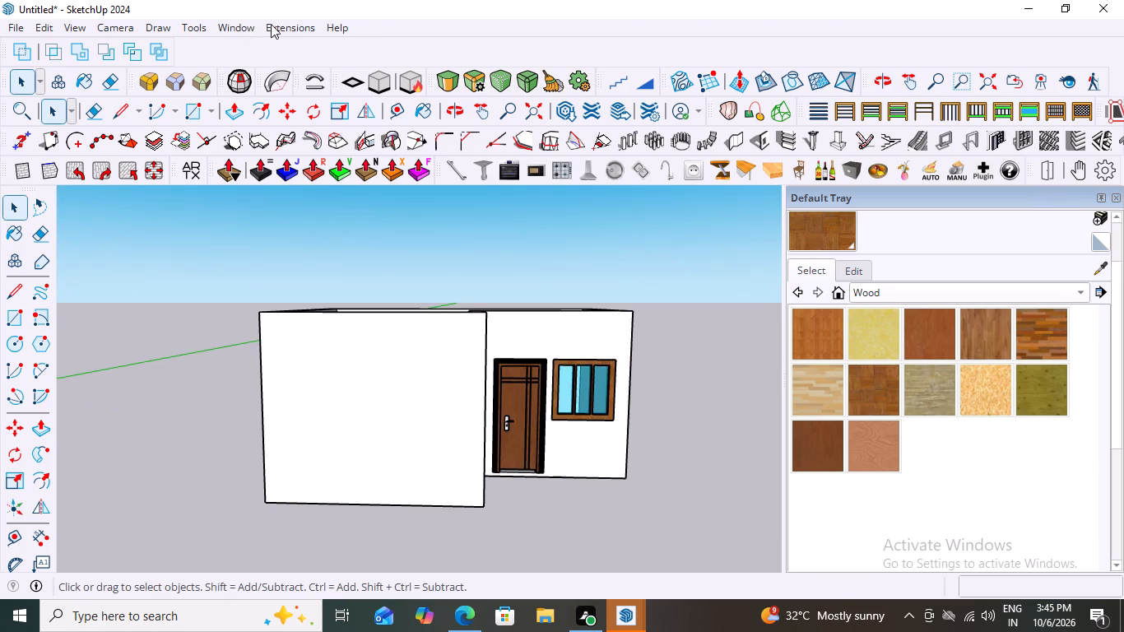
Hide the Default Tray to enlarge the modelling area.
click(231, 26)
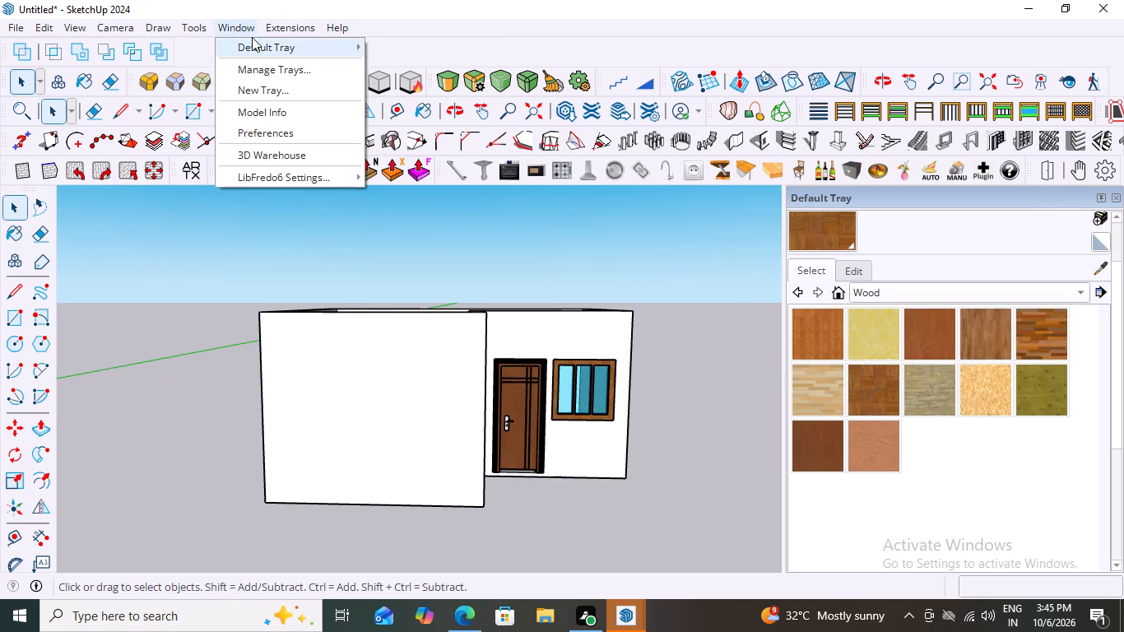
click(412, 47)
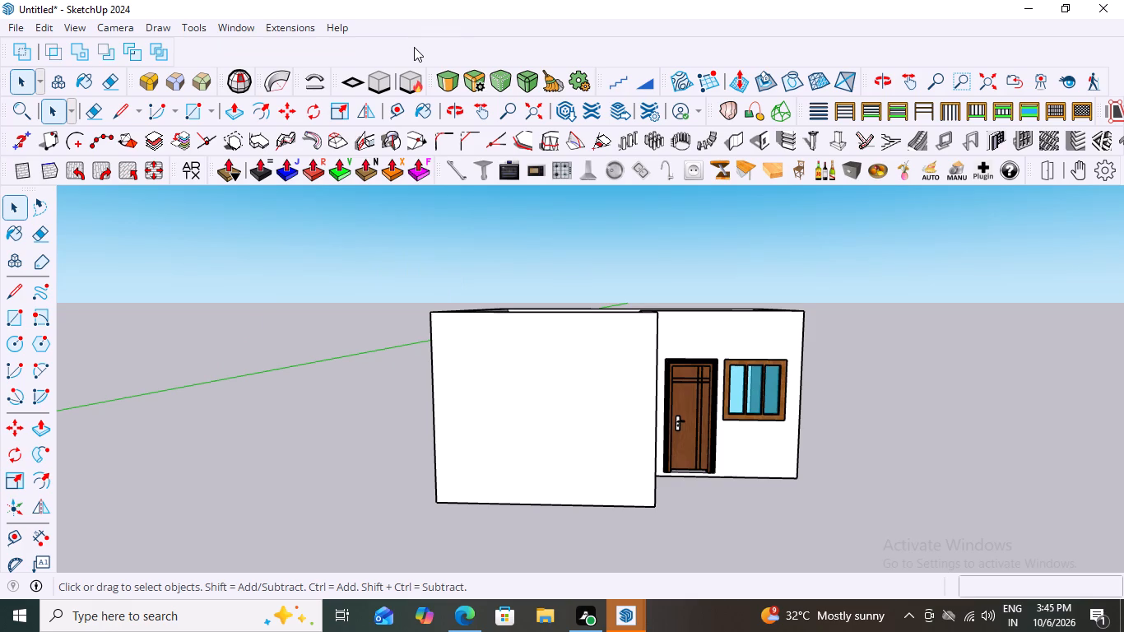
Unhide all hidden objects in the model.
scroll(302, 227, down, 4)
middle_drag(400, 292, 435, 314)
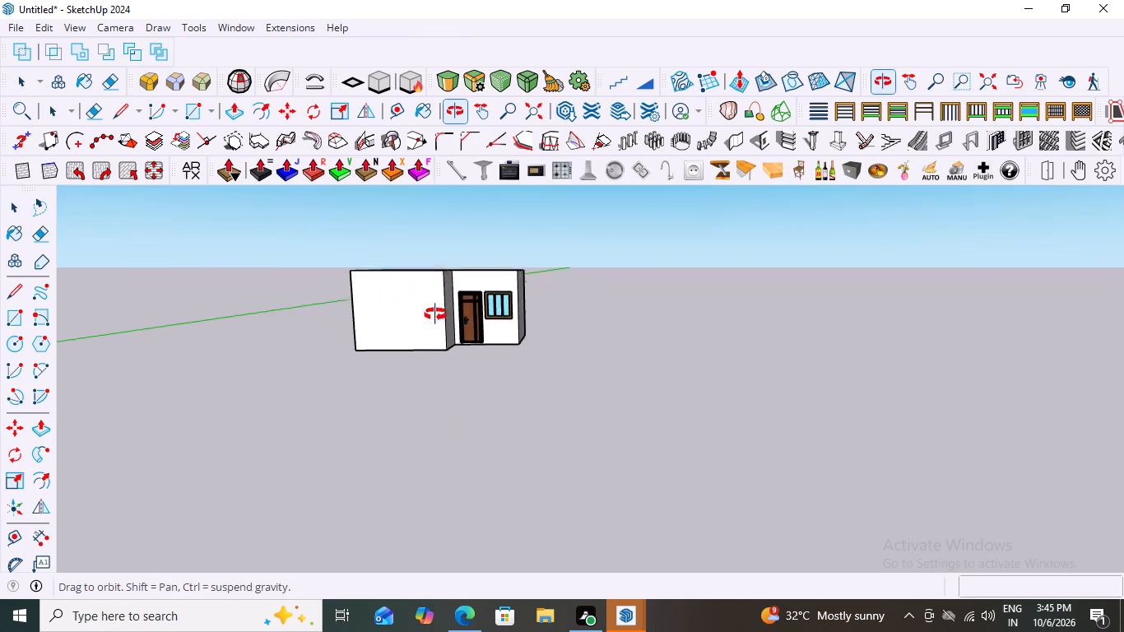
middle_drag(435, 314, 526, 340)
click(49, 21)
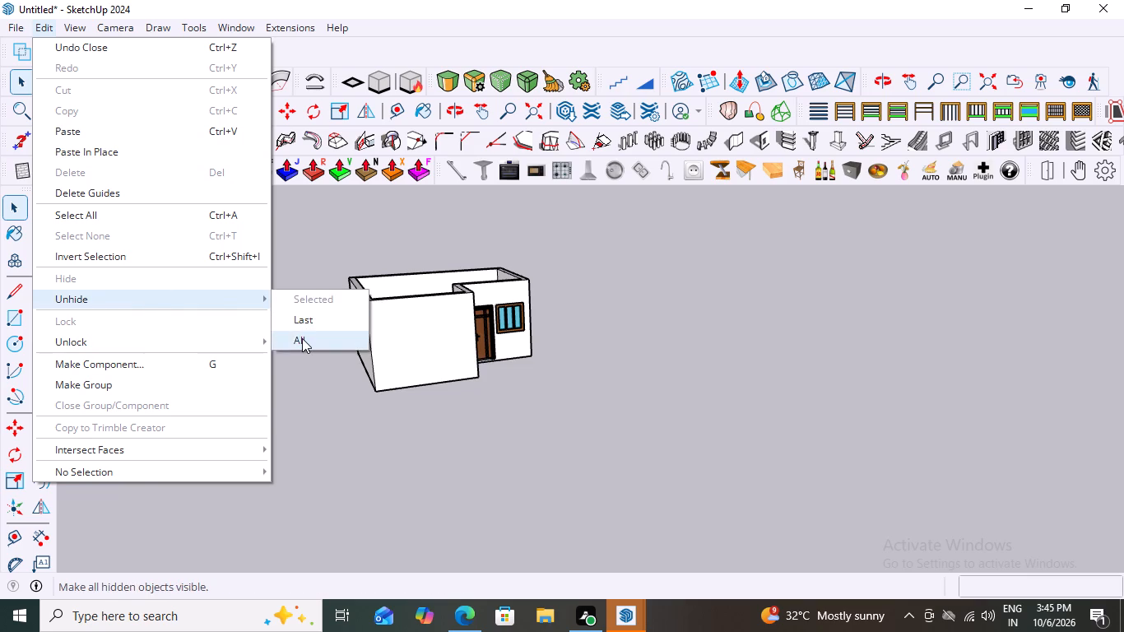
click(303, 338)
Copy the ground-floor walls with door and window, together with the base plinth, 10' 6" straight up as the upper storey.
middle_drag(420, 318, 332, 251)
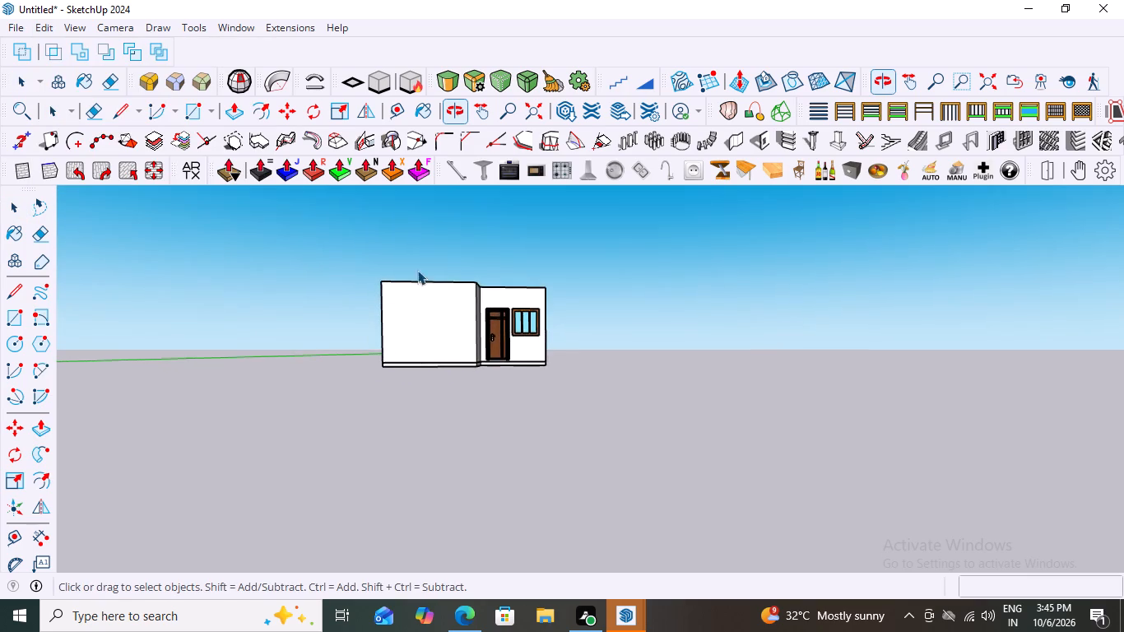
scroll(406, 339, up, 4)
scroll(575, 335, up, 2)
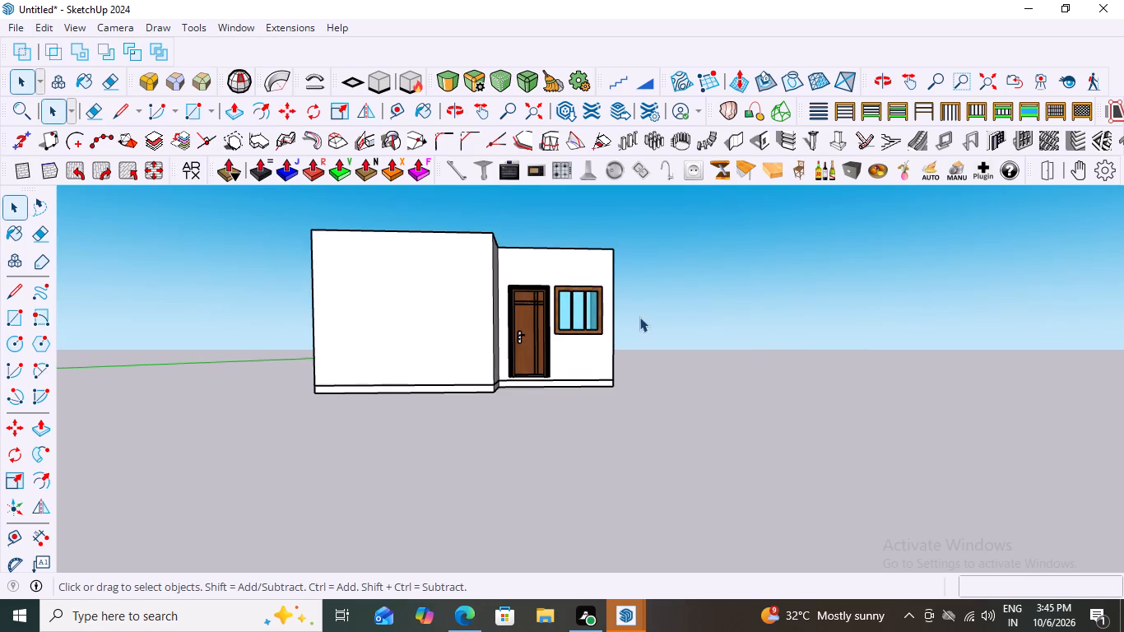
middle_drag(581, 337, 916, 420)
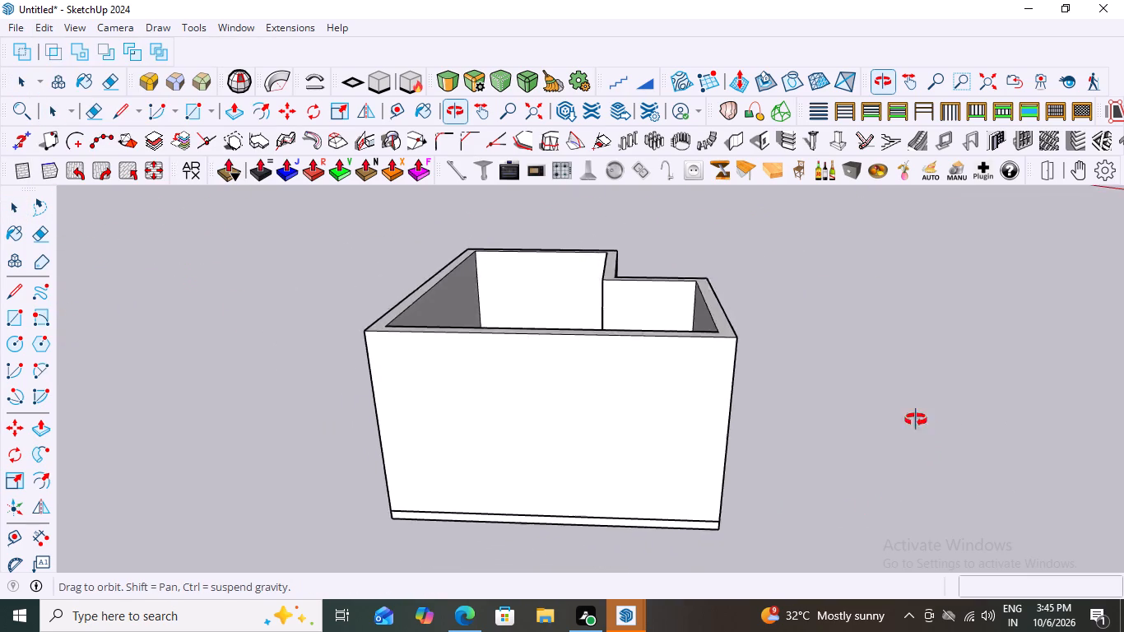
middle_drag(916, 420, 587, 397)
scroll(454, 415, up, 1)
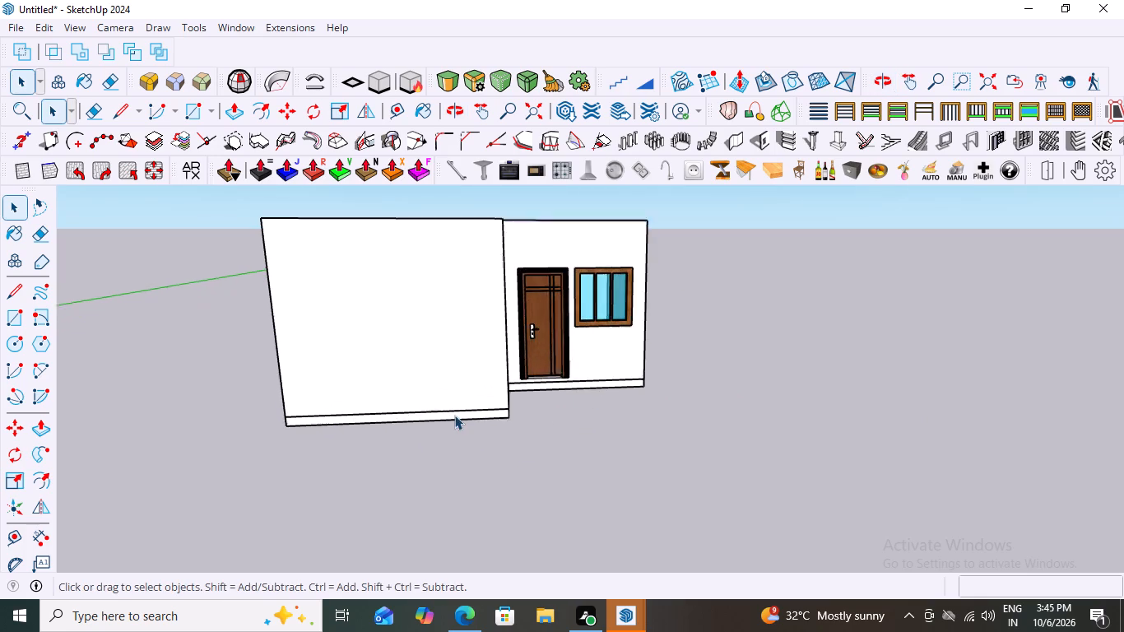
scroll(454, 415, up, 2)
click(611, 227)
scroll(475, 362, up, 1)
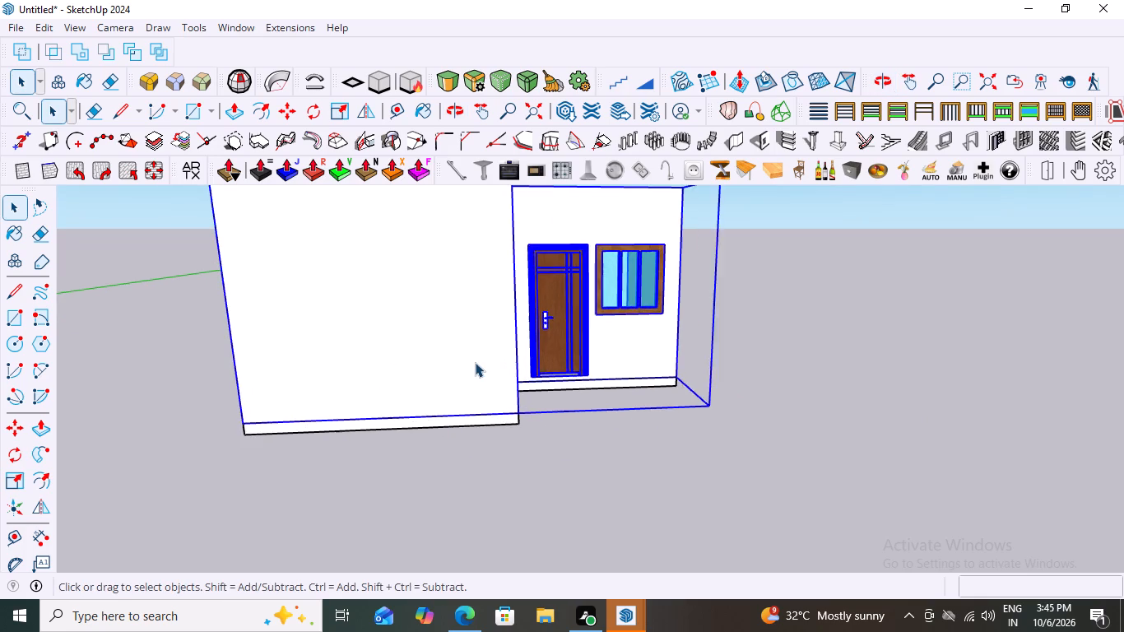
scroll(475, 362, up, 1)
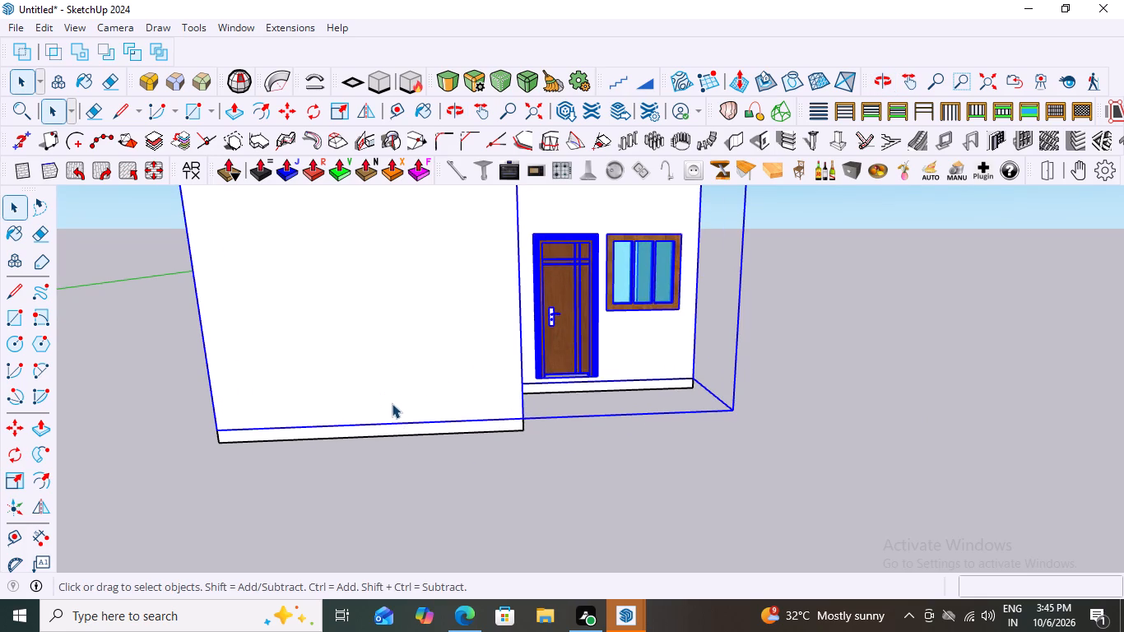
ctrl+click(346, 430)
scroll(425, 438, down, 6)
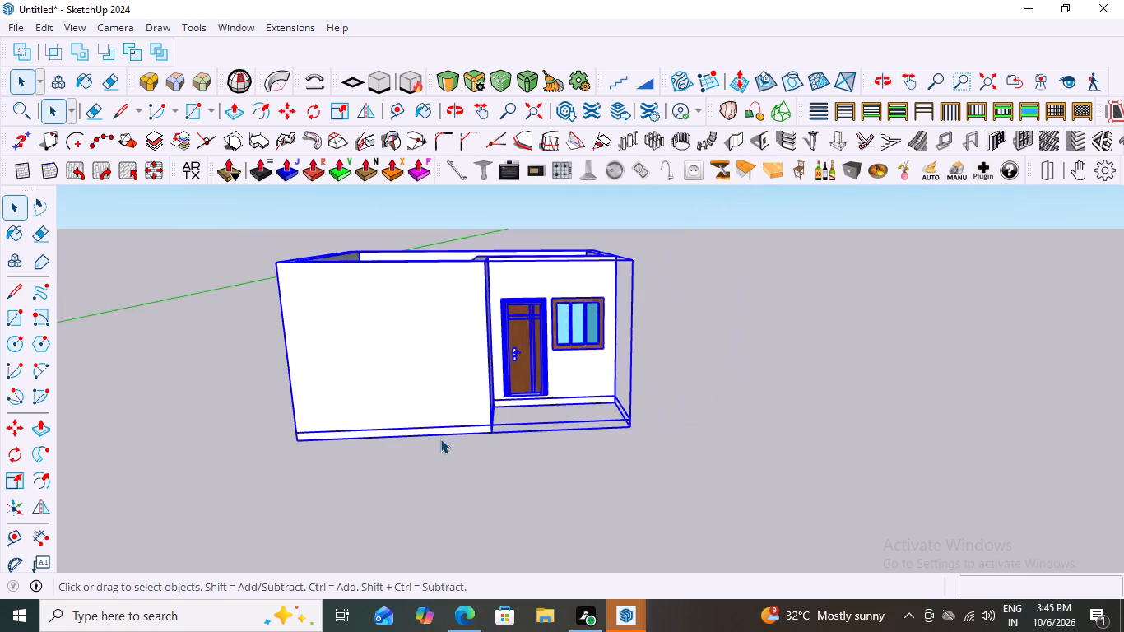
scroll(441, 441, down, 3)
scroll(253, 438, up, 3)
scroll(325, 440, up, 2)
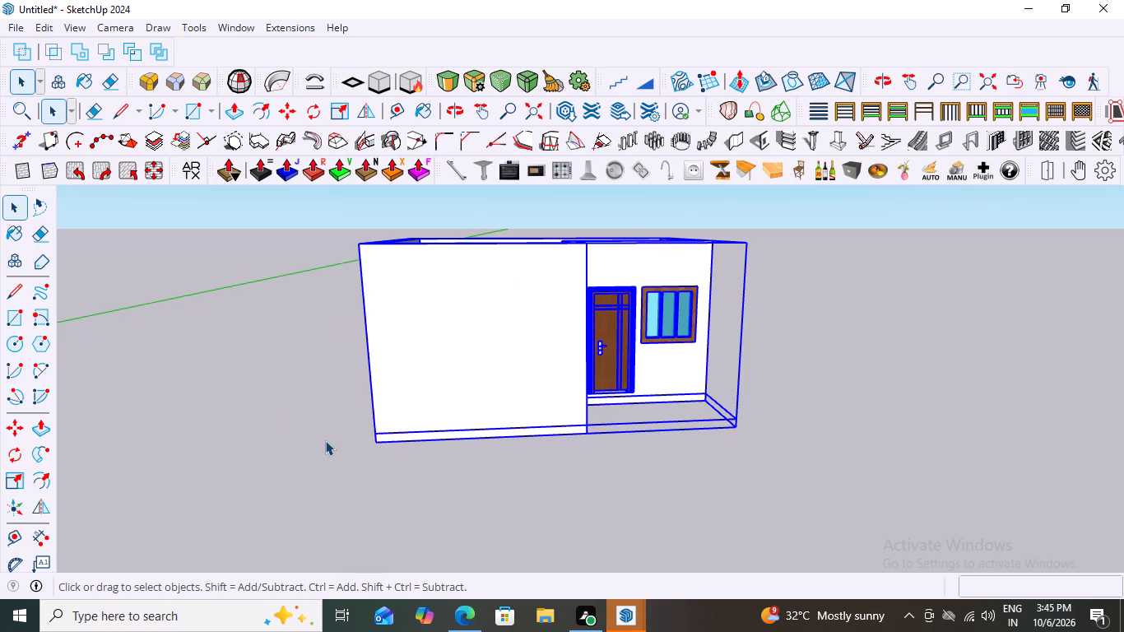
key(m)
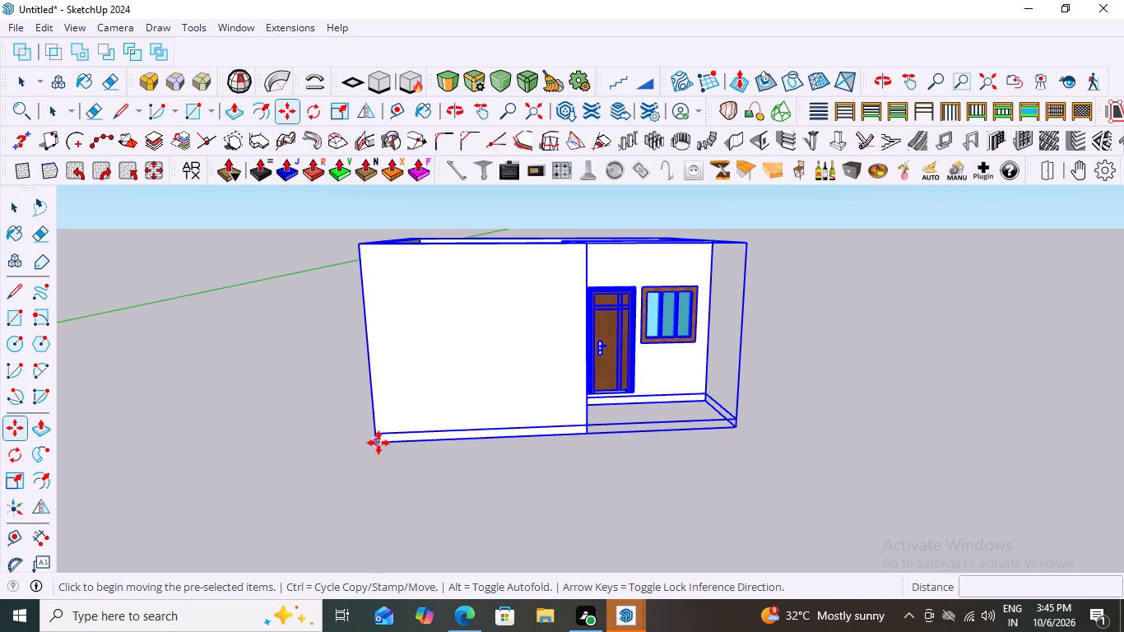
click(379, 443)
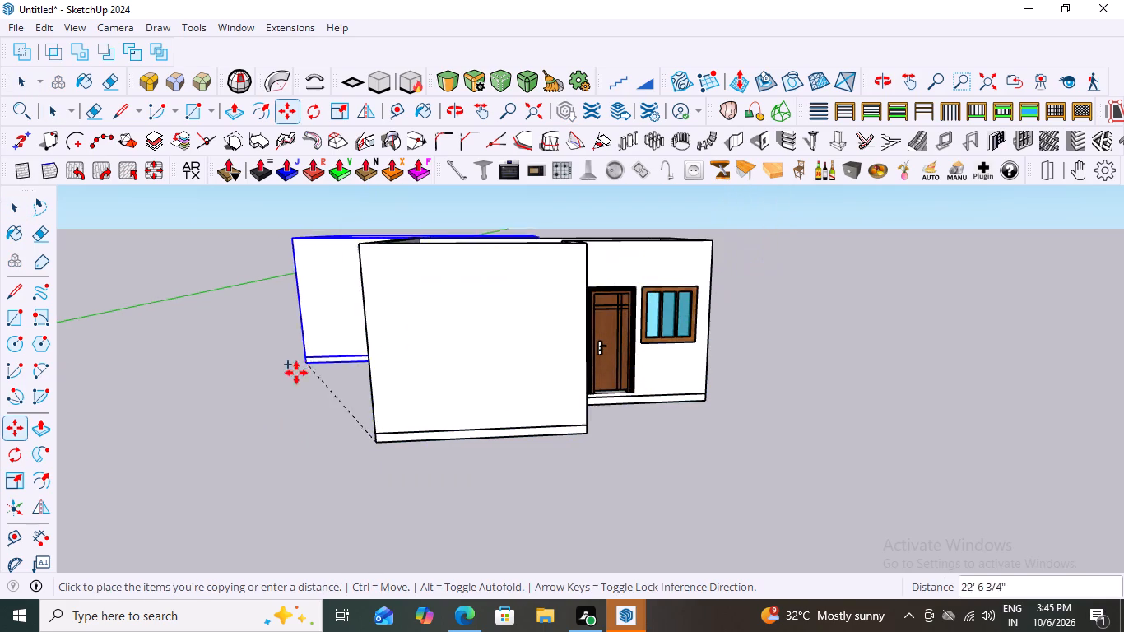
scroll(297, 385, down, 6)
scroll(346, 294, up, 4)
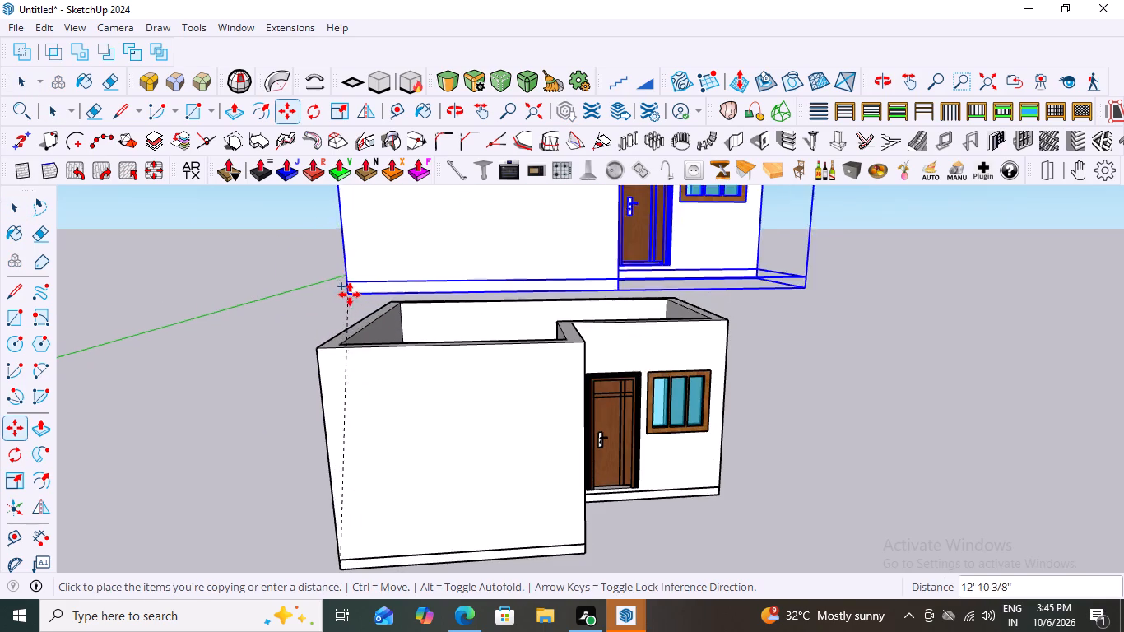
scroll(318, 356, up, 4)
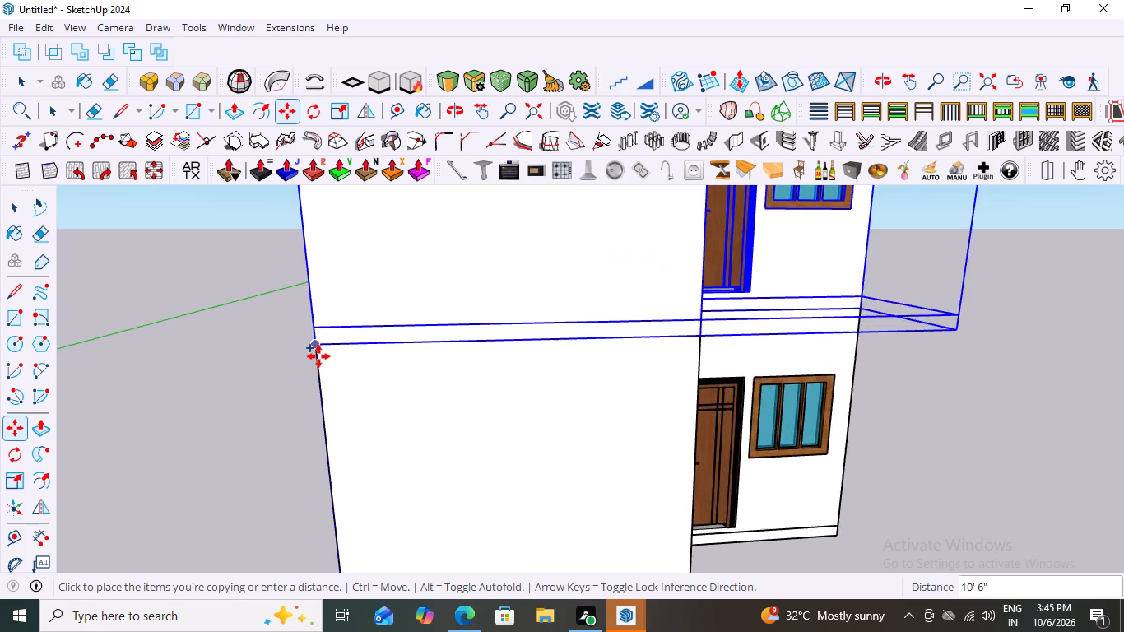
scroll(318, 356, up, 2)
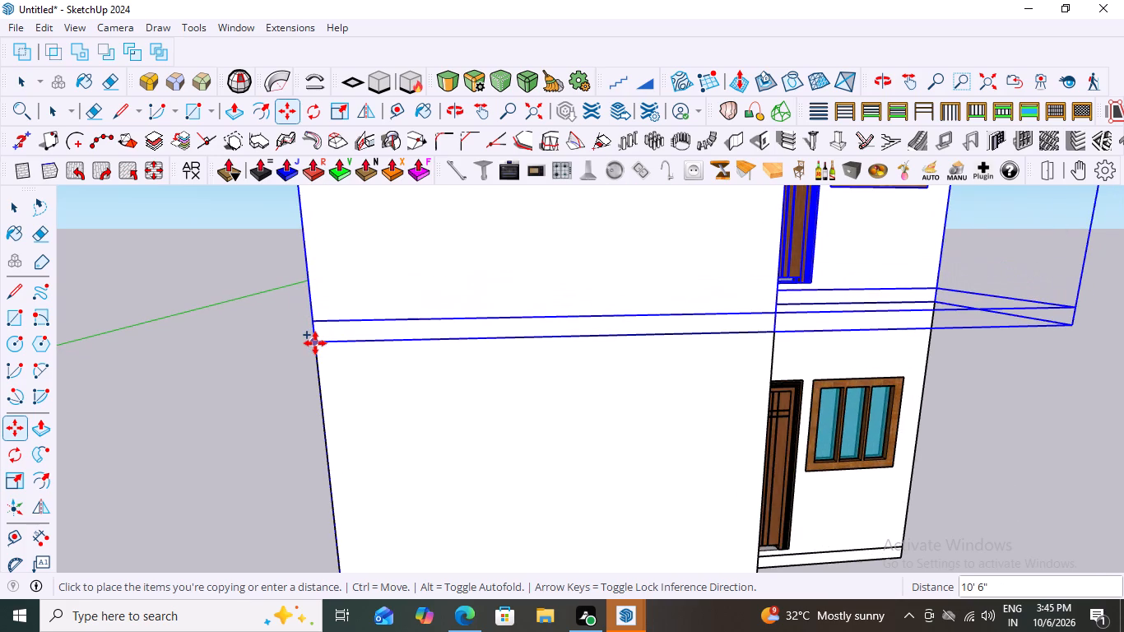
click(315, 343)
scroll(194, 332, down, 17)
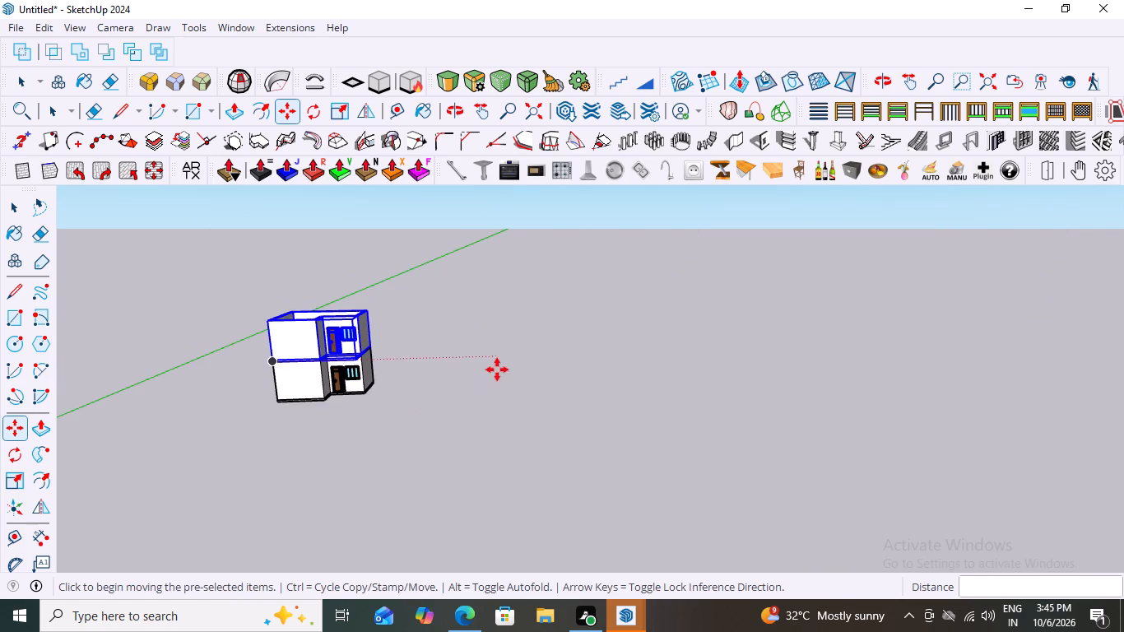
key(space)
click(466, 363)
Inspect the stacked two-storey house from the front, from above and from the side, checking the joint between the floors.
scroll(261, 355, up, 2)
scroll(479, 370, down, 3)
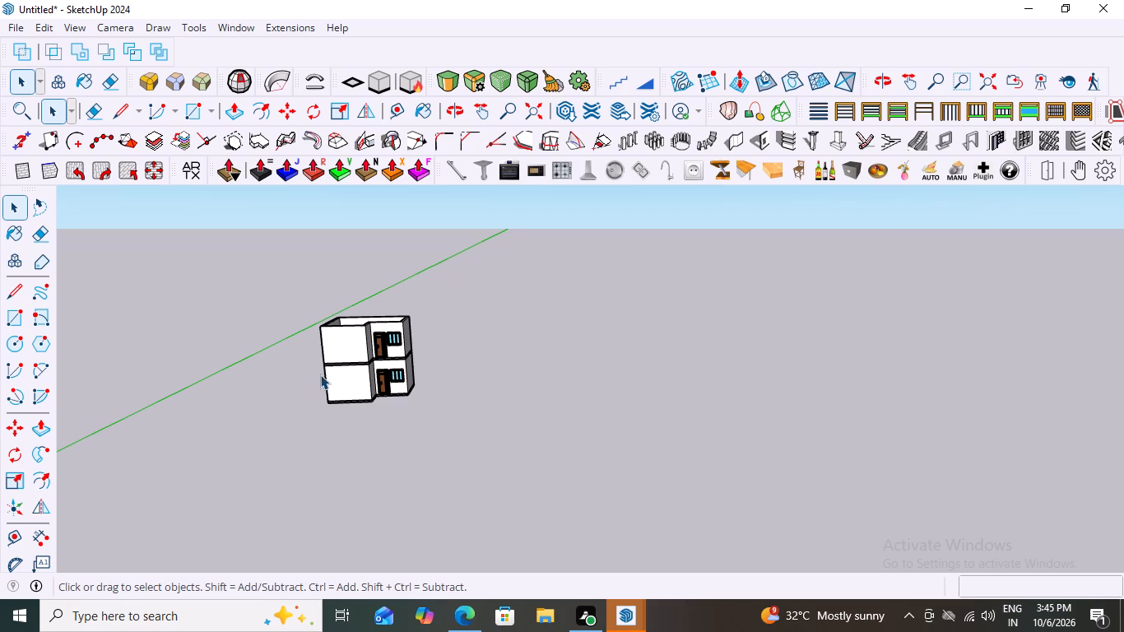
scroll(425, 374, down, 6)
scroll(317, 342, up, 3)
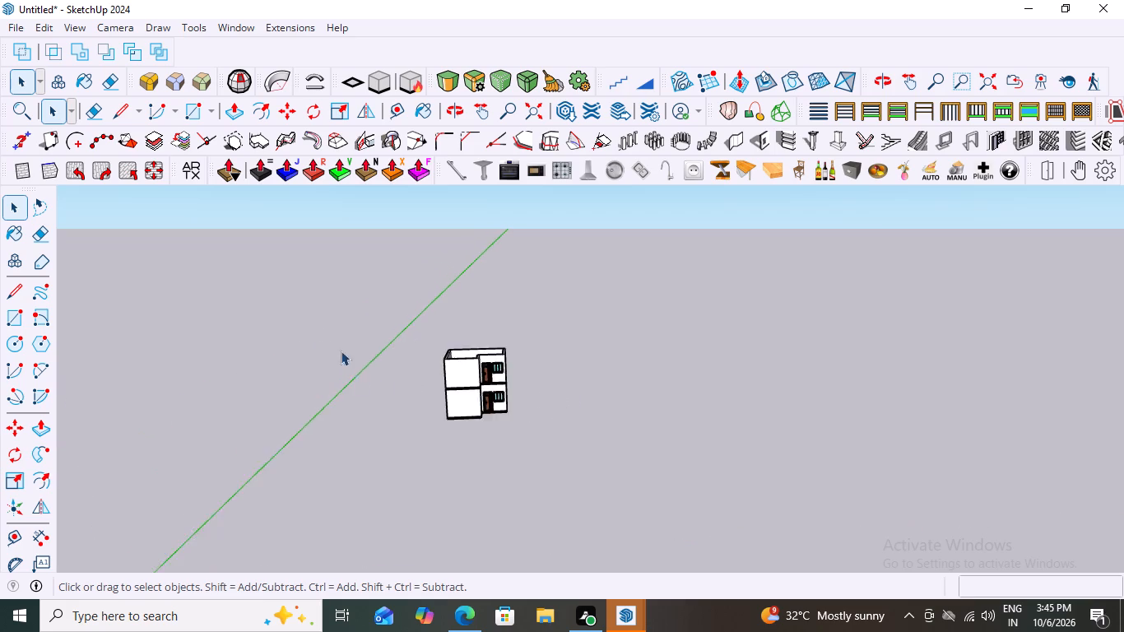
scroll(341, 351, up, 4)
scroll(501, 358, up, 1)
middle_drag(500, 355, 496, 337)
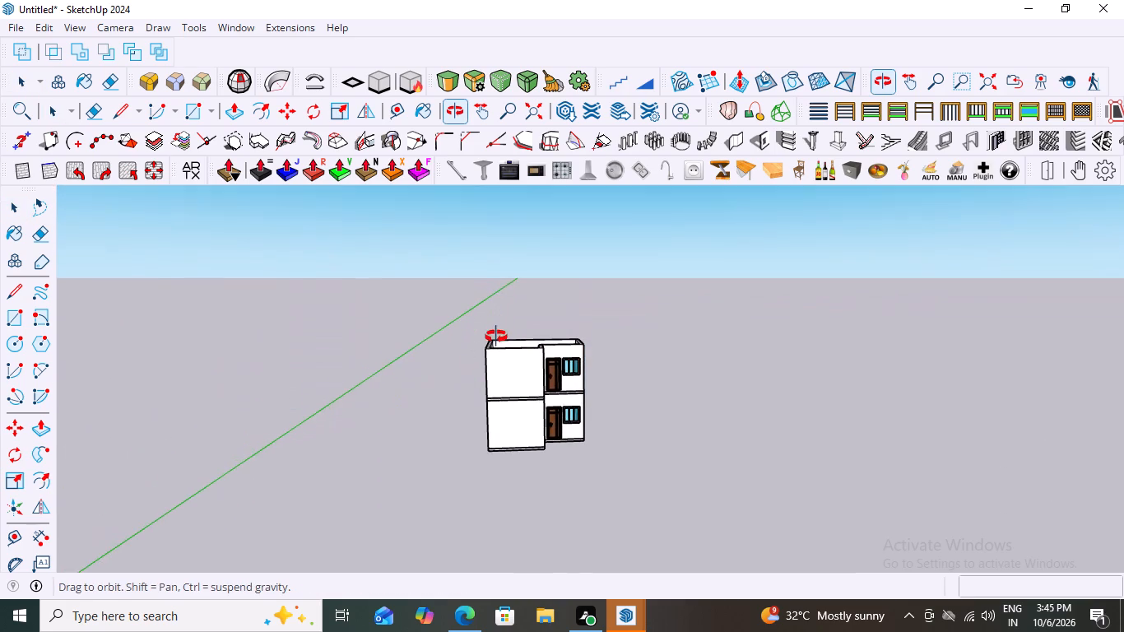
middle_drag(496, 337, 496, 338)
scroll(514, 378, up, 9)
scroll(485, 355, down, 7)
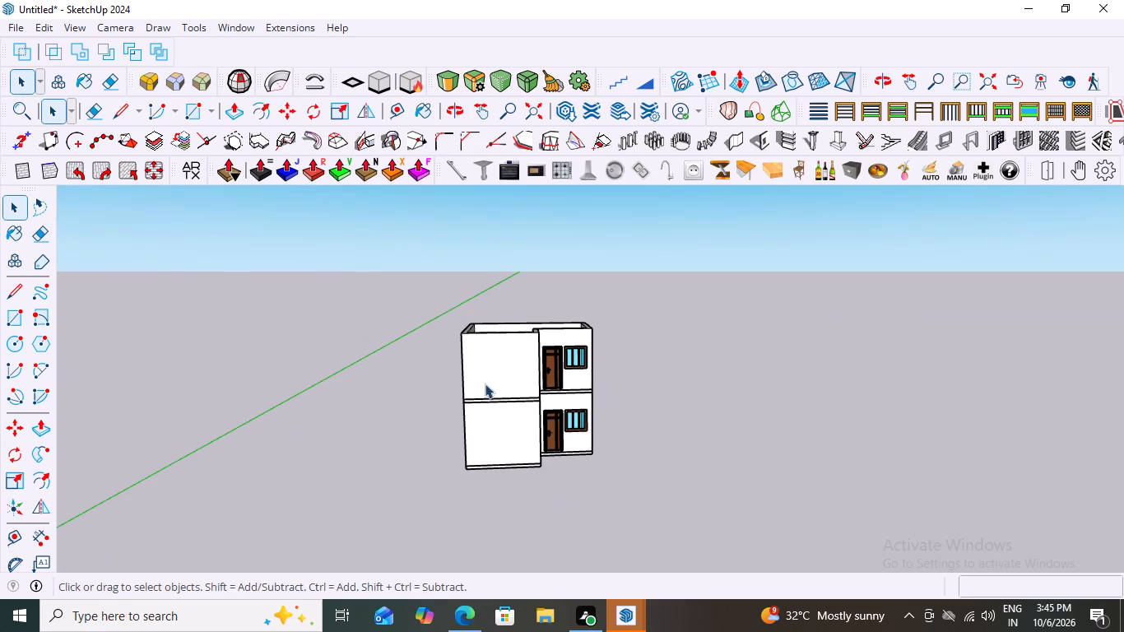
middle_drag(515, 397, 527, 357)
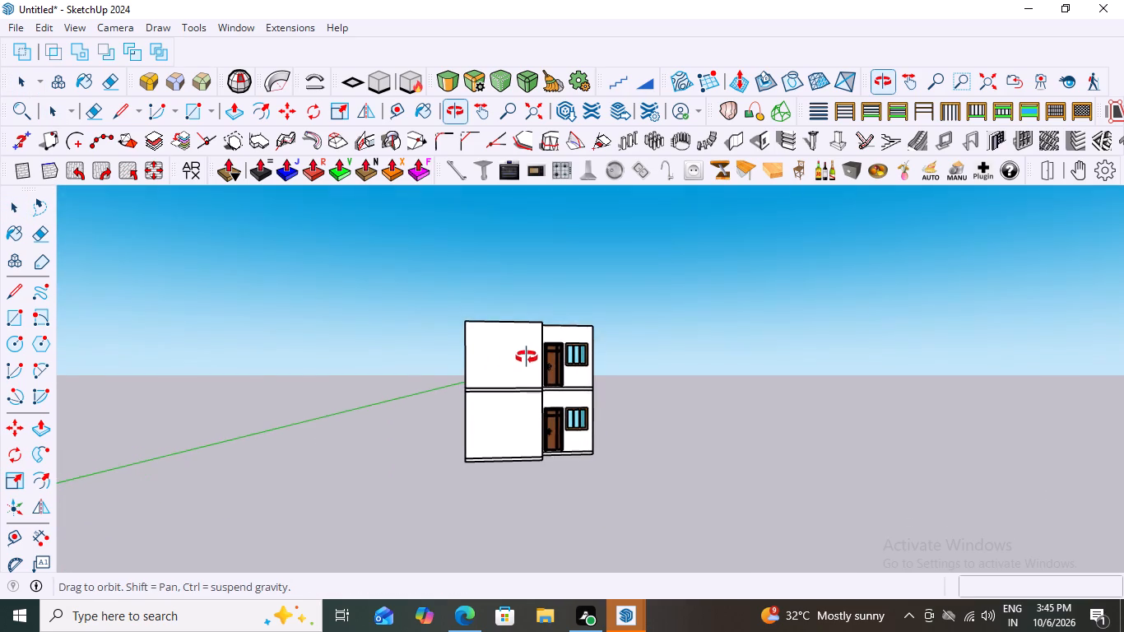
middle_drag(527, 357, 532, 377)
scroll(534, 377, up, 11)
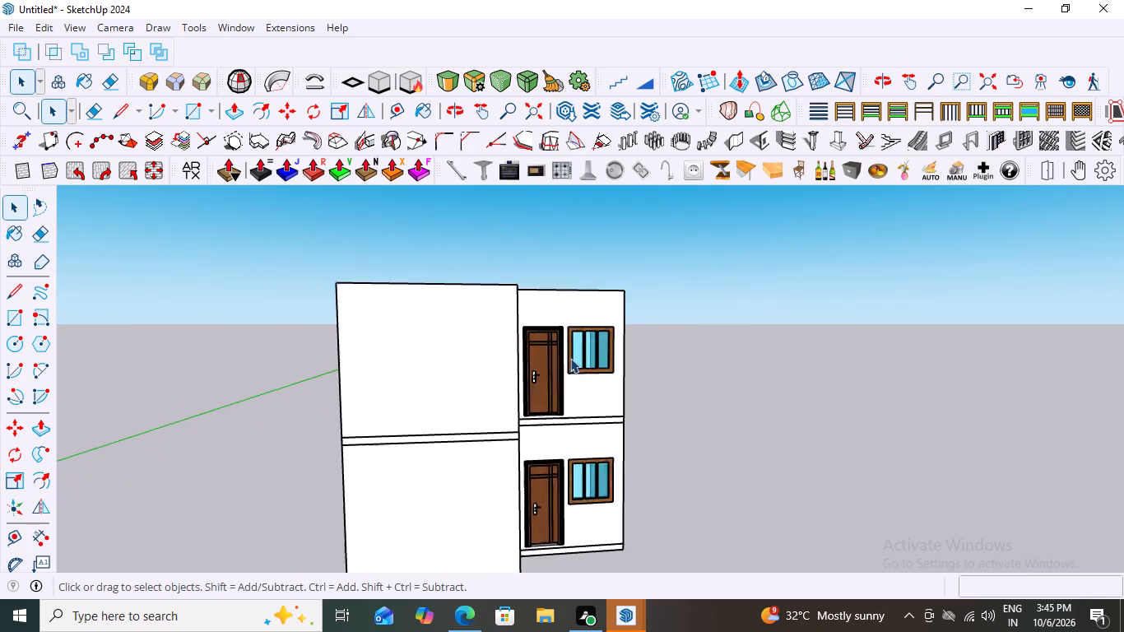
scroll(570, 358, up, 1)
scroll(570, 358, down, 8)
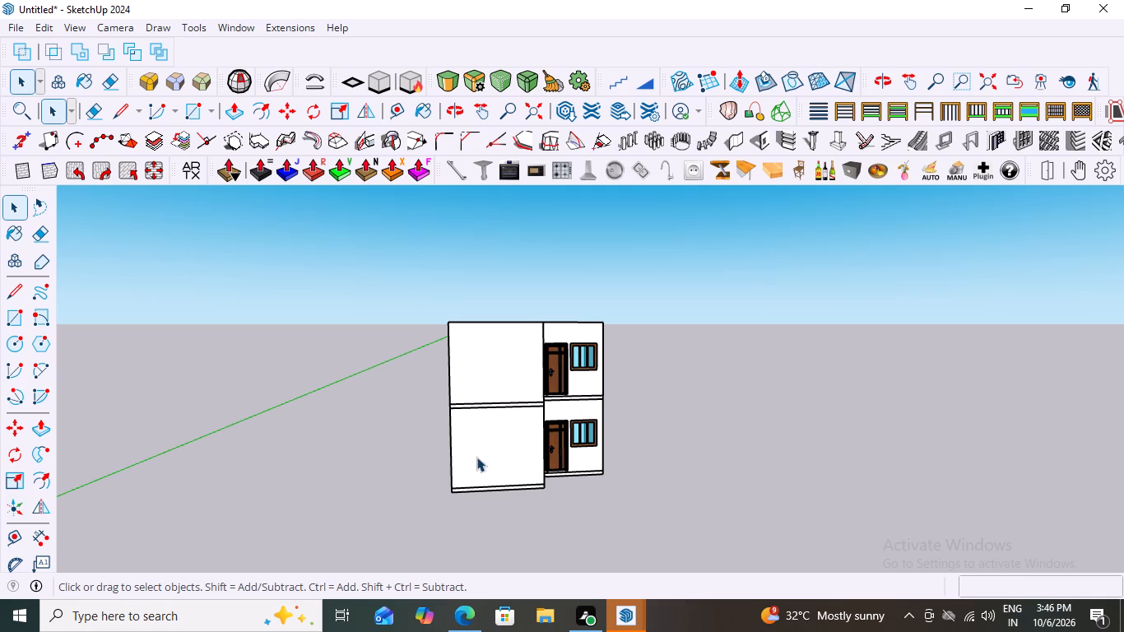
scroll(476, 457, down, 3)
middle_drag(523, 409, 480, 514)
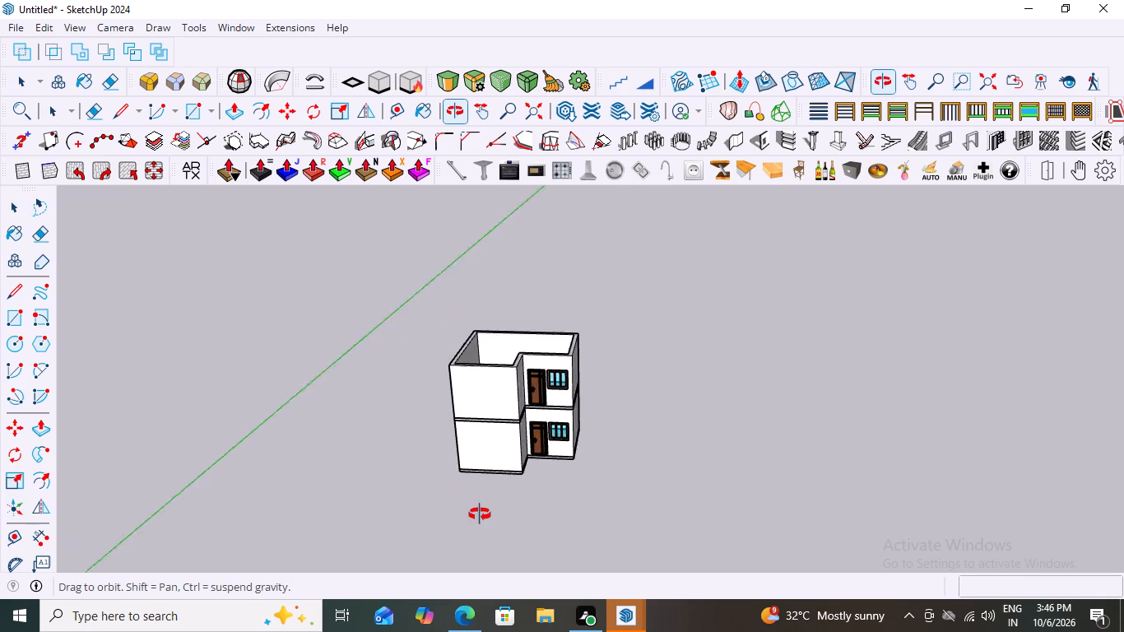
middle_drag(480, 514, 462, 429)
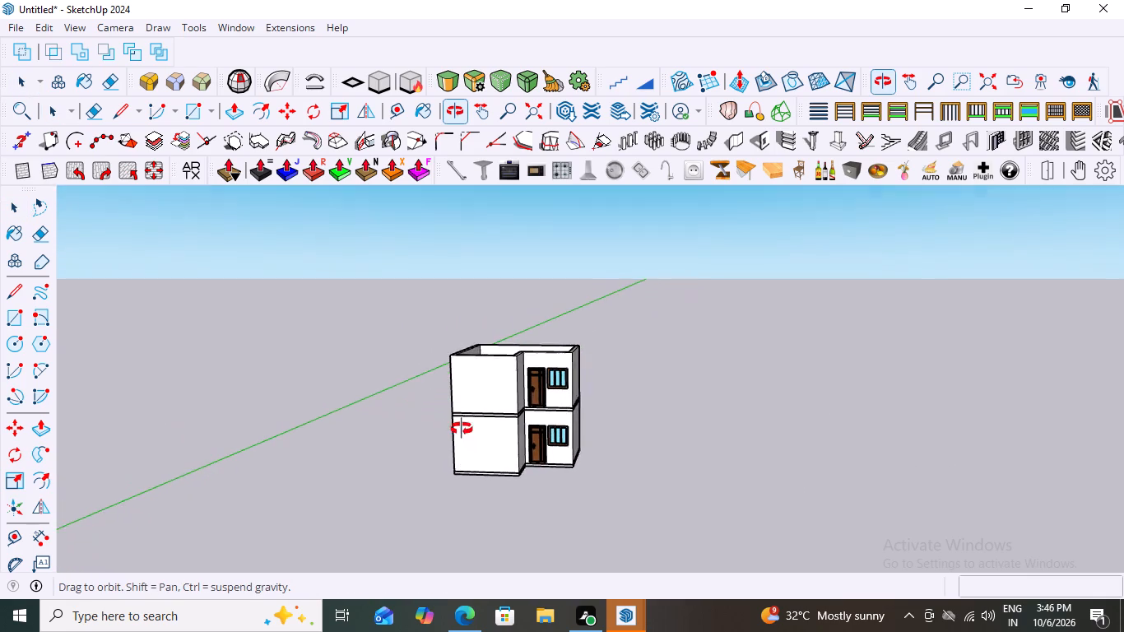
middle_drag(462, 429, 467, 432)
scroll(524, 464, up, 10)
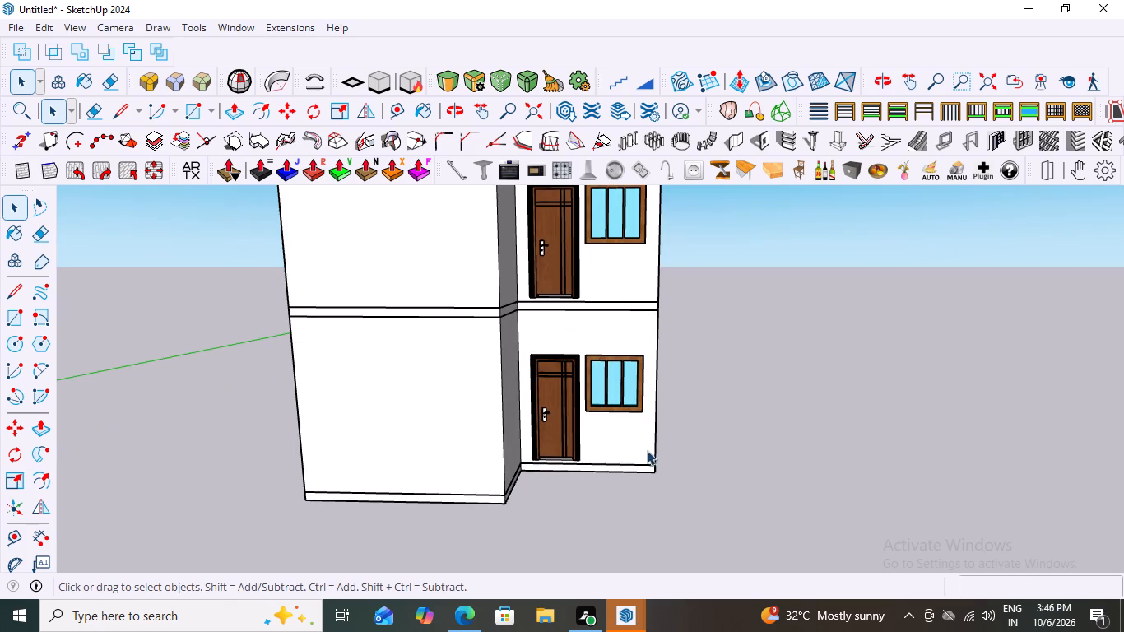
scroll(731, 434, down, 8)
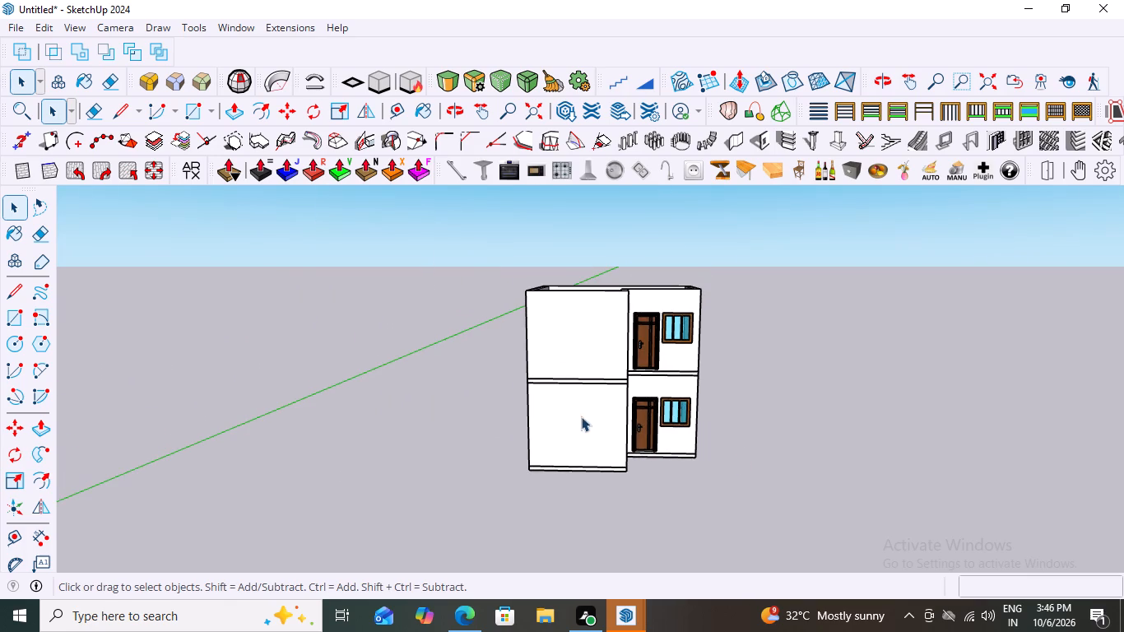
middle_drag(564, 434, 525, 513)
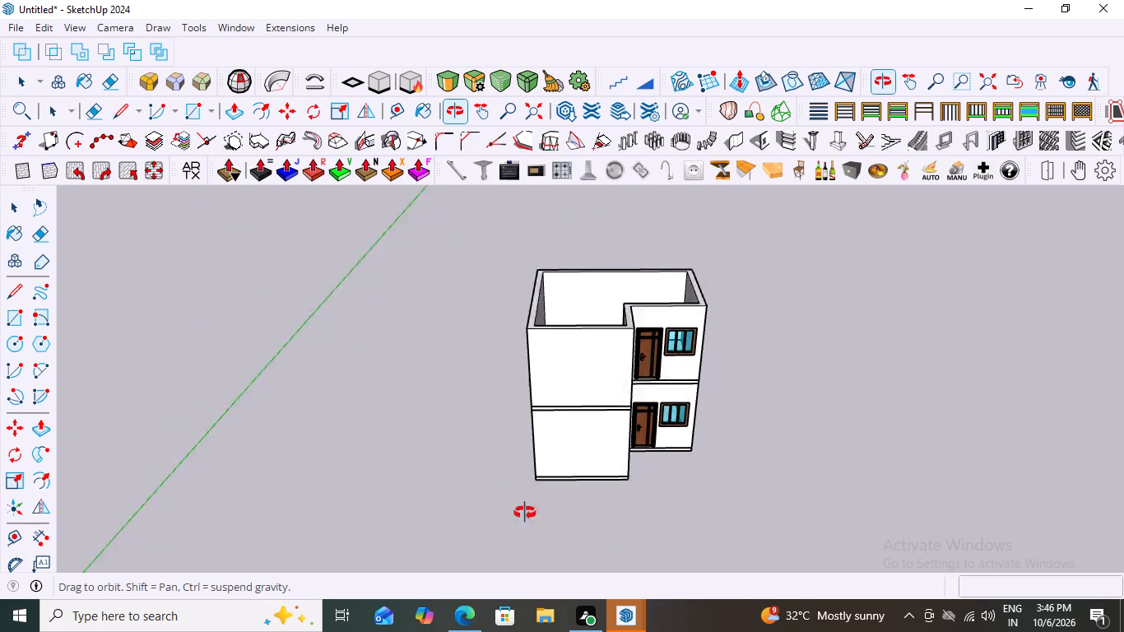
middle_drag(525, 513, 673, 550)
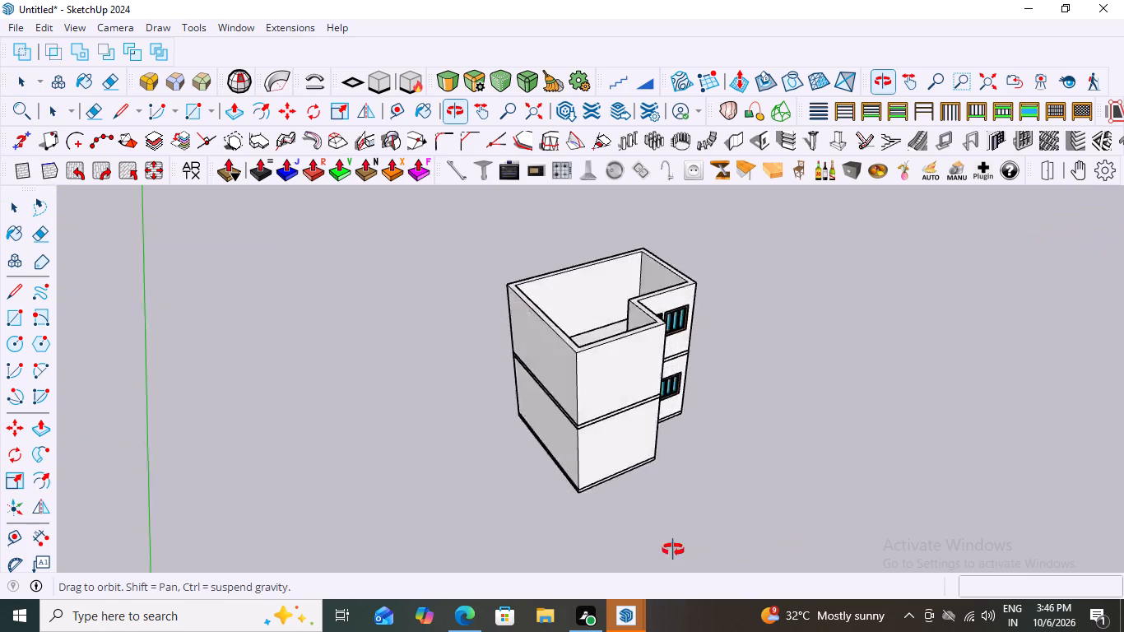
middle_drag(673, 550, 545, 481)
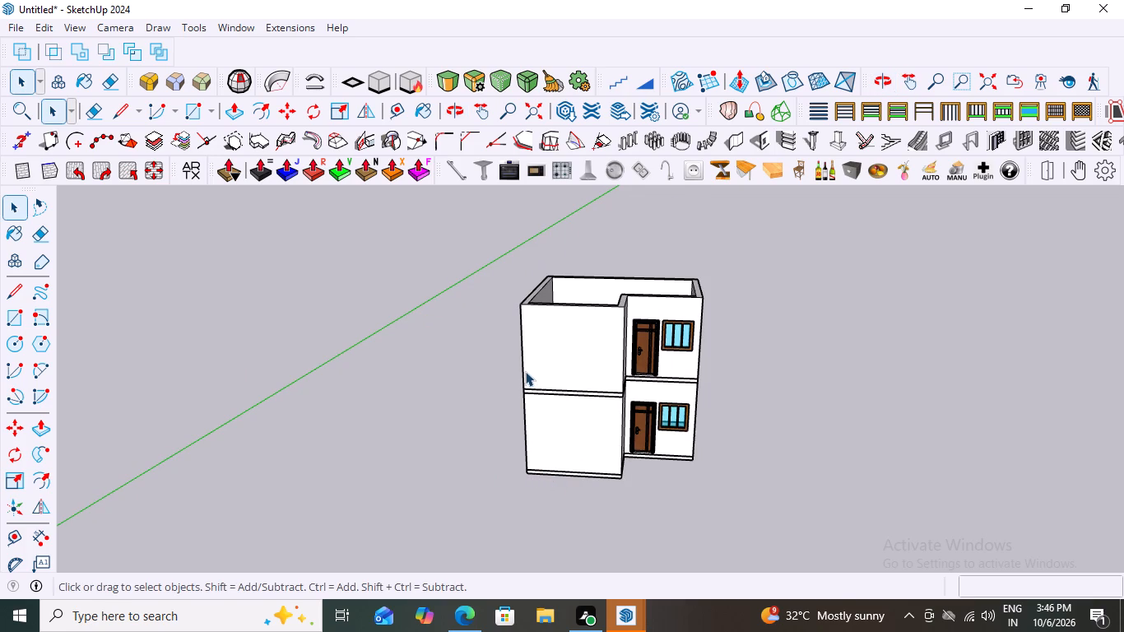
Examine the reference photo's facade, including the framed stone-clad tower, projecting slabs, upper-floor window and balcony.
scroll(662, 370, down, 3)
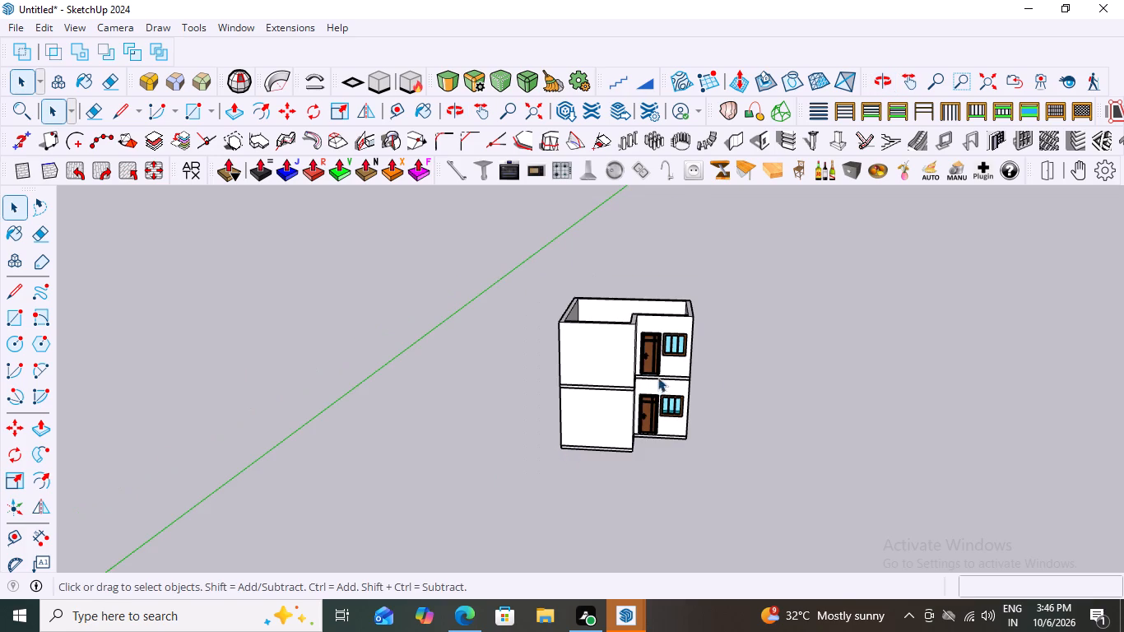
scroll(742, 384, down, 17)
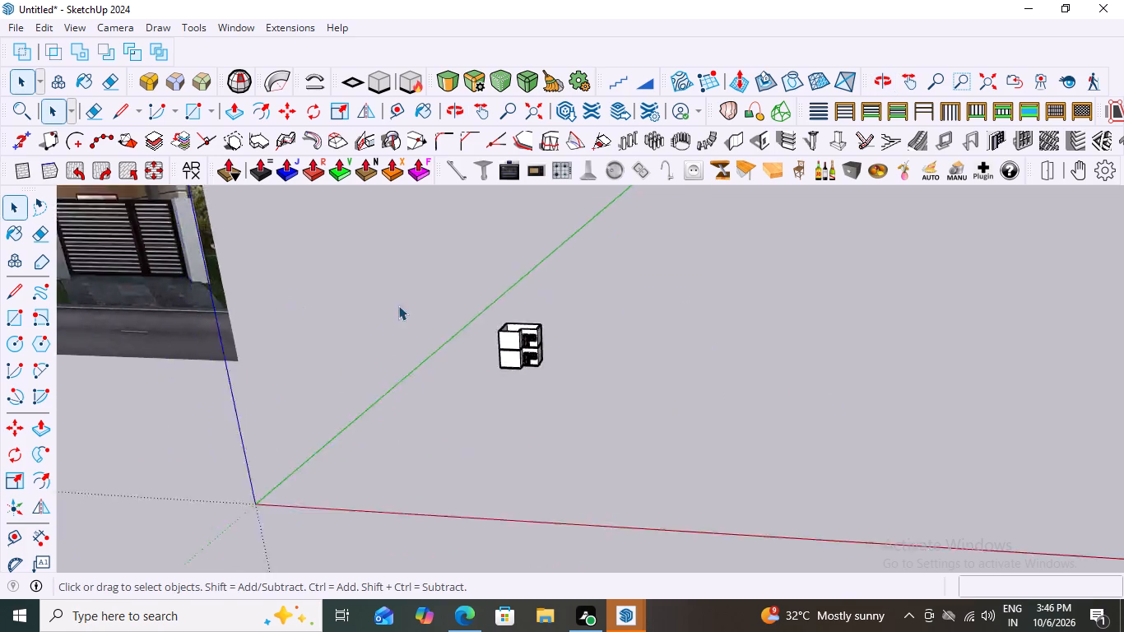
scroll(398, 305, down, 10)
scroll(185, 198, up, 4)
scroll(248, 255, down, 10)
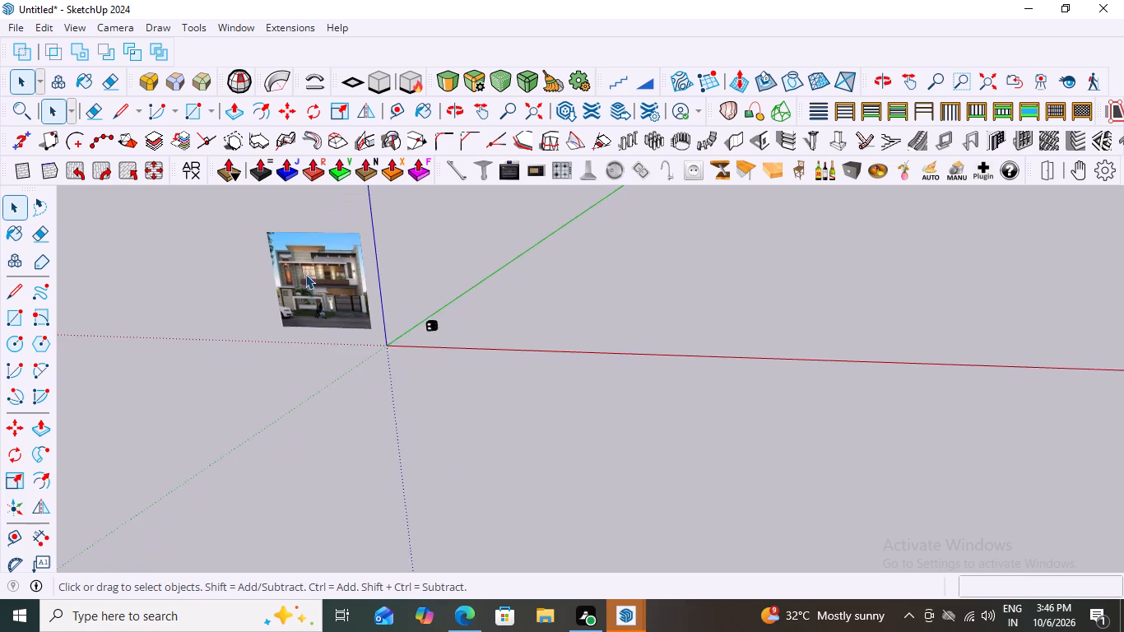
scroll(237, 207, up, 19)
scroll(316, 304, up, 1)
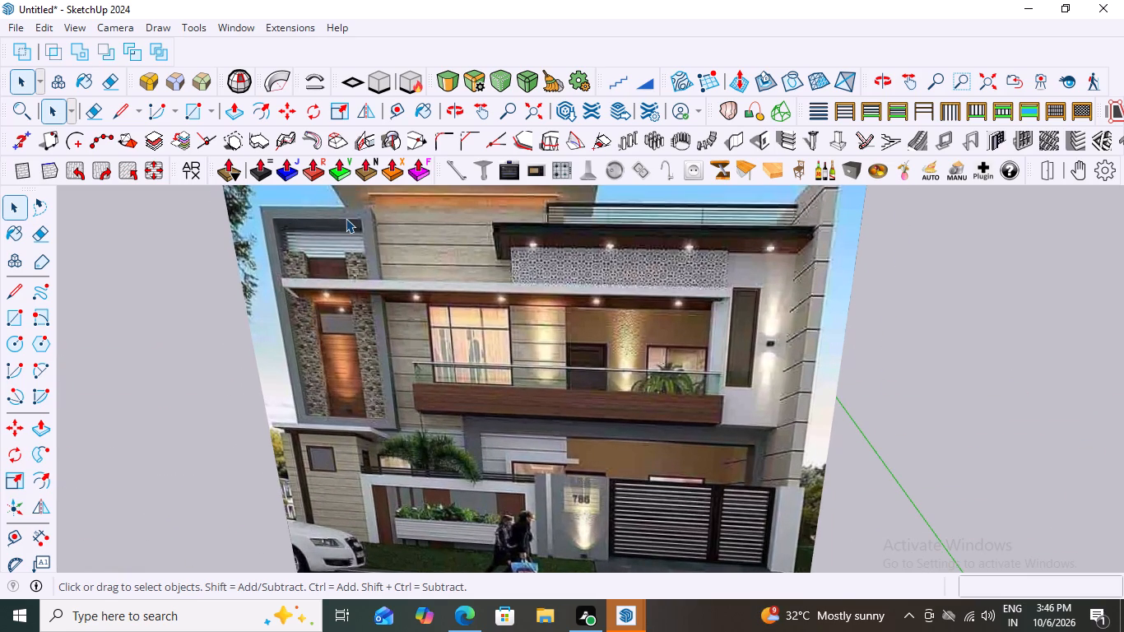
scroll(346, 218, down, 6)
scroll(296, 200, up, 2)
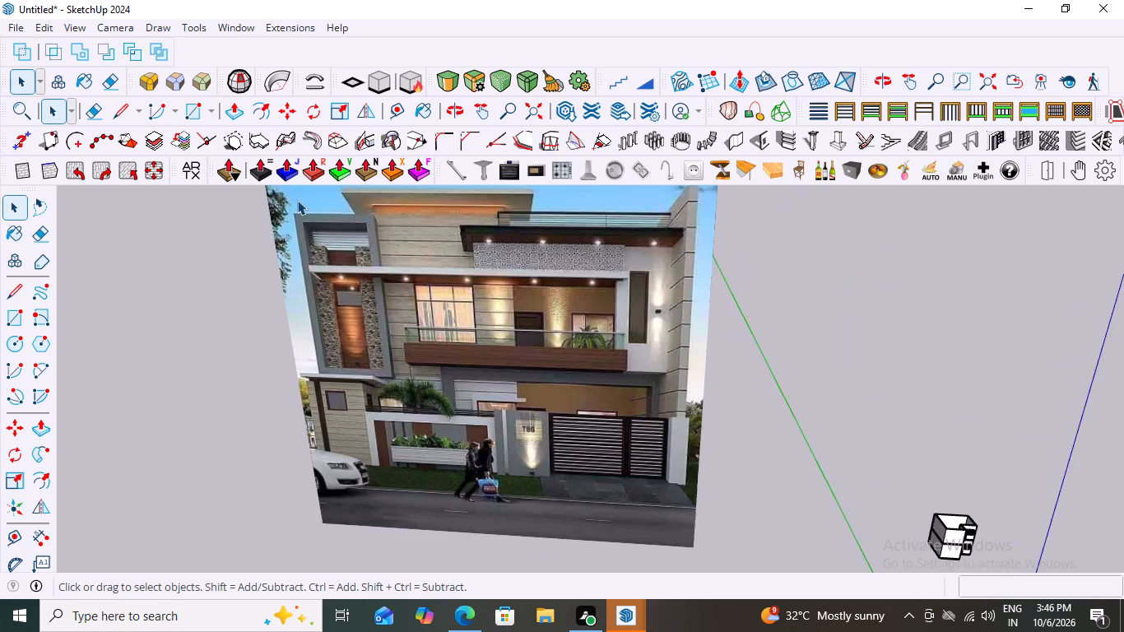
scroll(297, 200, up, 1)
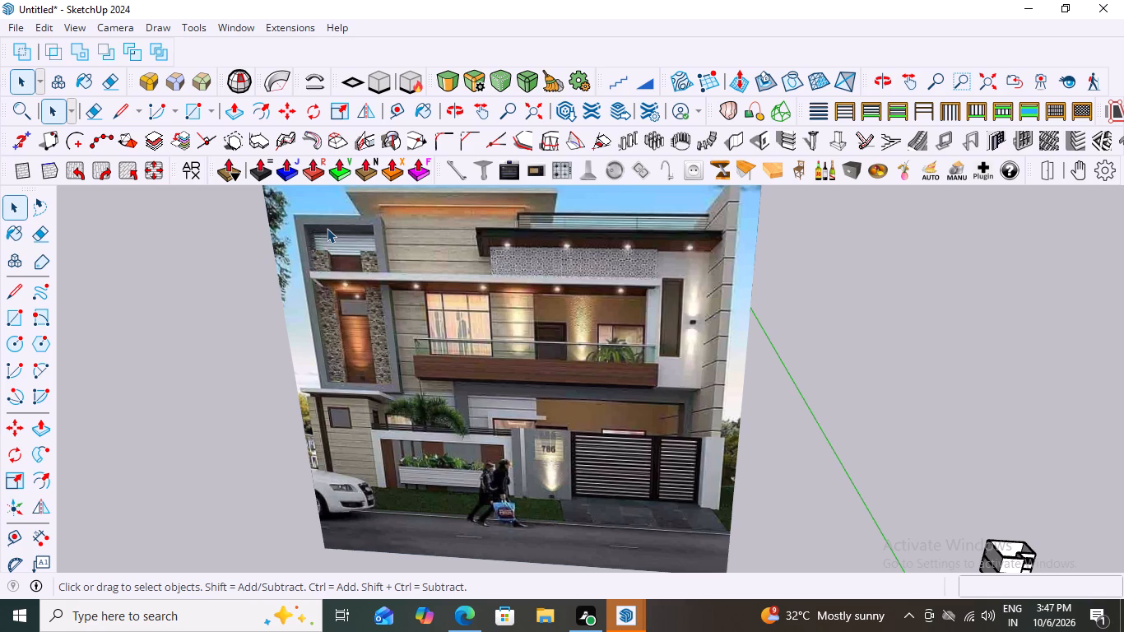
scroll(343, 344, up, 3)
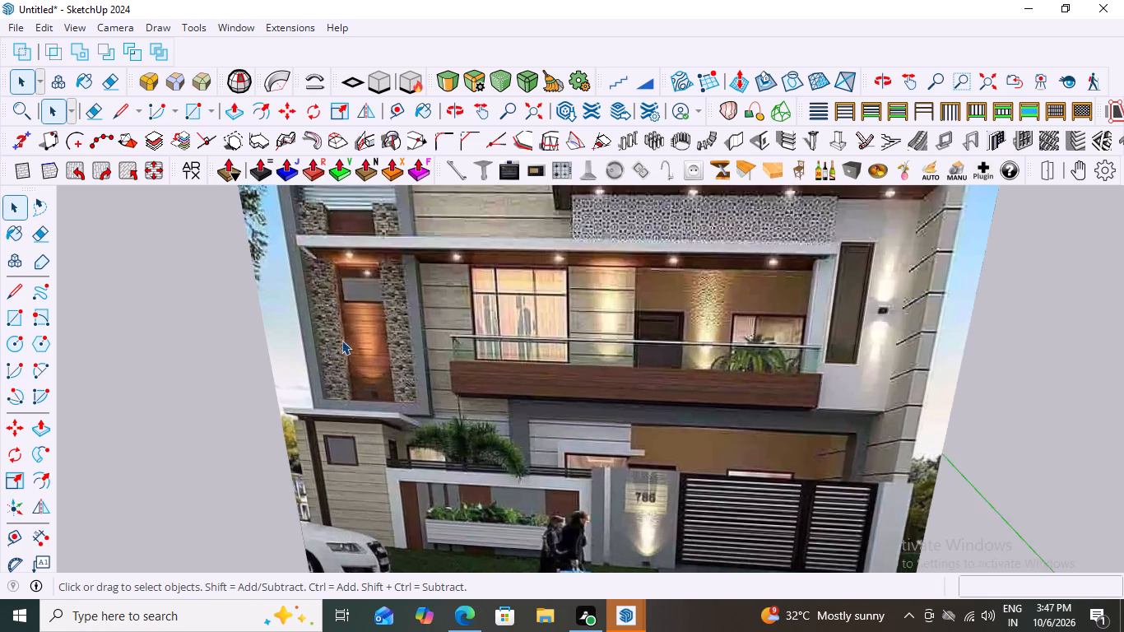
Study the reference photo's facade up close and as a whole, covering the stone-clad tower, balcony, projecting slabs and boundary wall.
scroll(341, 340, up, 9)
scroll(361, 337, down, 6)
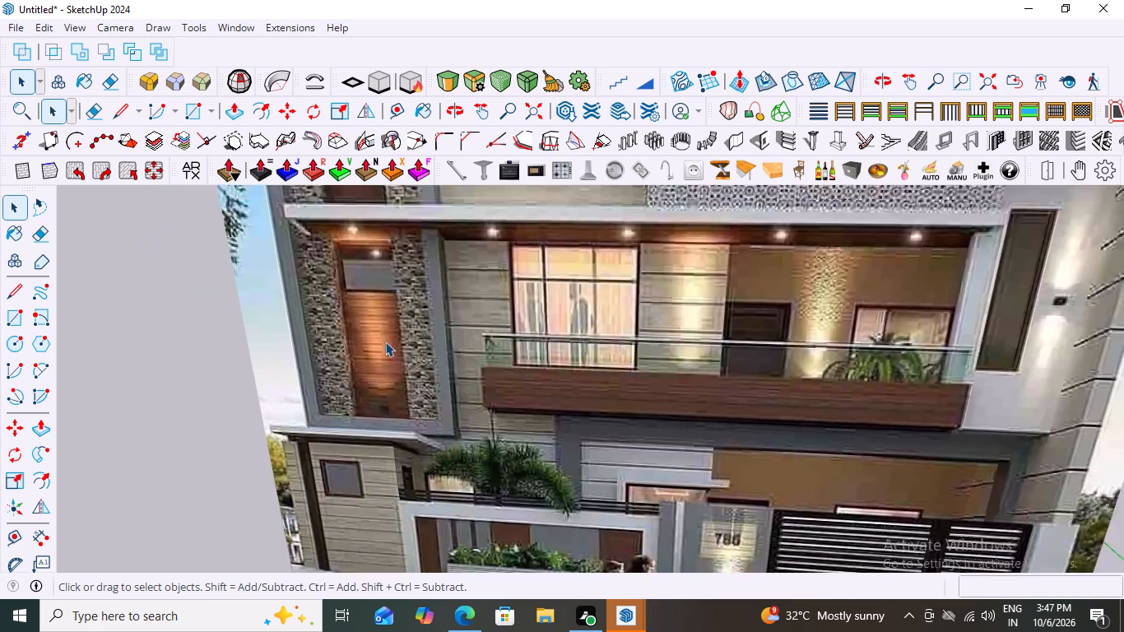
scroll(385, 342, down, 11)
middle_drag(394, 331, 537, 416)
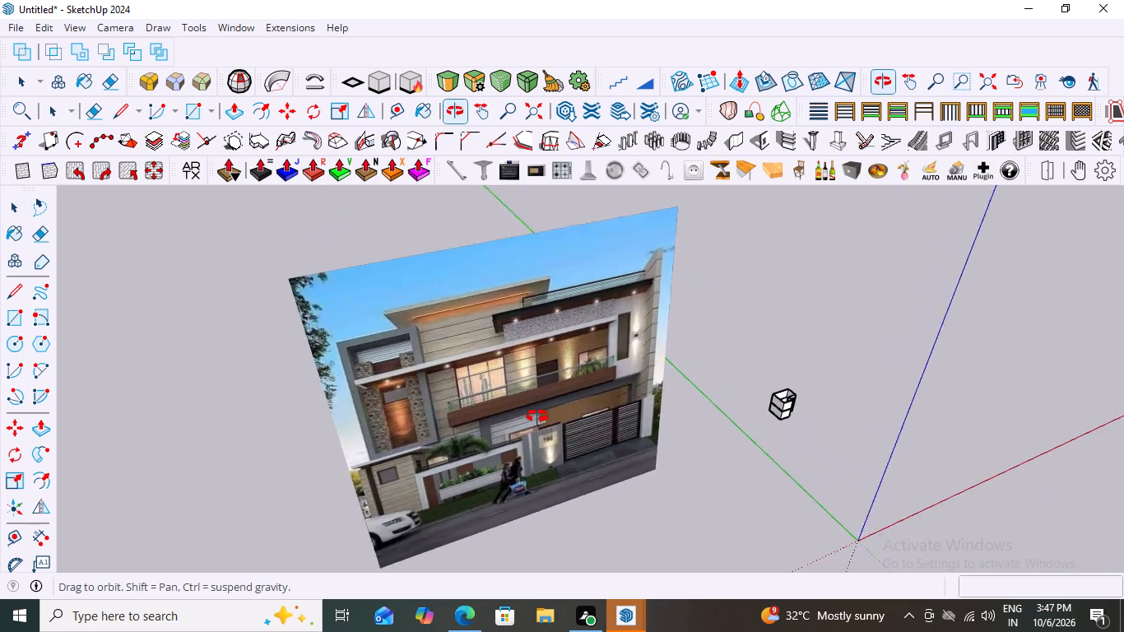
middle_drag(537, 416, 537, 439)
scroll(351, 349, up, 3)
scroll(374, 368, down, 4)
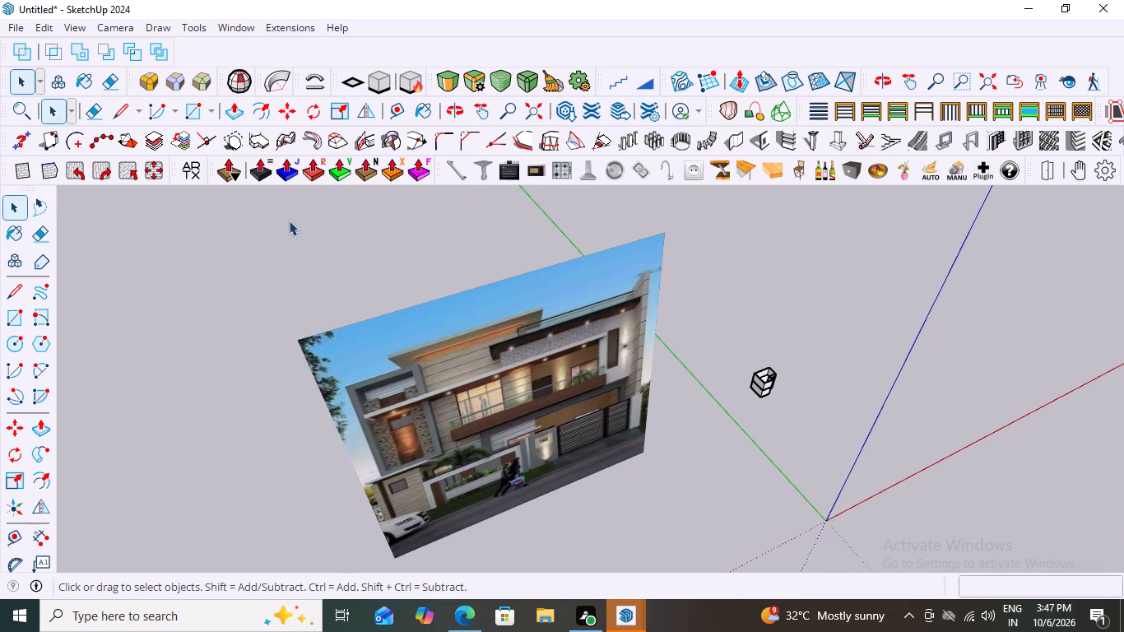
scroll(310, 288, down, 4)
middle_drag(382, 353, 304, 272)
scroll(327, 262, up, 6)
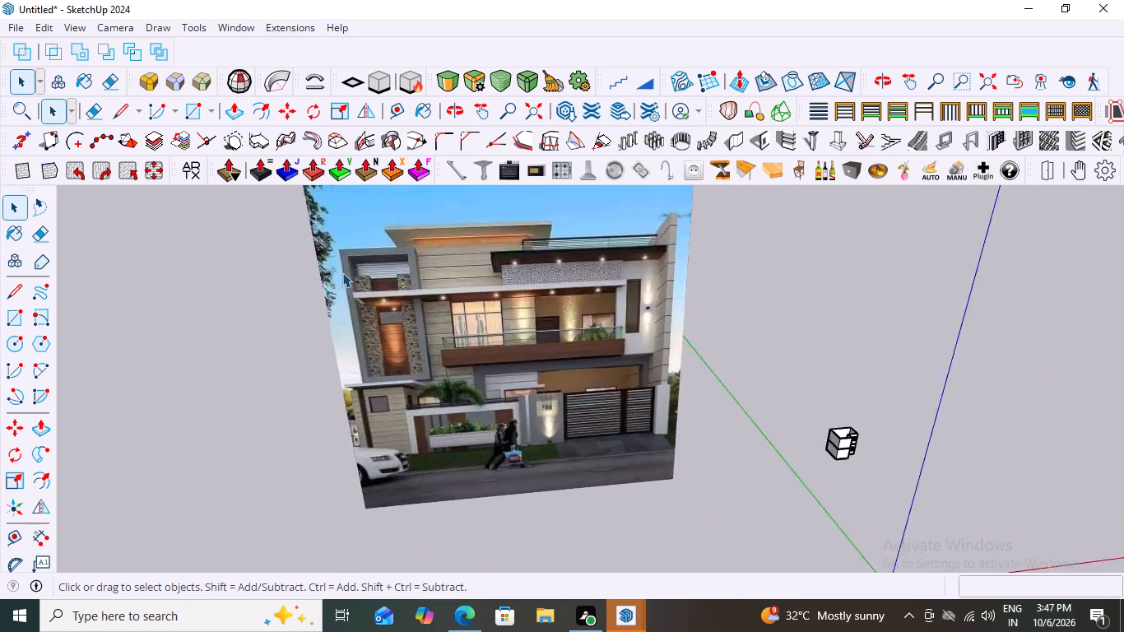
scroll(342, 272, up, 15)
scroll(377, 275, down, 9)
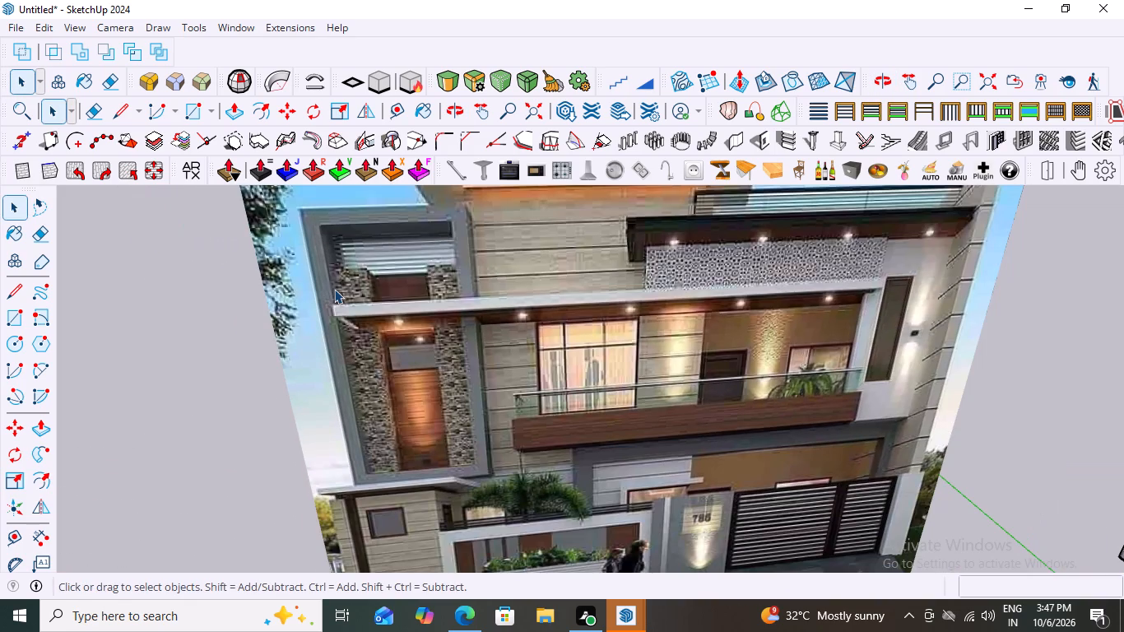
scroll(332, 292, down, 2)
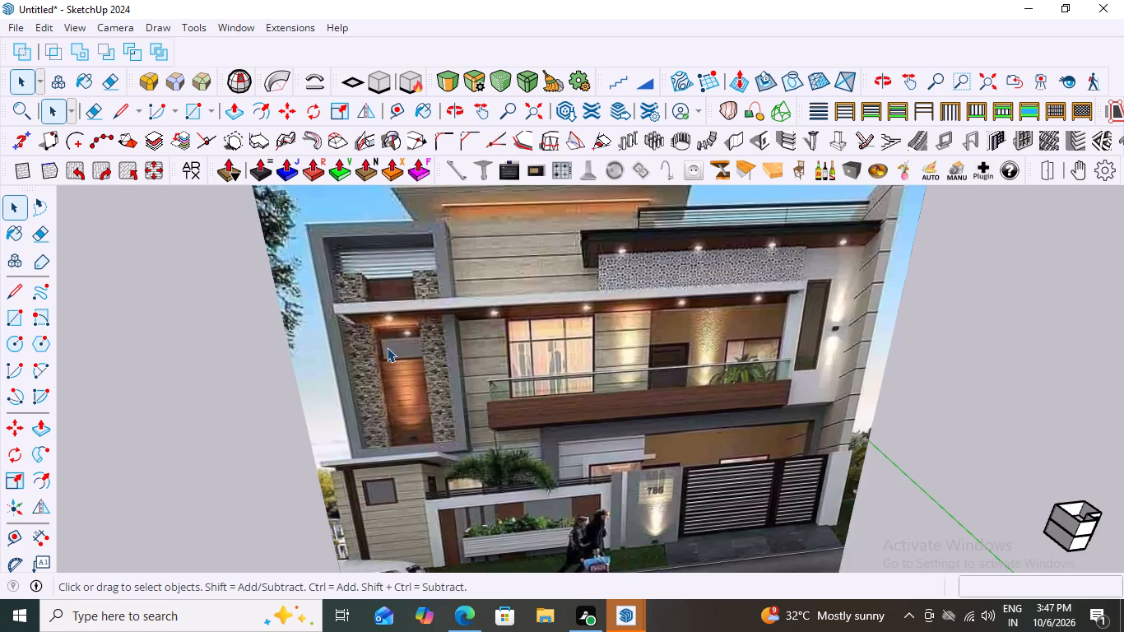
scroll(398, 353, up, 12)
scroll(336, 310, down, 14)
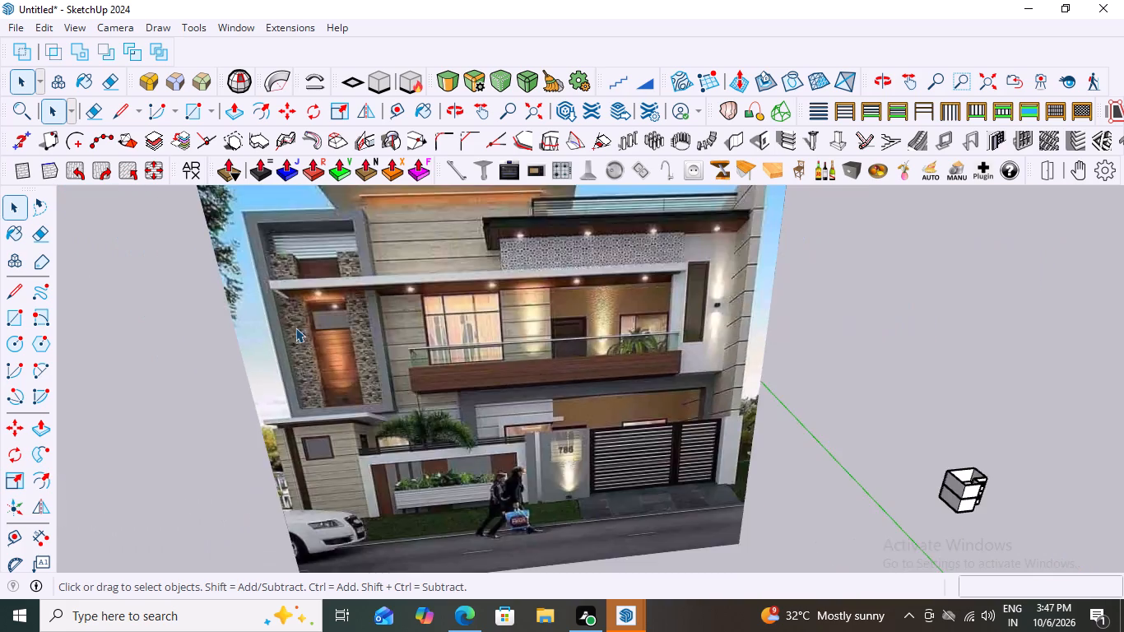
scroll(295, 328, down, 17)
middle_drag(415, 378, 377, 326)
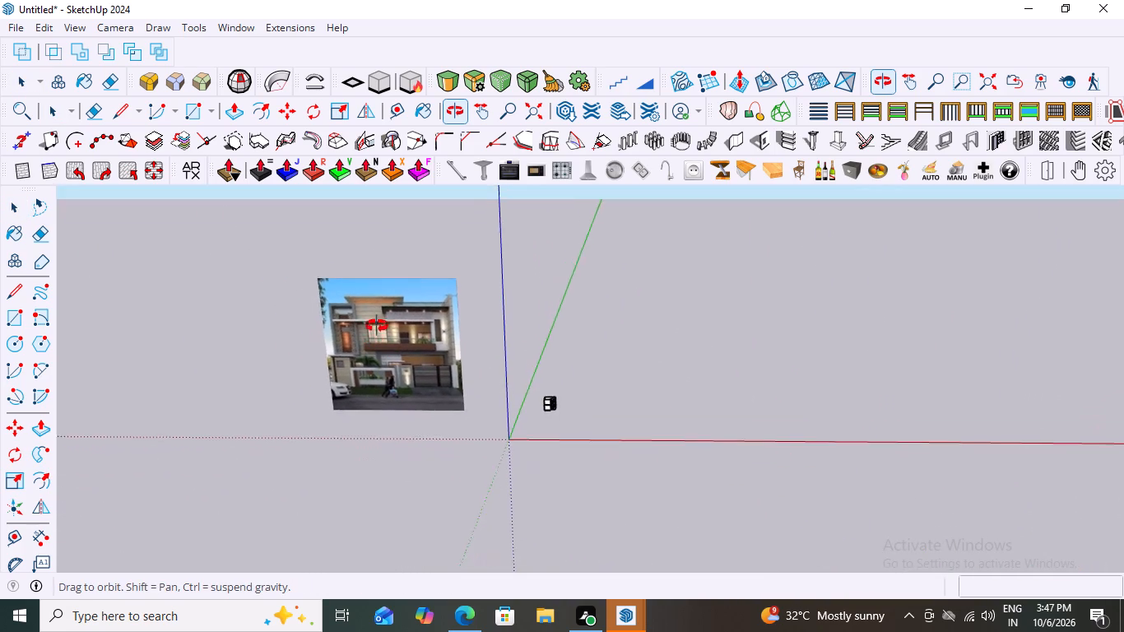
middle_drag(377, 326, 411, 273)
scroll(309, 311, up, 8)
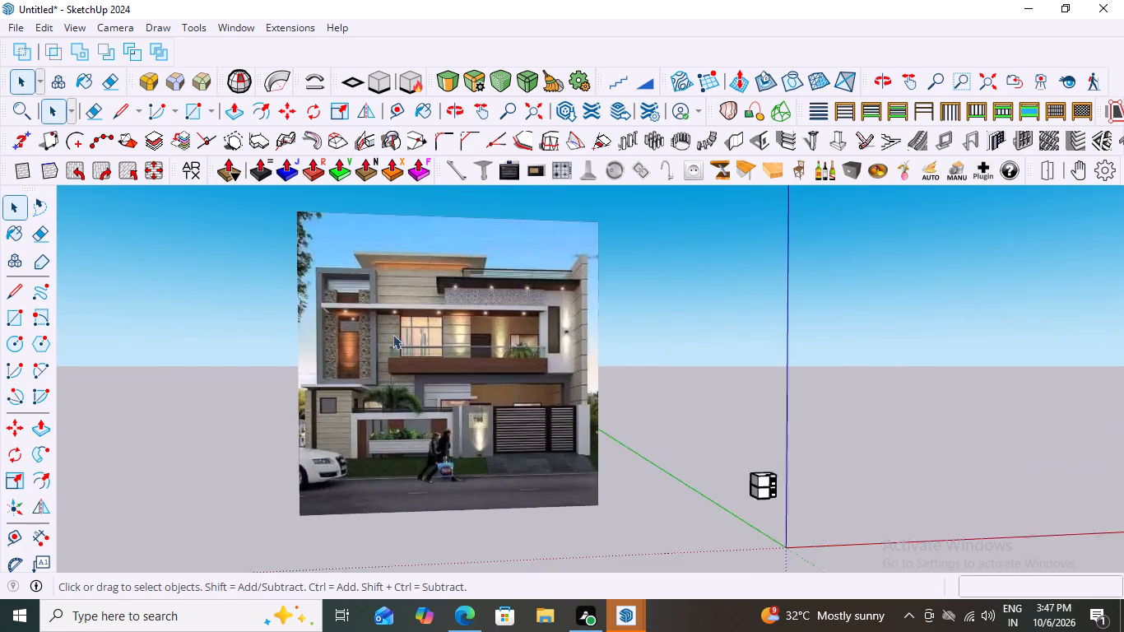
scroll(392, 334, up, 8)
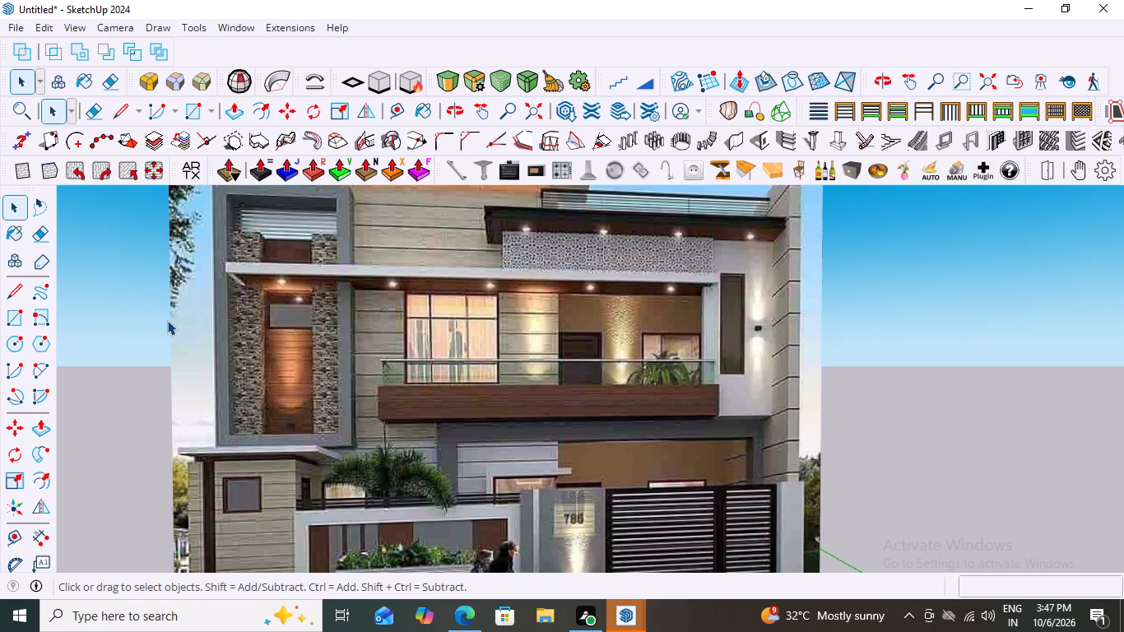
scroll(174, 318, down, 7)
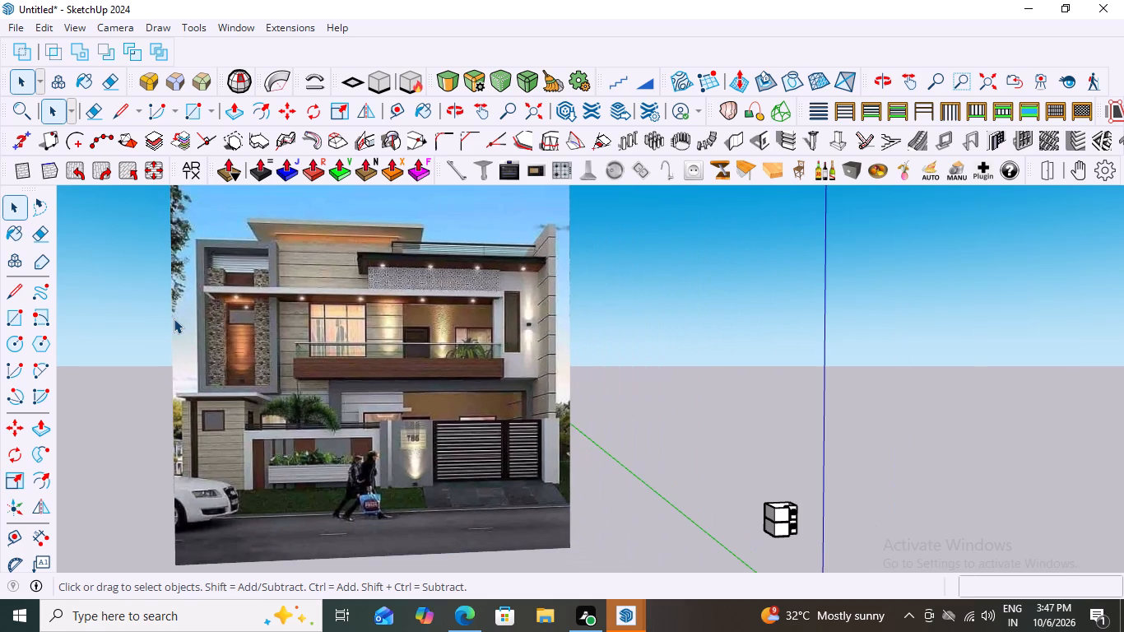
scroll(174, 318, down, 4)
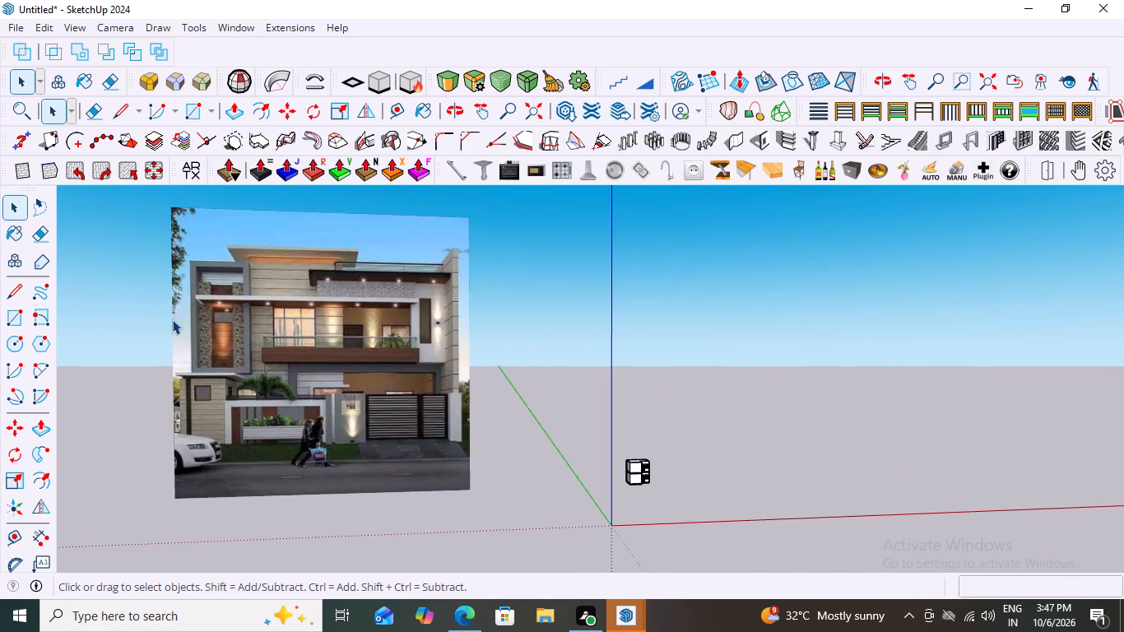
Compare the stacked two-storey house model with the reference photo beside it, looking at overall massing and storey proportions.
scroll(172, 319, down, 4)
scroll(541, 421, up, 8)
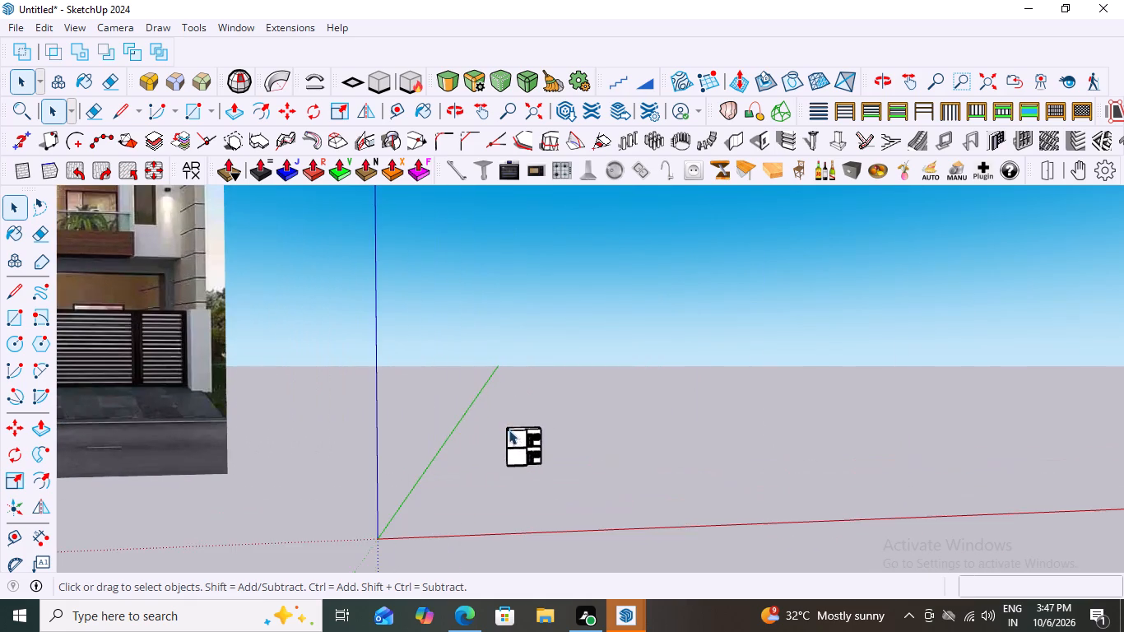
scroll(560, 426, down, 3)
scroll(528, 438, up, 9)
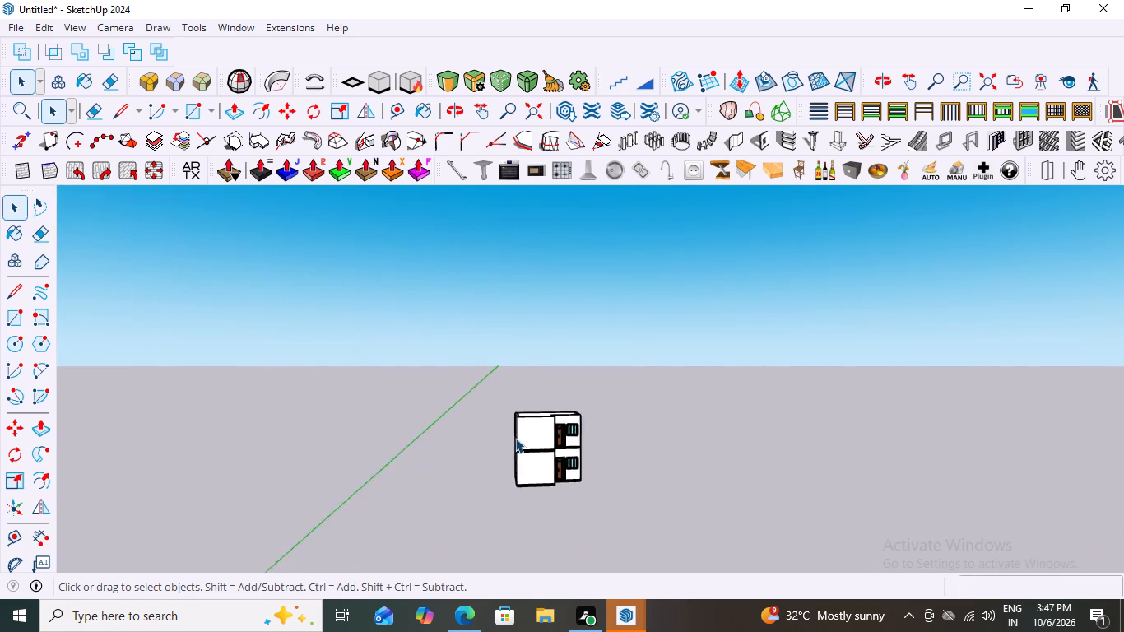
scroll(515, 438, up, 2)
scroll(590, 421, down, 13)
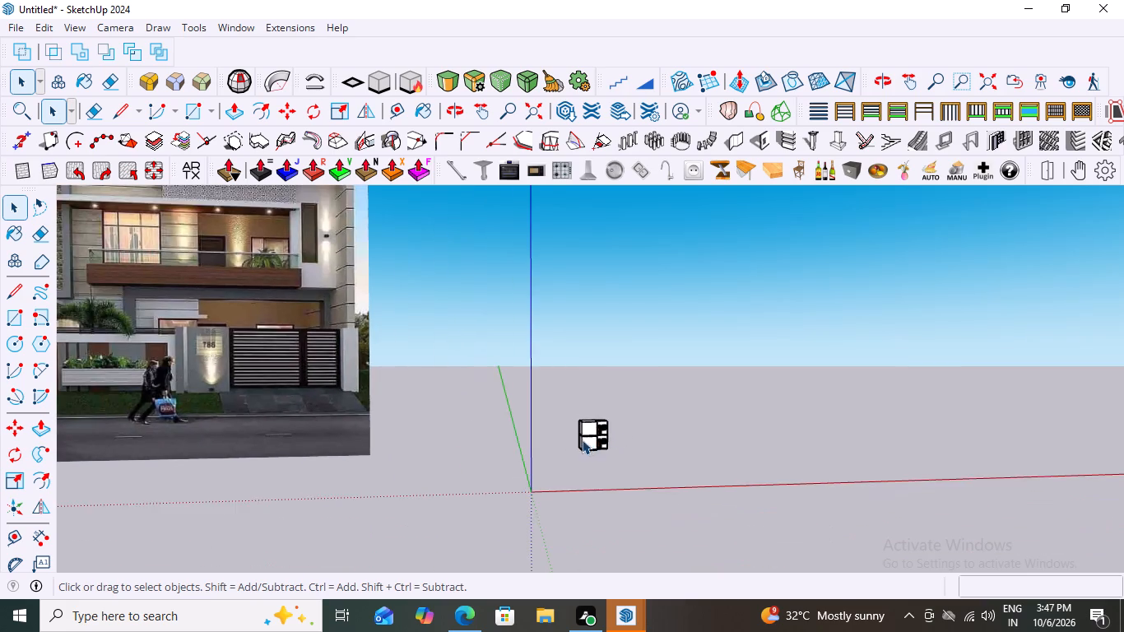
scroll(582, 439, down, 4)
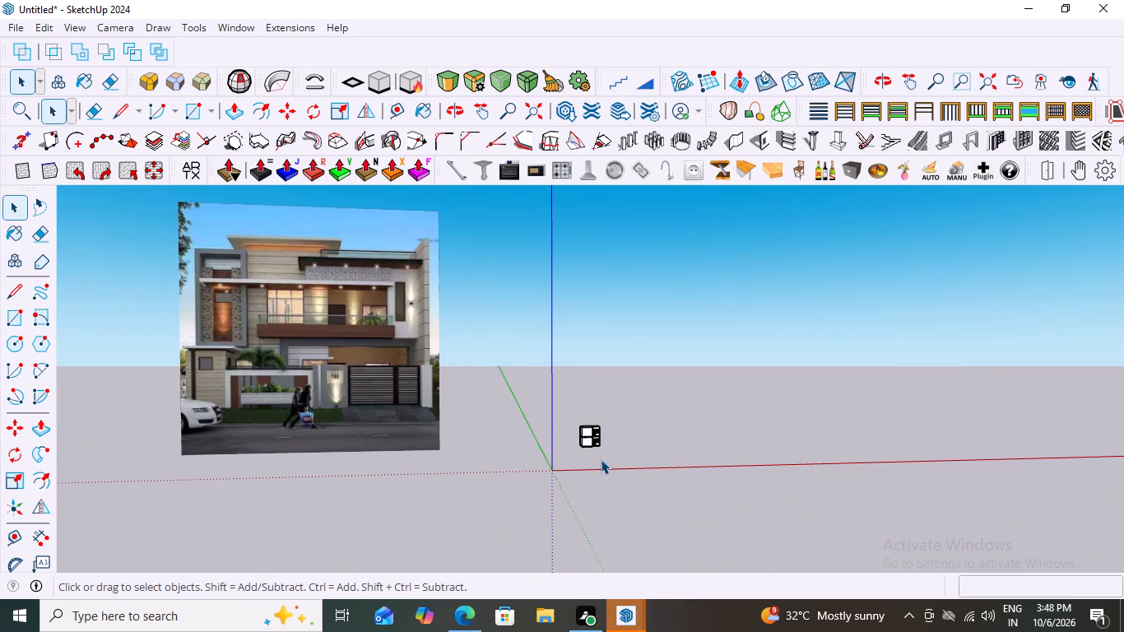
scroll(601, 459, up, 1)
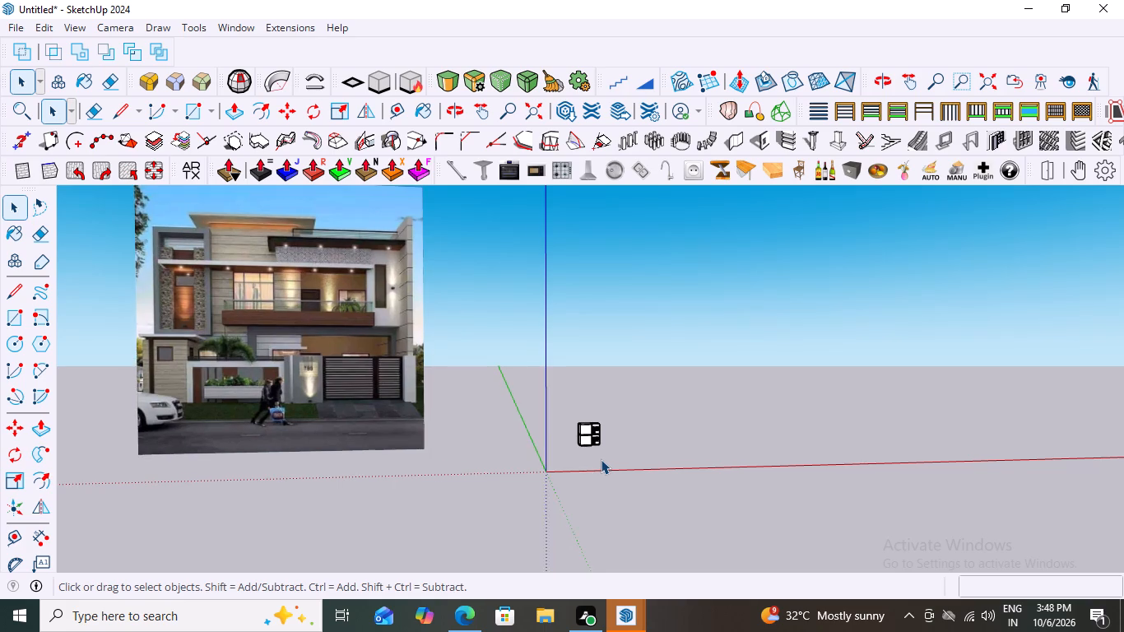
scroll(601, 459, up, 1)
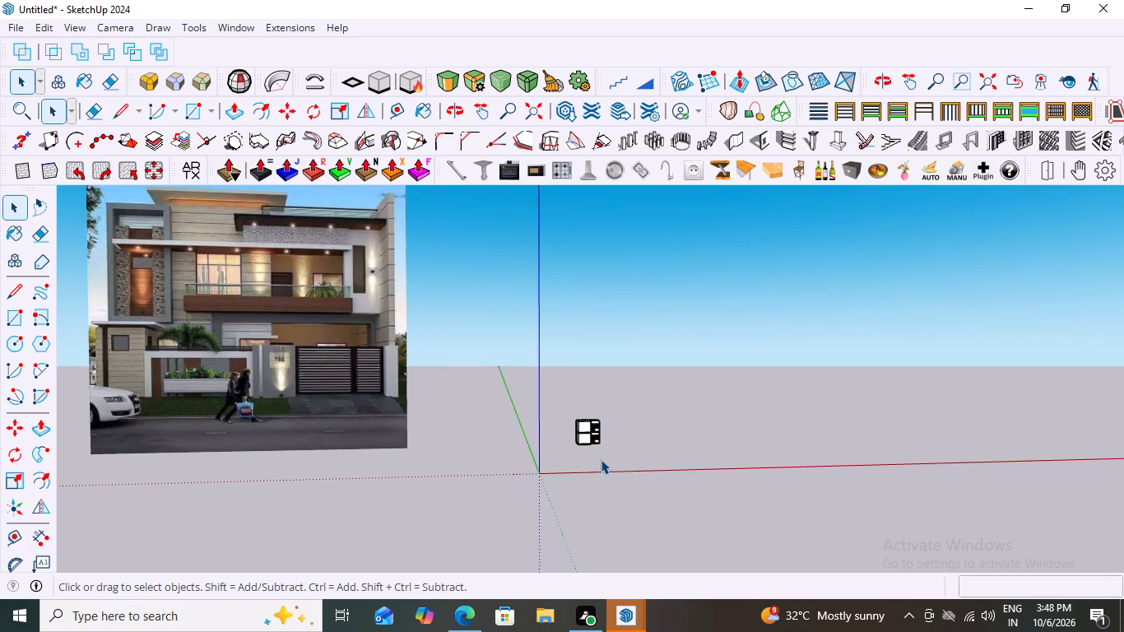
scroll(588, 449, up, 10)
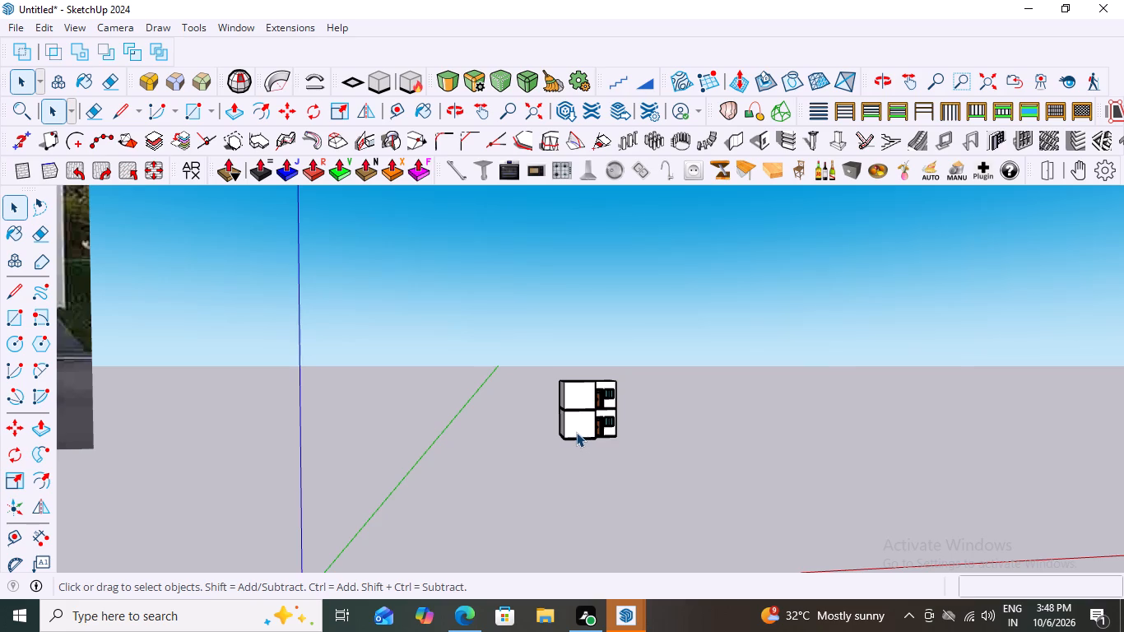
scroll(578, 432, down, 3)
scroll(591, 419, up, 6)
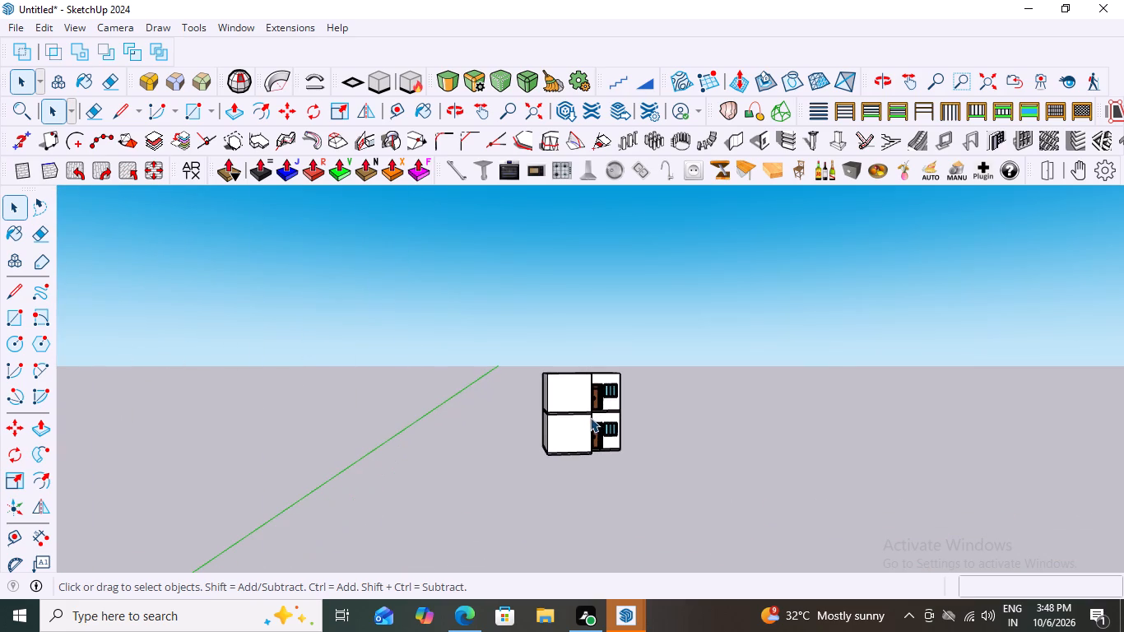
scroll(562, 421, up, 4)
scroll(593, 414, down, 12)
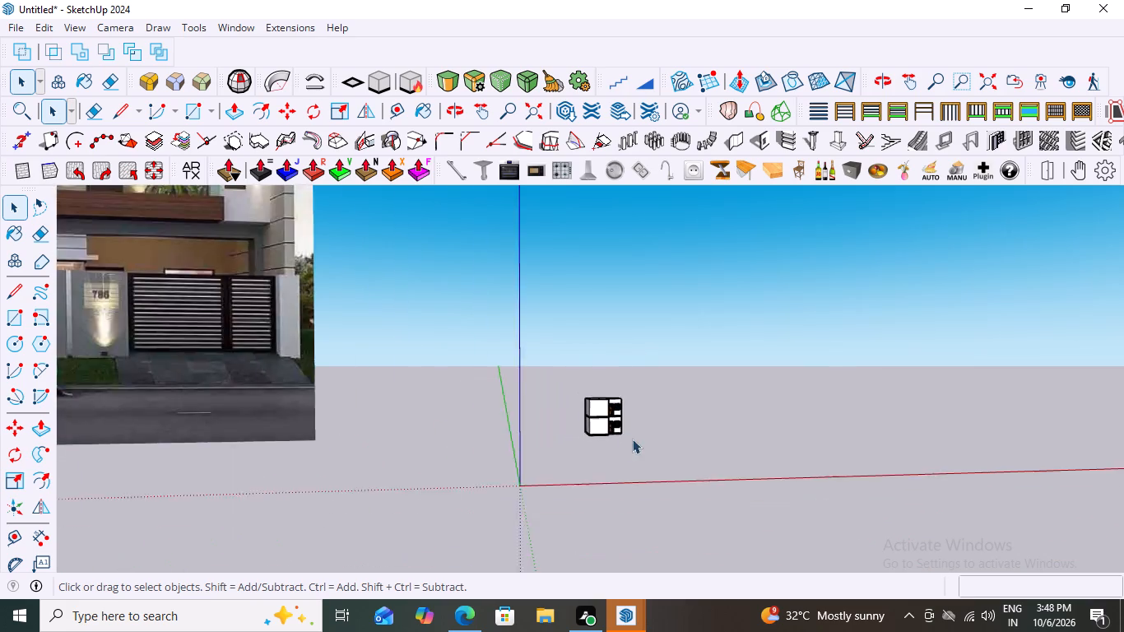
scroll(632, 439, down, 5)
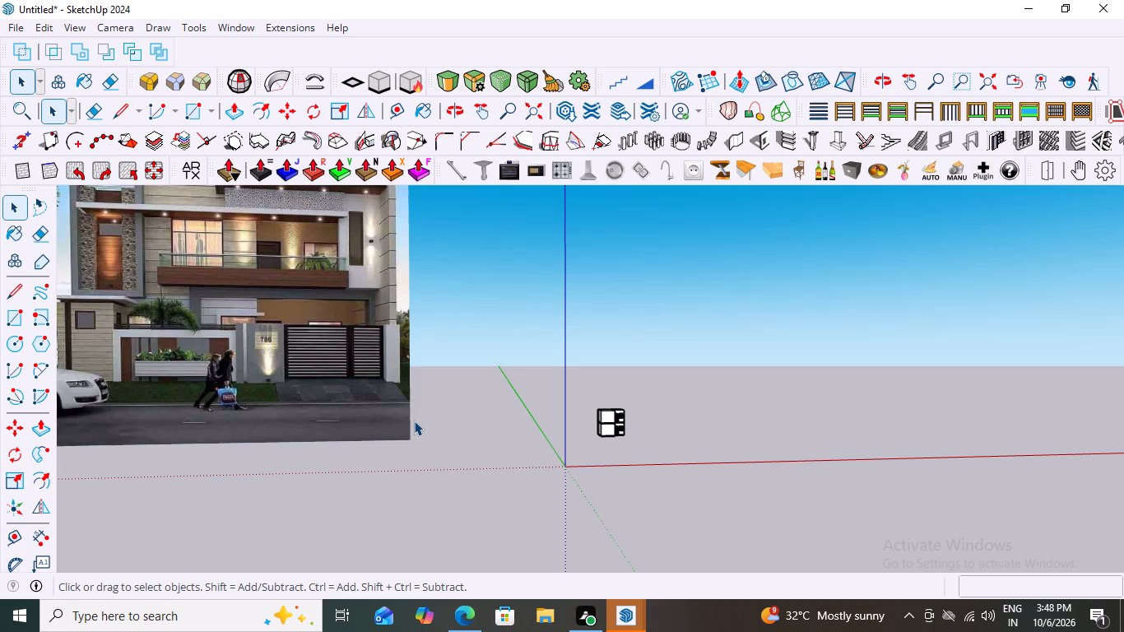
scroll(561, 194, down, 4)
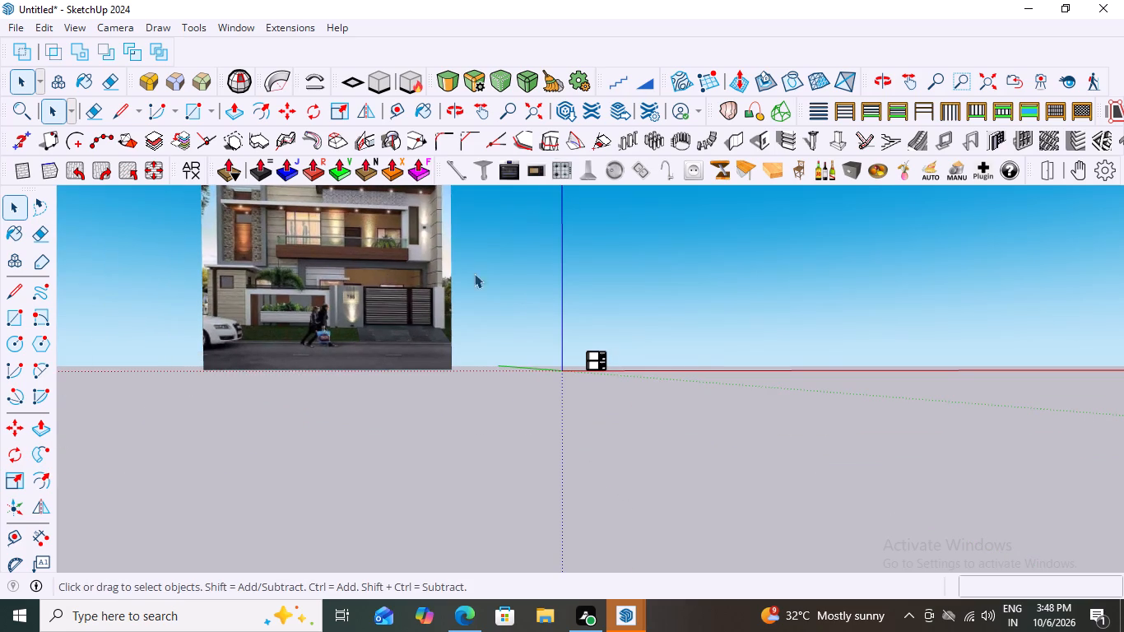
middle_drag(428, 266, 445, 357)
scroll(295, 291, up, 4)
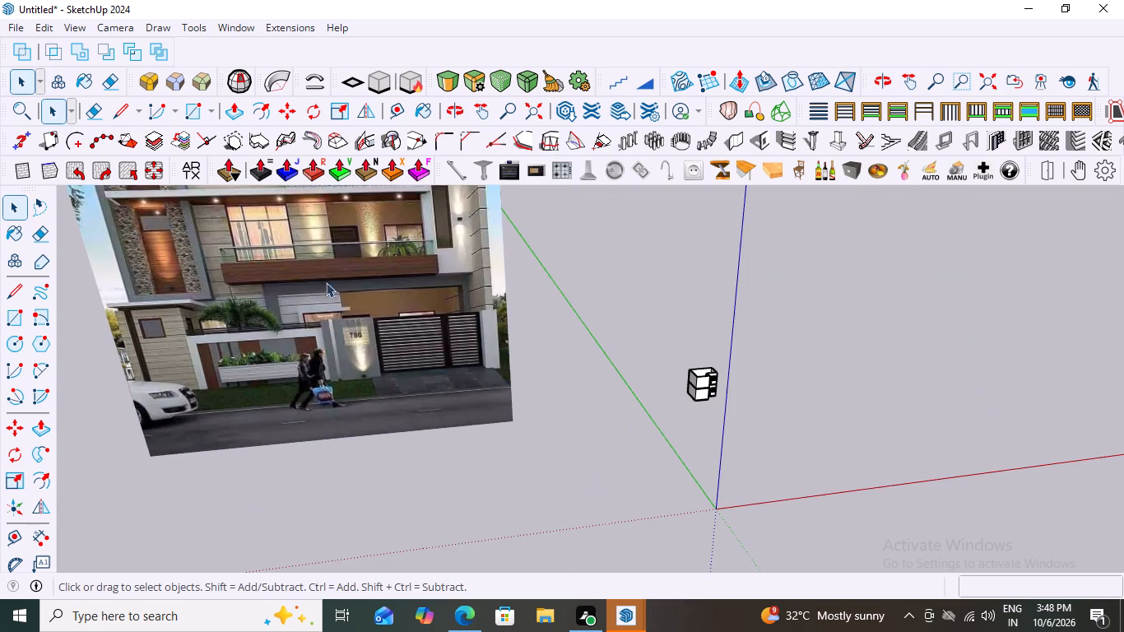
scroll(723, 398, up, 3)
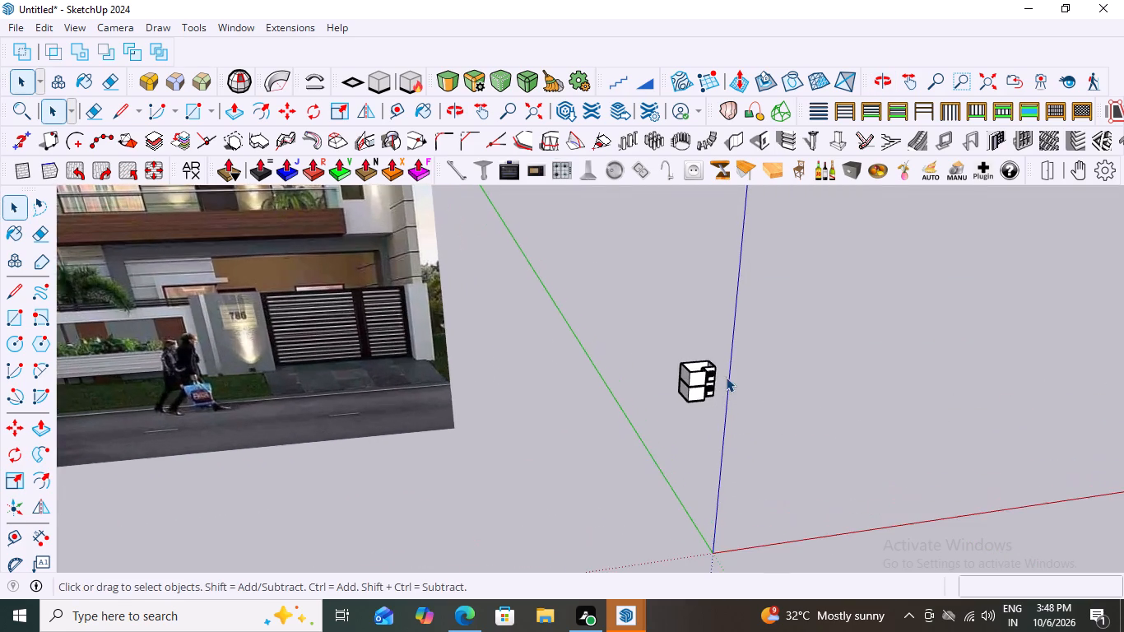
middle_drag(713, 375, 611, 307)
scroll(765, 411, up, 9)
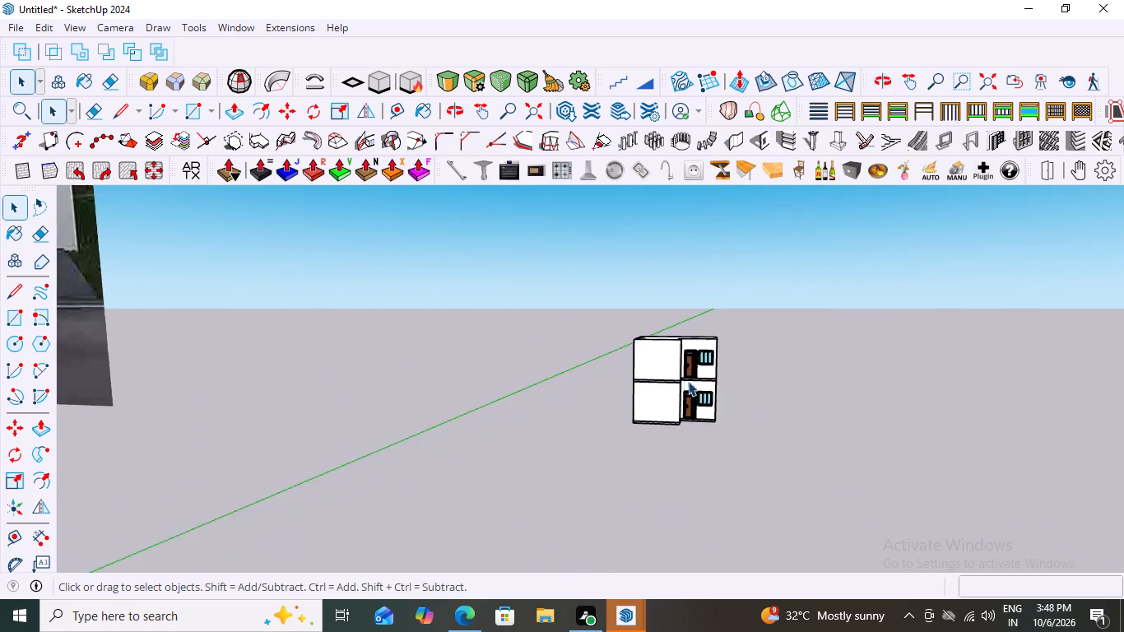
scroll(688, 381, up, 4)
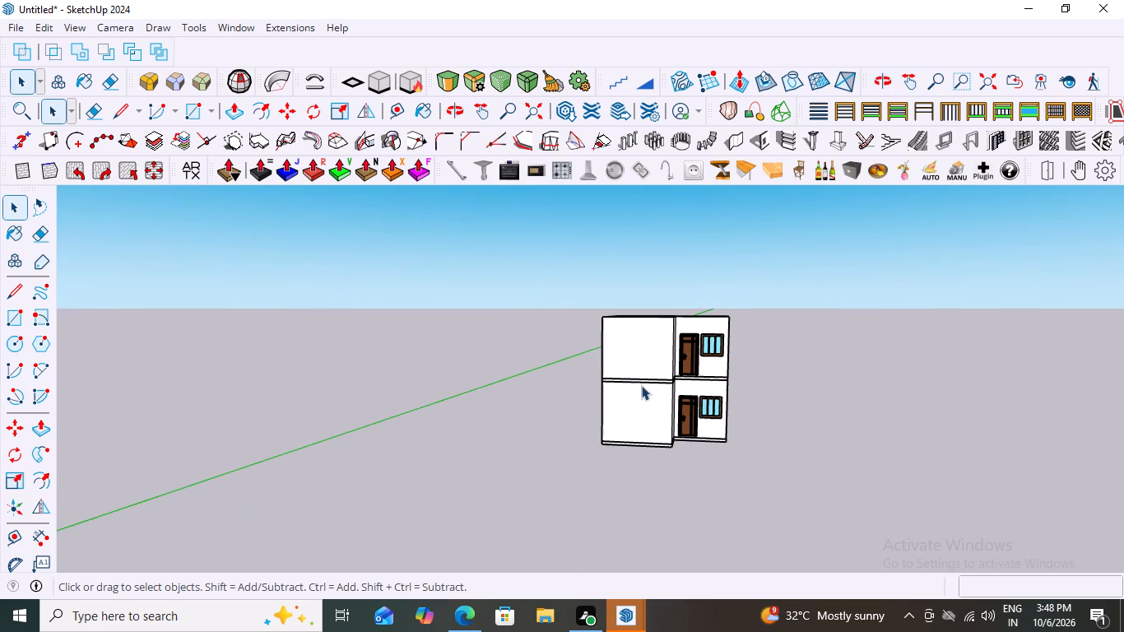
scroll(646, 388, down, 16)
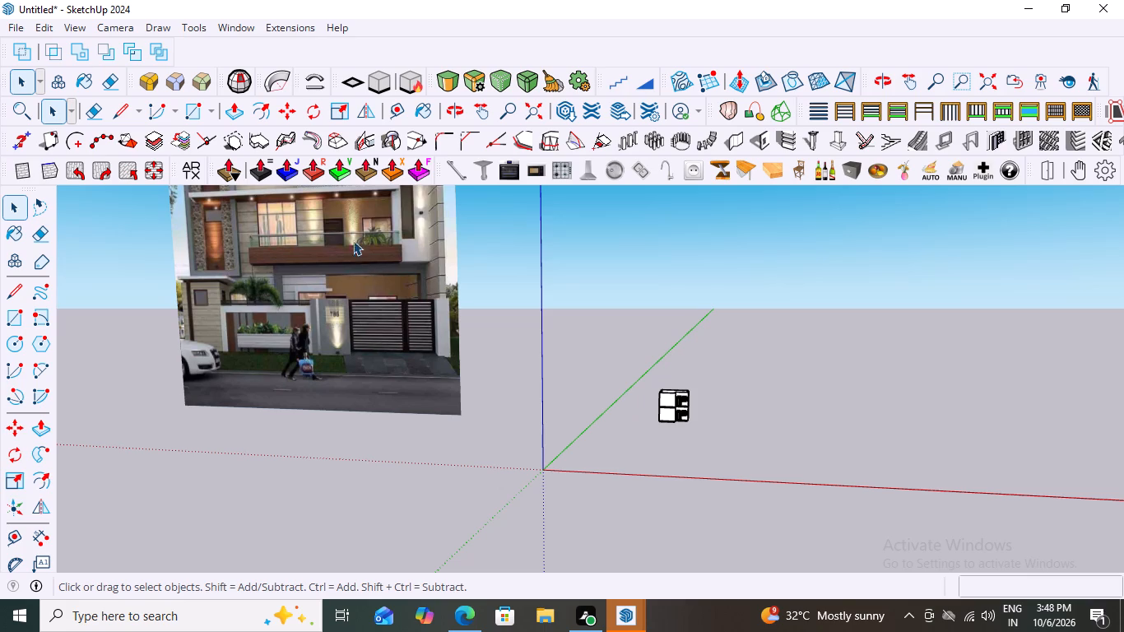
Inspect the two-storey model's front and side, checking the blank projecting walls, floor-level band, doors and windows.
scroll(694, 431, up, 20)
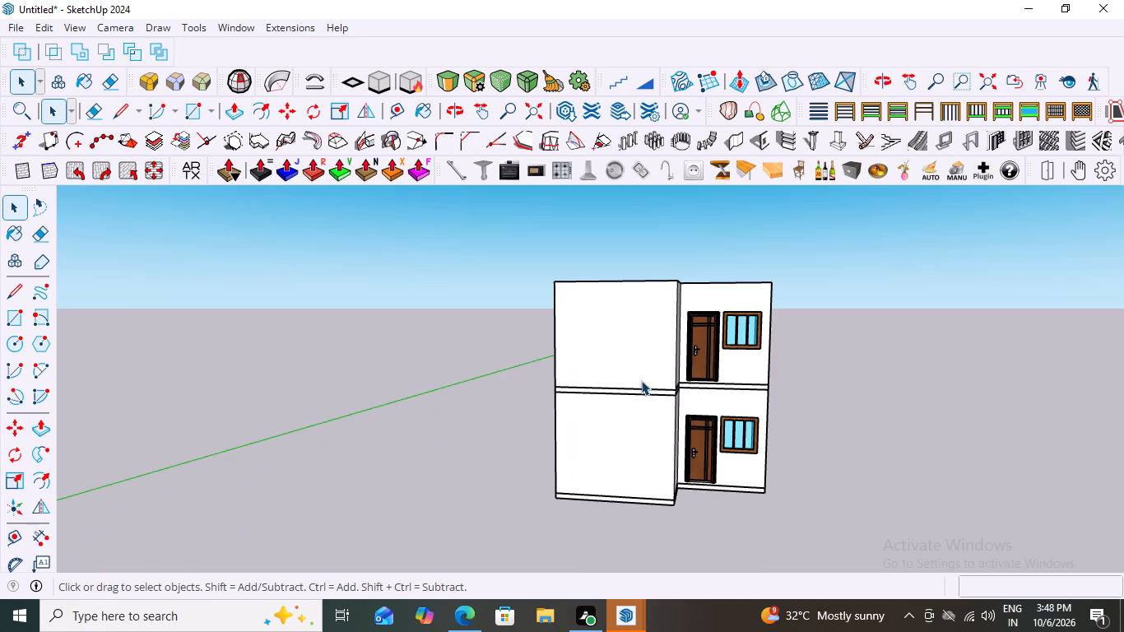
scroll(654, 395, up, 2)
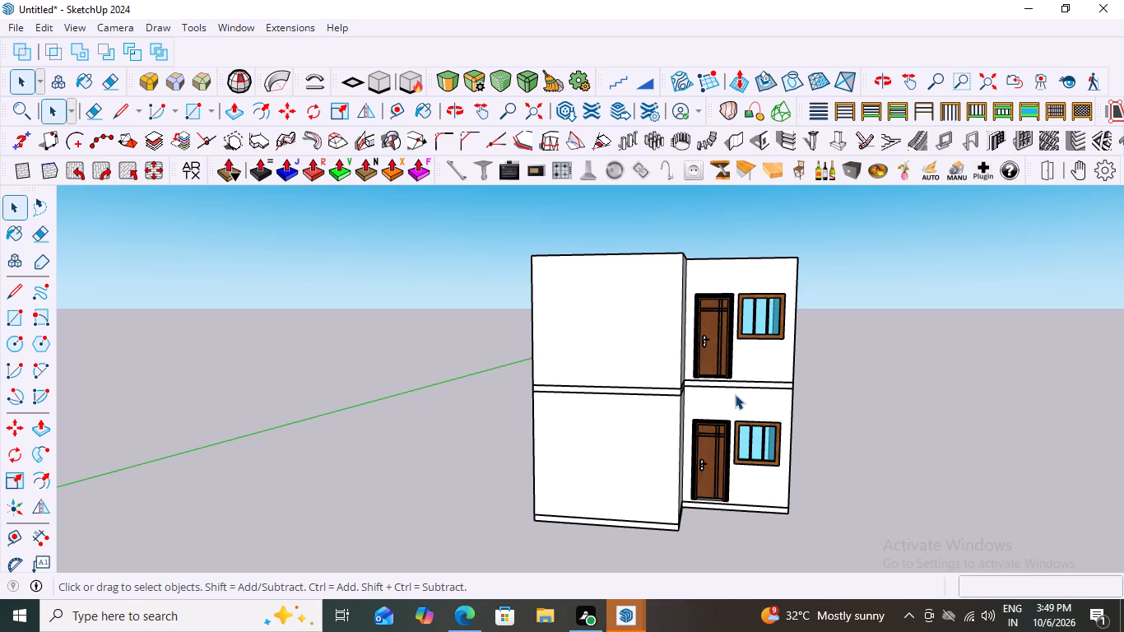
scroll(667, 410, up, 4)
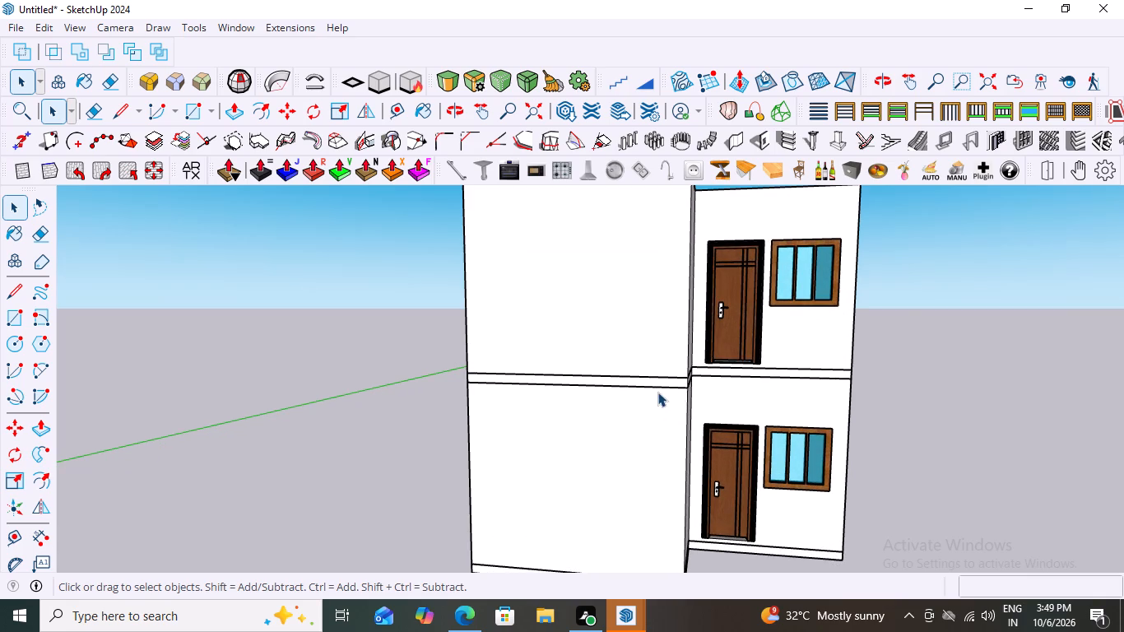
scroll(848, 408, down, 4)
middle_drag(745, 407, 879, 429)
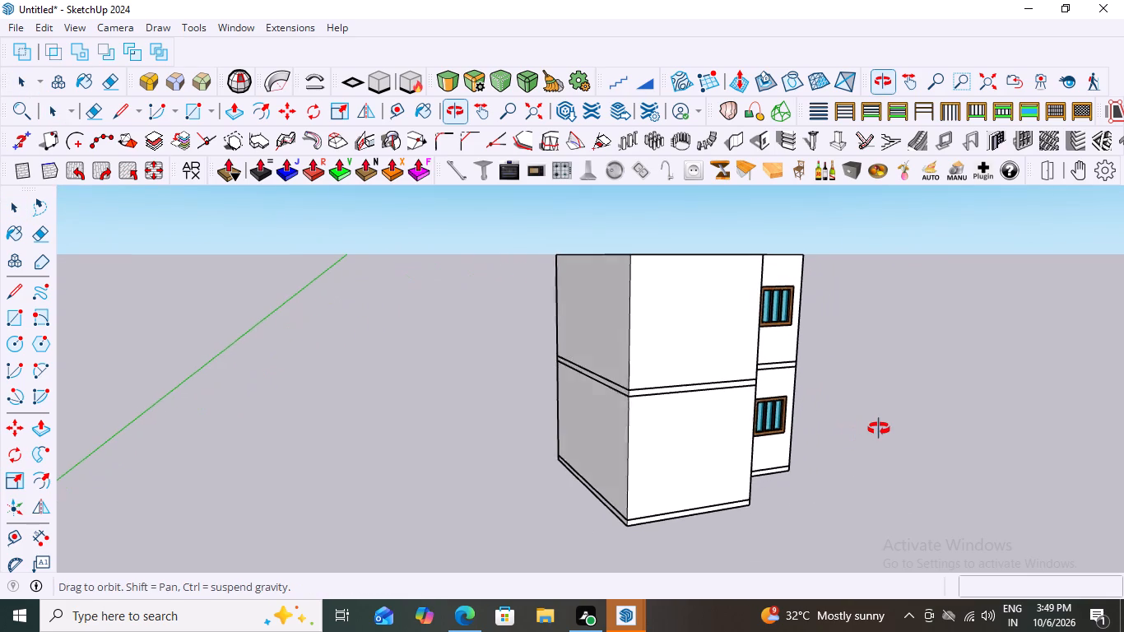
middle_drag(879, 429, 750, 416)
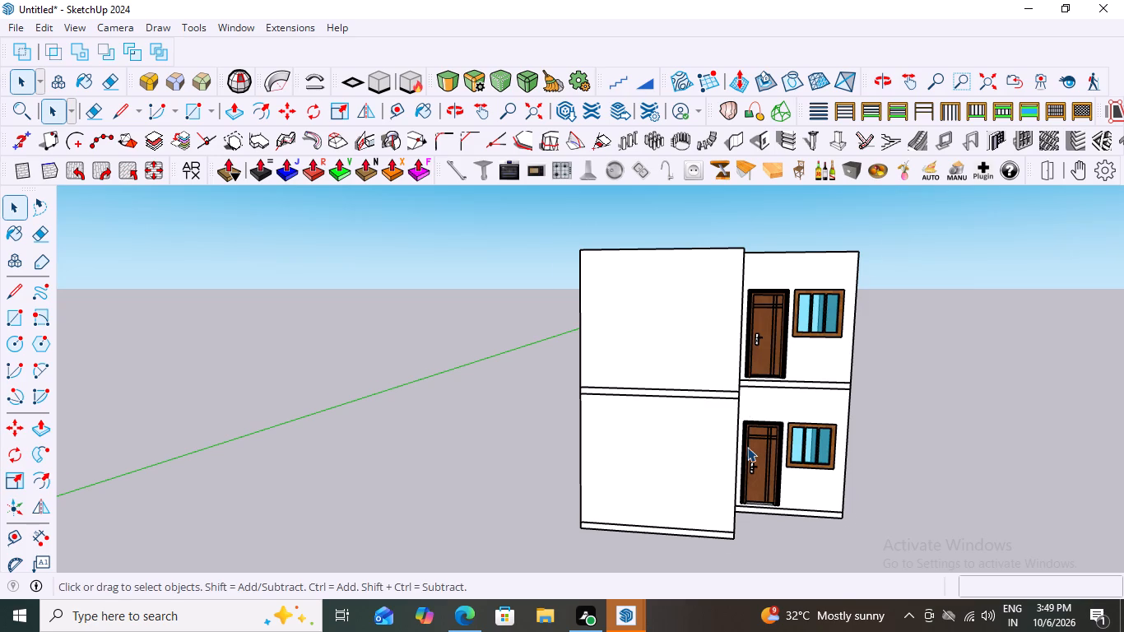
scroll(747, 447, up, 7)
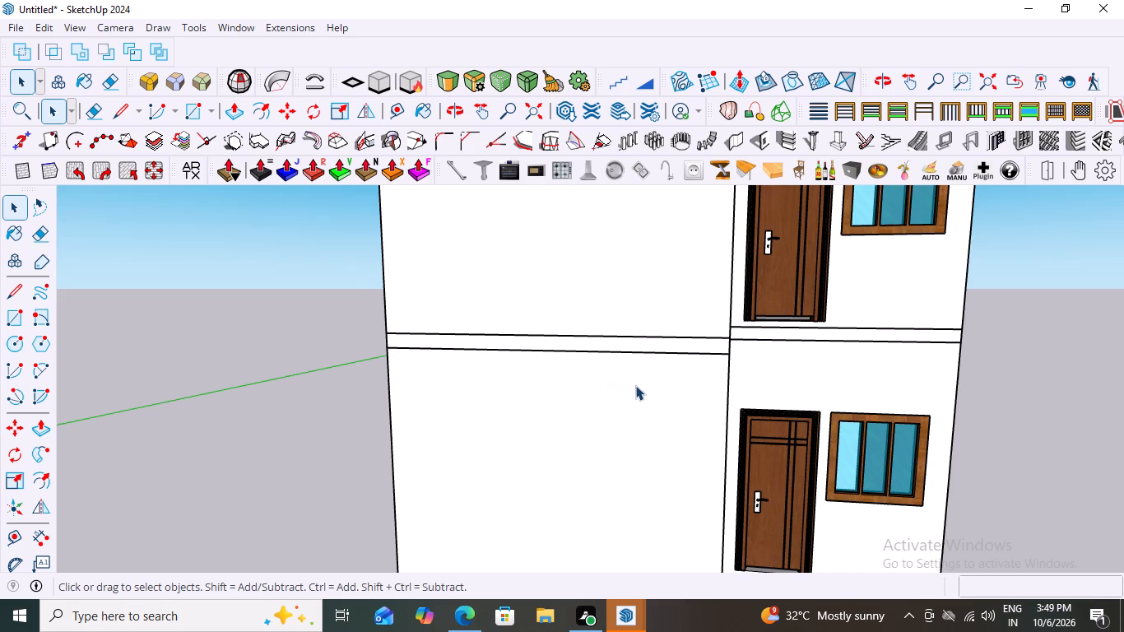
scroll(636, 386, down, 5)
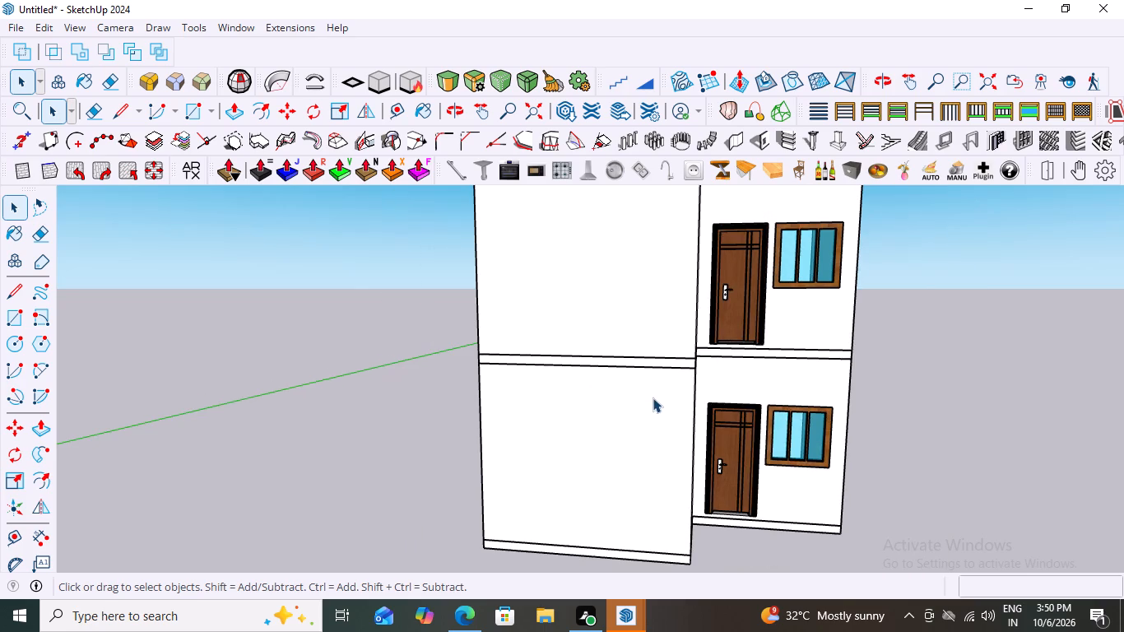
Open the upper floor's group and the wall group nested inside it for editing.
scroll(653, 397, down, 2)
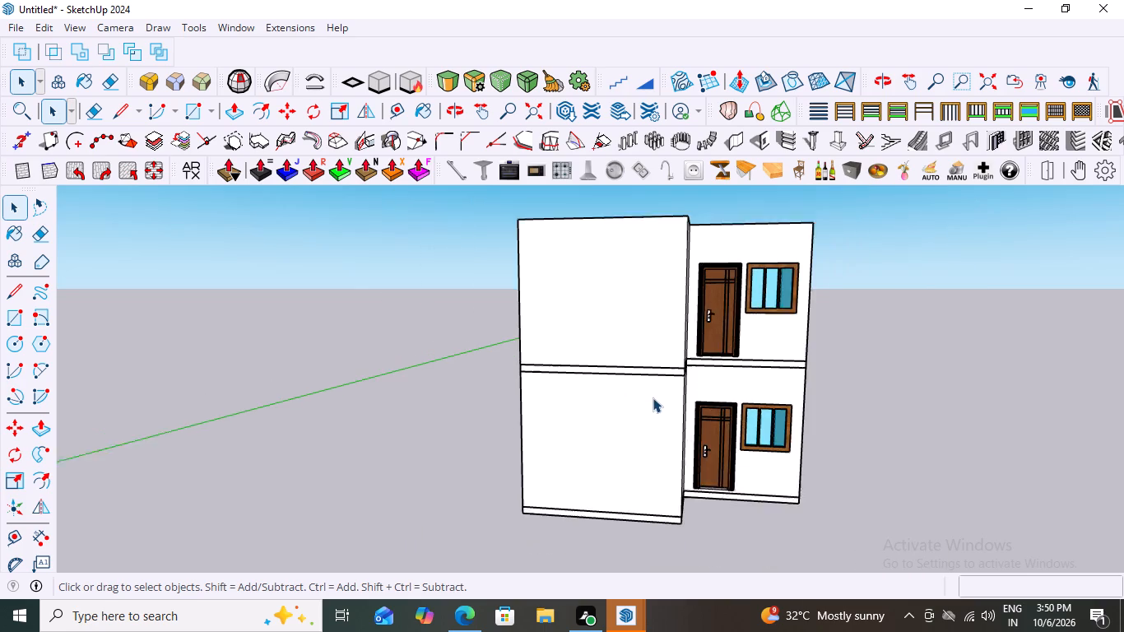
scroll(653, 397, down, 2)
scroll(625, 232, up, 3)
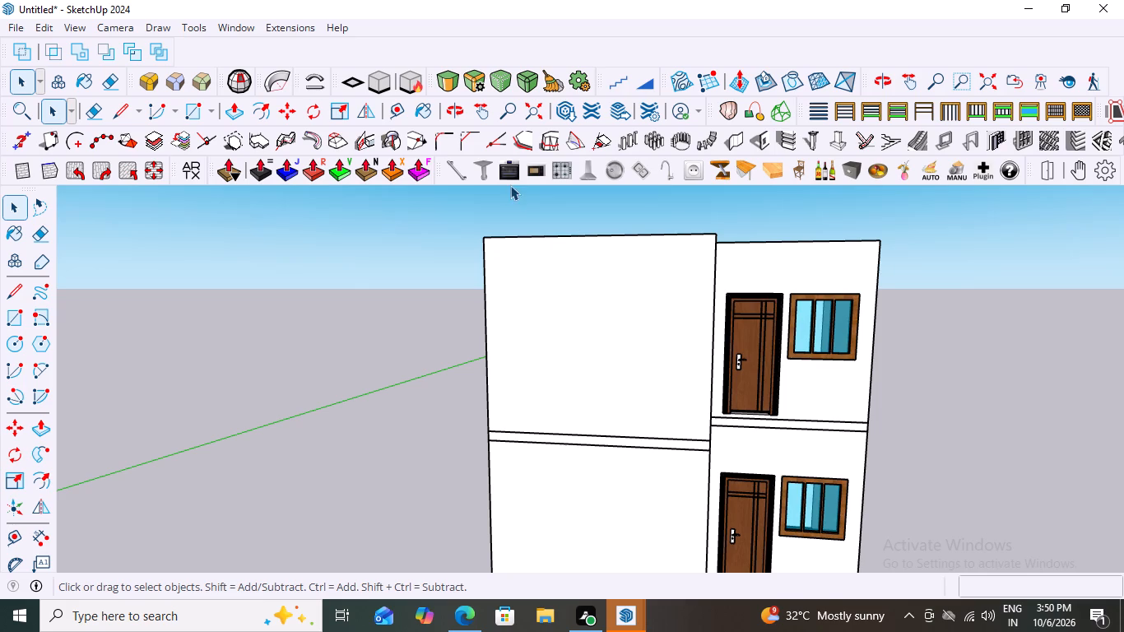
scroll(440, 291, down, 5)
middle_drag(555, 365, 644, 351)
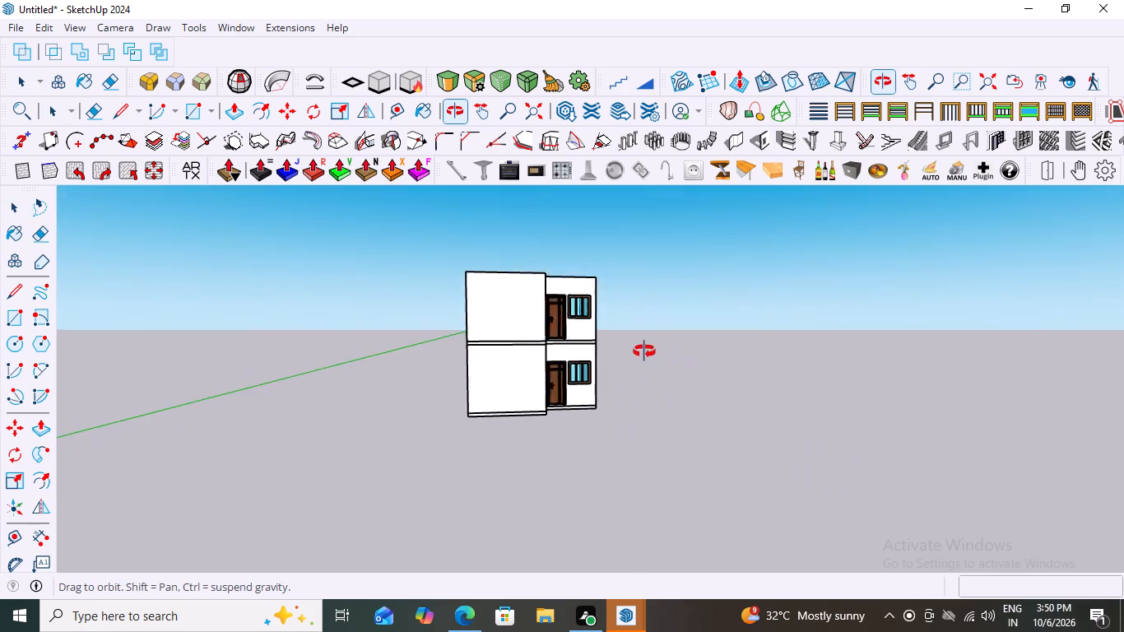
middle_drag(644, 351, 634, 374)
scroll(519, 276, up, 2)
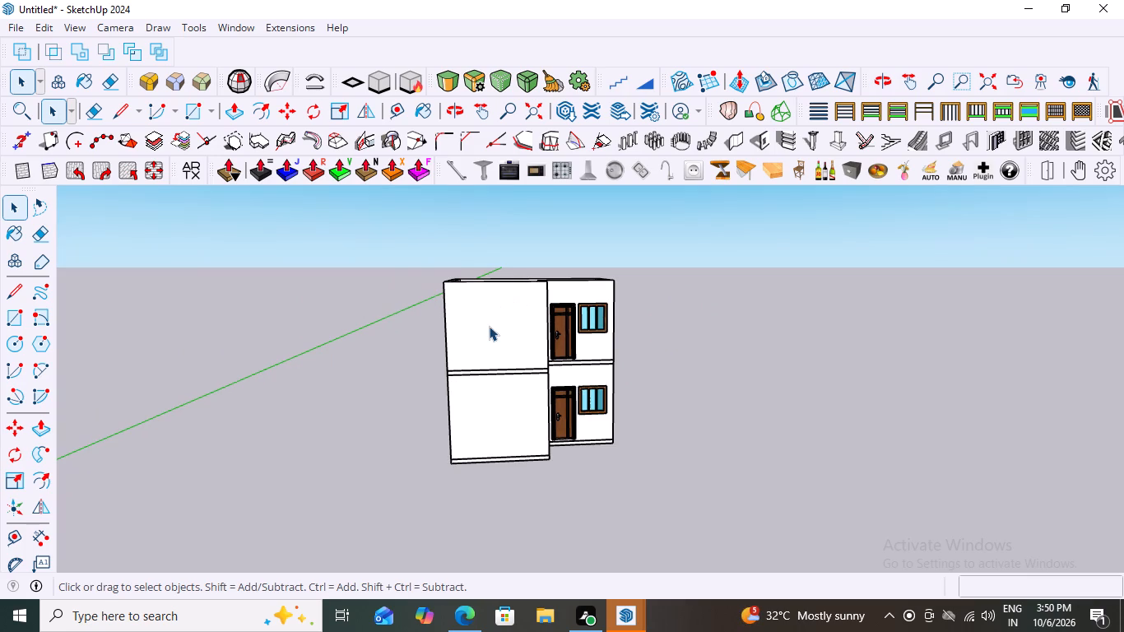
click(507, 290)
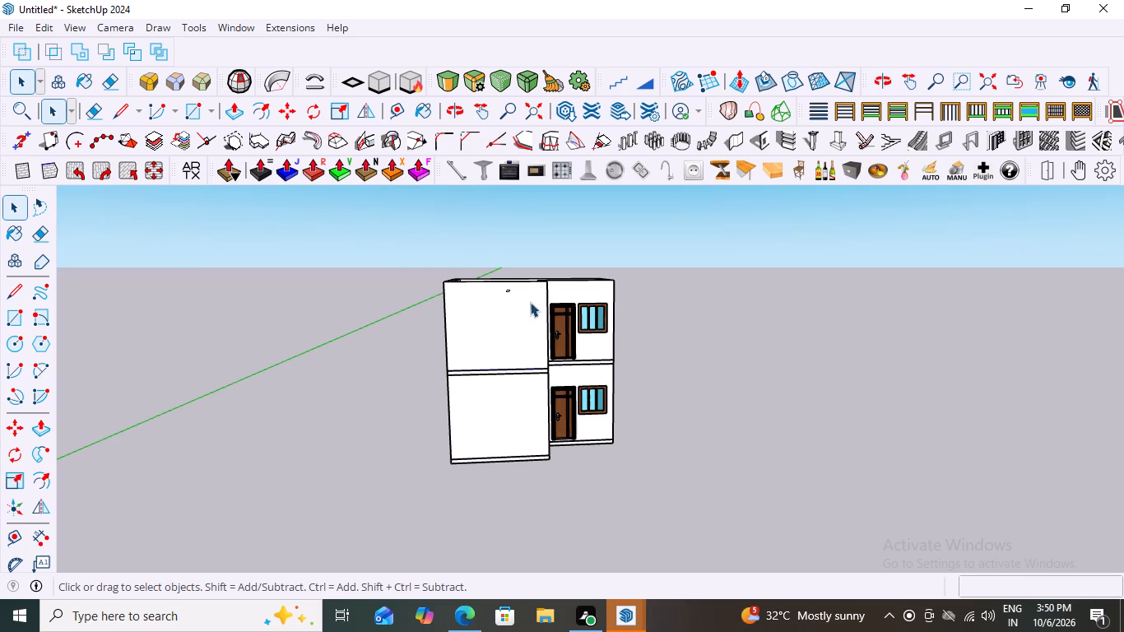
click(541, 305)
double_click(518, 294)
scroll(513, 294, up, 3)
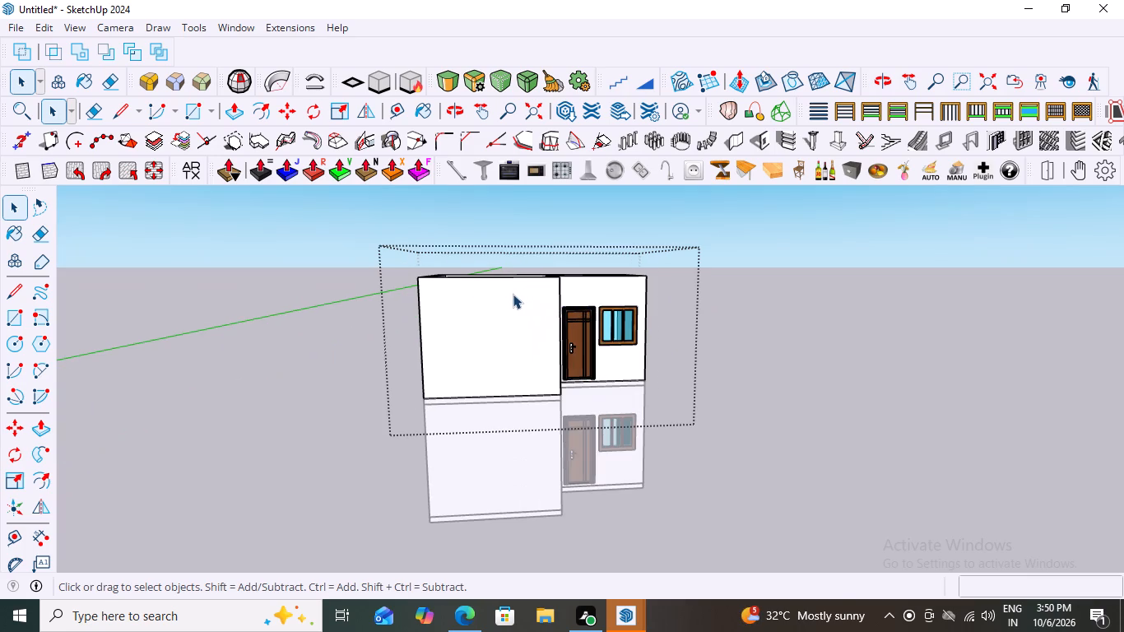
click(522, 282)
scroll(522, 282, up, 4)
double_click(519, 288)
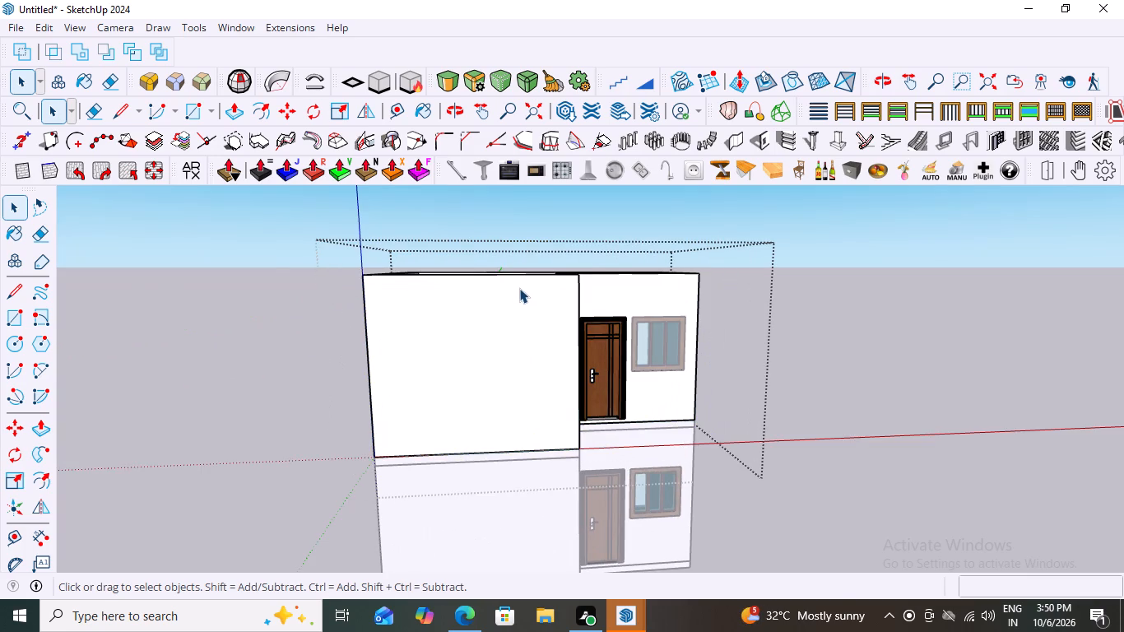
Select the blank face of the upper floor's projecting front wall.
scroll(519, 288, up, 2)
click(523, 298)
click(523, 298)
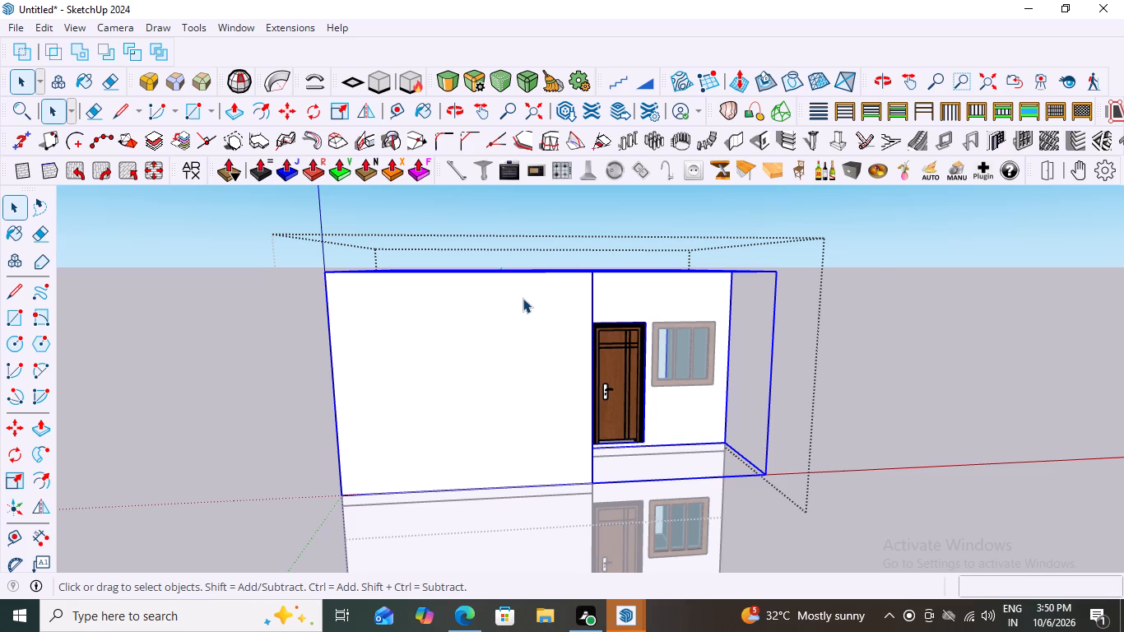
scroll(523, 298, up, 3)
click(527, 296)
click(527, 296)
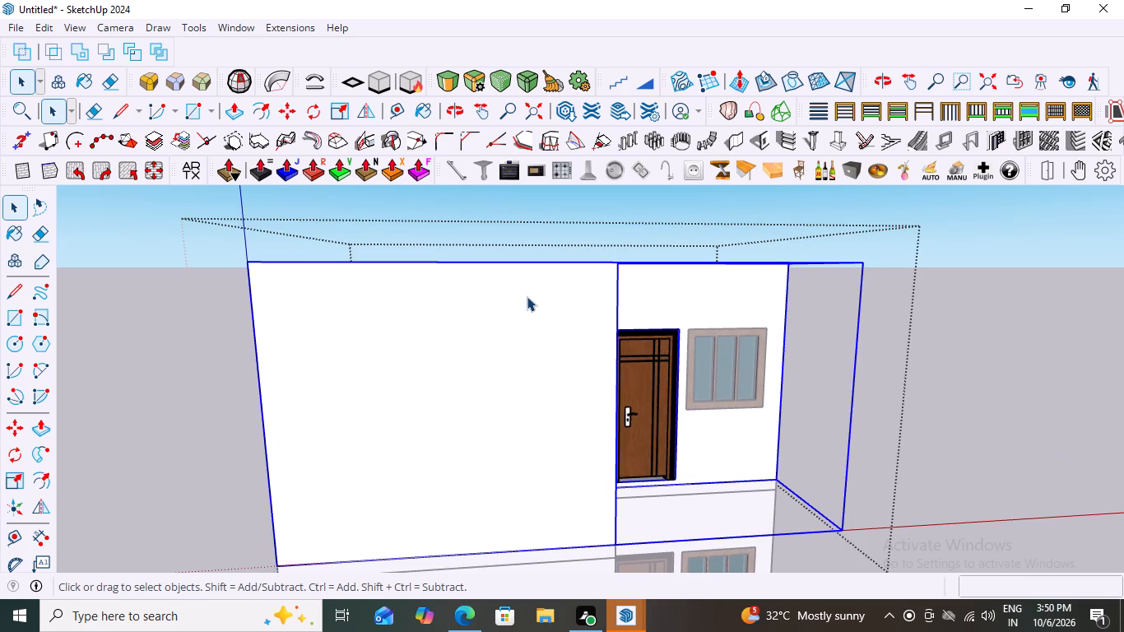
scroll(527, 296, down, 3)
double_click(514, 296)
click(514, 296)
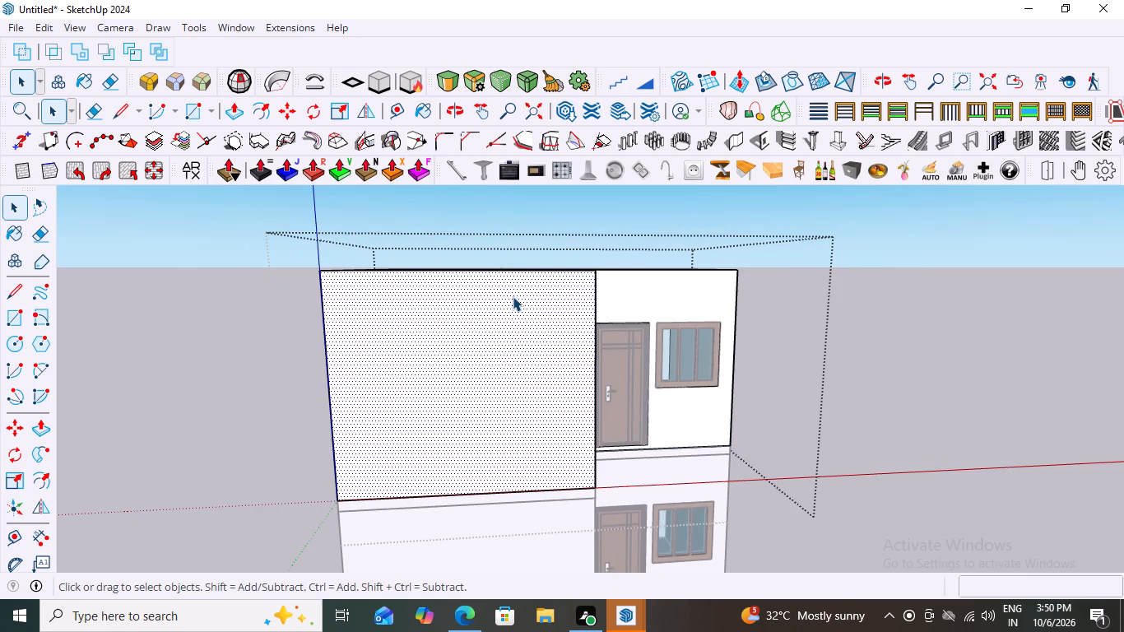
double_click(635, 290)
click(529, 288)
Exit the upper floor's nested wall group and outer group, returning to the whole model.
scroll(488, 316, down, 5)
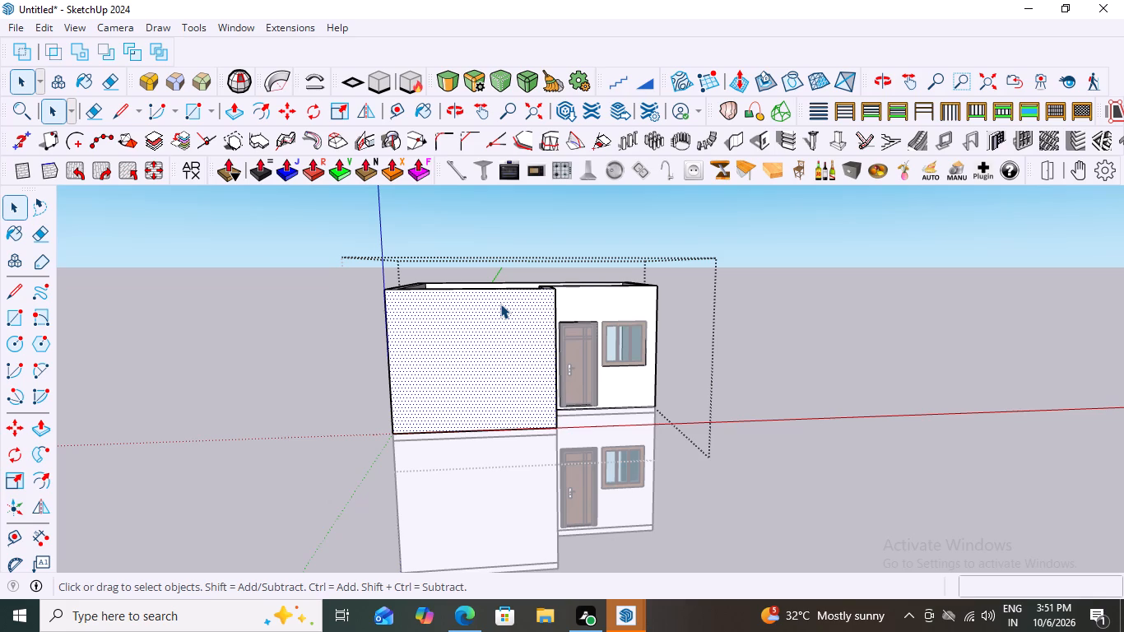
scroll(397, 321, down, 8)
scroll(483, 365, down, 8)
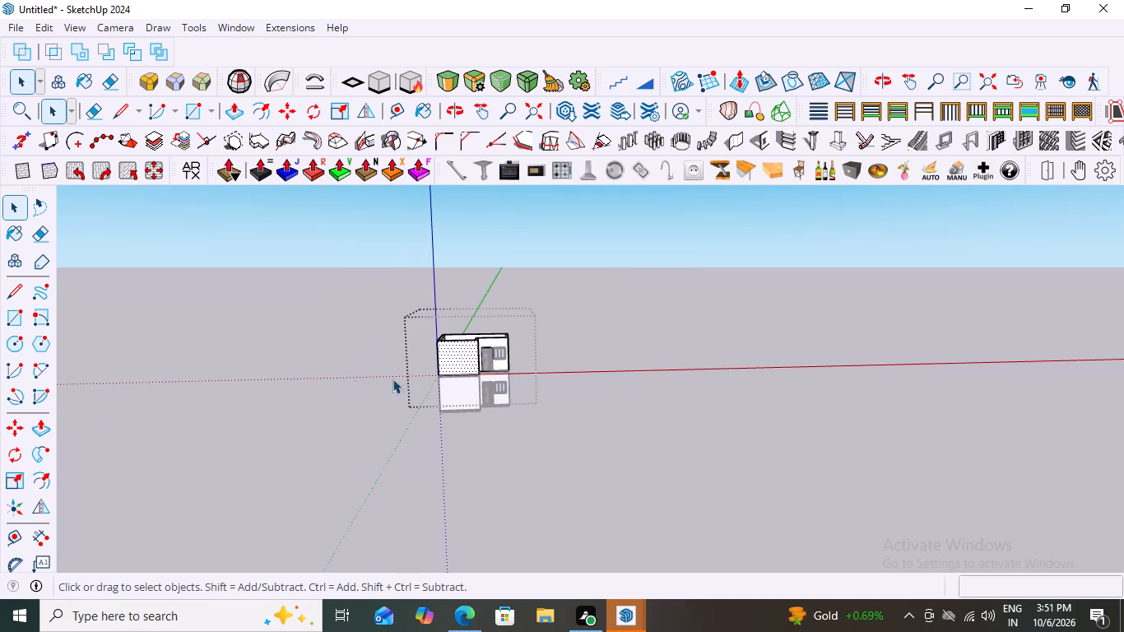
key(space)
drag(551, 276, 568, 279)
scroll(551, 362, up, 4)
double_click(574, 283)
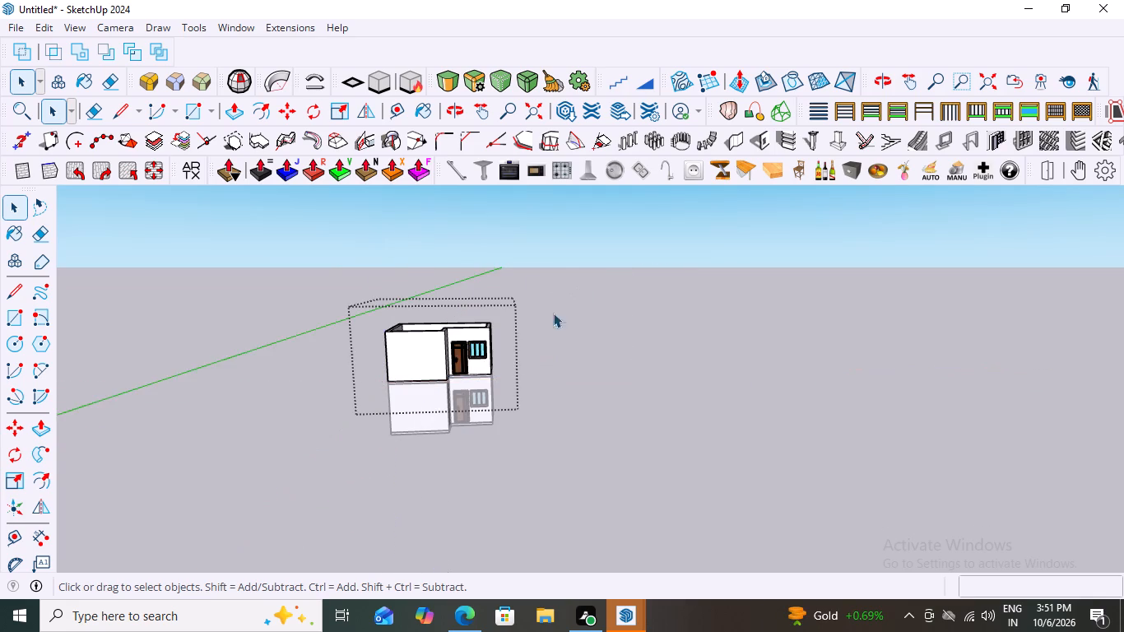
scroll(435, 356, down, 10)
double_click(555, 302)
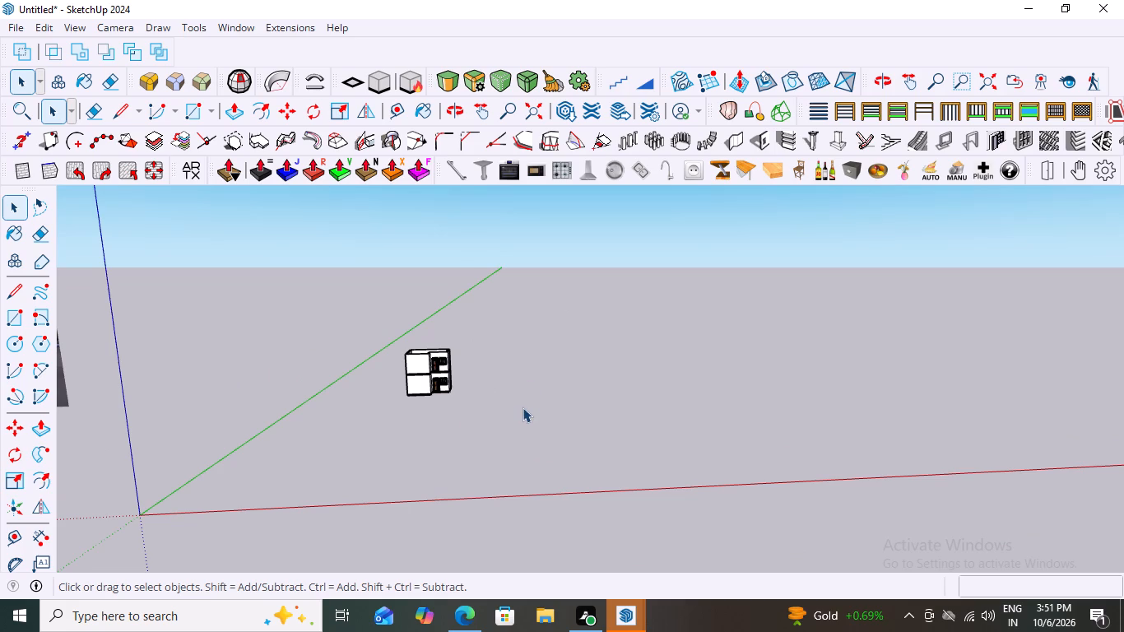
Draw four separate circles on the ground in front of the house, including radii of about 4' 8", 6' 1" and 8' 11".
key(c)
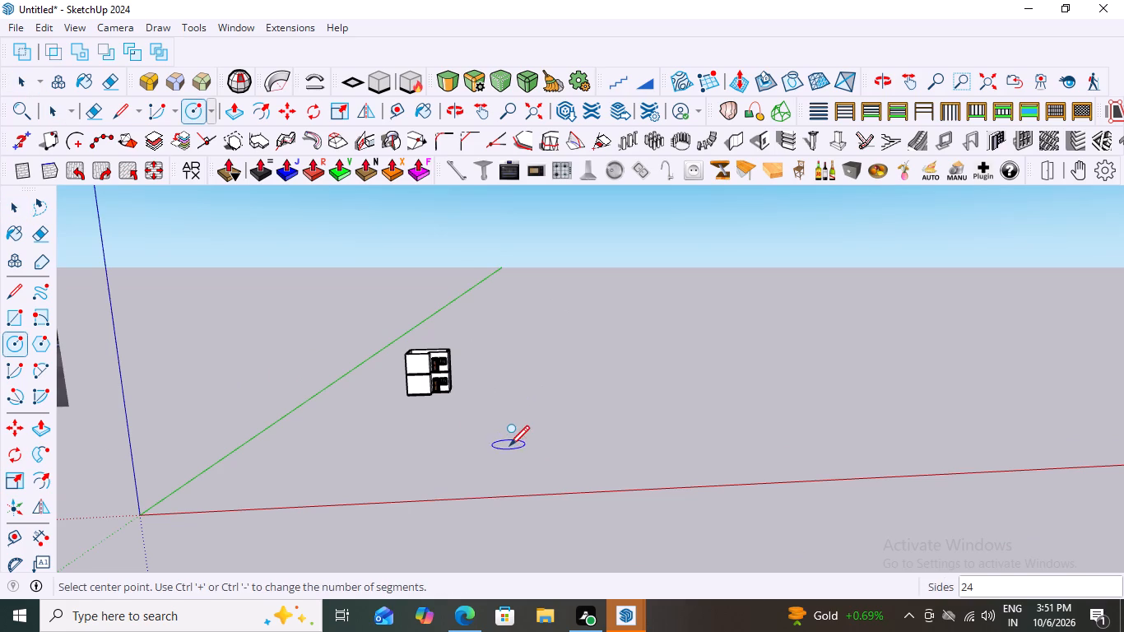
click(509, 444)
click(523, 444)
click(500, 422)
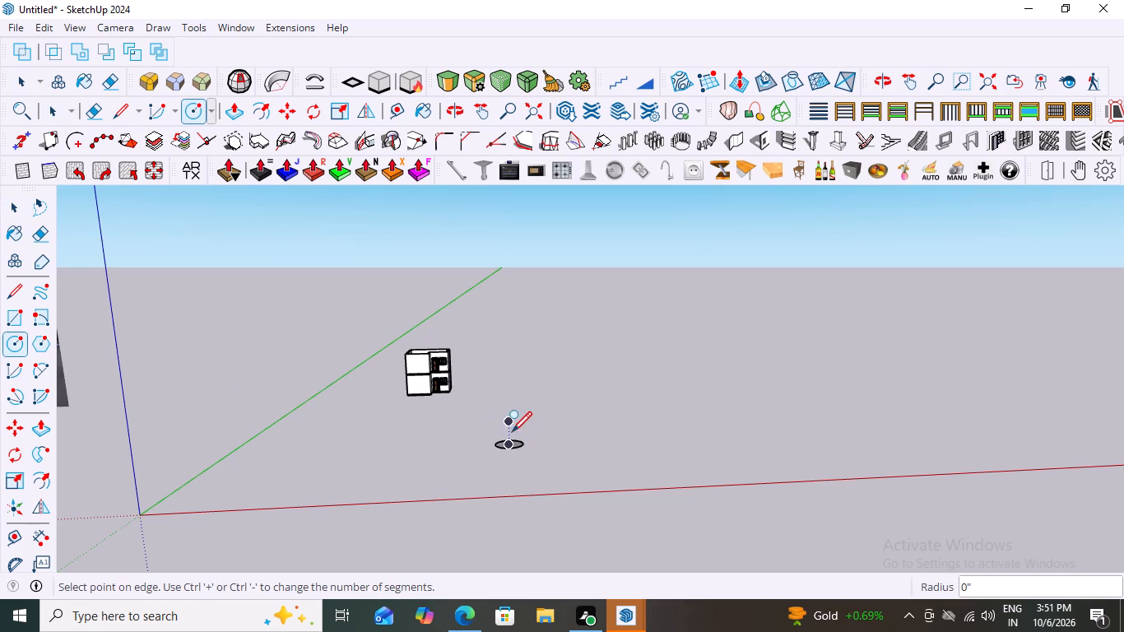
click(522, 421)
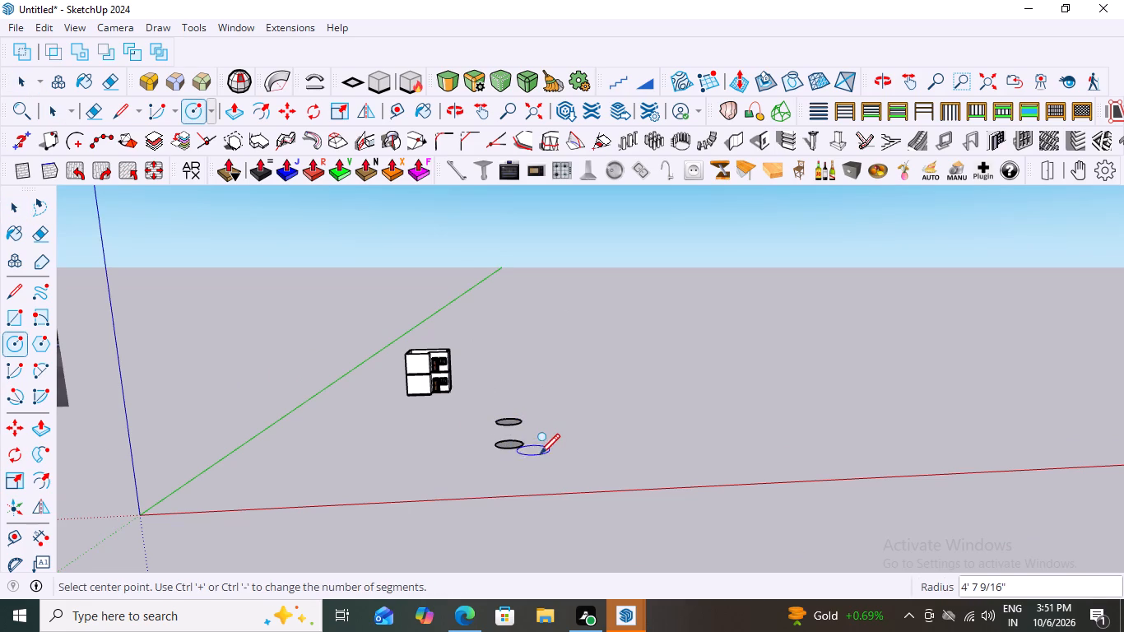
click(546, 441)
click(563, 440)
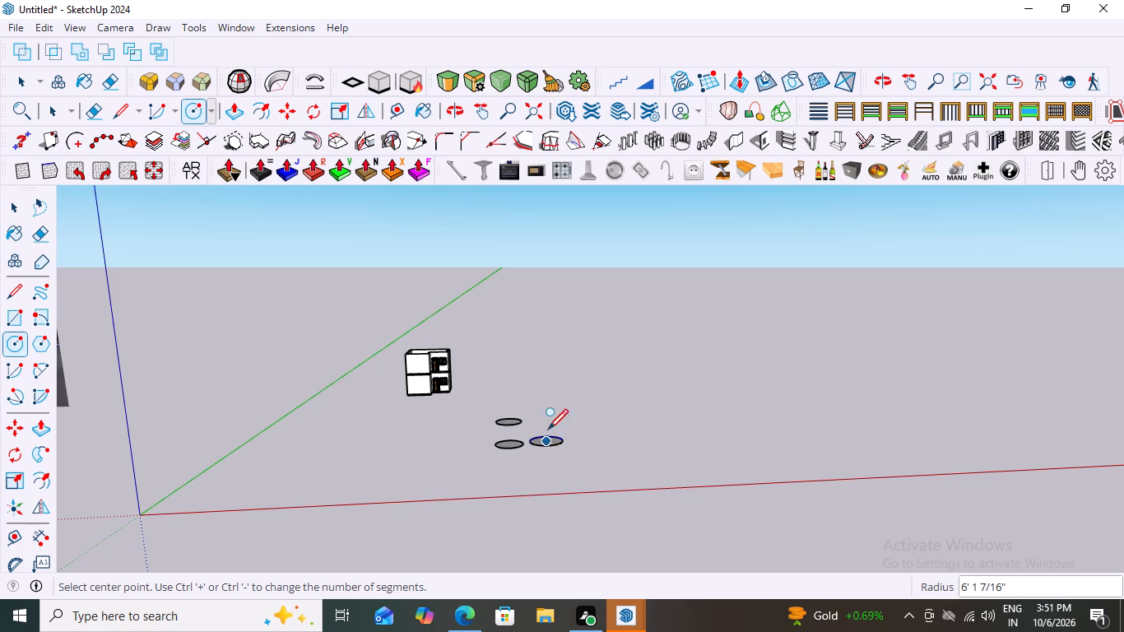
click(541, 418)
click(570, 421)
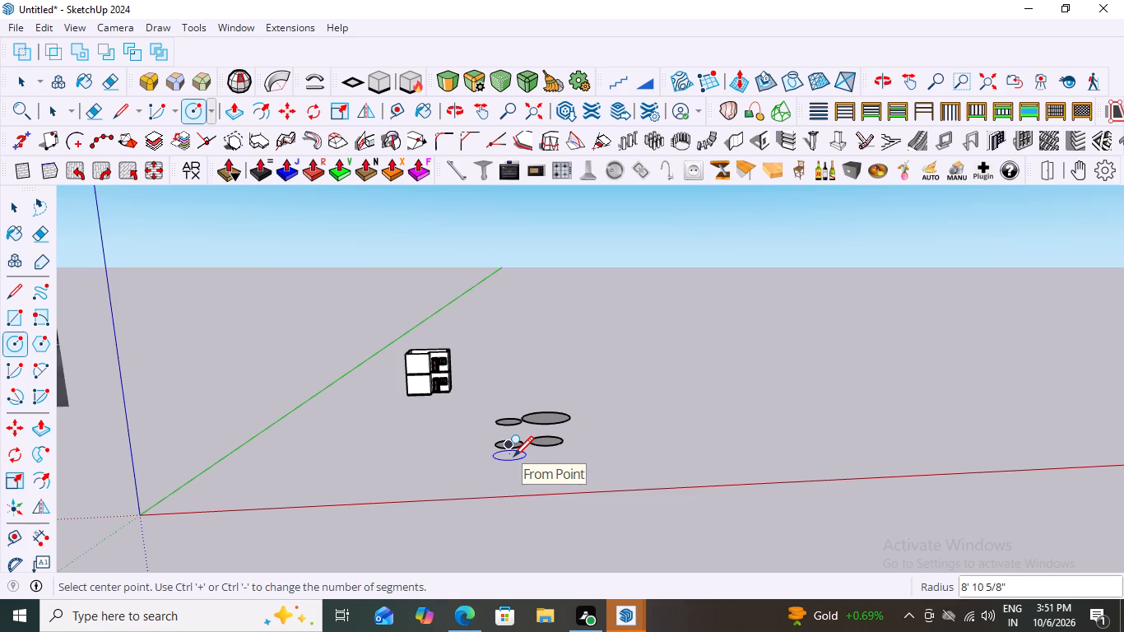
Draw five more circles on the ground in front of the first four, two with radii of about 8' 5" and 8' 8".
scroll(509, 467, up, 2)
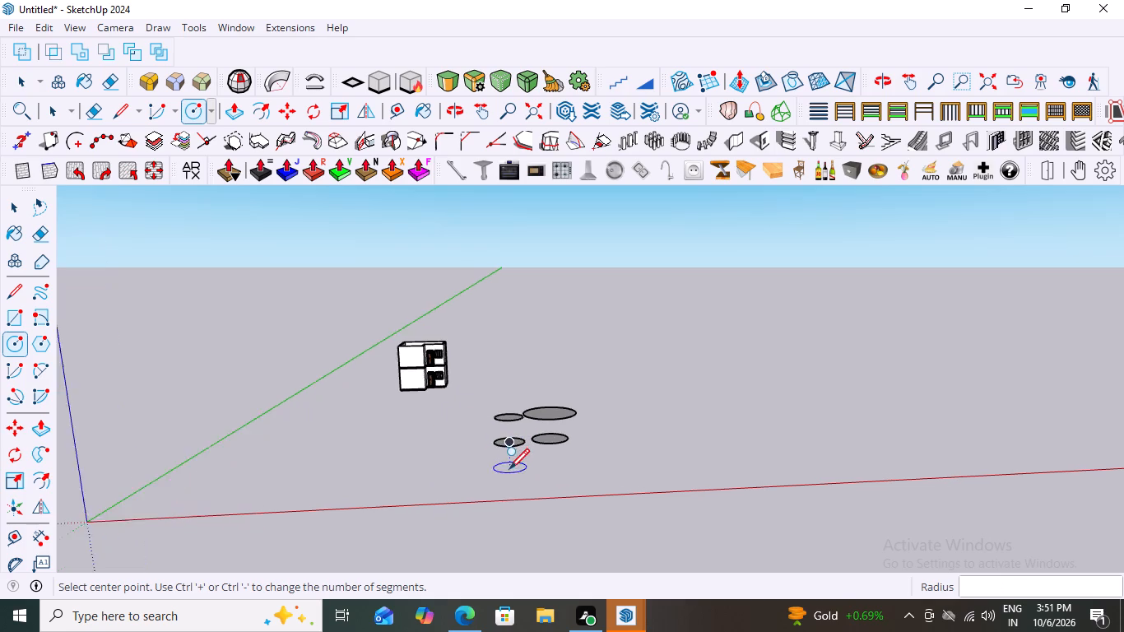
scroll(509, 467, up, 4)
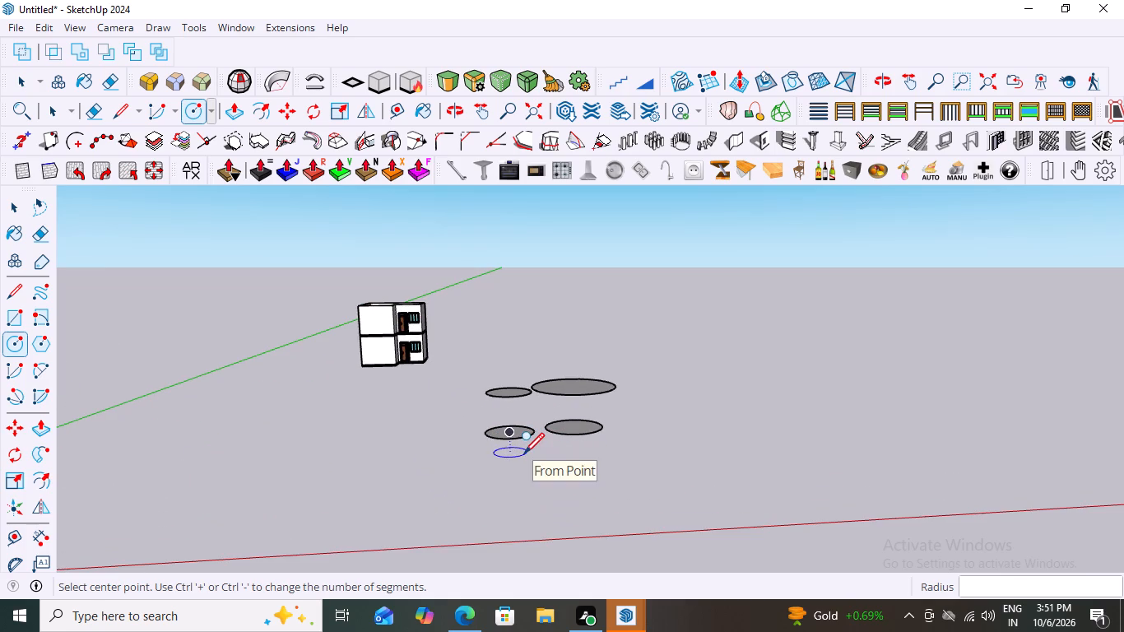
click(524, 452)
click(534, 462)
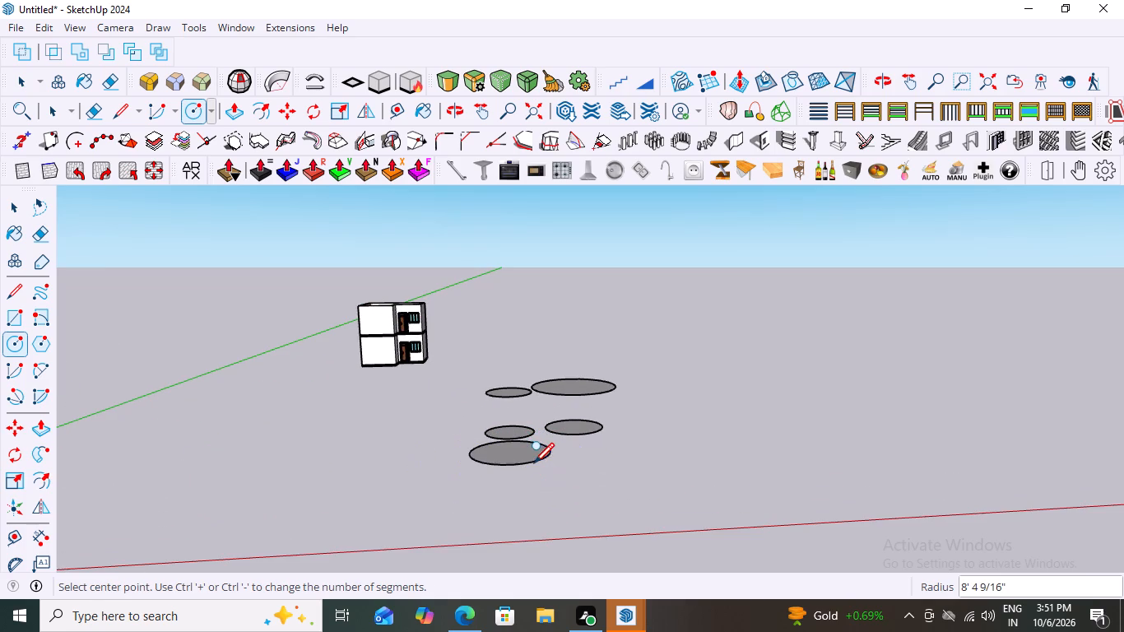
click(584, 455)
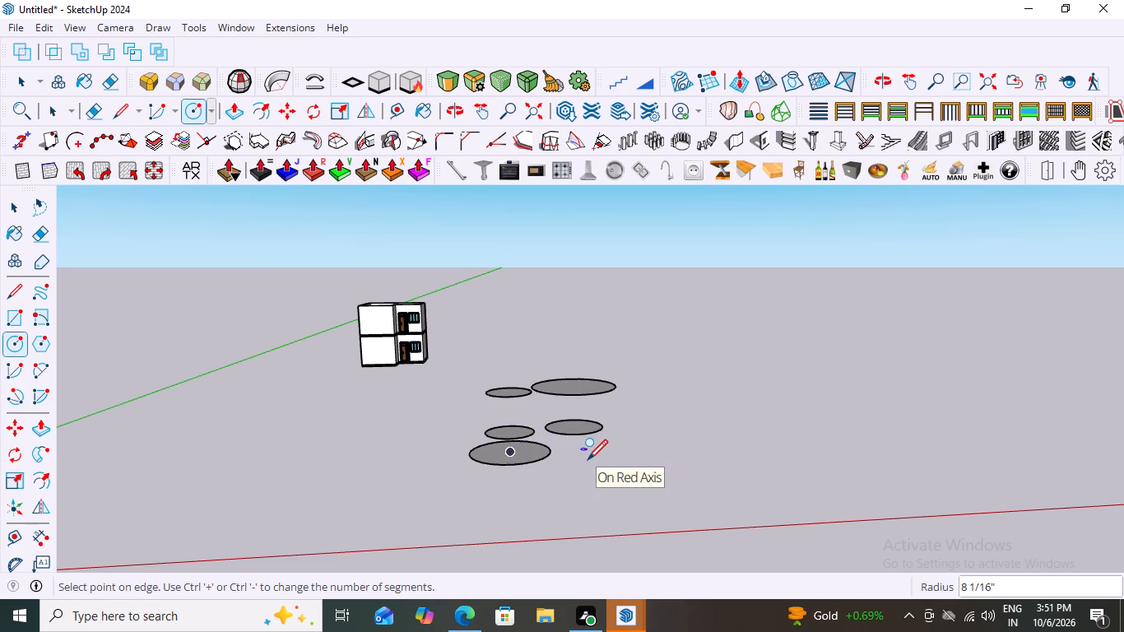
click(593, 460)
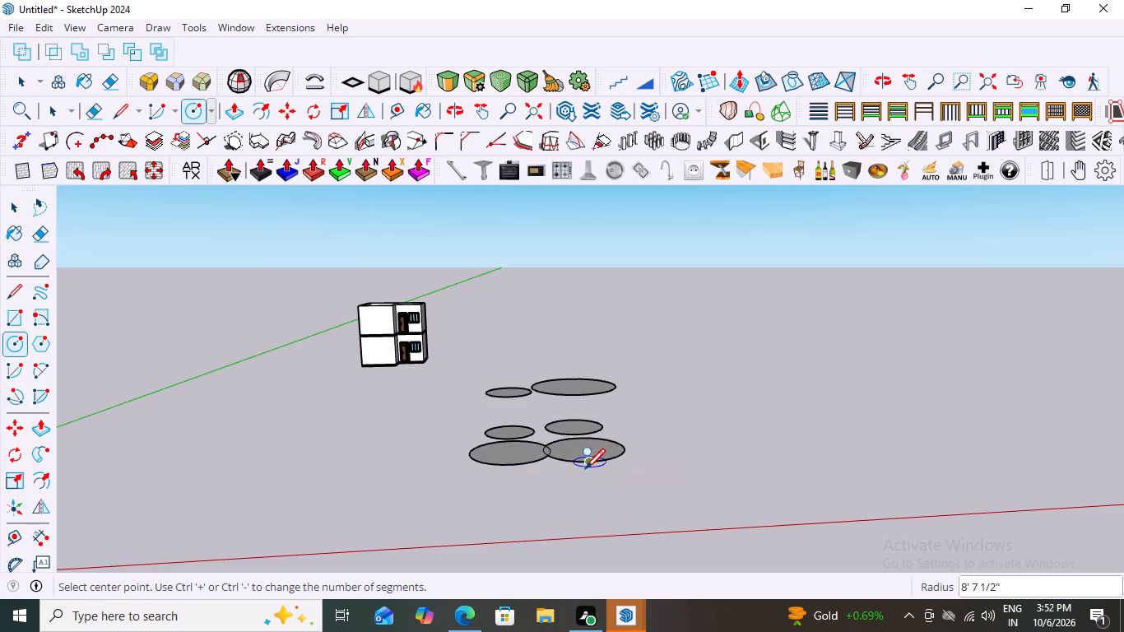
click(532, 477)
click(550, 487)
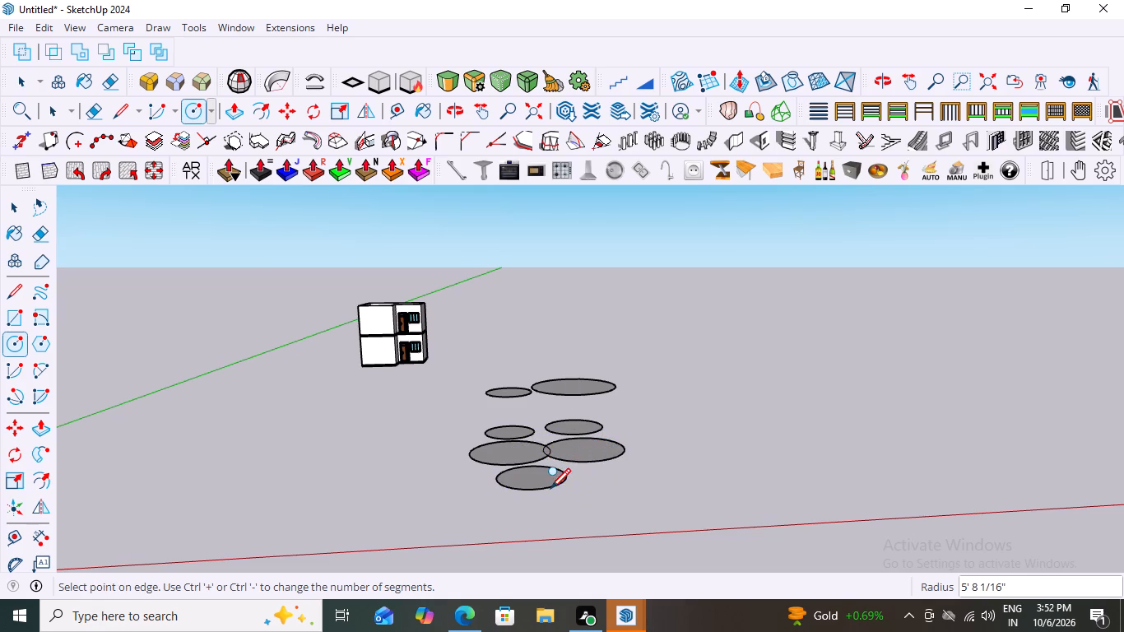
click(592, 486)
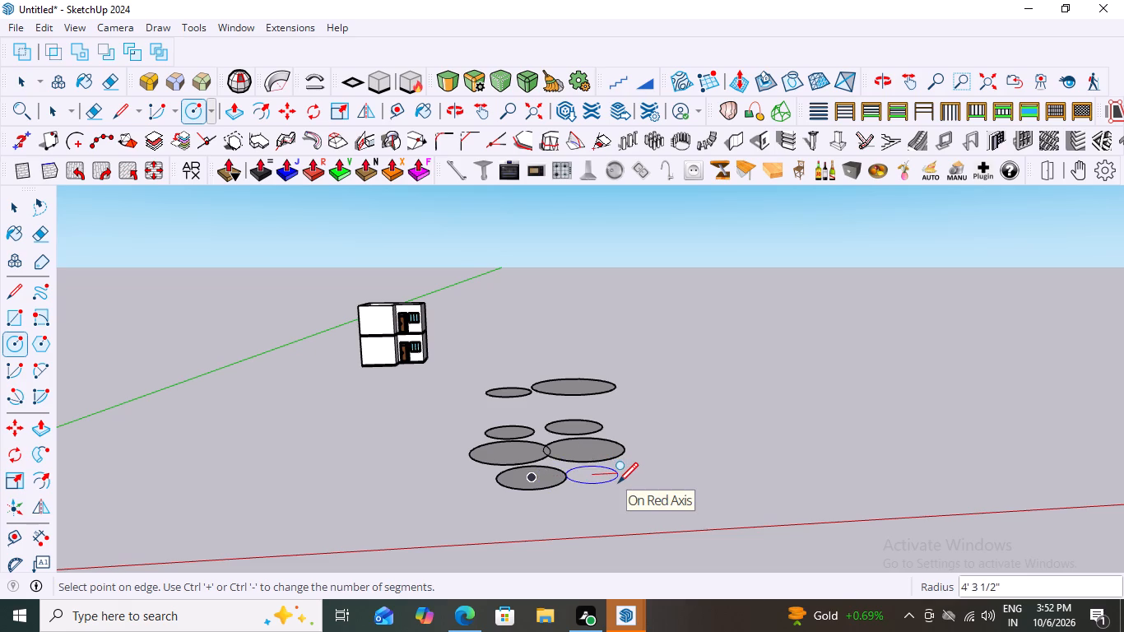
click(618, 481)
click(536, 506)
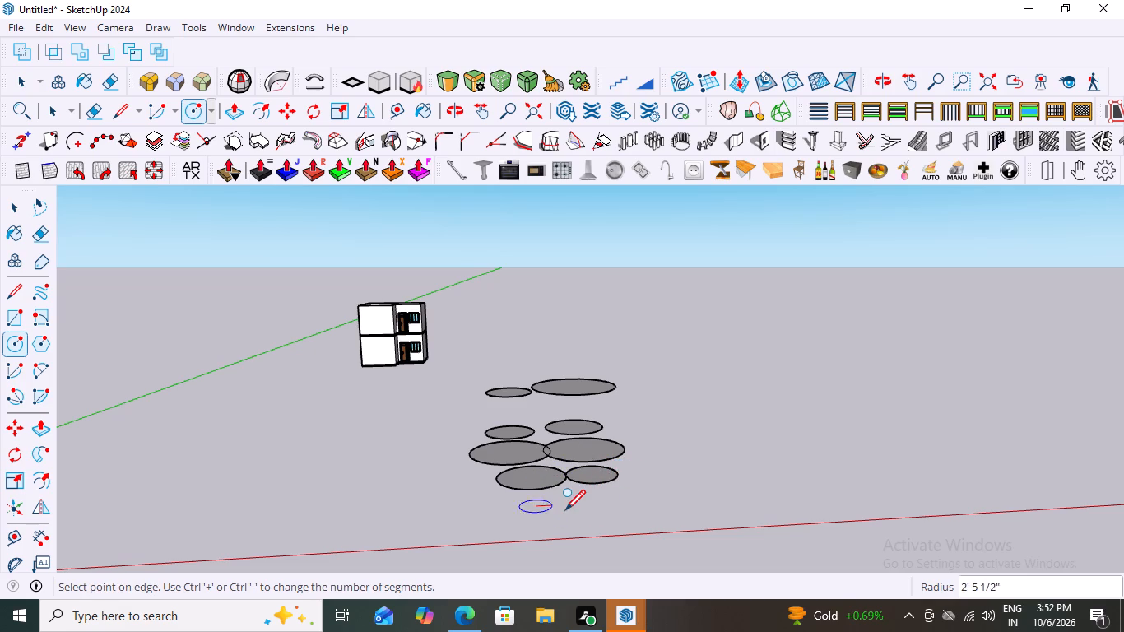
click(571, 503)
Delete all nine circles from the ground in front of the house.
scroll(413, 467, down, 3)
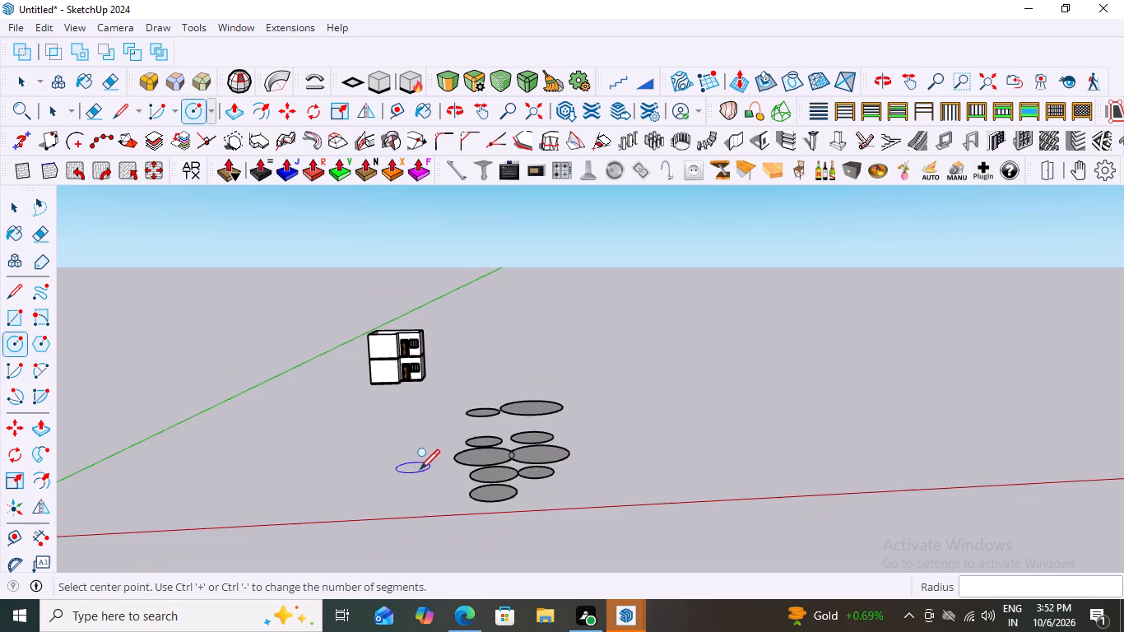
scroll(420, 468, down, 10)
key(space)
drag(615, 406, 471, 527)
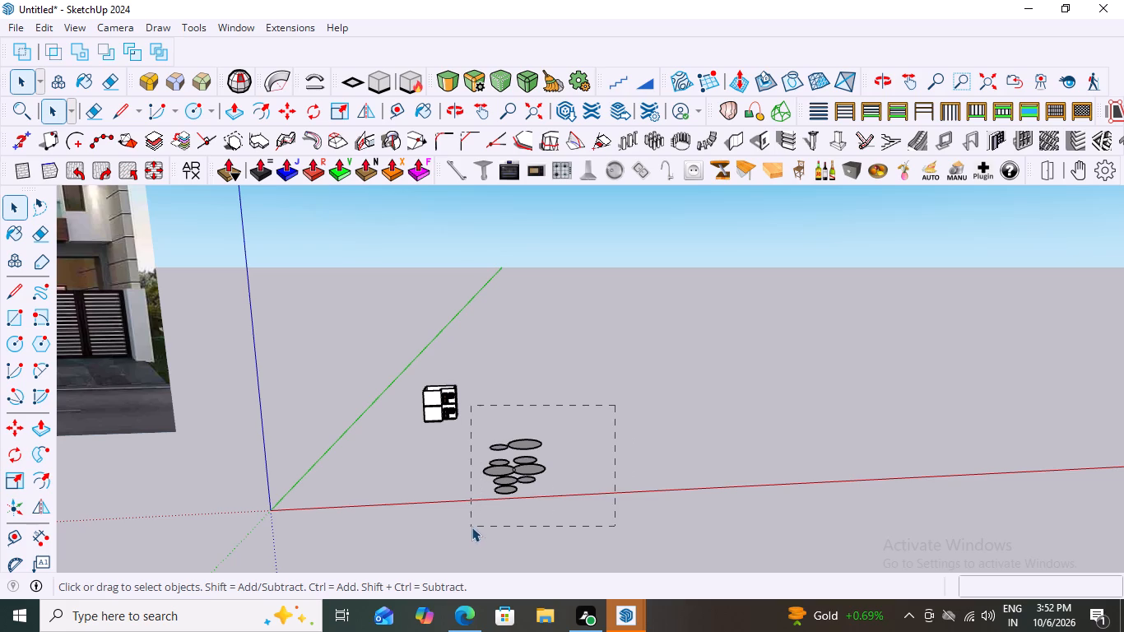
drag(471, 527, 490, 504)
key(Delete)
Inspect the two-storey house from the front and the corner, checking the stacked floors and recessed door and window wall.
scroll(466, 449, down, 1)
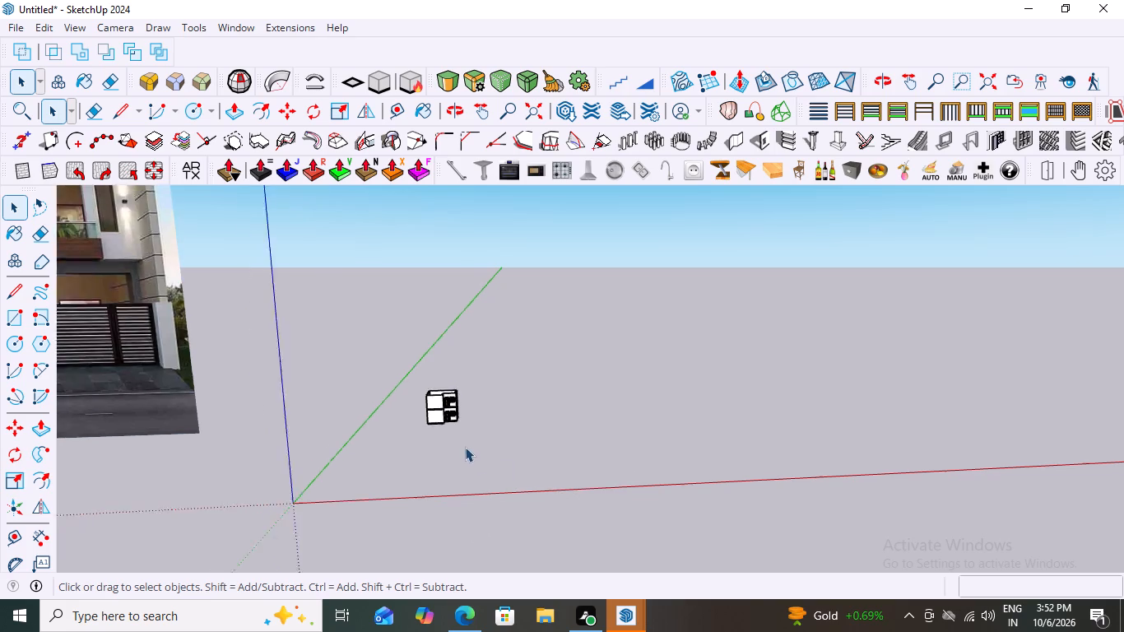
scroll(465, 447, down, 3)
scroll(397, 402, up, 3)
scroll(478, 412, up, 15)
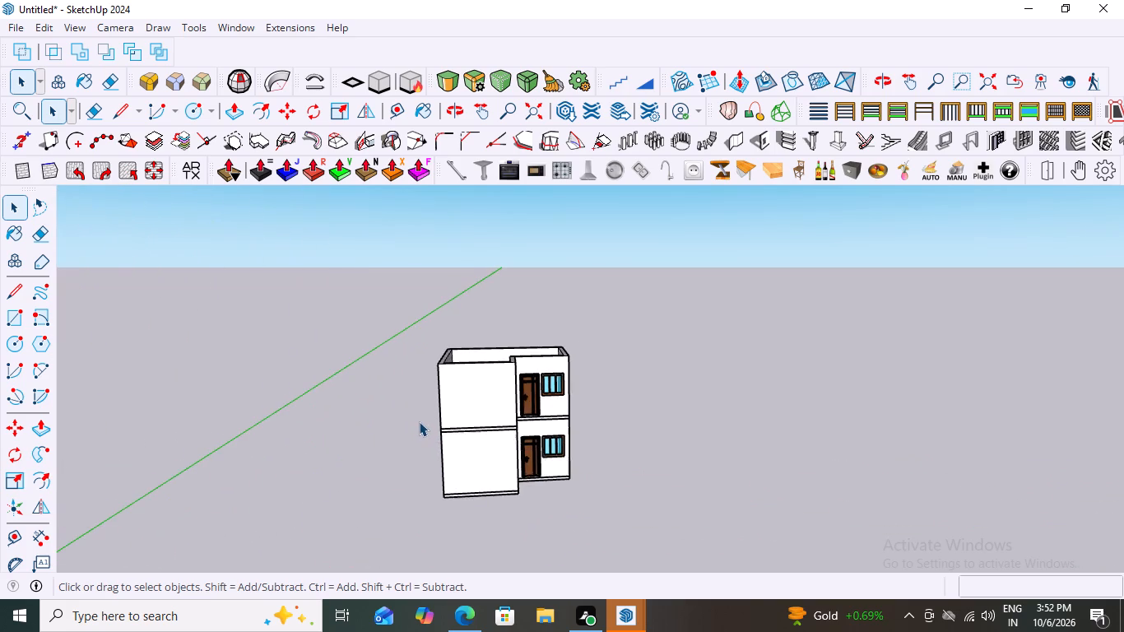
scroll(419, 421, up, 1)
middle_drag(455, 401, 374, 390)
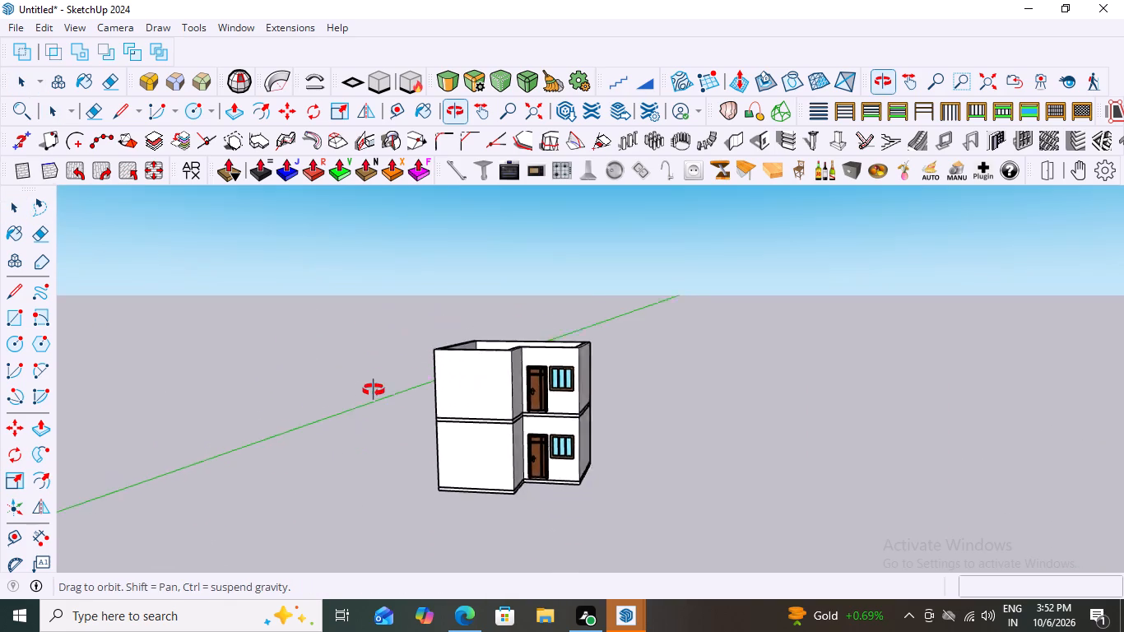
middle_drag(374, 390, 239, 413)
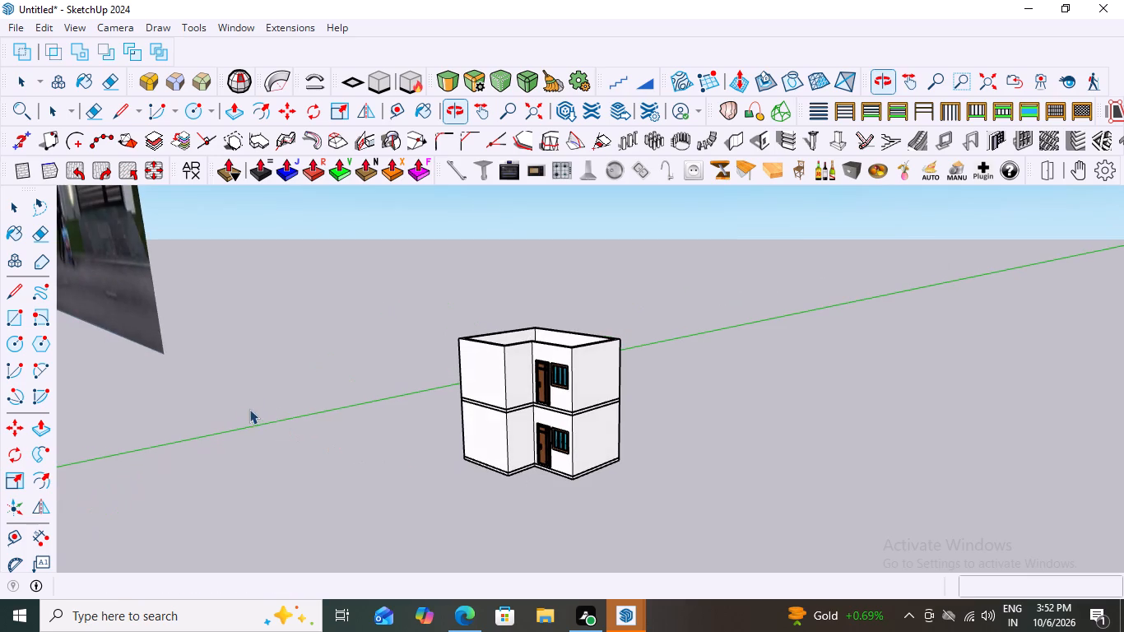
scroll(562, 425, down, 1)
scroll(648, 456, down, 2)
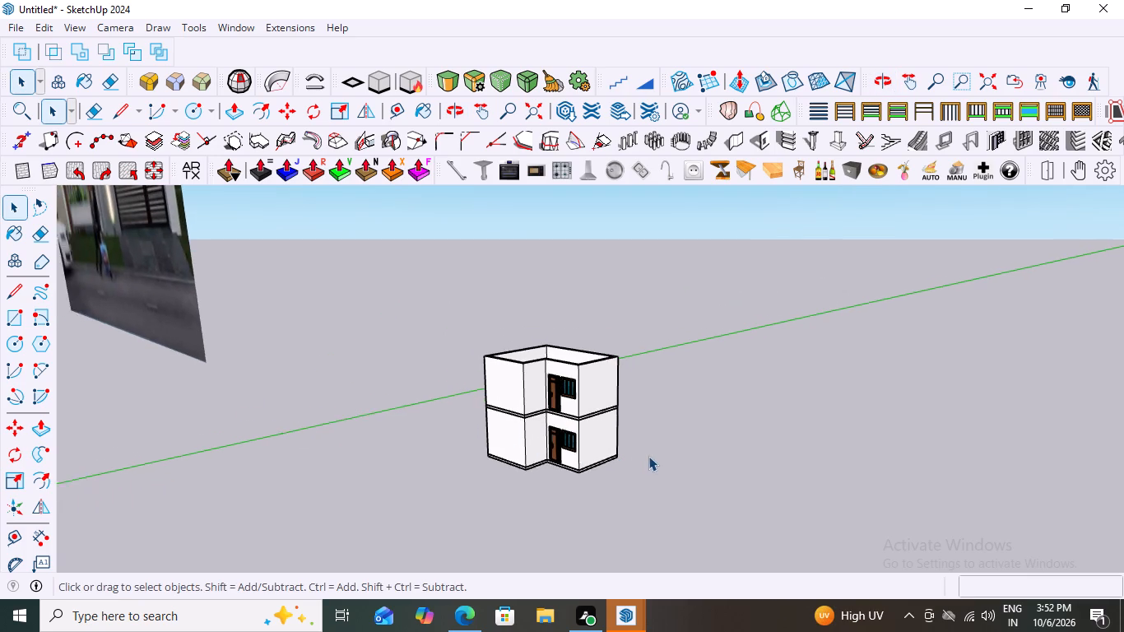
Inspect the two-storey house from the front and from above, checking the blank front walls and the open top of the upper storey.
middle_drag(474, 434, 658, 403)
scroll(597, 411, up, 8)
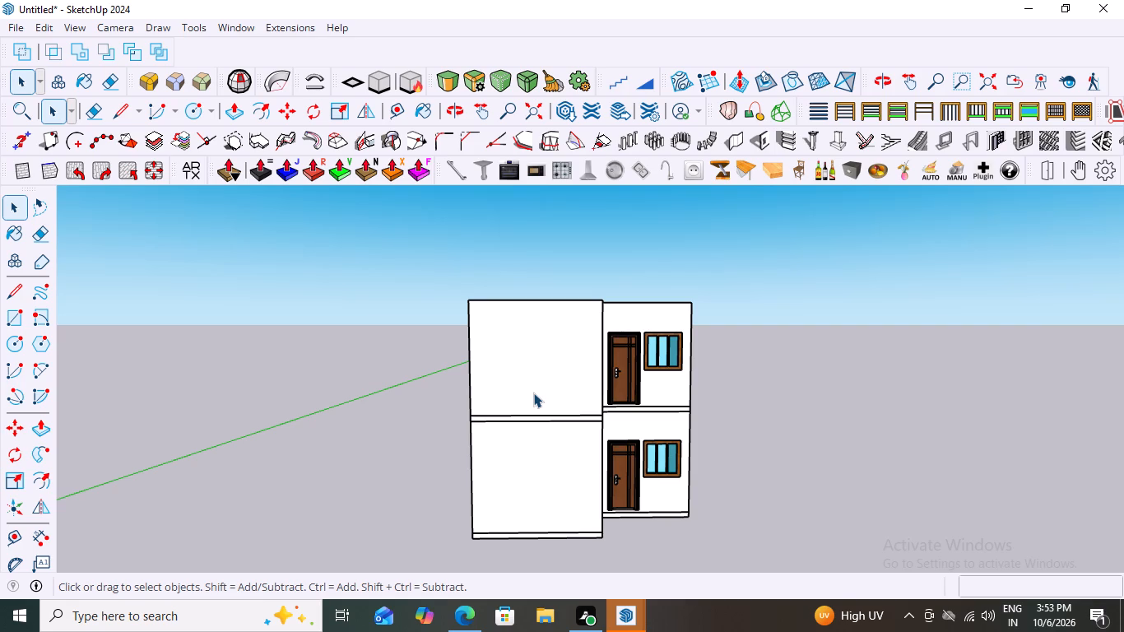
scroll(391, 391, down, 3)
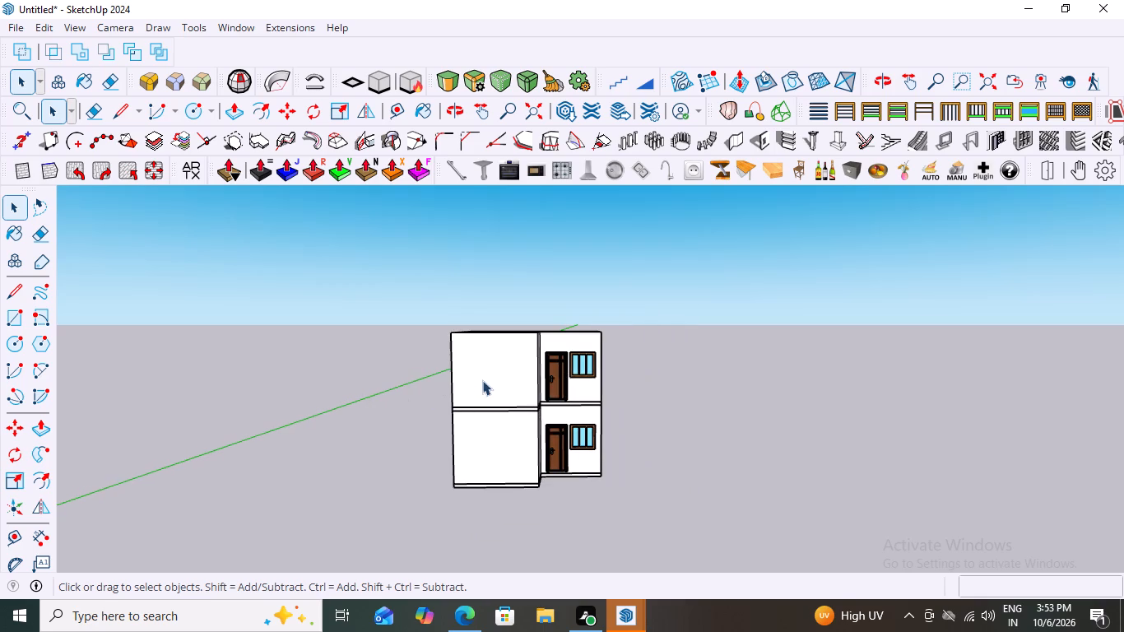
middle_drag(501, 345, 546, 424)
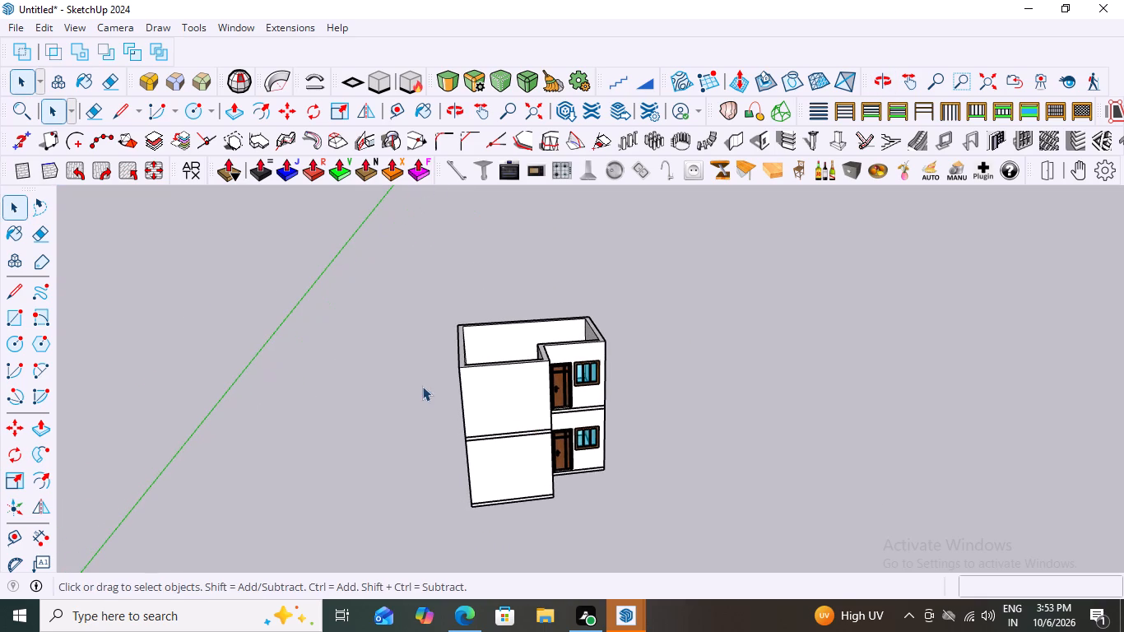
scroll(481, 374, up, 2)
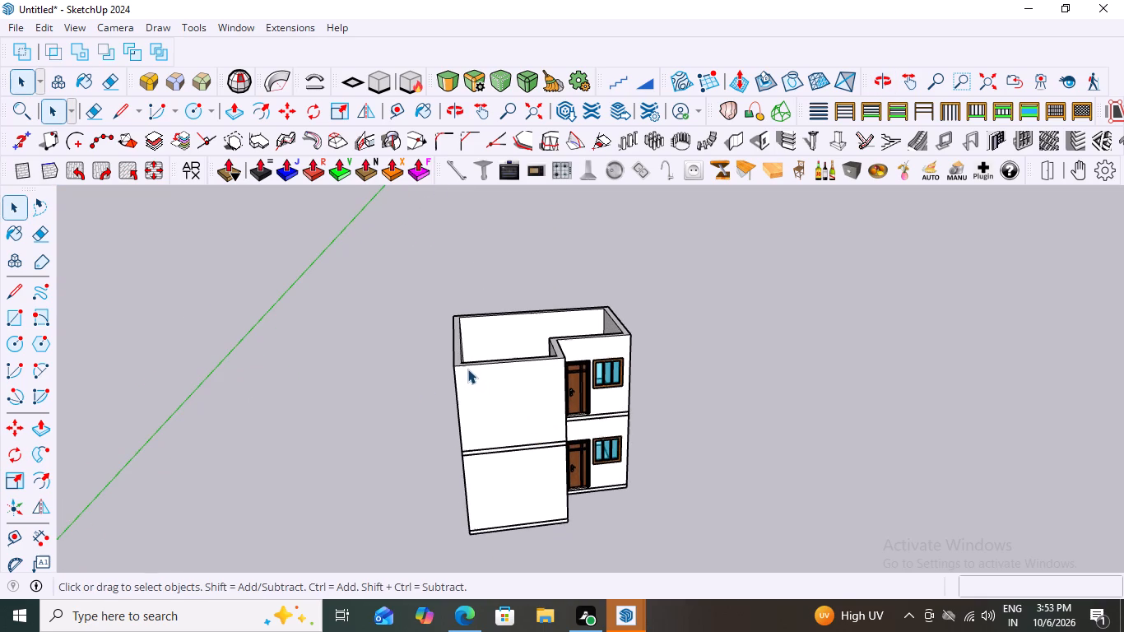
middle_drag(525, 405, 512, 382)
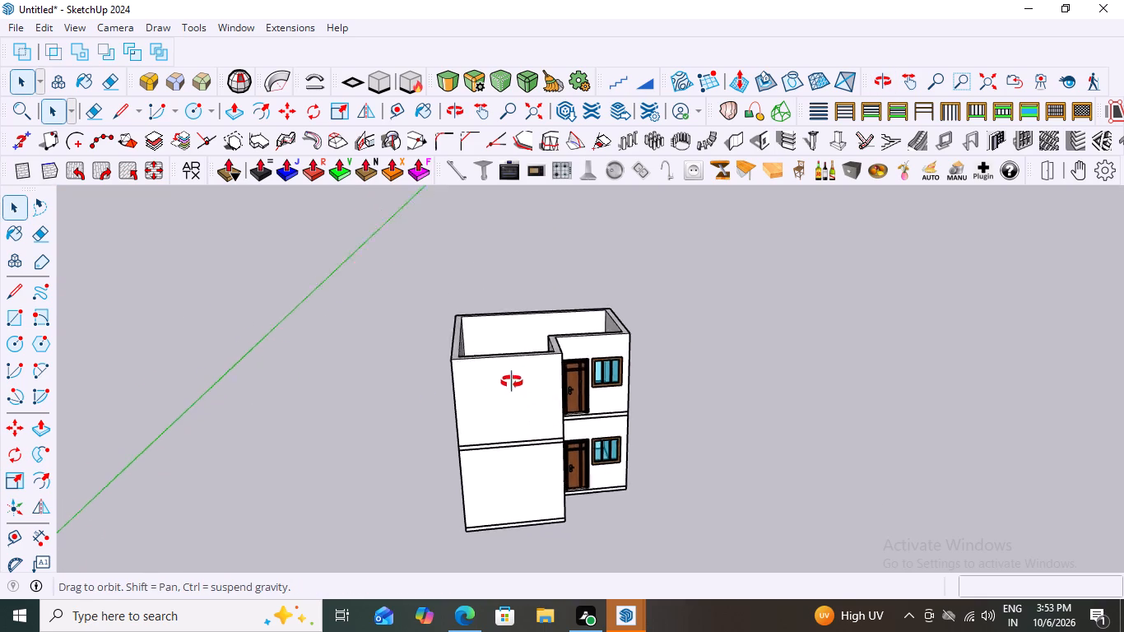
middle_drag(512, 382, 506, 306)
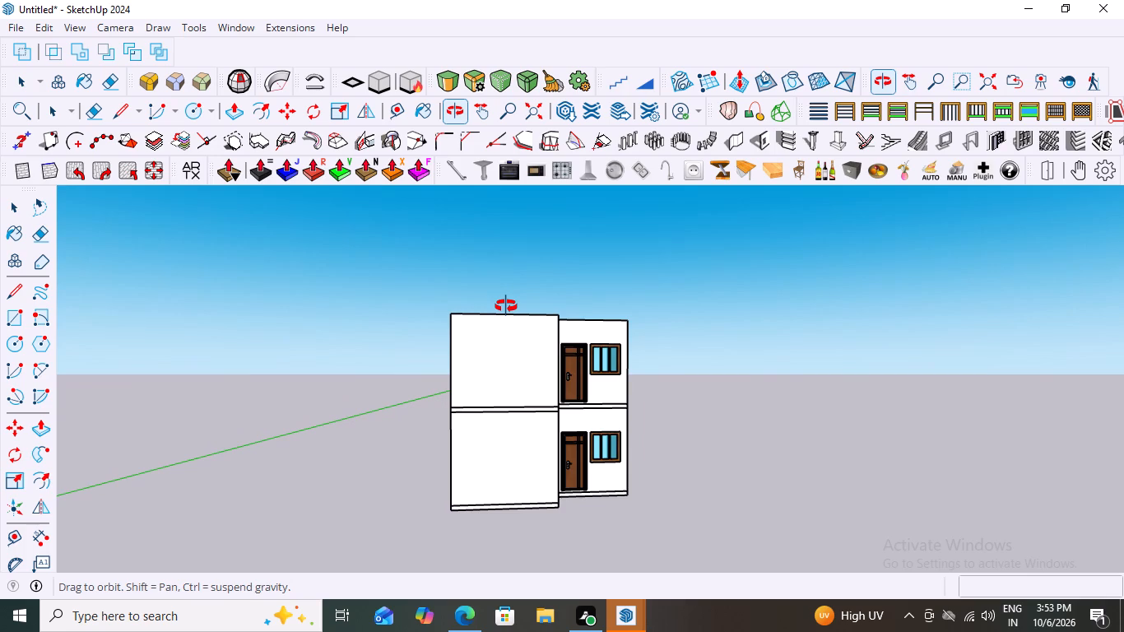
middle_drag(506, 306, 491, 309)
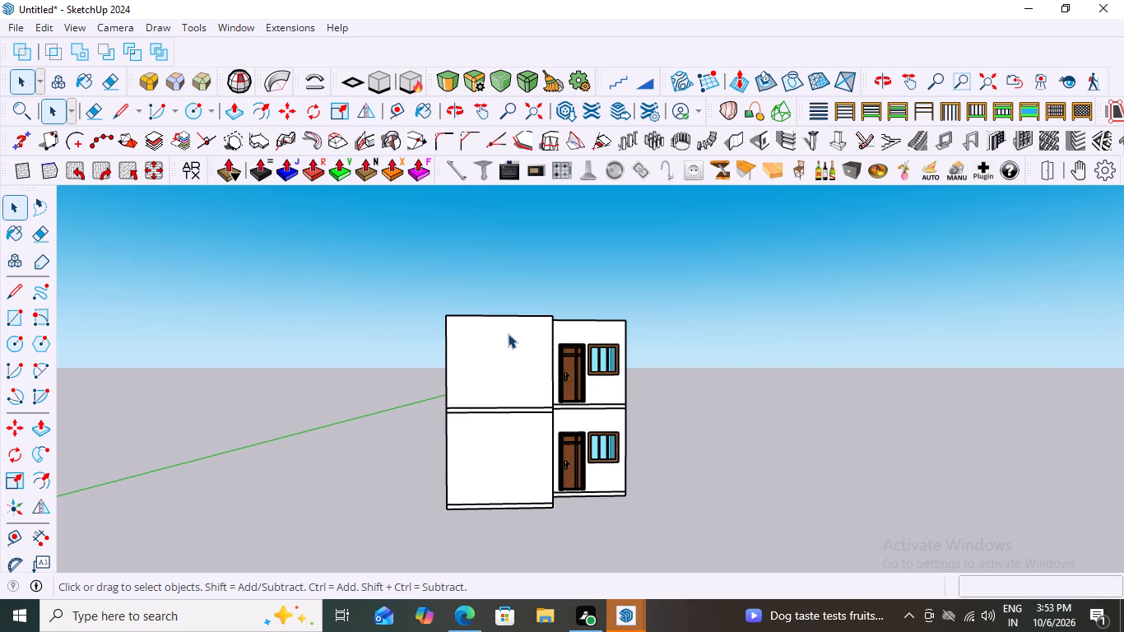
scroll(508, 333, down, 2)
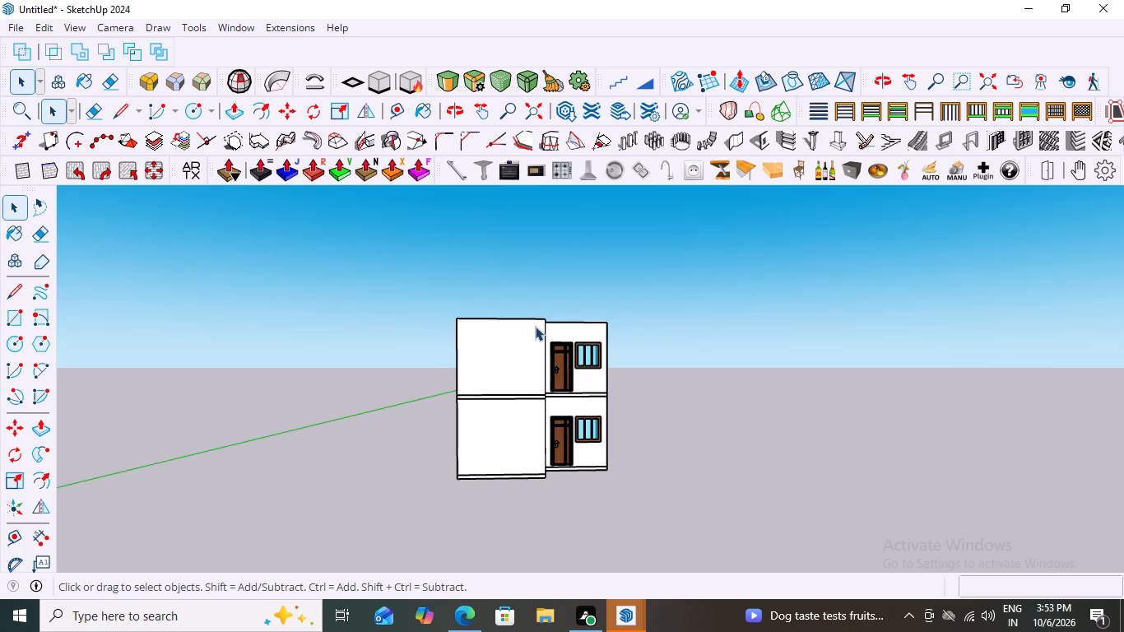
scroll(491, 504, up, 1)
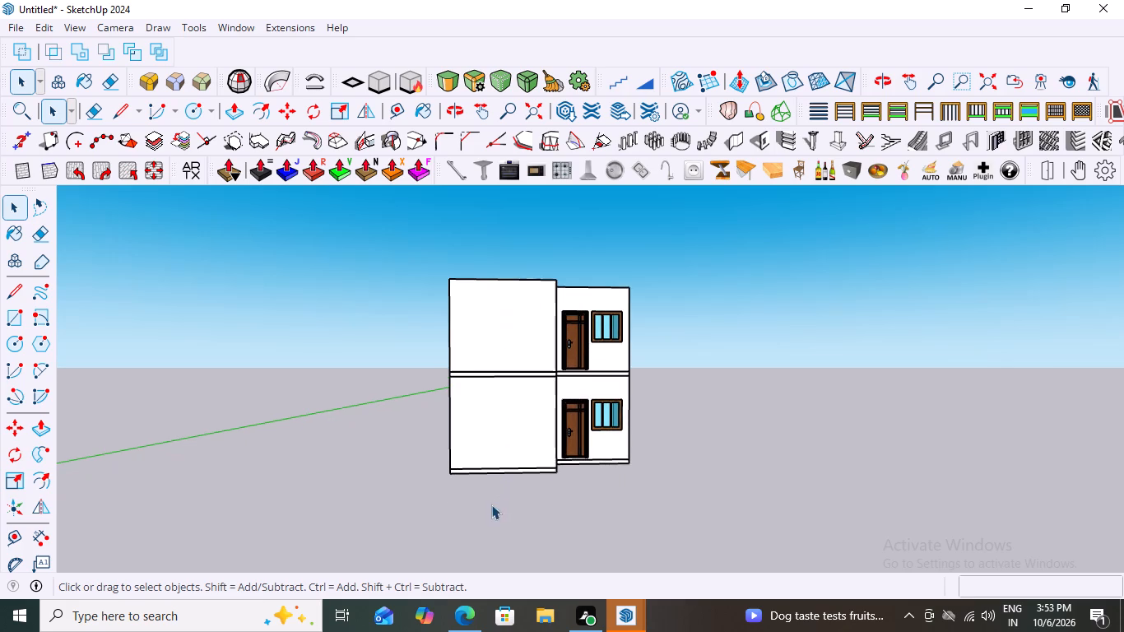
Copy the house's L-shaped base slab from its front bottom corner onto the top corner of the upper-storey walls as a roof slab.
scroll(491, 504, up, 1)
click(495, 472)
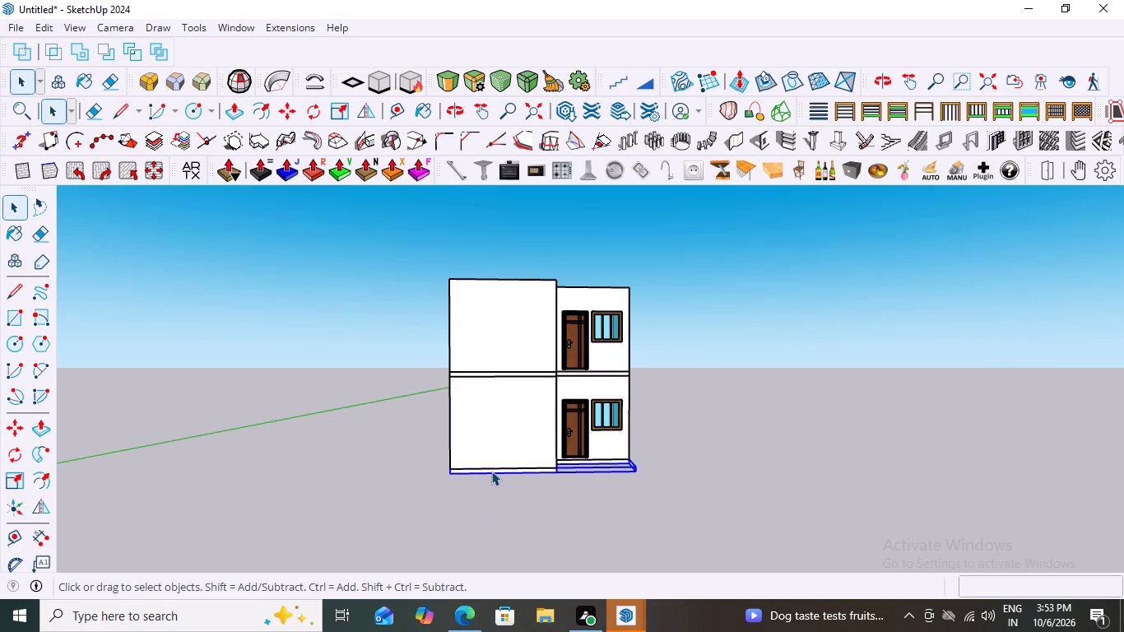
key(m)
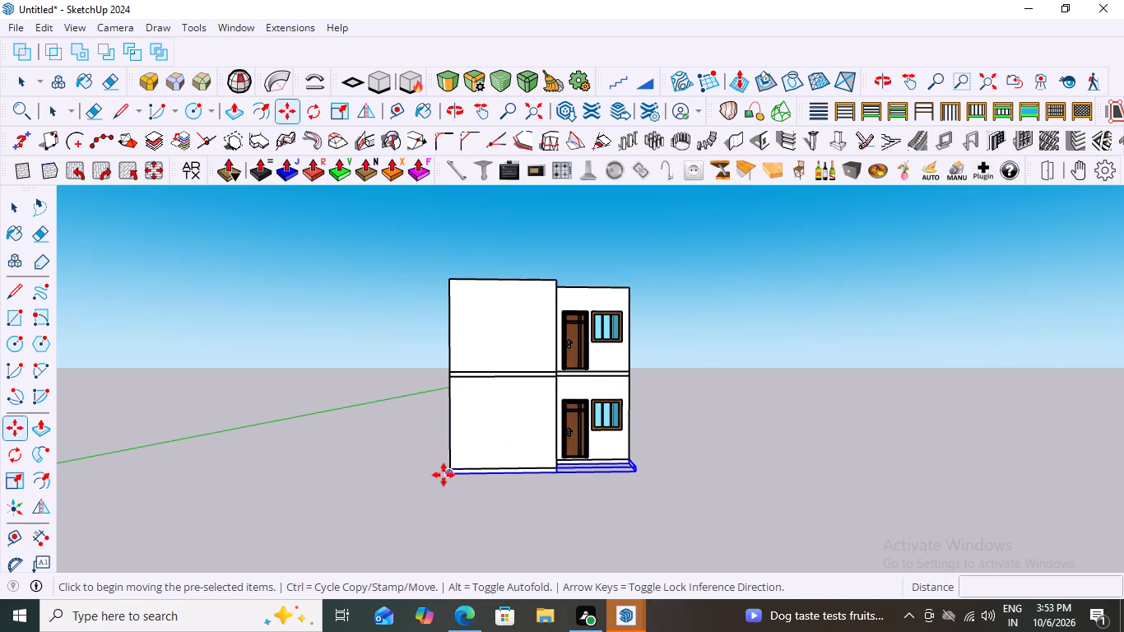
click(449, 474)
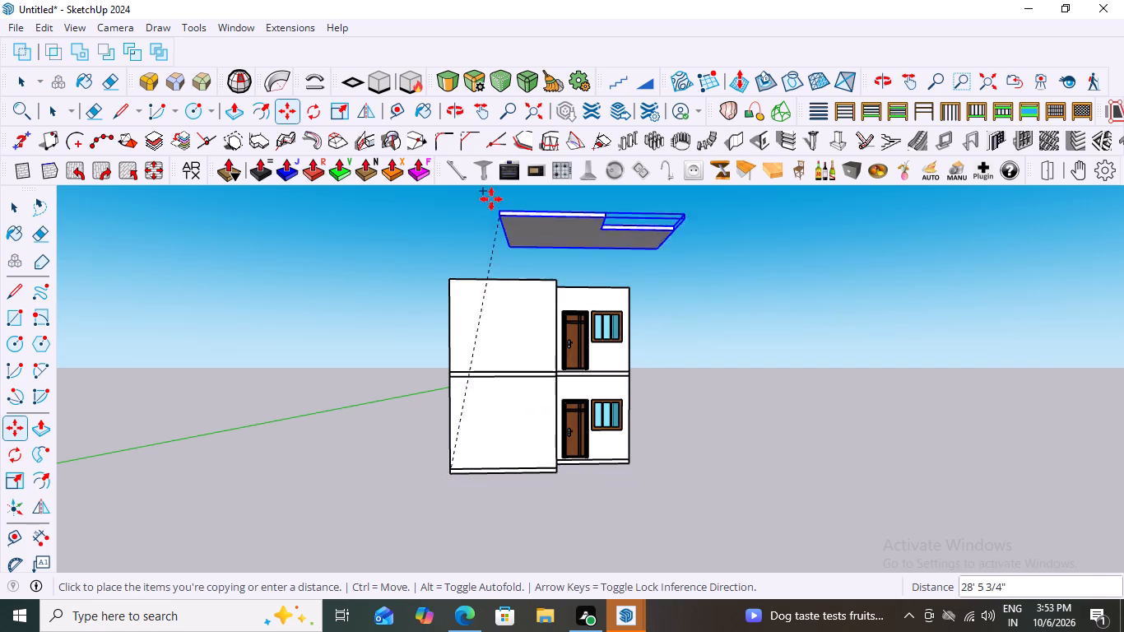
scroll(439, 239, up, 6)
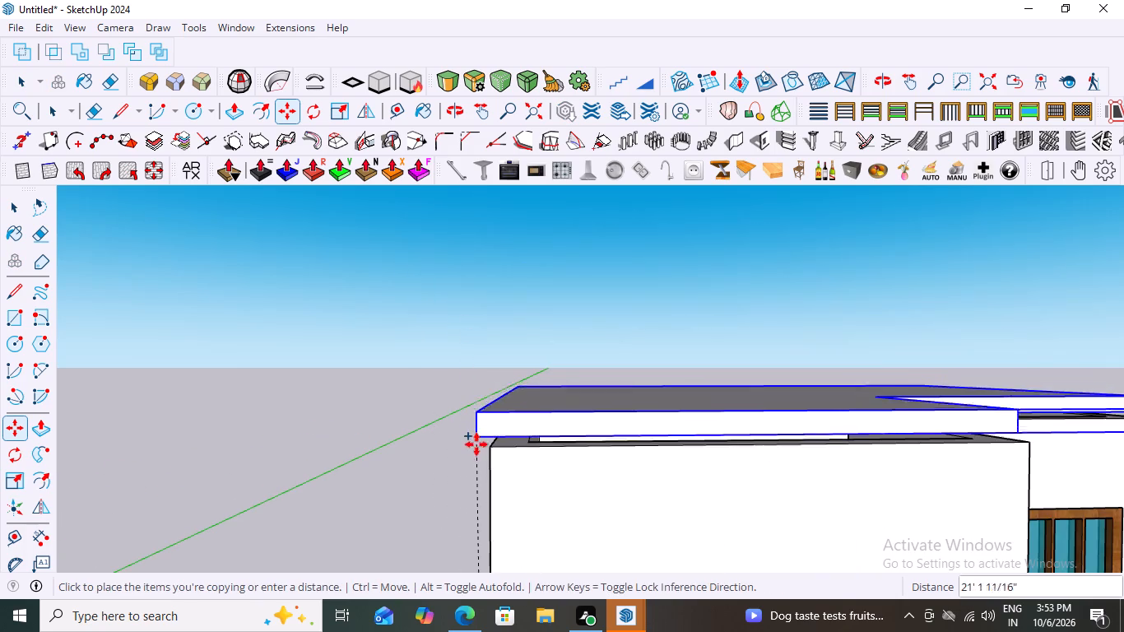
drag(494, 450, 485, 450)
scroll(351, 397, down, 10)
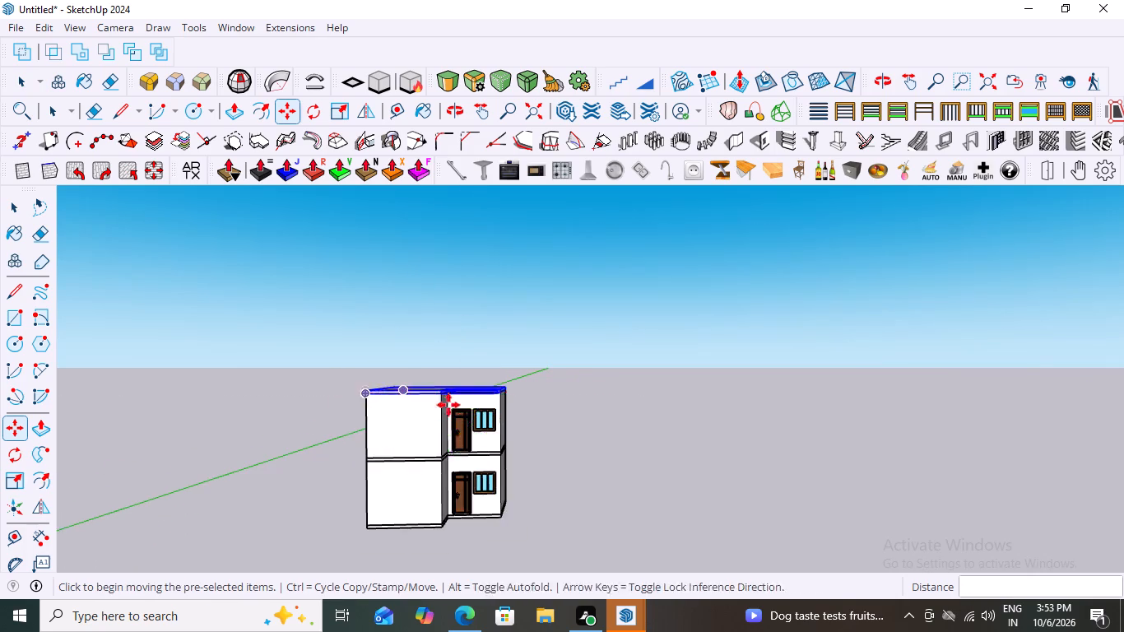
scroll(448, 405, down, 1)
key(space)
drag(589, 402, 614, 409)
Open the new roof slab on top of the upper storey for editing.
middle_drag(423, 416, 463, 462)
scroll(406, 407, up, 8)
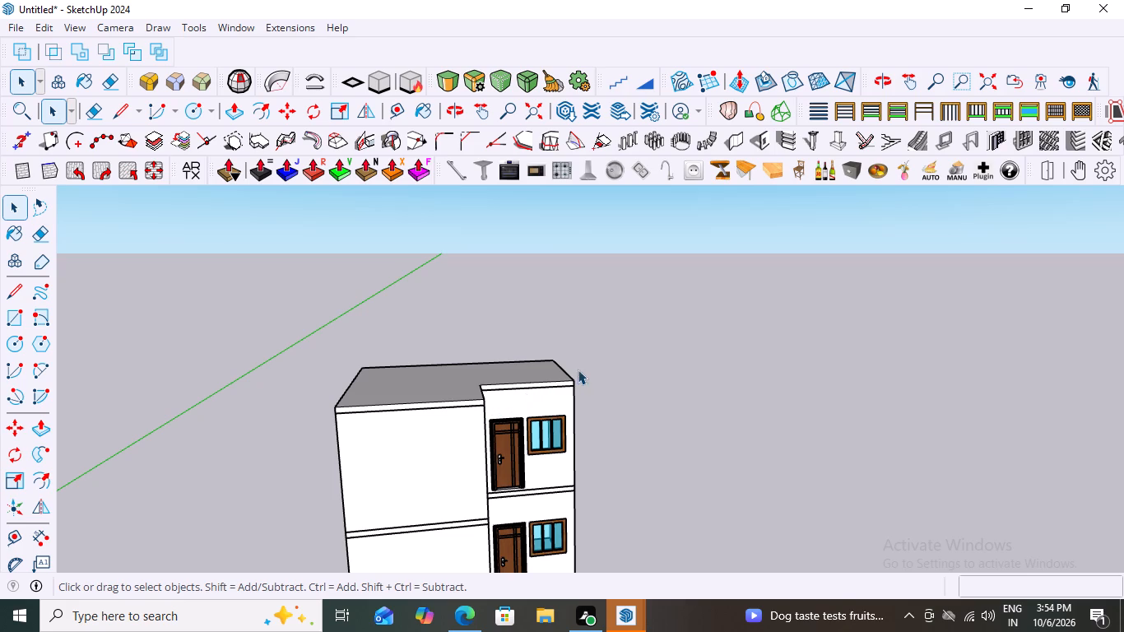
scroll(556, 391, down, 1)
scroll(397, 448, down, 2)
middle_drag(401, 411, 423, 369)
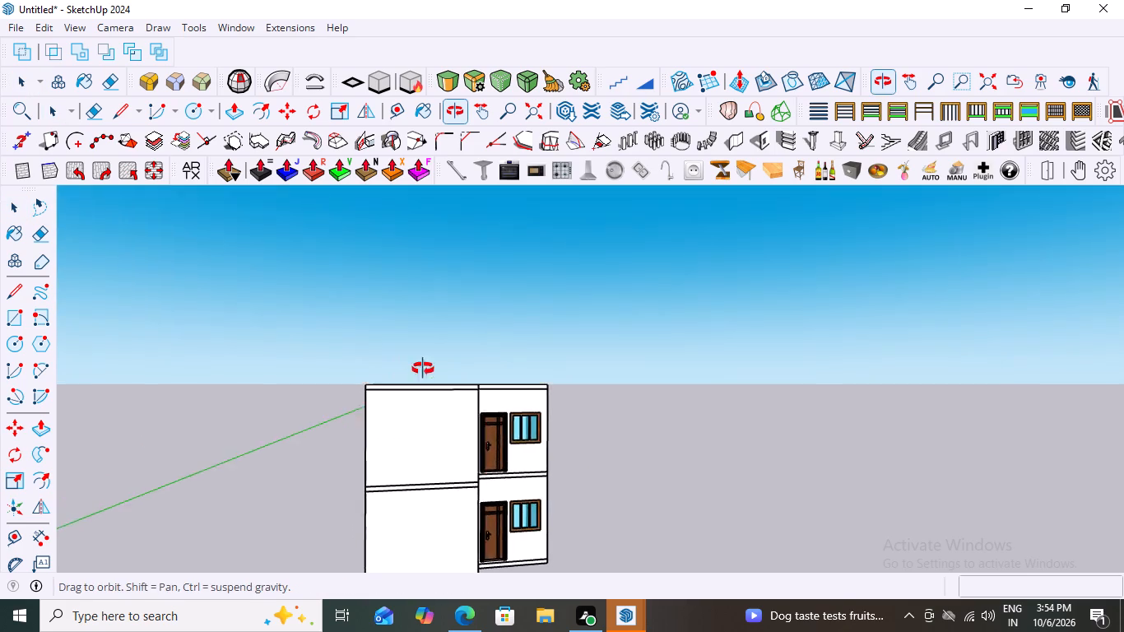
middle_drag(423, 369, 429, 383)
scroll(429, 383, up, 9)
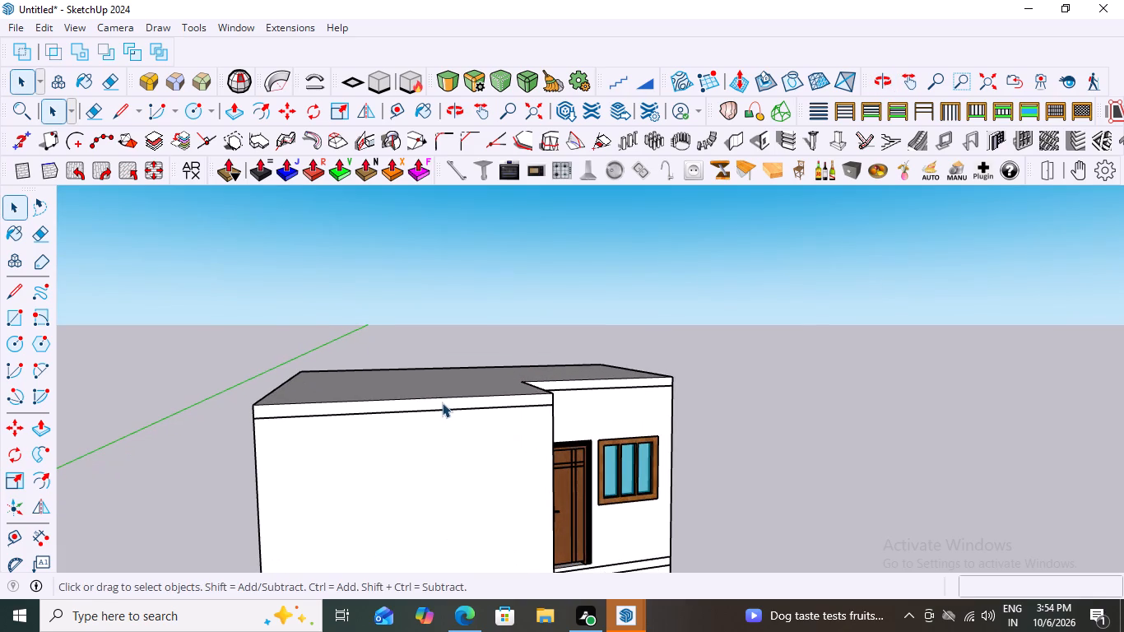
click(413, 404)
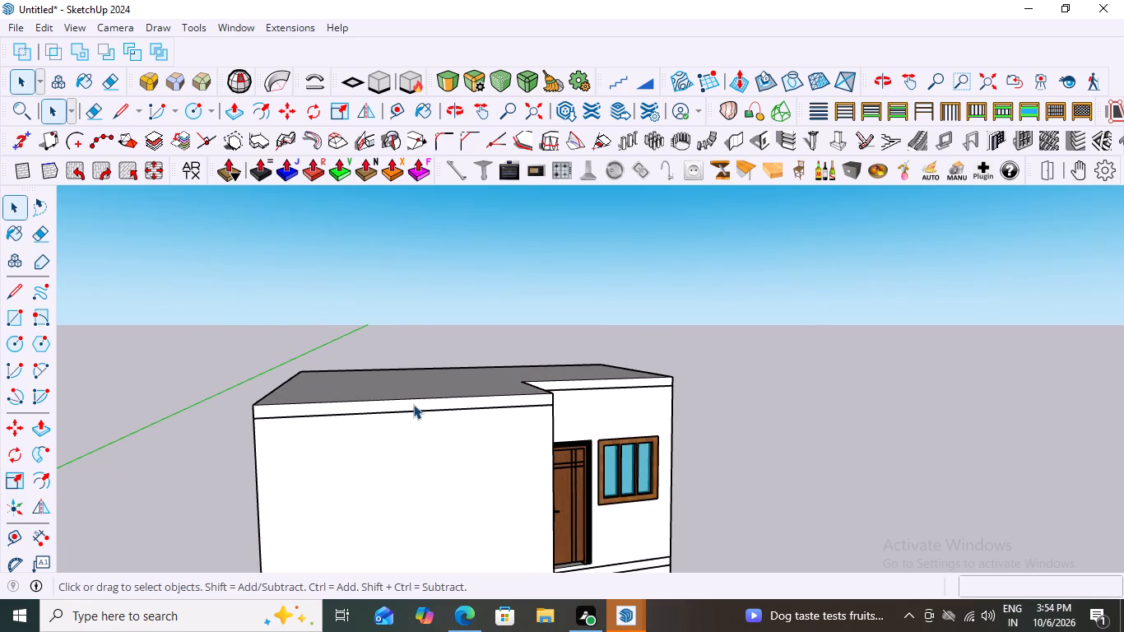
double_click(413, 404)
triple_click(413, 404)
triple_click(413, 404)
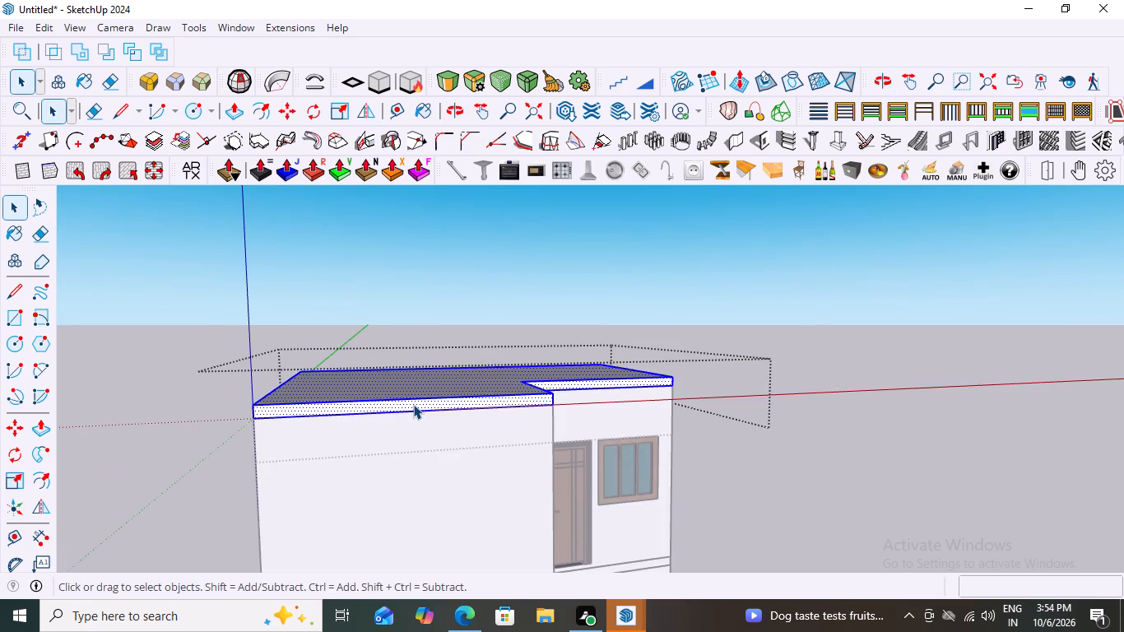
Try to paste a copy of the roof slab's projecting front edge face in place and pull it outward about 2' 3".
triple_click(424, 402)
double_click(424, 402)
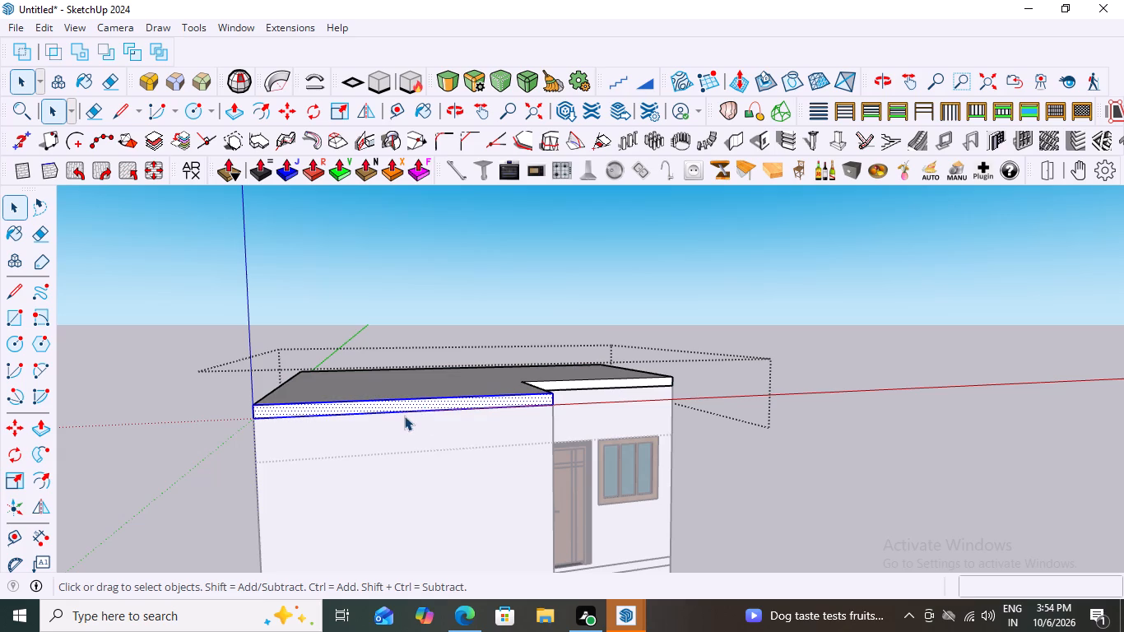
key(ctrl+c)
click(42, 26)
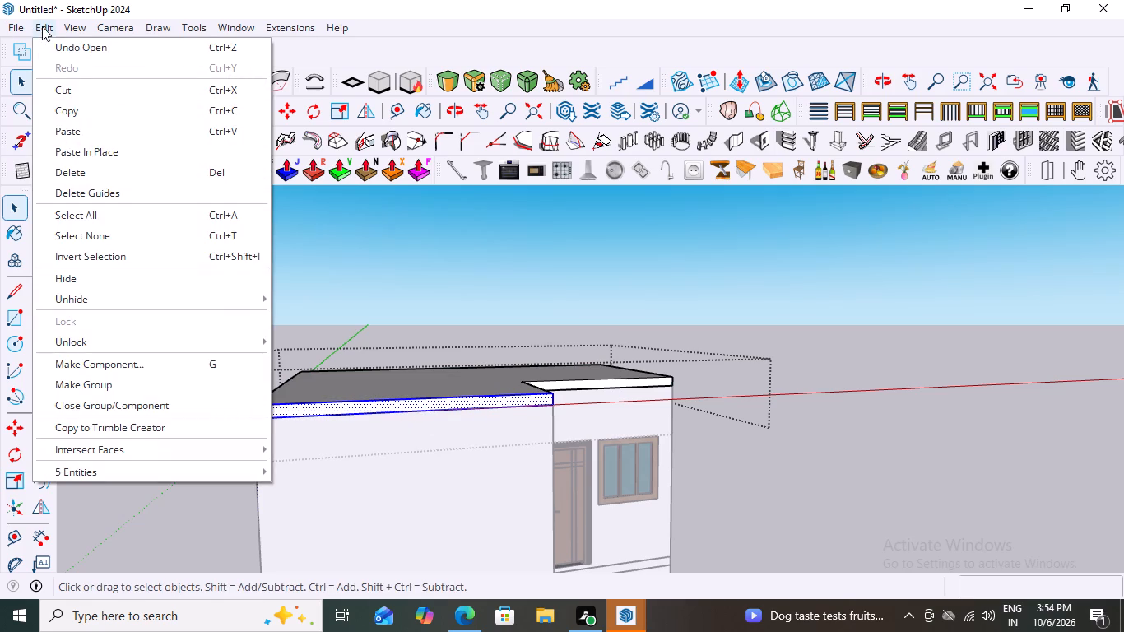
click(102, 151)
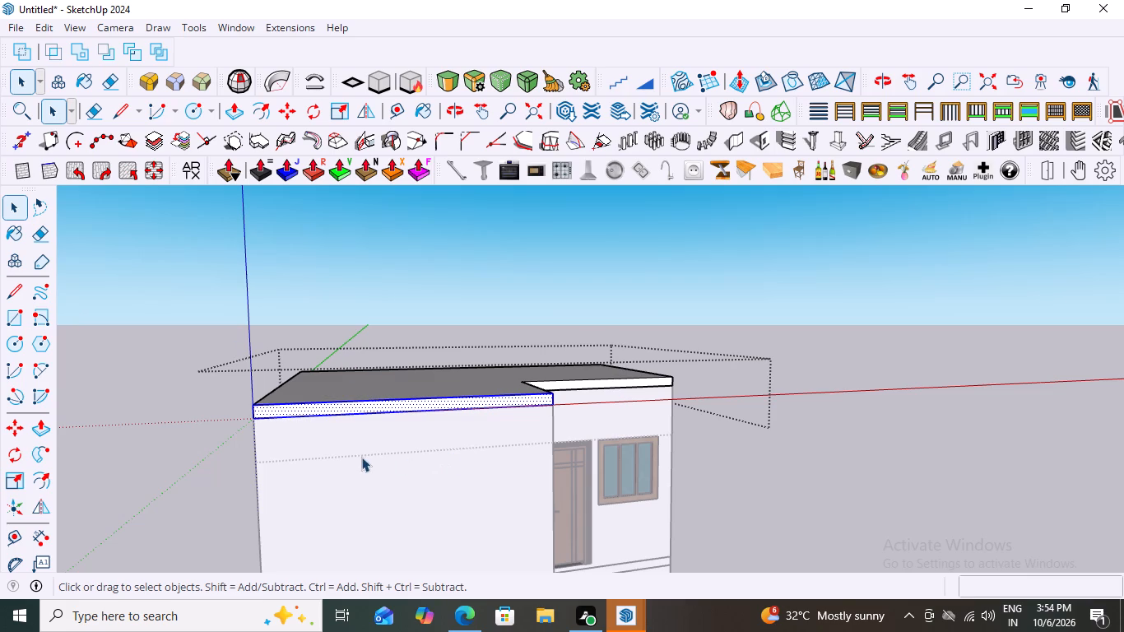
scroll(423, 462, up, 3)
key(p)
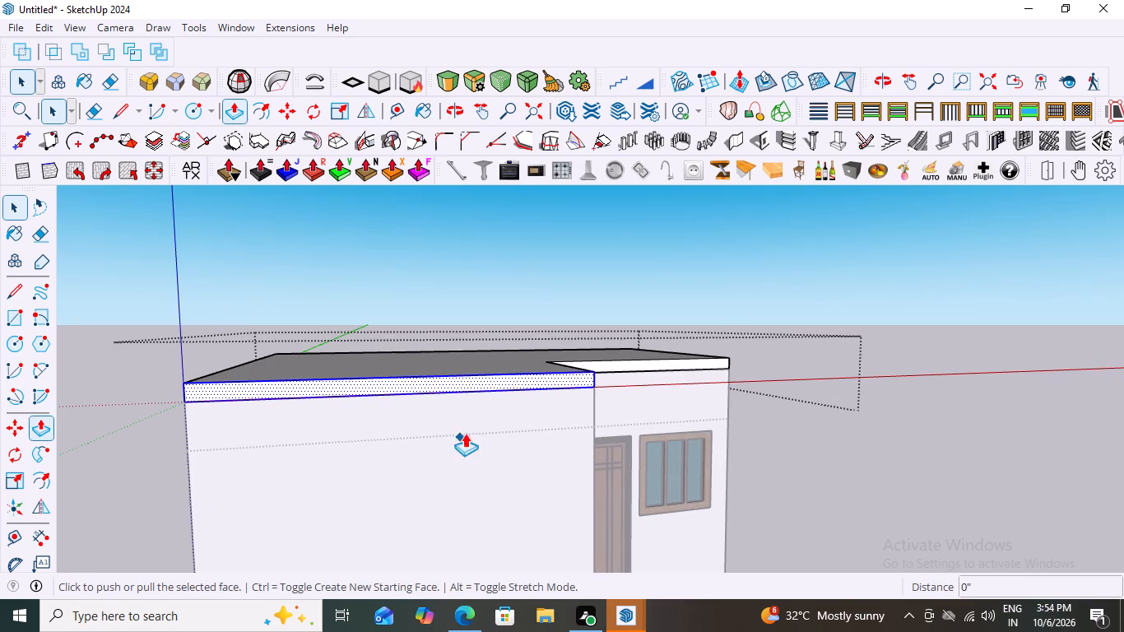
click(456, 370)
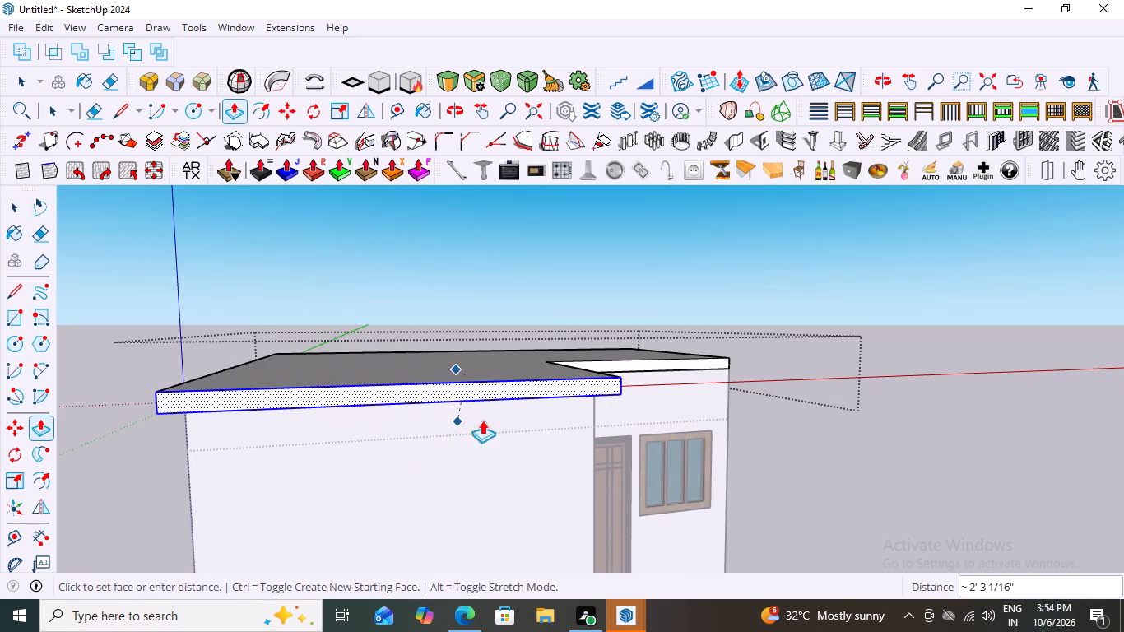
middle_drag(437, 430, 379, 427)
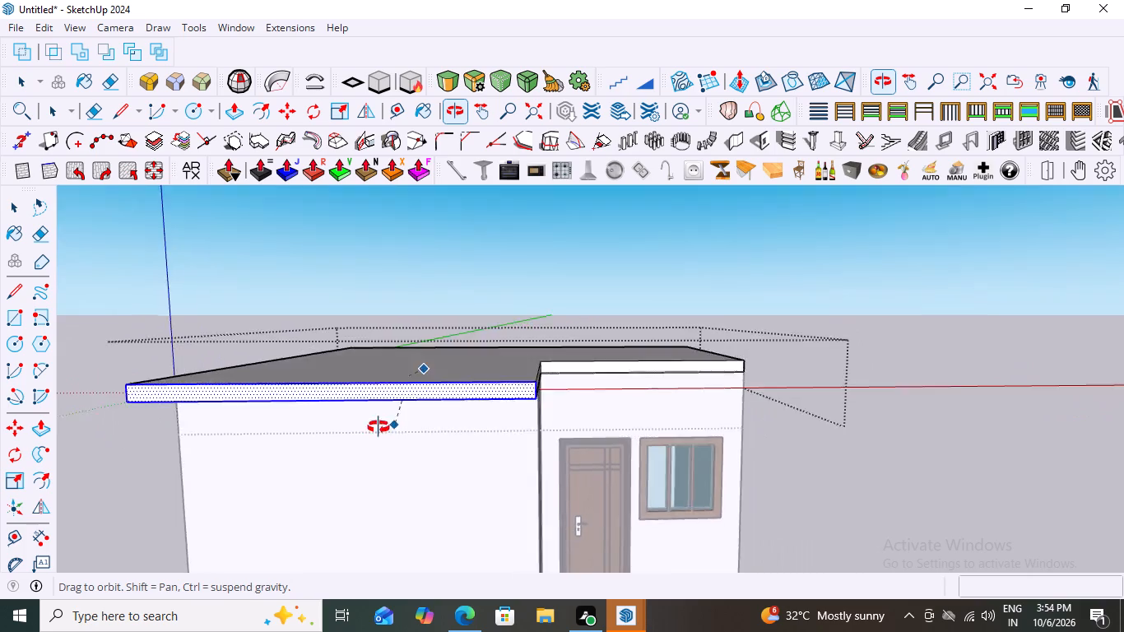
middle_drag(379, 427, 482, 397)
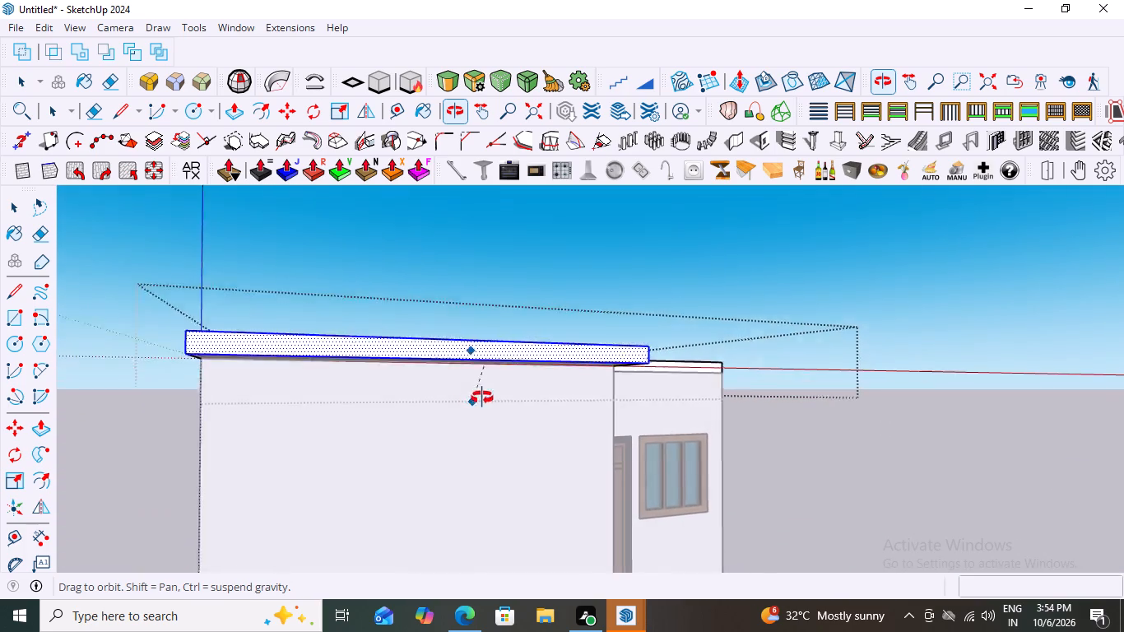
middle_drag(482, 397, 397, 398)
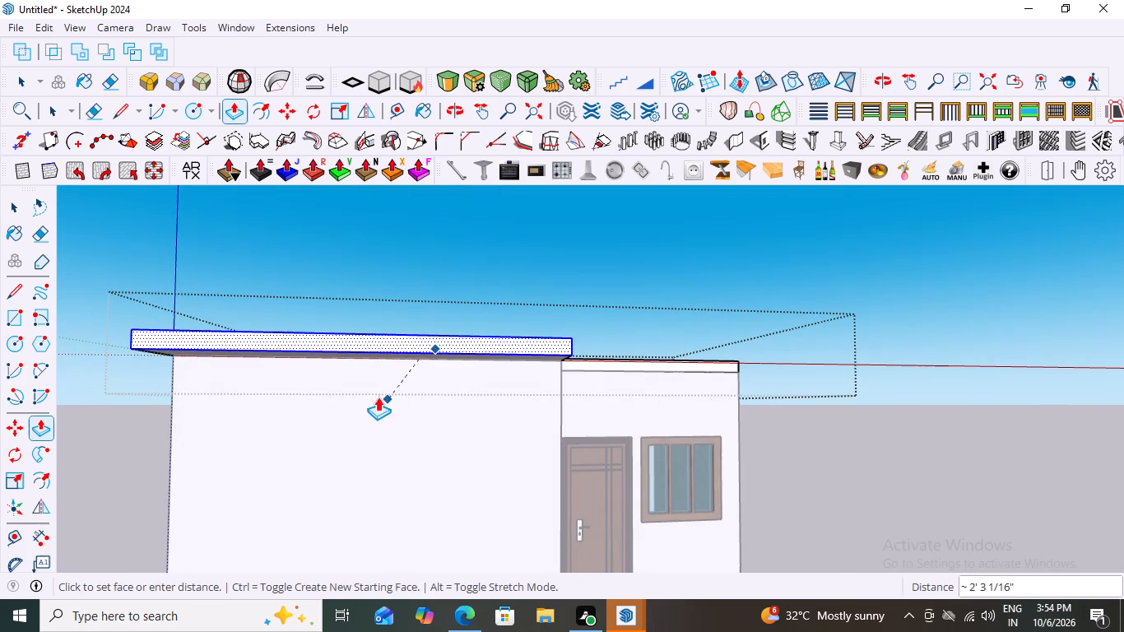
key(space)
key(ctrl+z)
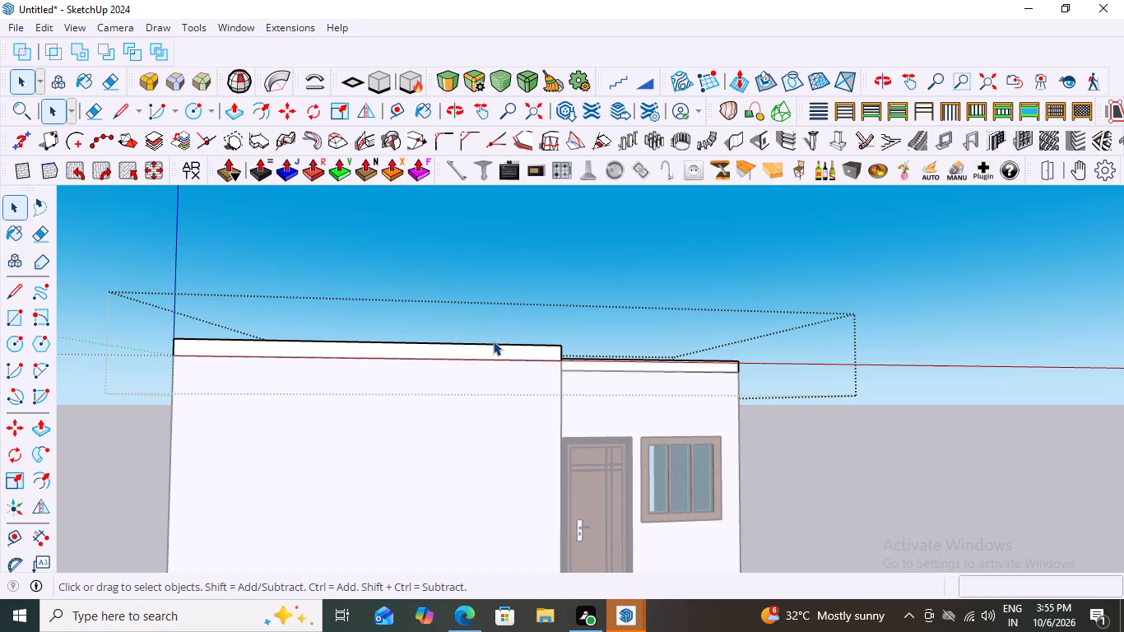
Examine the roof slab from the front and above, including its front edge and the inner corner over the recessed wall.
scroll(490, 350, down, 10)
scroll(623, 337, down, 1)
middle_drag(623, 337, 627, 359)
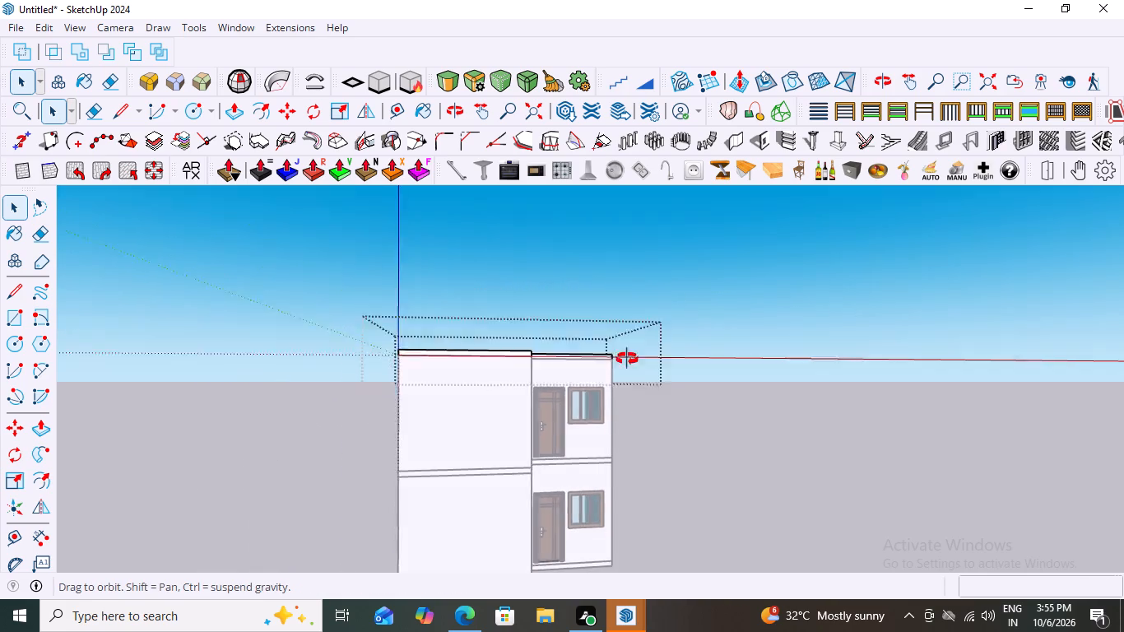
middle_drag(627, 359, 607, 380)
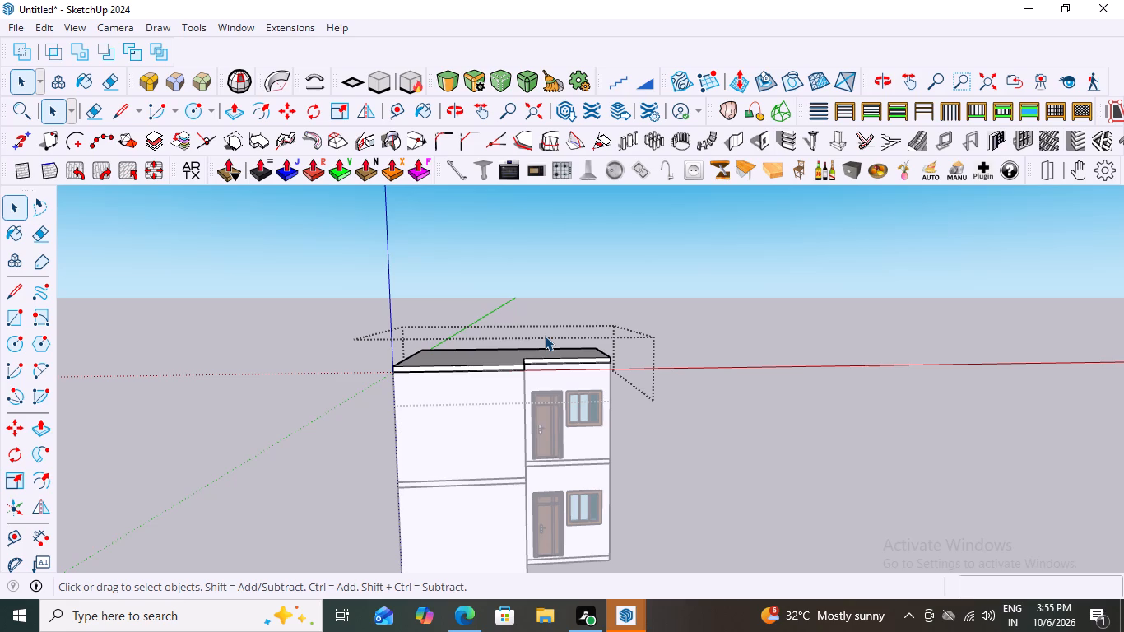
scroll(507, 393, up, 6)
middle_drag(587, 352, 563, 367)
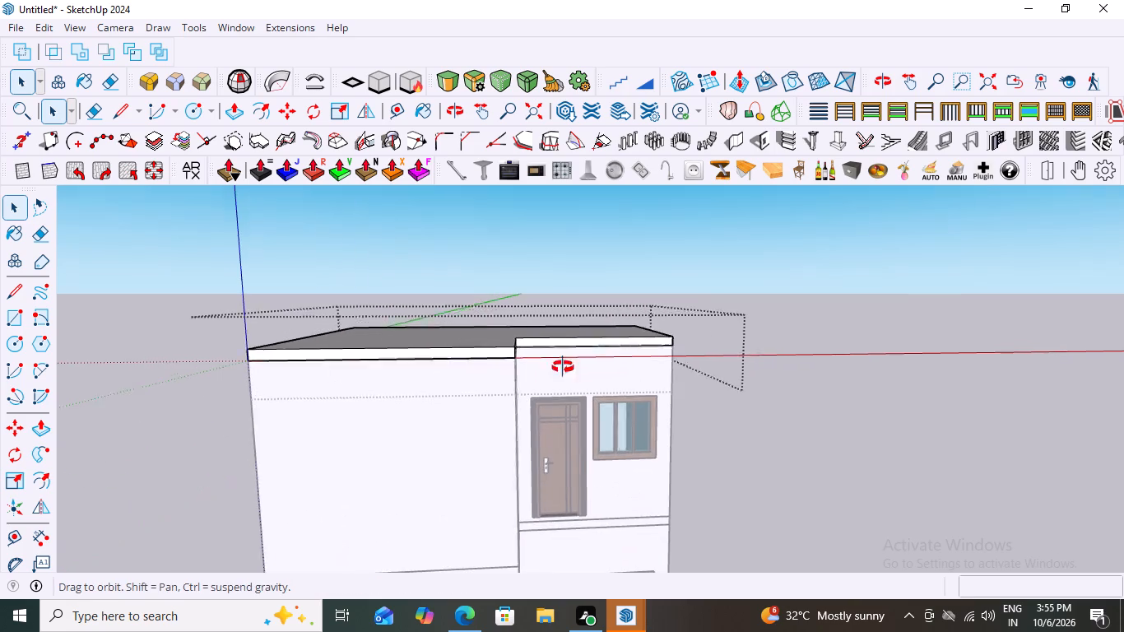
middle_drag(563, 367, 564, 407)
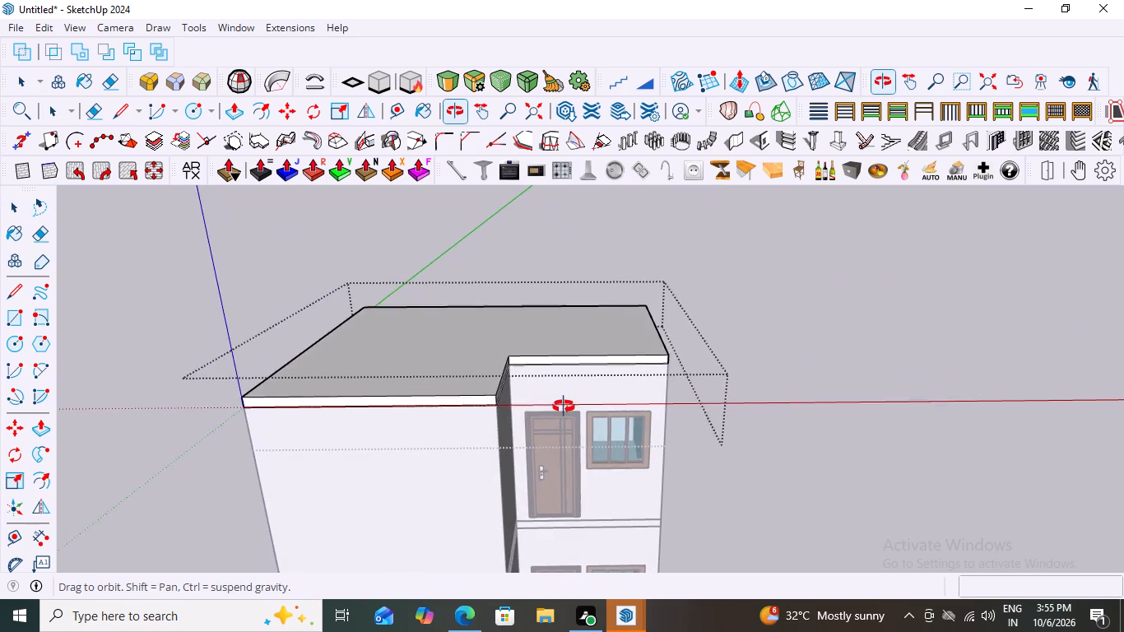
middle_drag(564, 407, 569, 406)
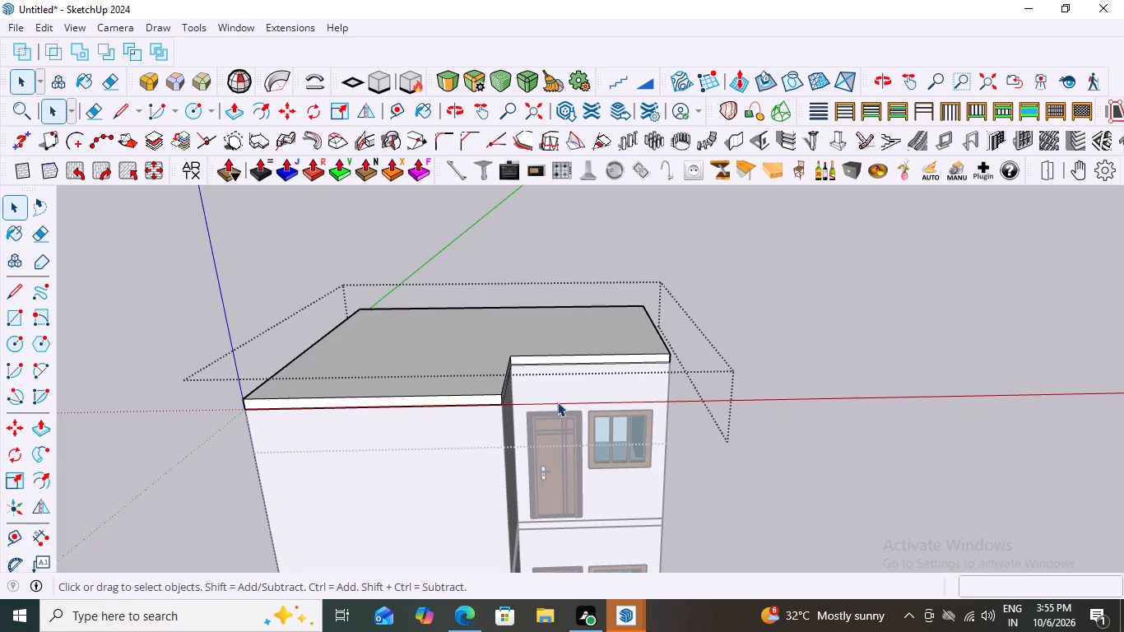
middle_drag(534, 397, 523, 386)
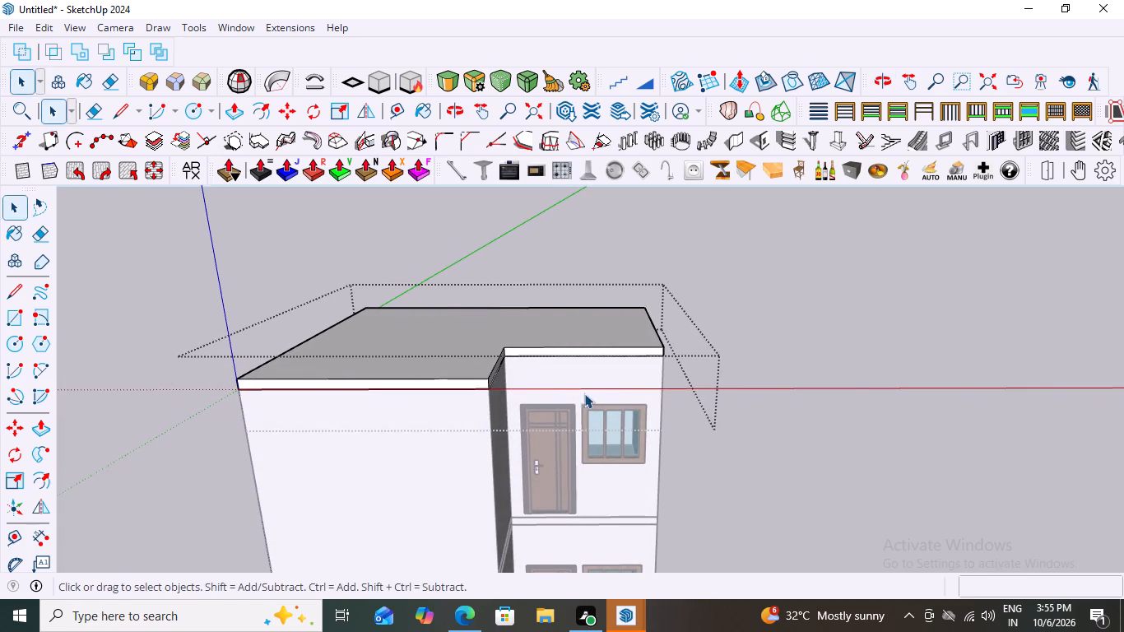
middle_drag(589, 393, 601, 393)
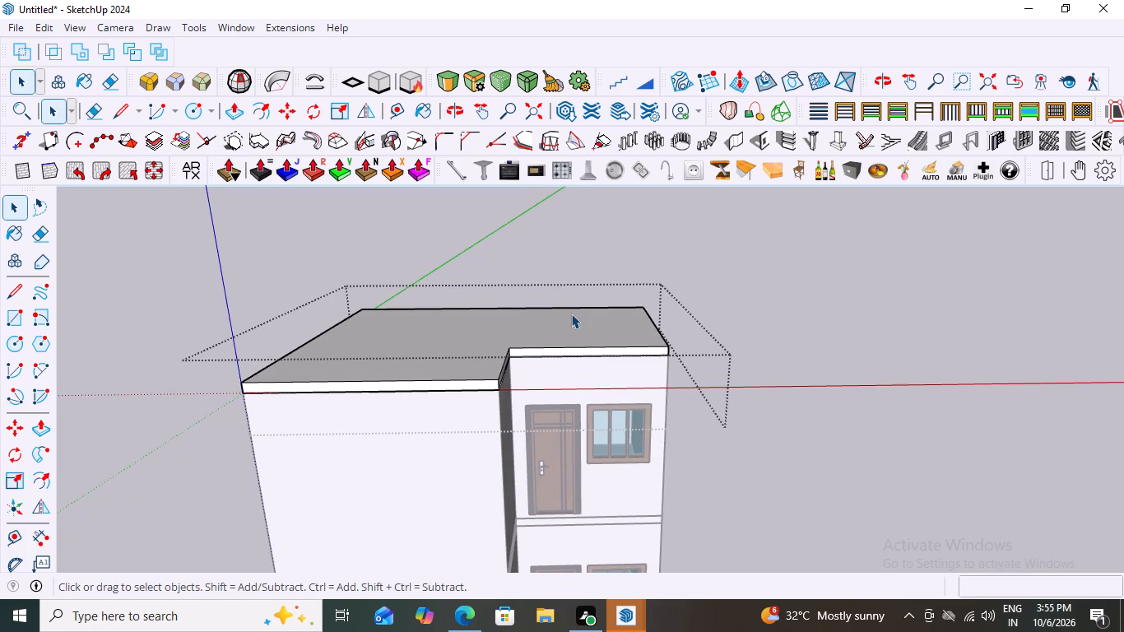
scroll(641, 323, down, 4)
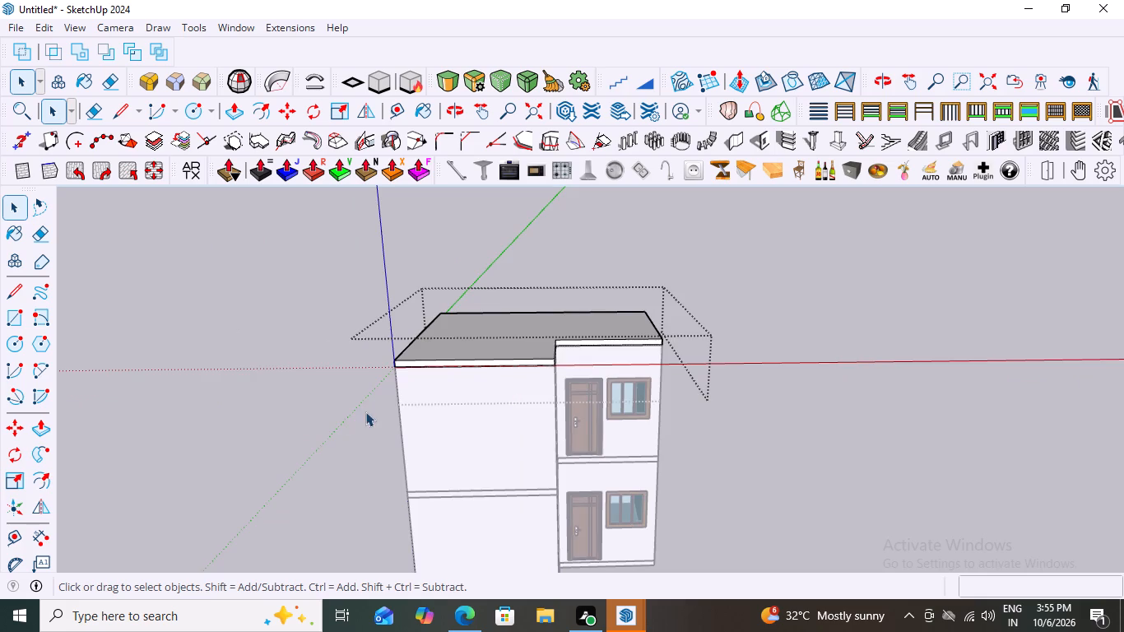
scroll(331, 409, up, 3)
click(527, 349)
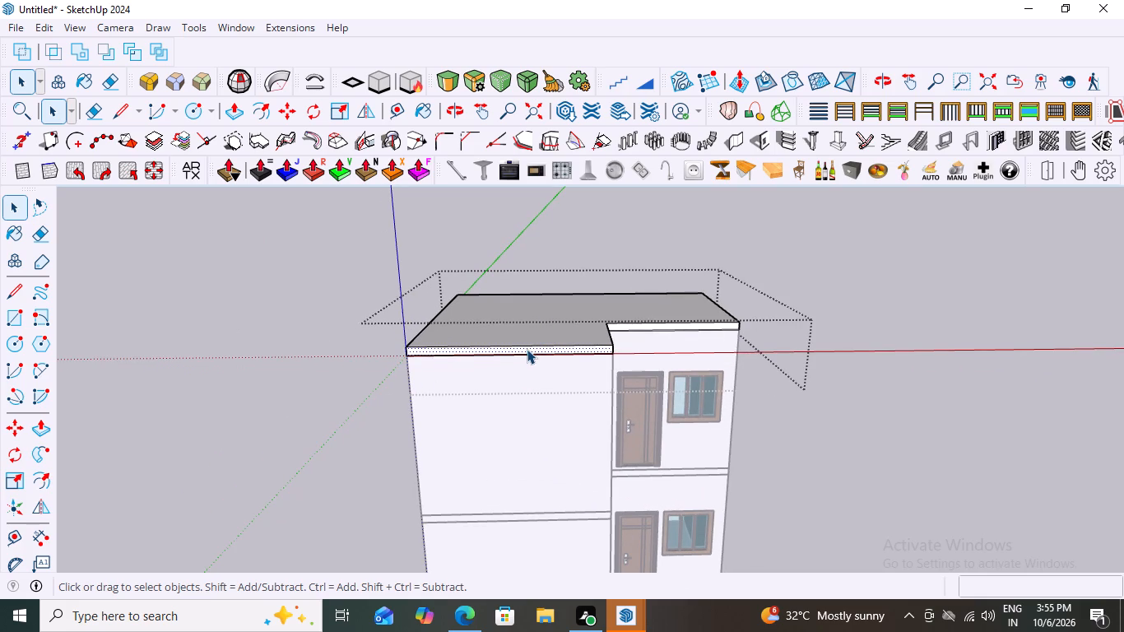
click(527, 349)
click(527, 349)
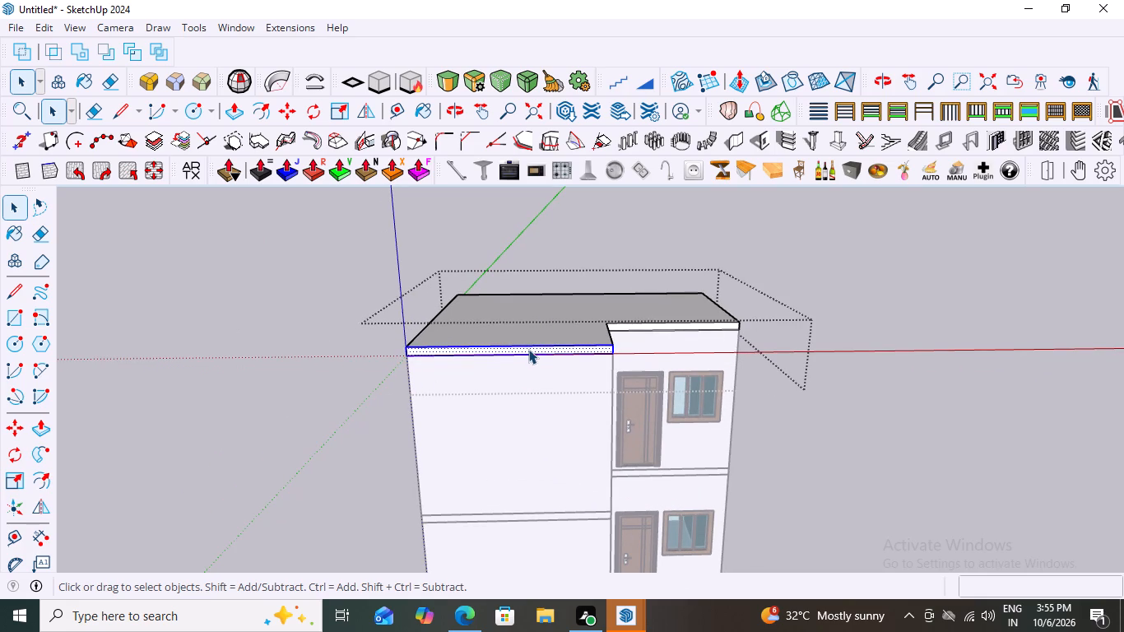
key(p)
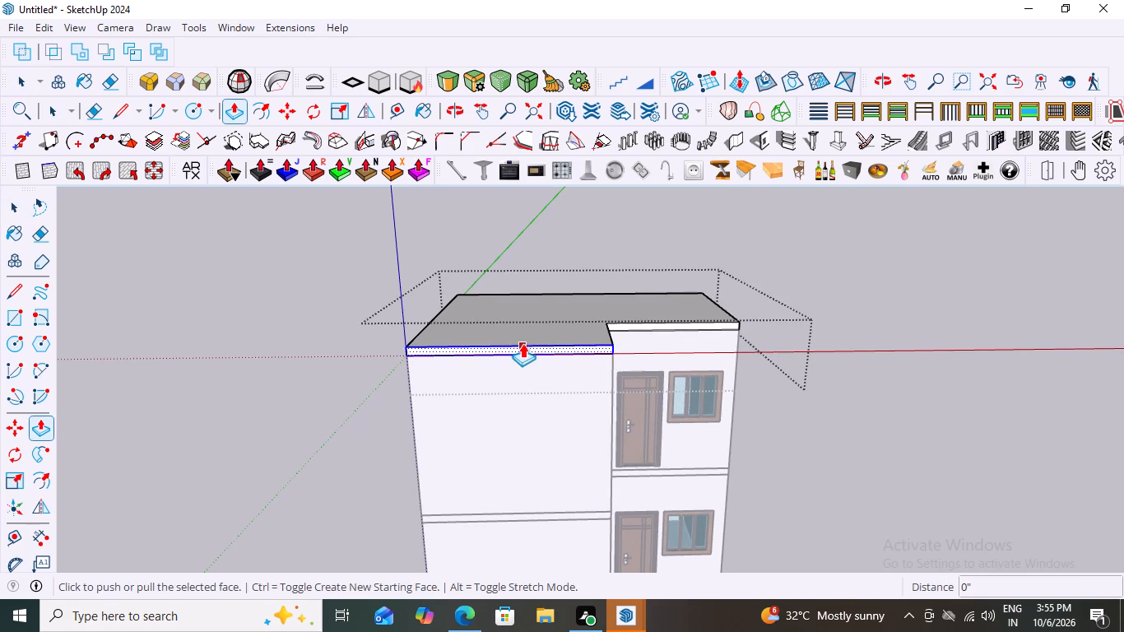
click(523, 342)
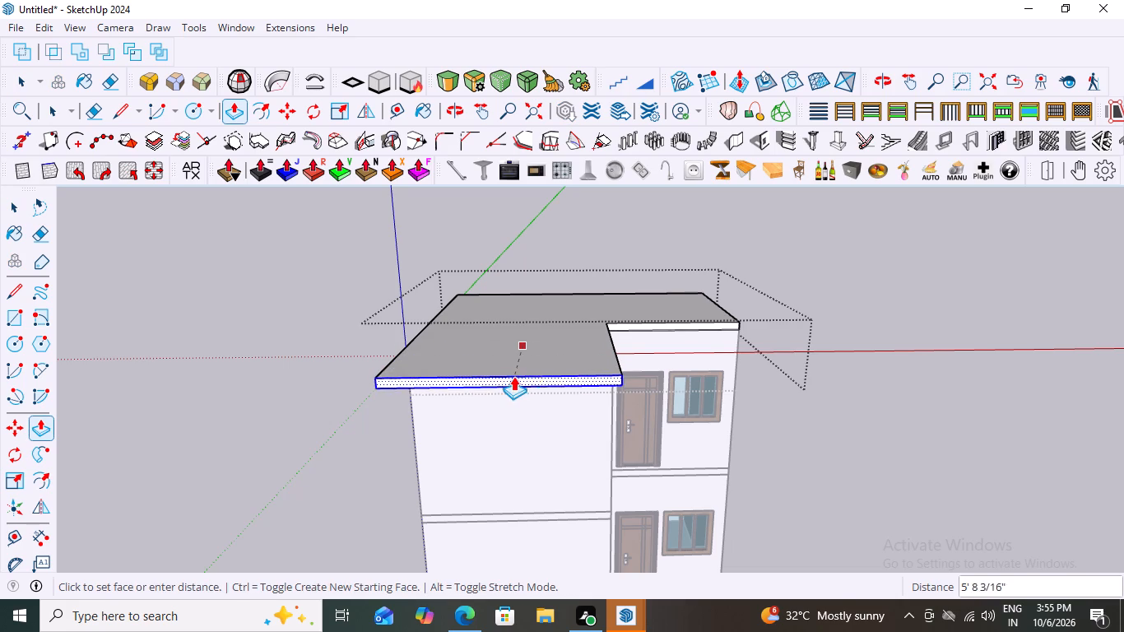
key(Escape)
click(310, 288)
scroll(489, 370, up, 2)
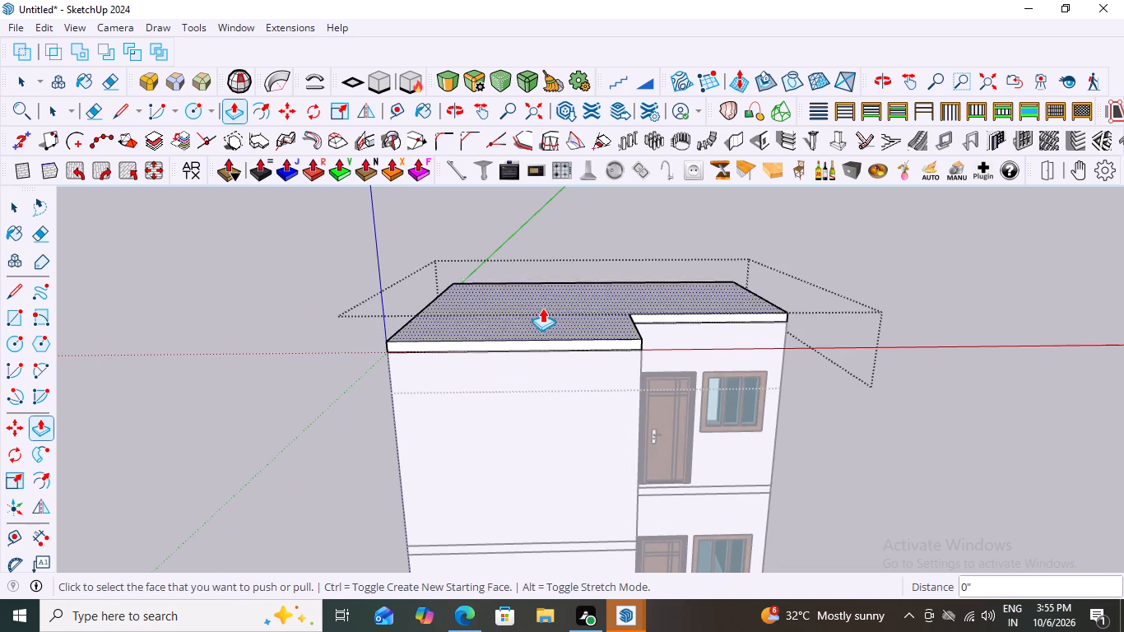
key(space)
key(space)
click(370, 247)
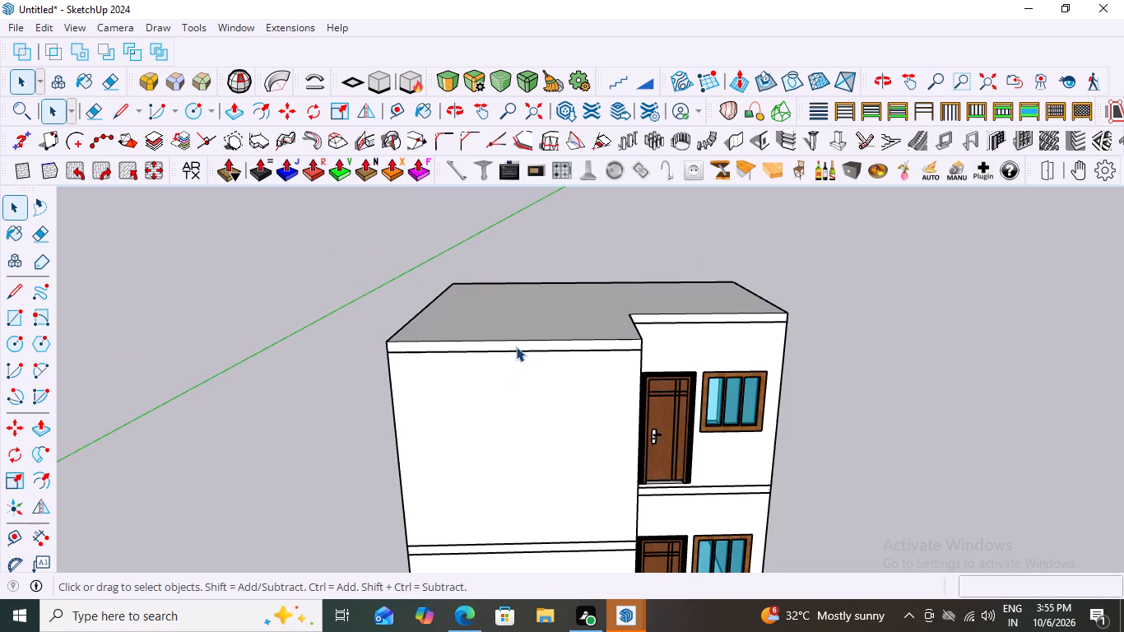
Reopen the roof slab for editing and draw an 11' 6" by 6" rectangle over its projecting front edge face.
click(516, 346)
double_click(516, 346)
click(516, 346)
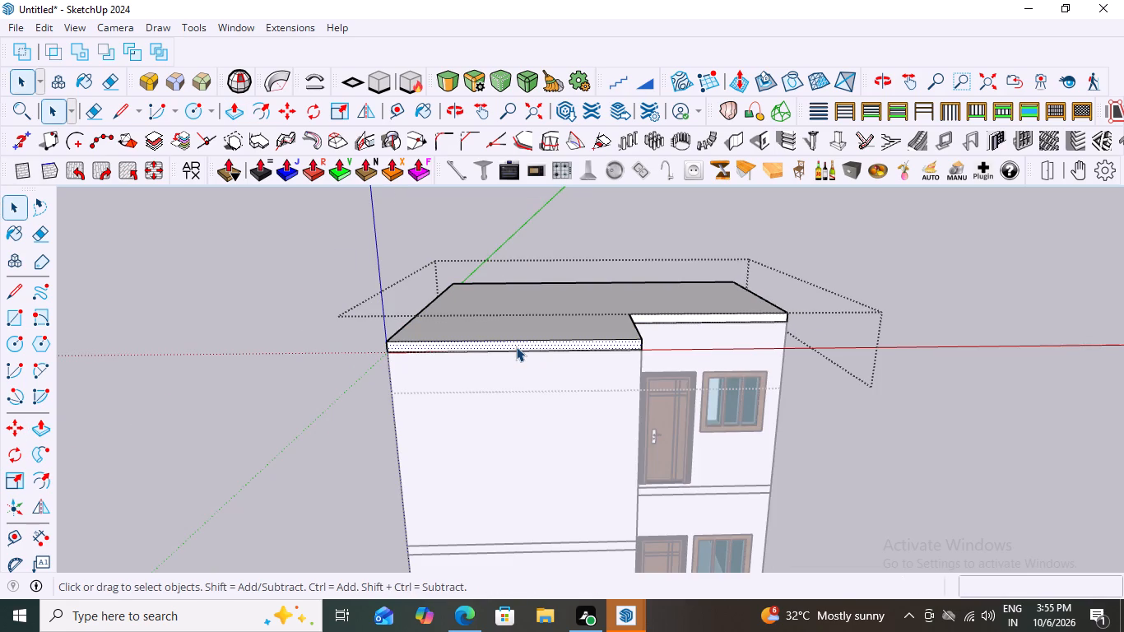
key(r)
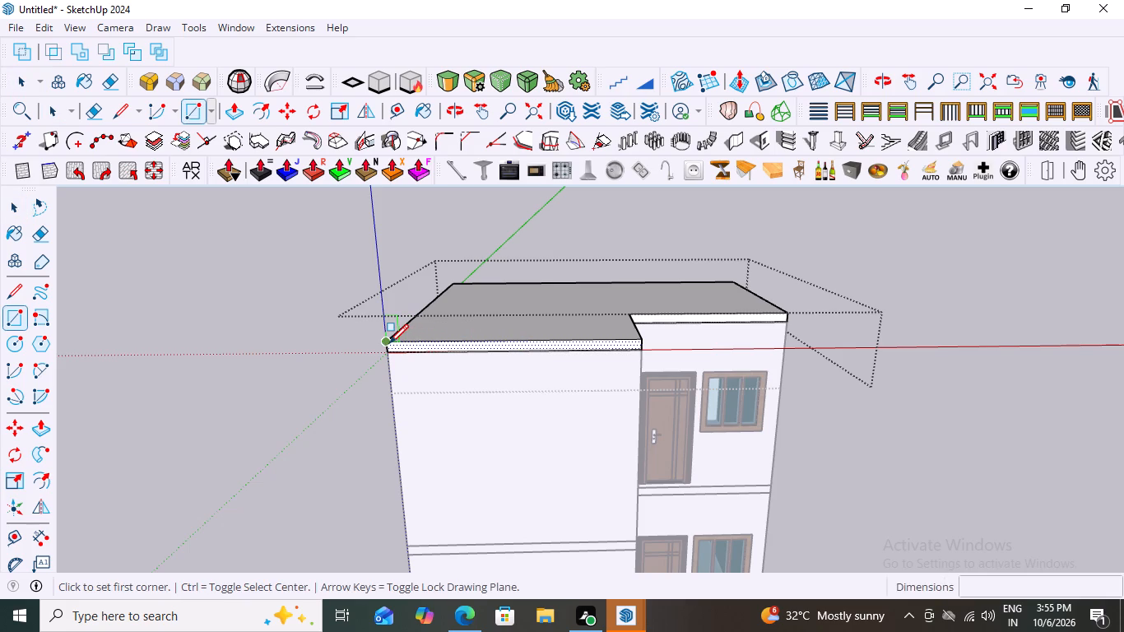
click(389, 343)
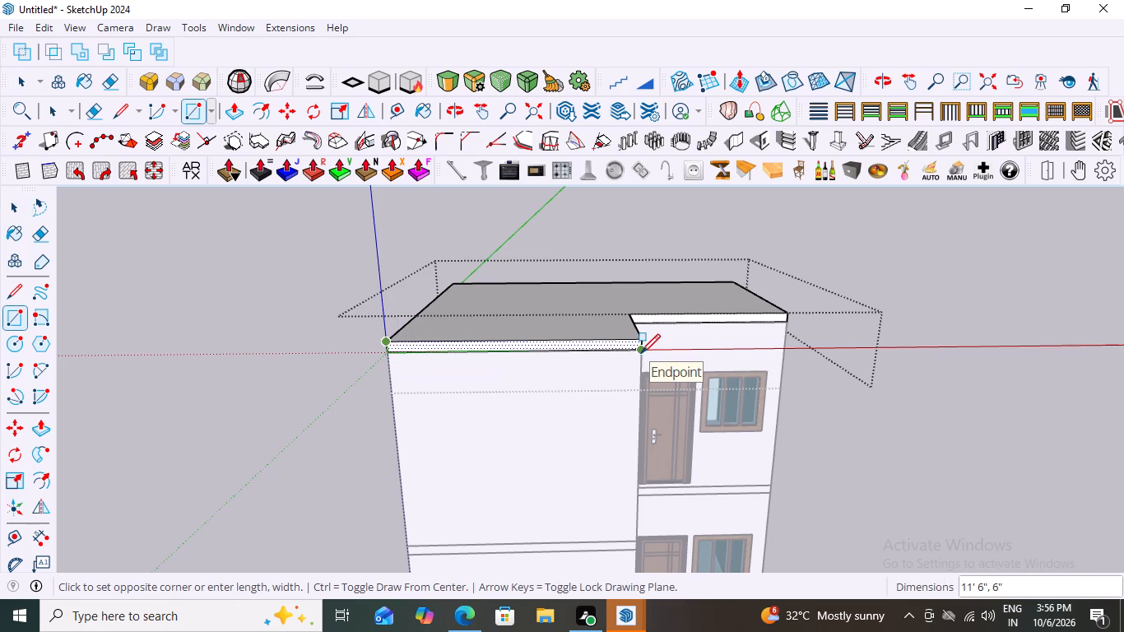
click(641, 353)
key(space)
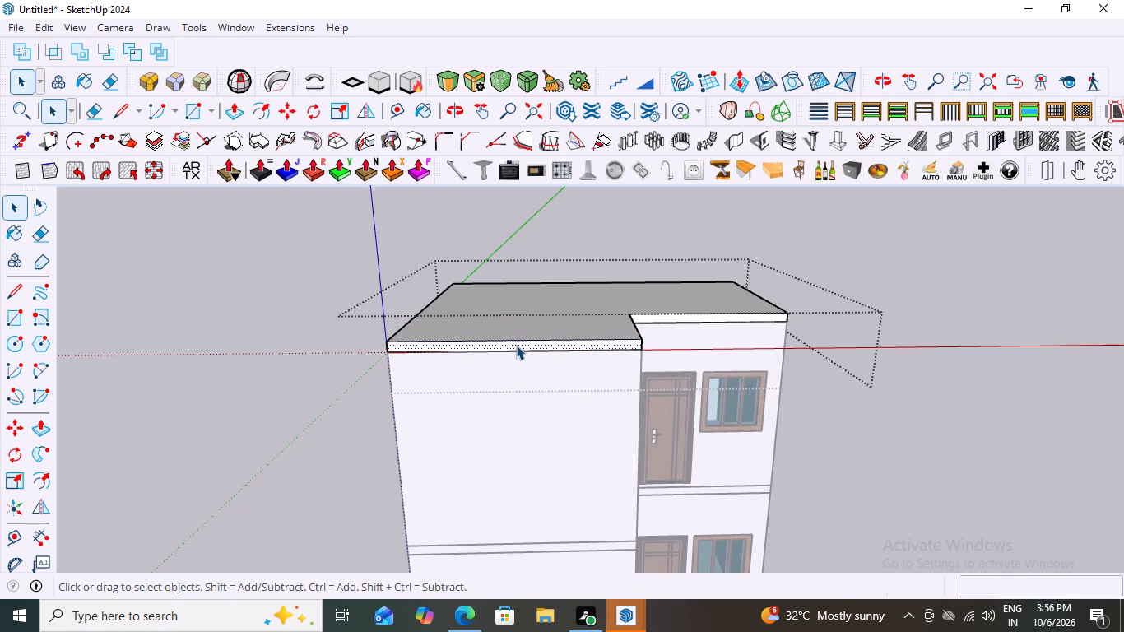
Make a group from the roof slab's projecting front edge face and its boundary edges.
triple_click(516, 345)
double_click(516, 345)
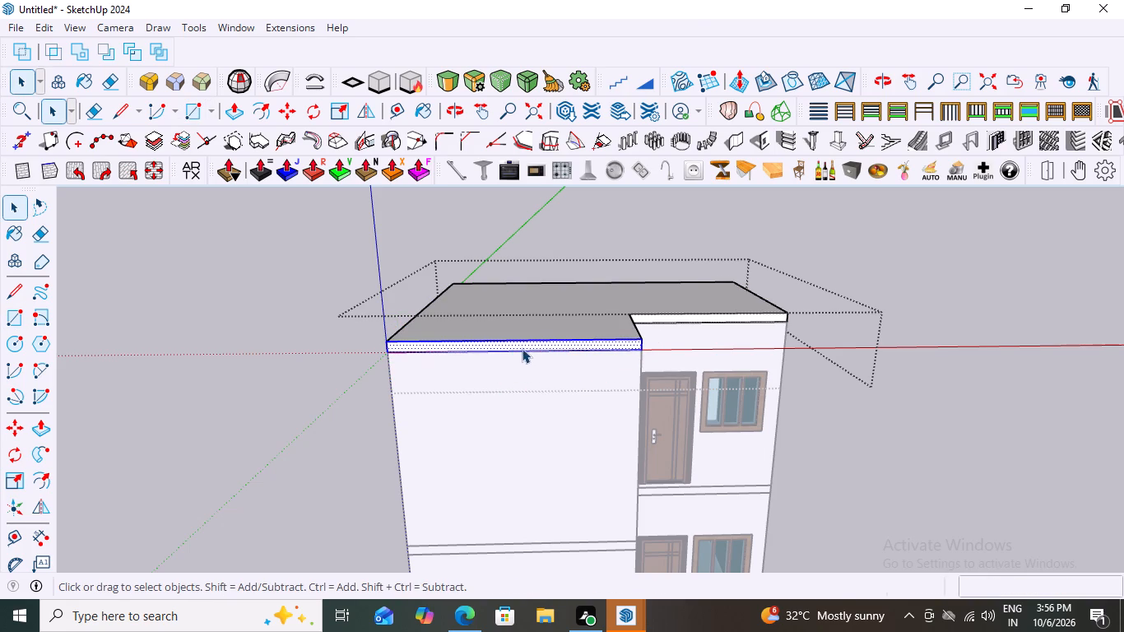
right_click(527, 342)
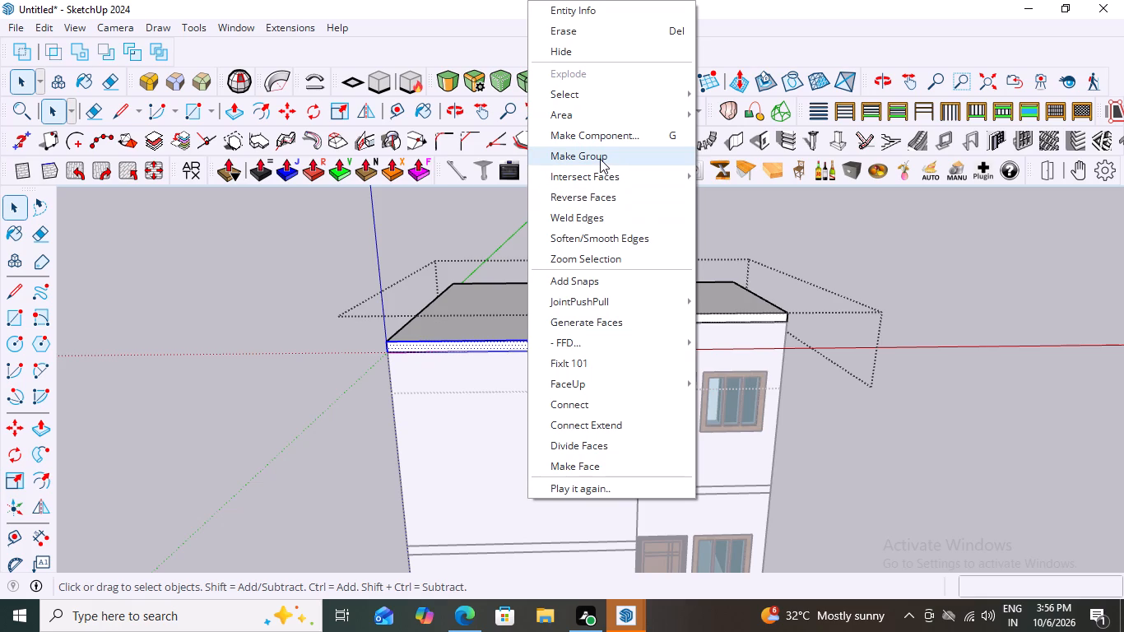
click(600, 159)
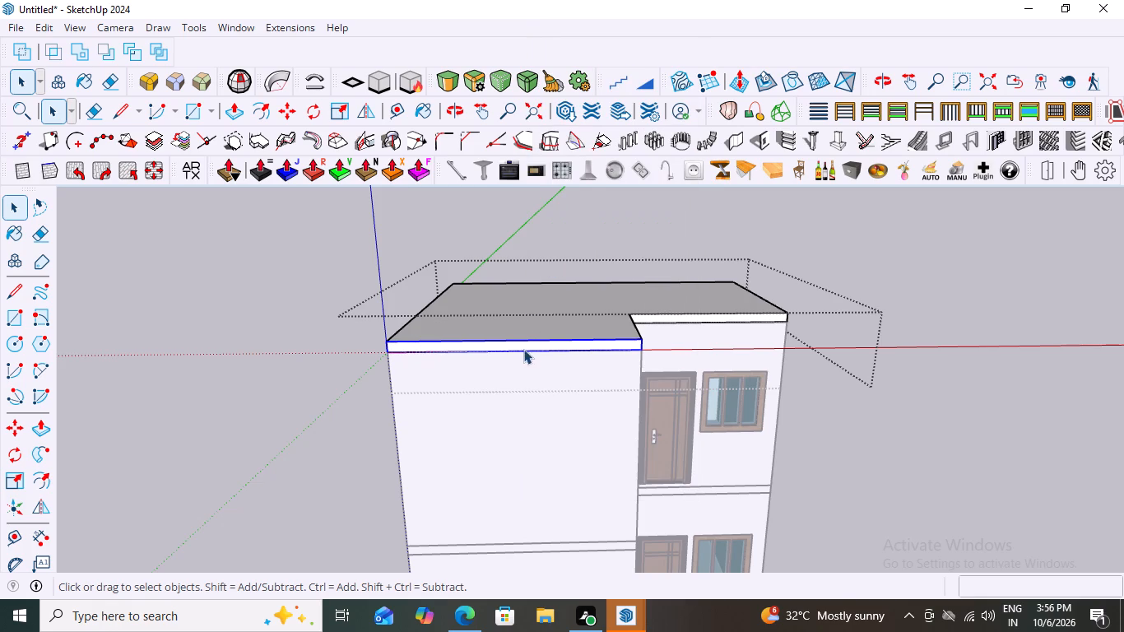
Extend the roof slab's projecting front edge face outward about 1' 10 1/4" with Joint Push Pull.
click(508, 342)
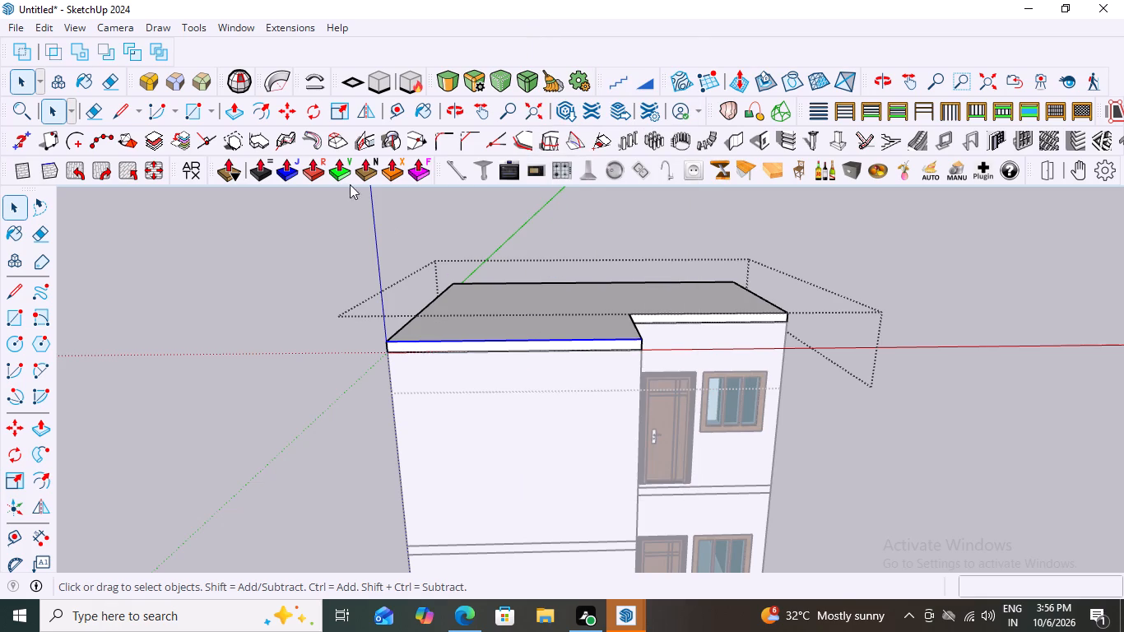
click(287, 170)
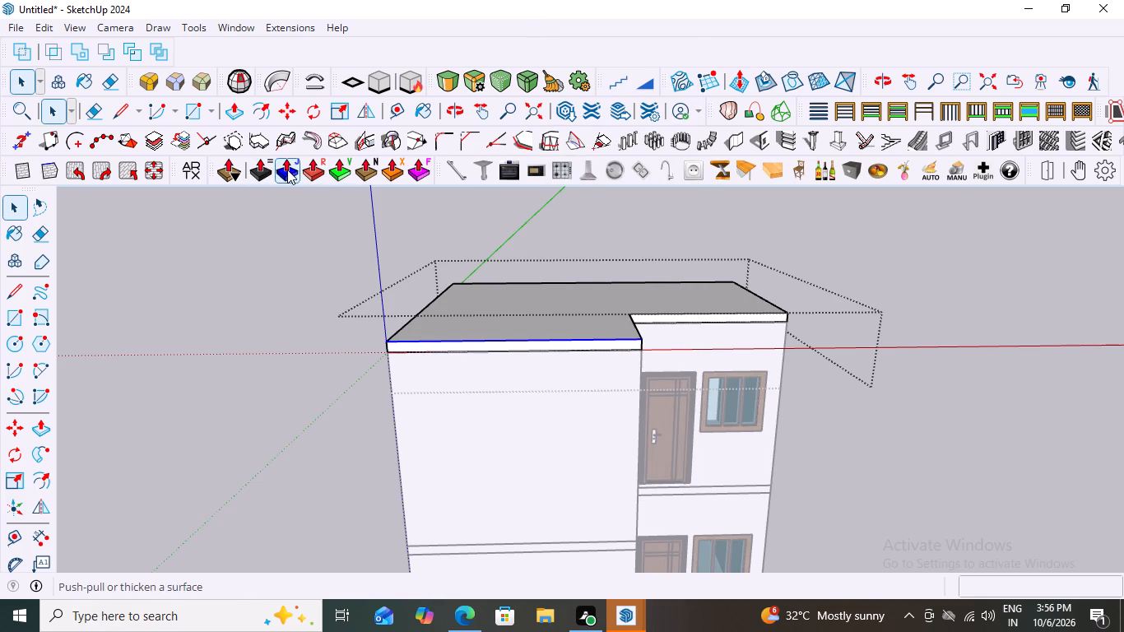
click(444, 341)
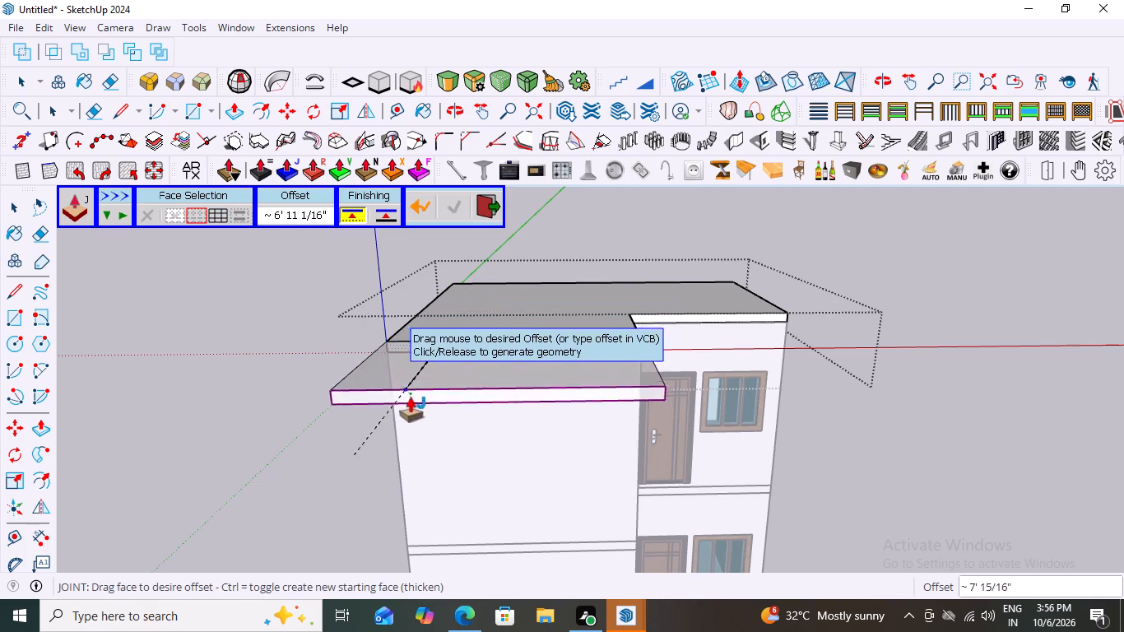
middle_drag(566, 413, 300, 394)
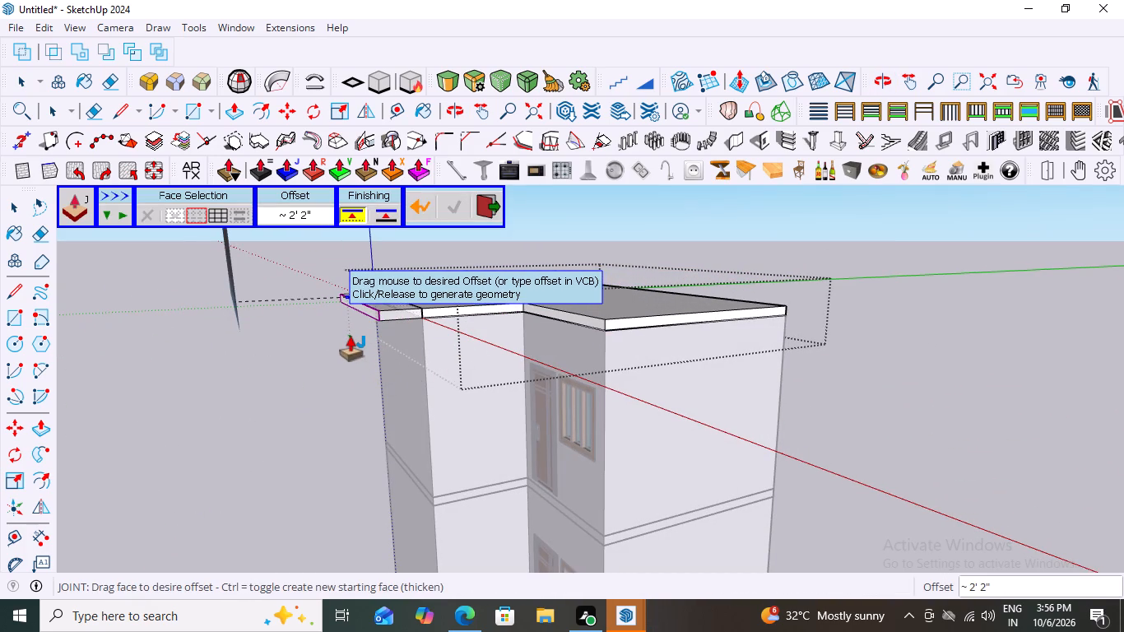
scroll(347, 337, down, 8)
scroll(332, 351, up, 5)
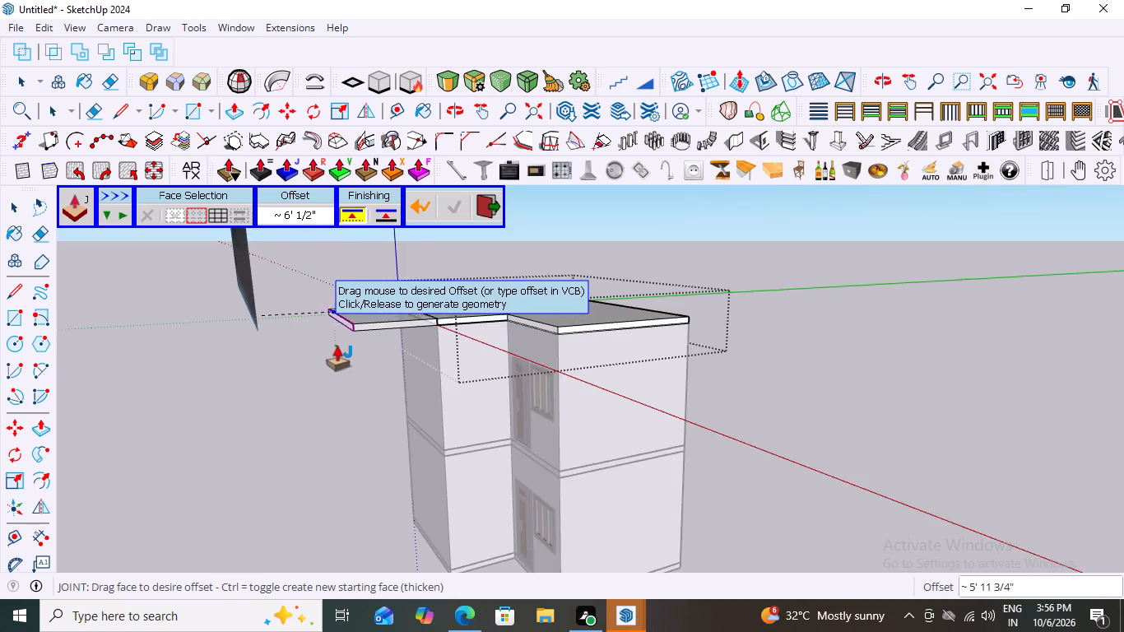
scroll(337, 346, up, 4)
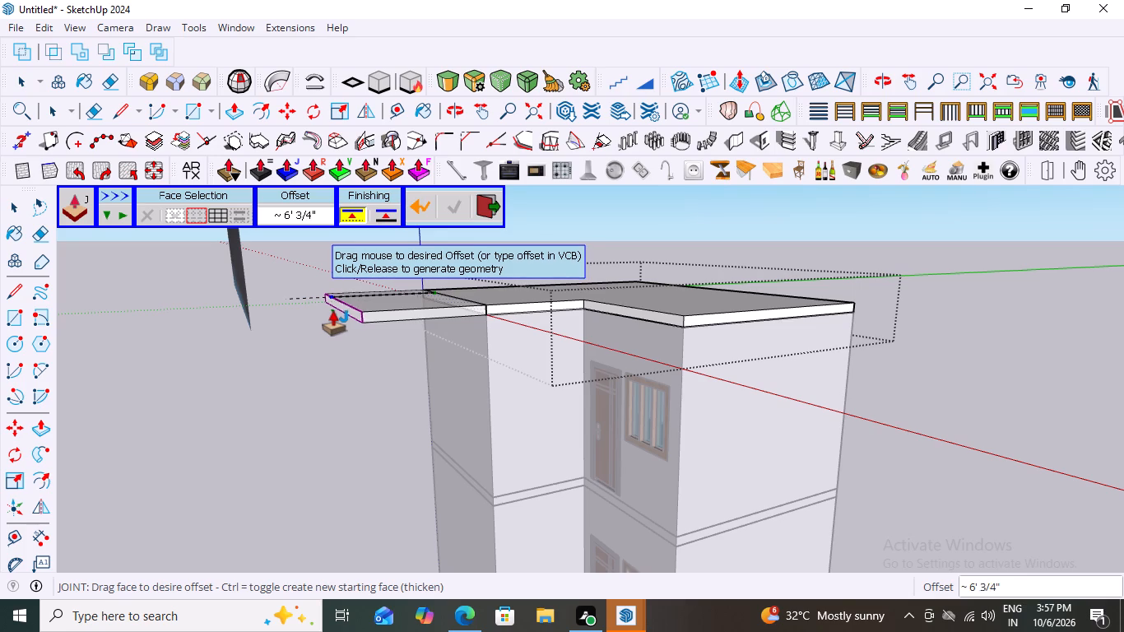
scroll(425, 306, up, 4)
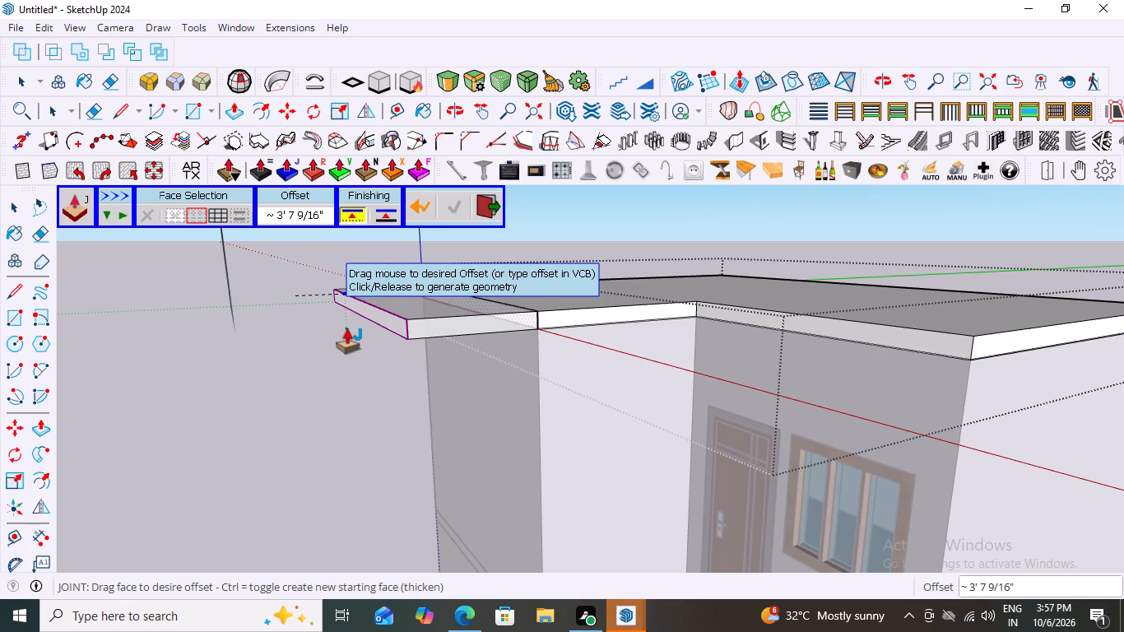
scroll(359, 352, down, 3)
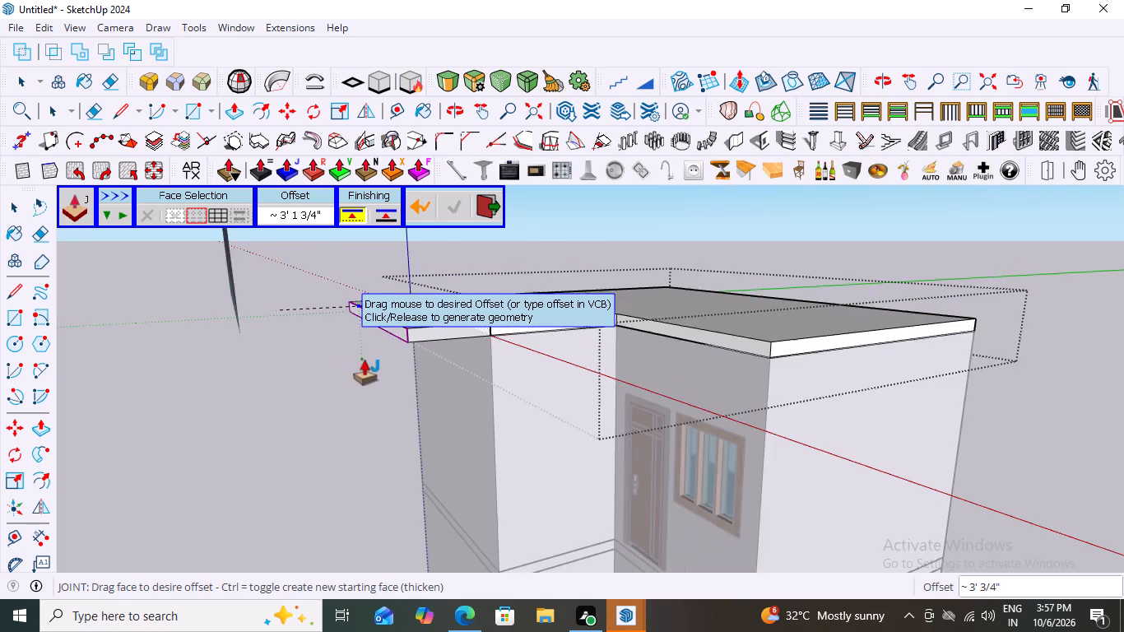
scroll(364, 360, down, 9)
scroll(625, 397, down, 1)
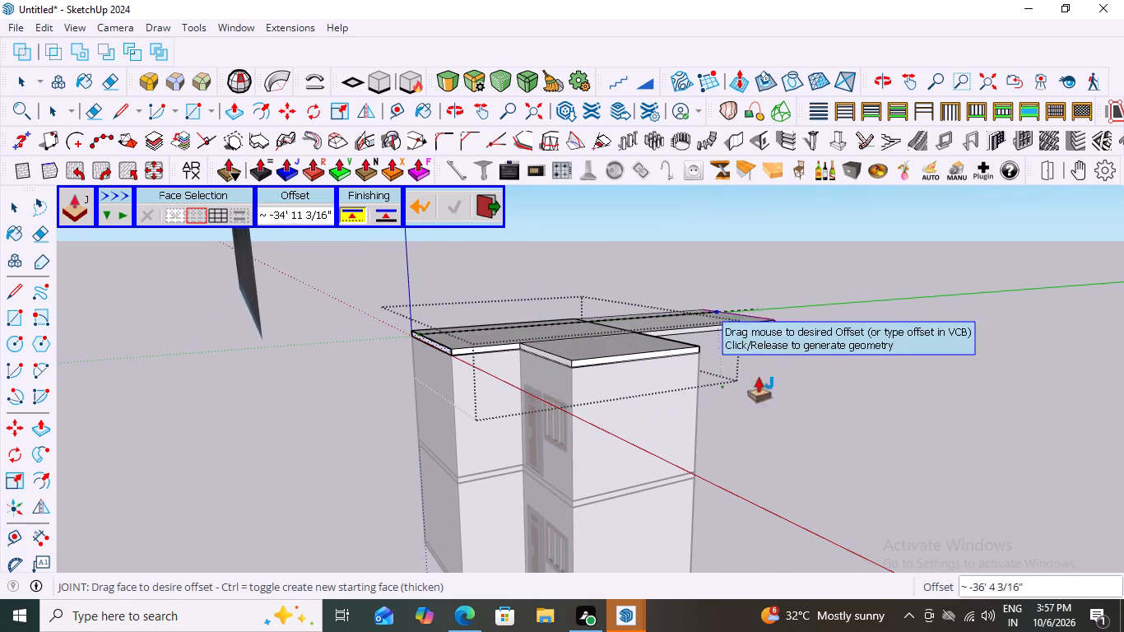
scroll(403, 386, up, 1)
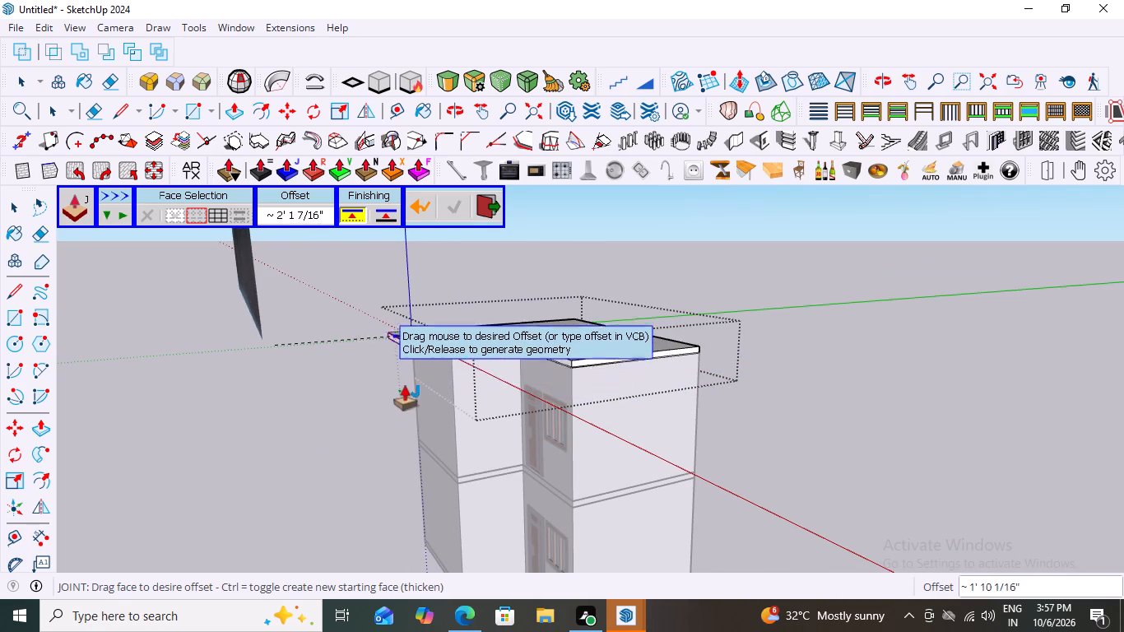
scroll(404, 386, up, 7)
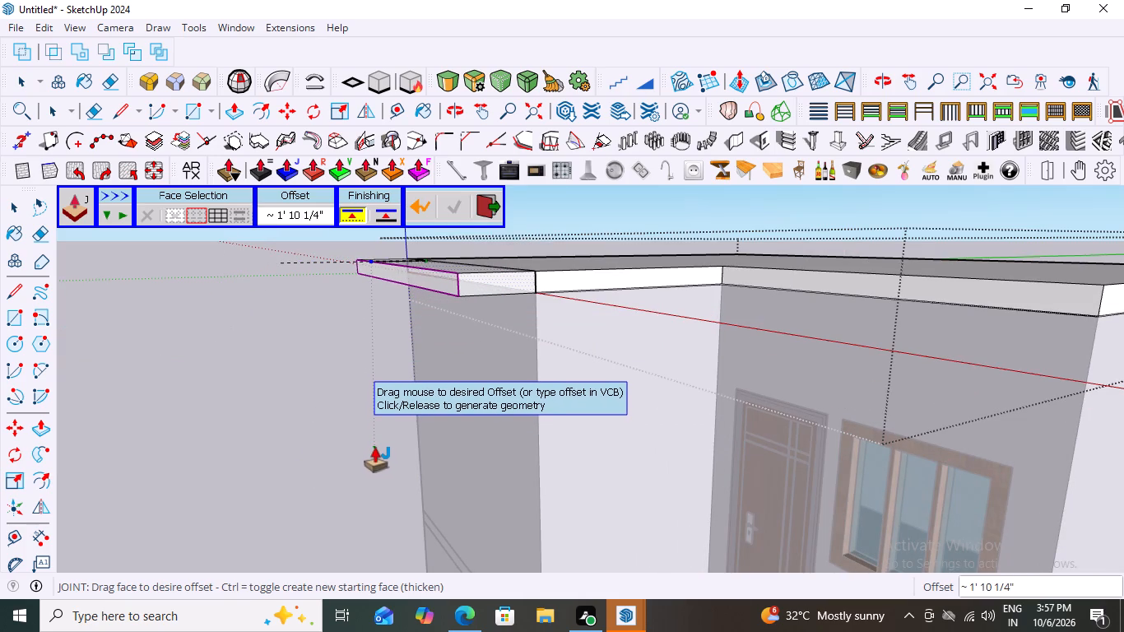
click(374, 448)
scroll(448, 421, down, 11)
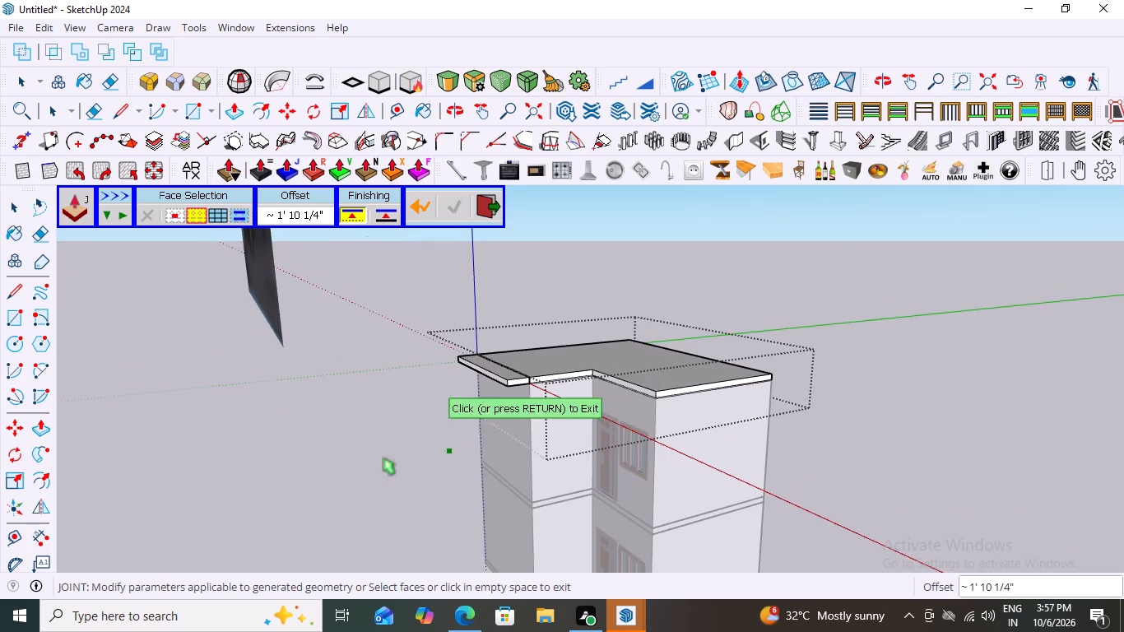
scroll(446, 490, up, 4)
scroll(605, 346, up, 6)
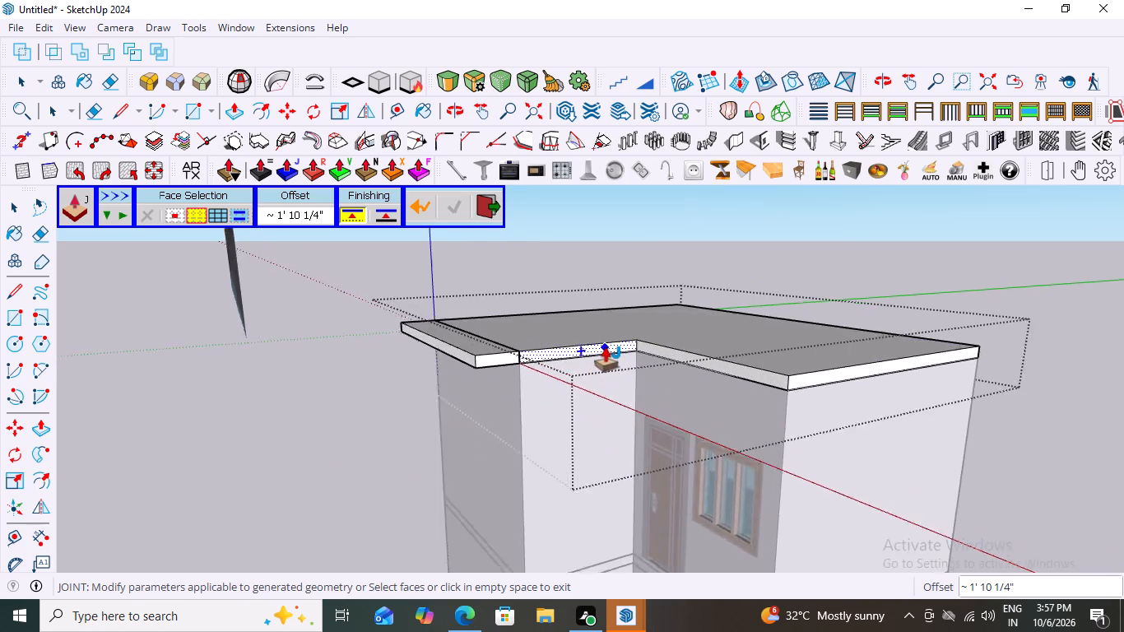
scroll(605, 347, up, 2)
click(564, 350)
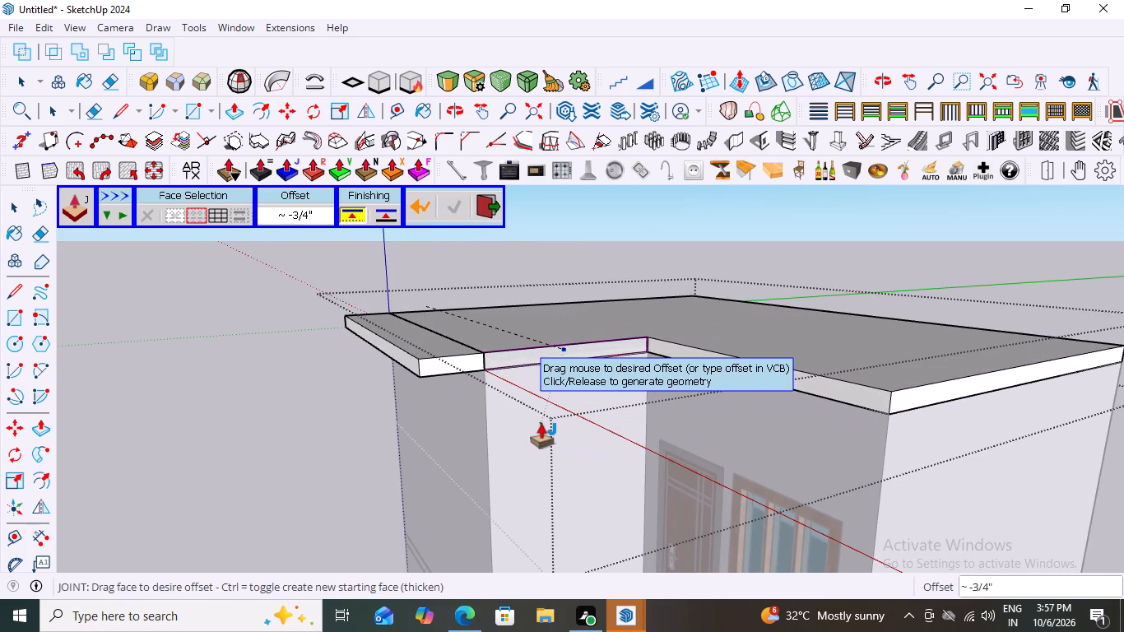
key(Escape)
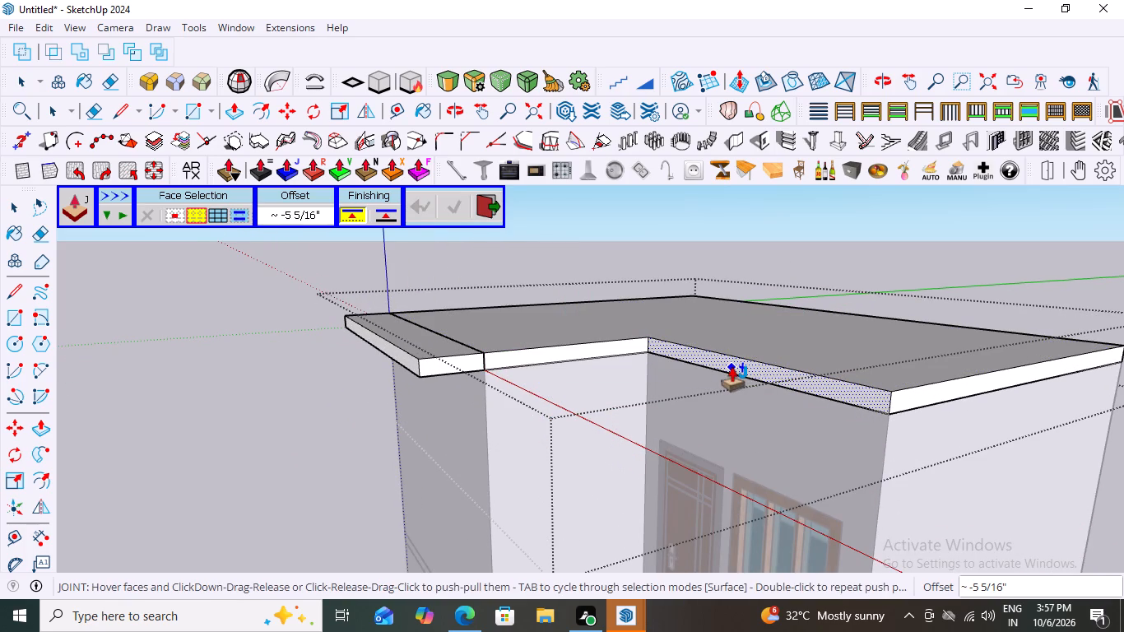
Extend the slab's recessed front edge above the door and window outward about 3' 3/16" with Joint Push Pull.
click(732, 367)
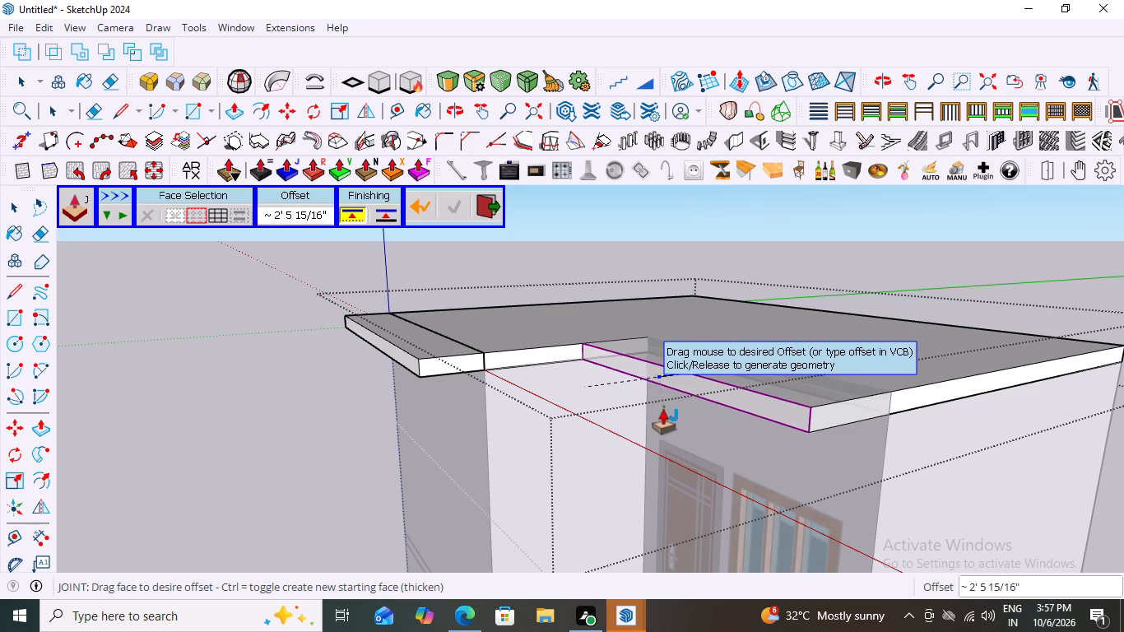
click(648, 418)
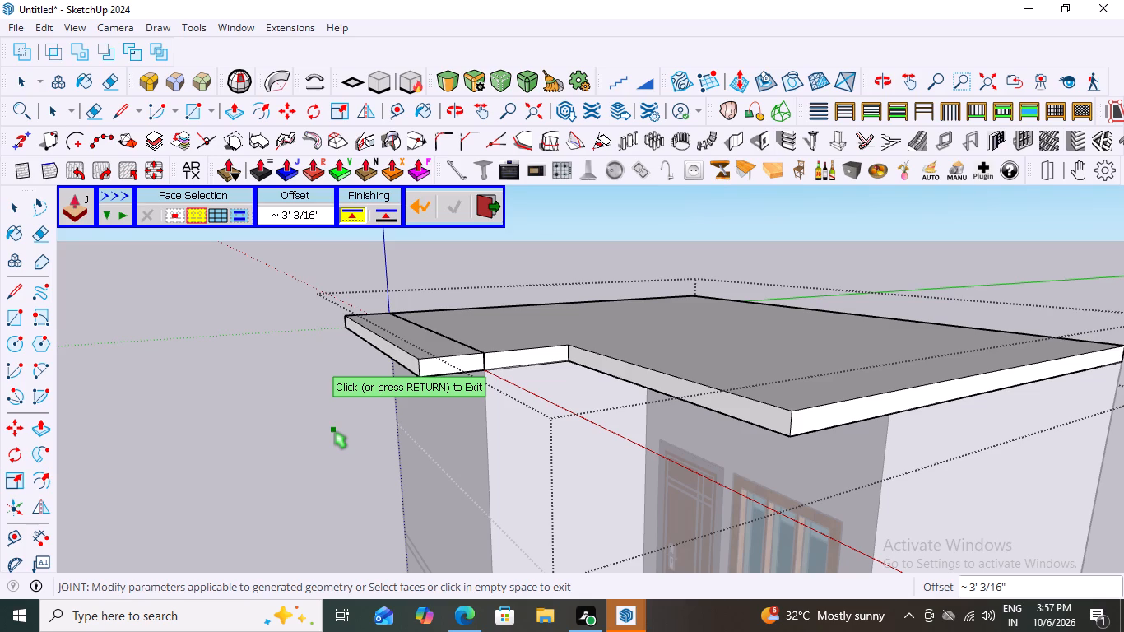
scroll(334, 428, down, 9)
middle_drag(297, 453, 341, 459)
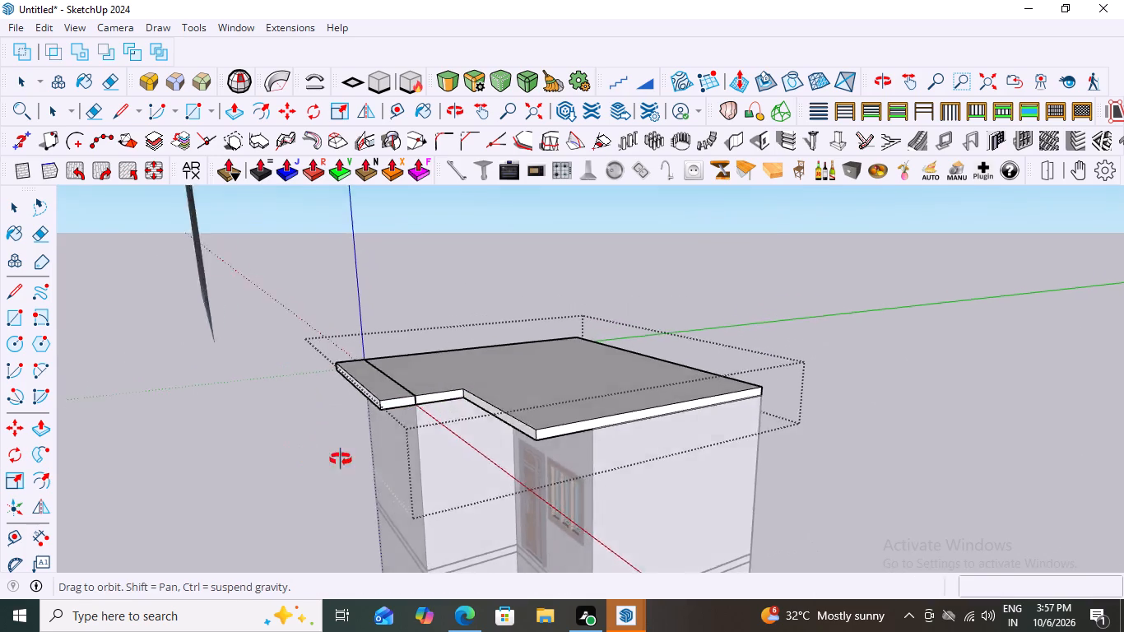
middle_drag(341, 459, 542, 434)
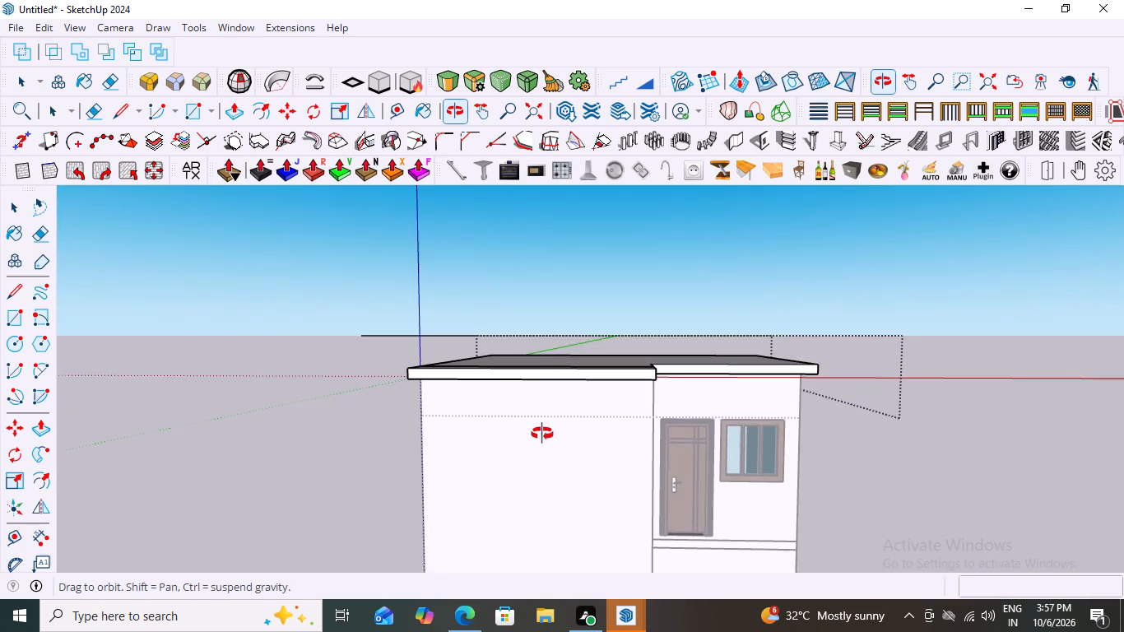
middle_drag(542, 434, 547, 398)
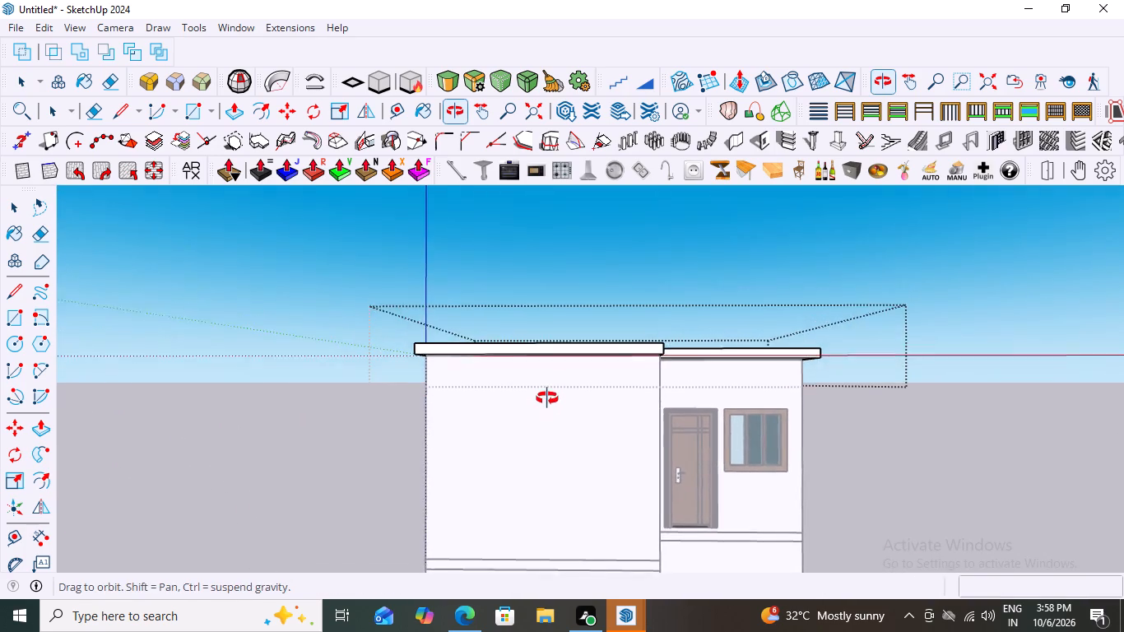
Undo the freehand extensions of the roof slab's projecting and recessed front edges.
middle_drag(547, 398, 397, 286)
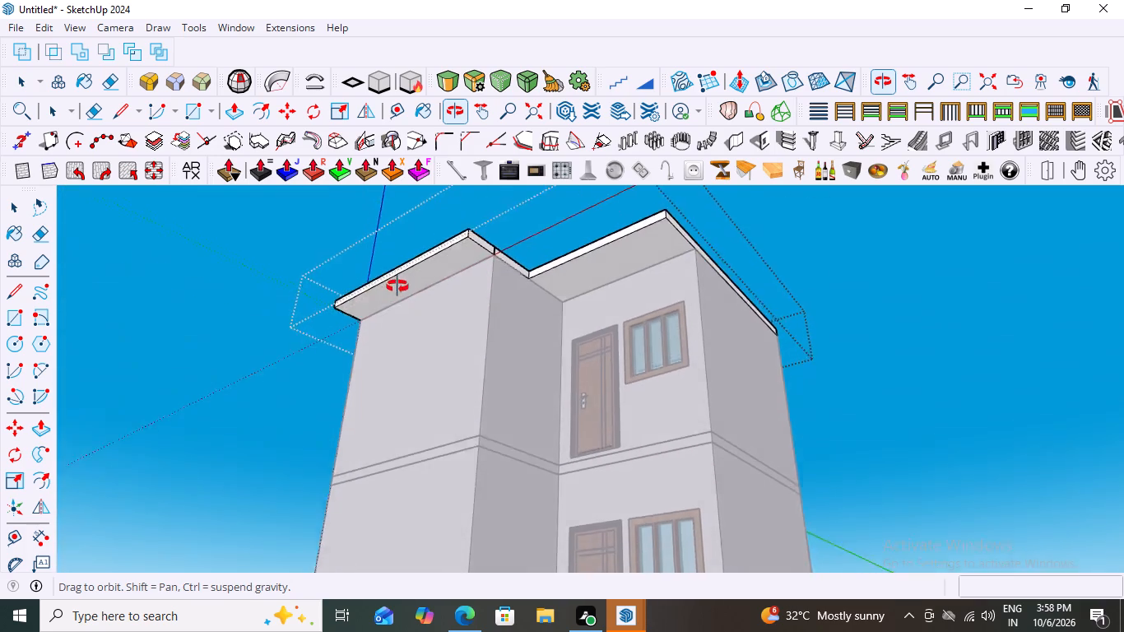
middle_drag(397, 286, 421, 495)
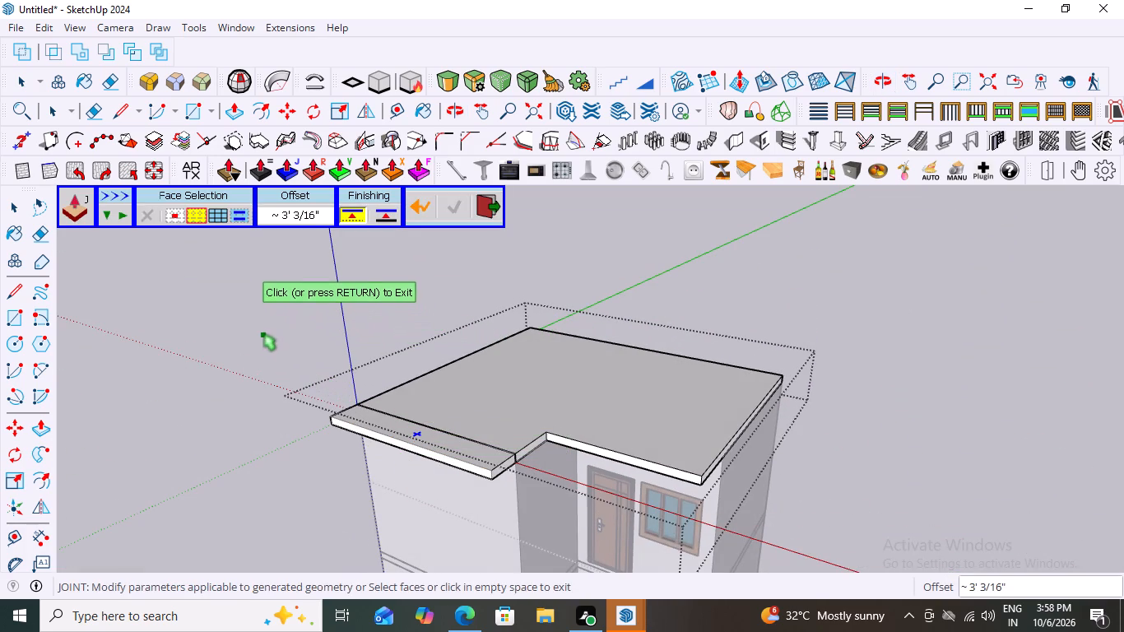
key(Escape)
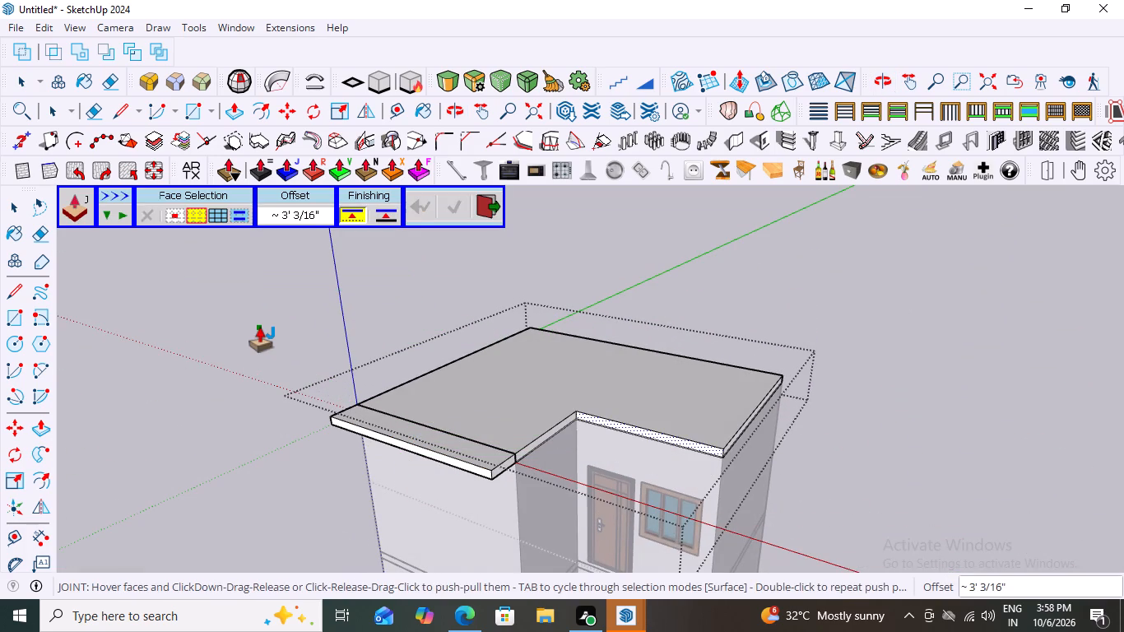
key(ctrl+z)
key(ctrl+z)
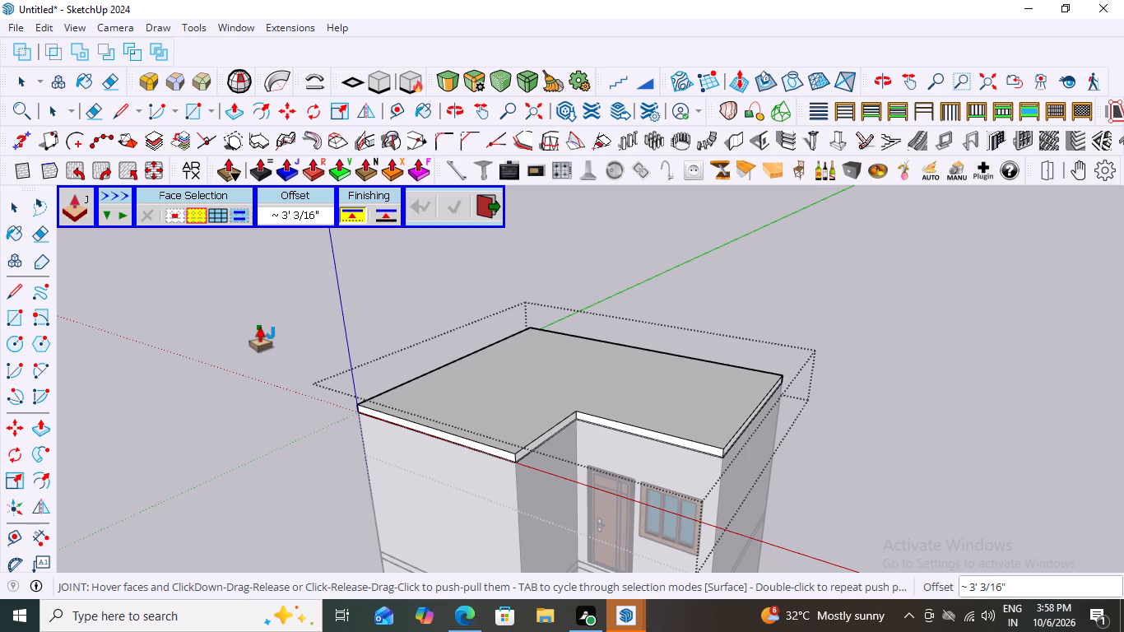
Extend the roof slab's projecting front edge face outward 2' with Joint Push Pull.
scroll(629, 330, down, 3)
scroll(396, 497, up, 4)
scroll(538, 465, up, 5)
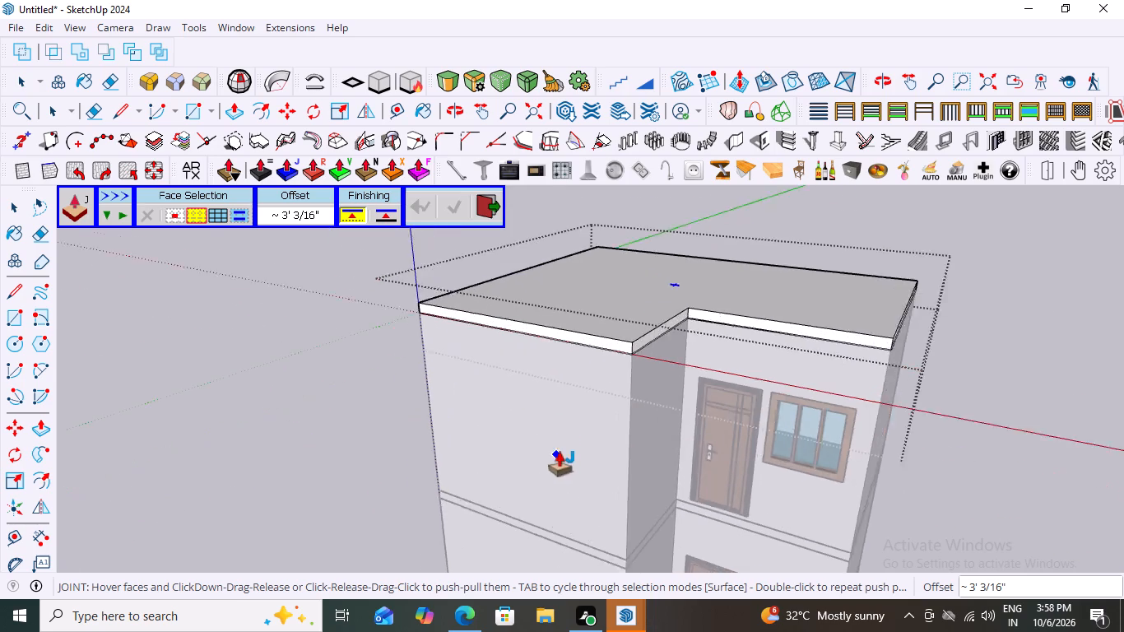
scroll(570, 402, up, 2)
click(618, 283)
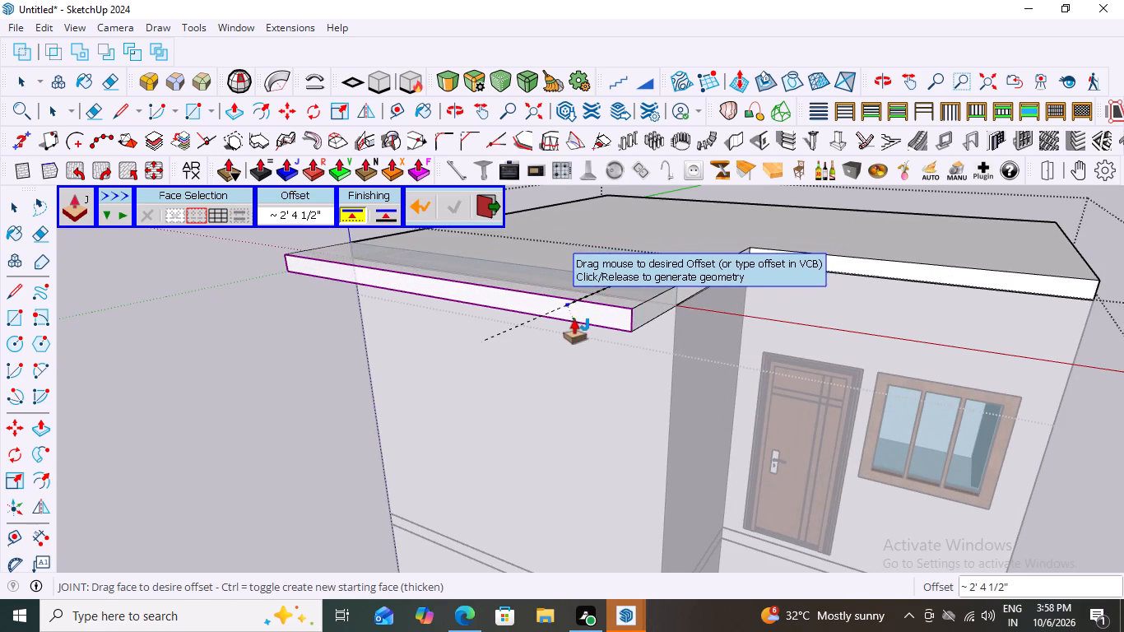
text(2')
key(Return)
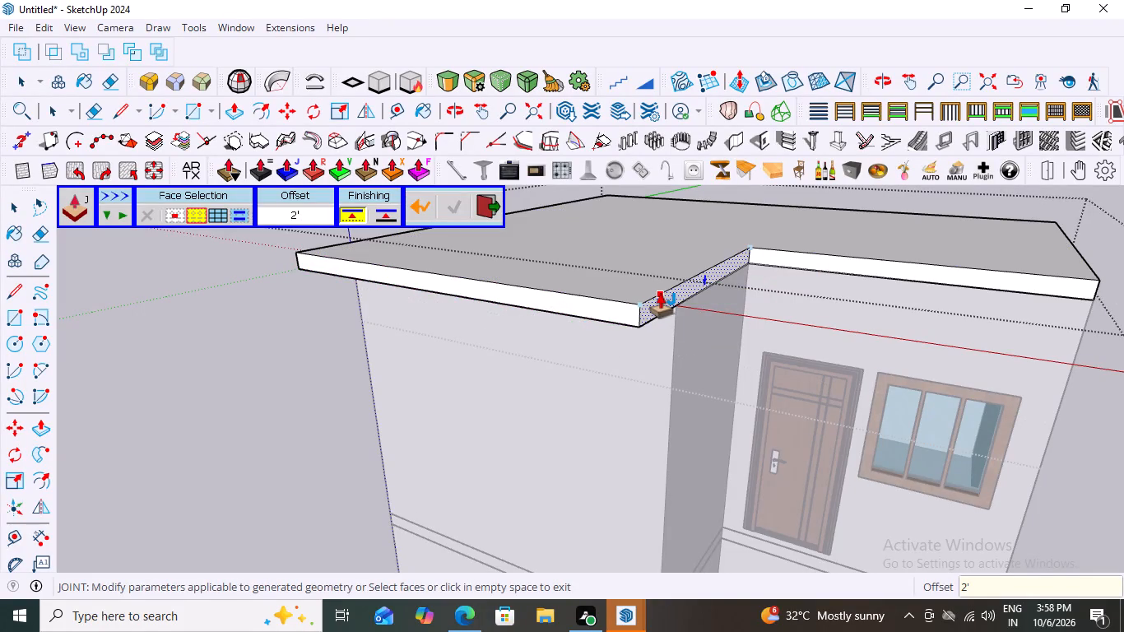
Extend the slab's side face between the projecting and recessed fronts 2' toward the door side with Joint Push Pull.
click(660, 294)
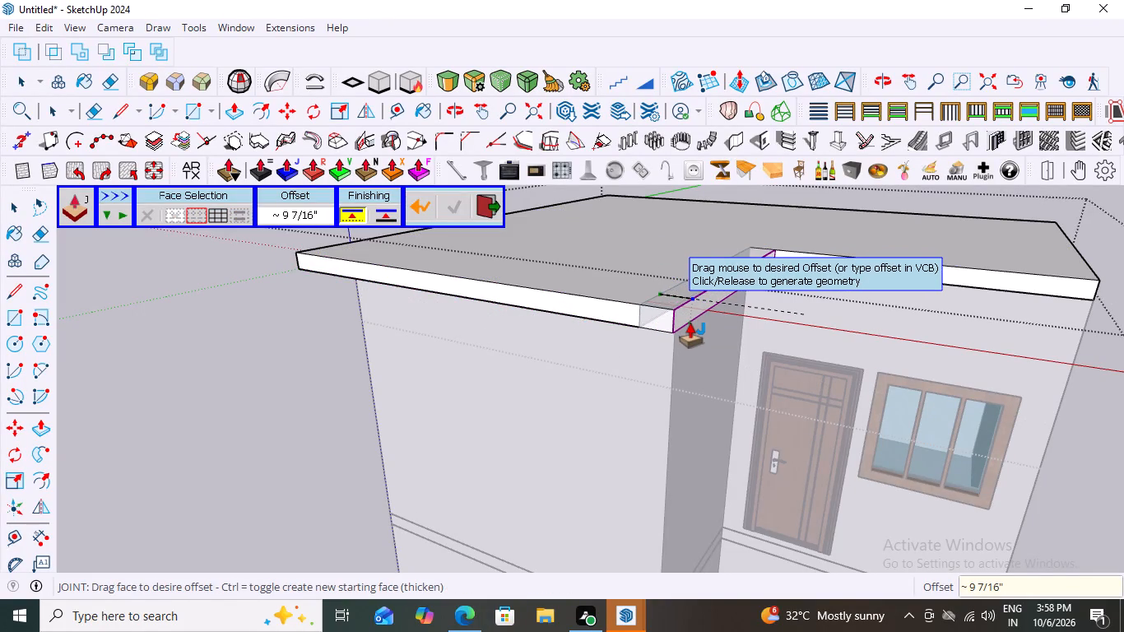
key(2)
key(apostrophe)
key(Return)
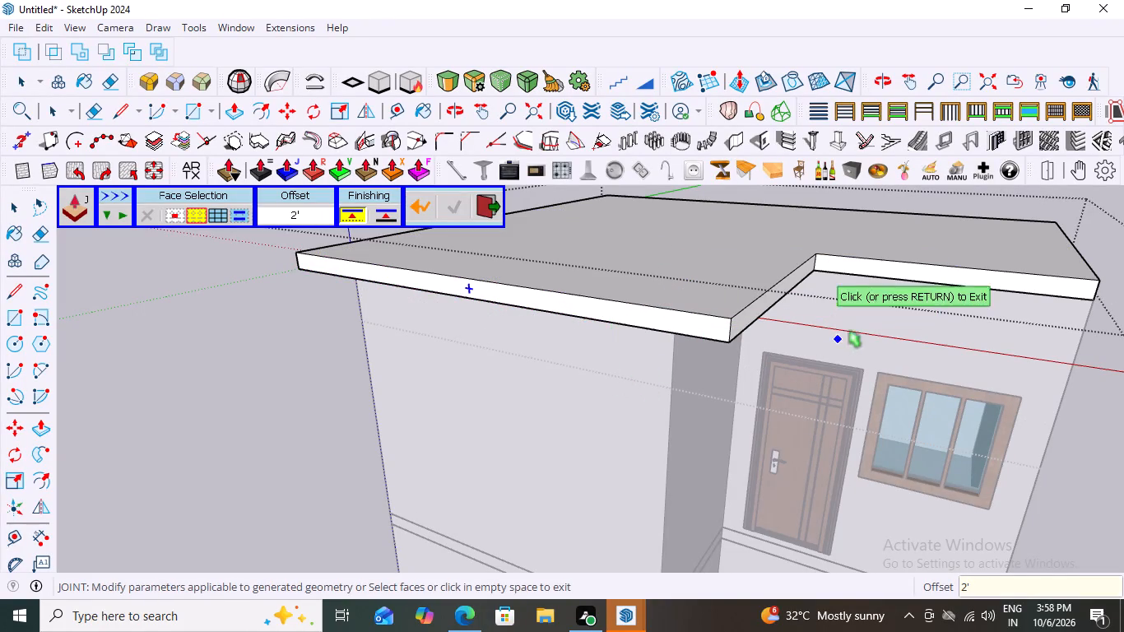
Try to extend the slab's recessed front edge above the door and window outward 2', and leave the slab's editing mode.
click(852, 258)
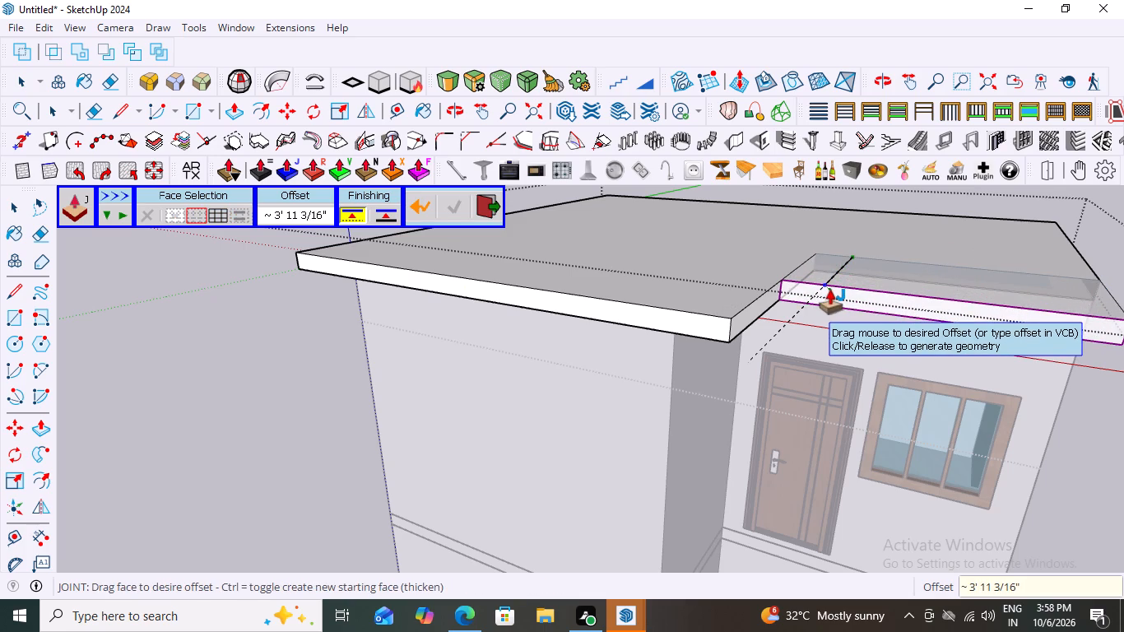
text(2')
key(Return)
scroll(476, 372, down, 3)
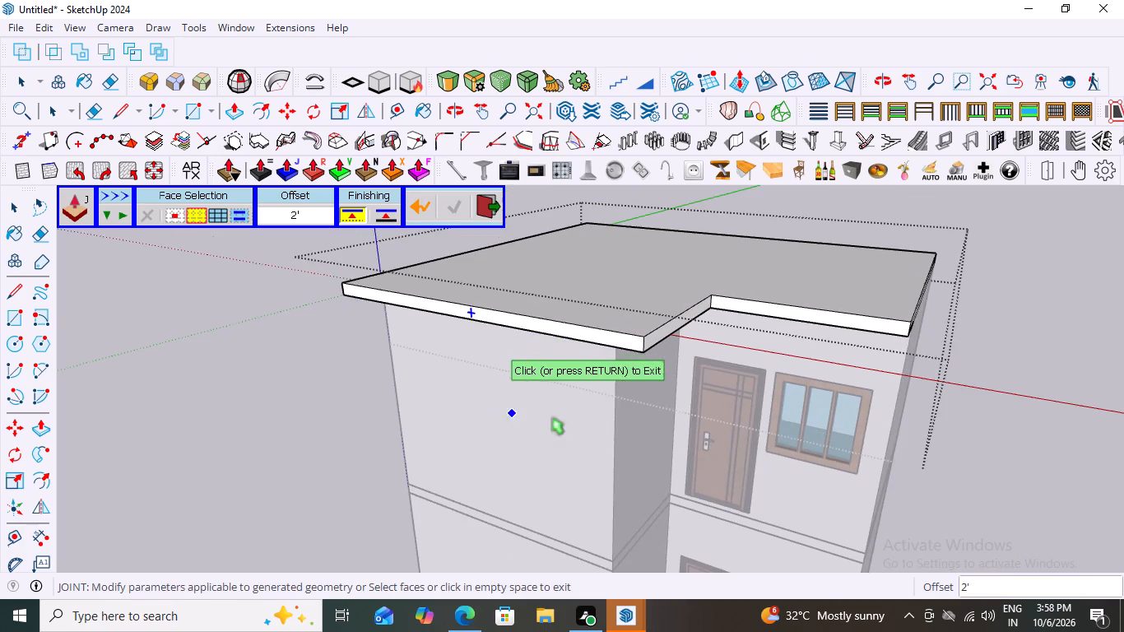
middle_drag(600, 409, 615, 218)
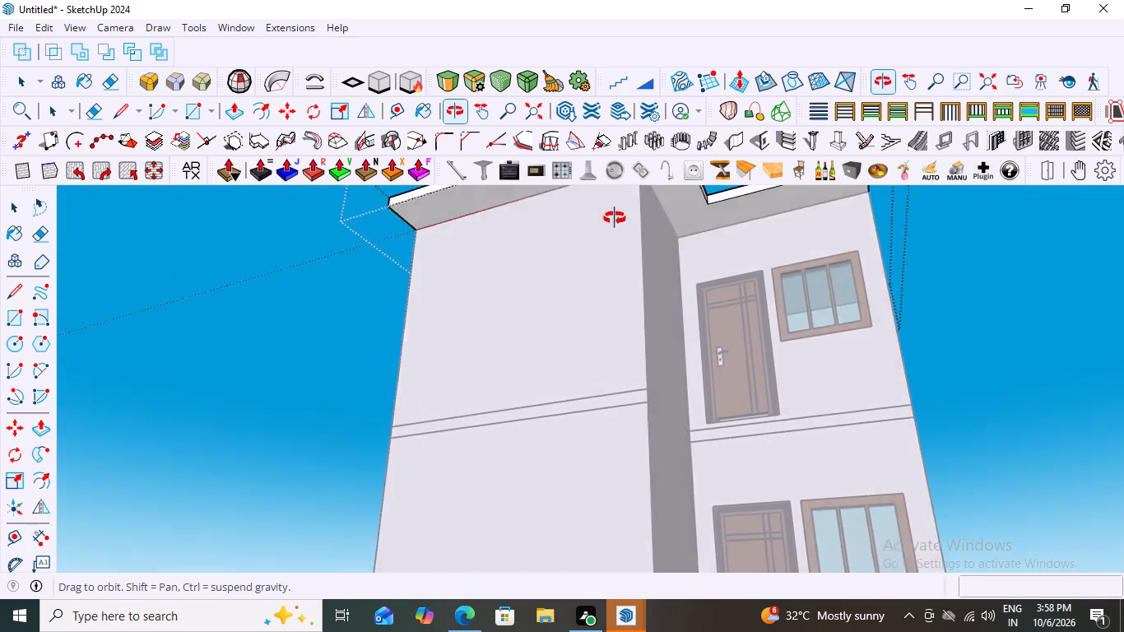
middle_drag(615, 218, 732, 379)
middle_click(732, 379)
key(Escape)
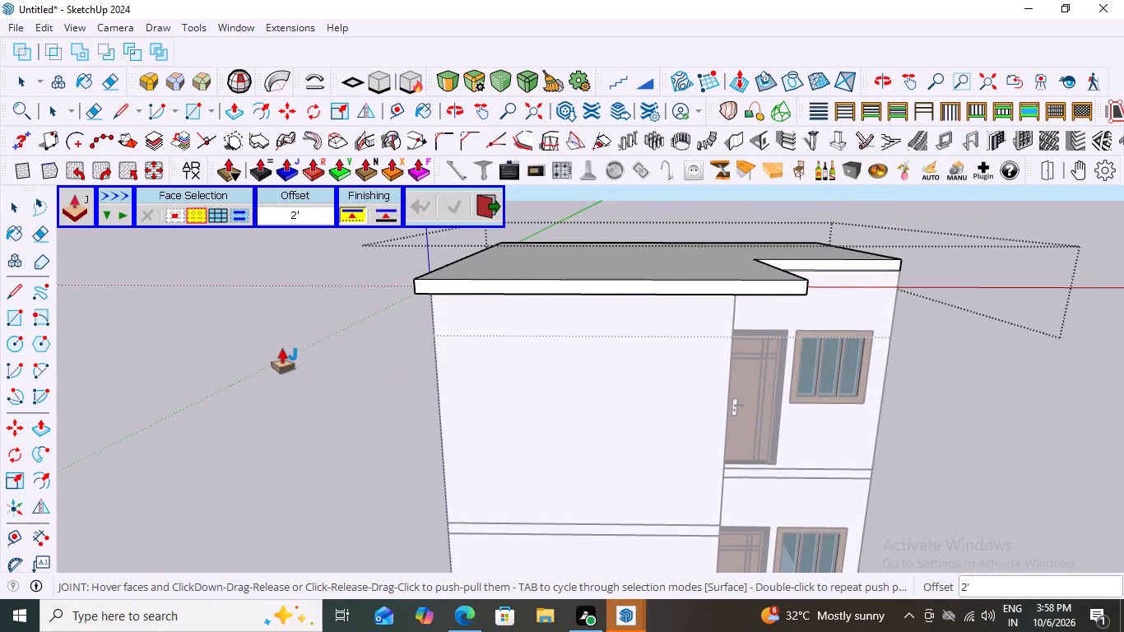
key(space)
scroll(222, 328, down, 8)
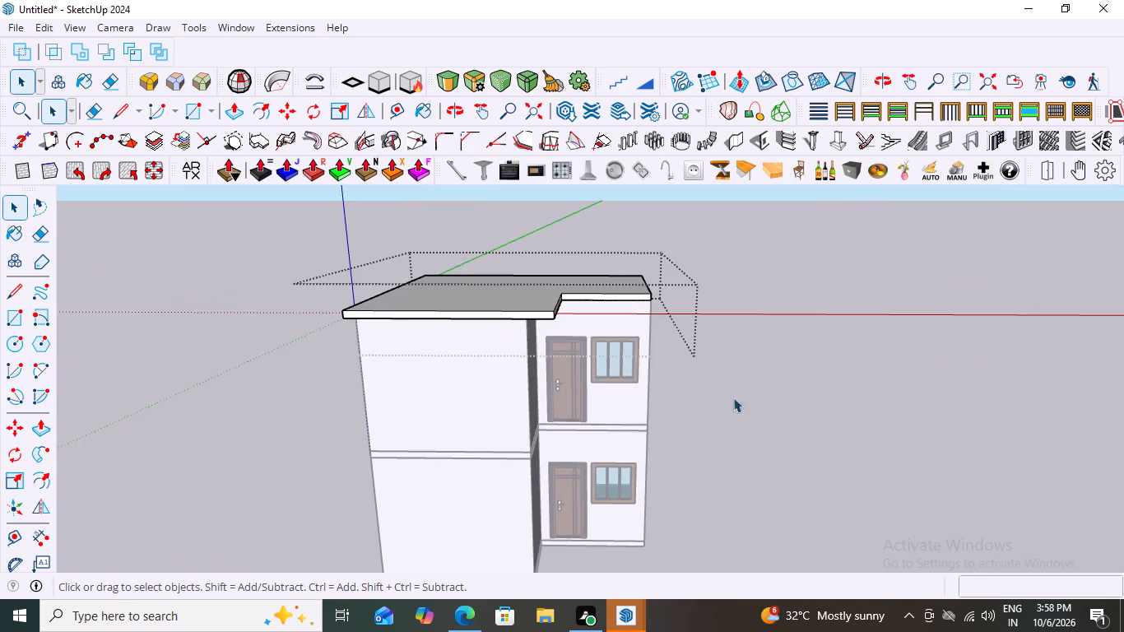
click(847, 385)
Examine the roof slab's overhangs on the projecting and recessed fronts from above, below and the side.
middle_drag(517, 313, 544, 194)
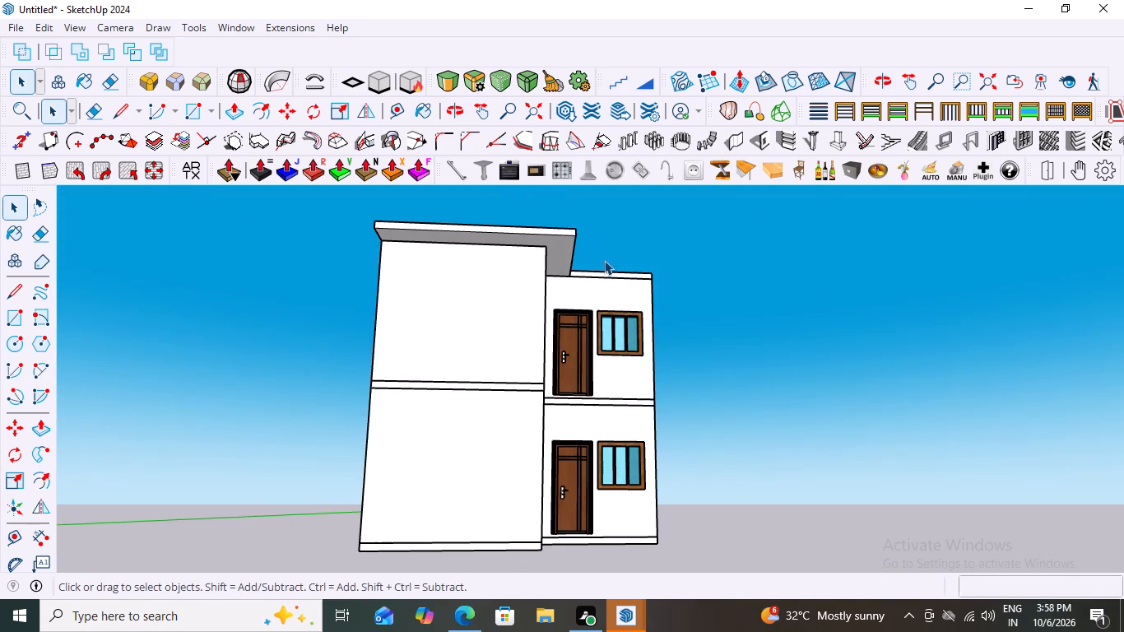
scroll(507, 277, down, 3)
middle_drag(532, 290, 538, 379)
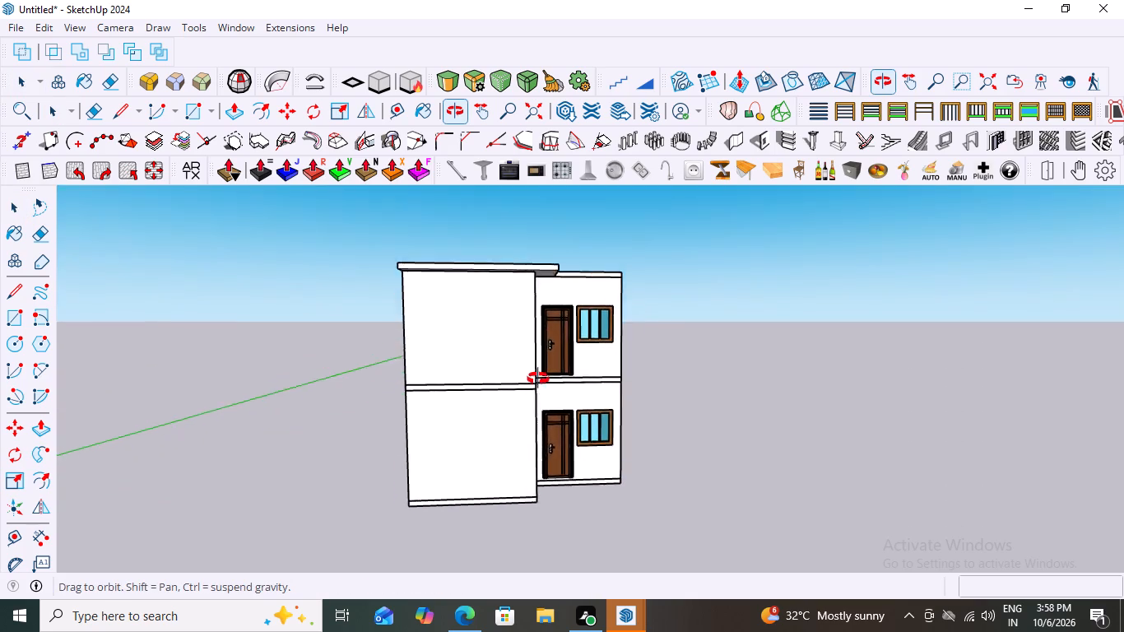
middle_drag(538, 379, 513, 439)
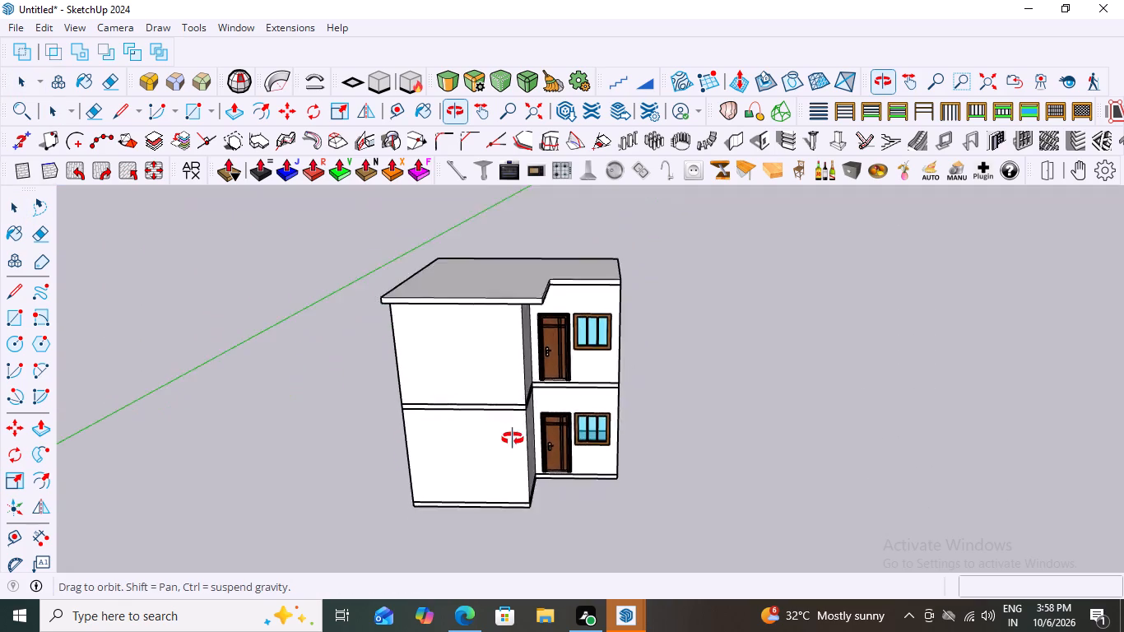
middle_drag(513, 439, 527, 457)
middle_drag(555, 496, 569, 519)
scroll(480, 371, up, 3)
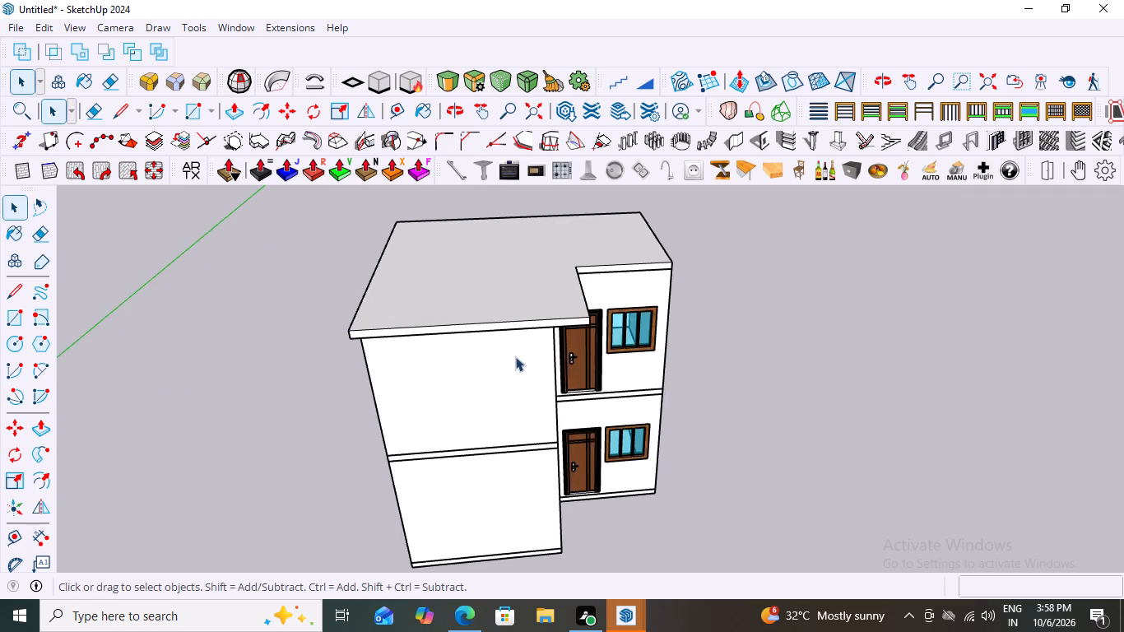
middle_drag(490, 327, 319, 400)
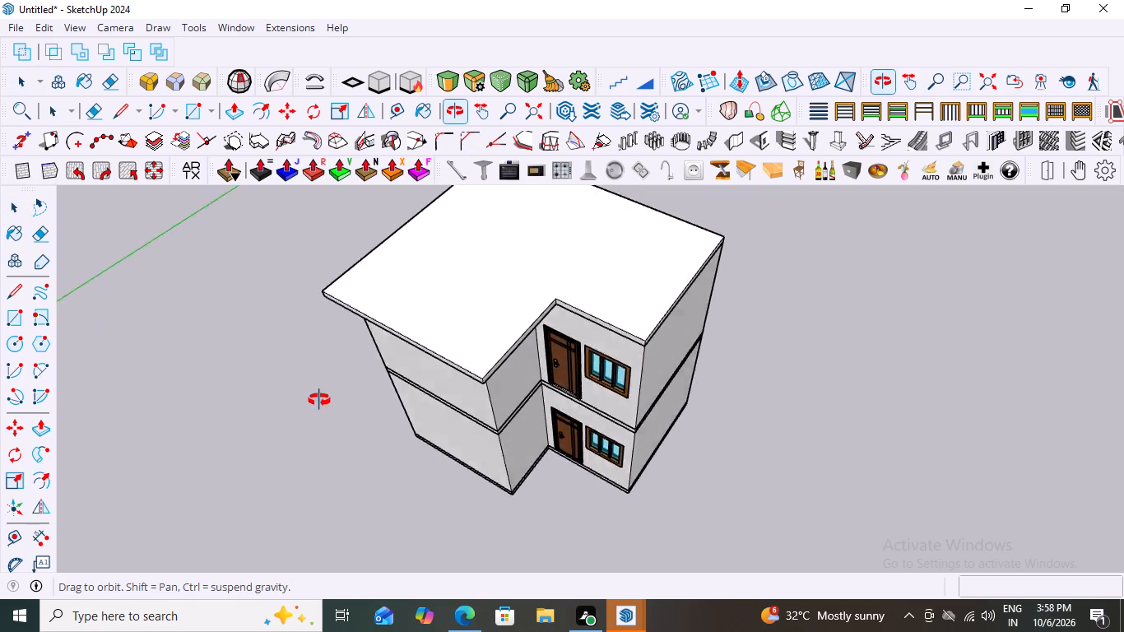
middle_drag(319, 400, 378, 173)
middle_drag(389, 180, 416, 290)
middle_drag(419, 313, 439, 444)
scroll(588, 262, up, 3)
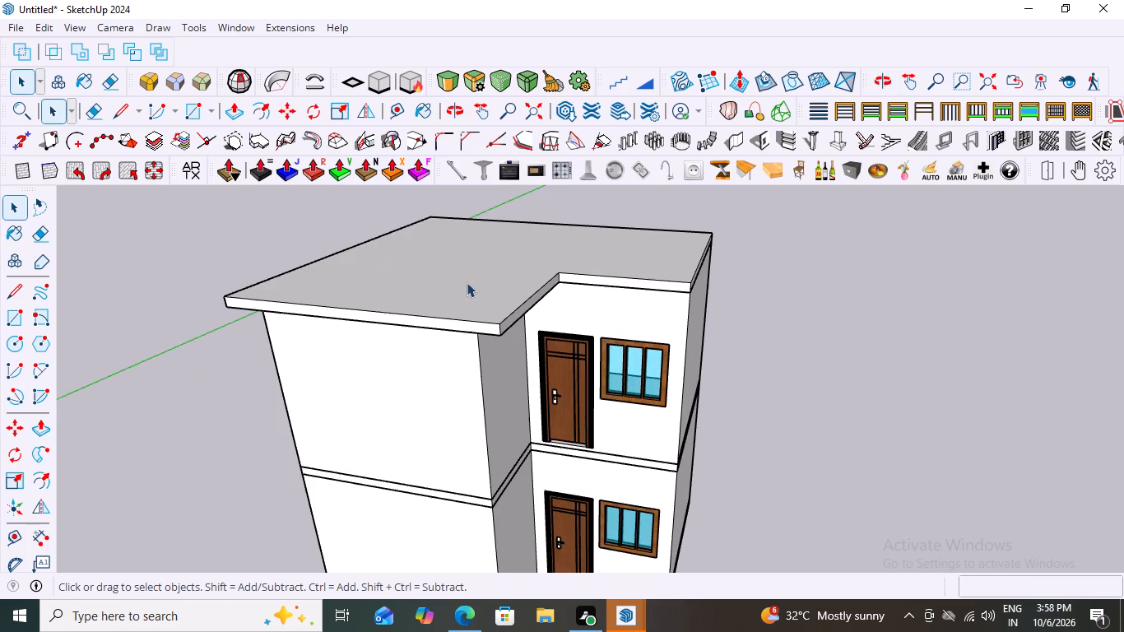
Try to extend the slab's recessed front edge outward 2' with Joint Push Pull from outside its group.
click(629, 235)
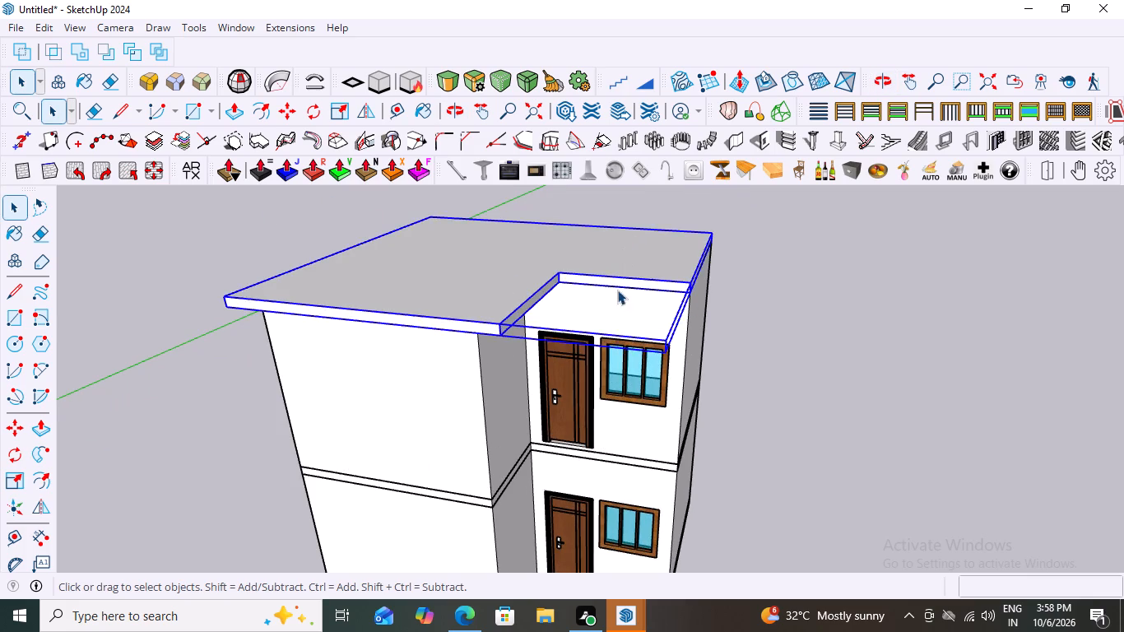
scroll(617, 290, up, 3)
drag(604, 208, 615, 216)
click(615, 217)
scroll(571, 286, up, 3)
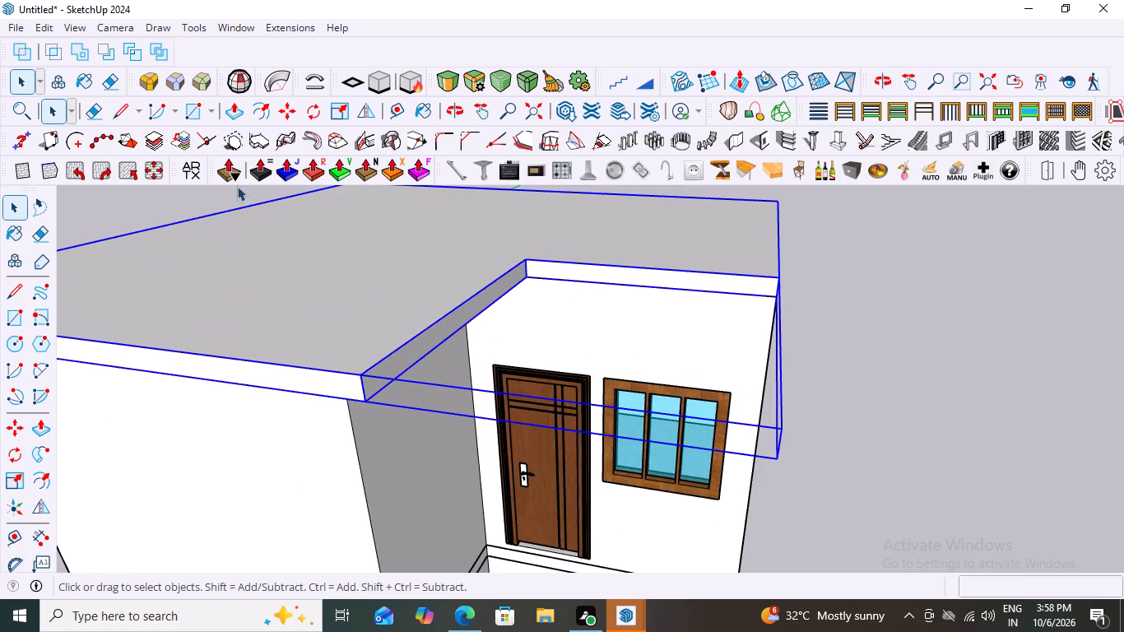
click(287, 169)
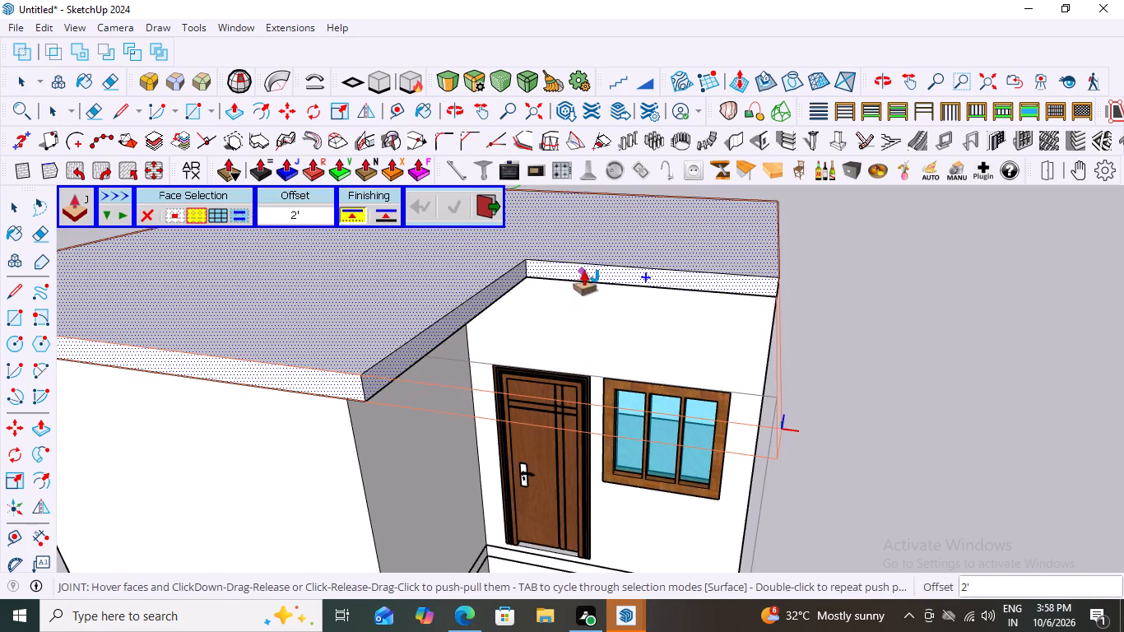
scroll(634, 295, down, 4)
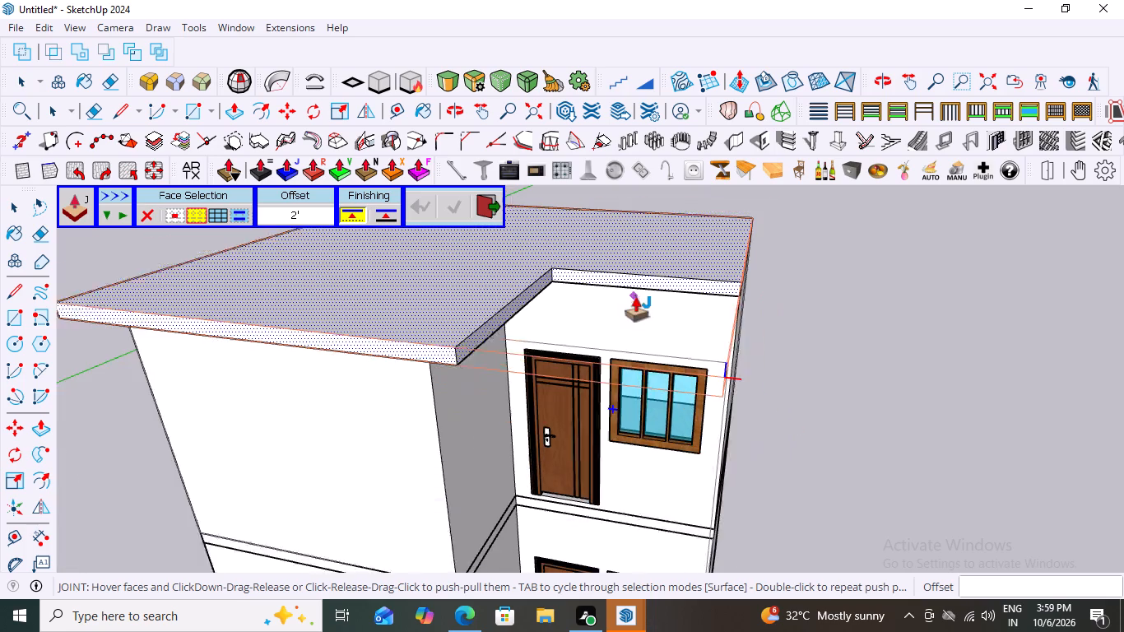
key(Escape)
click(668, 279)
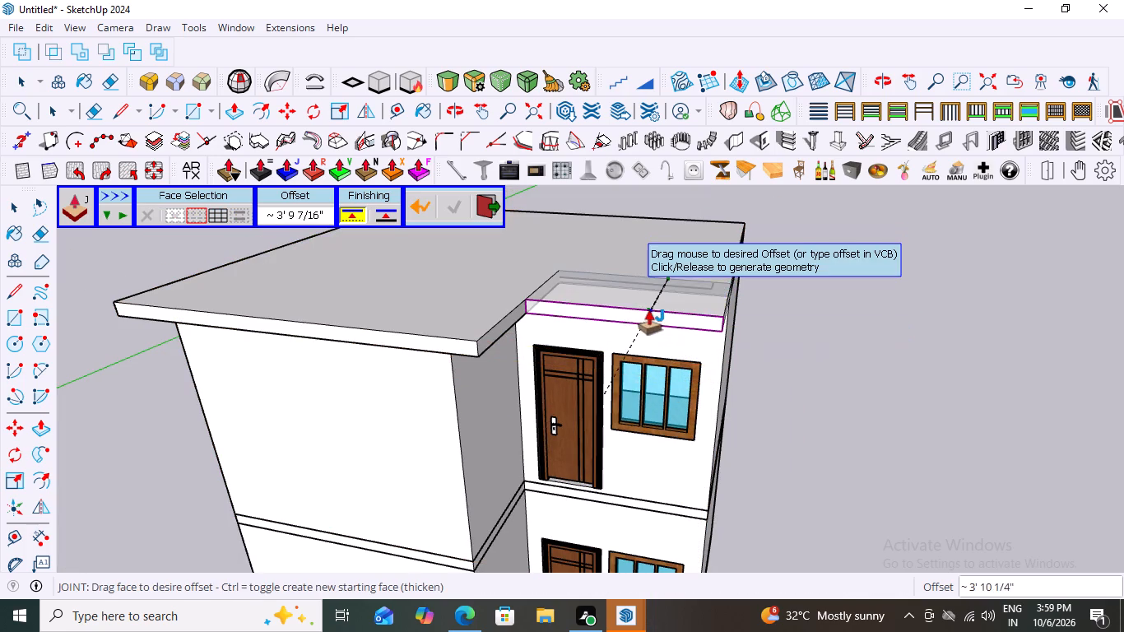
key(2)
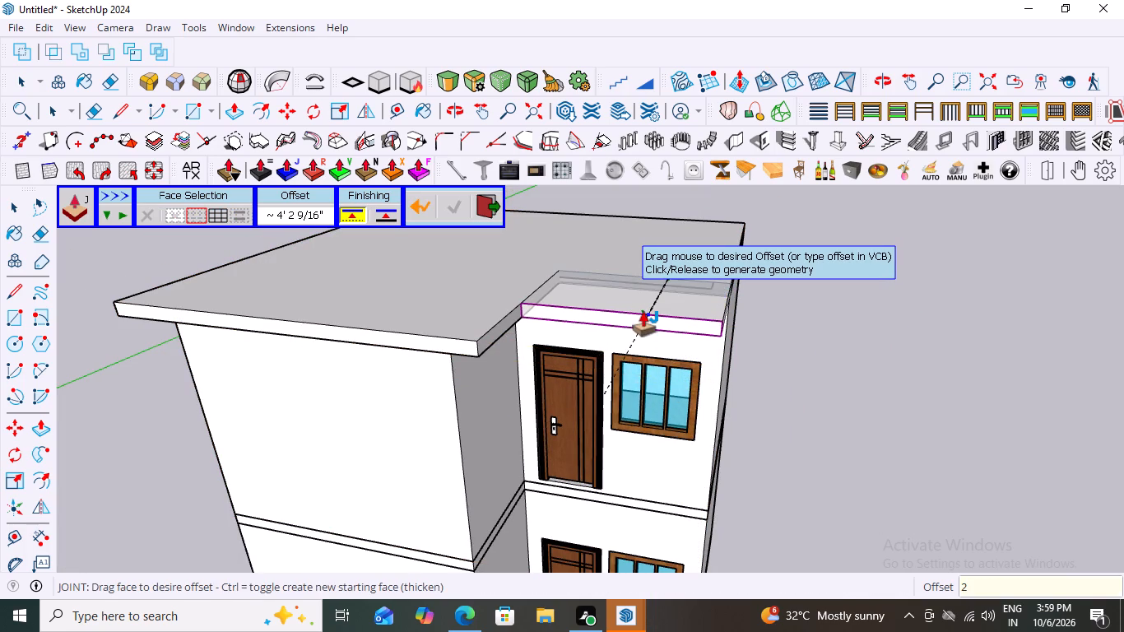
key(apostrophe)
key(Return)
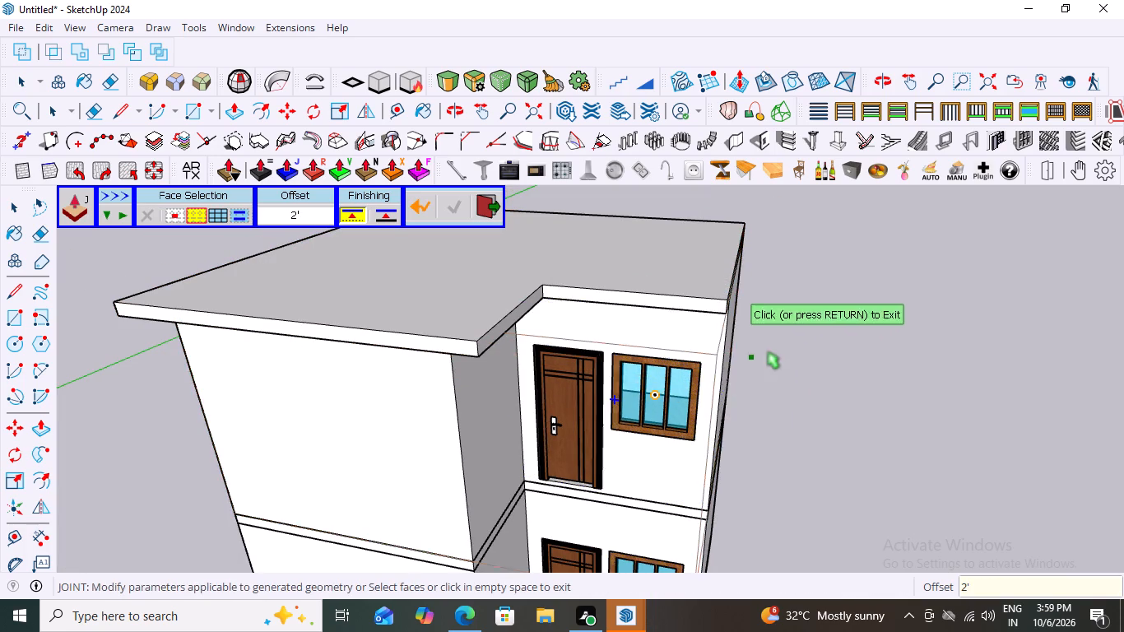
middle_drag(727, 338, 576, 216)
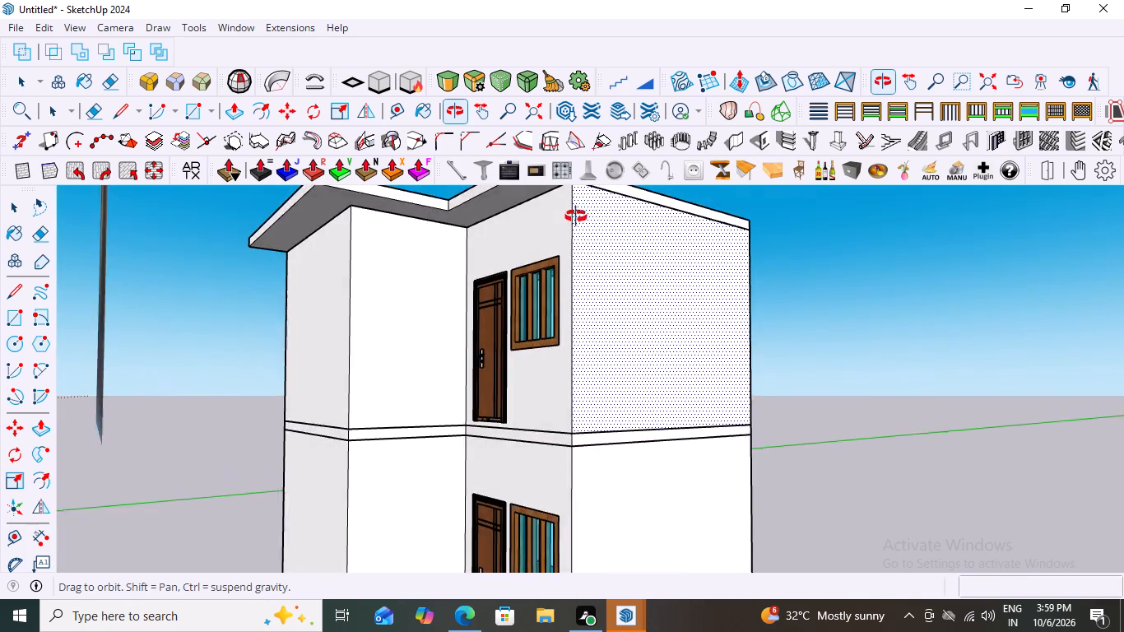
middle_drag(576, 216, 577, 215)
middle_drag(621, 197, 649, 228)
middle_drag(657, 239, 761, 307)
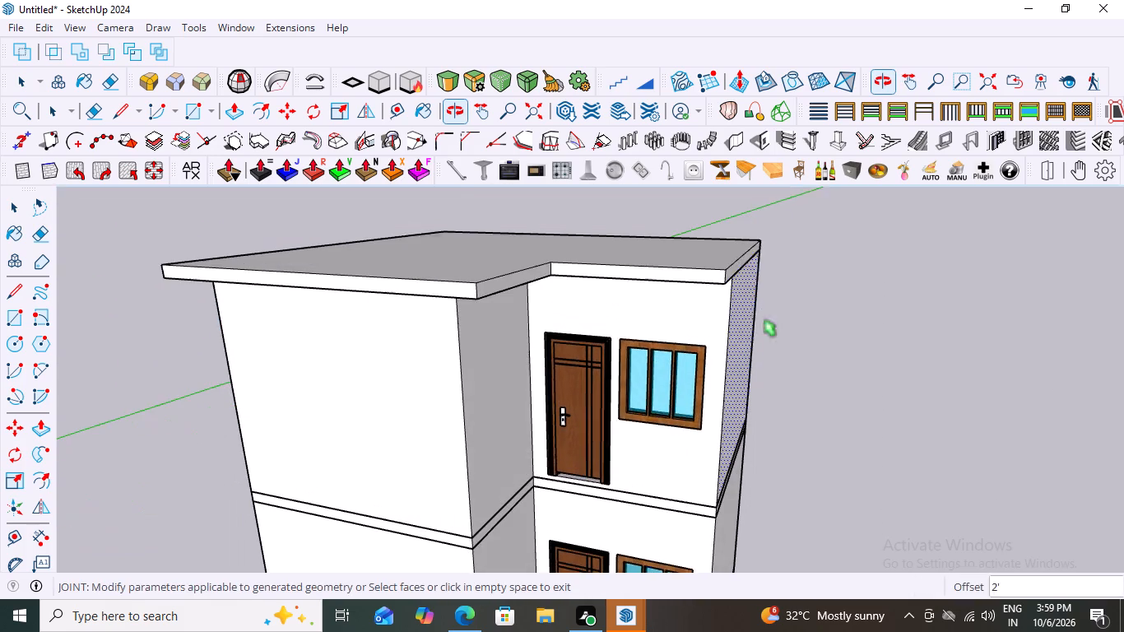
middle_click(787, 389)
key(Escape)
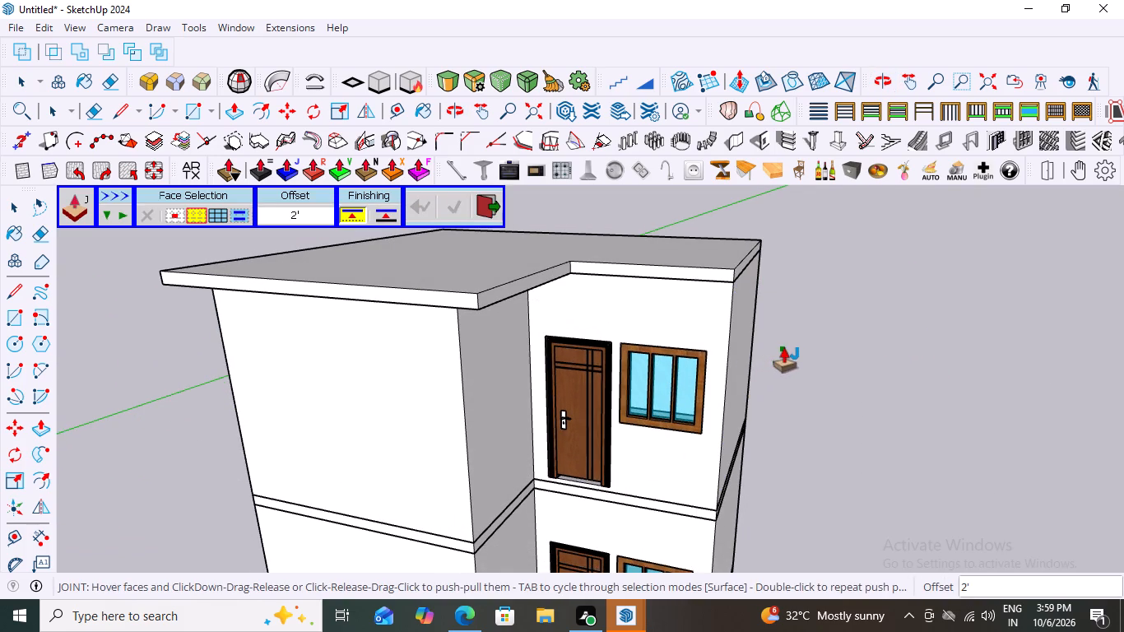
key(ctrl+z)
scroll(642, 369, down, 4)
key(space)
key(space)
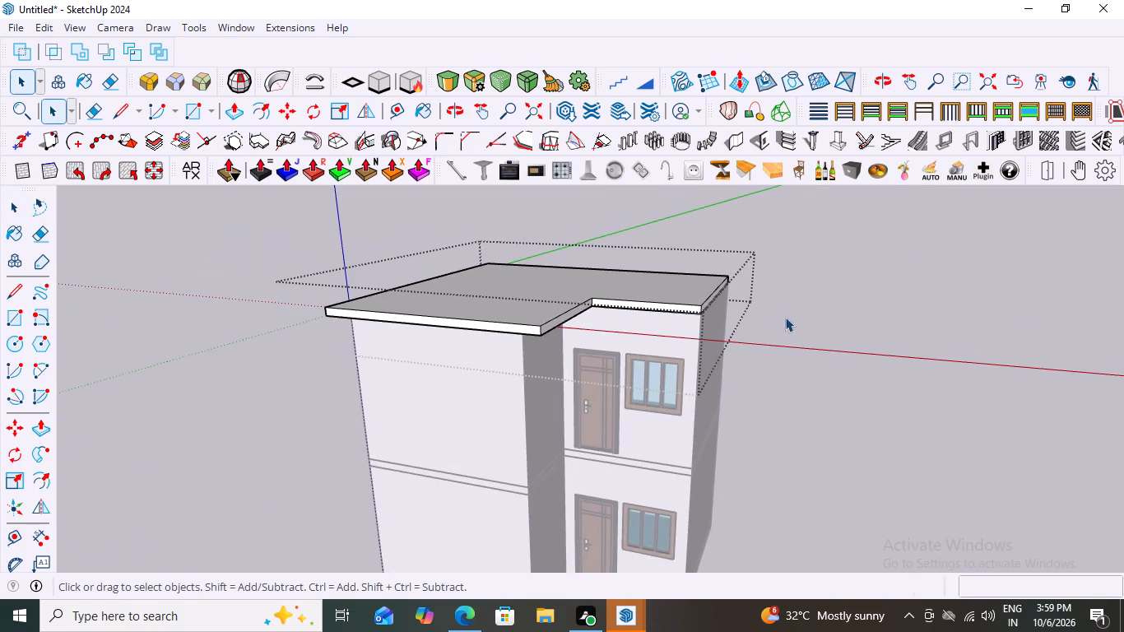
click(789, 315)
Extend the roof slab's recessed front edge above the door and window outward 2' inside its group with Joint Push Pull, and leave the group.
middle_drag(639, 300, 554, 304)
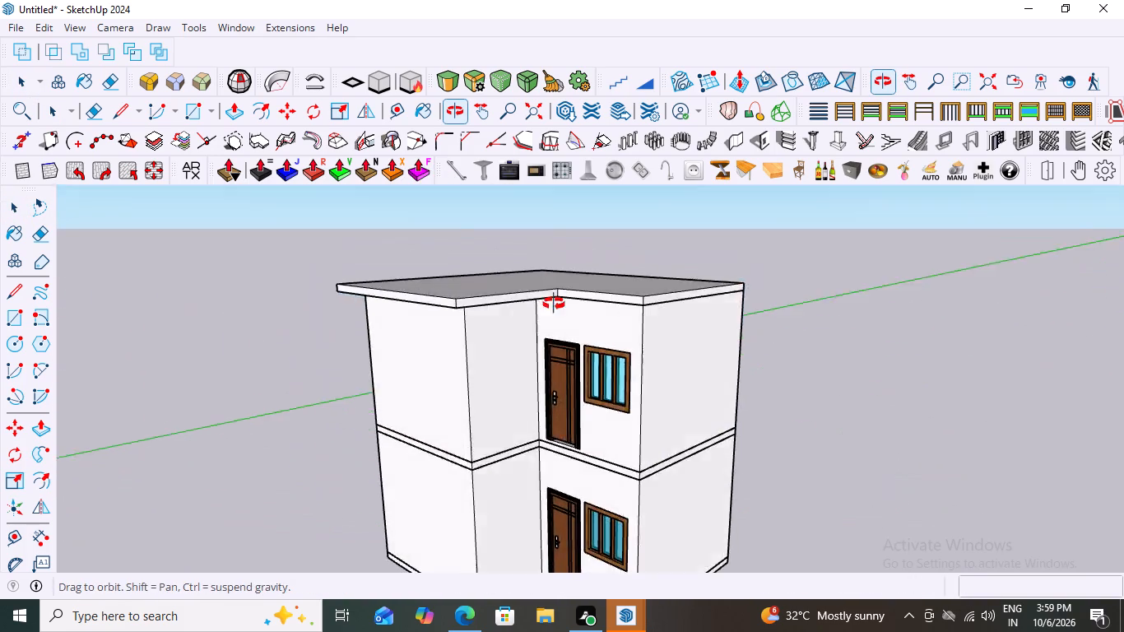
middle_drag(554, 304, 562, 354)
scroll(584, 362, up, 4)
click(606, 325)
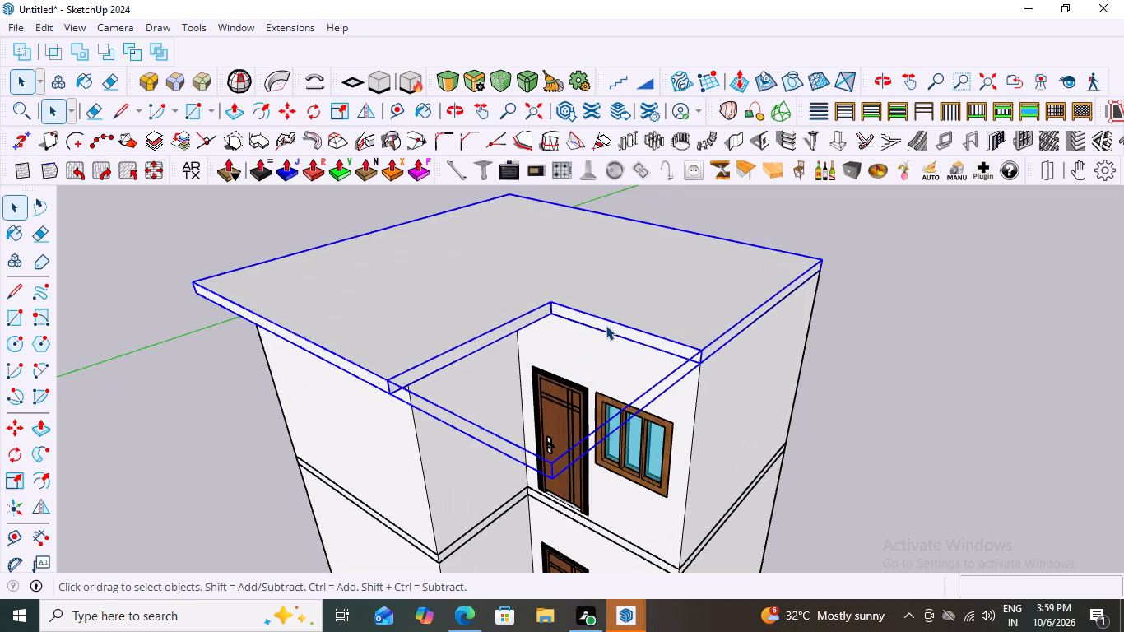
click(606, 325)
click(606, 325)
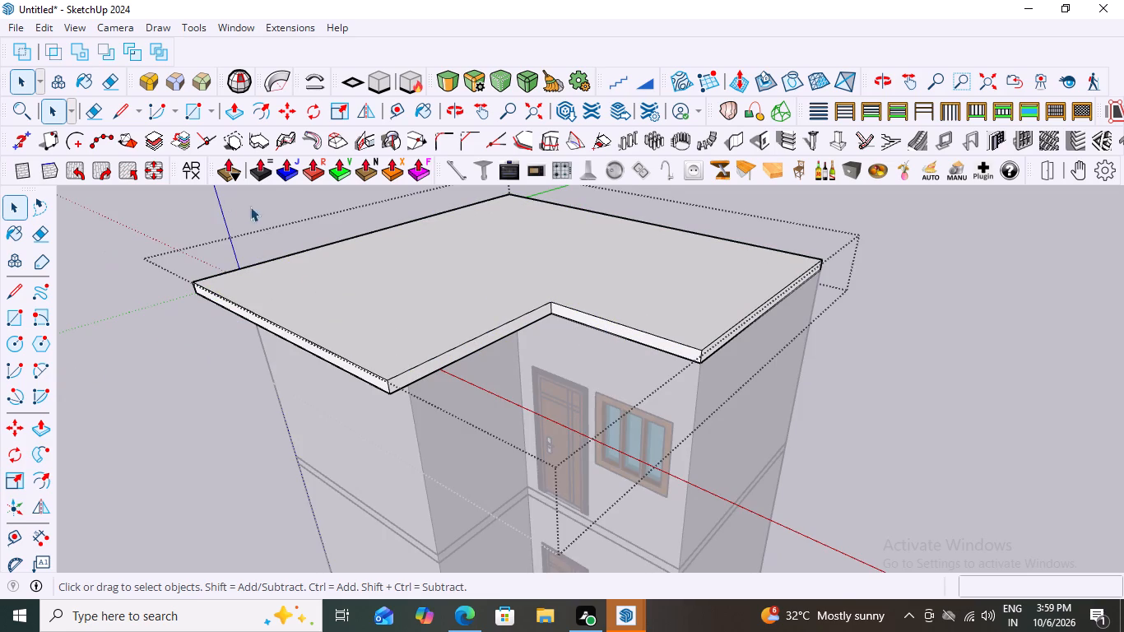
click(290, 168)
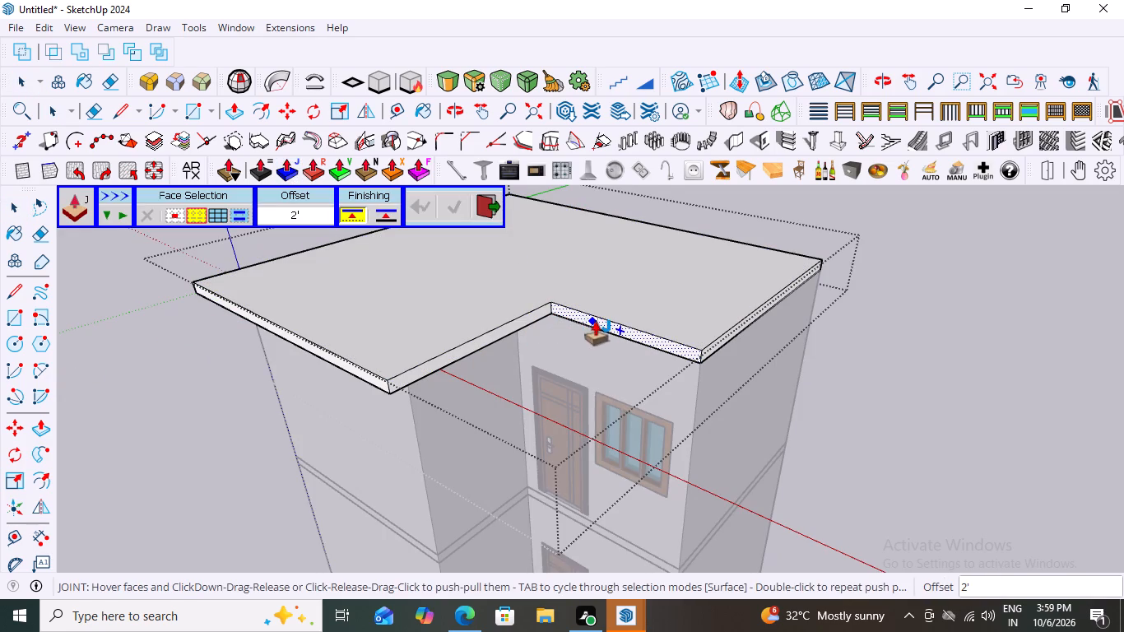
click(595, 321)
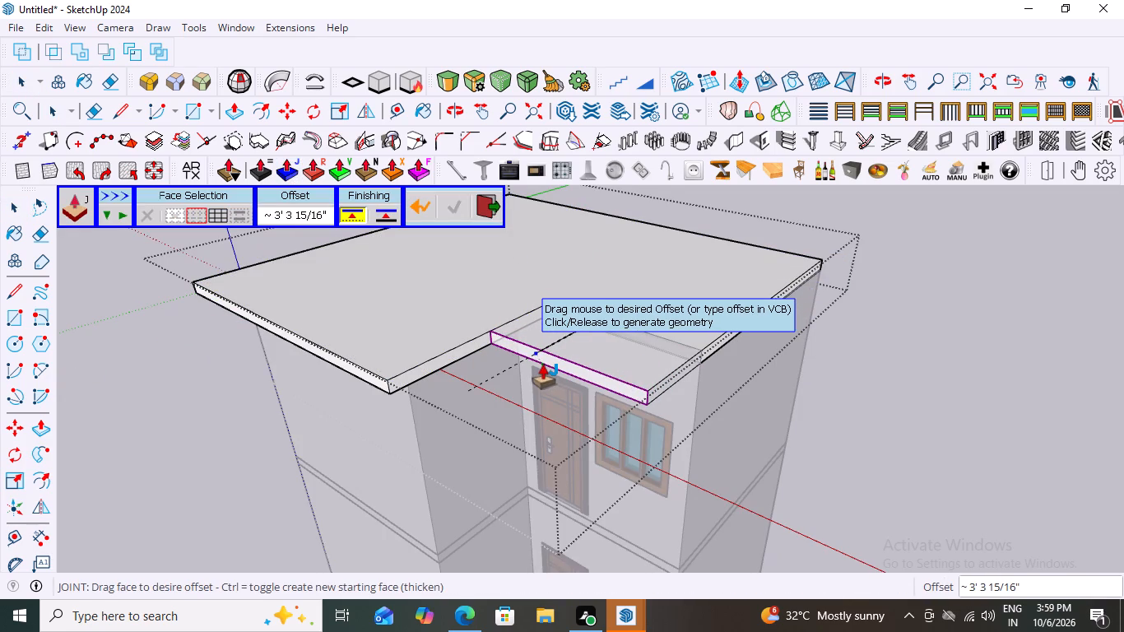
key(2)
key(apostrophe)
key(Return)
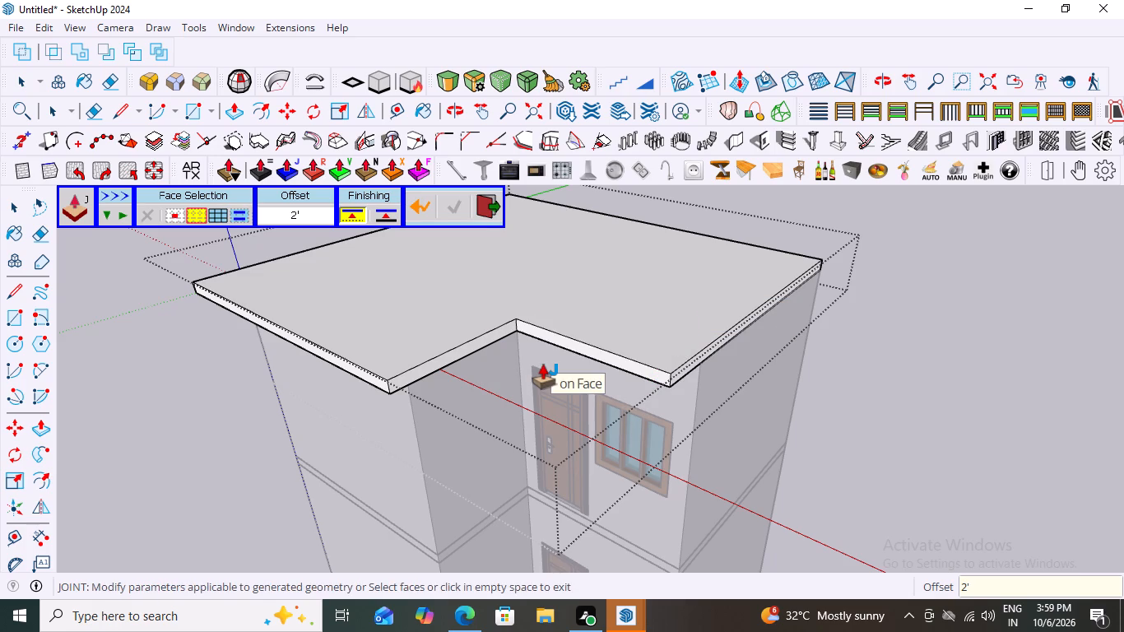
key(space)
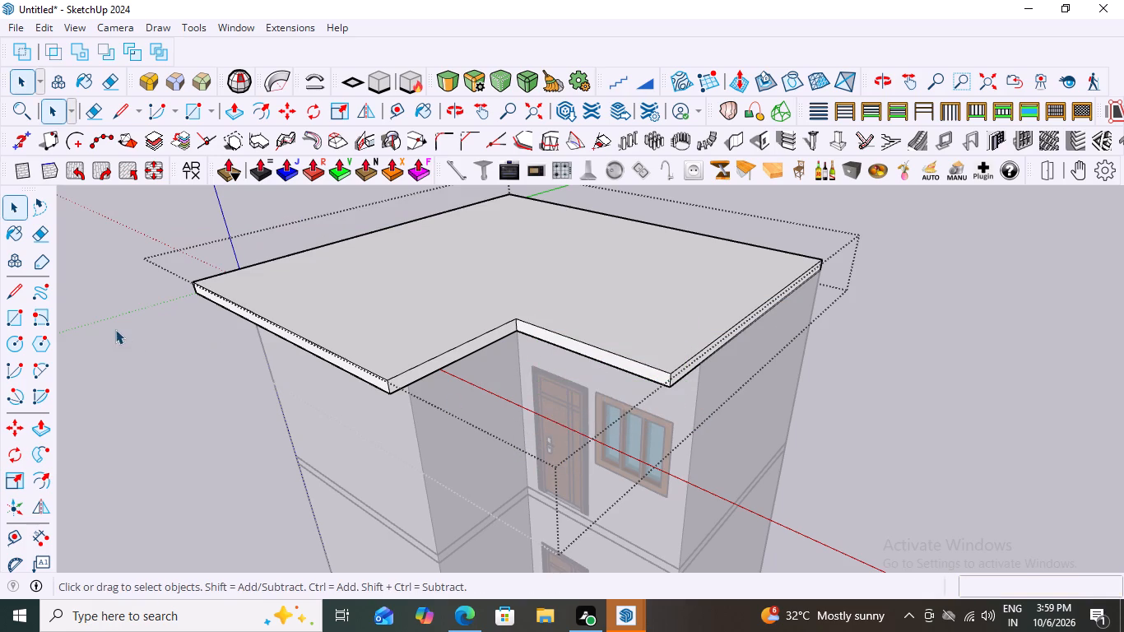
click(109, 304)
Examine the roof slab's overhangs and the whole two-storey house from below, the front and farther away.
scroll(209, 387, down, 3)
middle_drag(527, 399, 517, 175)
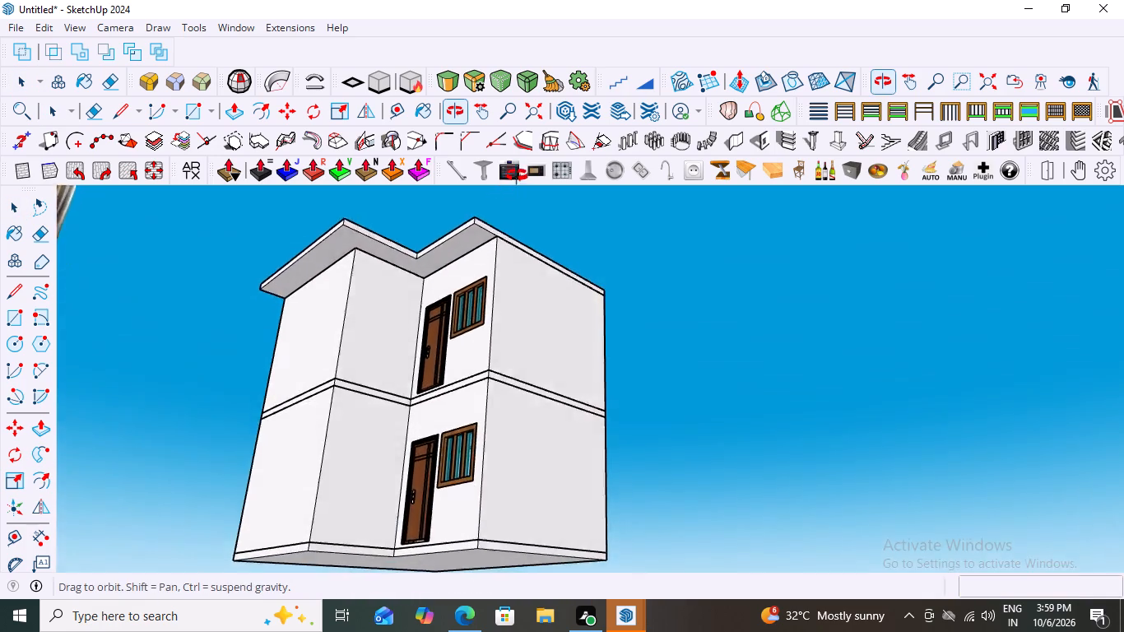
middle_drag(517, 175, 653, 211)
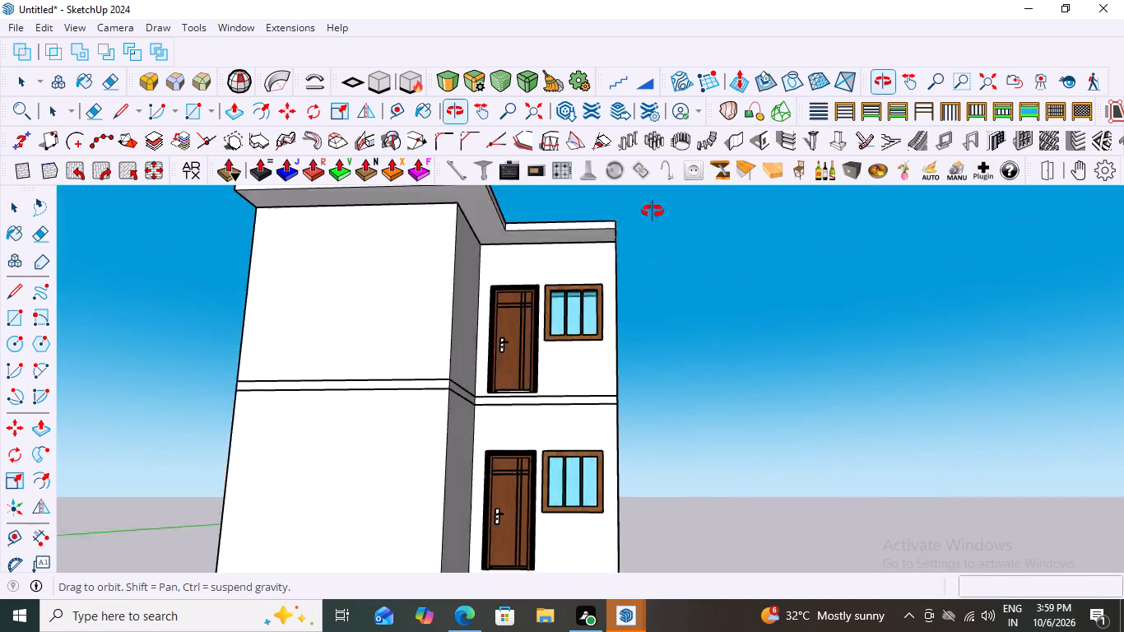
middle_drag(653, 211, 555, 297)
scroll(736, 395, down, 3)
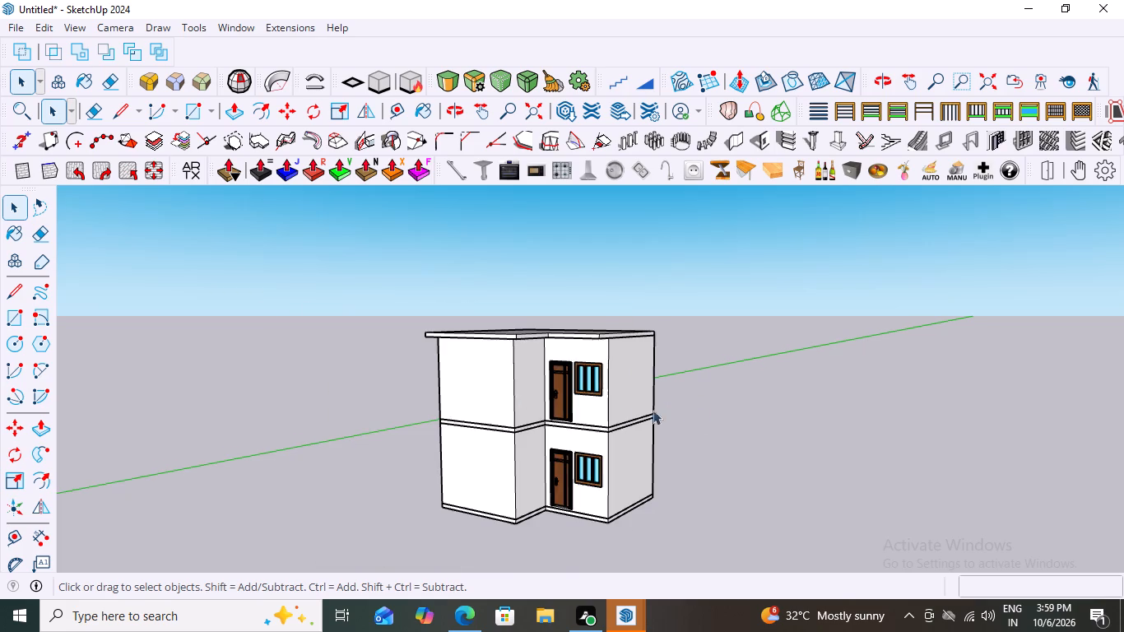
scroll(726, 411, down, 2)
scroll(843, 432, down, 2)
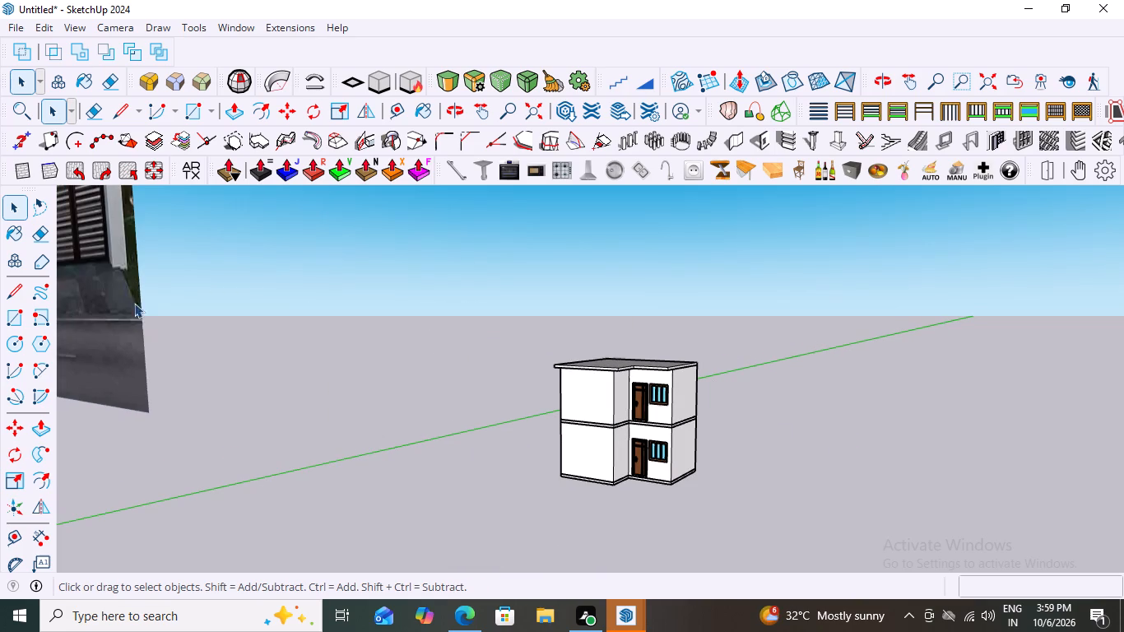
scroll(767, 393, down, 1)
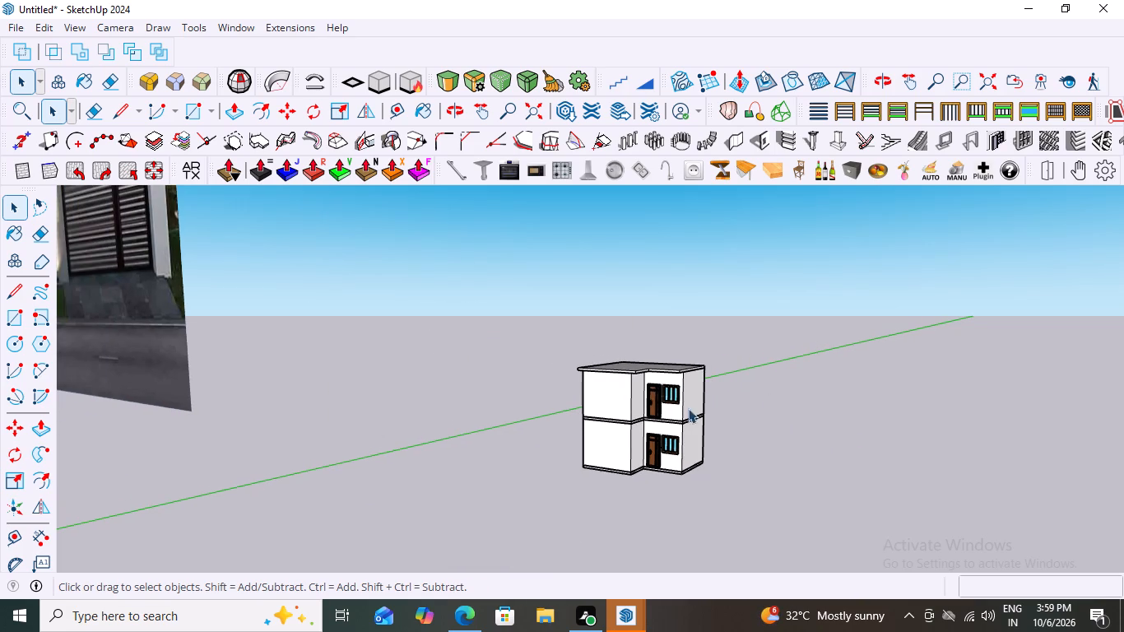
scroll(754, 178, down, 1)
middle_drag(728, 451, 1040, 451)
middle_drag(736, 379, 586, 374)
scroll(639, 366, up, 7)
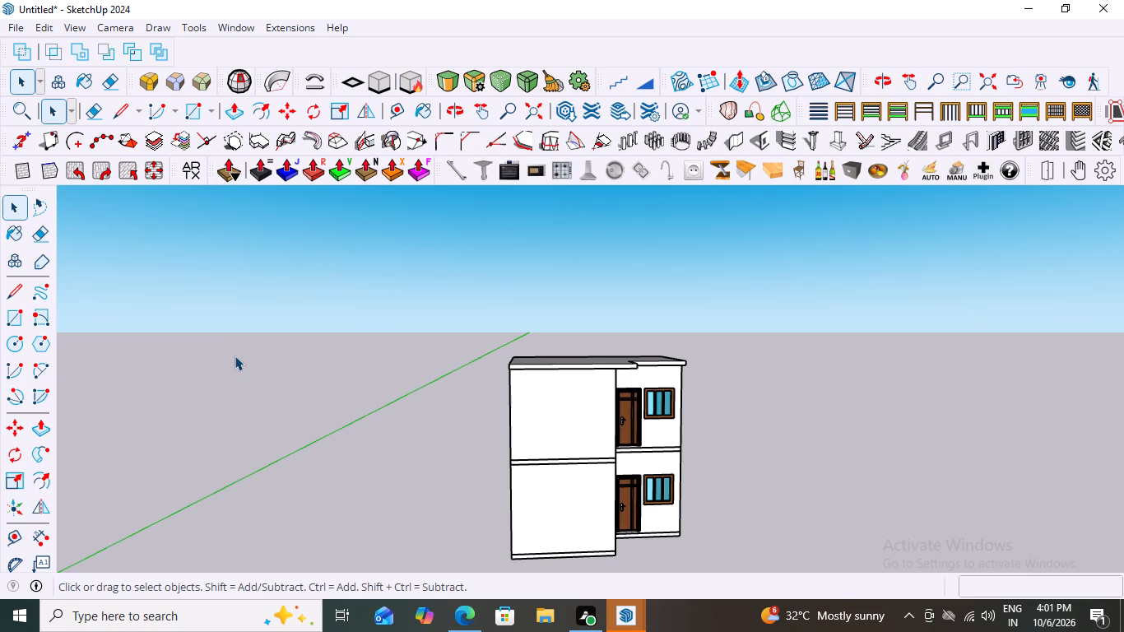
scroll(570, 472, down, 7)
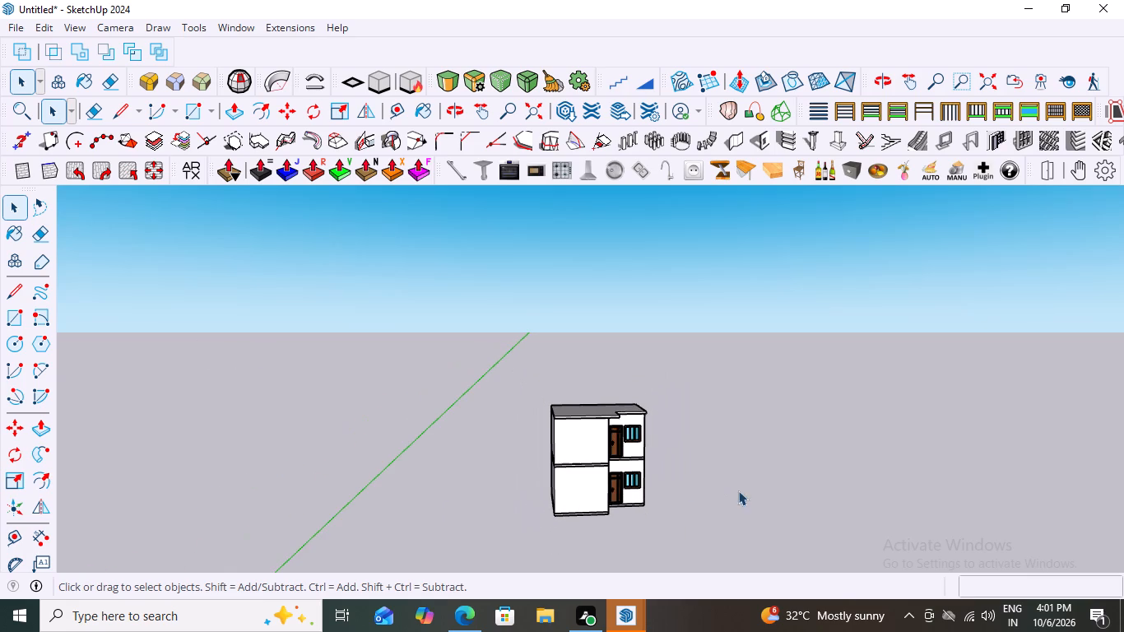
scroll(632, 488, up, 4)
scroll(571, 430, down, 10)
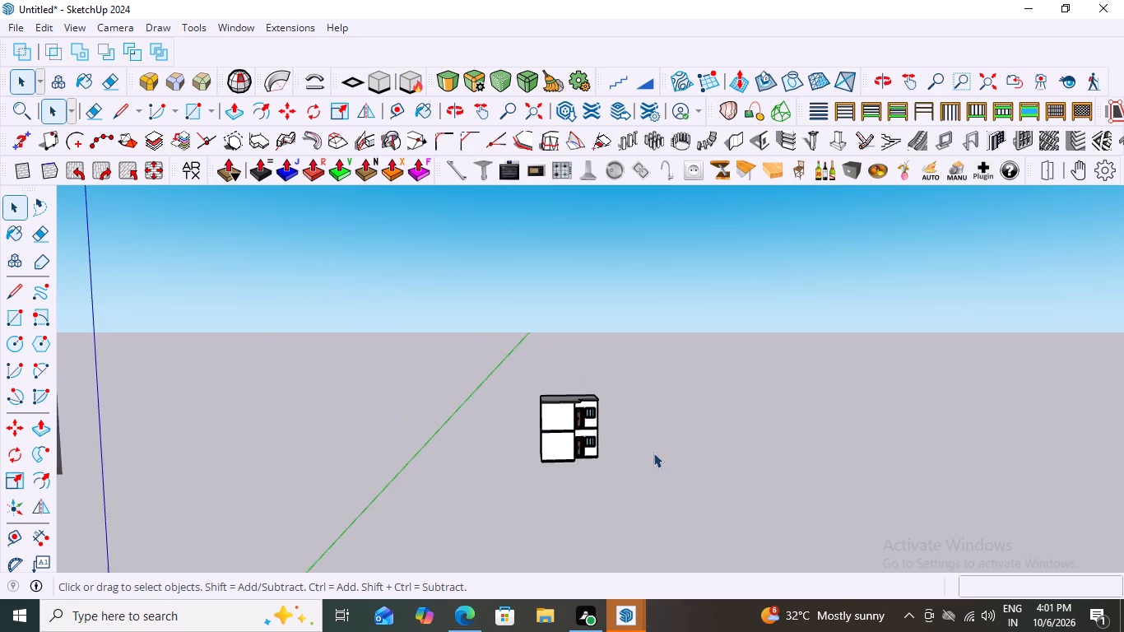
scroll(641, 449, up, 4)
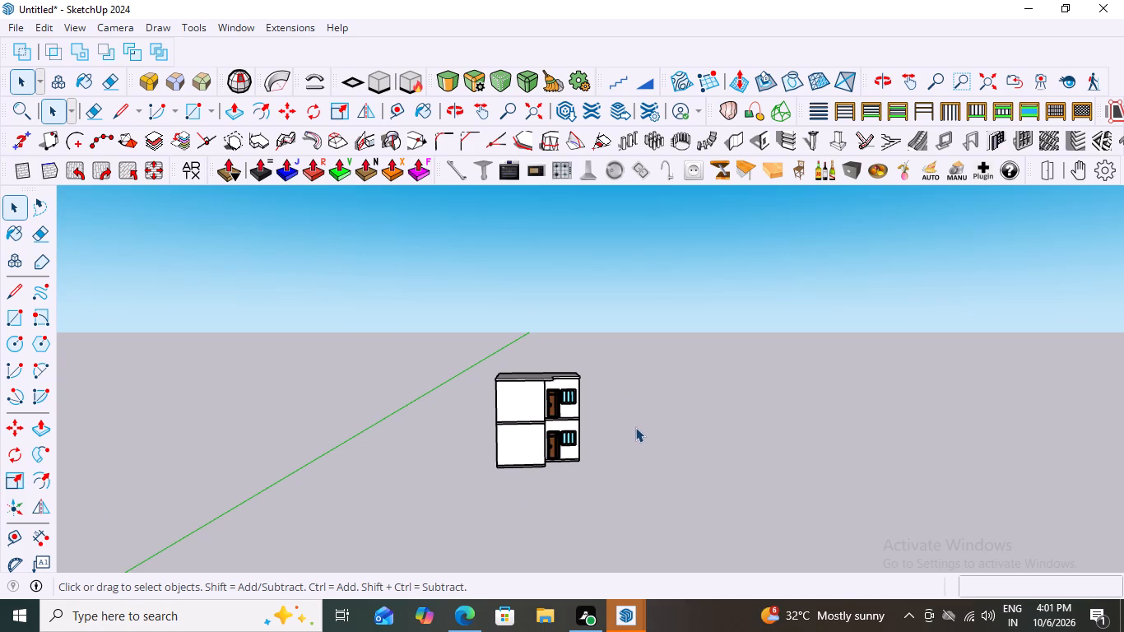
scroll(556, 402, down, 3)
scroll(561, 445, up, 8)
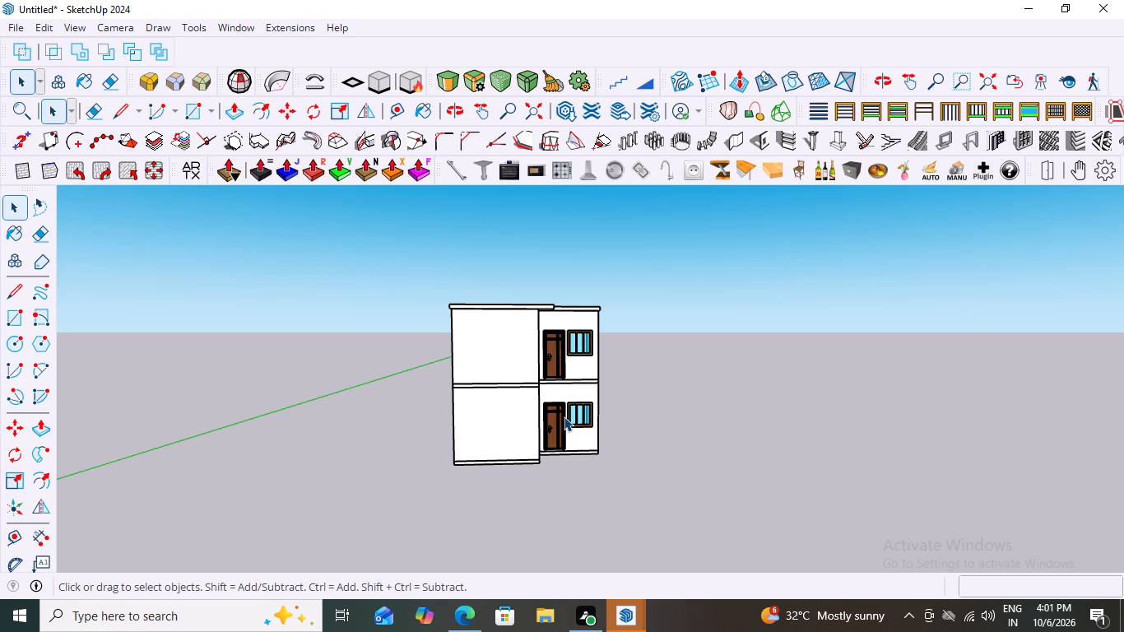
scroll(527, 373, down, 3)
middle_drag(544, 332, 526, 402)
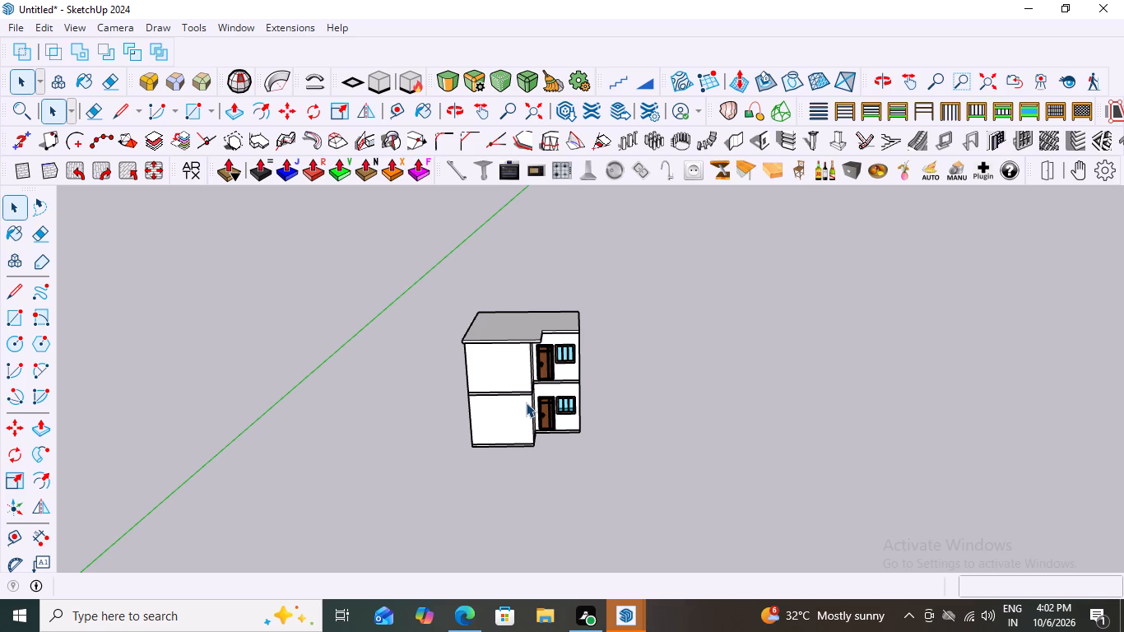
scroll(528, 397, up, 2)
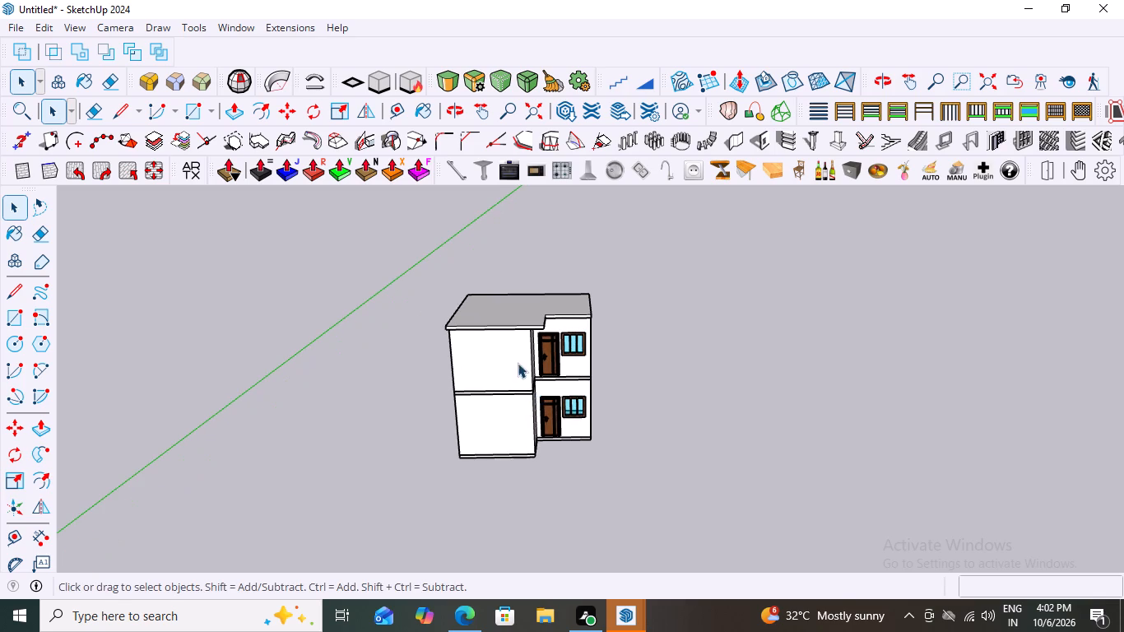
middle_drag(516, 355, 508, 322)
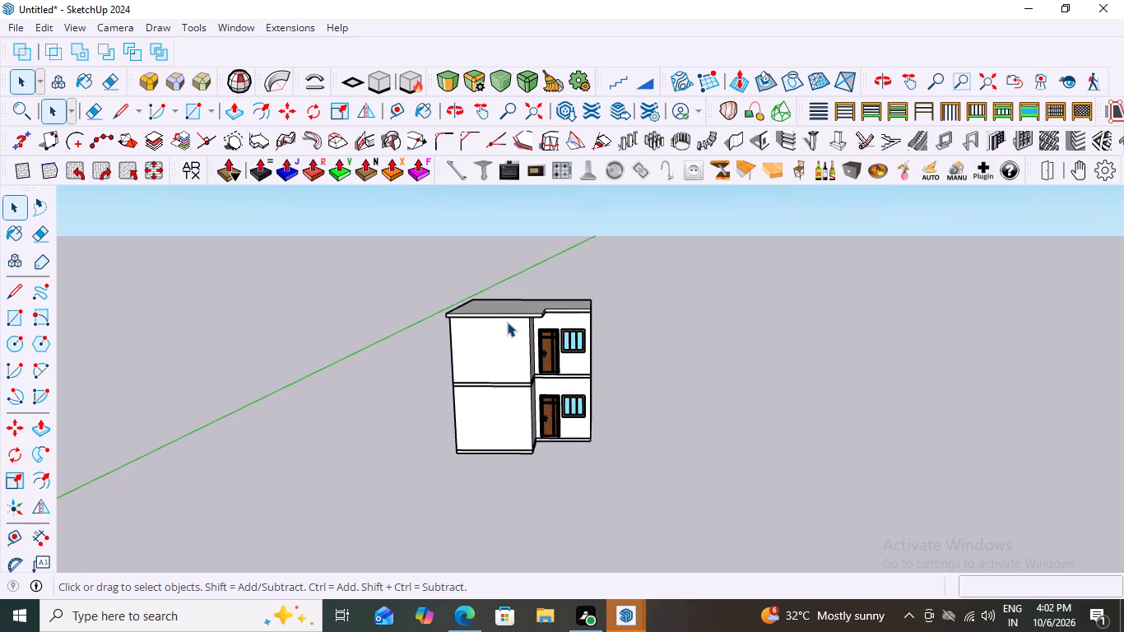
scroll(513, 398, up, 2)
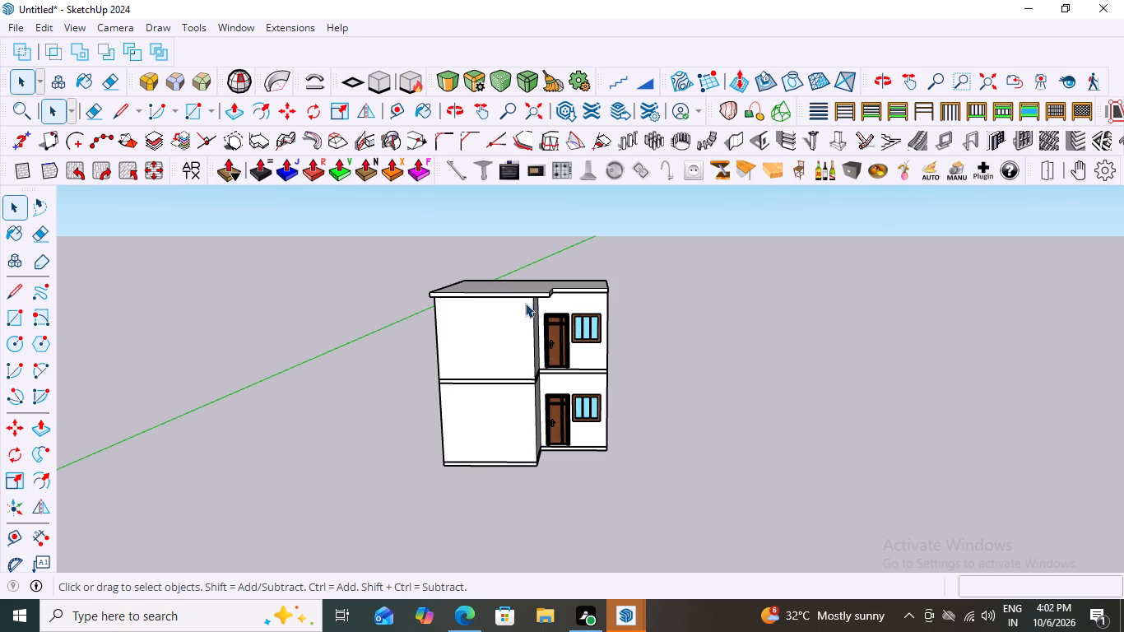
Draw a rectangle about 4' 7" by 5' 1" on the roof slab's top along the projecting front edge, and group it.
middle_drag(536, 322, 560, 452)
scroll(468, 379, up, 2)
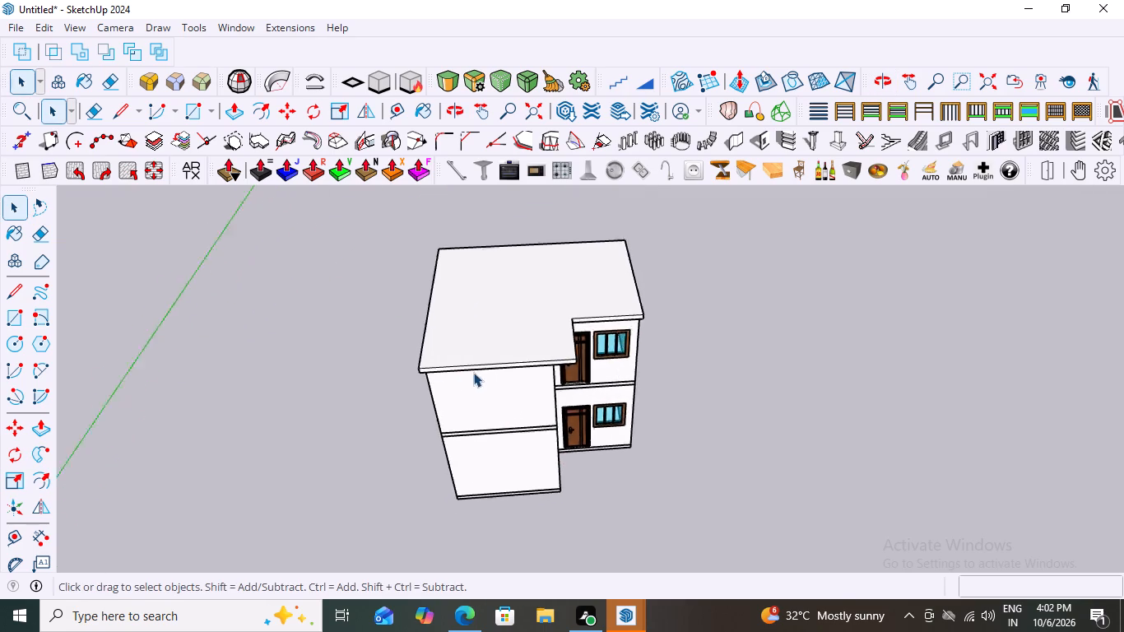
scroll(473, 372, up, 2)
key(r)
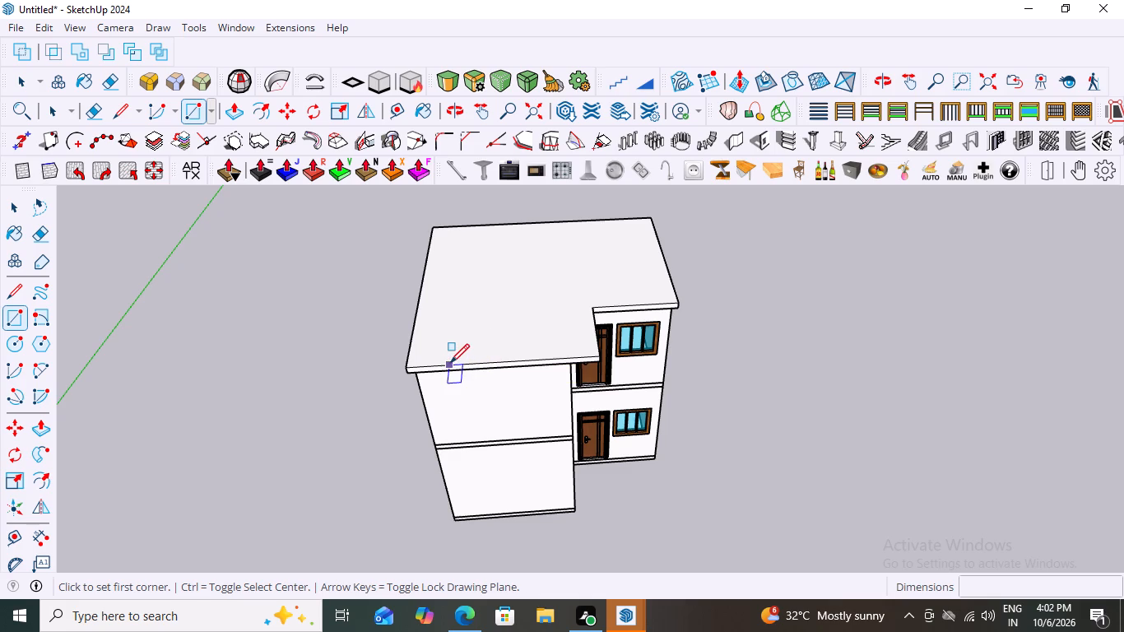
click(457, 364)
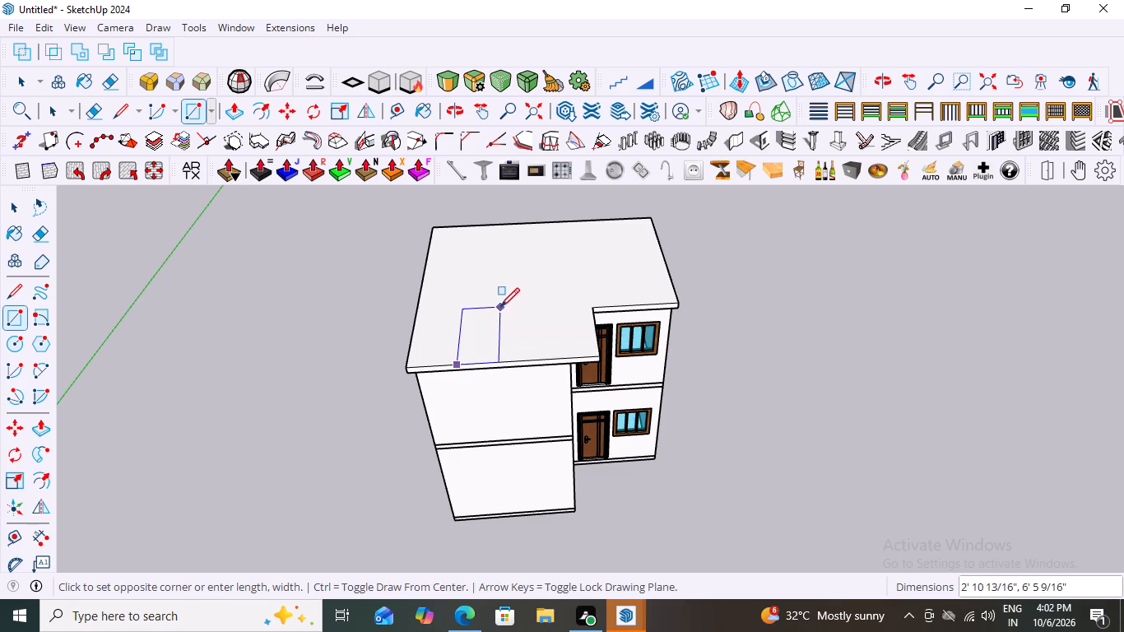
click(523, 317)
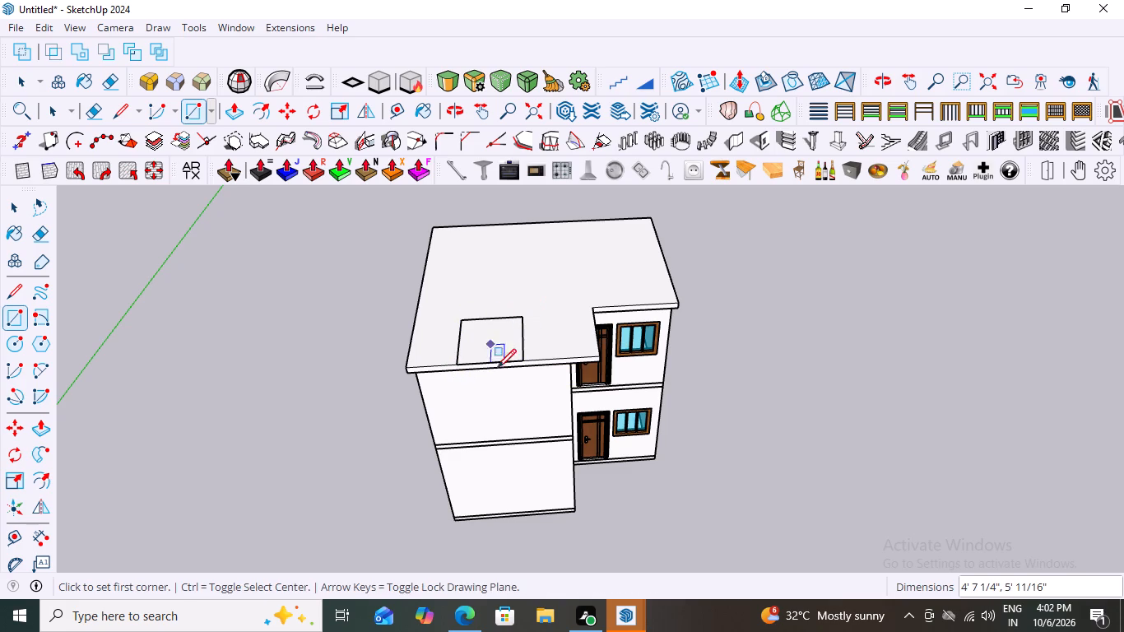
key(space)
double_click(475, 343)
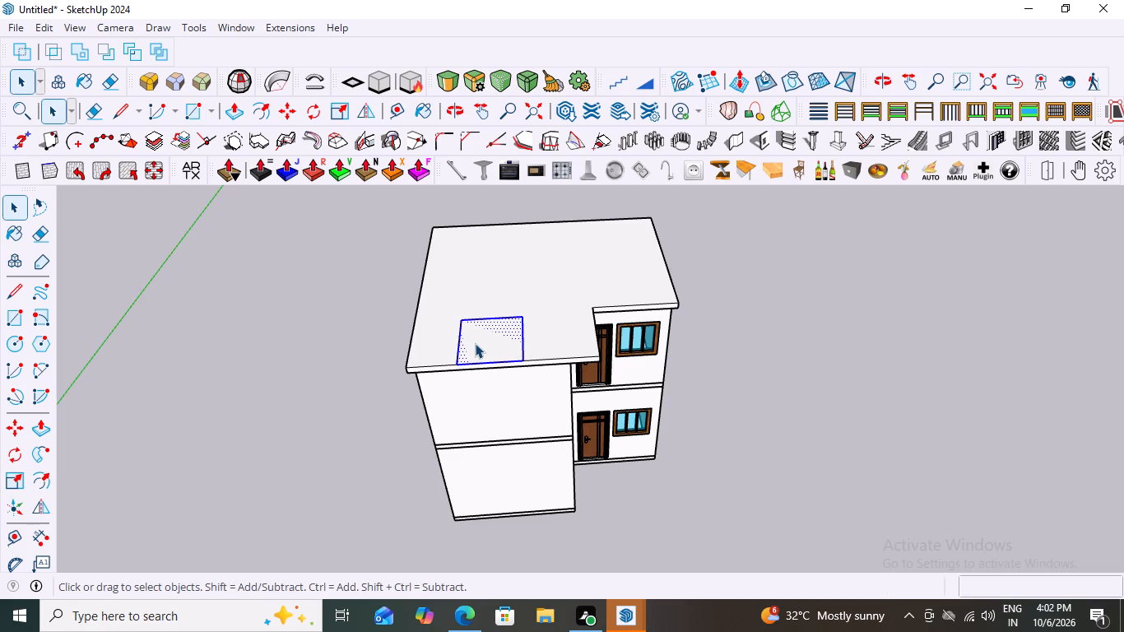
right_click(471, 347)
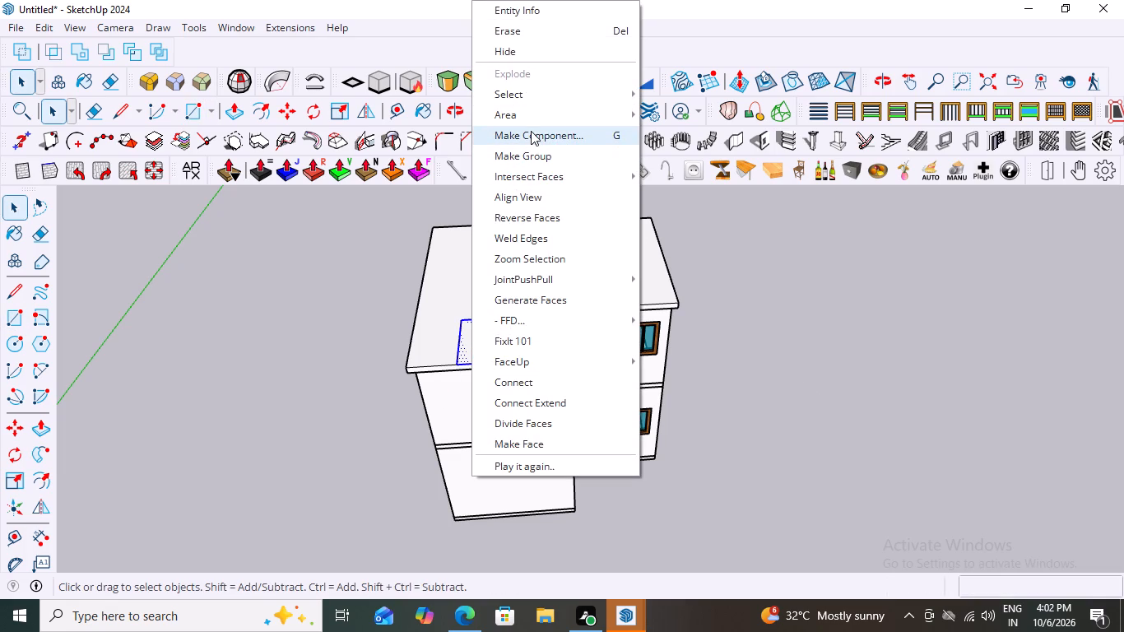
click(531, 158)
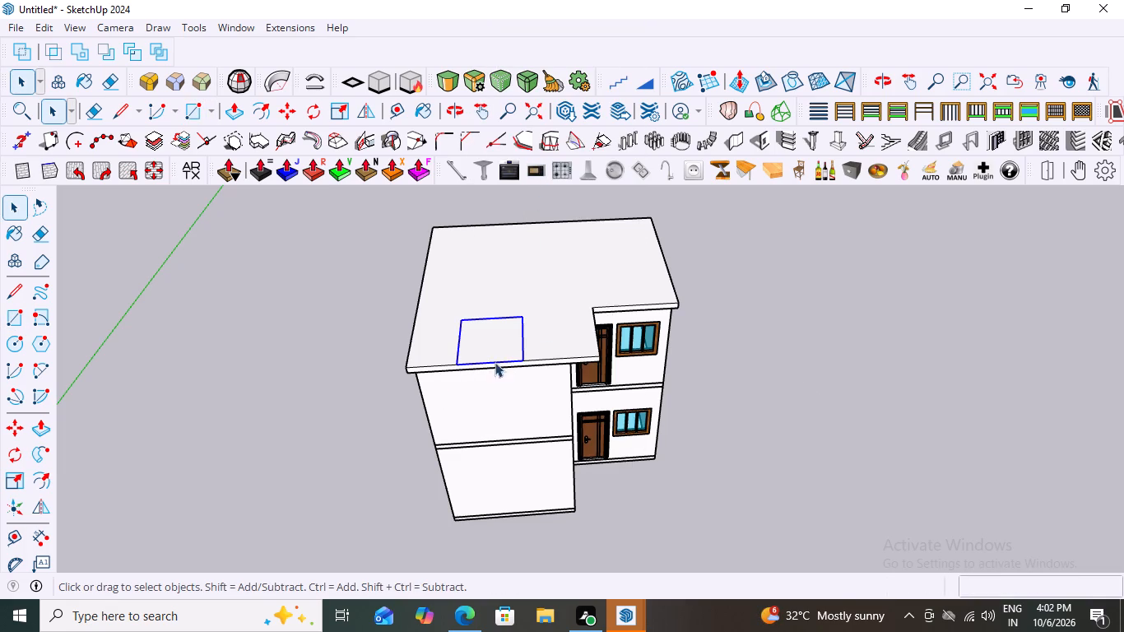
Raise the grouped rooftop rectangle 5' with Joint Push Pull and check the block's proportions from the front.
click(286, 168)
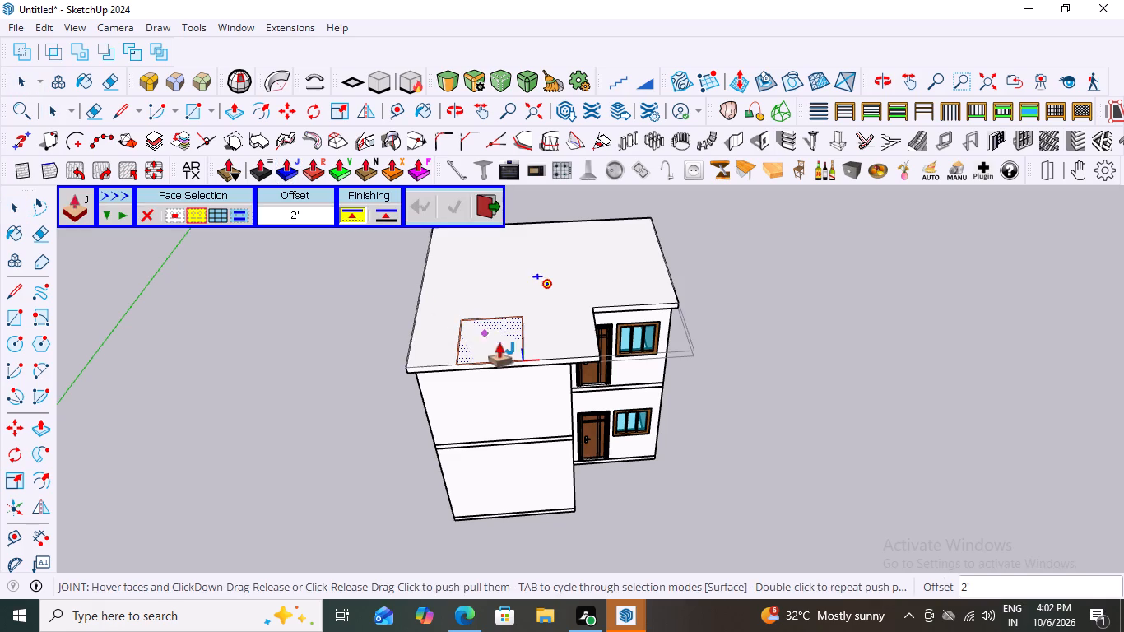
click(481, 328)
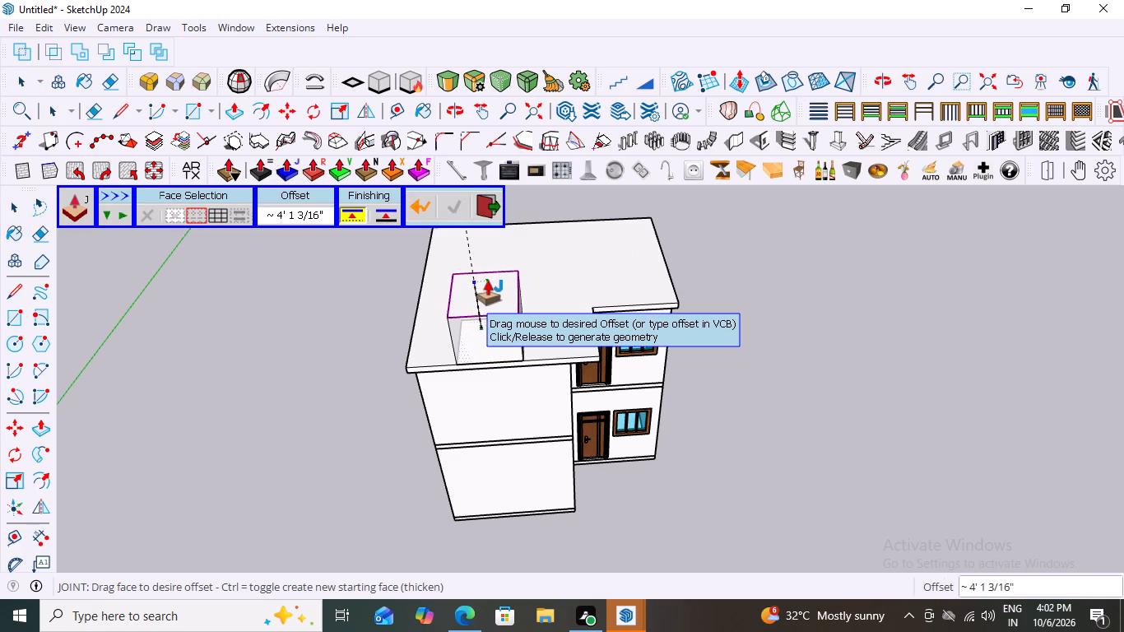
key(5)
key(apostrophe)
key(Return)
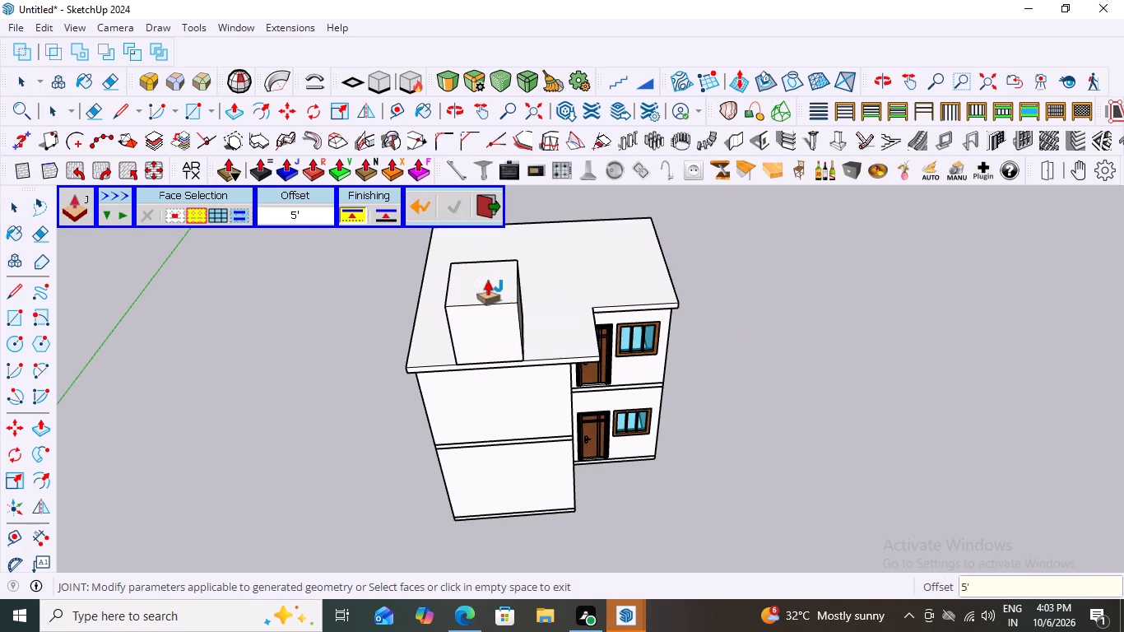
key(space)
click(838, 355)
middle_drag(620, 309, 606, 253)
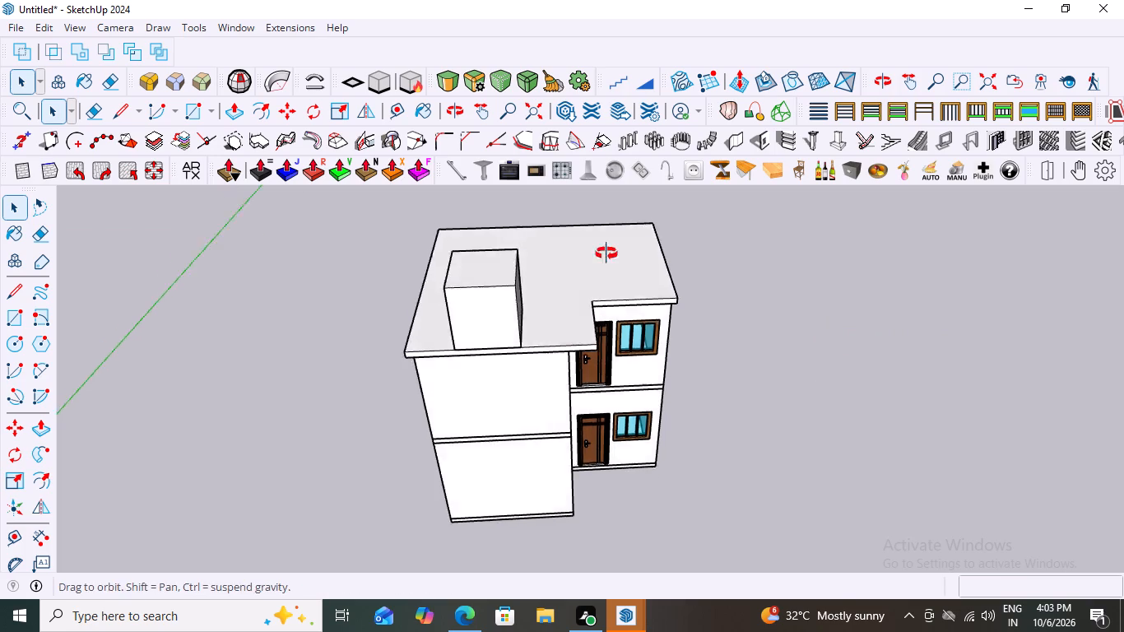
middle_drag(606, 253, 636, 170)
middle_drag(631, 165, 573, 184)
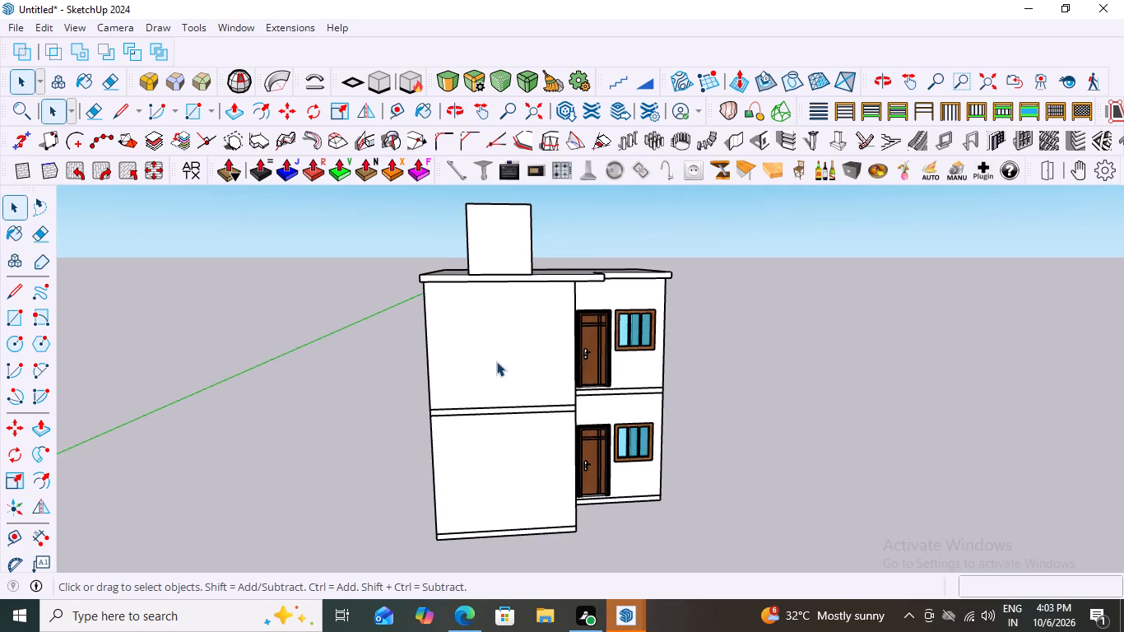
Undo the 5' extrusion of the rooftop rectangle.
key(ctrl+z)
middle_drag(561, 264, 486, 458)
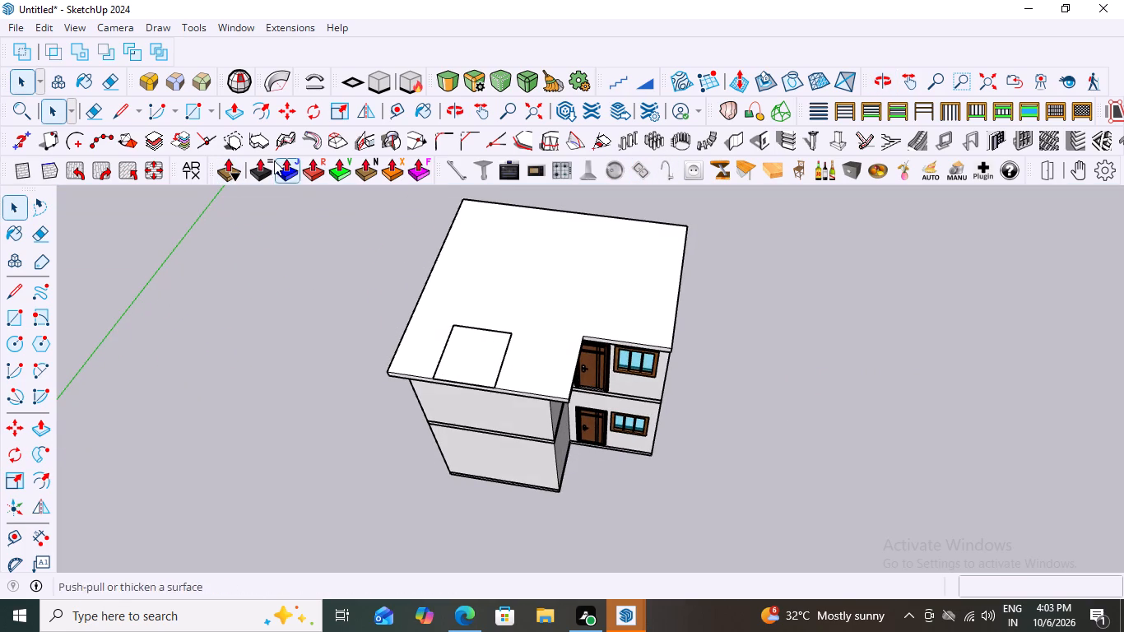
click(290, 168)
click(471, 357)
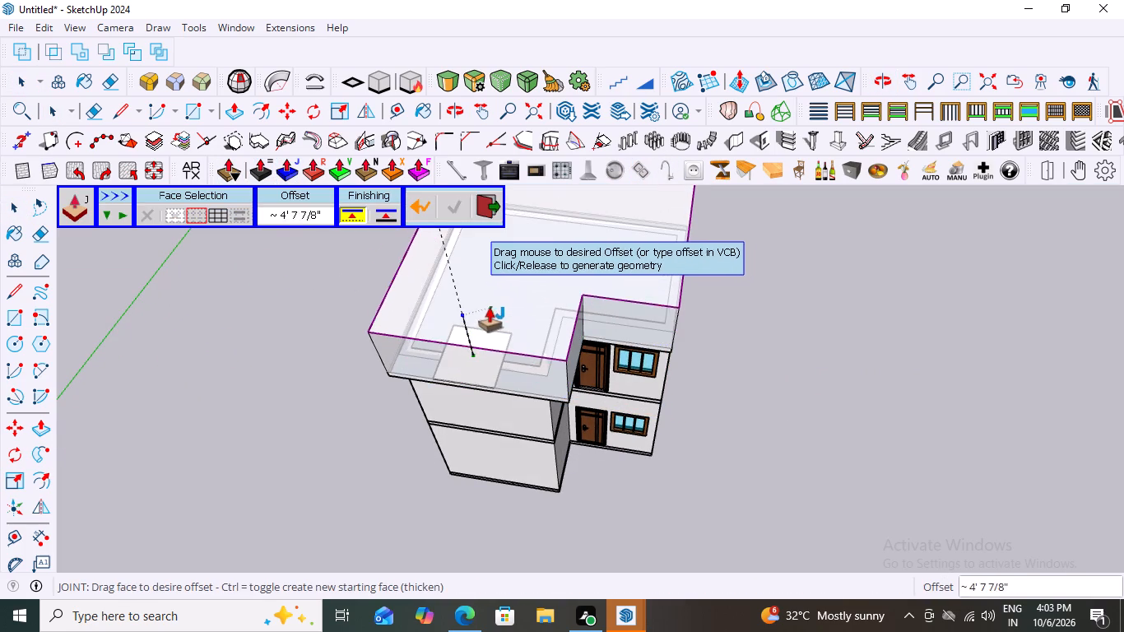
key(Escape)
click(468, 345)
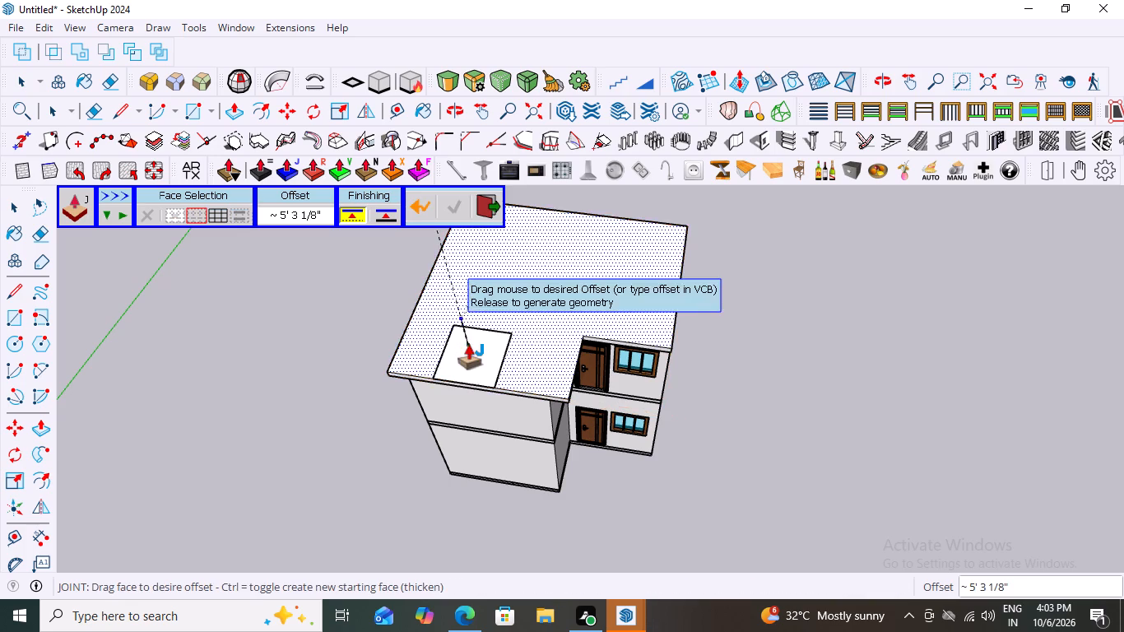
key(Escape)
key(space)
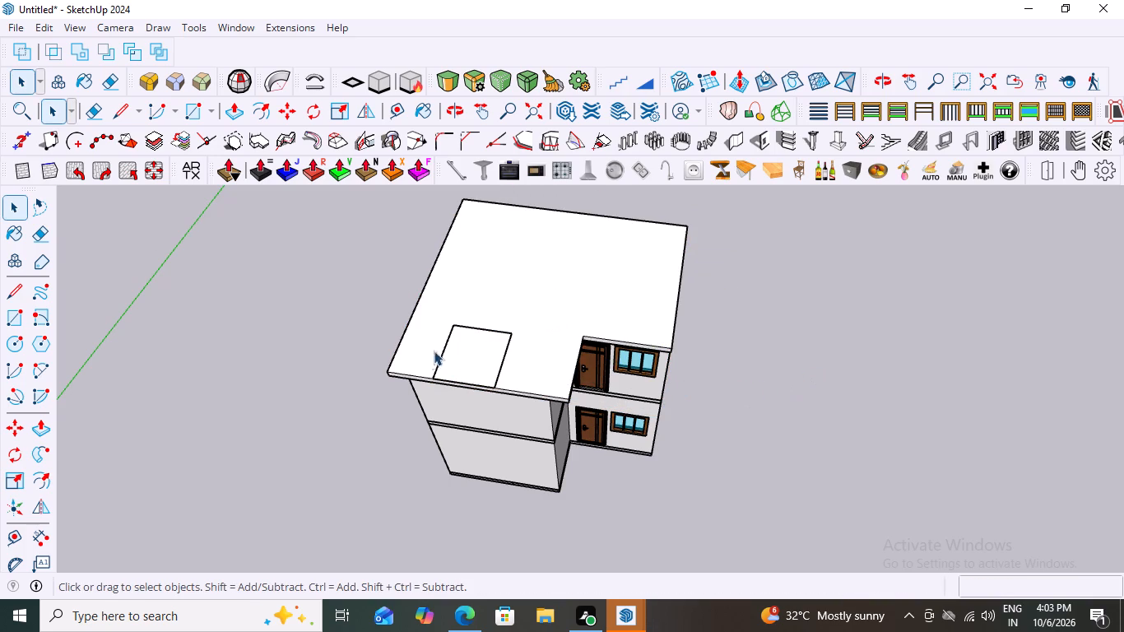
Raise the grouped rectangle on the roof slab 4' with Joint Push Pull.
click(466, 360)
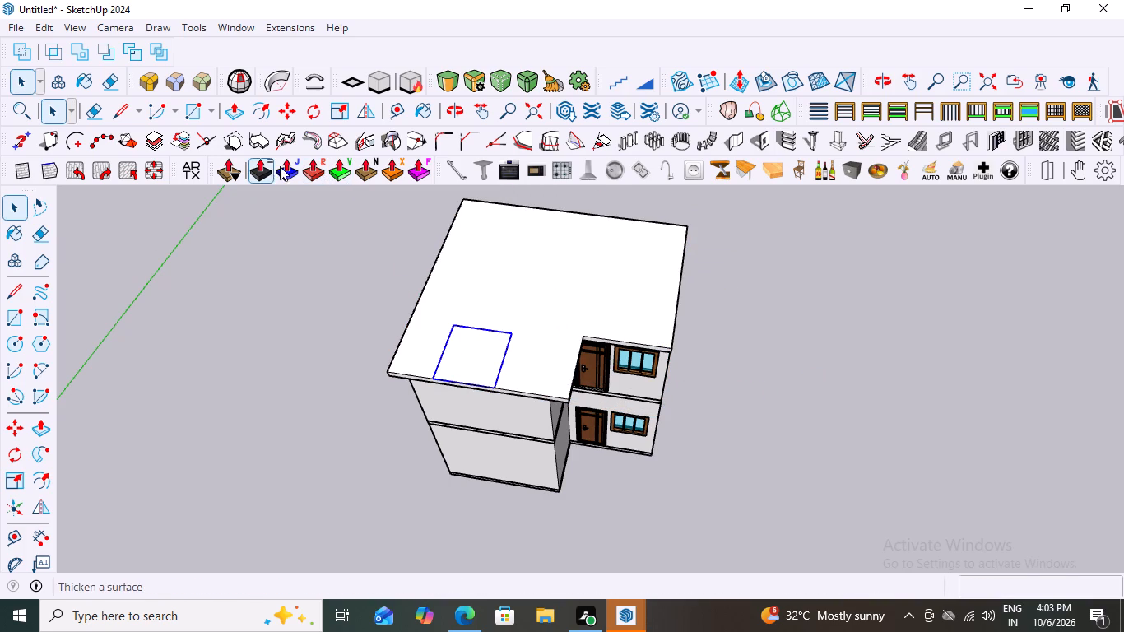
click(286, 170)
click(467, 345)
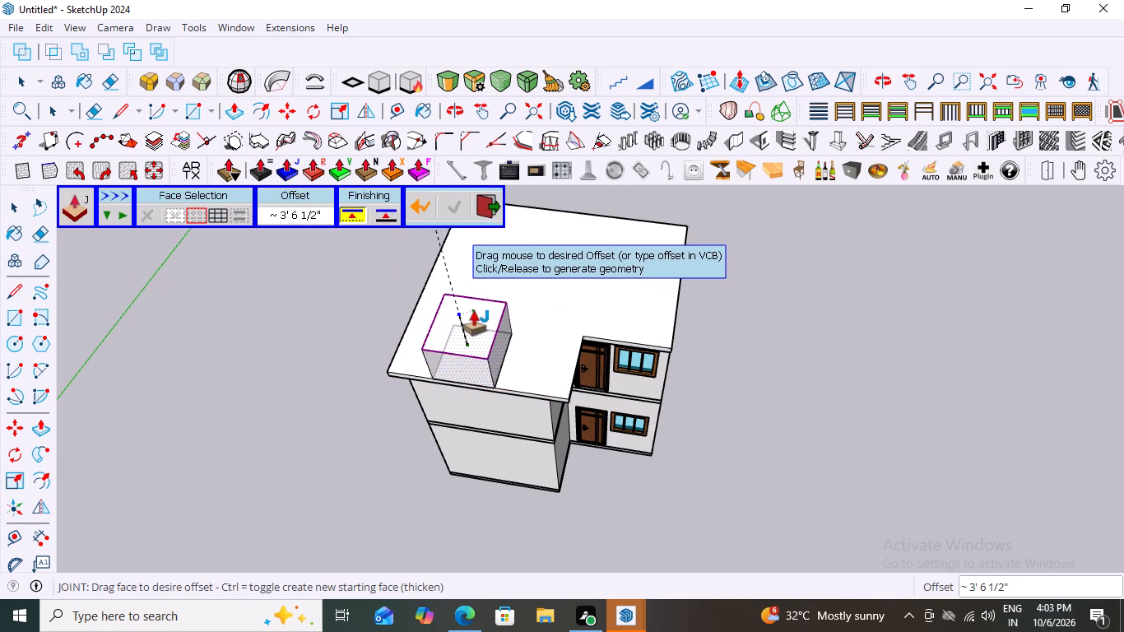
text(4')
key(Return)
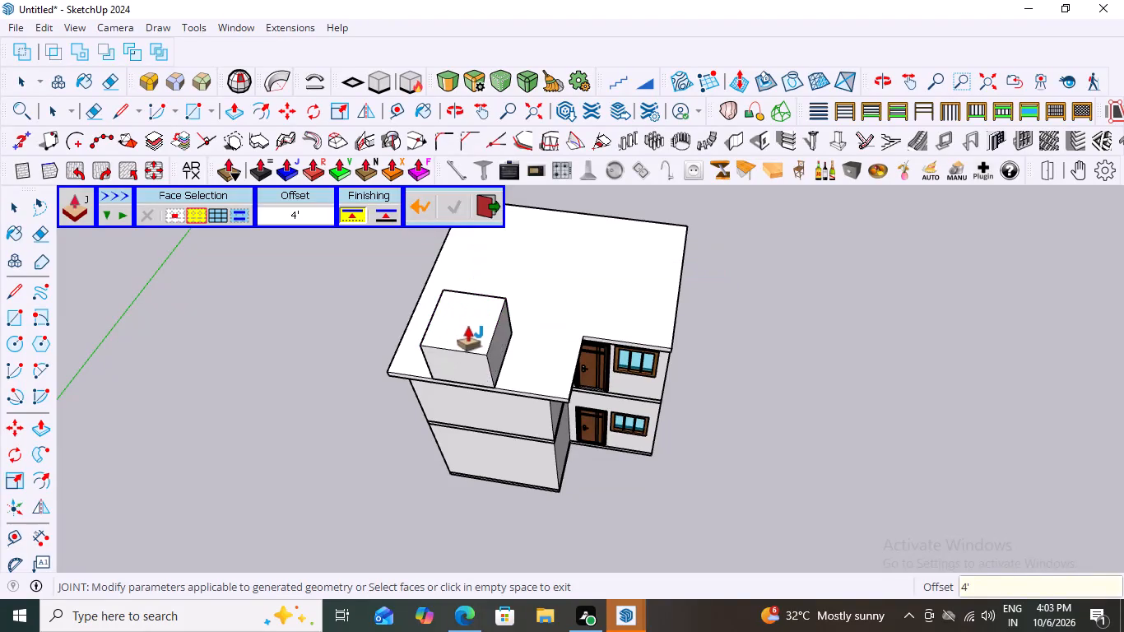
key(space)
click(731, 305)
Examine the raised rooftop block's height and position against the house from the front, above and below.
middle_drag(627, 390, 753, 227)
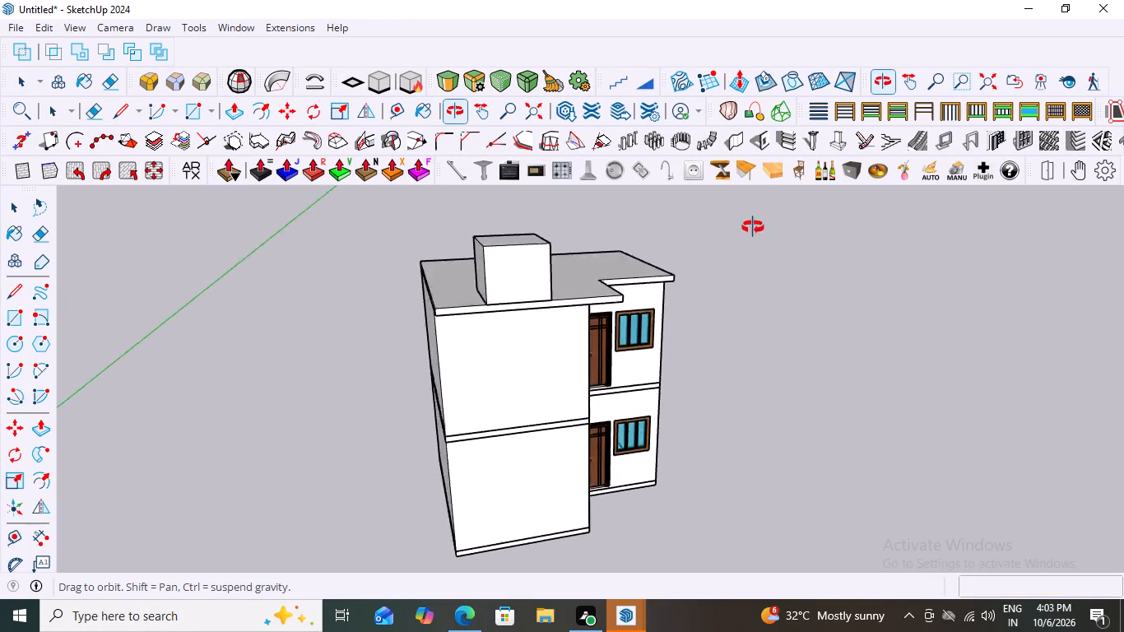
middle_drag(753, 227, 667, 145)
scroll(582, 339, down, 4)
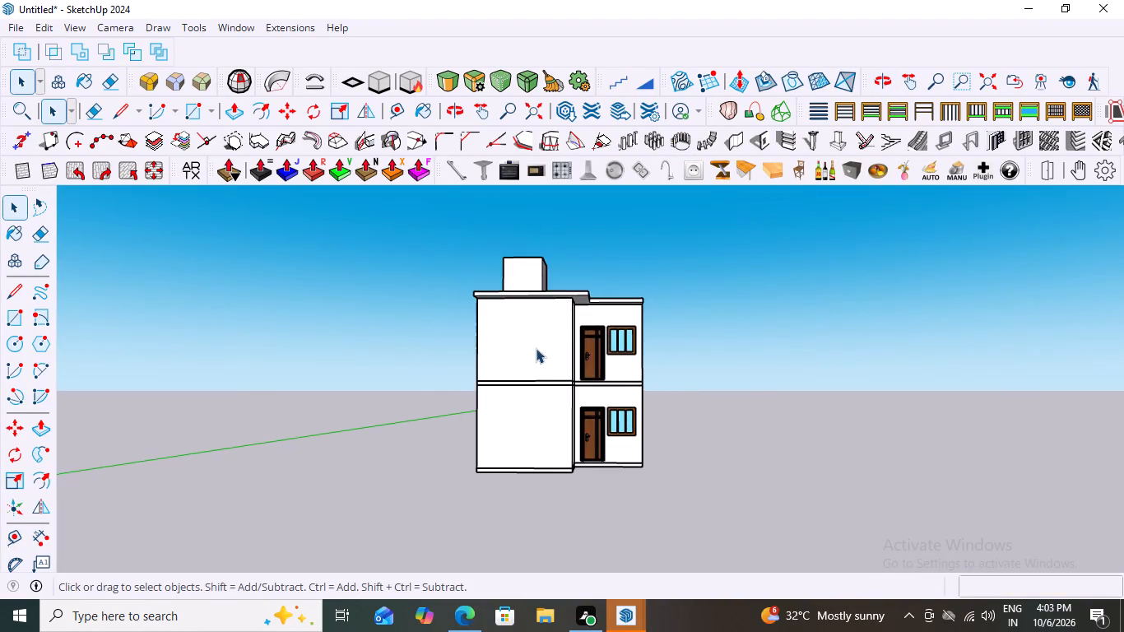
middle_drag(542, 350, 601, 374)
scroll(518, 252, up, 6)
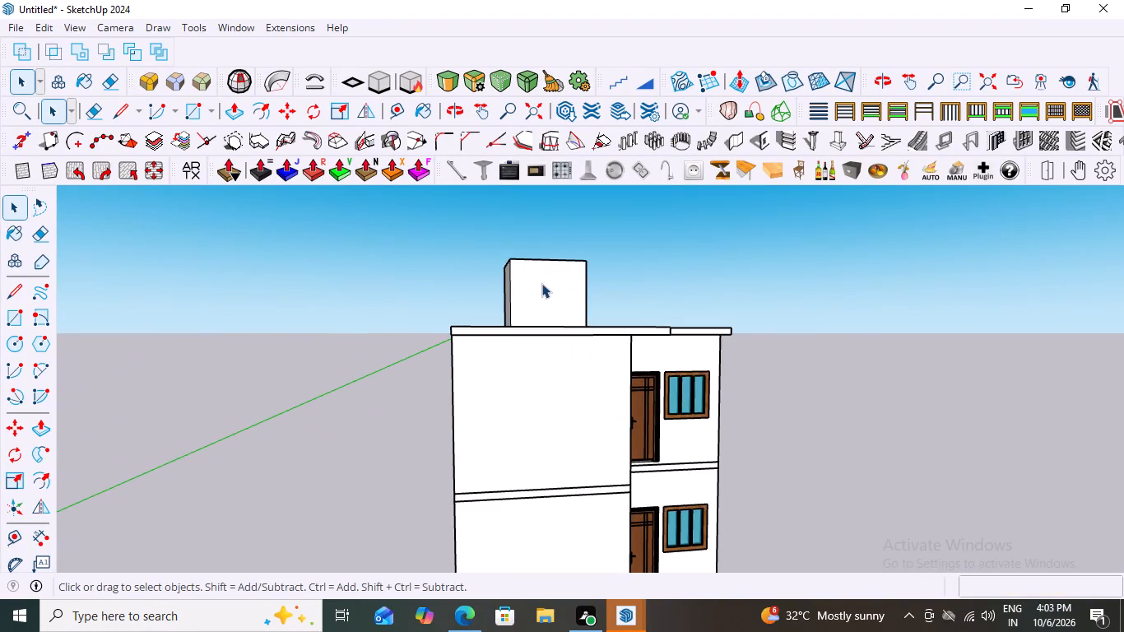
middle_drag(540, 292, 705, 351)
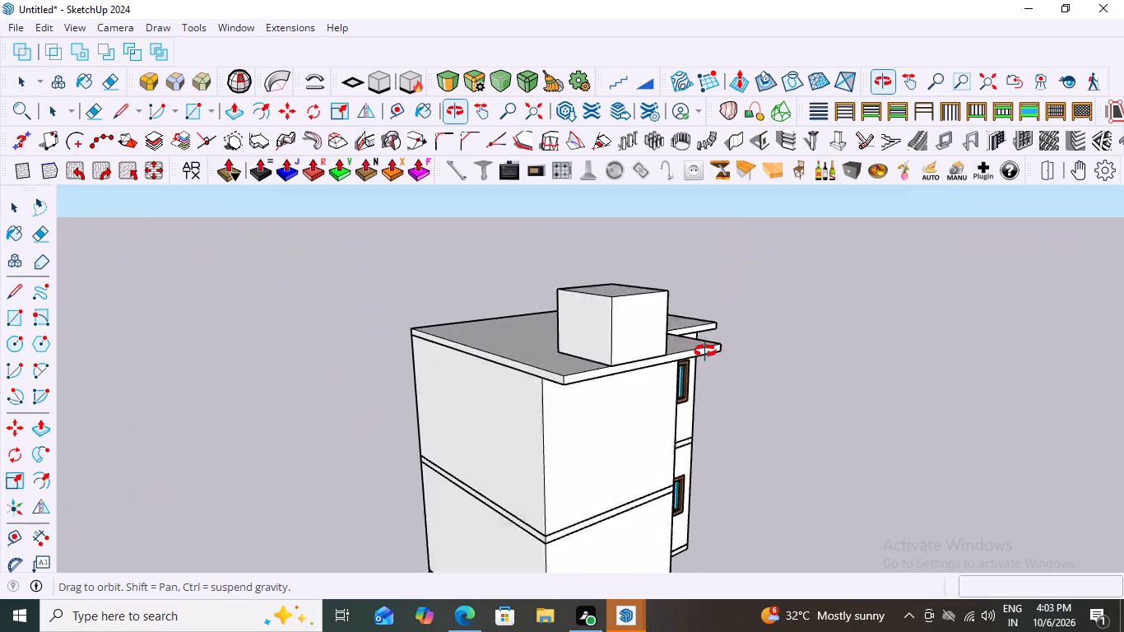
middle_drag(705, 351, 538, 453)
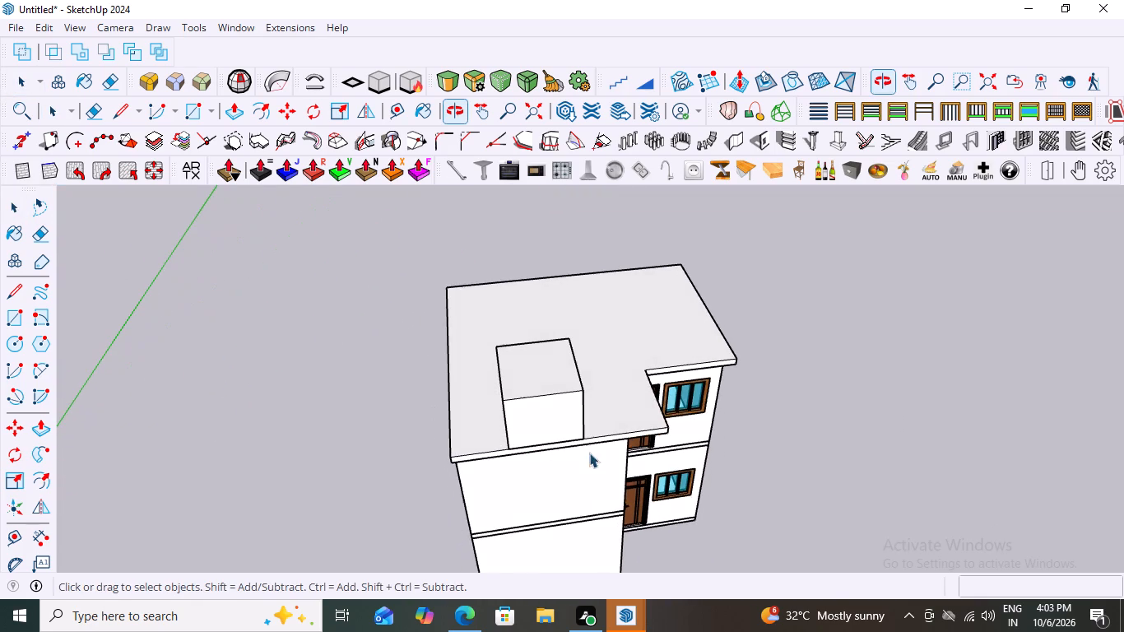
middle_drag(570, 370, 542, 232)
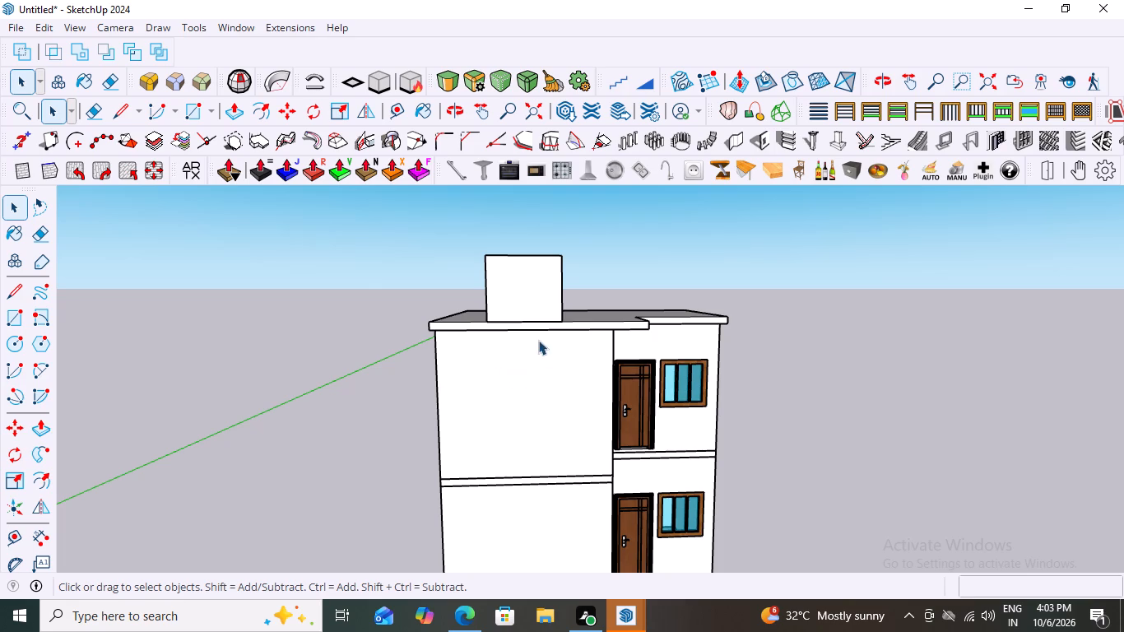
middle_drag(539, 342, 527, 462)
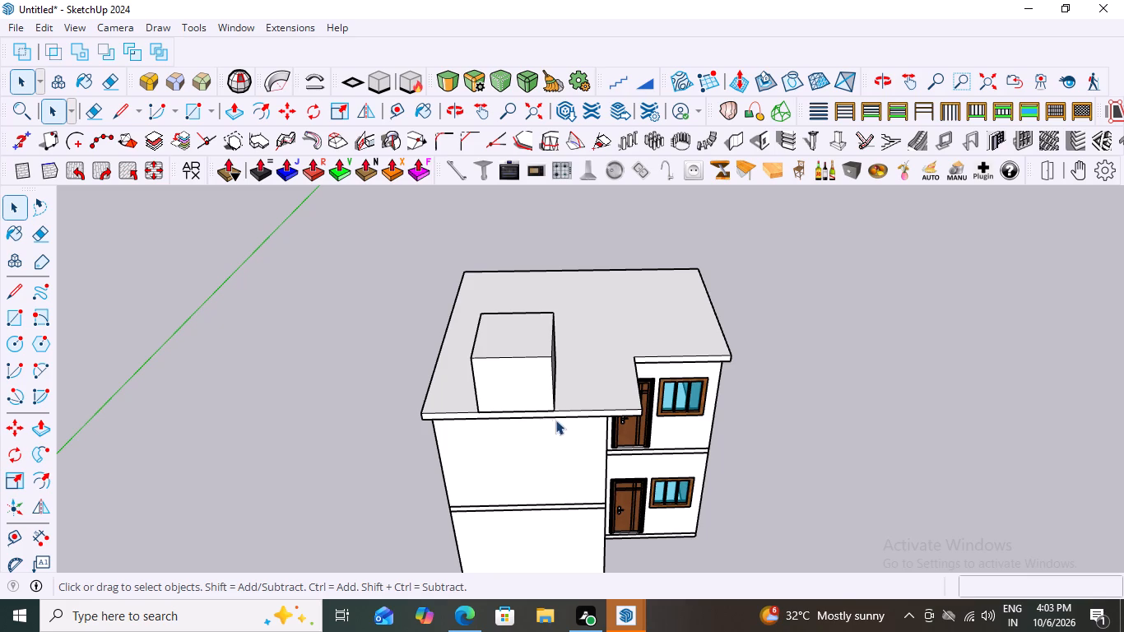
middle_drag(539, 420, 624, 276)
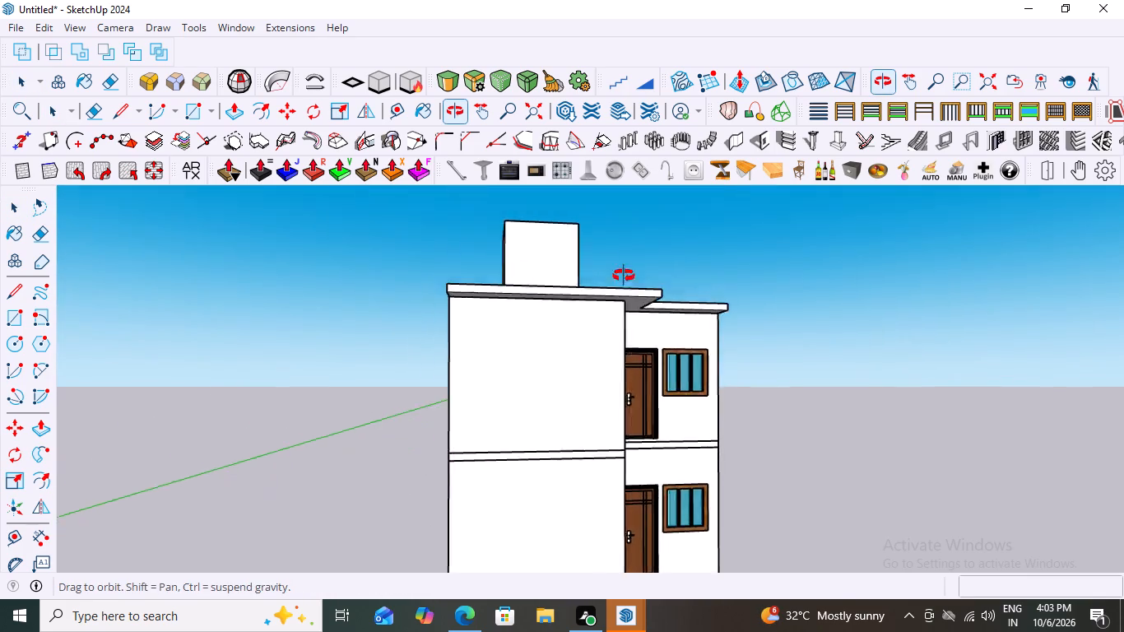
middle_drag(624, 276, 599, 203)
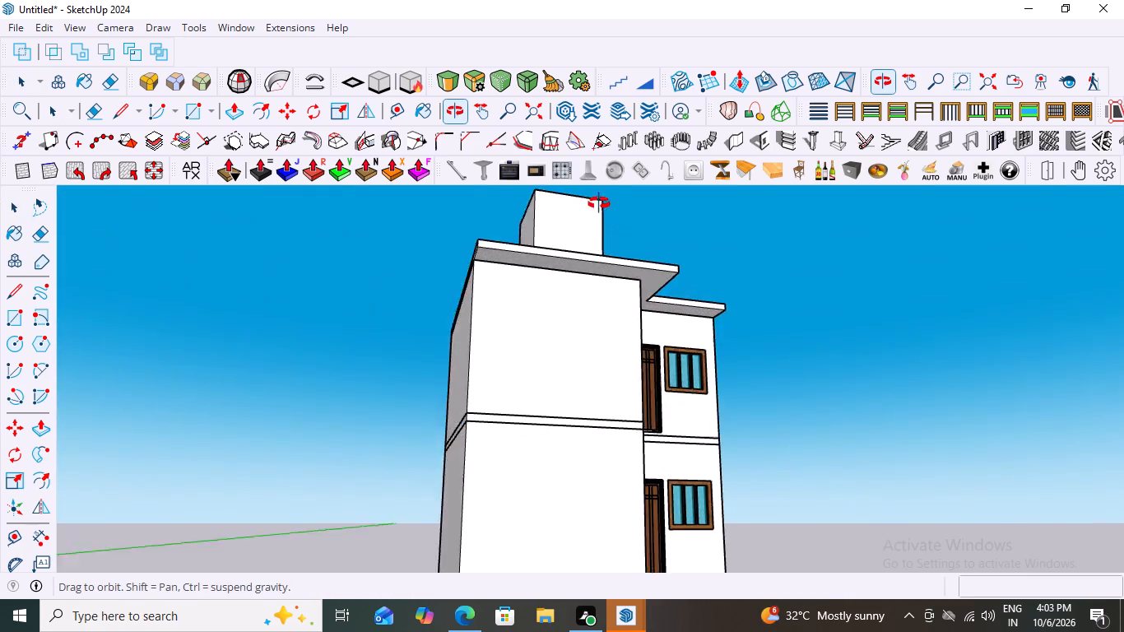
Move the rooftop block about 3' 4" inward from the roof slab's front edge.
middle_drag(599, 203, 797, 363)
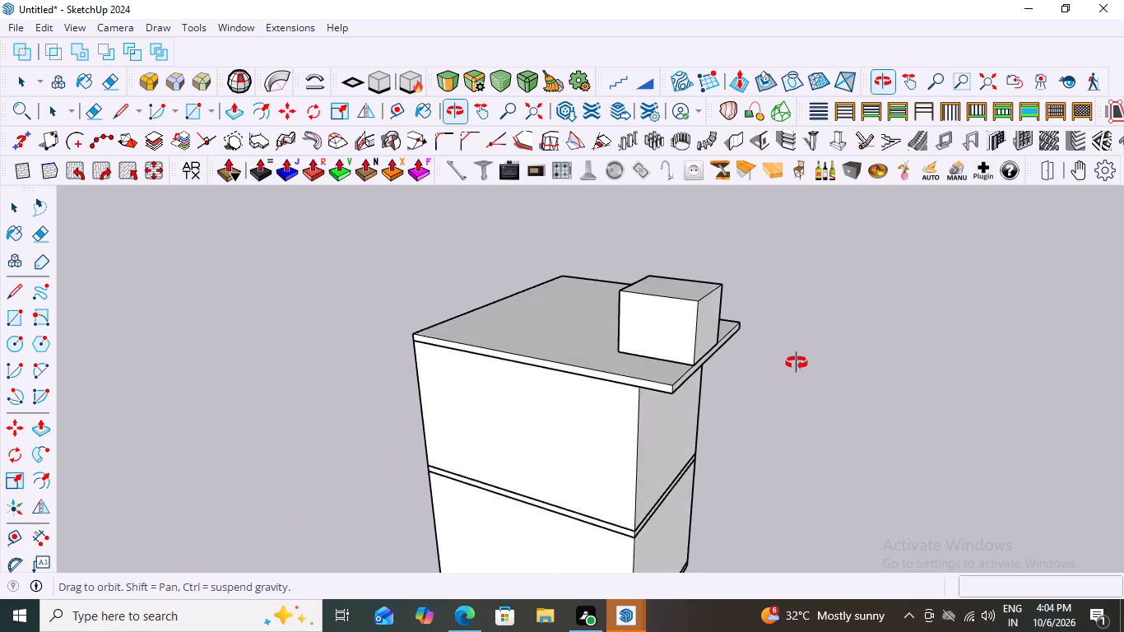
middle_drag(797, 363, 798, 363)
click(659, 320)
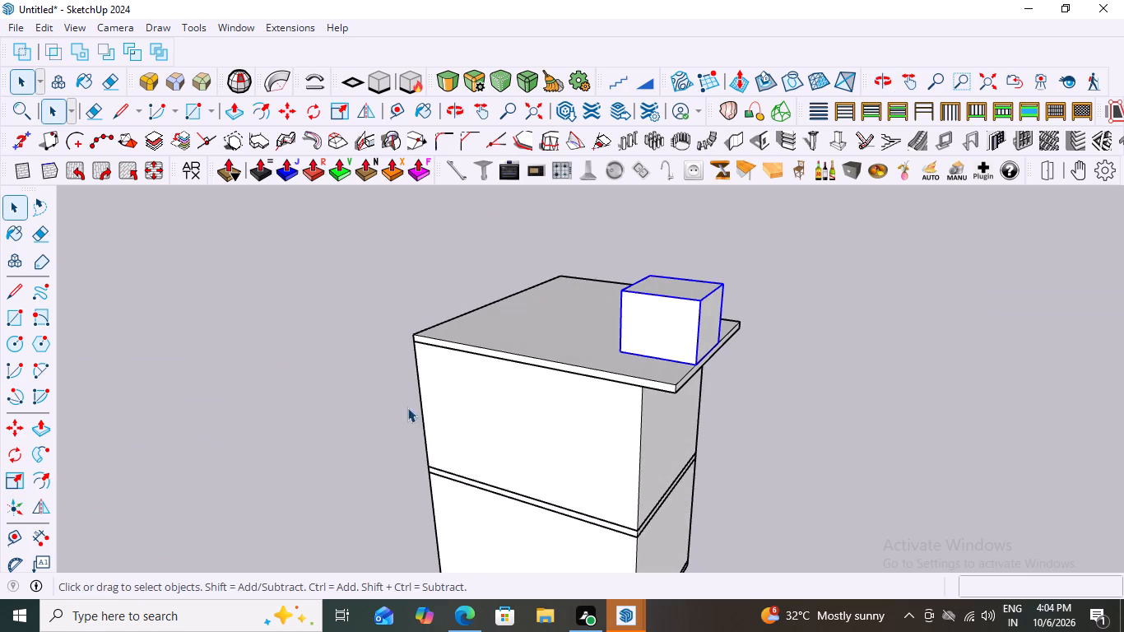
key(m)
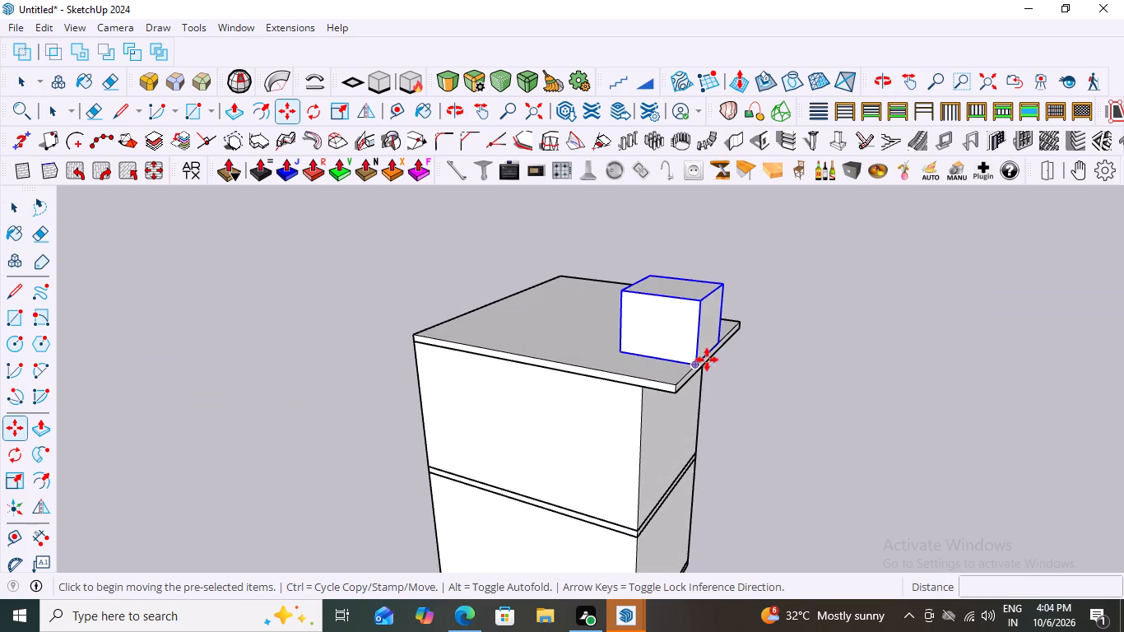
click(696, 364)
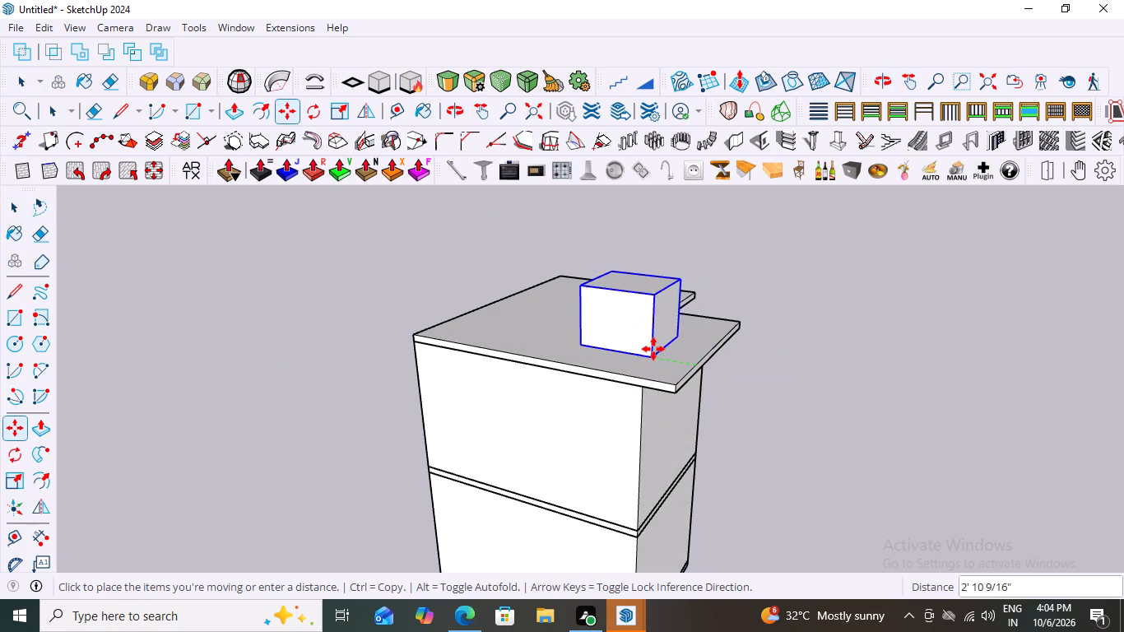
scroll(642, 391, up, 6)
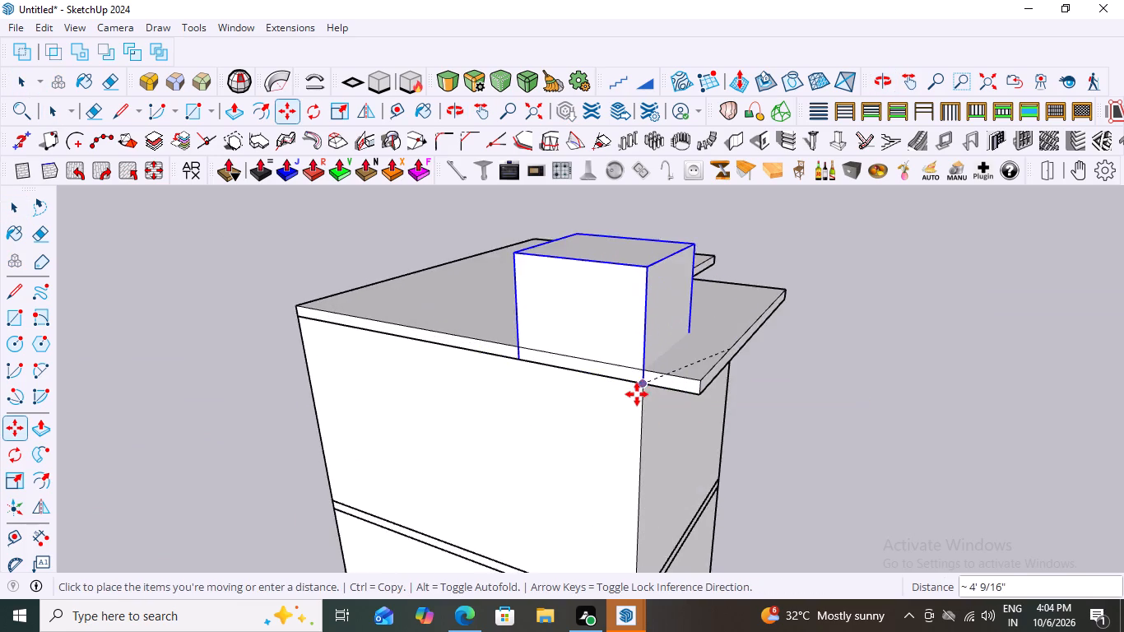
scroll(637, 394, up, 3)
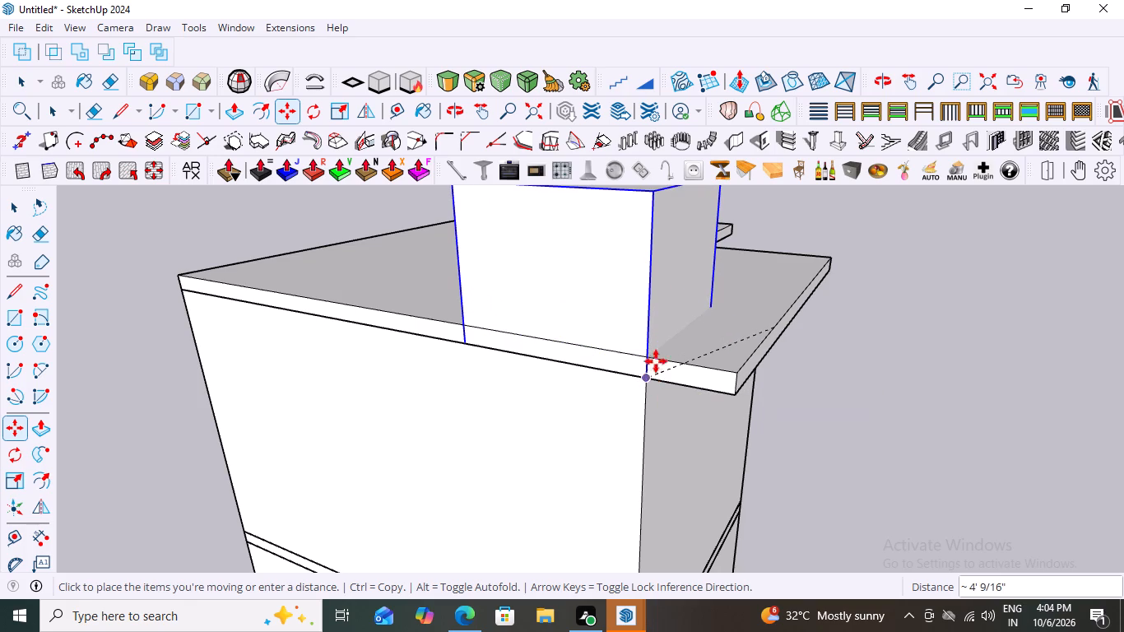
click(650, 314)
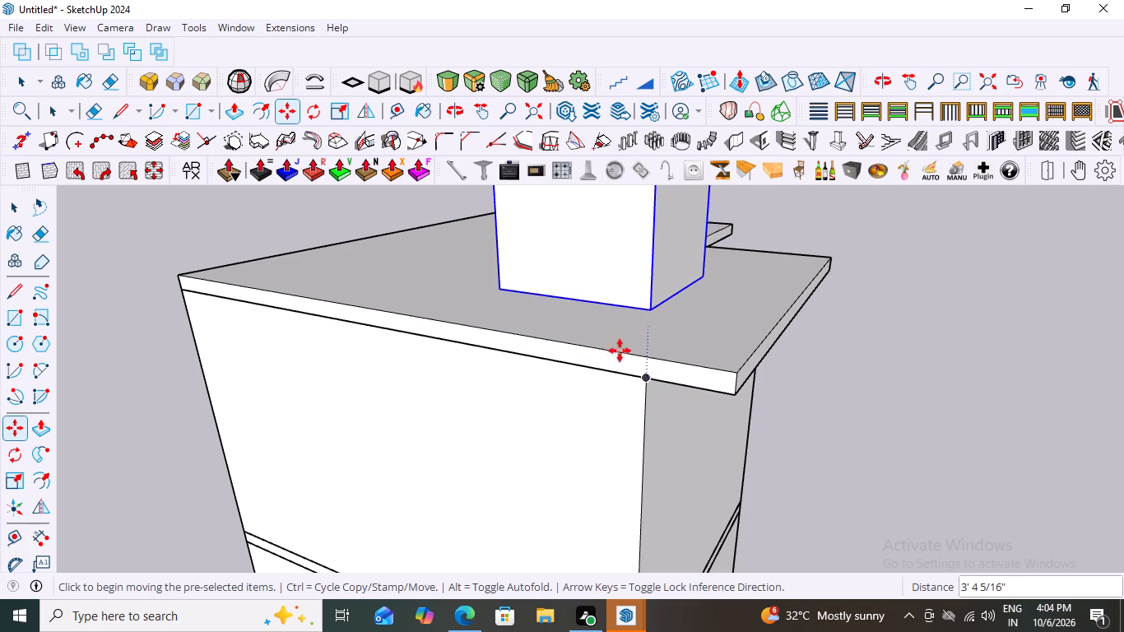
scroll(551, 415, down, 10)
key(space)
click(773, 423)
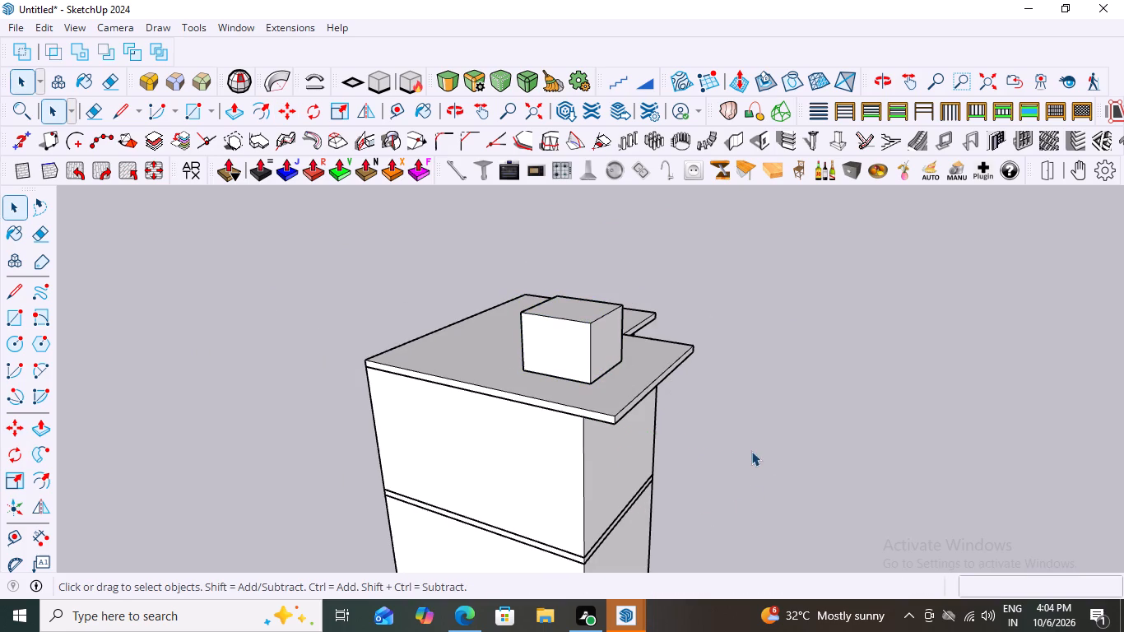
Examine the rooftop block's new position and proportions against the whole house from a distance and close to the front.
scroll(607, 428, down, 3)
scroll(310, 347, down, 1)
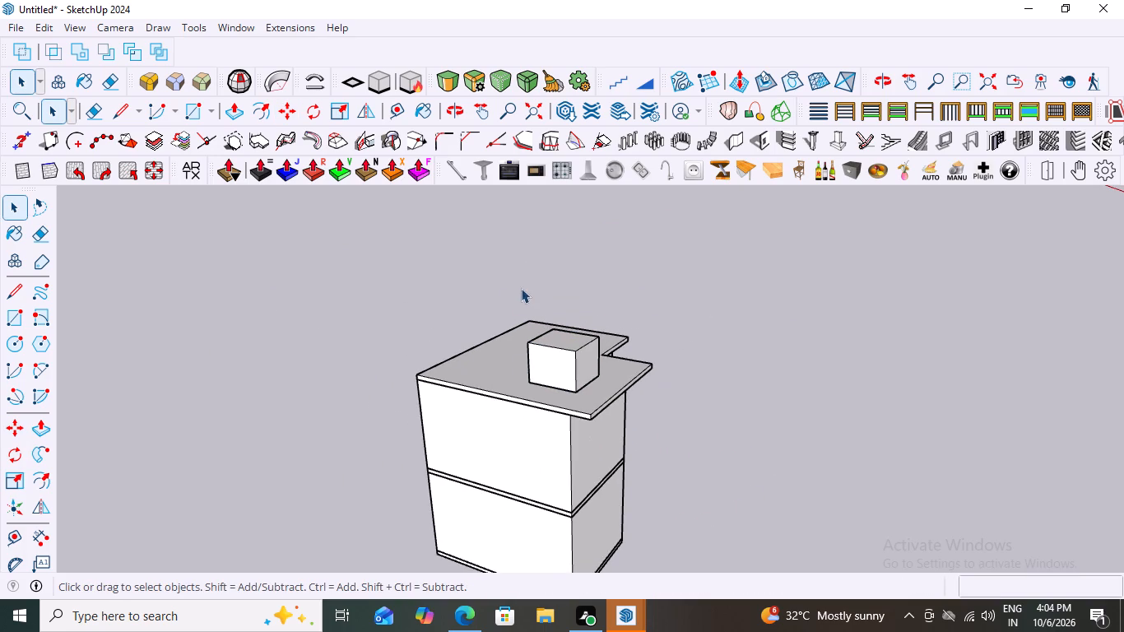
scroll(521, 288, down, 2)
scroll(358, 374, down, 7)
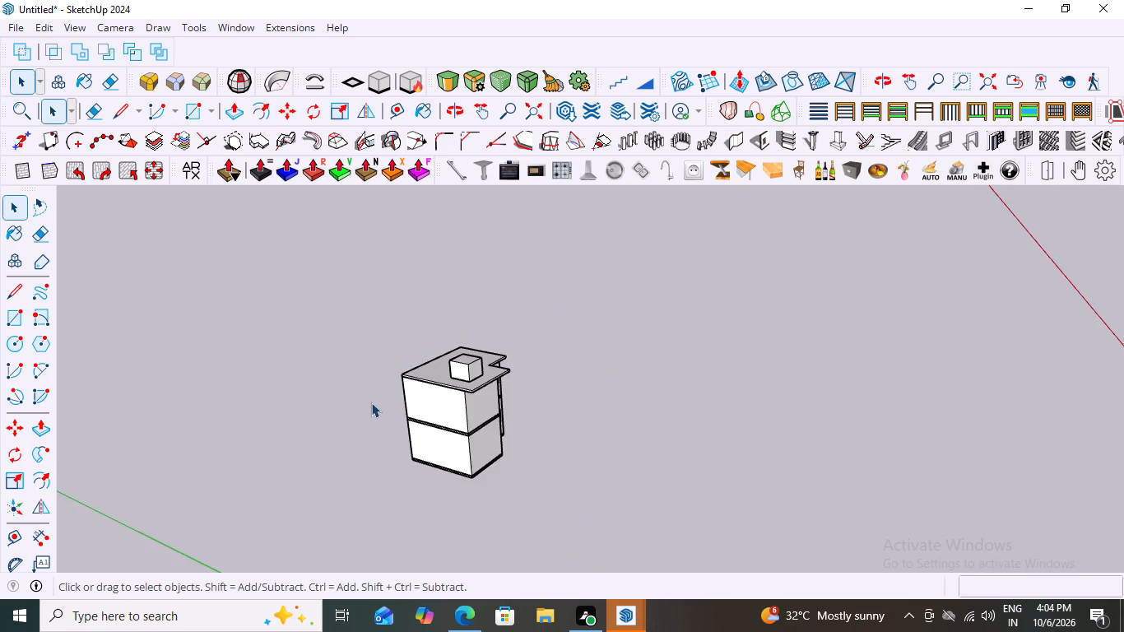
scroll(371, 402, down, 3)
middle_drag(616, 386, 367, 245)
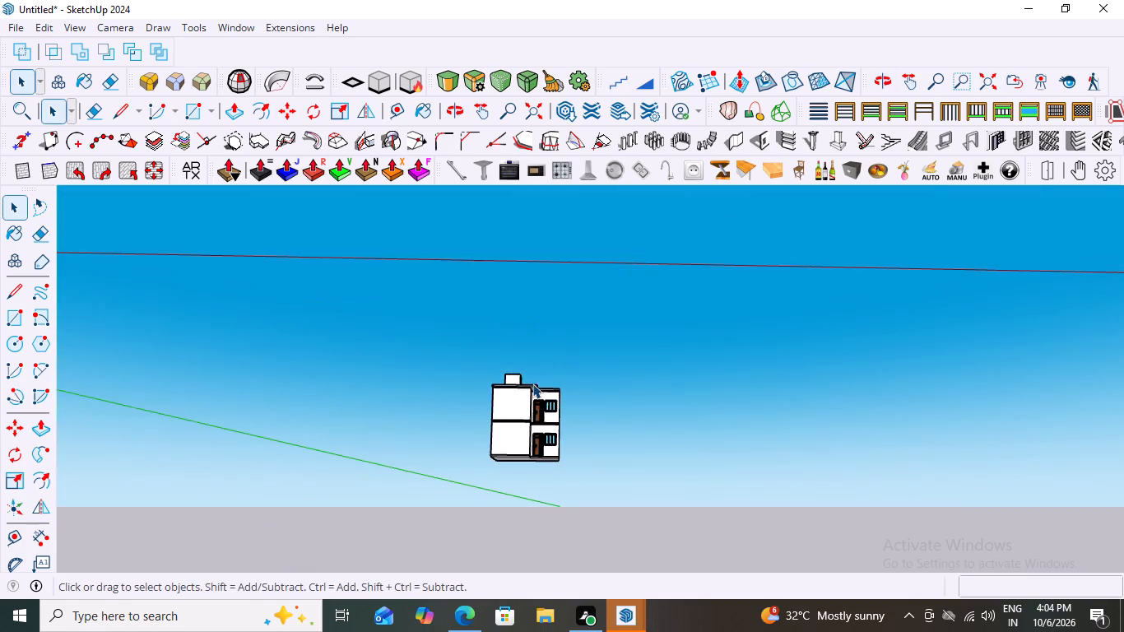
scroll(532, 383, up, 2)
middle_drag(551, 375, 590, 510)
scroll(534, 425, up, 10)
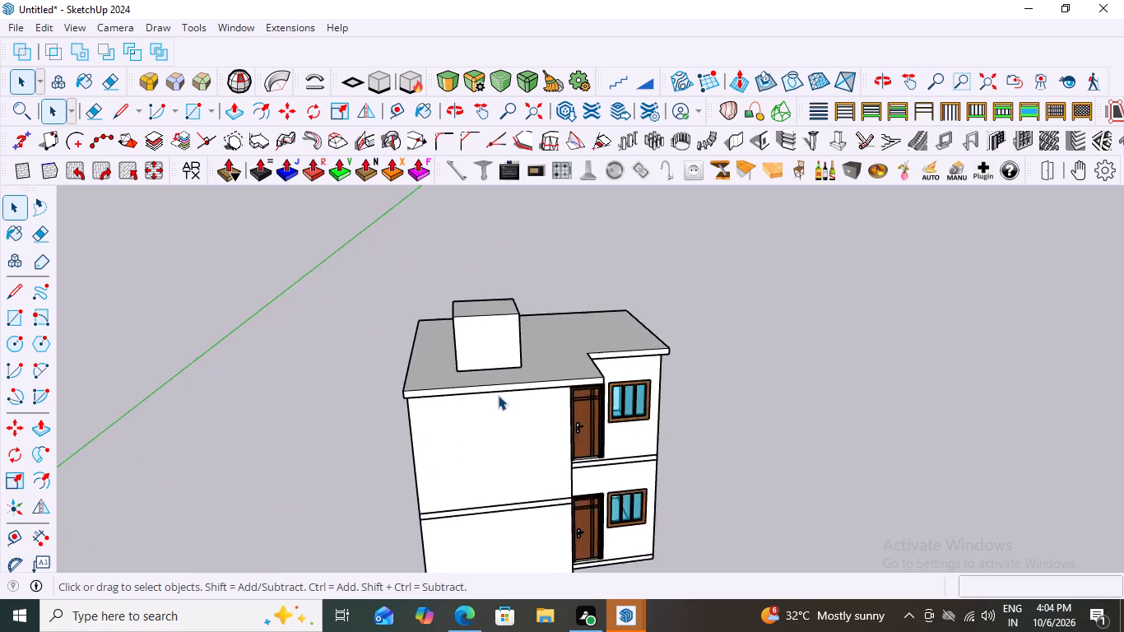
scroll(498, 395, up, 6)
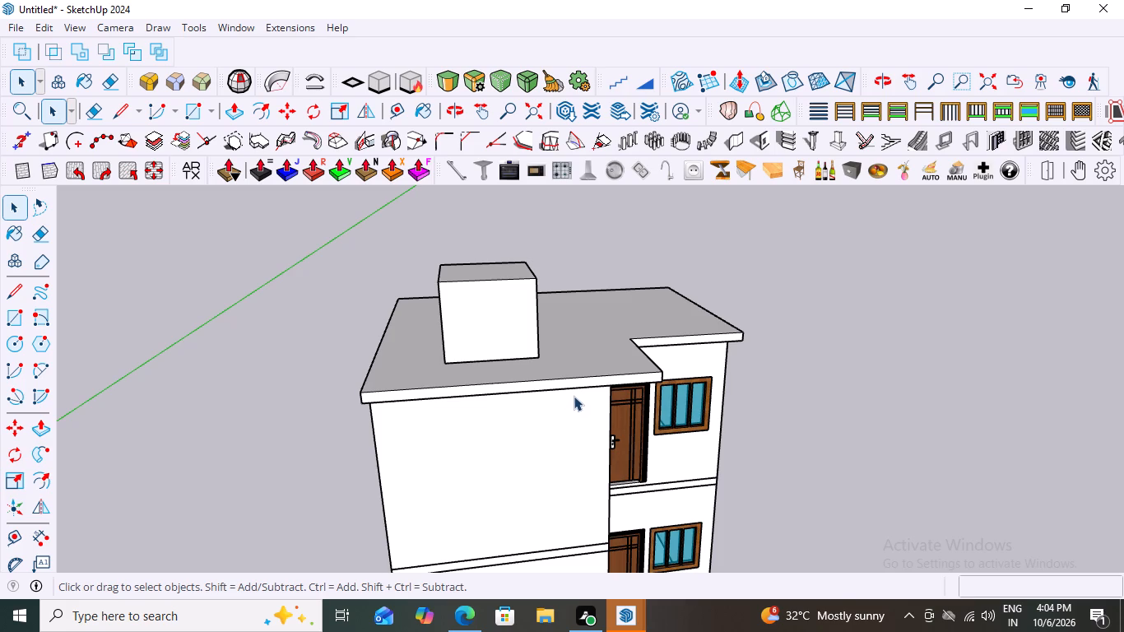
middle_drag(395, 371, 431, 293)
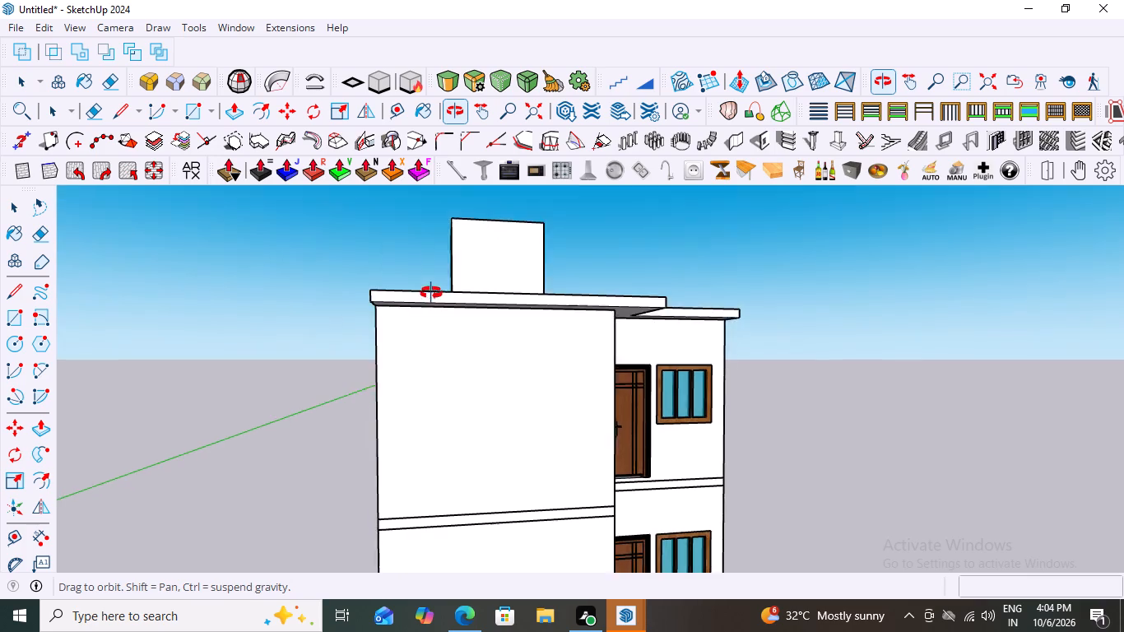
middle_drag(431, 293, 430, 328)
scroll(508, 351, up, 2)
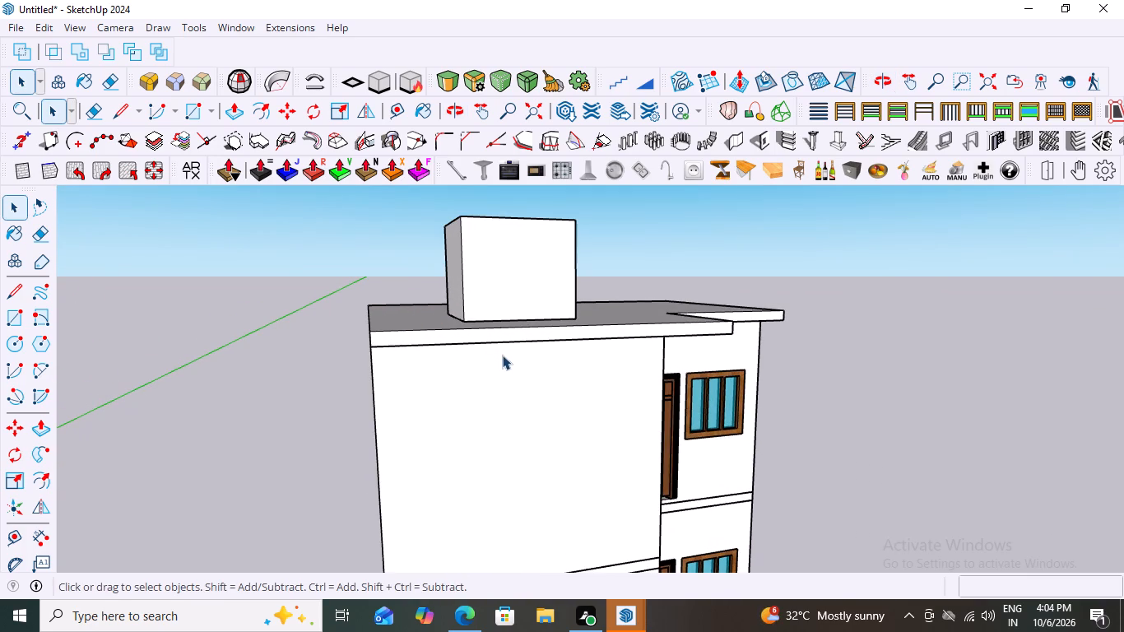
middle_drag(532, 351, 430, 352)
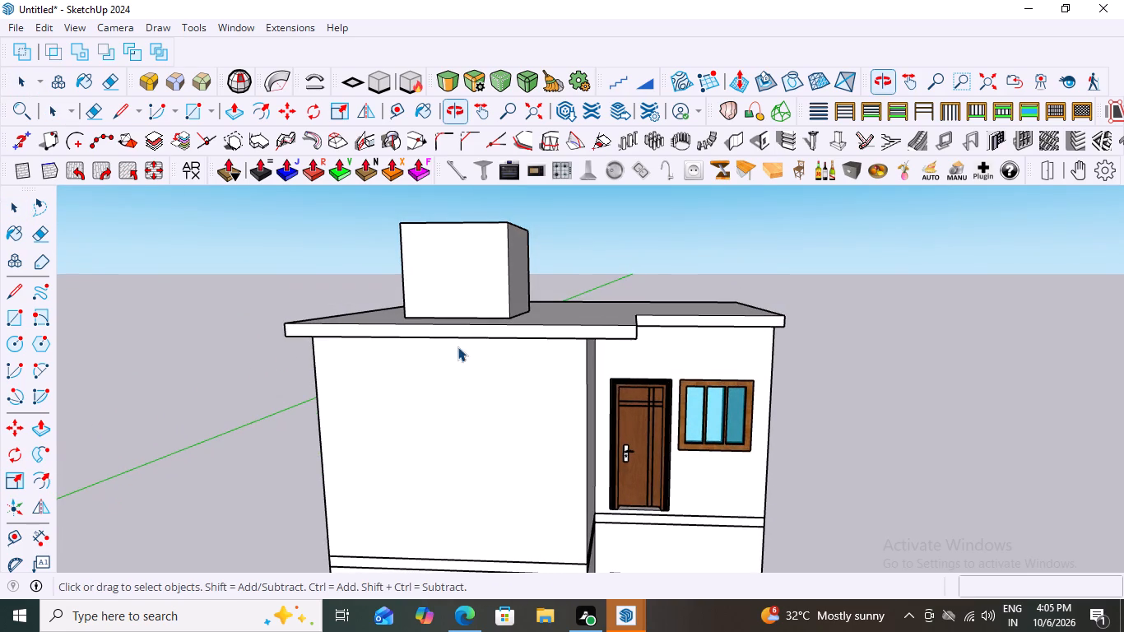
scroll(550, 320, down, 6)
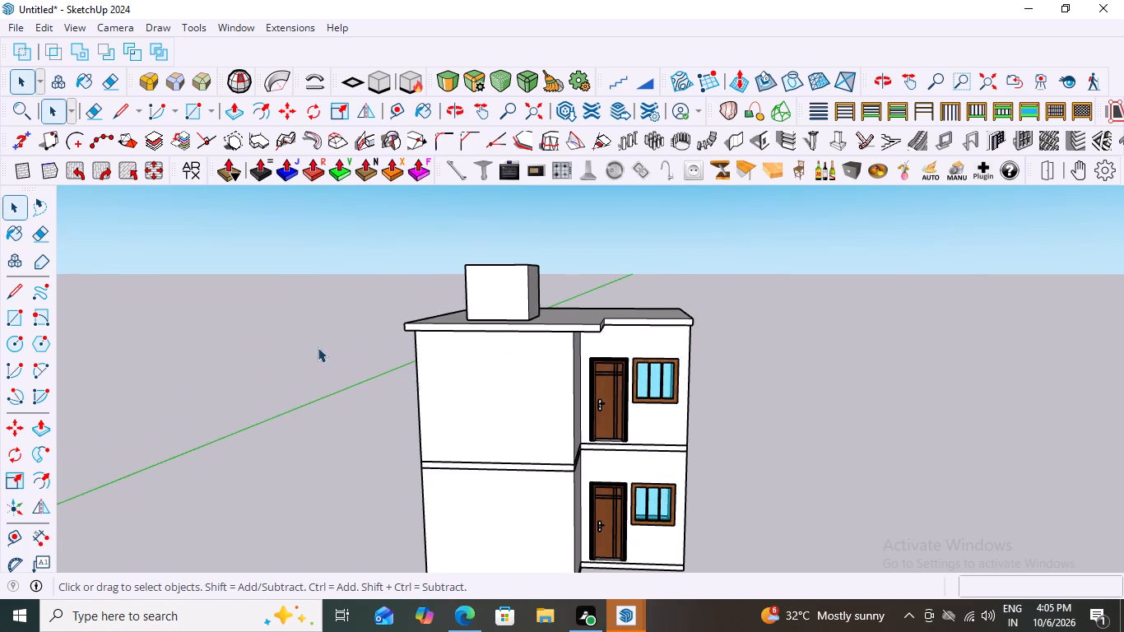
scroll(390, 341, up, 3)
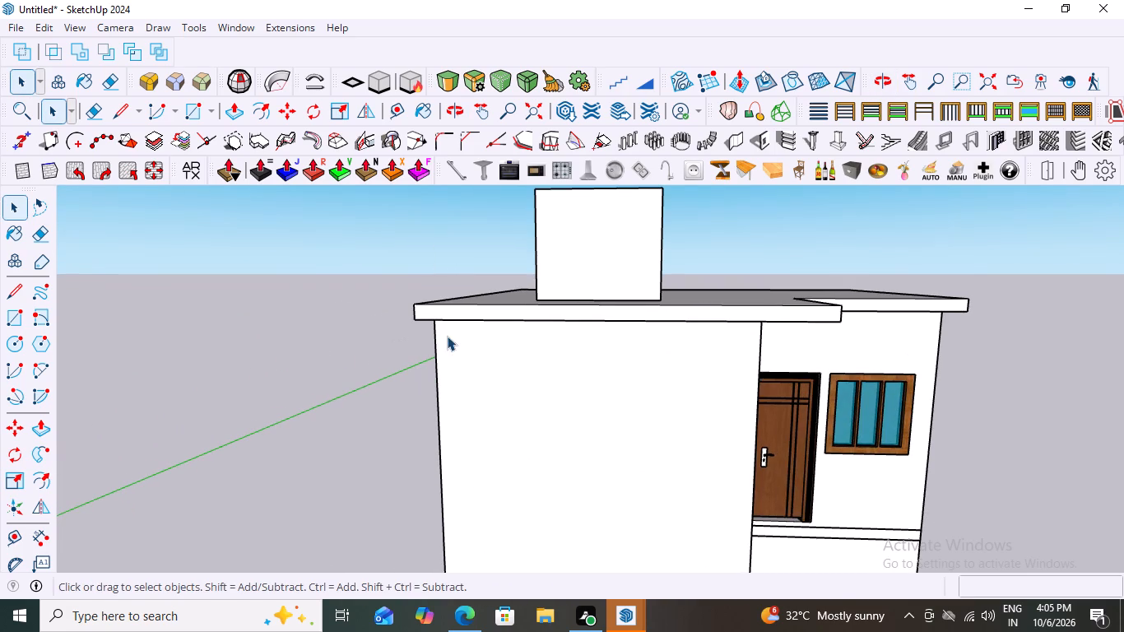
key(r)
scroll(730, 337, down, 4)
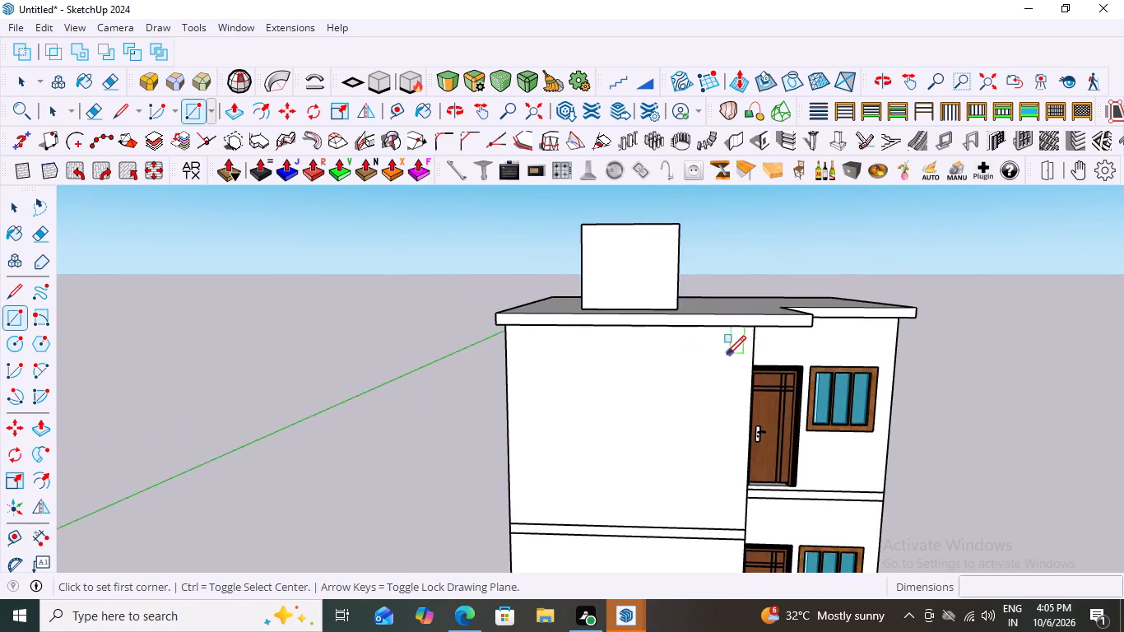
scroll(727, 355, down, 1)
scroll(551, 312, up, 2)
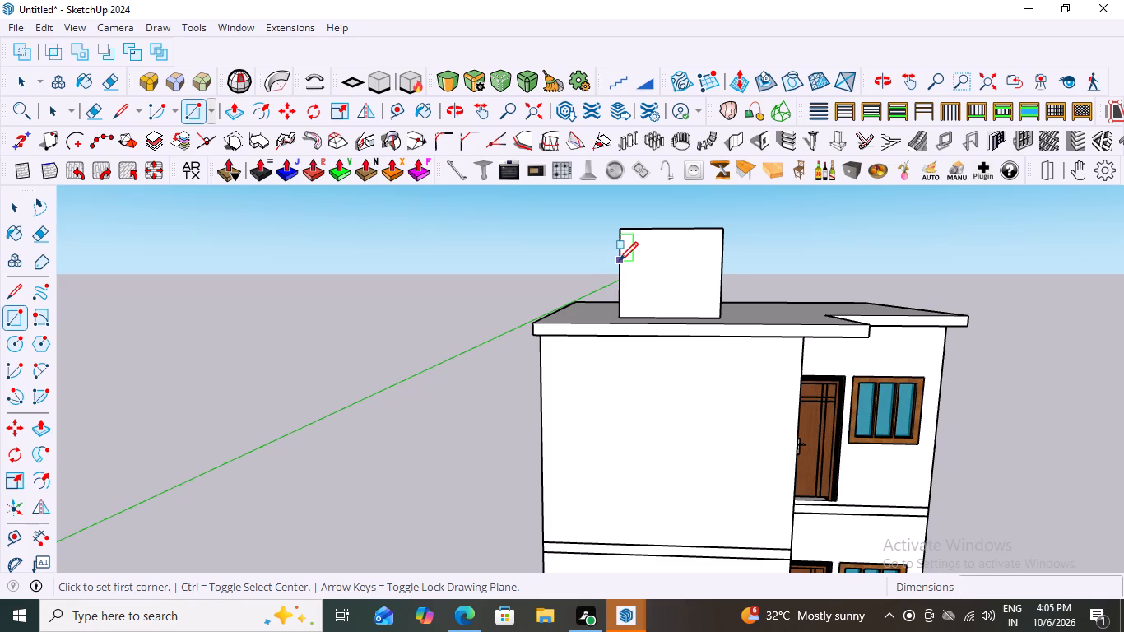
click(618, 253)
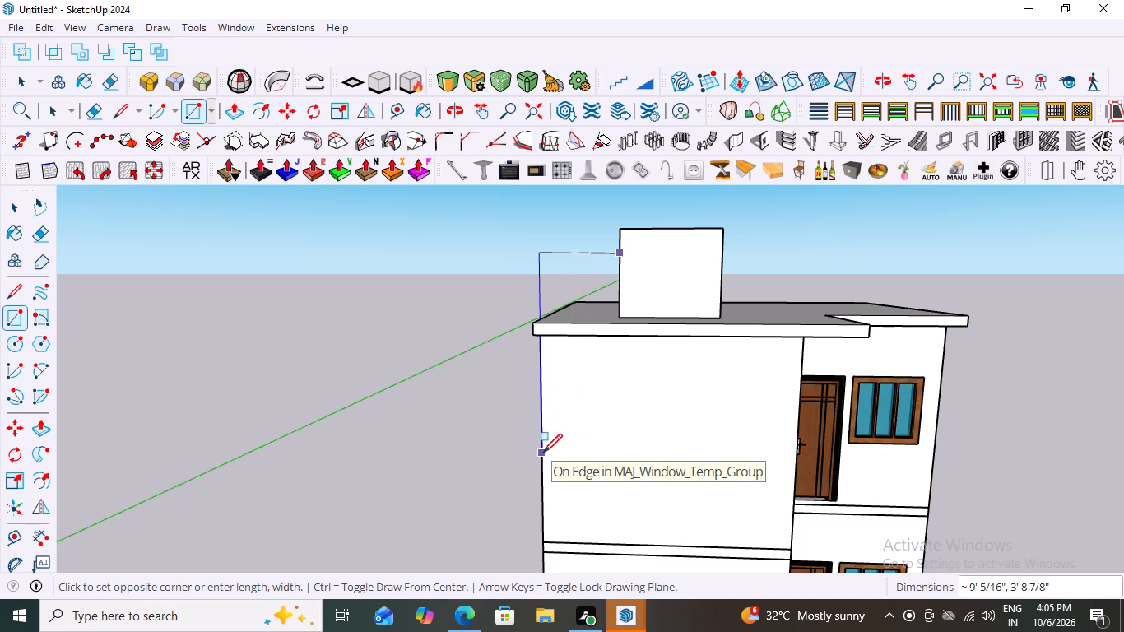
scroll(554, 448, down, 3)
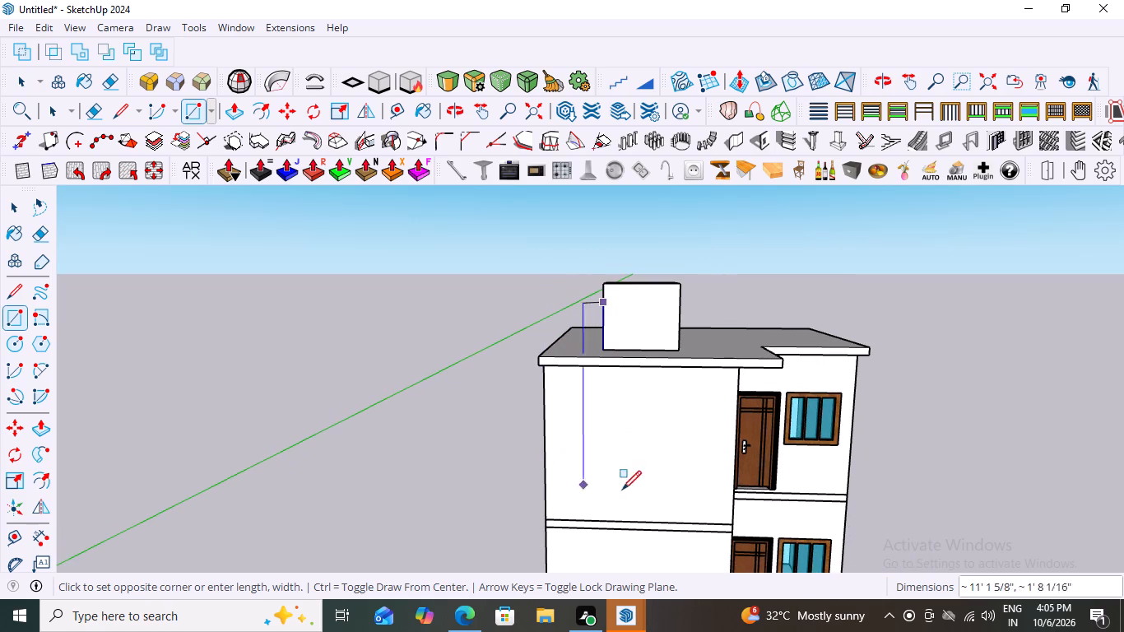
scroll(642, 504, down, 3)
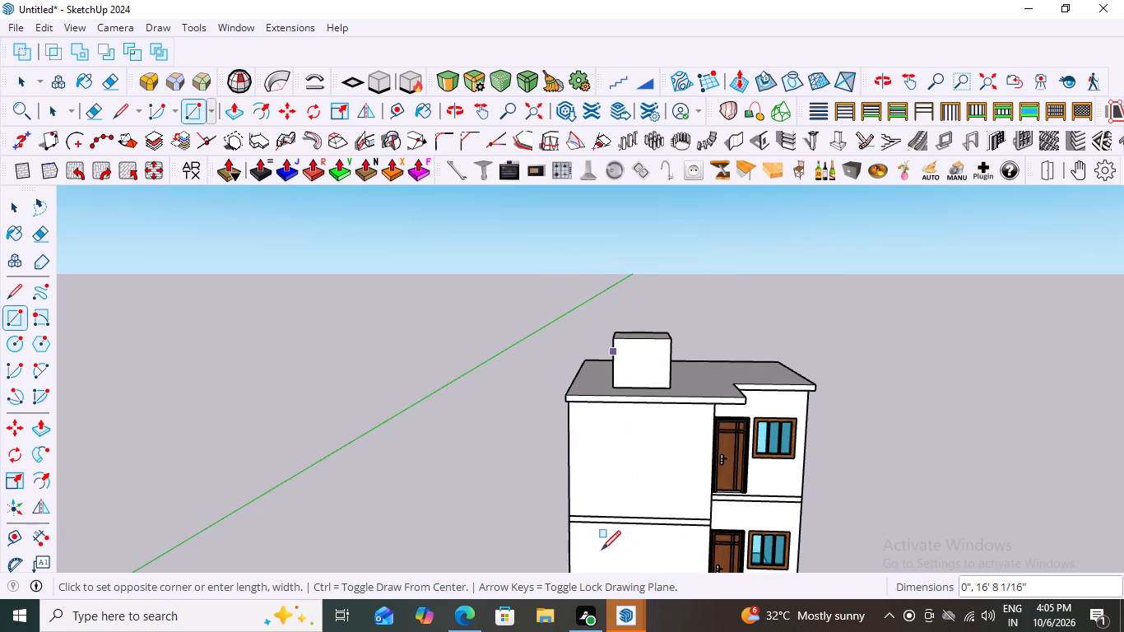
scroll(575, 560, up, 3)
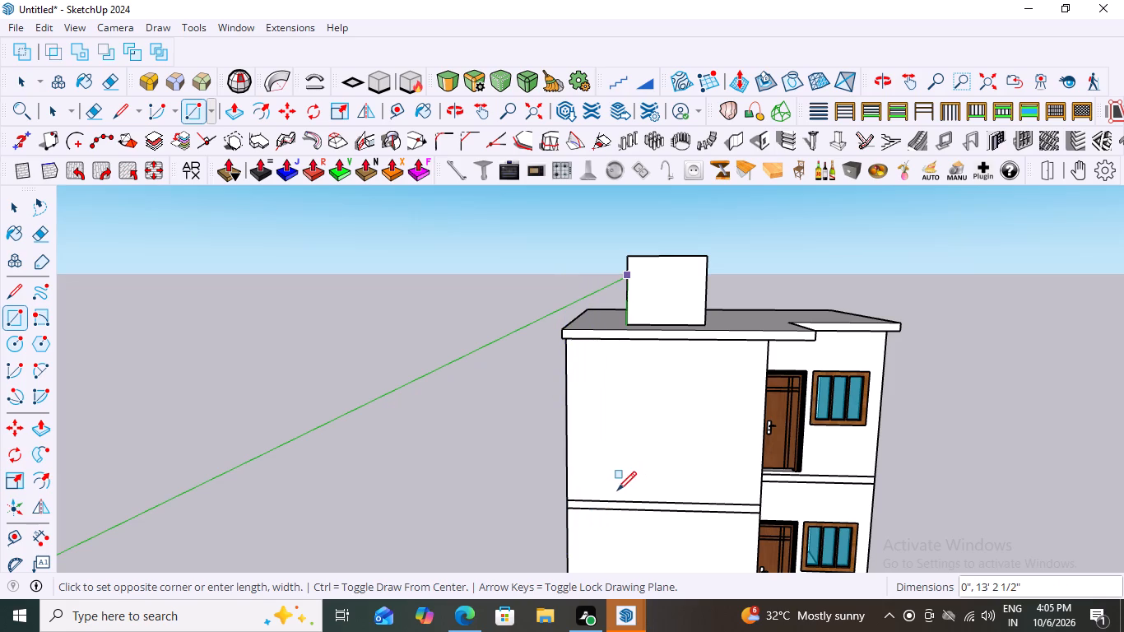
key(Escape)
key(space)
Move the rooftop block about 1' across the roof slab, parallel to its front edge and toward the door-and-window side.
scroll(372, 374, down, 7)
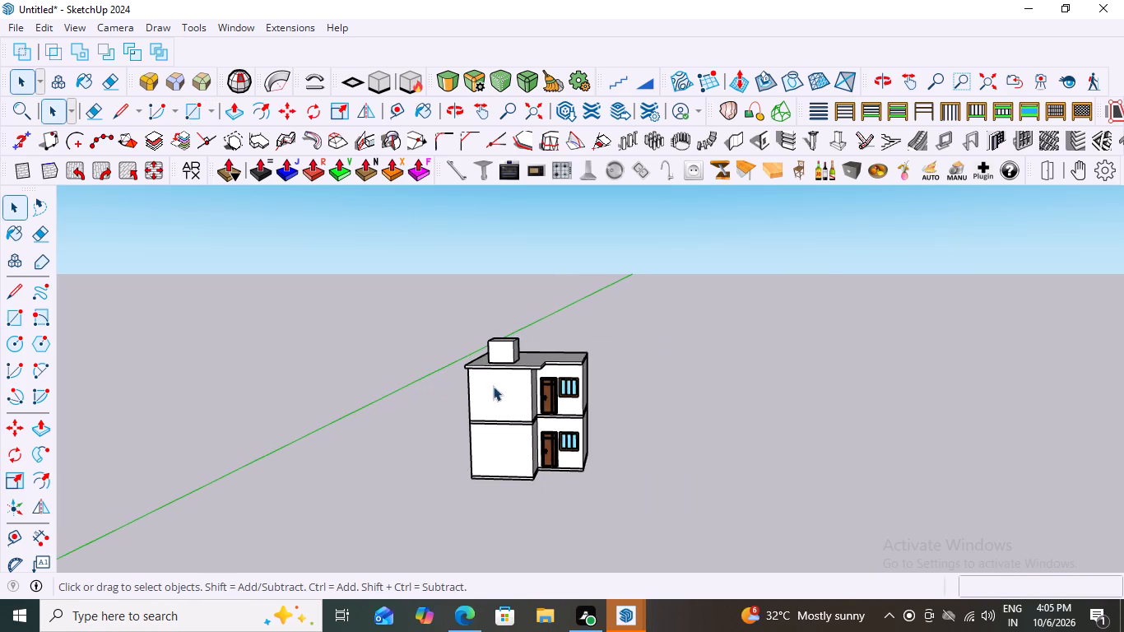
click(503, 345)
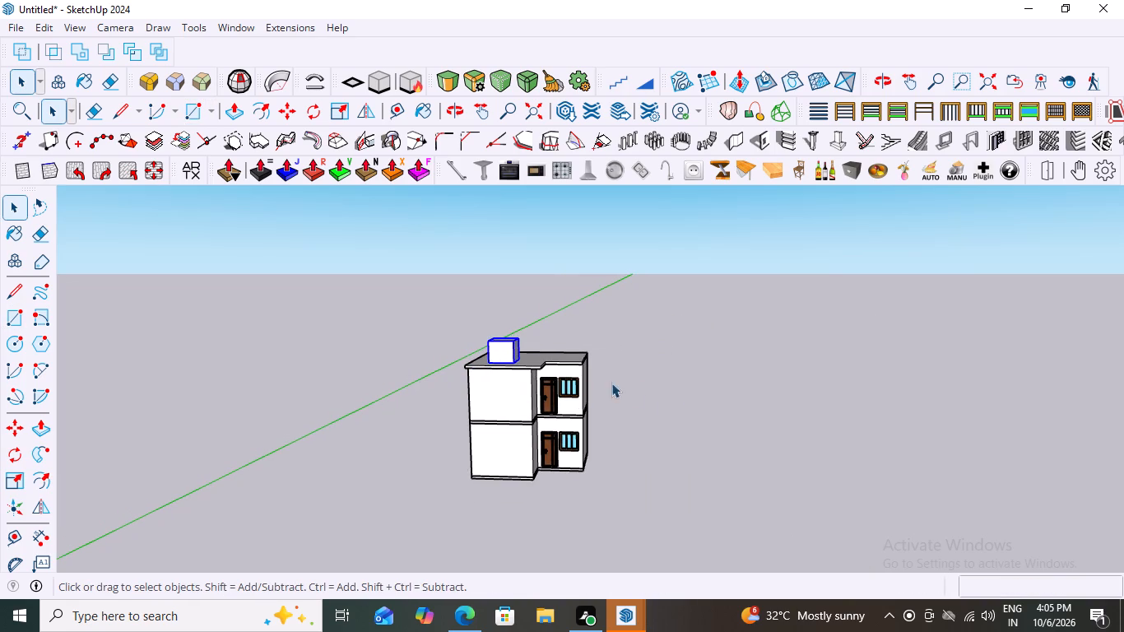
scroll(379, 370, up, 2)
middle_drag(597, 361, 764, 356)
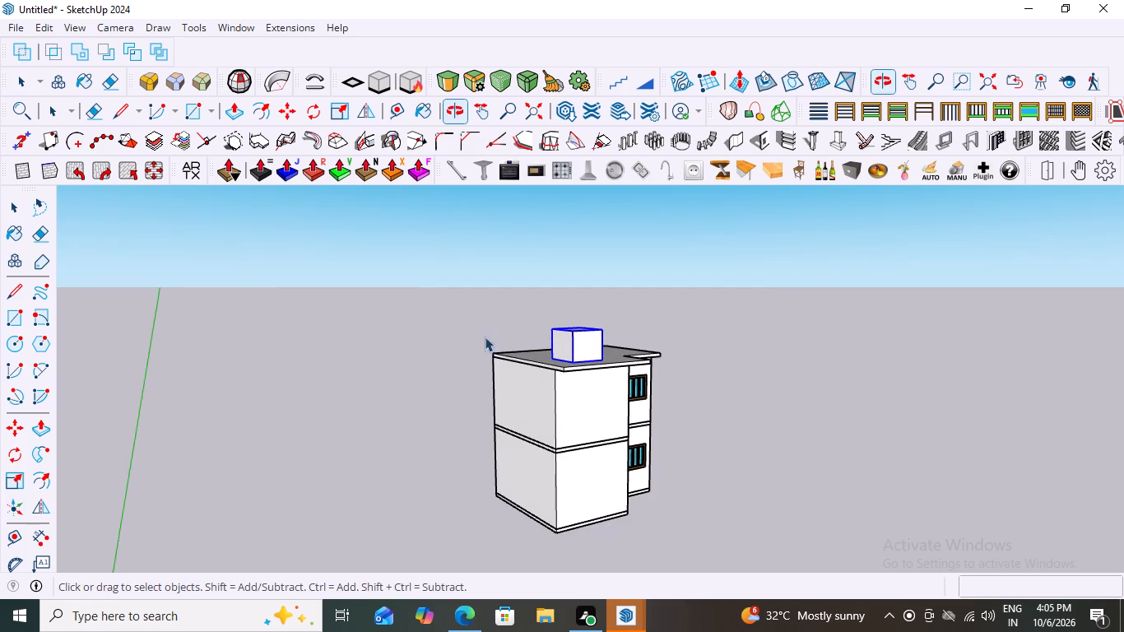
scroll(518, 349, up, 3)
key(m)
scroll(472, 408, down, 4)
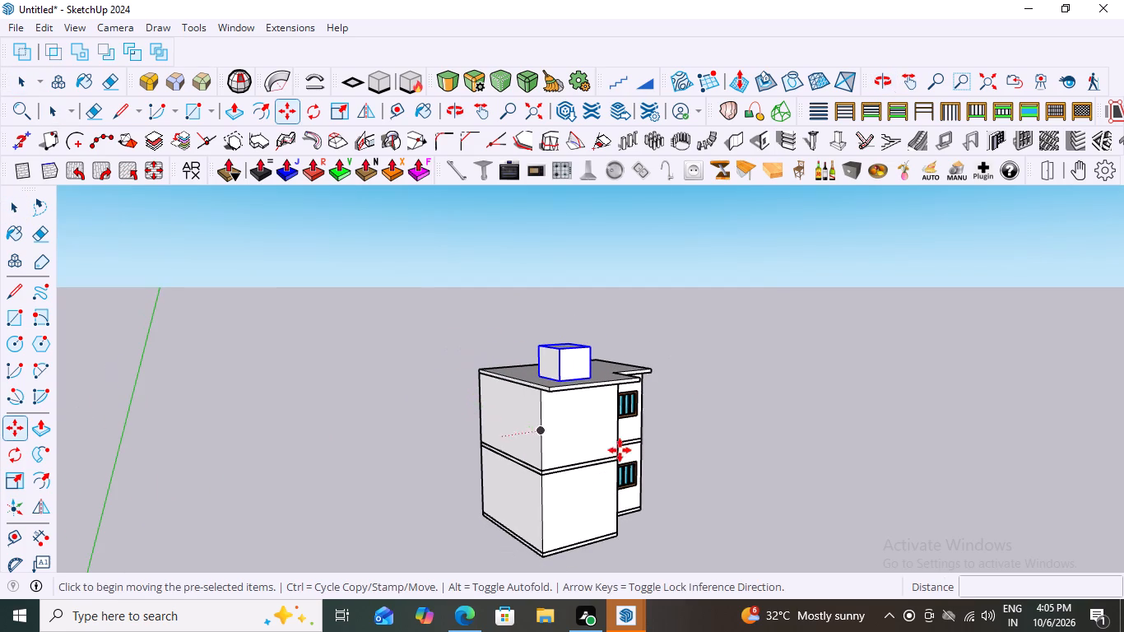
scroll(445, 537, down, 2)
scroll(397, 479, down, 1)
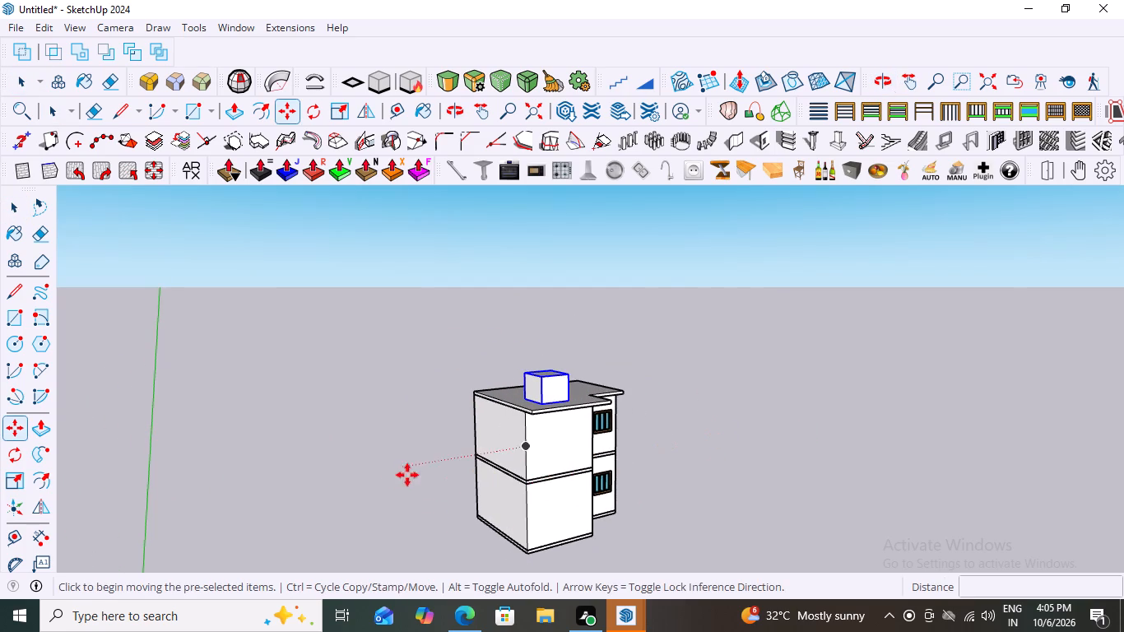
scroll(578, 389, up, 12)
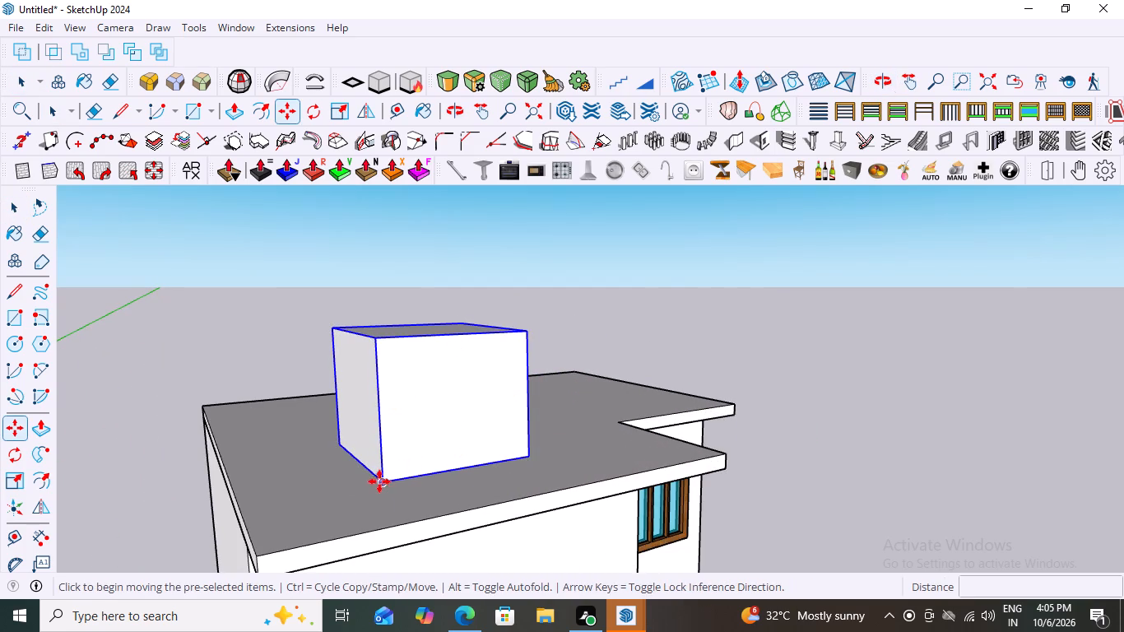
click(382, 482)
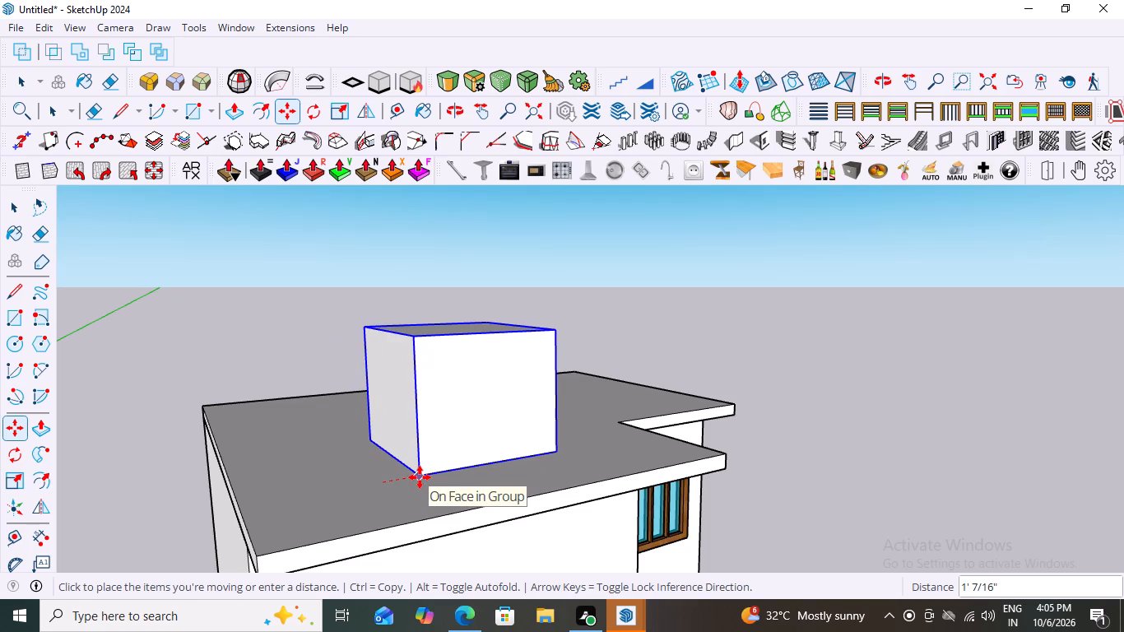
click(420, 477)
key(Escape)
click(879, 368)
scroll(622, 399, down, 7)
key(space)
key(space)
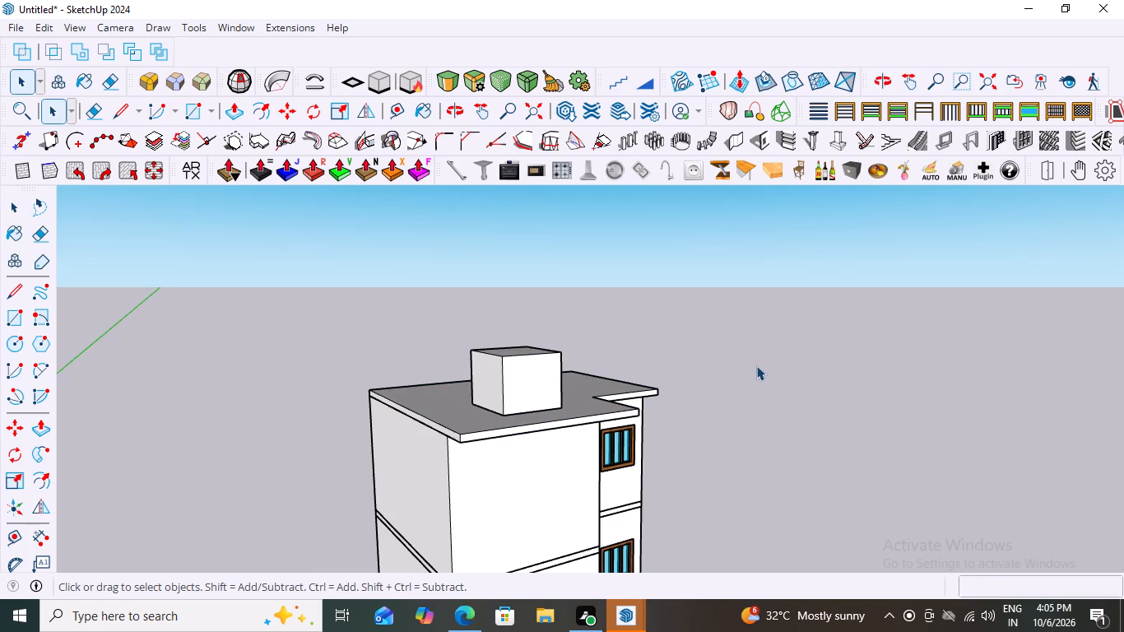
Examine the rooftop block's shifted position and the house's proportions from the front, both sides, above and a low angle.
scroll(711, 374, down, 8)
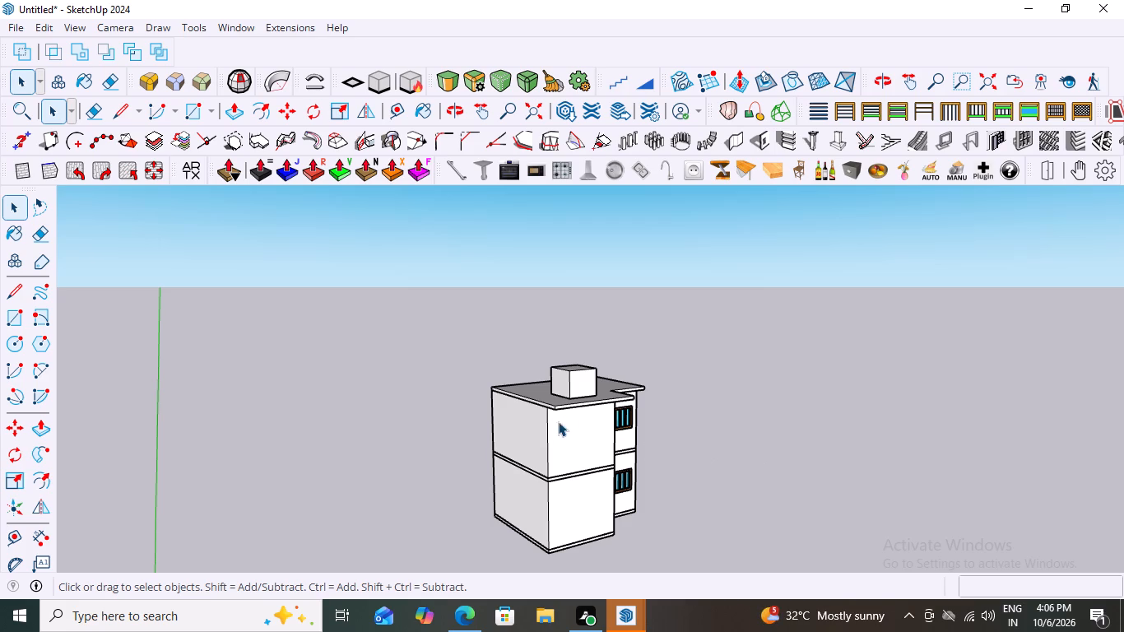
scroll(509, 447, down, 5)
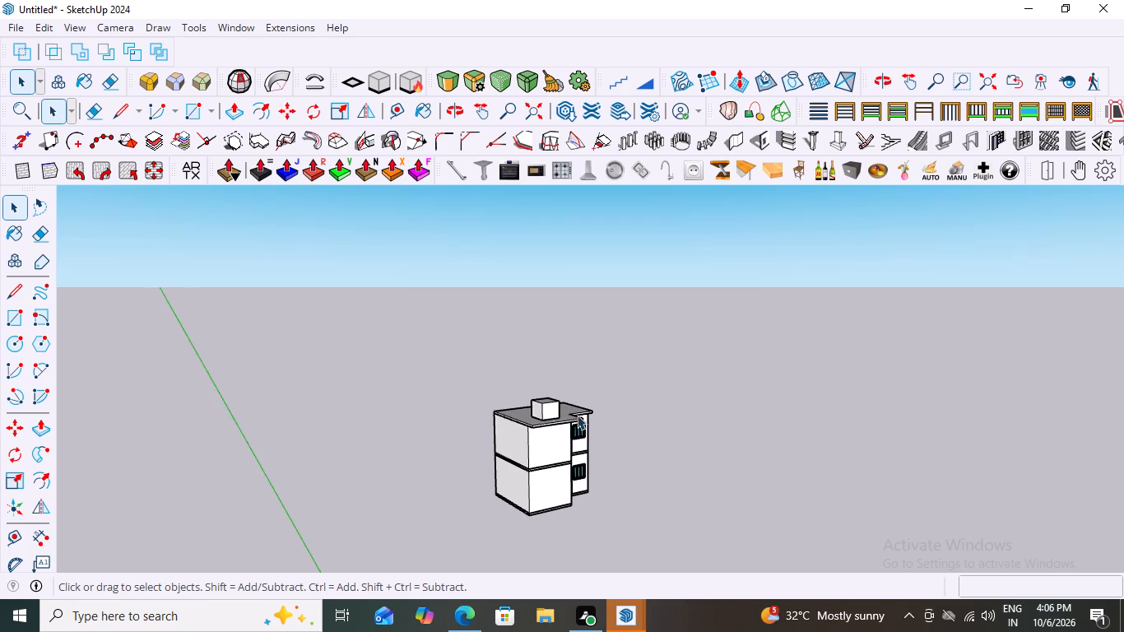
middle_drag(648, 418, 533, 395)
scroll(542, 445, up, 5)
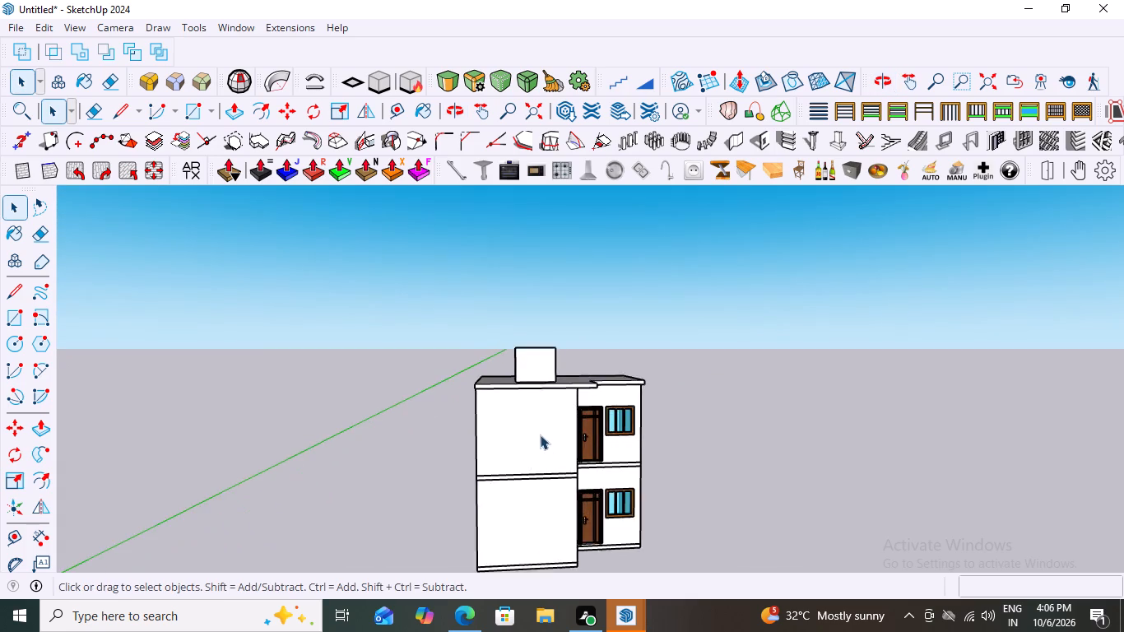
scroll(540, 434, up, 4)
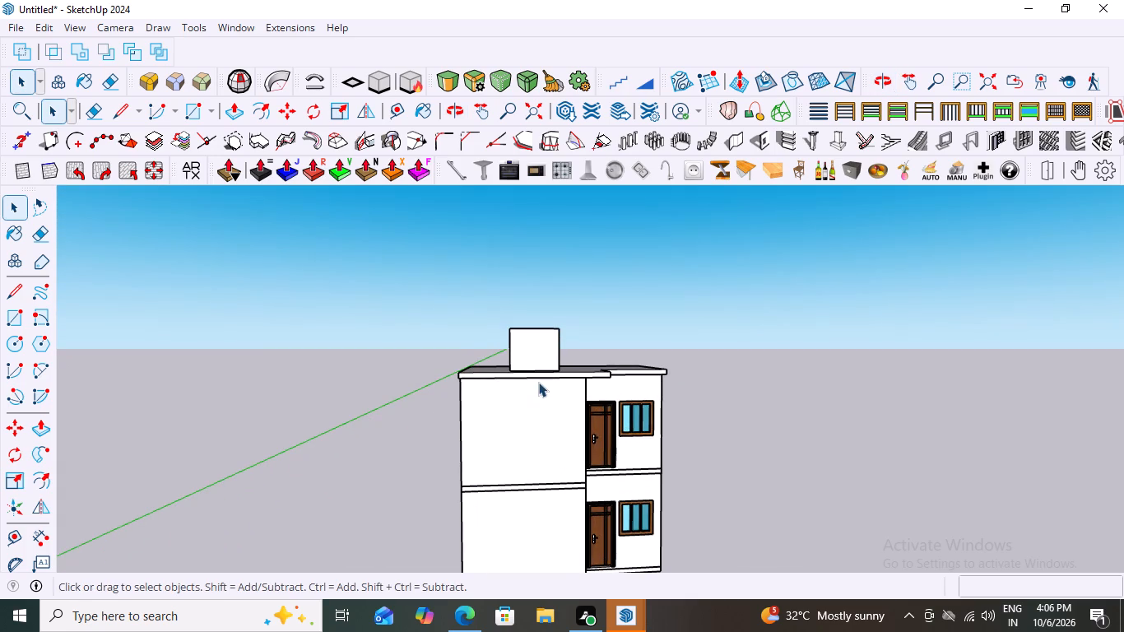
middle_drag(544, 403, 719, 368)
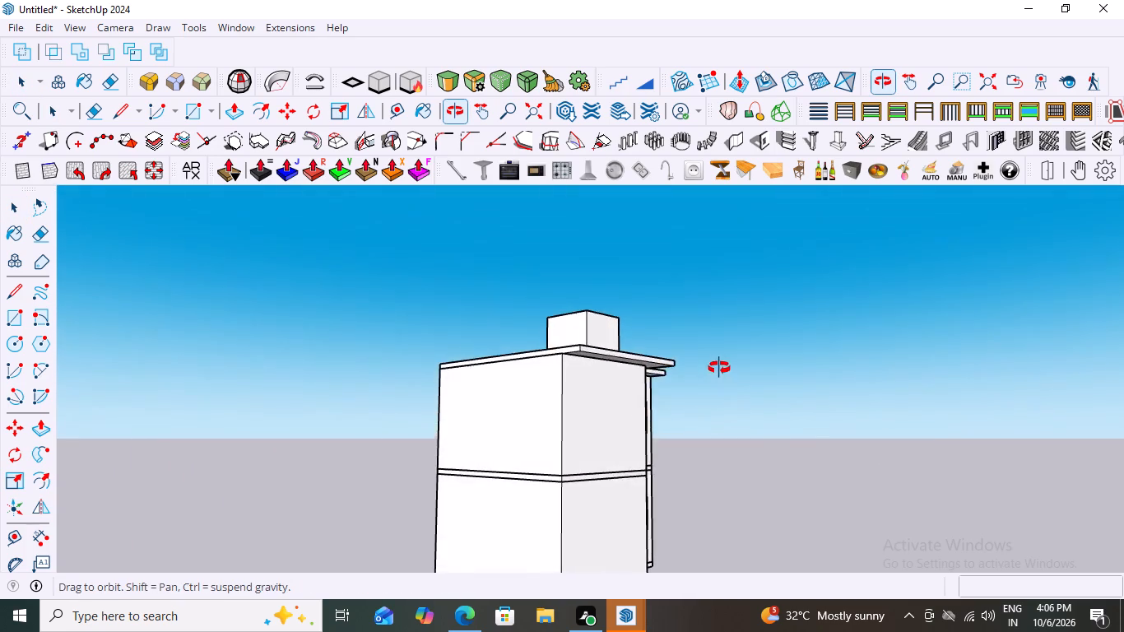
middle_drag(719, 368, 387, 372)
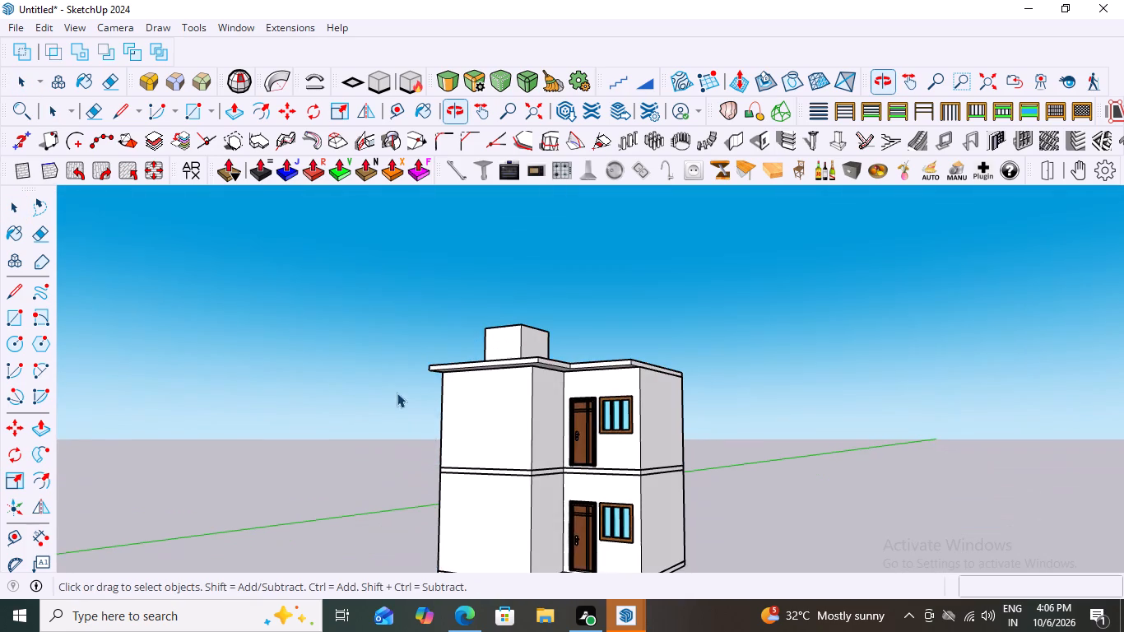
scroll(651, 524, down, 1)
middle_drag(617, 460, 792, 510)
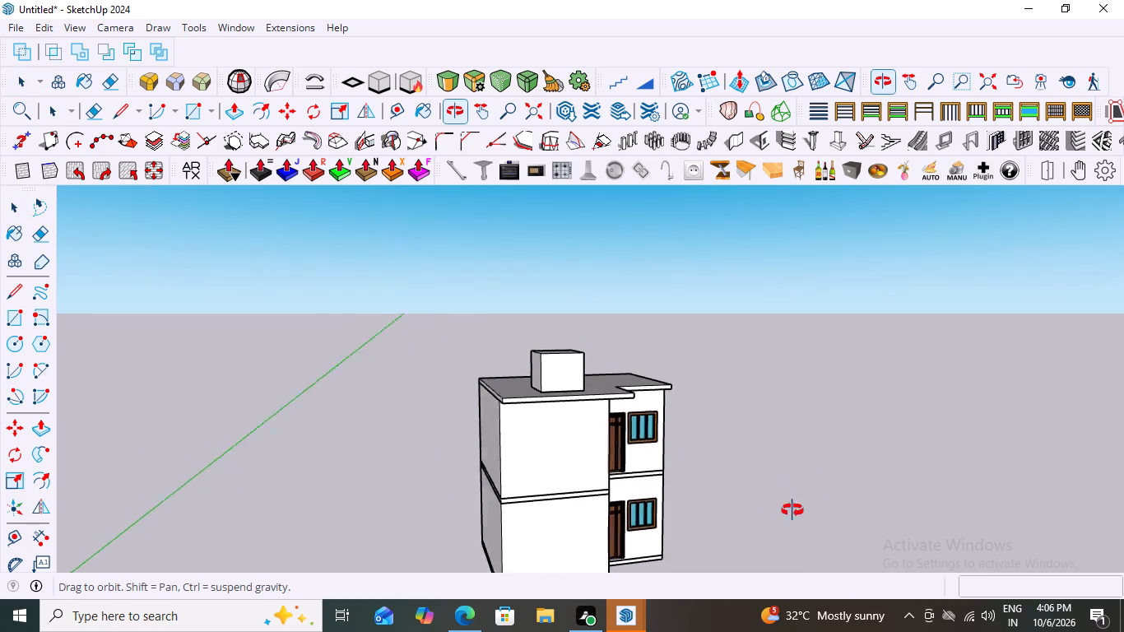
middle_drag(792, 510, 768, 504)
scroll(776, 464, down, 2)
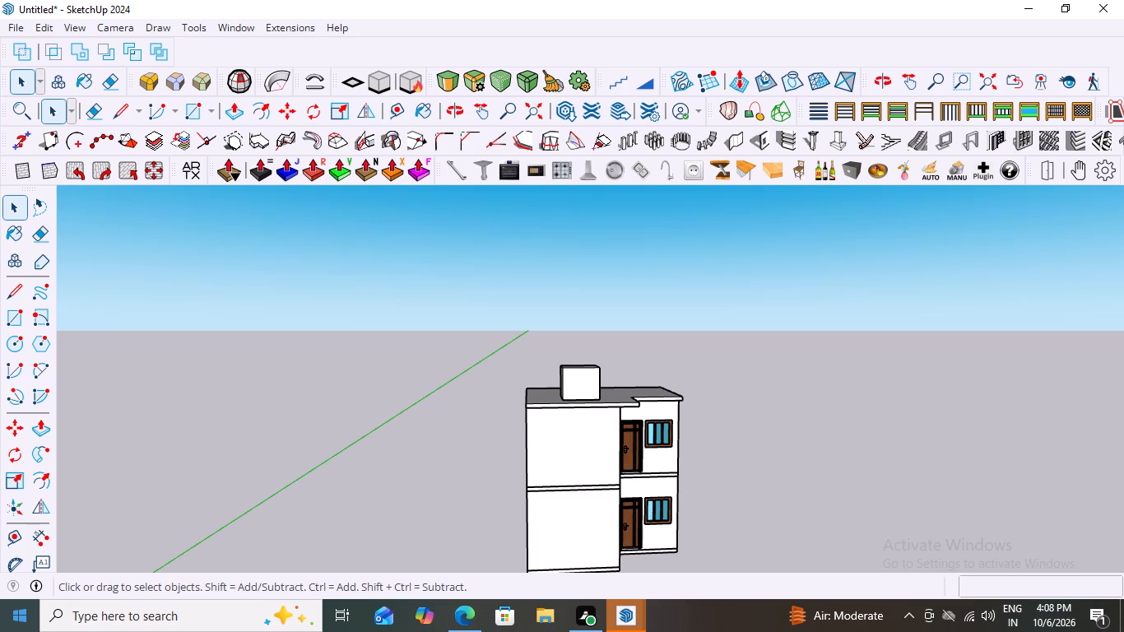
scroll(448, 242, down, 6)
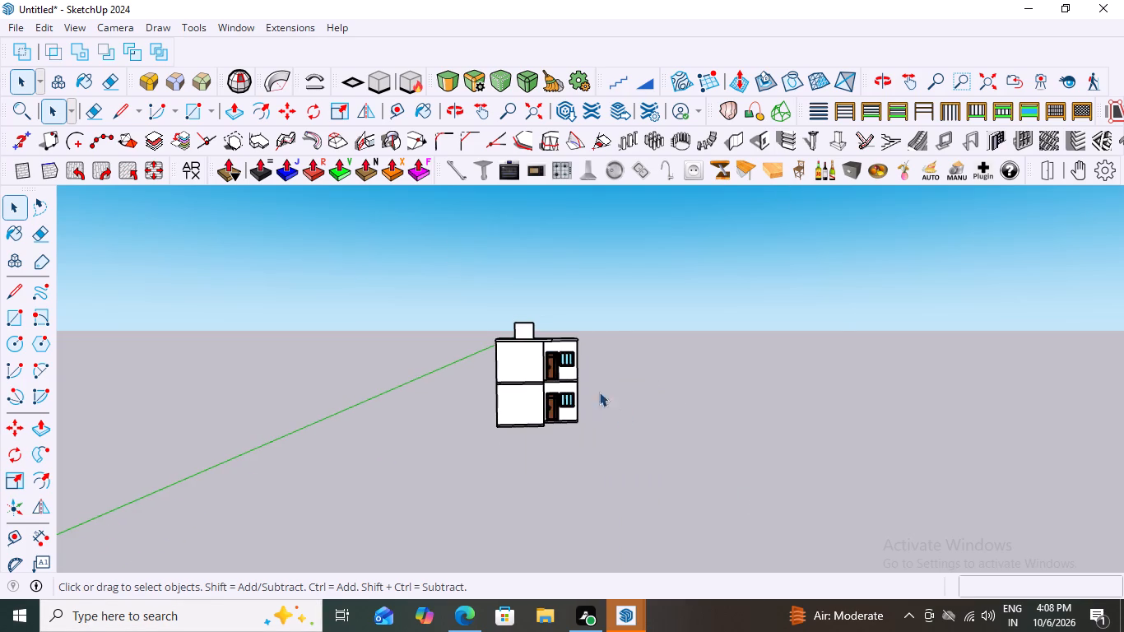
middle_drag(525, 361, 481, 343)
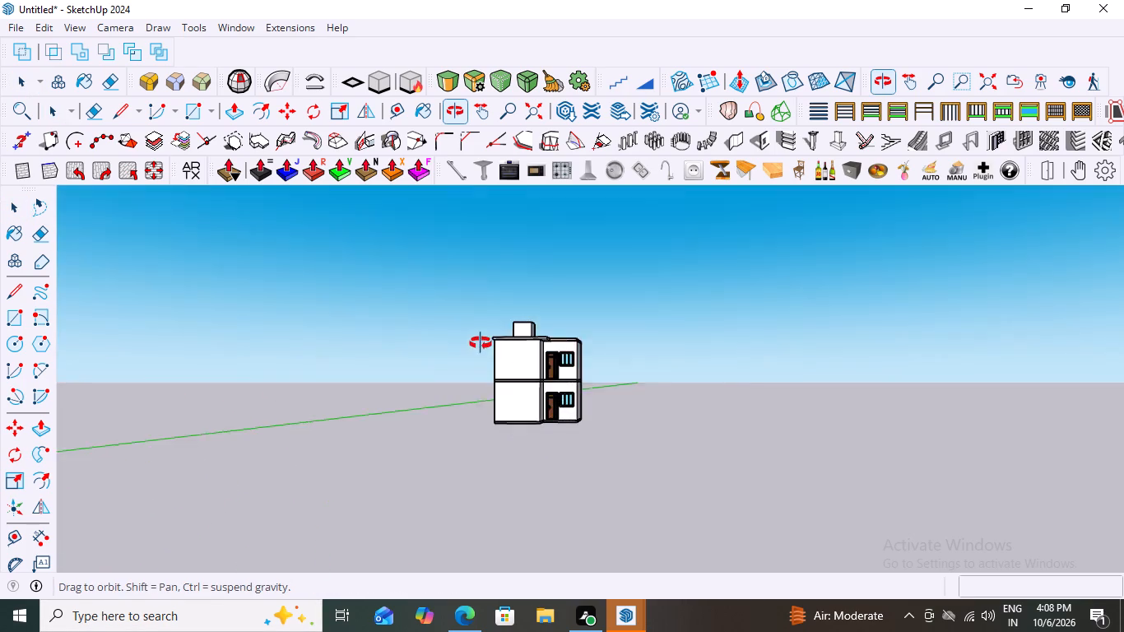
middle_drag(481, 343, 571, 380)
scroll(525, 317, up, 10)
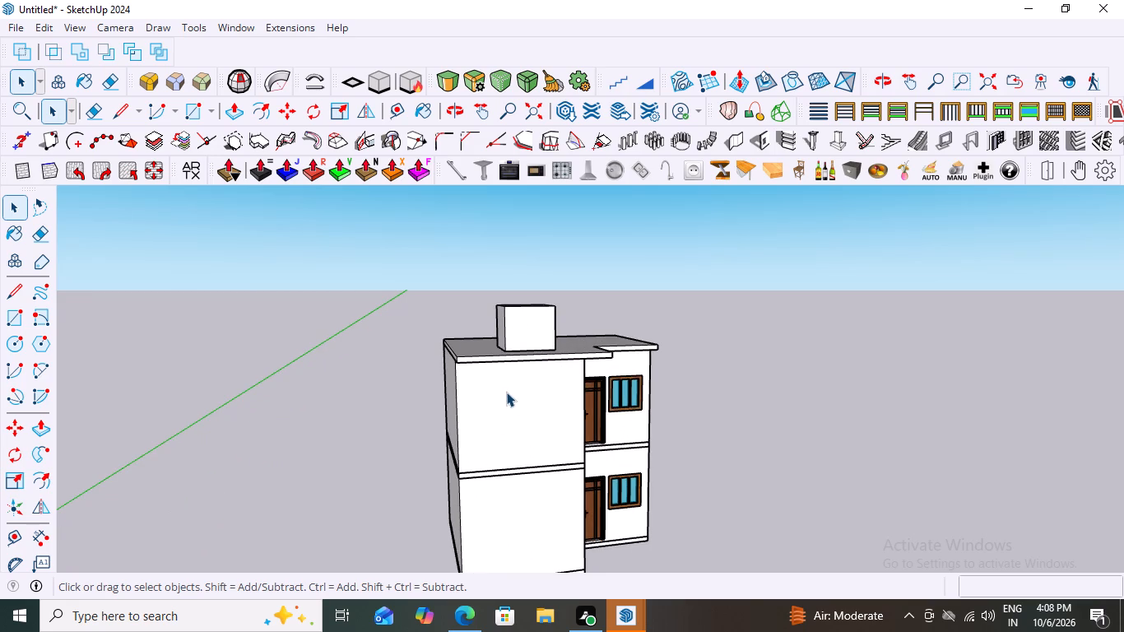
Draw a vertical rectangle about 16' 8" by 4' 9" from the rooftop block's front outer edge down to the lower storey's outer wall edge.
key(r)
scroll(527, 305, up, 3)
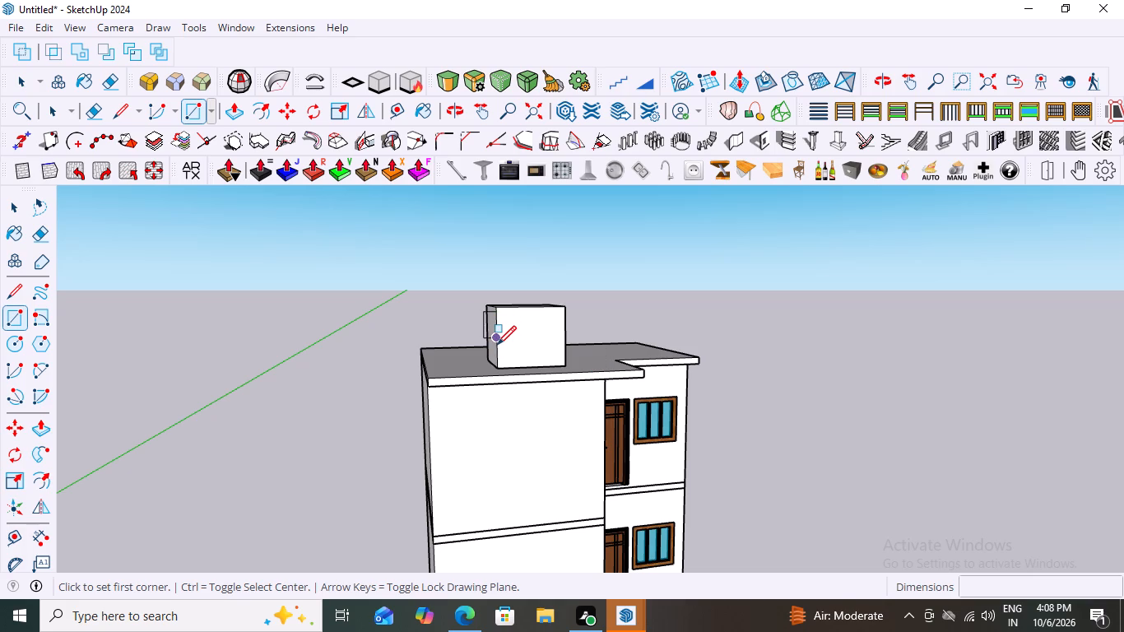
click(497, 345)
scroll(439, 454, down, 6)
scroll(440, 520, up, 10)
scroll(454, 476, down, 7)
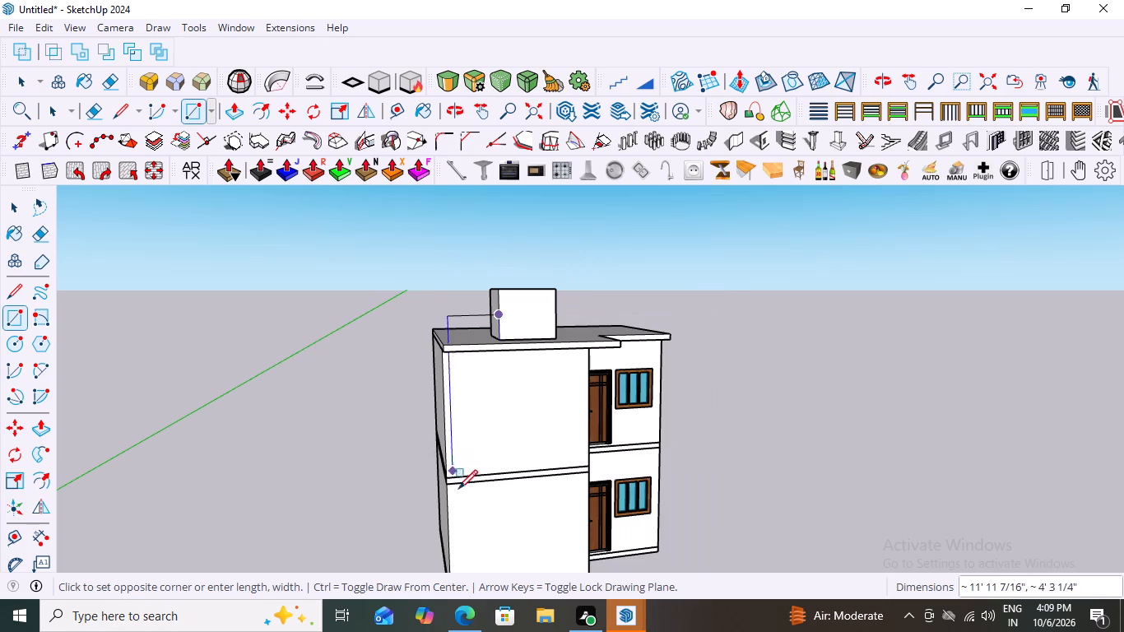
scroll(457, 526, down, 4)
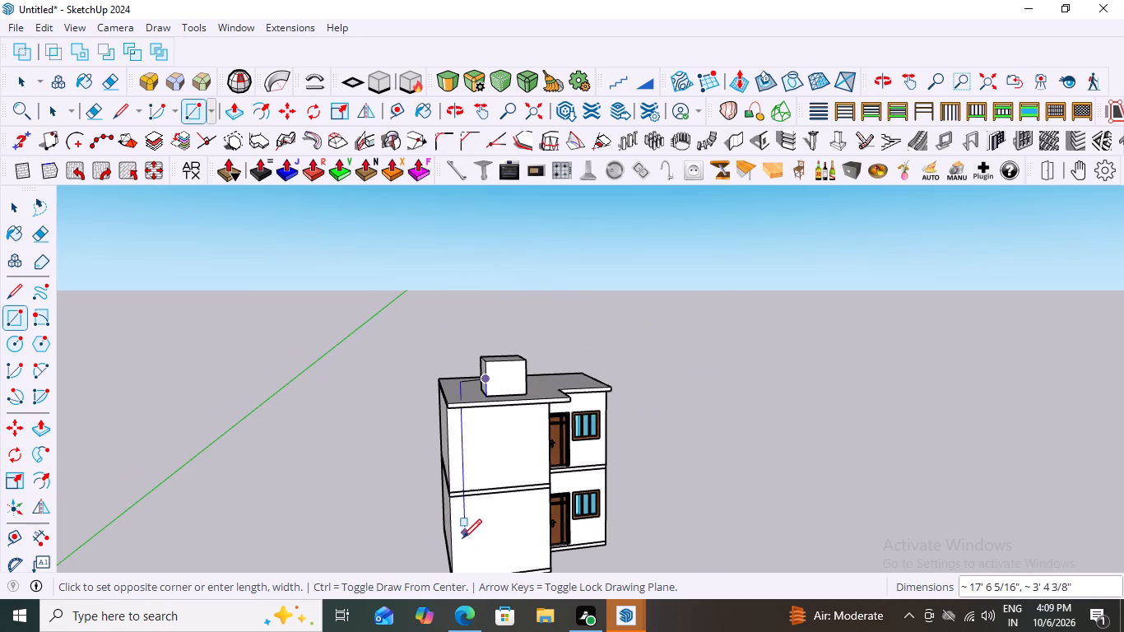
scroll(459, 517, down, 4)
scroll(457, 529, up, 3)
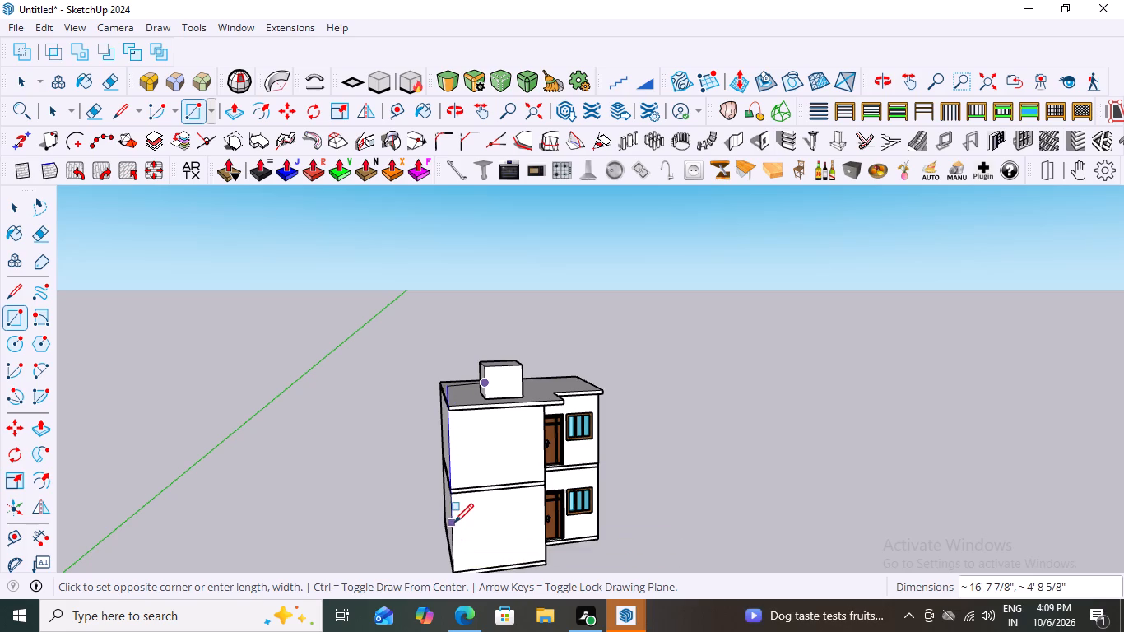
click(454, 523)
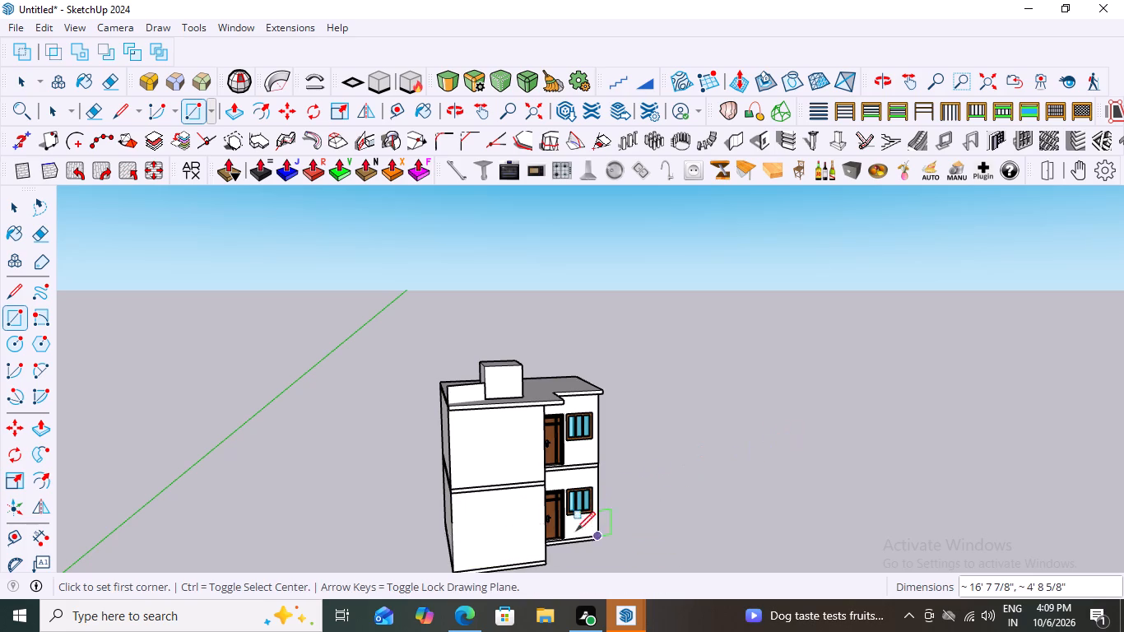
Examine how the new vertical rectangle meets the rooftop block and the roof slab's side edge.
scroll(445, 402, up, 8)
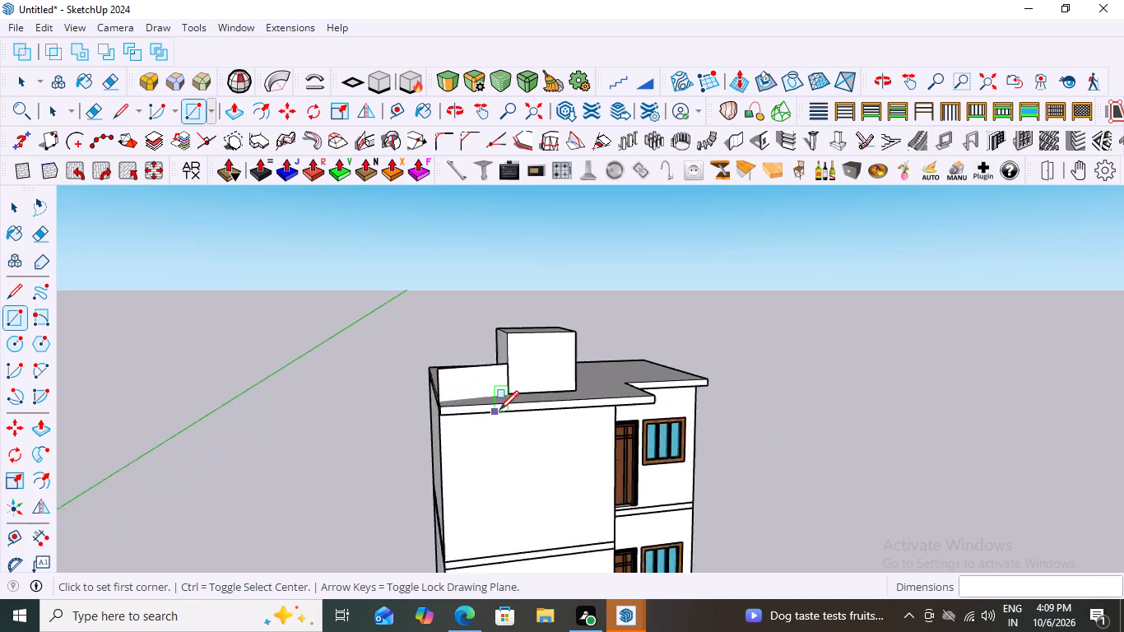
scroll(499, 410, up, 6)
scroll(424, 410, up, 4)
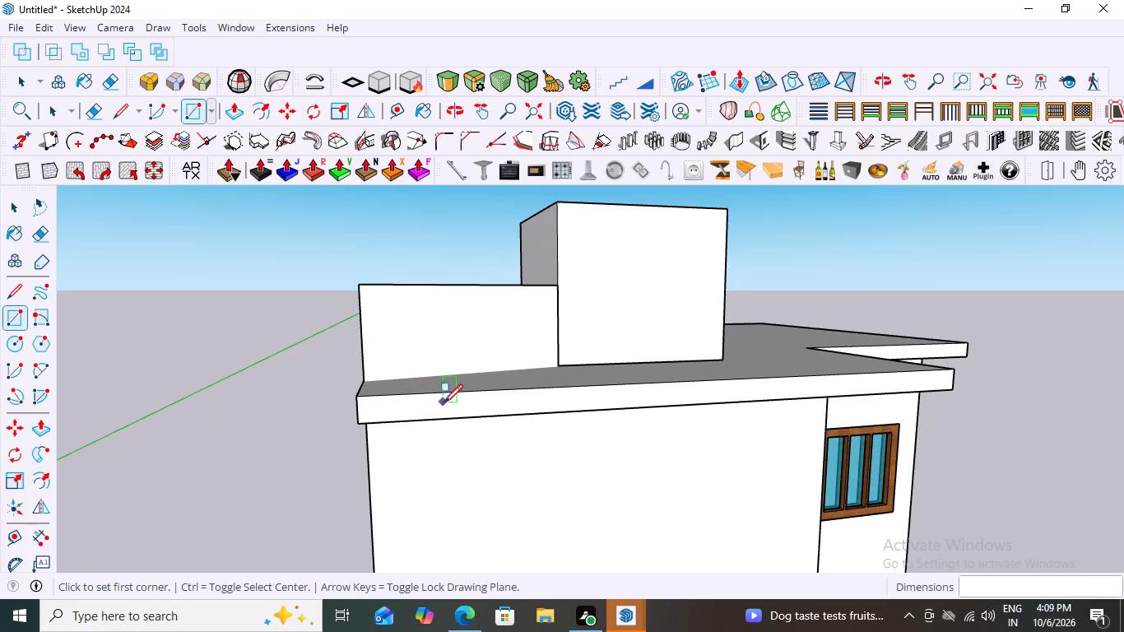
key(space)
scroll(415, 351, down, 4)
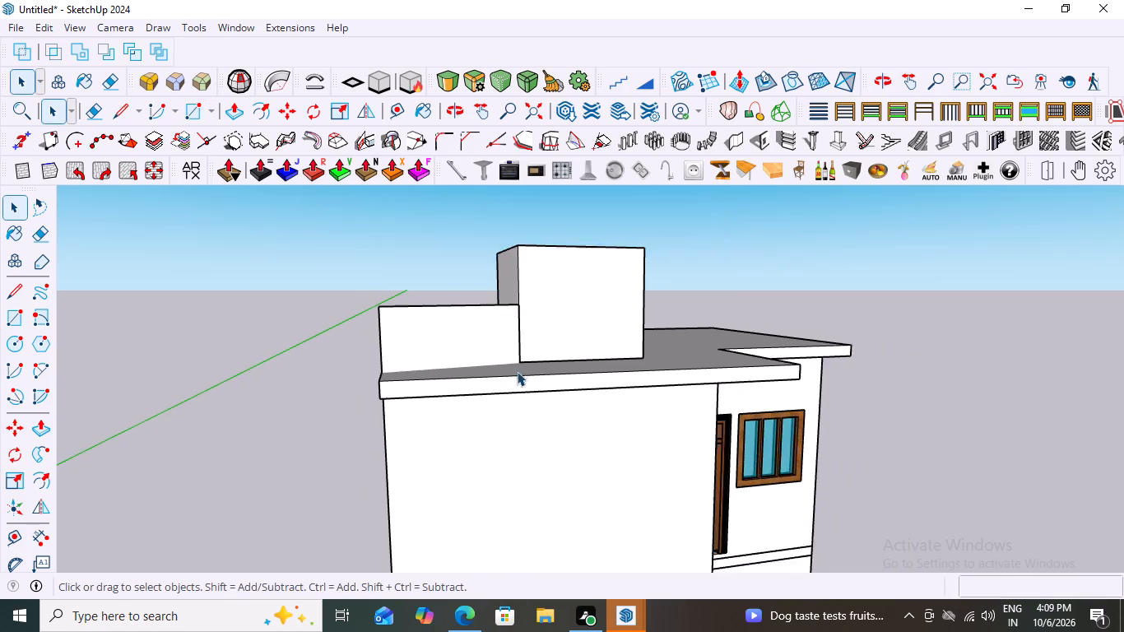
scroll(517, 371, down, 4)
scroll(784, 515, down, 2)
scroll(495, 383, up, 4)
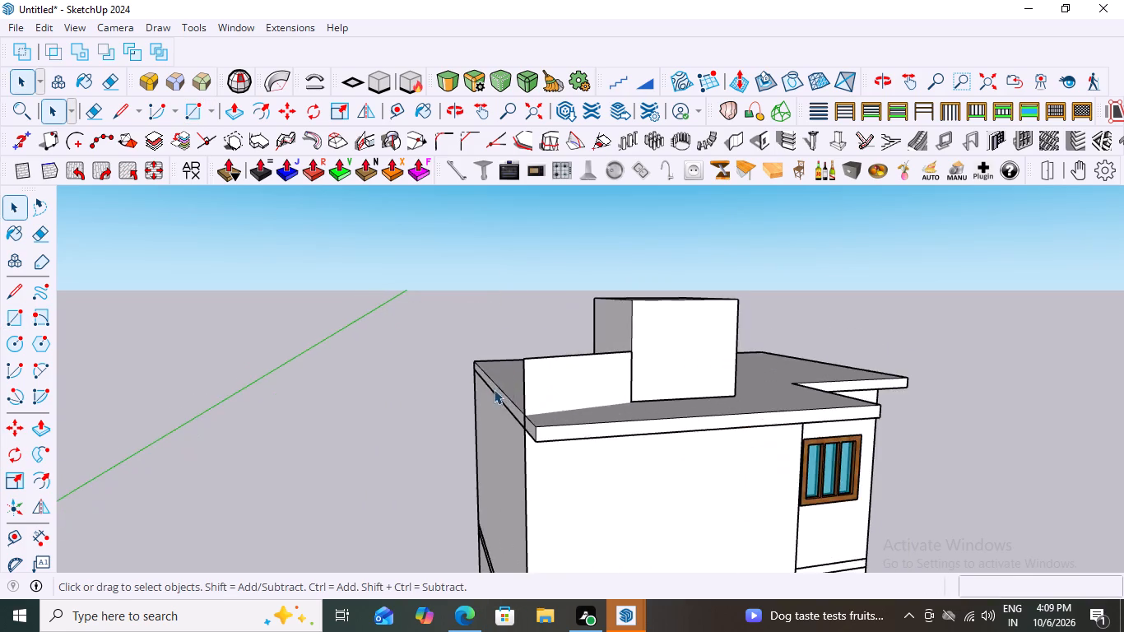
Undo the vertical rectangle drawn from the rooftop block to the lower storey's outer wall edge.
middle_drag(503, 397, 416, 434)
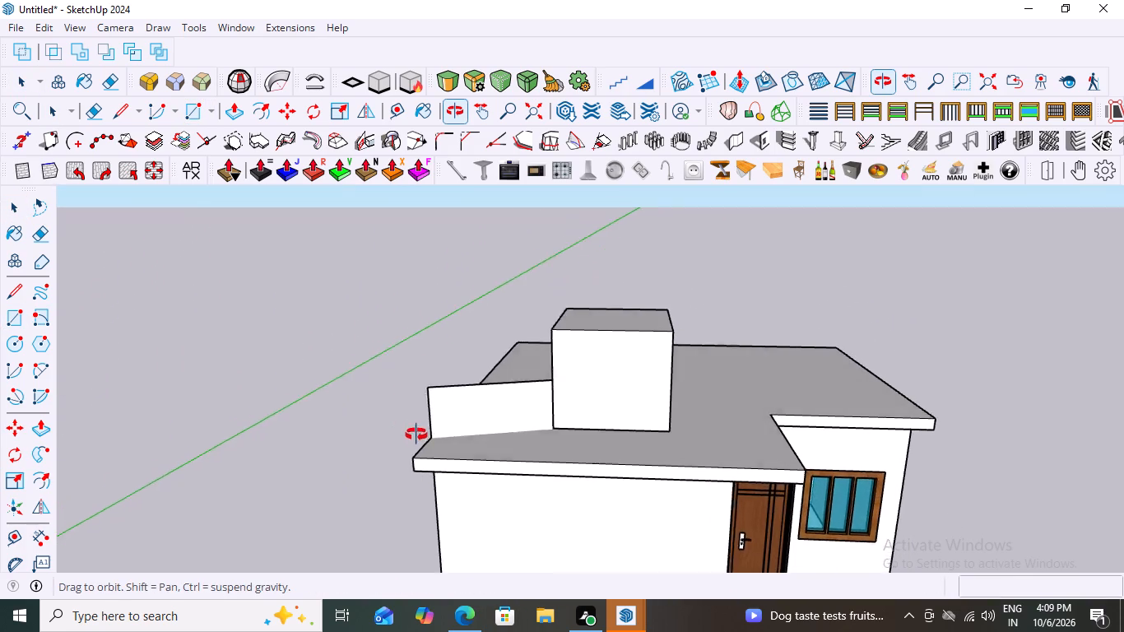
middle_drag(416, 434, 444, 452)
scroll(478, 448, up, 1)
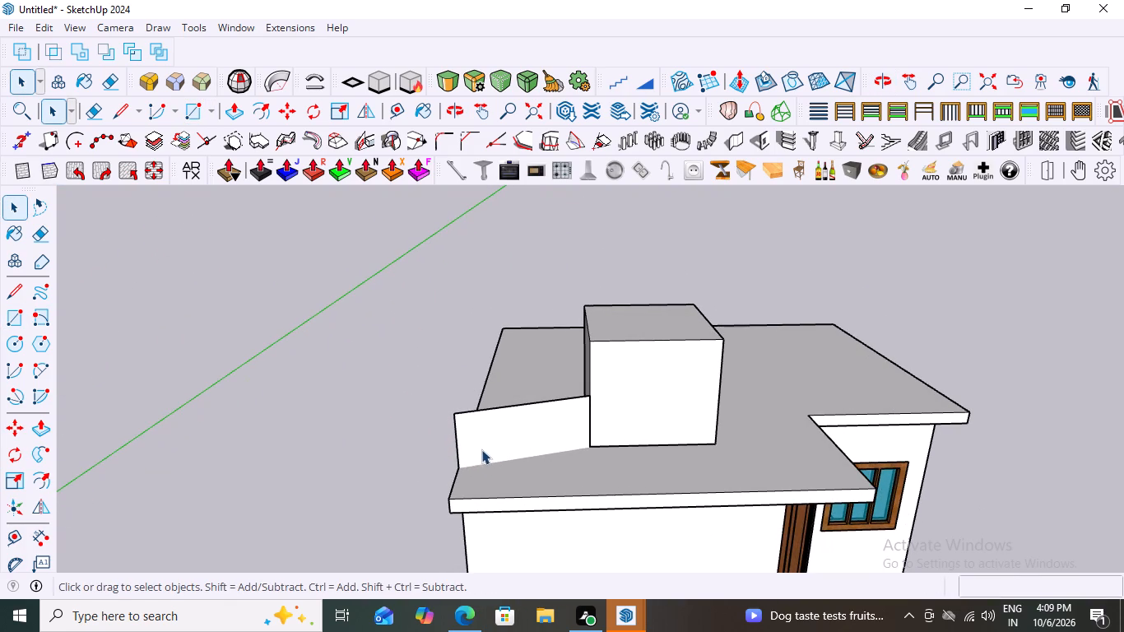
key(ctrl+z)
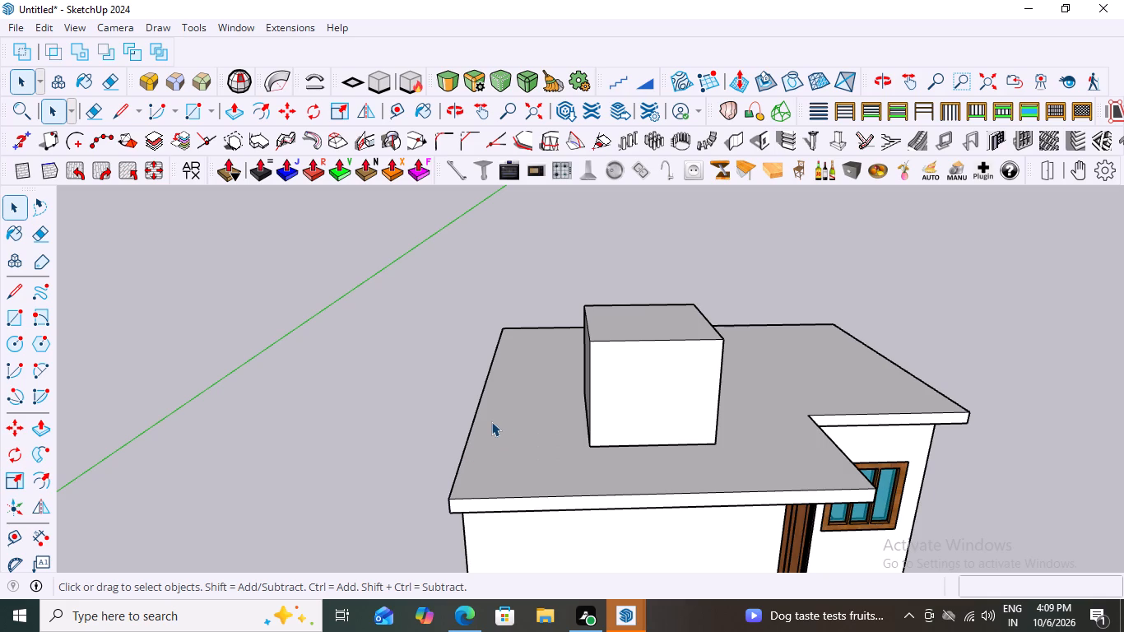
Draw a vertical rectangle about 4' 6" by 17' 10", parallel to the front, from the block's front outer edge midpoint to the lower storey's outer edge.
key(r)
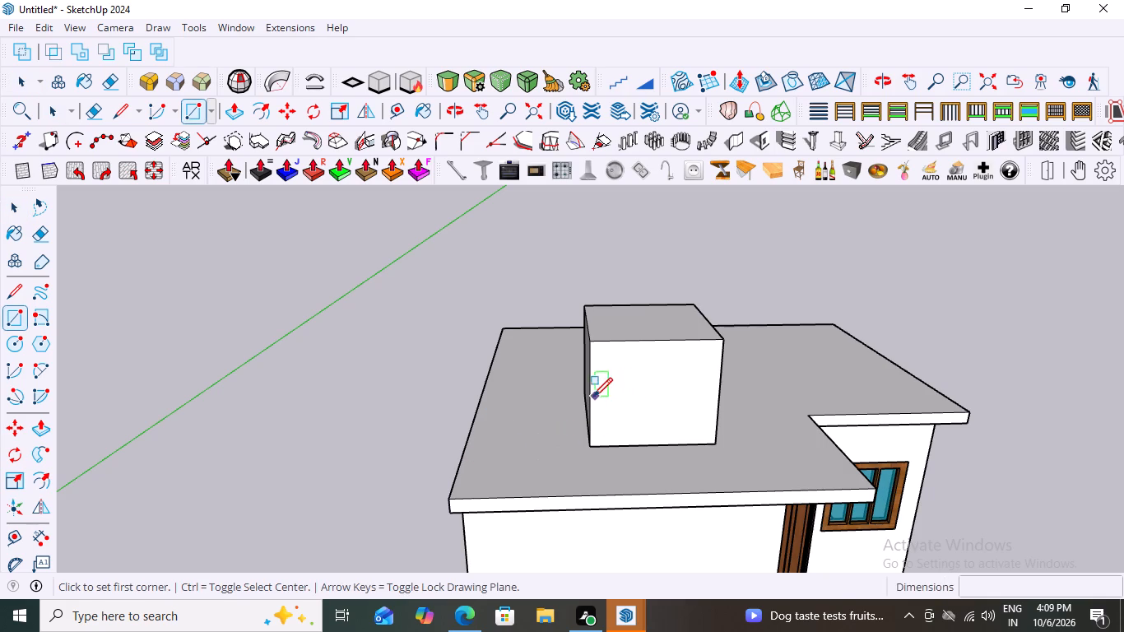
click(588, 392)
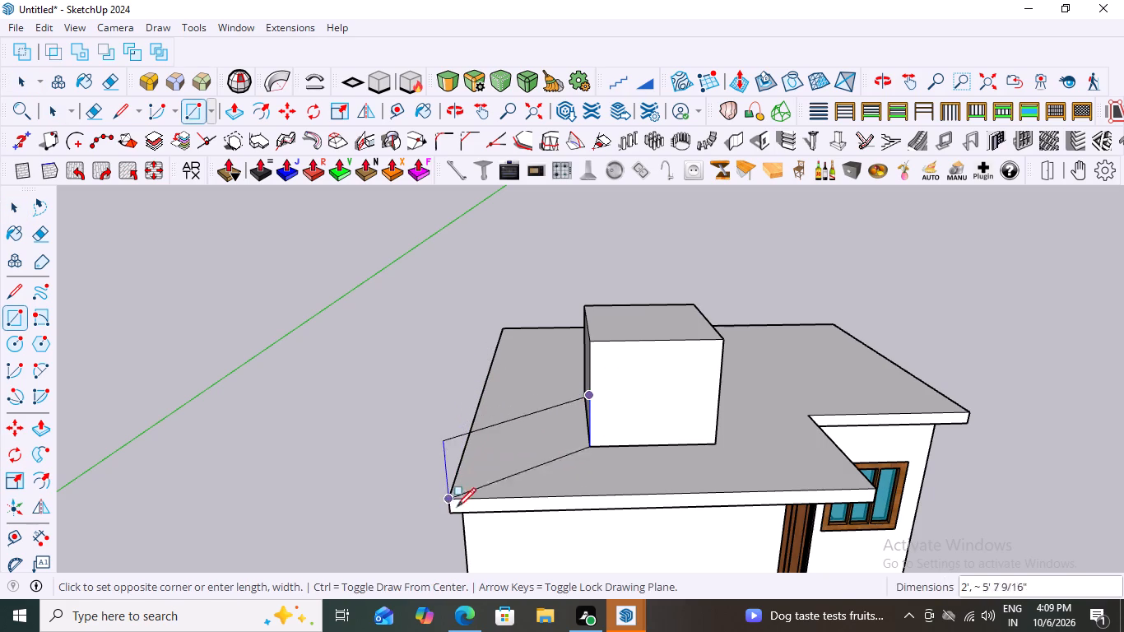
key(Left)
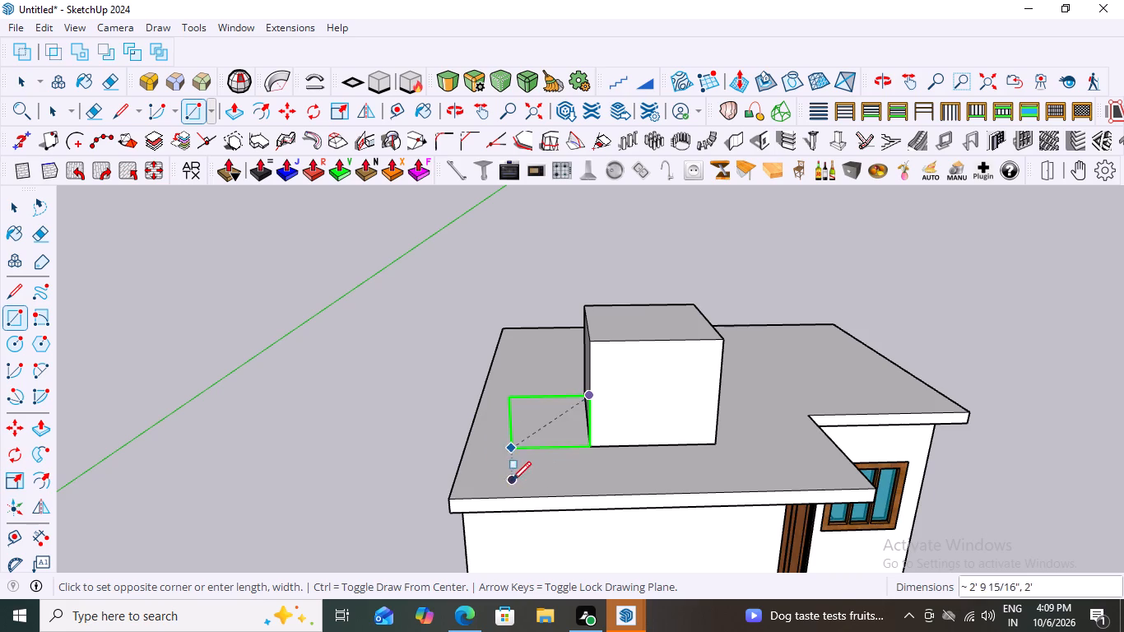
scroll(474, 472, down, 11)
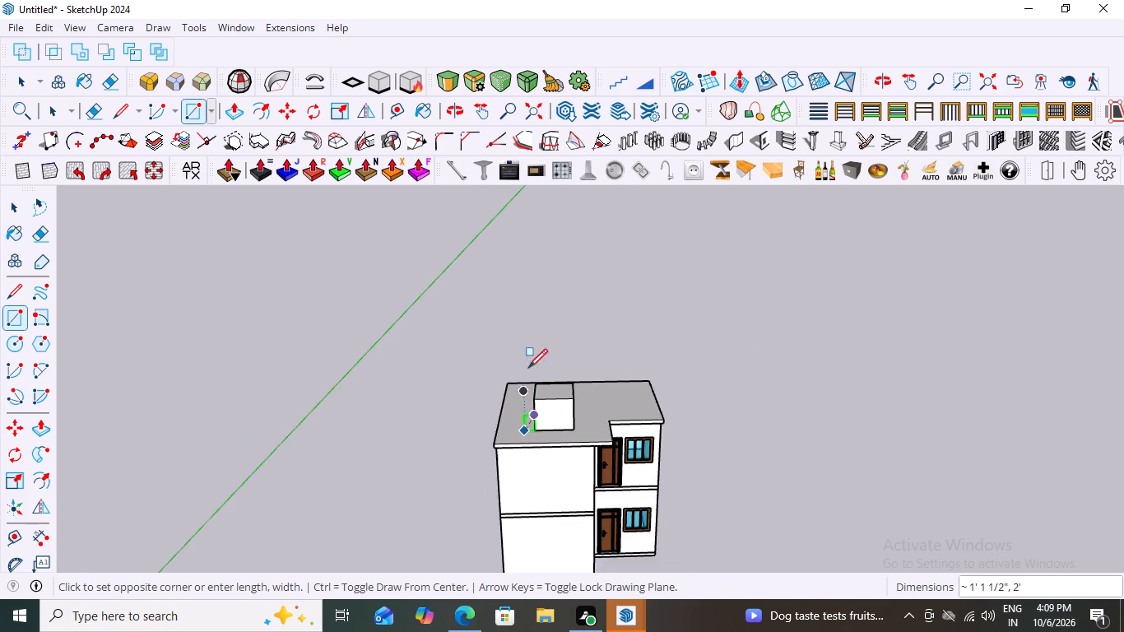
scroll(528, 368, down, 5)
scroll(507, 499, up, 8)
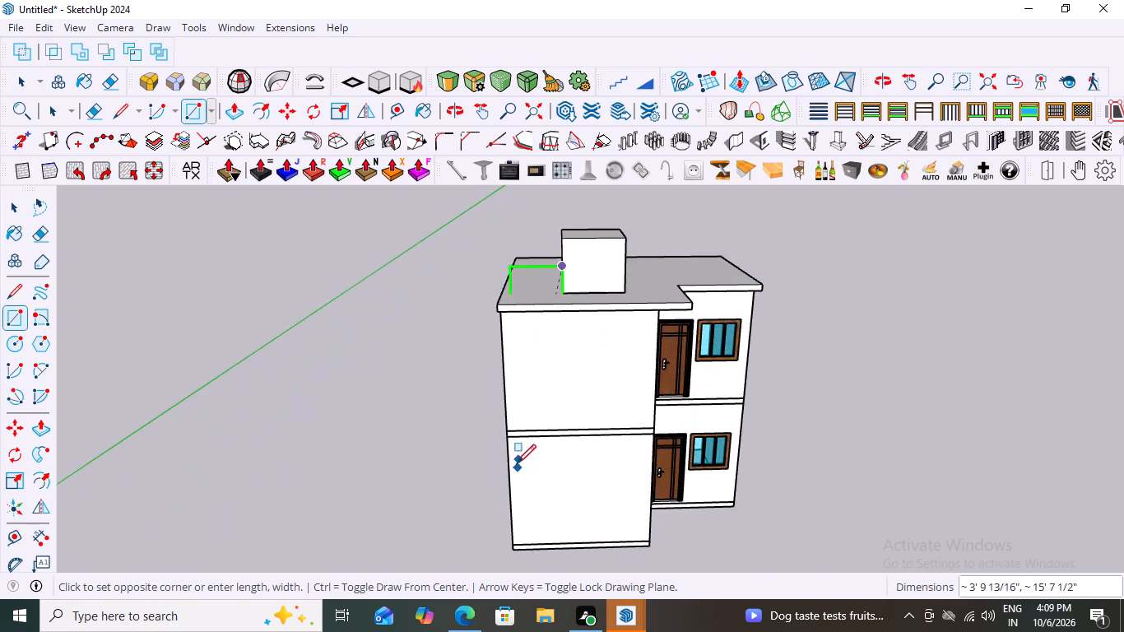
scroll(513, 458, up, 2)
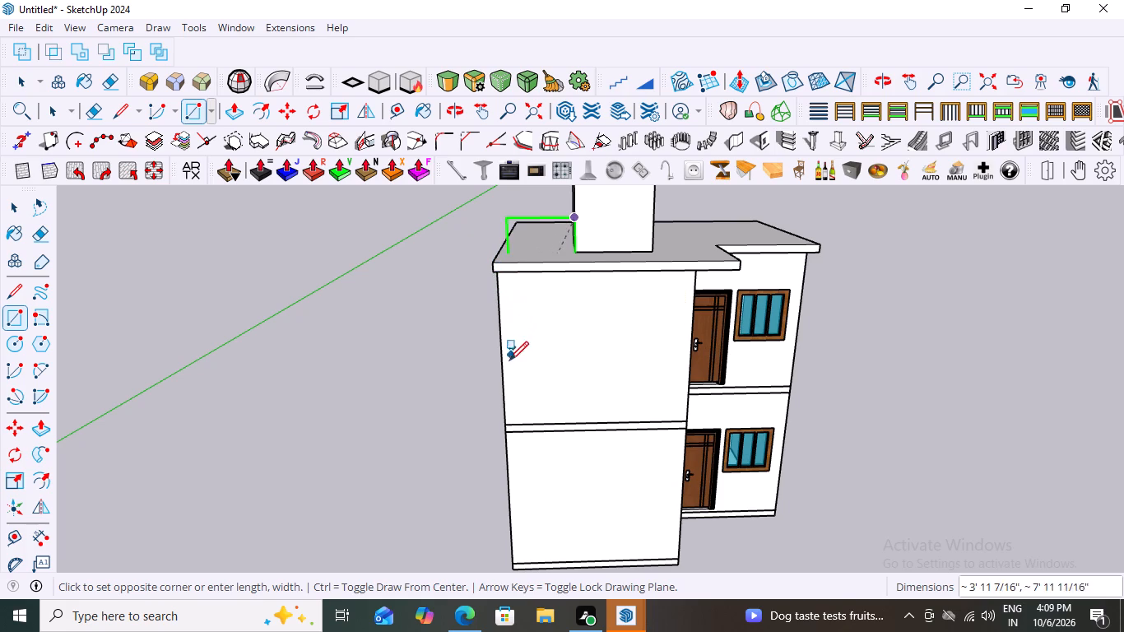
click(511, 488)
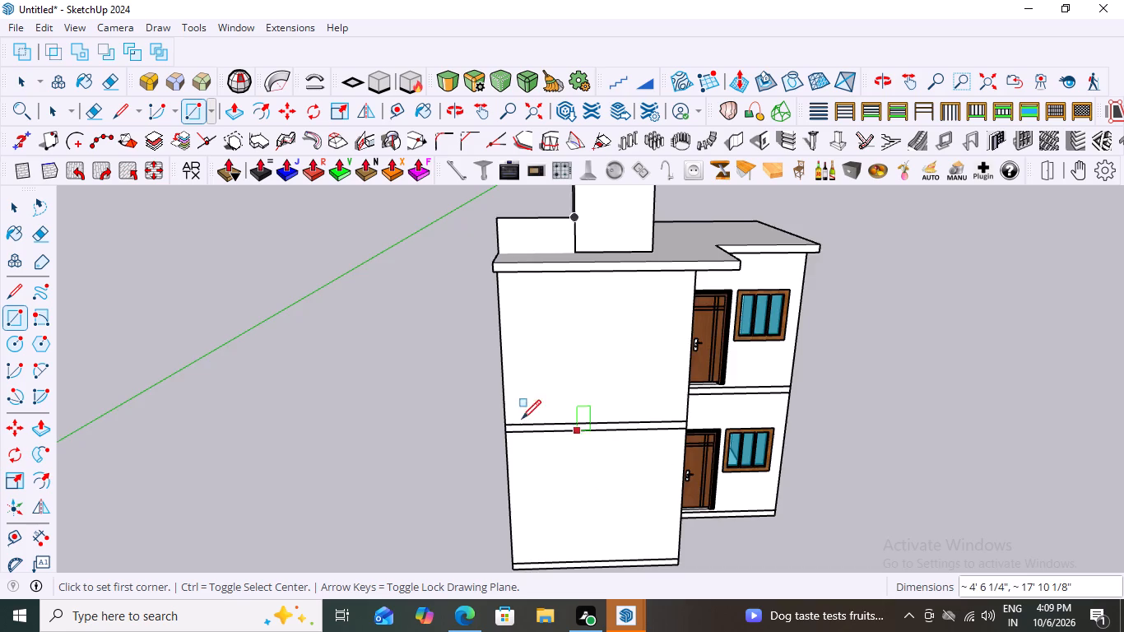
Examine how the new vertical rectangle meets the roof slab and the house's outer side wall.
scroll(521, 419, down, 3)
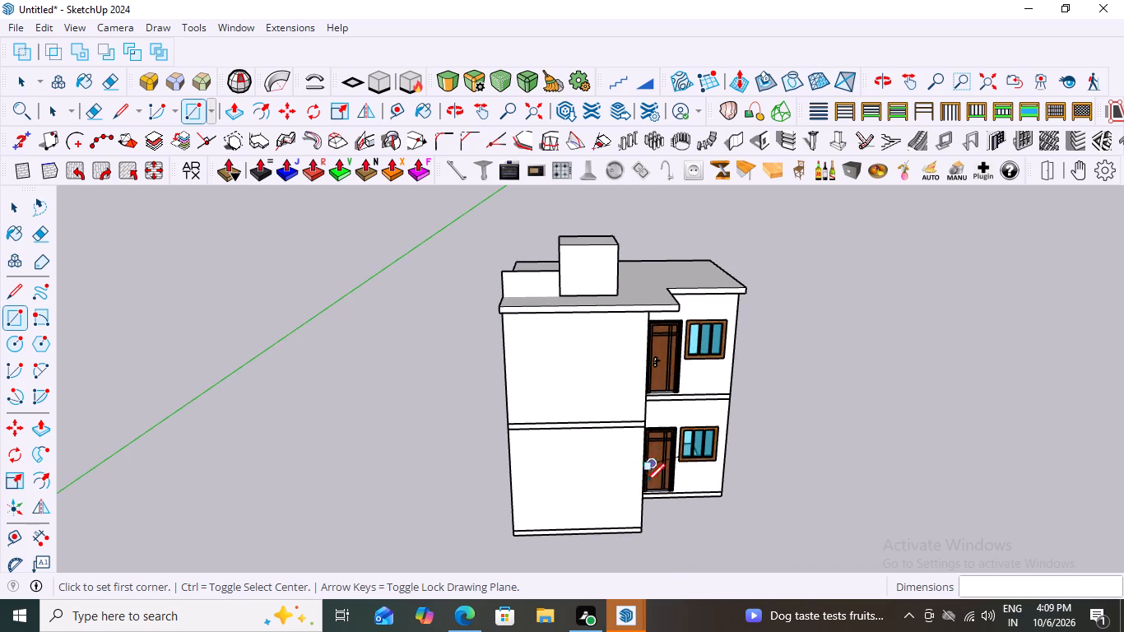
key(space)
scroll(505, 390, down, 1)
scroll(800, 365, down, 2)
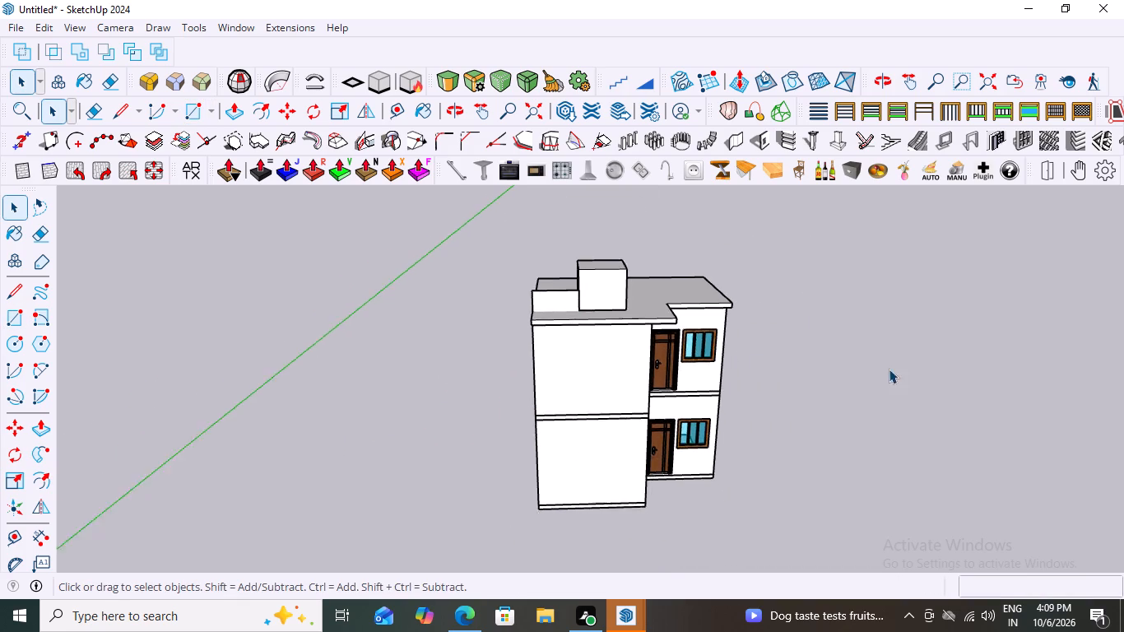
scroll(441, 353, up, 4)
middle_drag(500, 332, 511, 335)
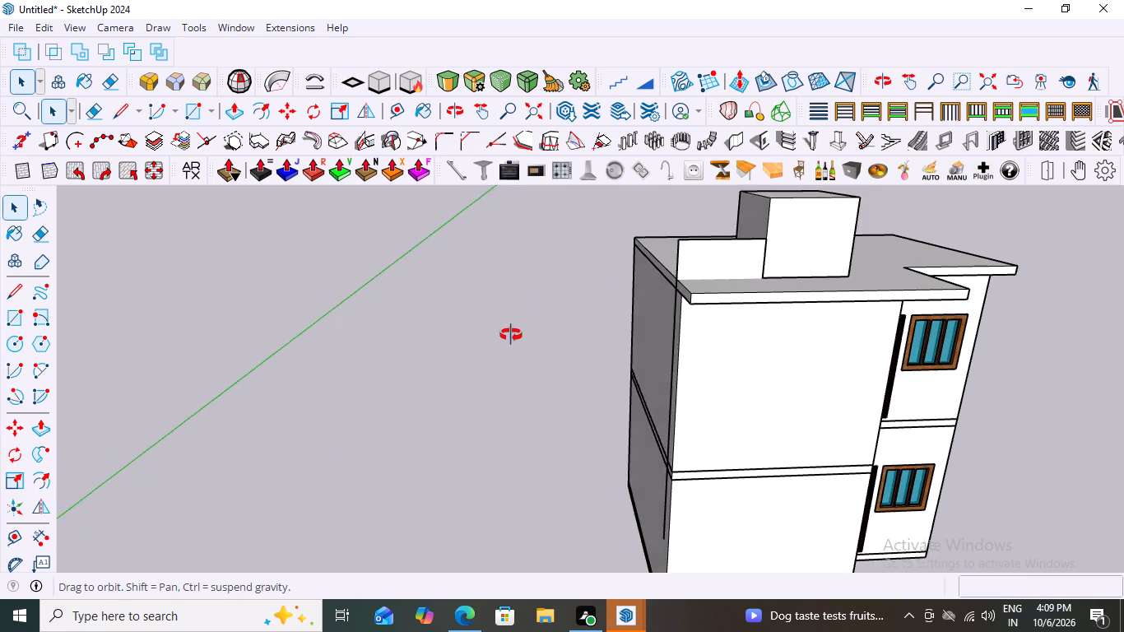
middle_drag(511, 335, 534, 348)
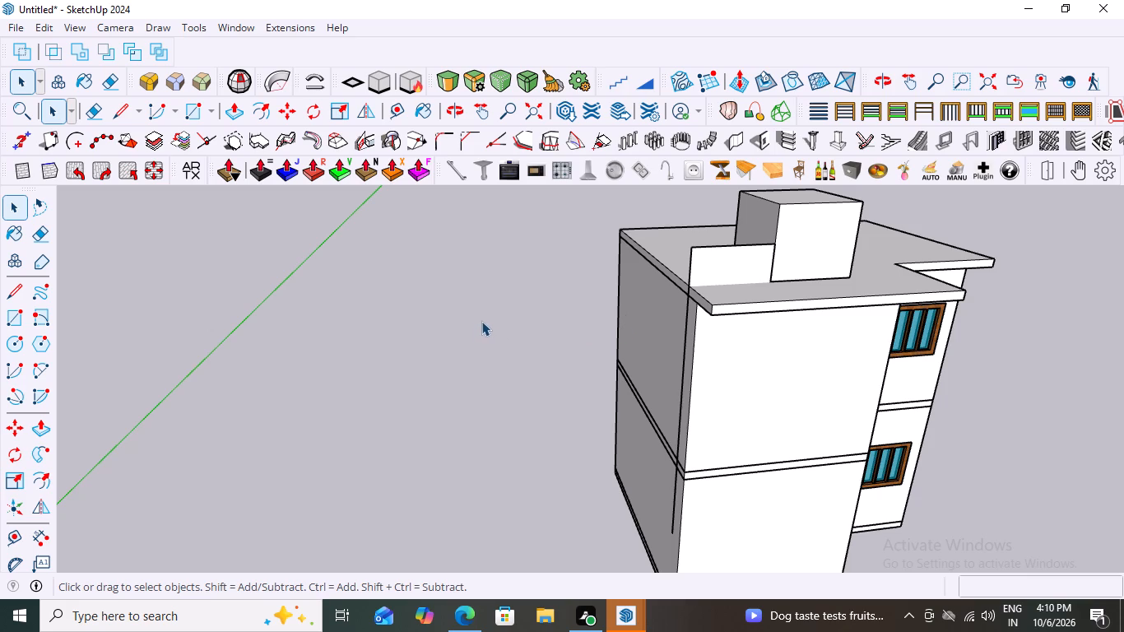
scroll(724, 263, up, 2)
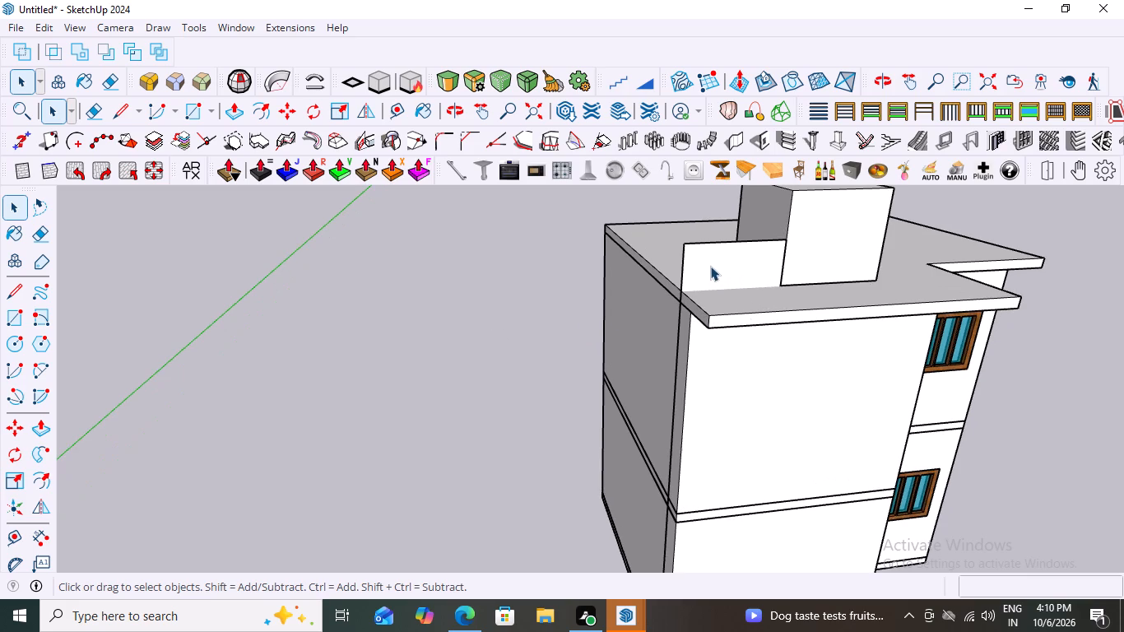
scroll(762, 270, down, 2)
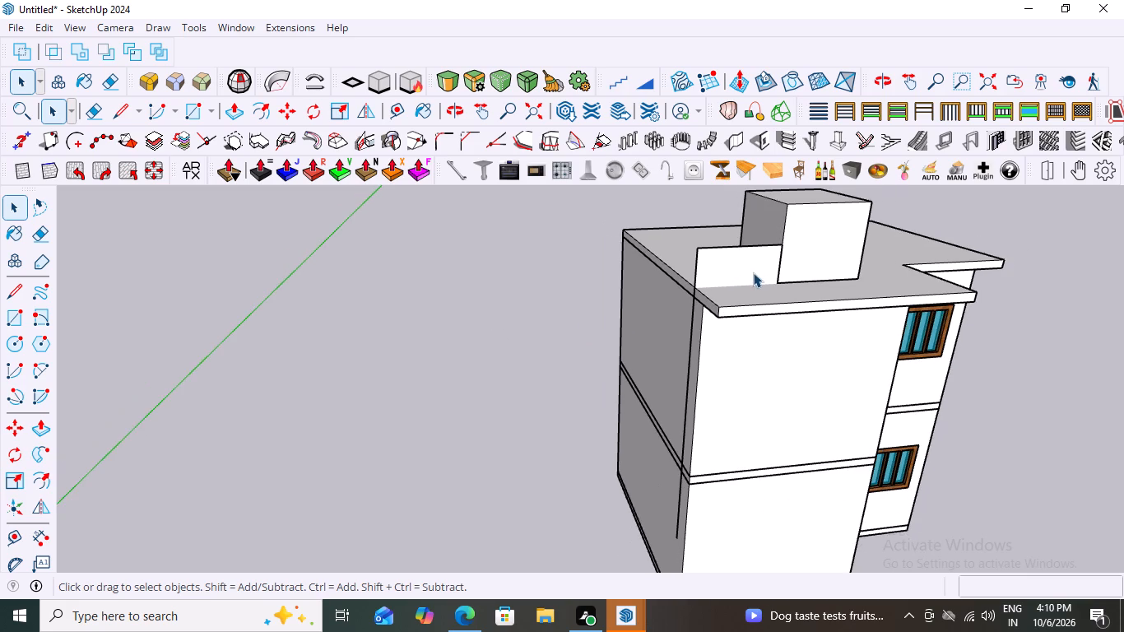
scroll(746, 276, down, 2)
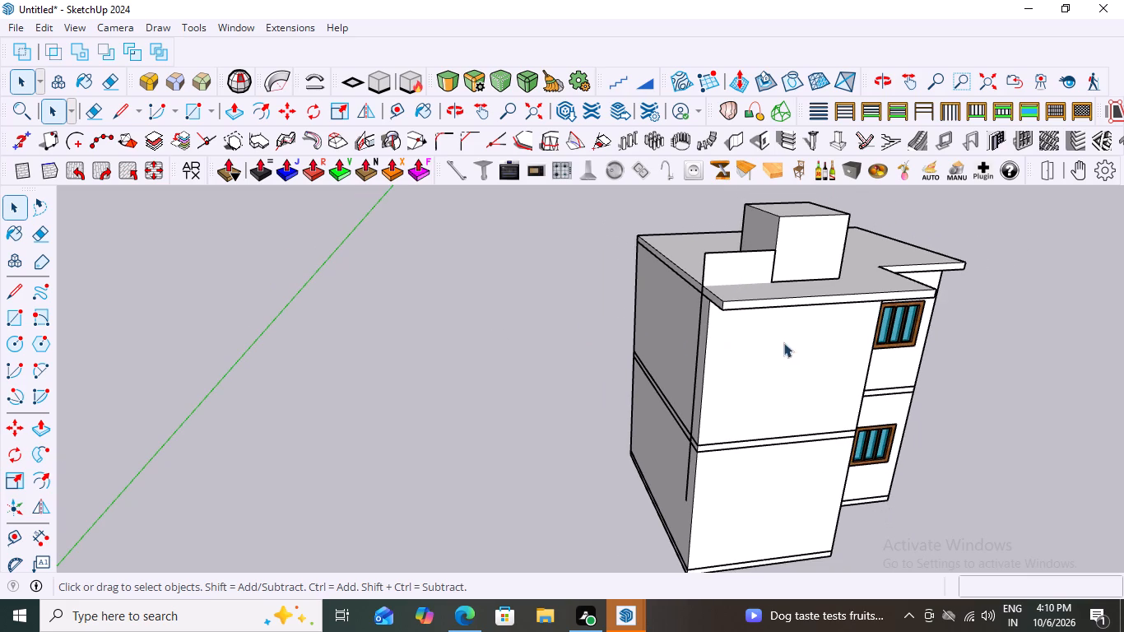
scroll(671, 364, up, 3)
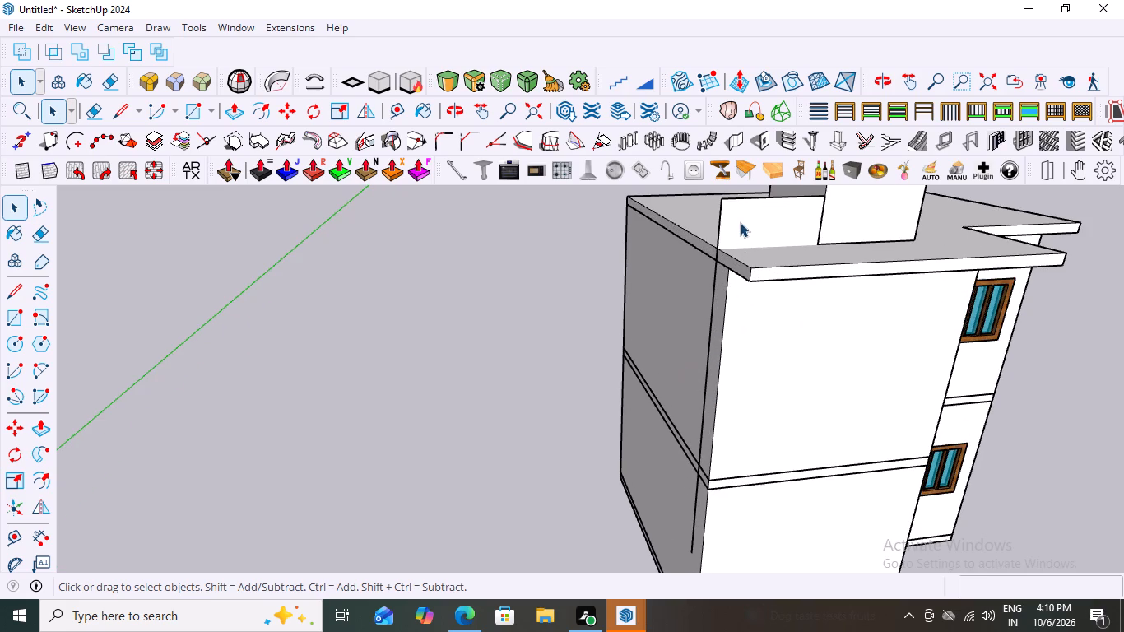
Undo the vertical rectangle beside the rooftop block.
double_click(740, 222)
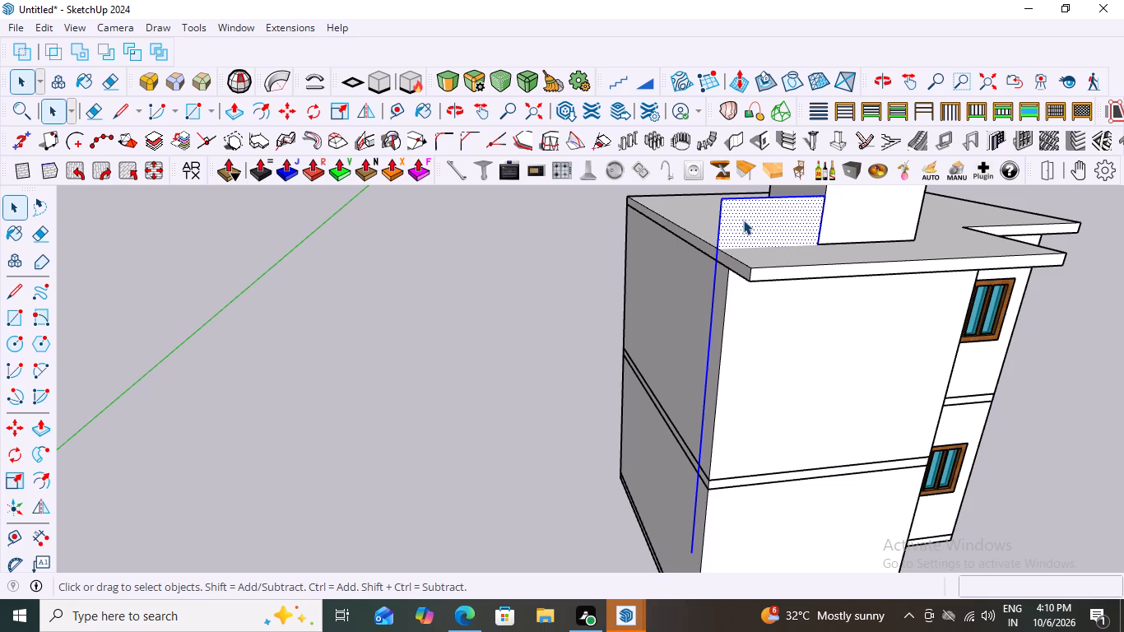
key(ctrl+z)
Draw a vertical rectangle about 3' 8" by 18', parallel to the front, from the rooftop block's front outer edge midpoint down to the lower storey.
scroll(590, 307, down, 4)
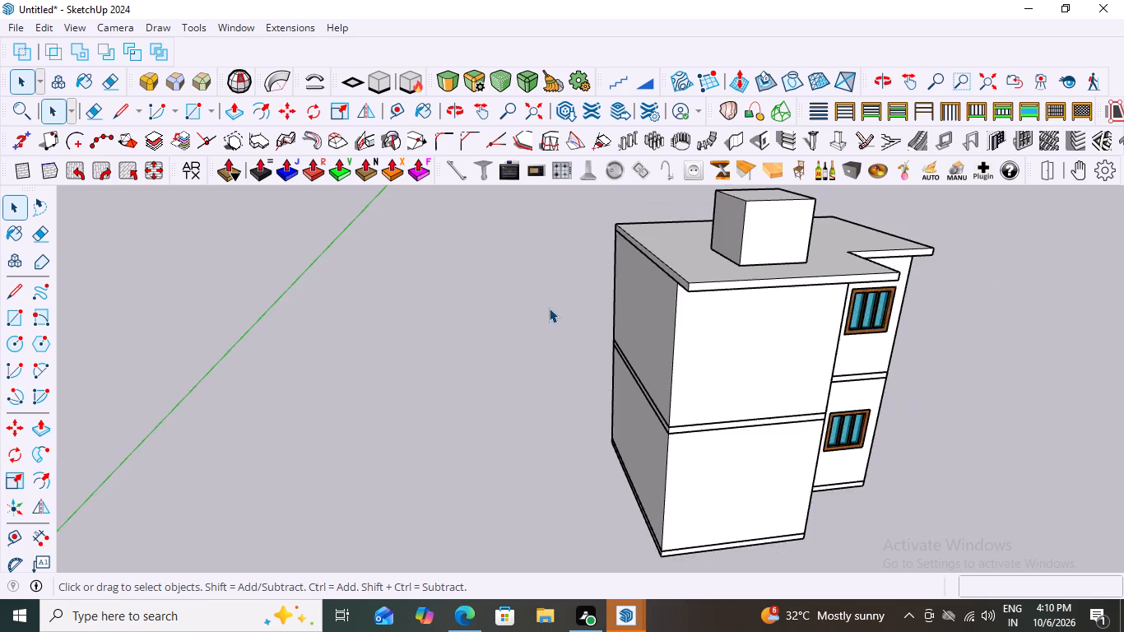
scroll(549, 308, down, 6)
key(r)
scroll(621, 285, up, 6)
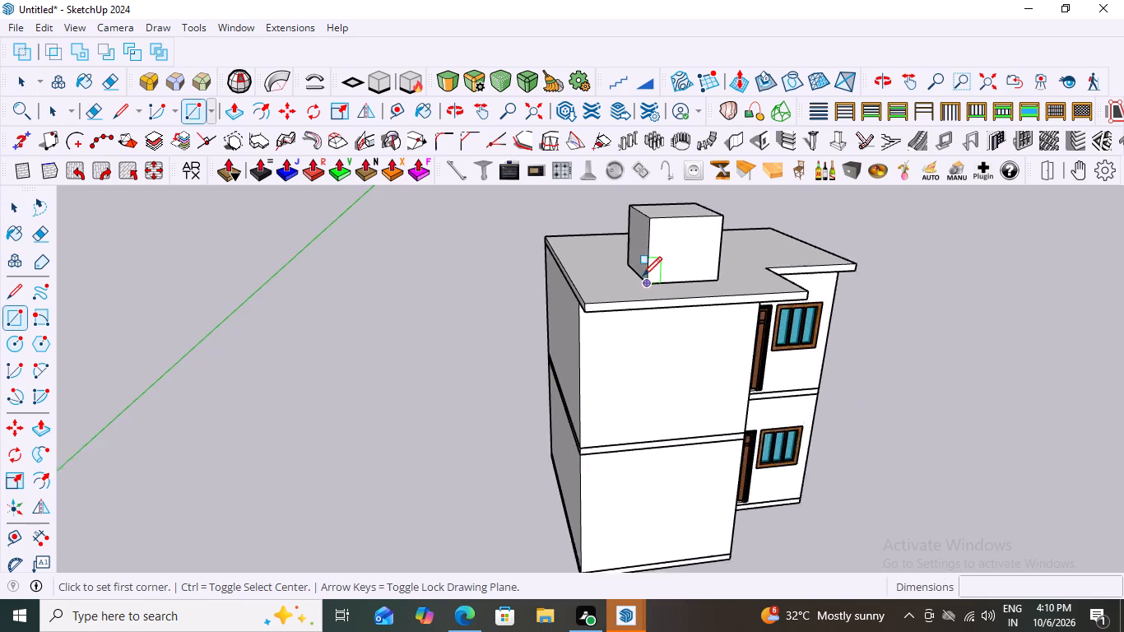
scroll(643, 276, up, 1)
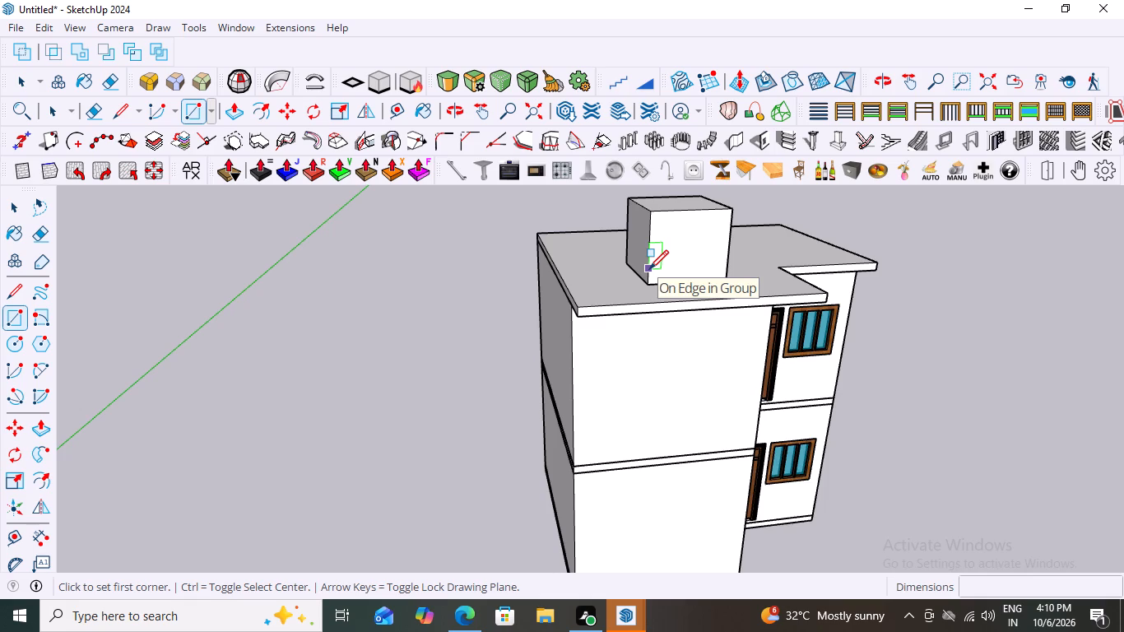
scroll(772, 498, down, 4)
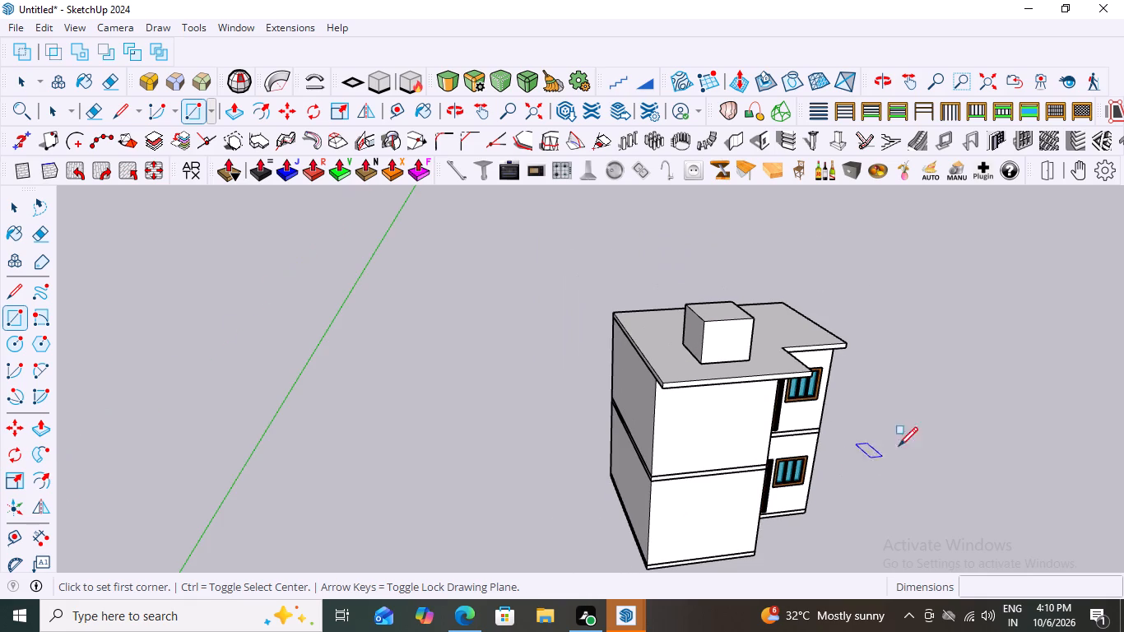
scroll(923, 397, down, 1)
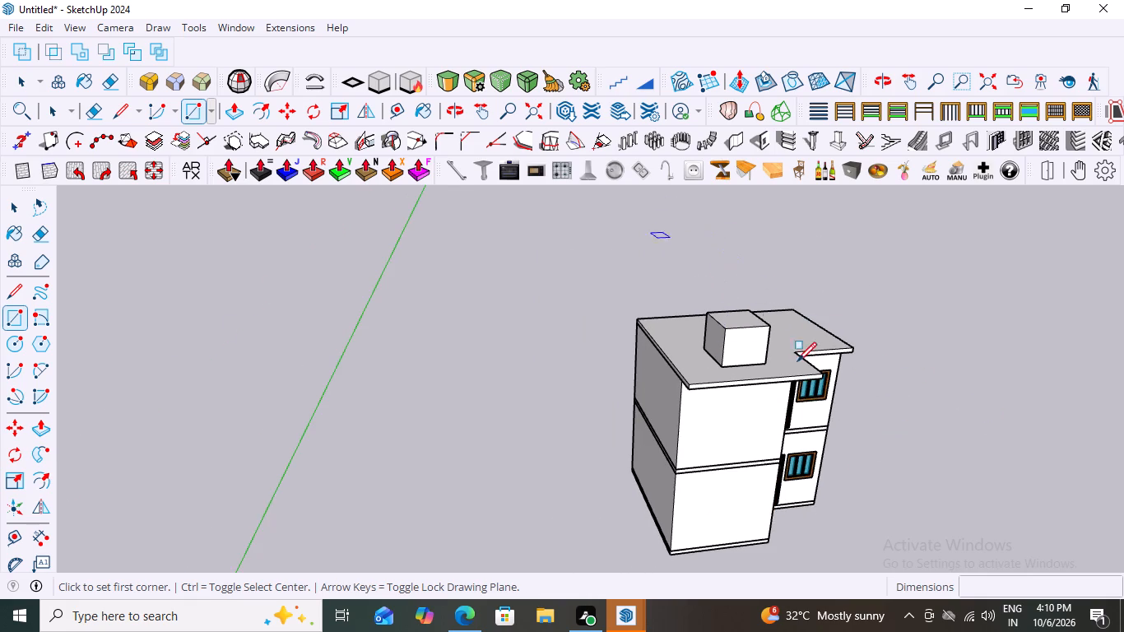
scroll(783, 372, down, 8)
middle_drag(983, 445, 889, 351)
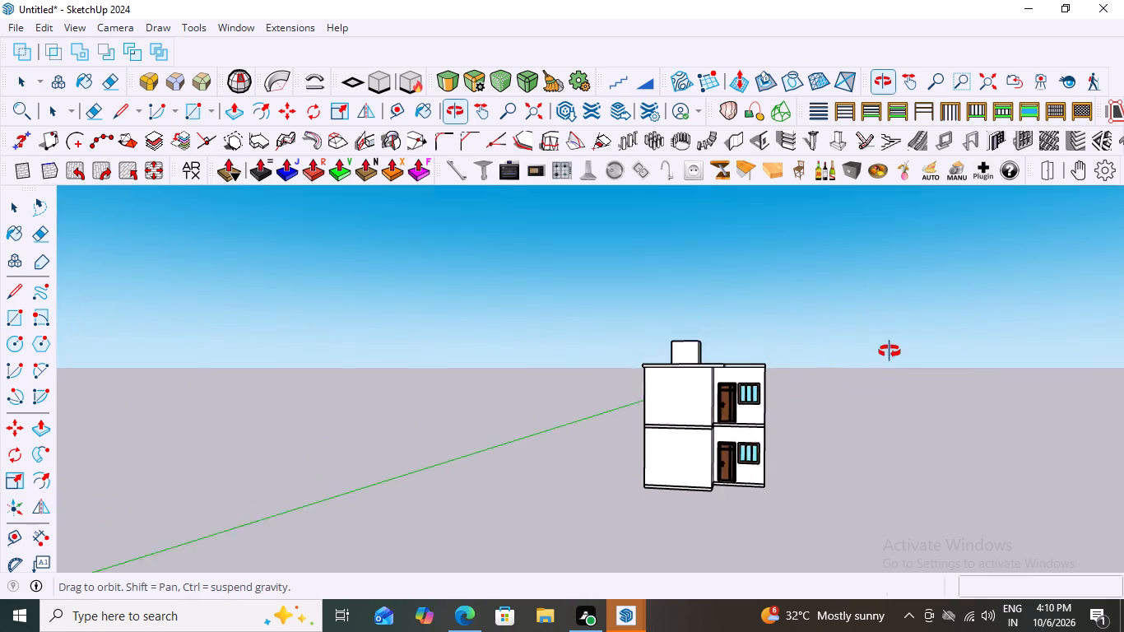
middle_drag(889, 351, 907, 352)
scroll(643, 403, up, 8)
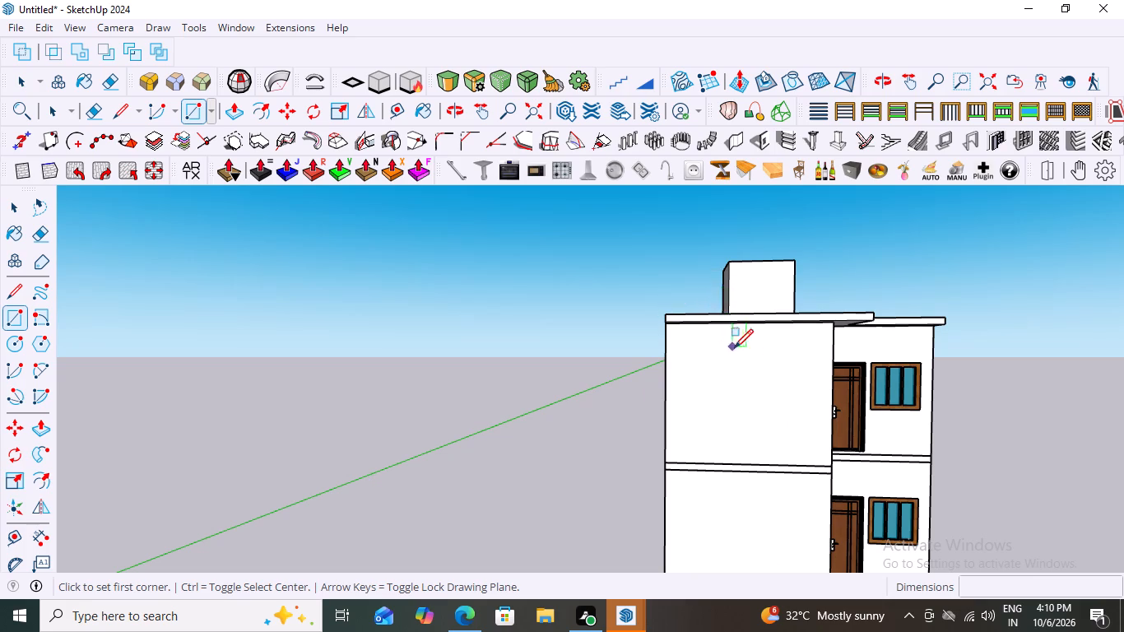
middle_drag(745, 369, 779, 481)
scroll(741, 358, up, 2)
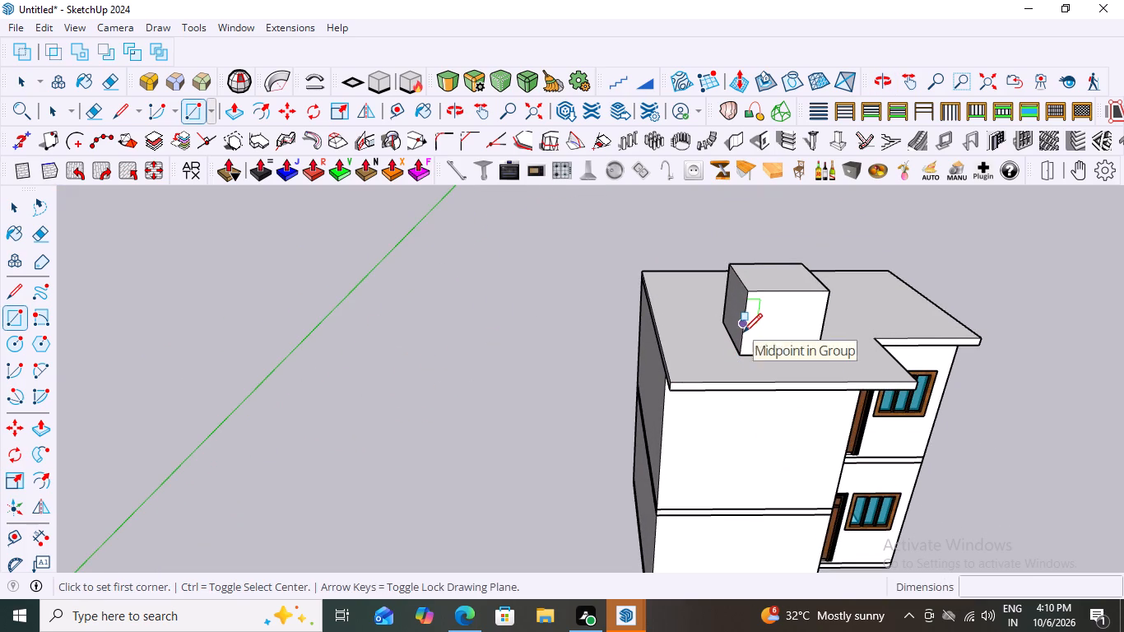
click(743, 333)
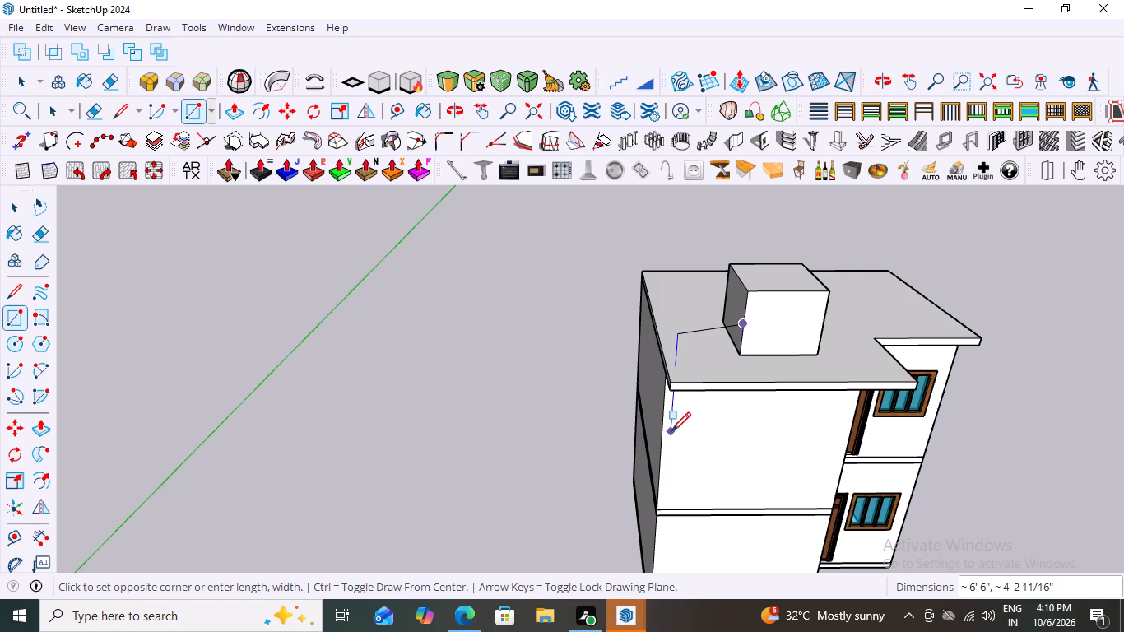
key(Left)
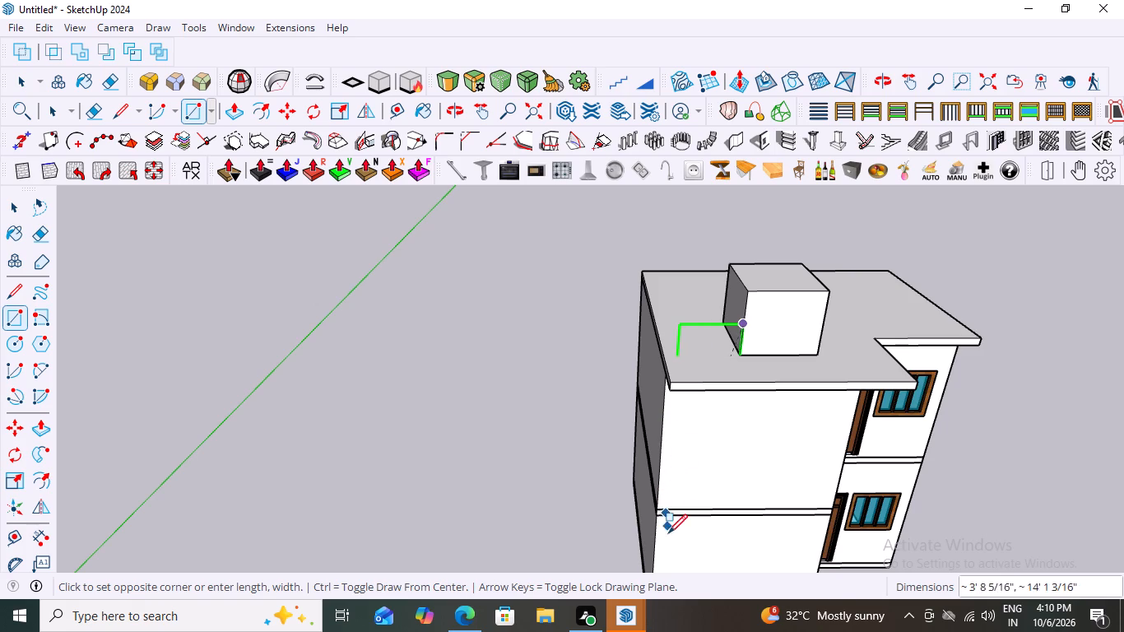
scroll(670, 536, down, 6)
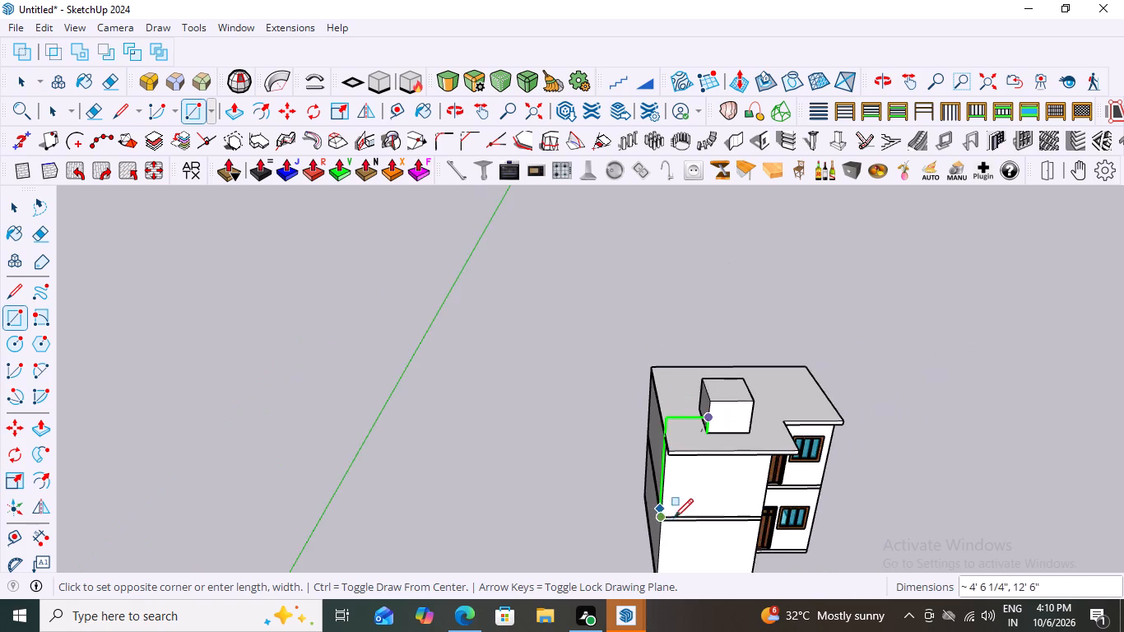
scroll(679, 511, down, 8)
scroll(670, 551, up, 7)
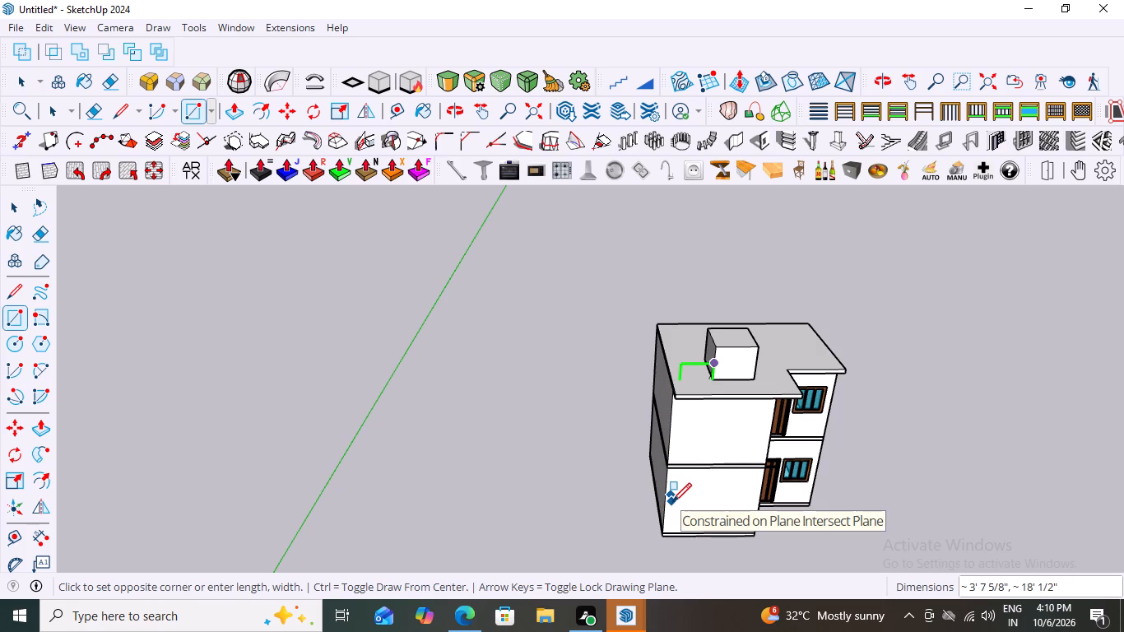
click(672, 502)
Examine the new rectangle's position against the rooftop block and roof slab from above, the front and the outer side.
scroll(708, 353, up, 8)
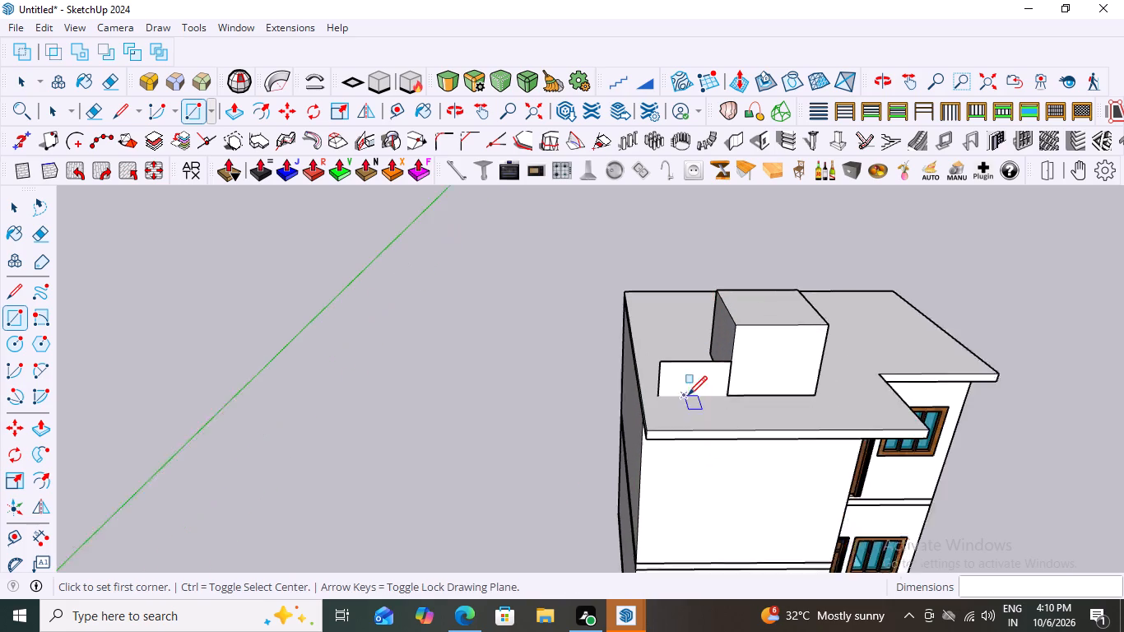
scroll(638, 403, up, 2)
middle_drag(614, 337, 587, 245)
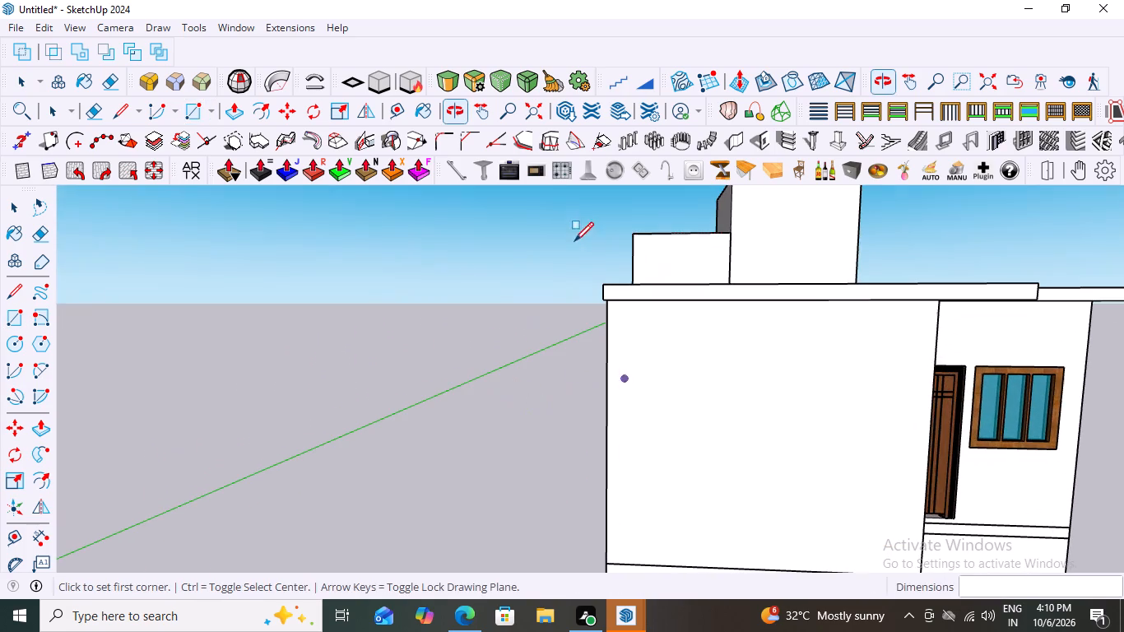
scroll(555, 379, down, 3)
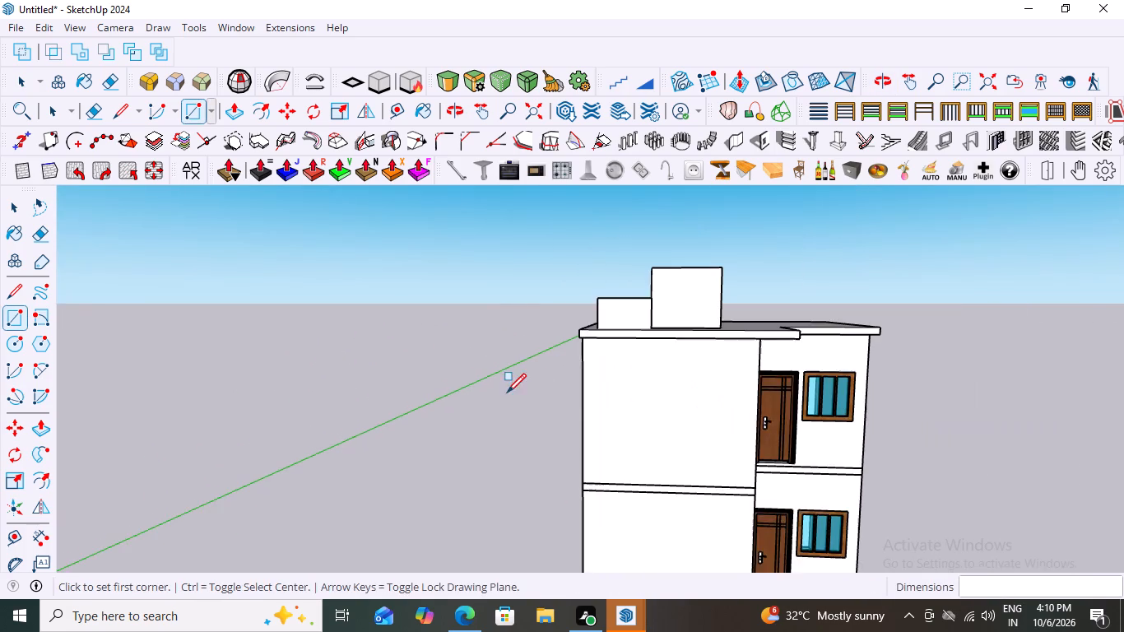
middle_drag(565, 408, 703, 445)
scroll(661, 332, up, 4)
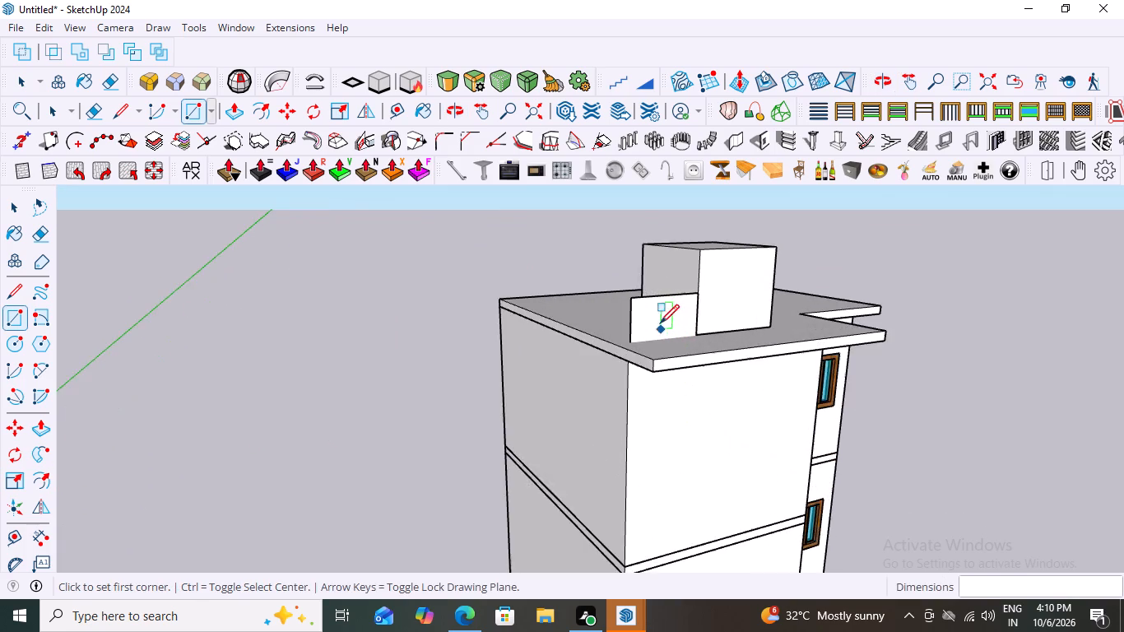
Undo the vertical rectangle beside the rooftop block and the block's extrusion, leaving only its outline on the roof slab.
scroll(660, 323, up, 8)
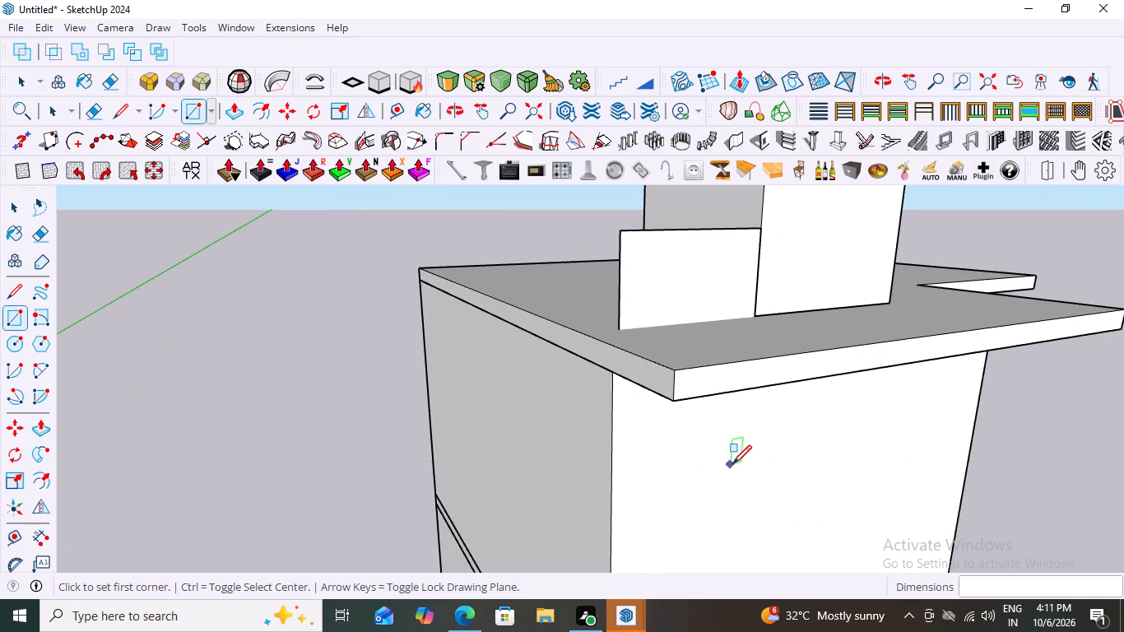
scroll(445, 351, down, 5)
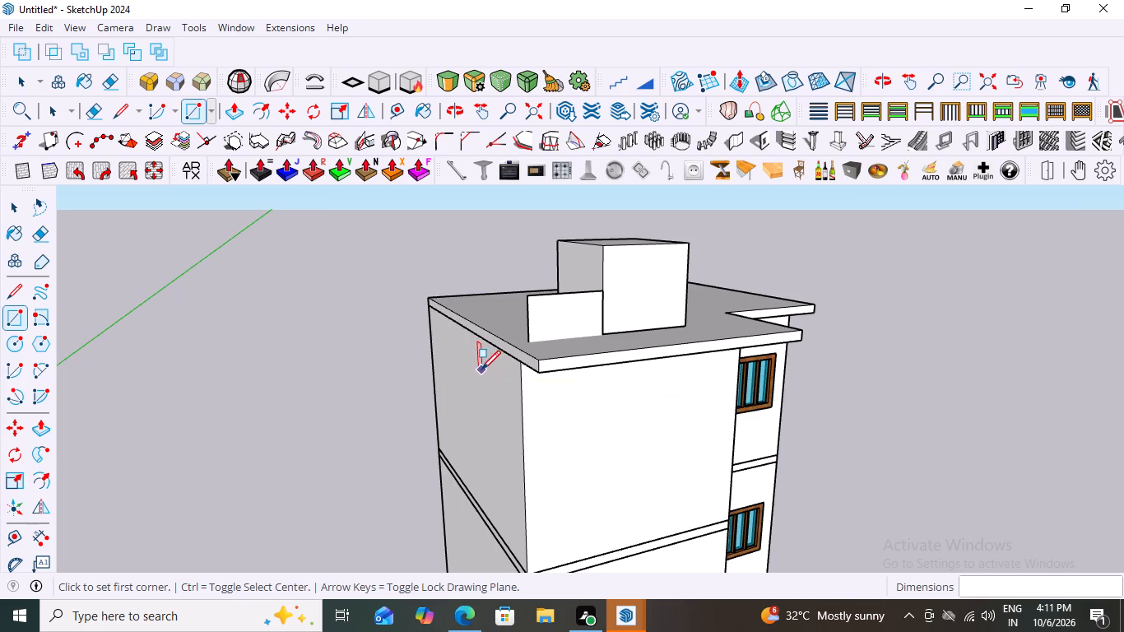
scroll(485, 381, down, 12)
scroll(670, 402, down, 1)
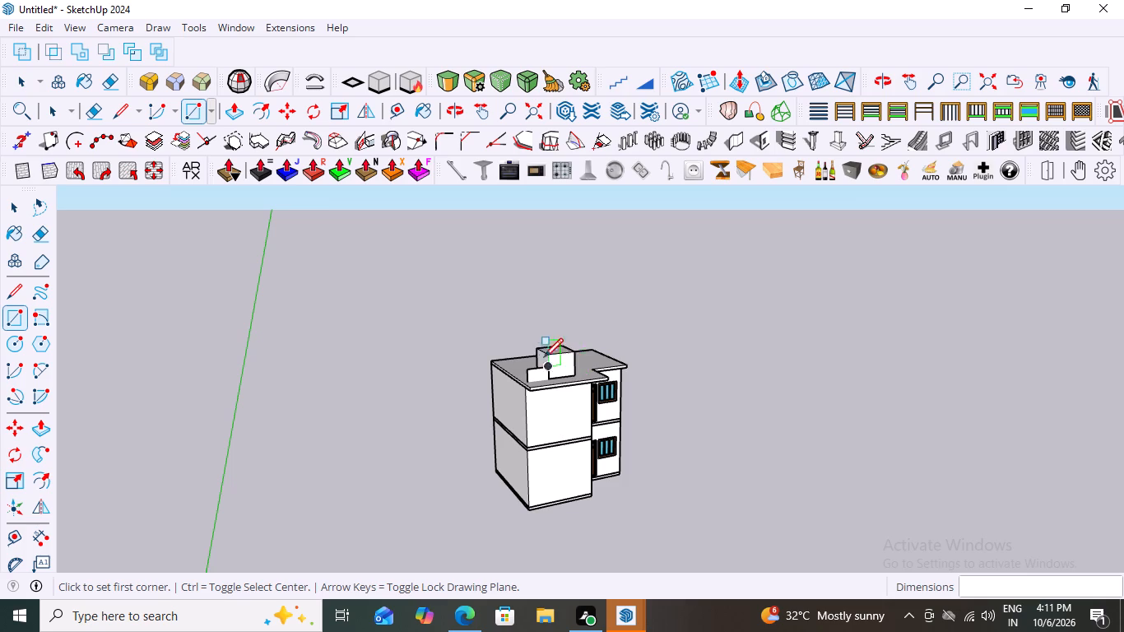
scroll(611, 402, up, 4)
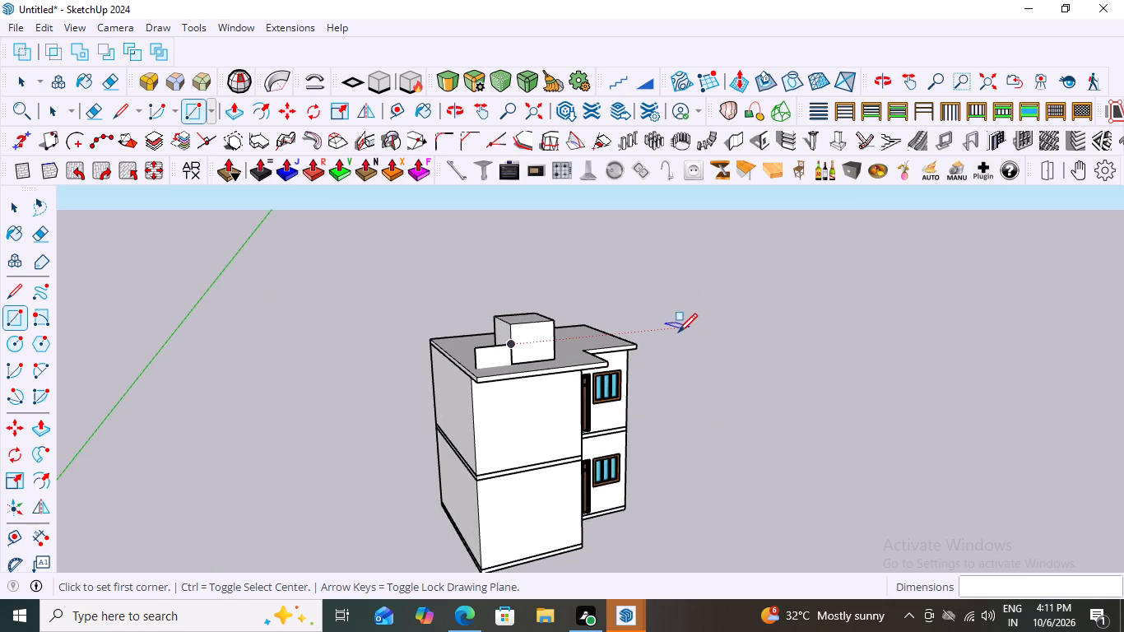
key(space)
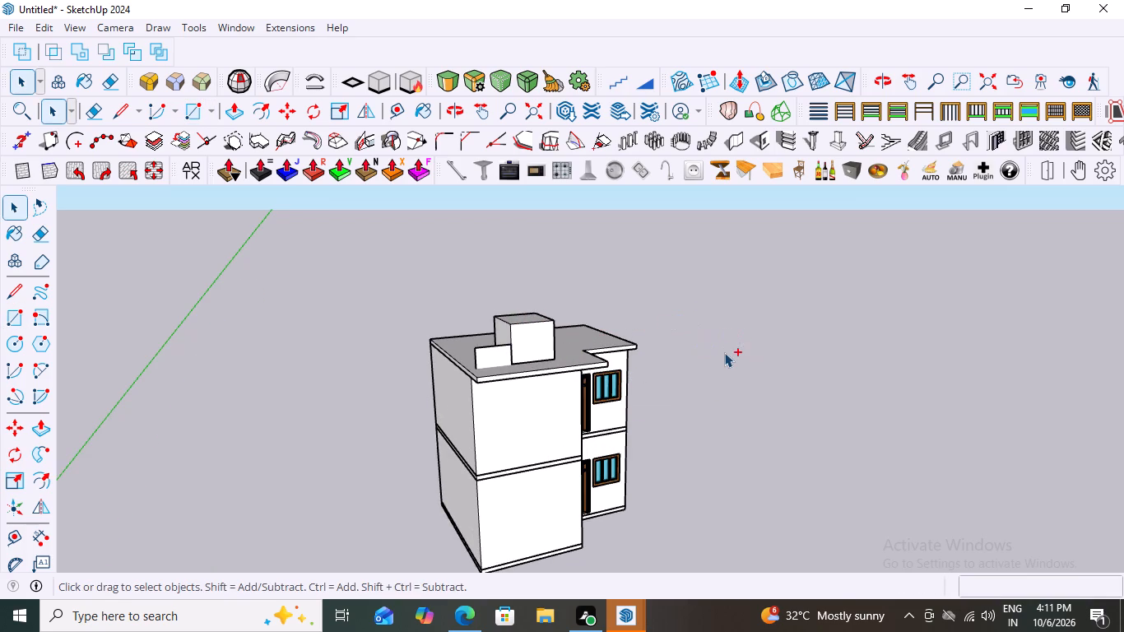
key(ctrl+z)
key(ctrl+z)
key(ctrl+z)
key(ctrl+z)
key(ctrl+z)
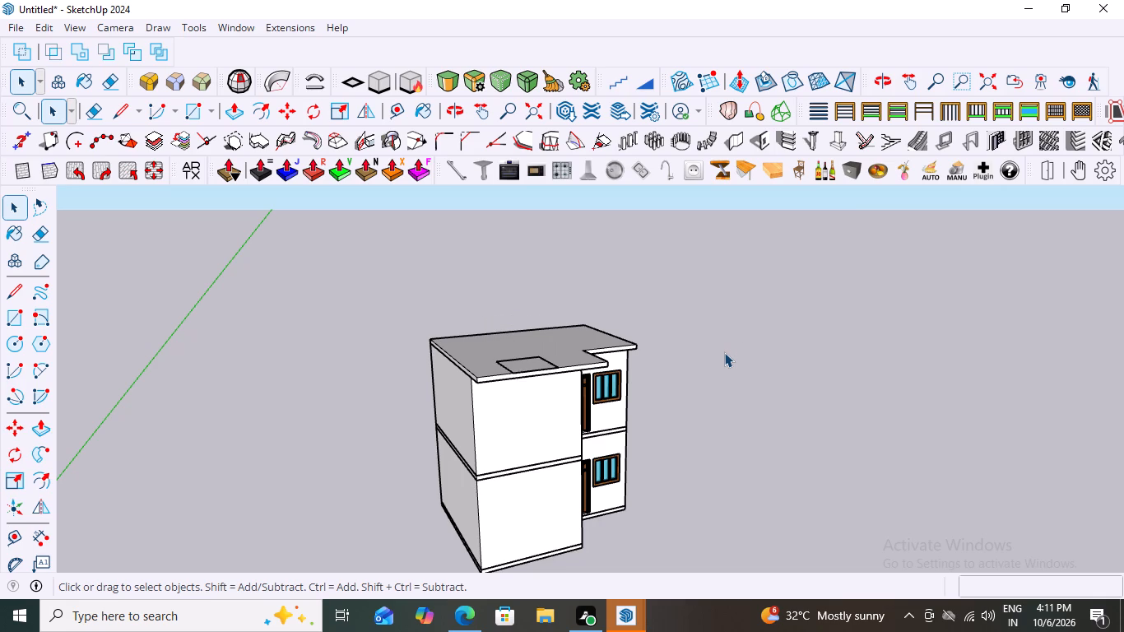
Undo the rooftop block's outline and the roof slab's overhangs, back to the slab flush with the walls.
key(ctrl+z)
key(ctrl+z)
key(ctrl+z)
key(ctrl+z)
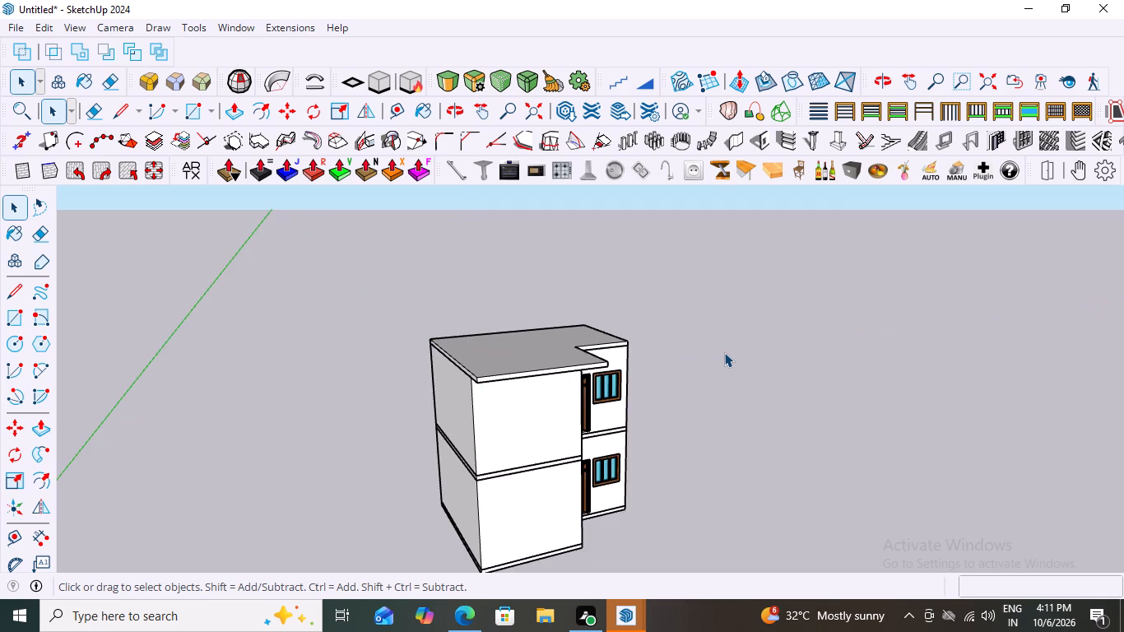
key(ctrl+z)
key(ctrl+z)
key(ctrl+z)
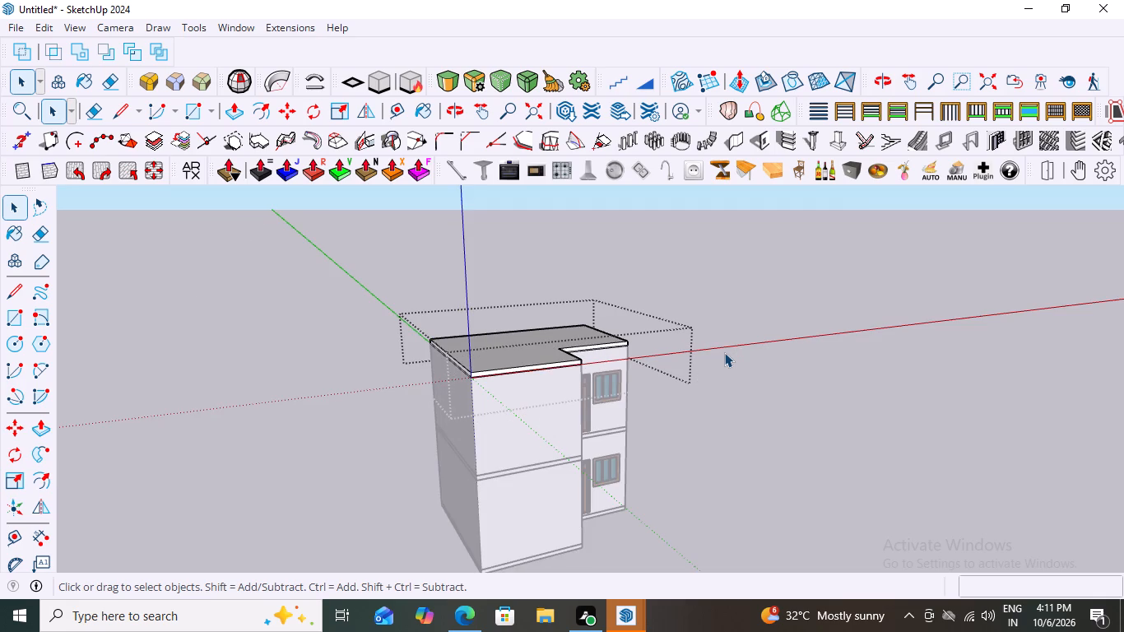
Draw an 11' 6" by 6" rectangle over the roof slab's front edge face on the projecting wing.
key(space)
drag(673, 364, 680, 367)
middle_drag(715, 365, 471, 365)
scroll(518, 346, up, 7)
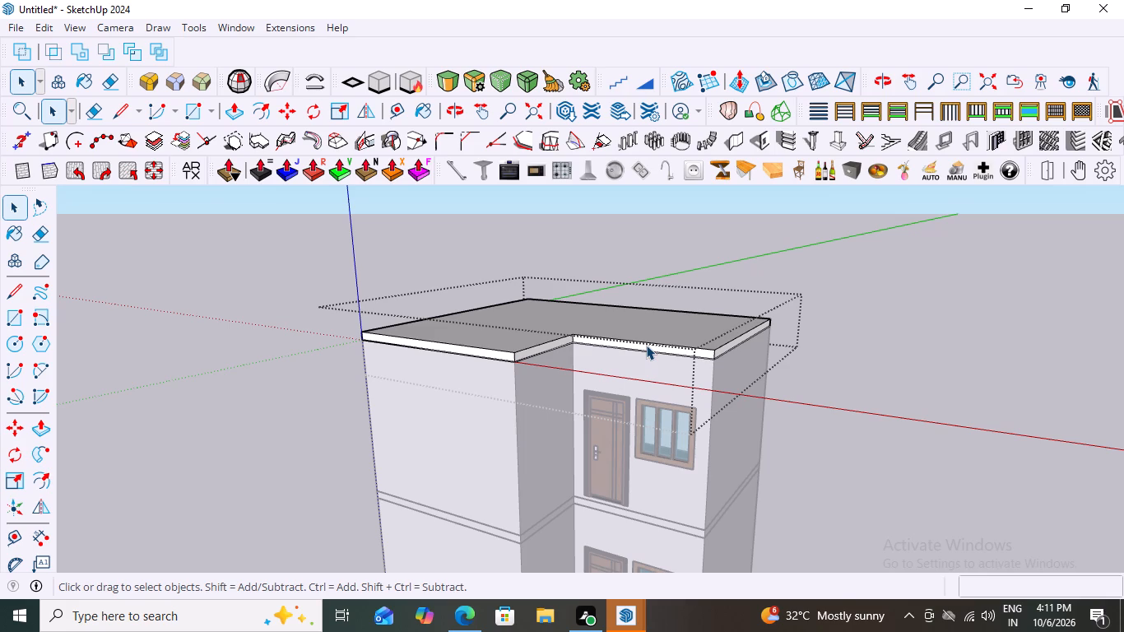
scroll(759, 347, down, 3)
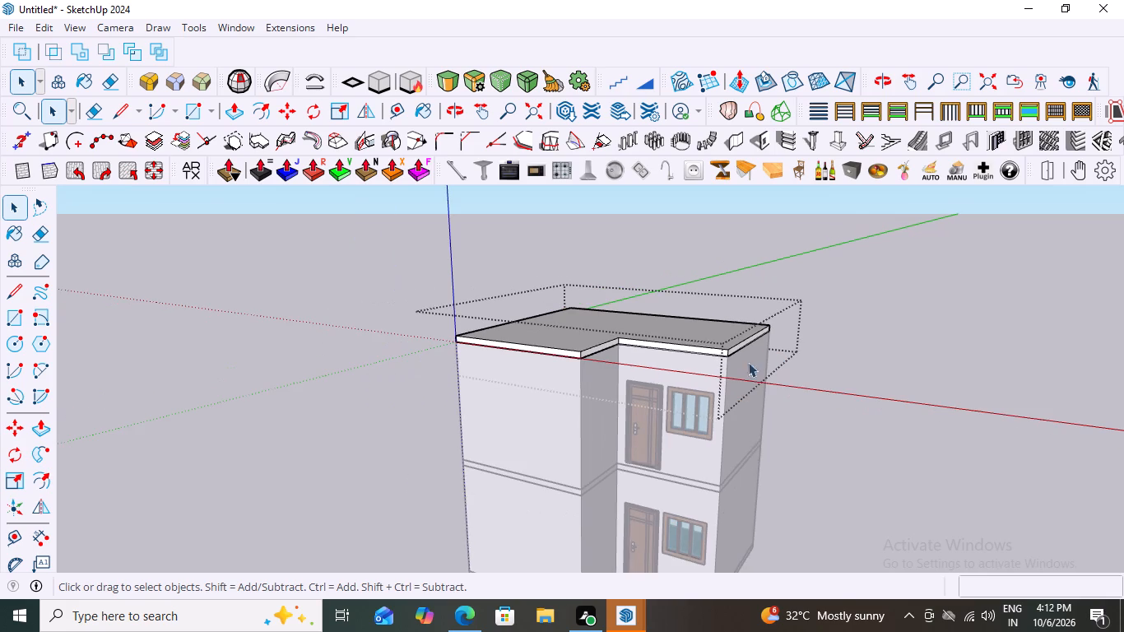
scroll(439, 337, up, 8)
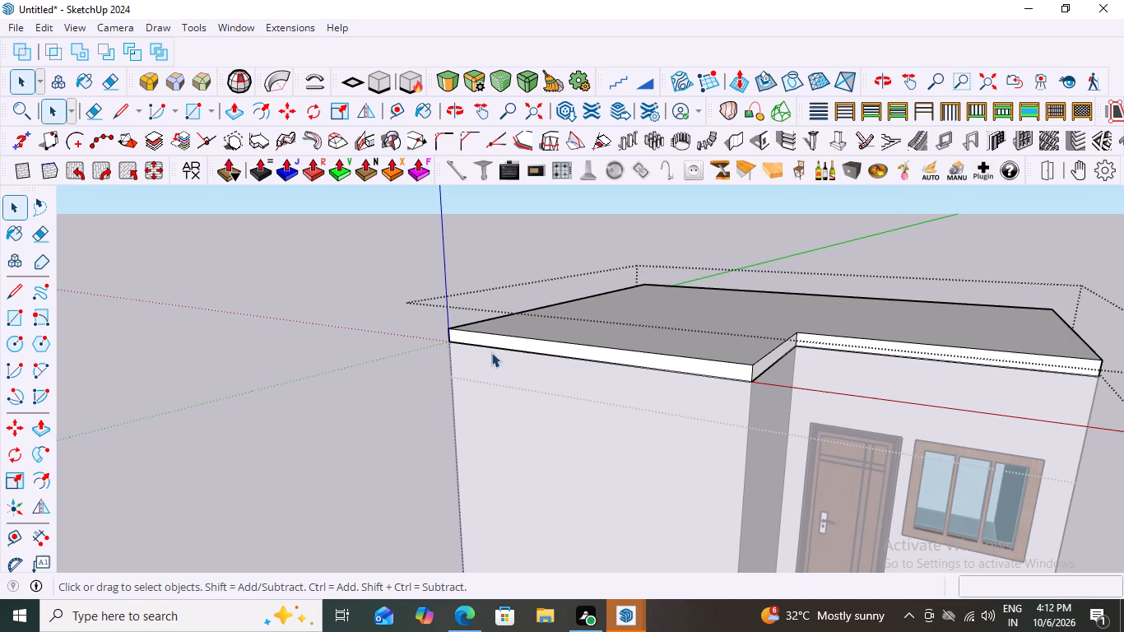
scroll(450, 347, down, 3)
scroll(462, 361, up, 5)
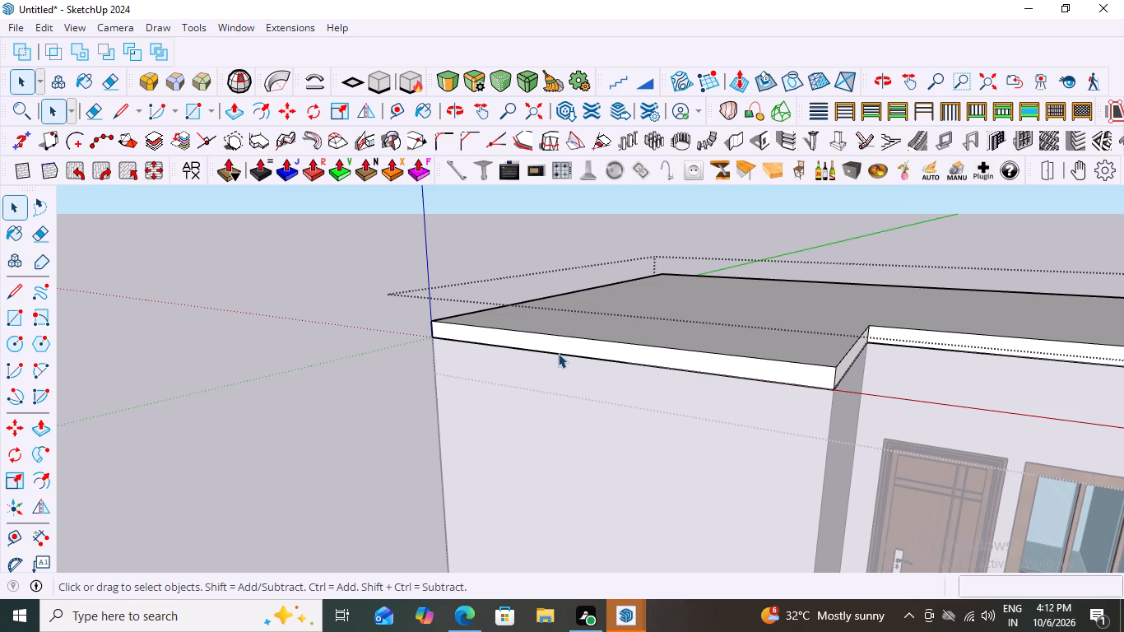
scroll(407, 373, up, 2)
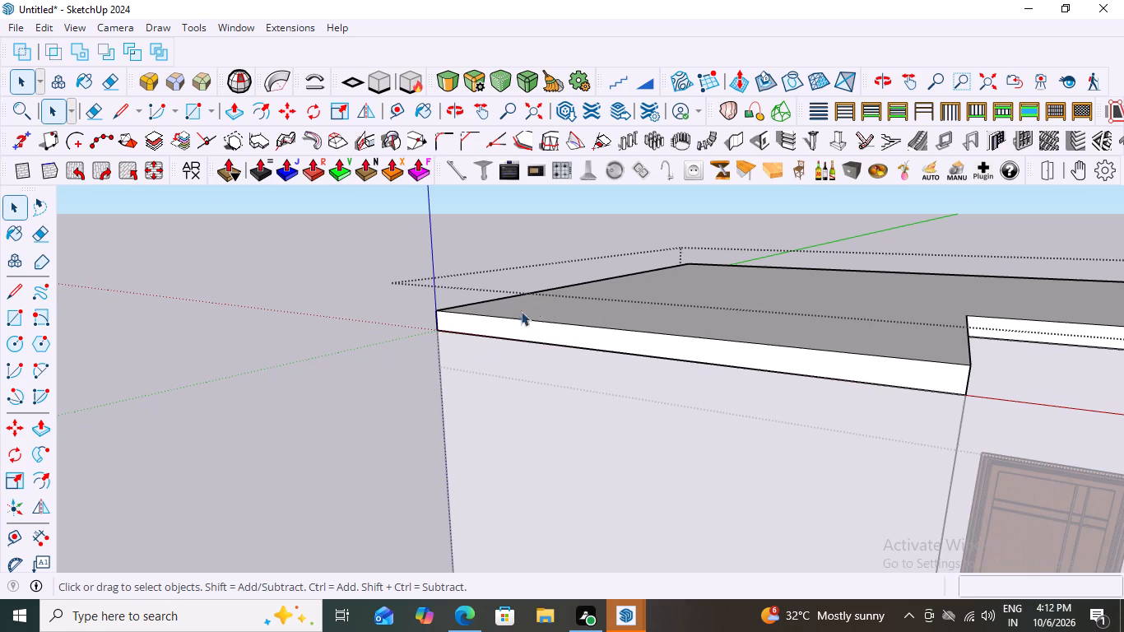
click(541, 330)
double_click(539, 331)
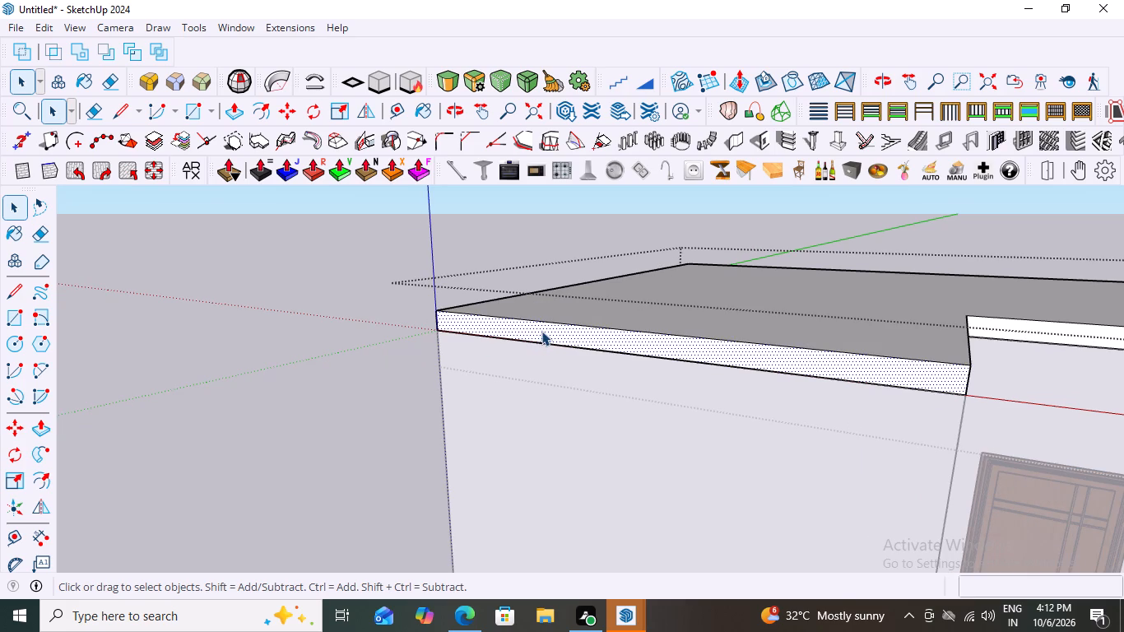
click(541, 331)
key(r)
scroll(437, 341, down, 4)
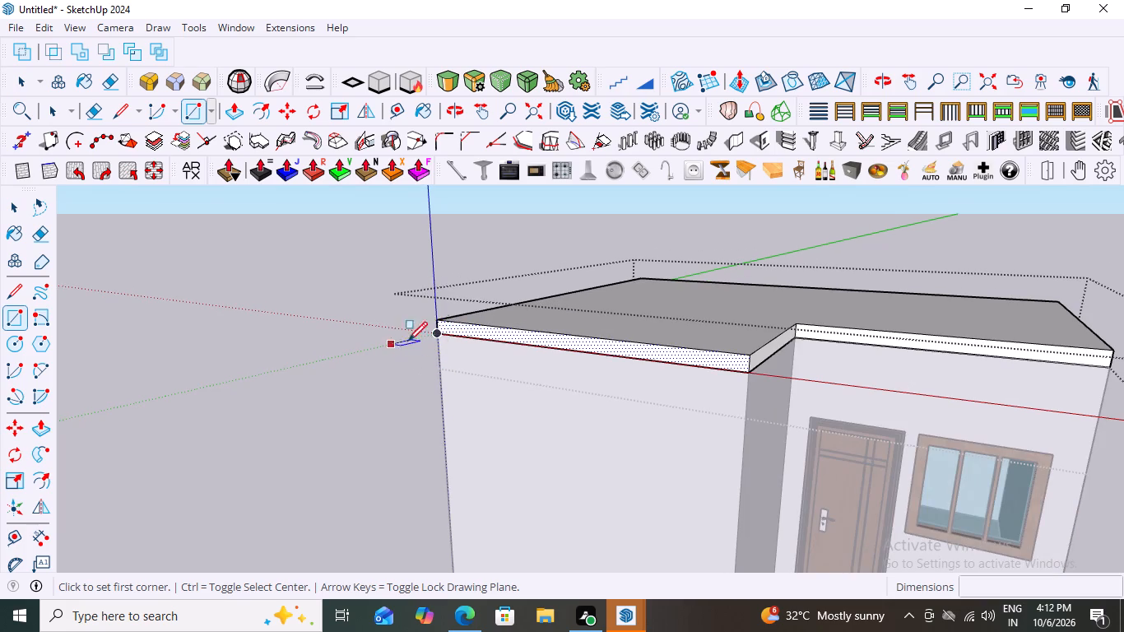
scroll(436, 334, up, 3)
click(435, 314)
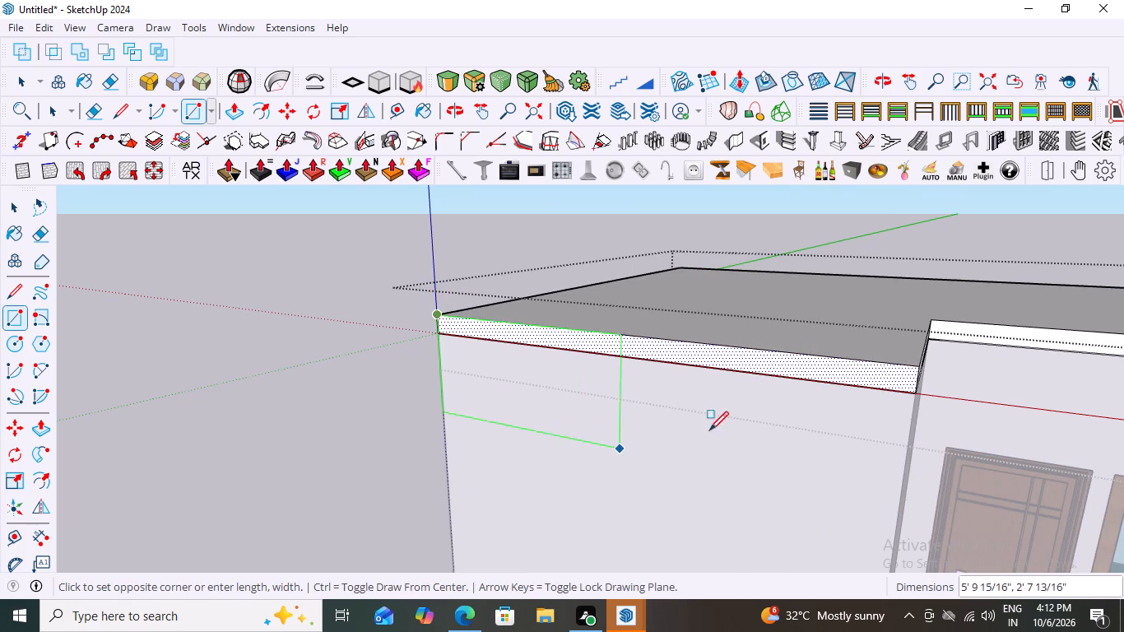
click(913, 392)
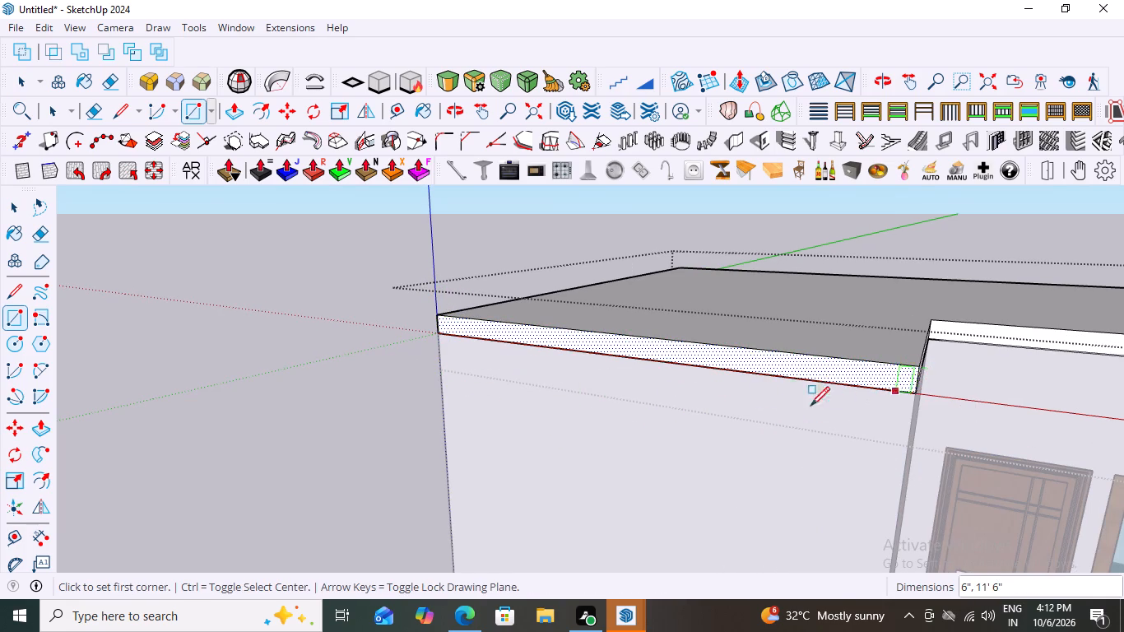
Make a group of the projecting wing's front slab-edge face and its bounding edges.
scroll(538, 386, down, 5)
scroll(619, 439, down, 2)
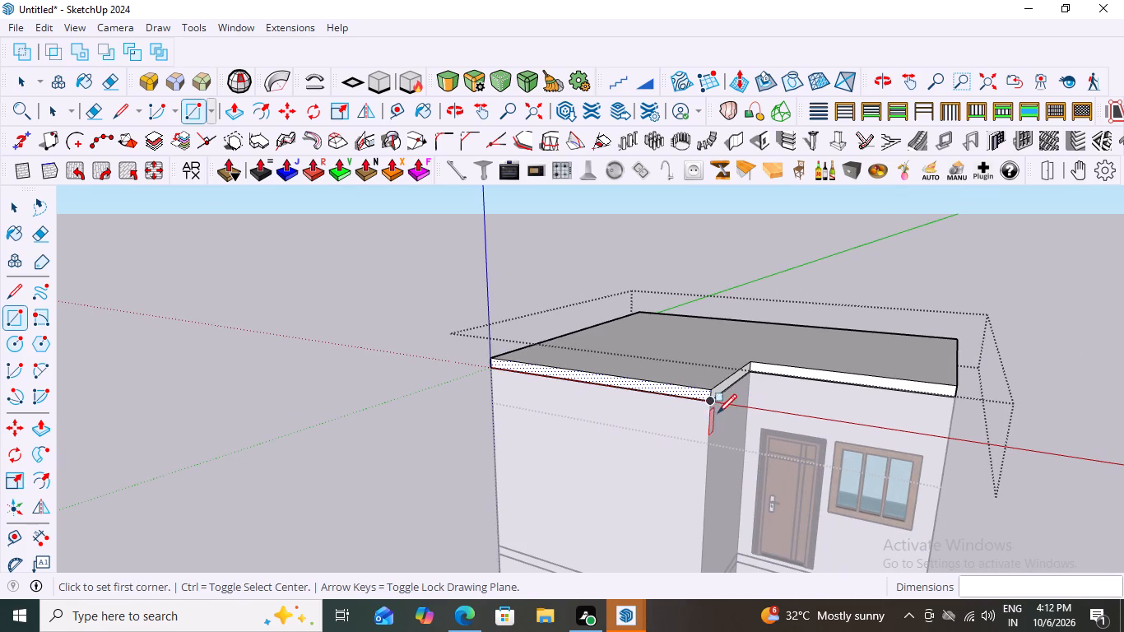
scroll(732, 391, up, 3)
key(space)
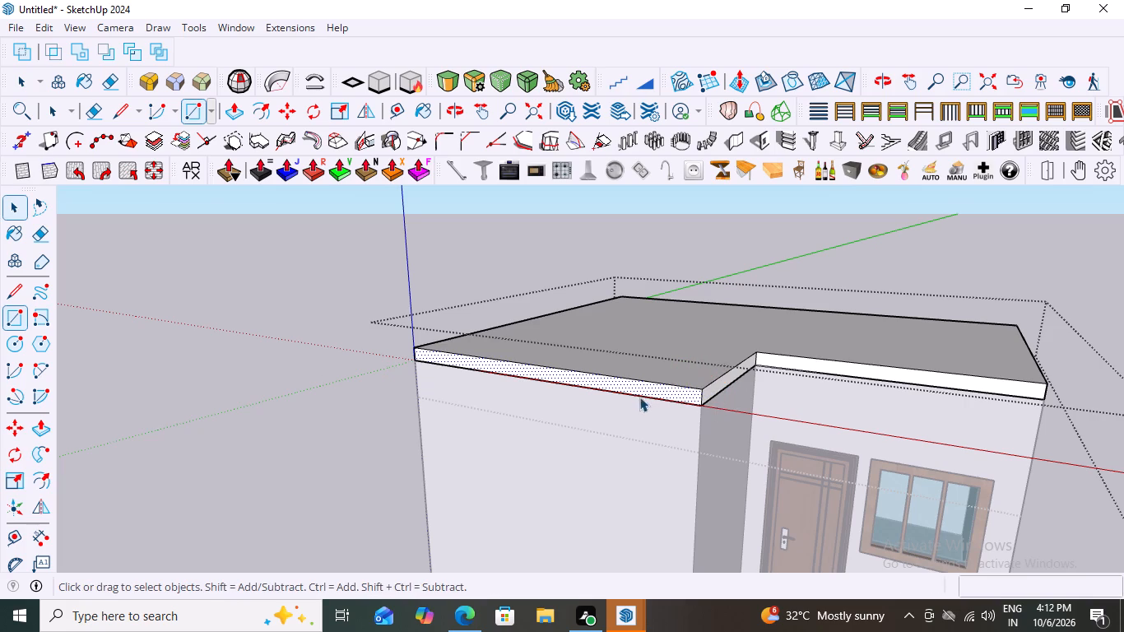
double_click(670, 388)
right_click(657, 390)
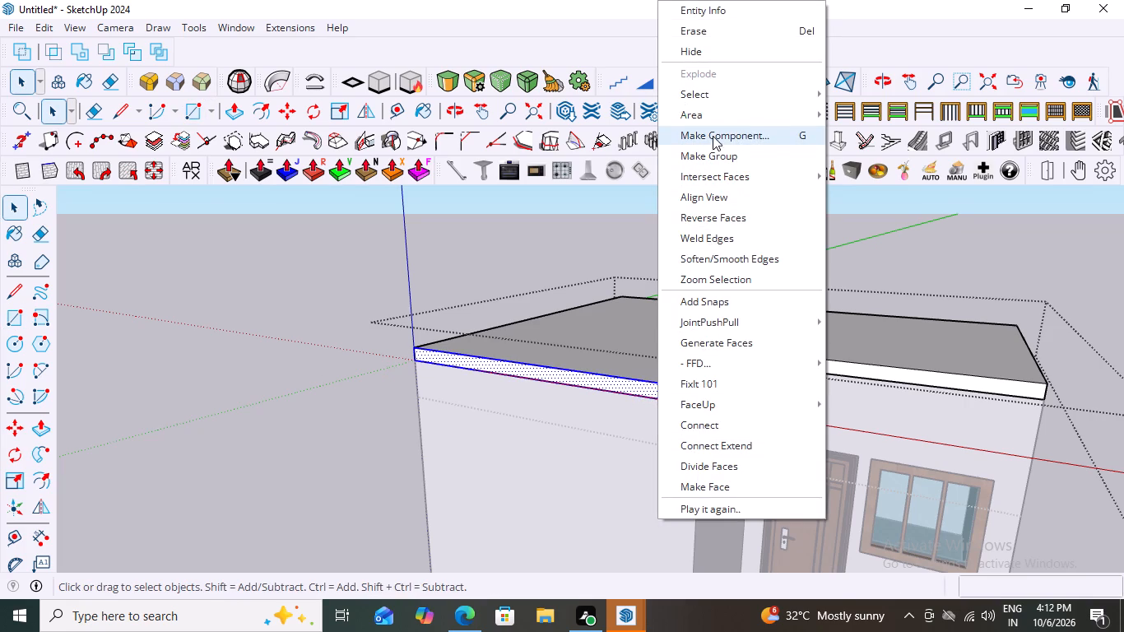
click(704, 156)
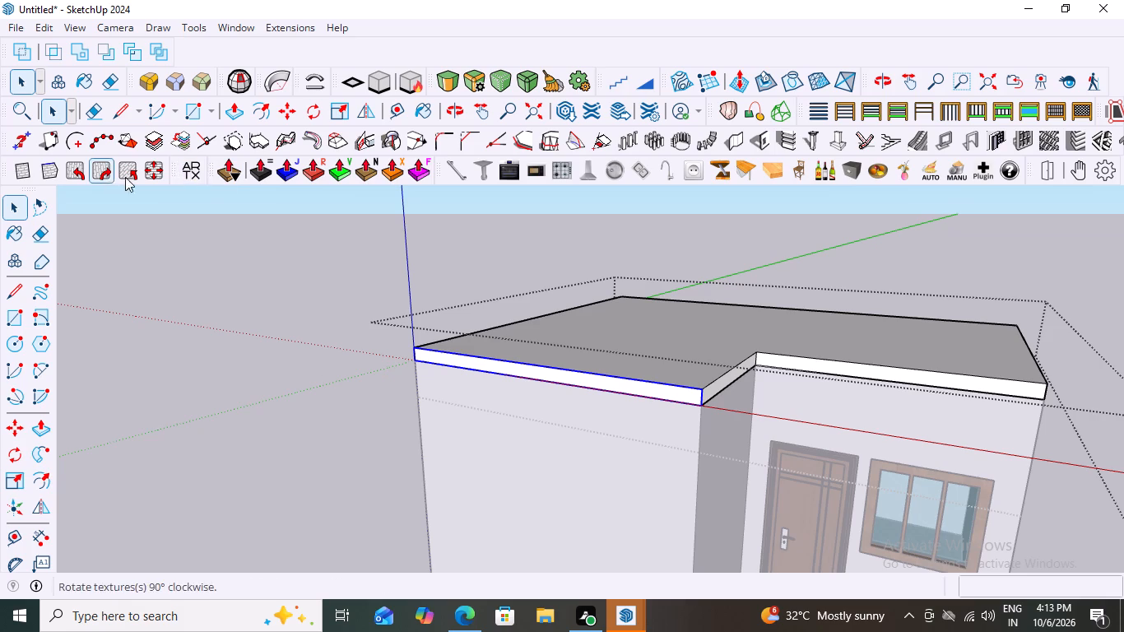
Draw a 5' 9" by 6" rectangle over the slab's return edge face between the projecting wing and the recessed front.
scroll(713, 373, down, 1)
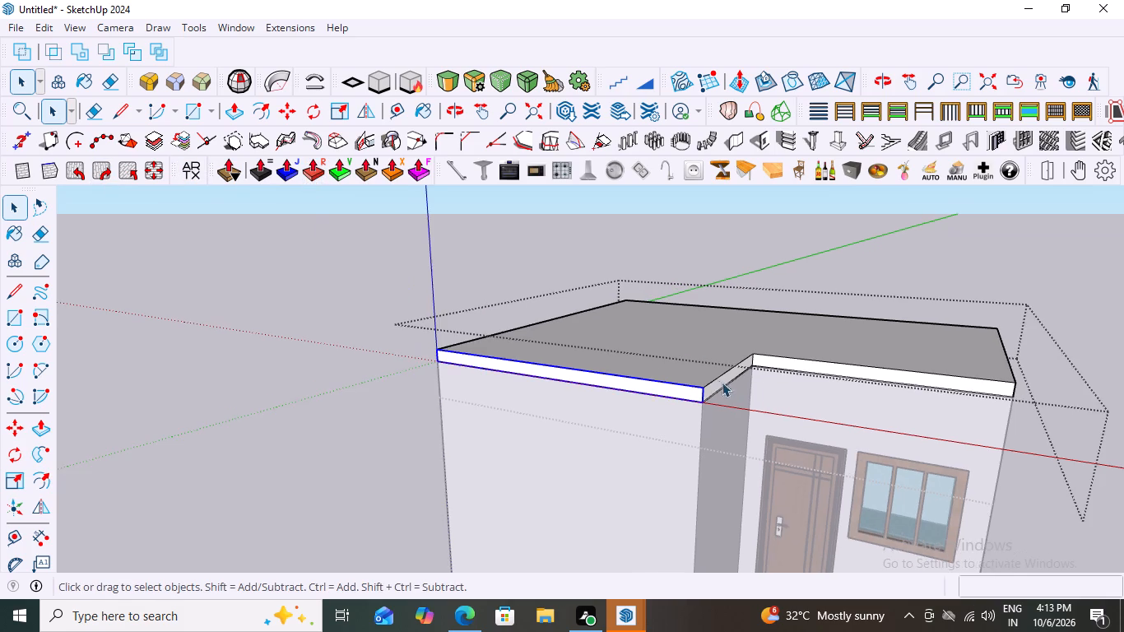
middle_drag(817, 391, 727, 400)
scroll(626, 446, up, 2)
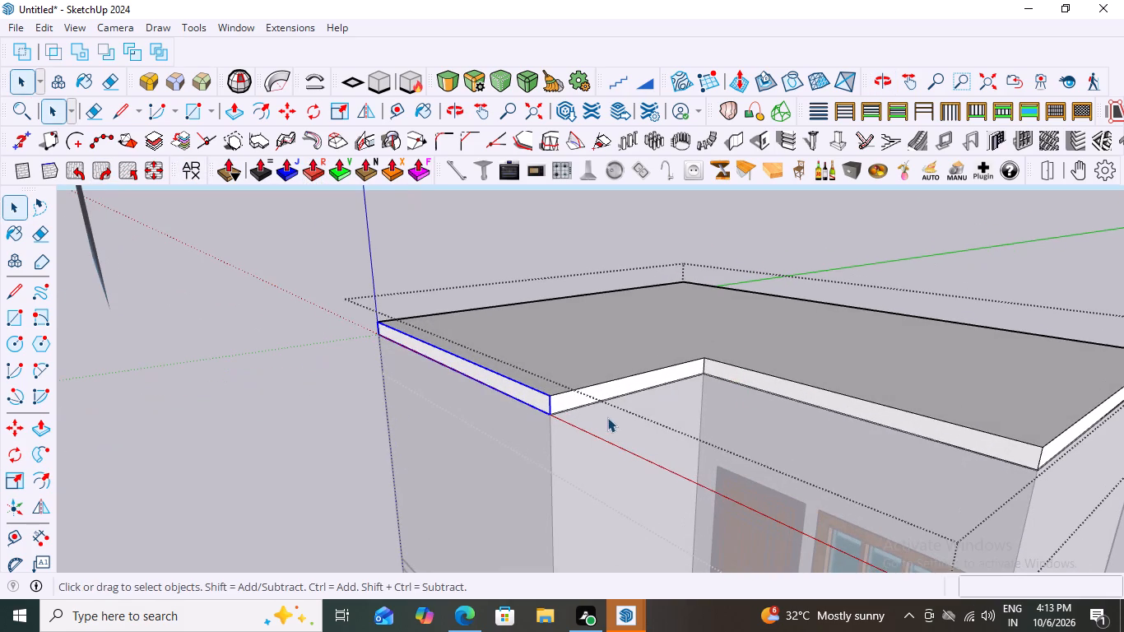
key(r)
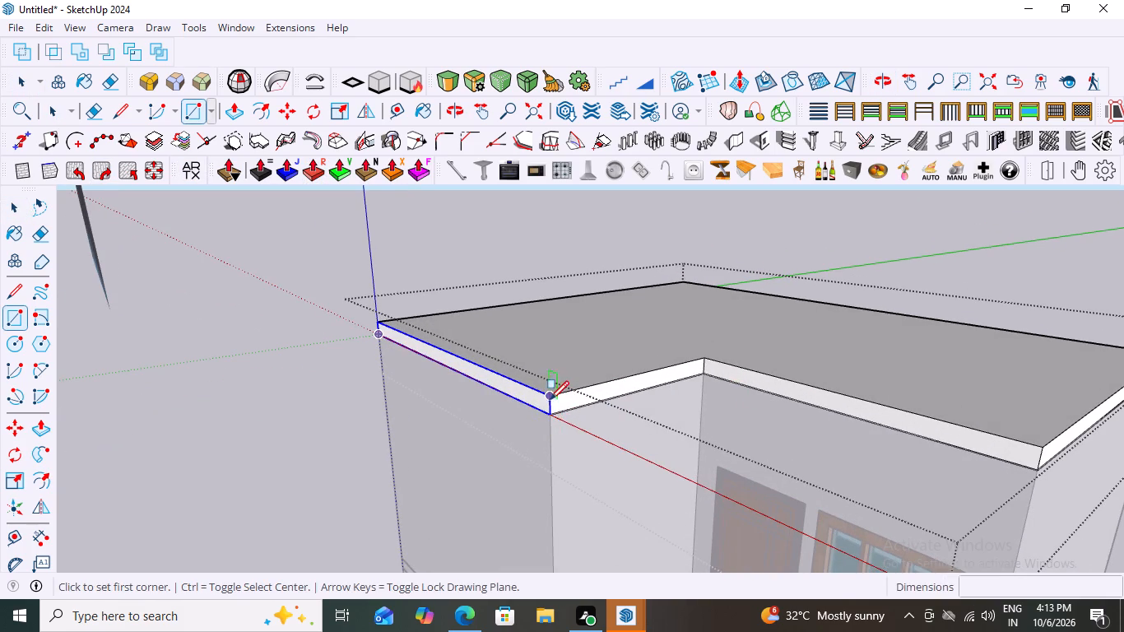
click(547, 398)
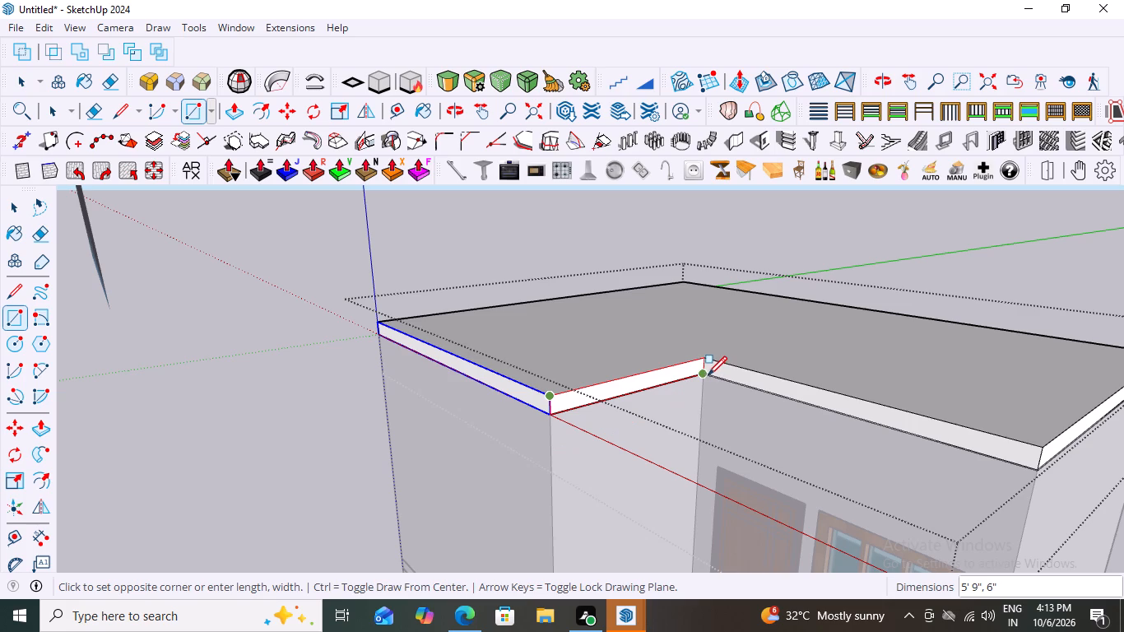
click(704, 373)
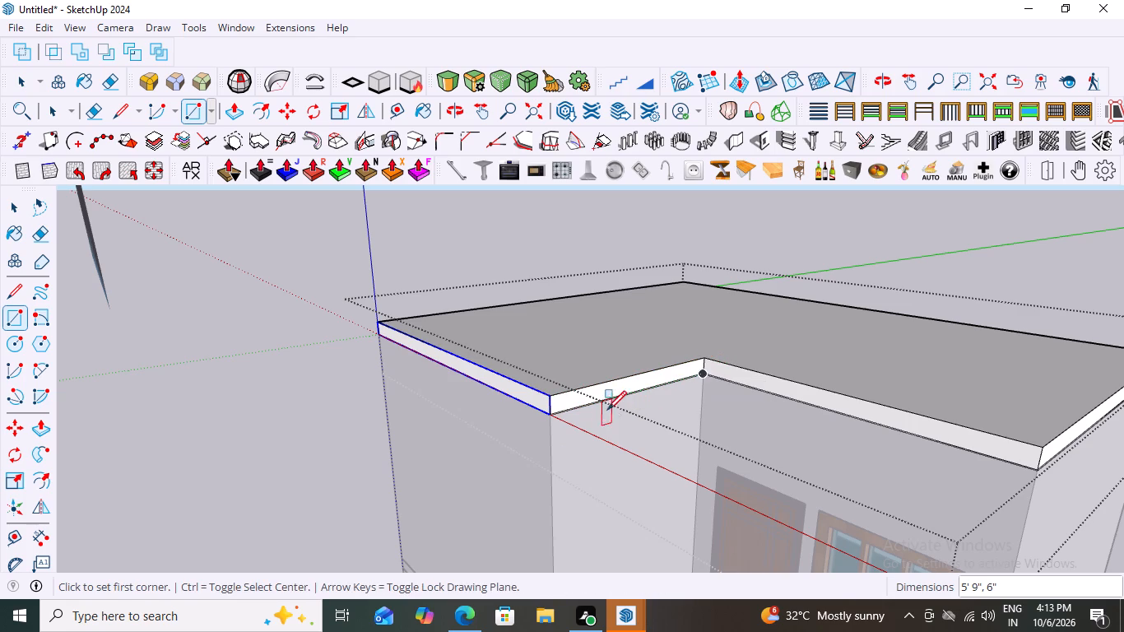
Make a group of the slab's return edge face and its bounding edges.
key(space)
double_click(630, 384)
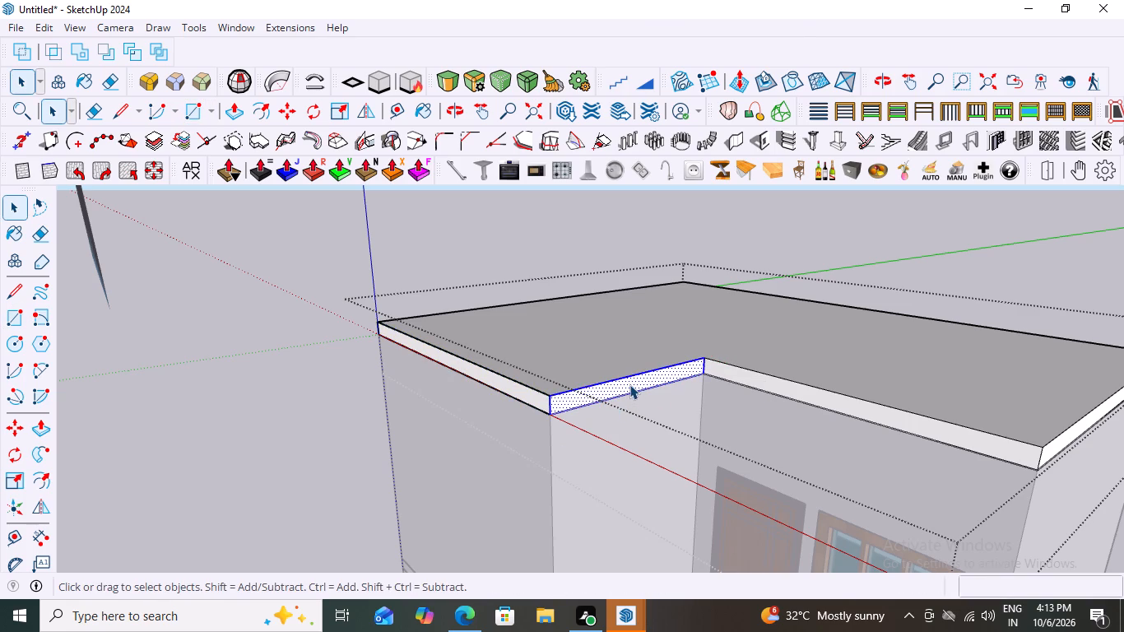
right_click(629, 384)
click(694, 152)
Draw an 8' 9" by 6" rectangle over the roof slab's front edge face above the recessed door and window wall.
scroll(707, 410, down, 5)
scroll(1088, 388, down, 3)
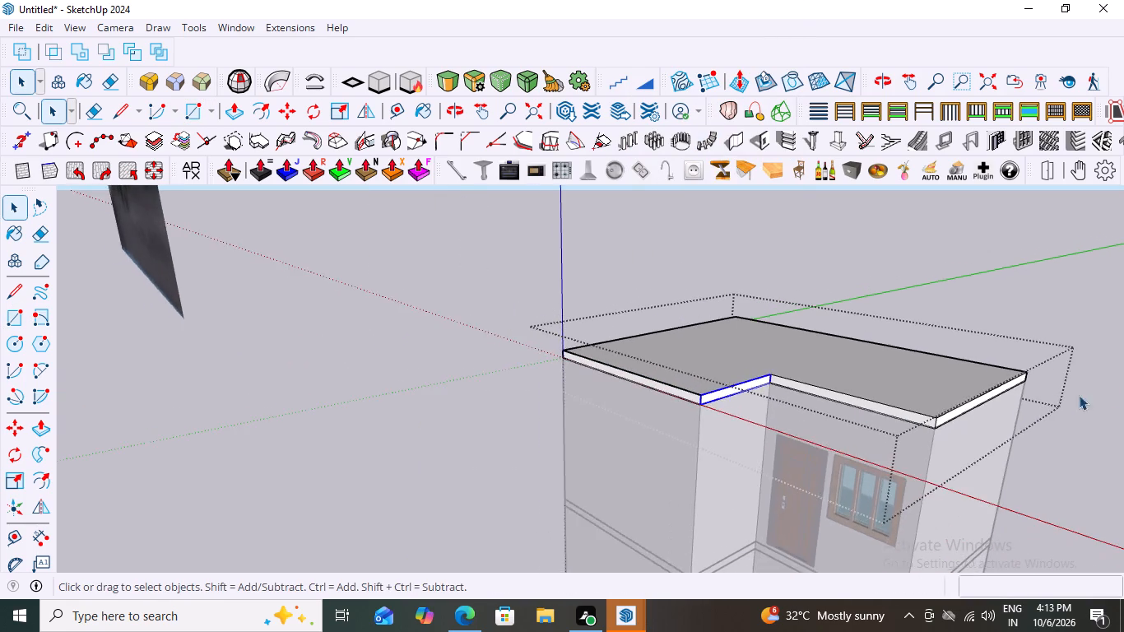
middle_drag(876, 464, 1006, 485)
scroll(792, 373, up, 4)
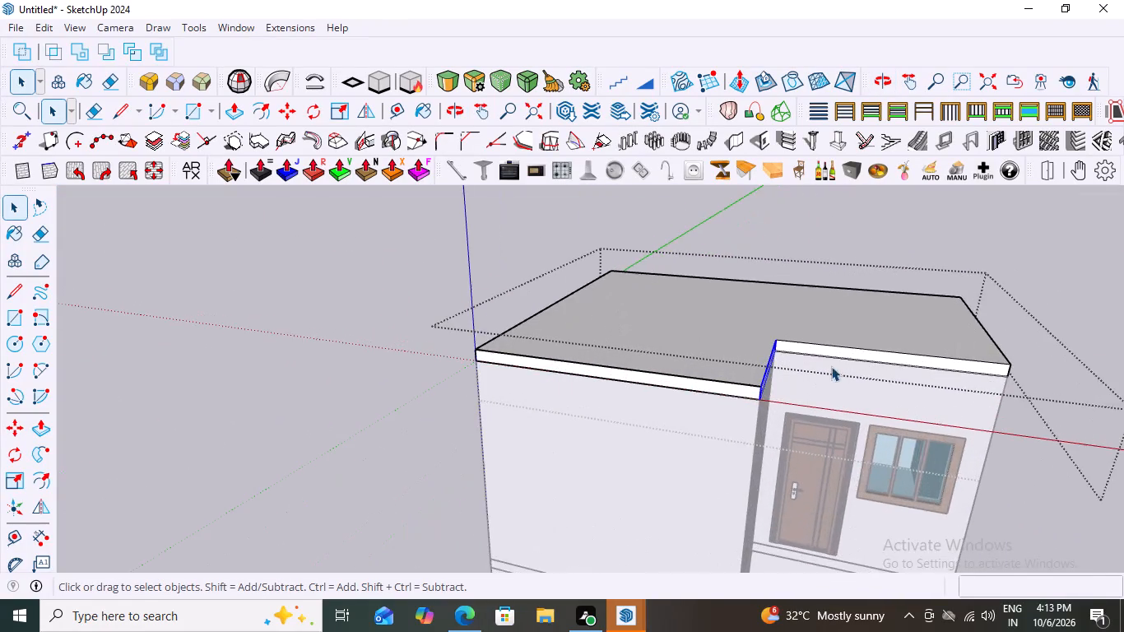
scroll(657, 367, down, 6)
middle_drag(896, 419, 951, 407)
scroll(778, 346, up, 3)
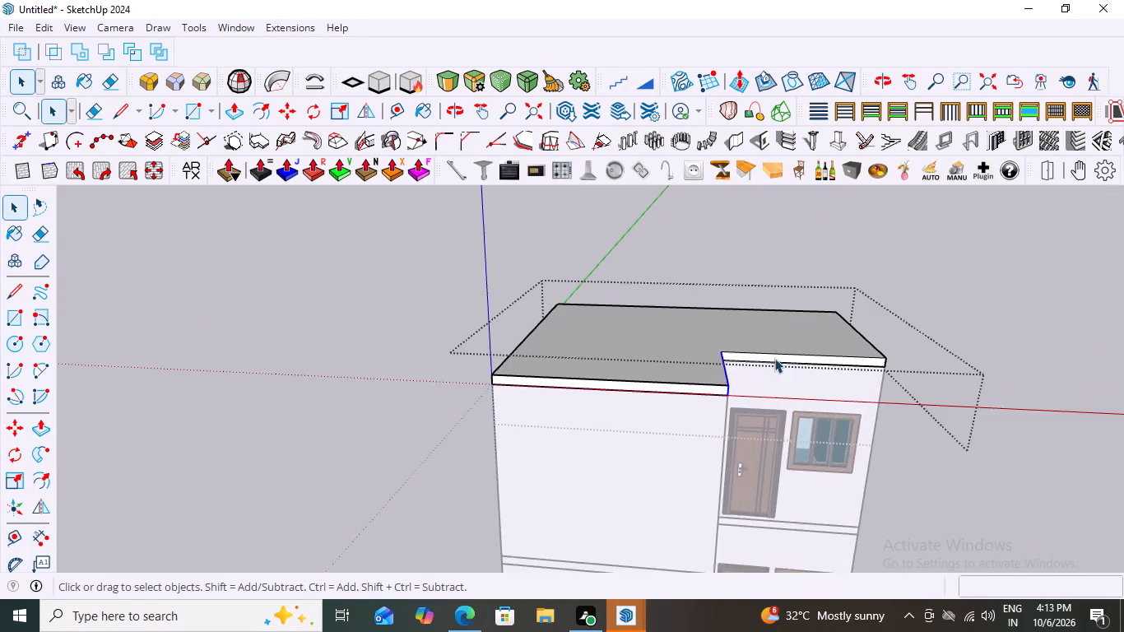
scroll(774, 378, up, 5)
key(r)
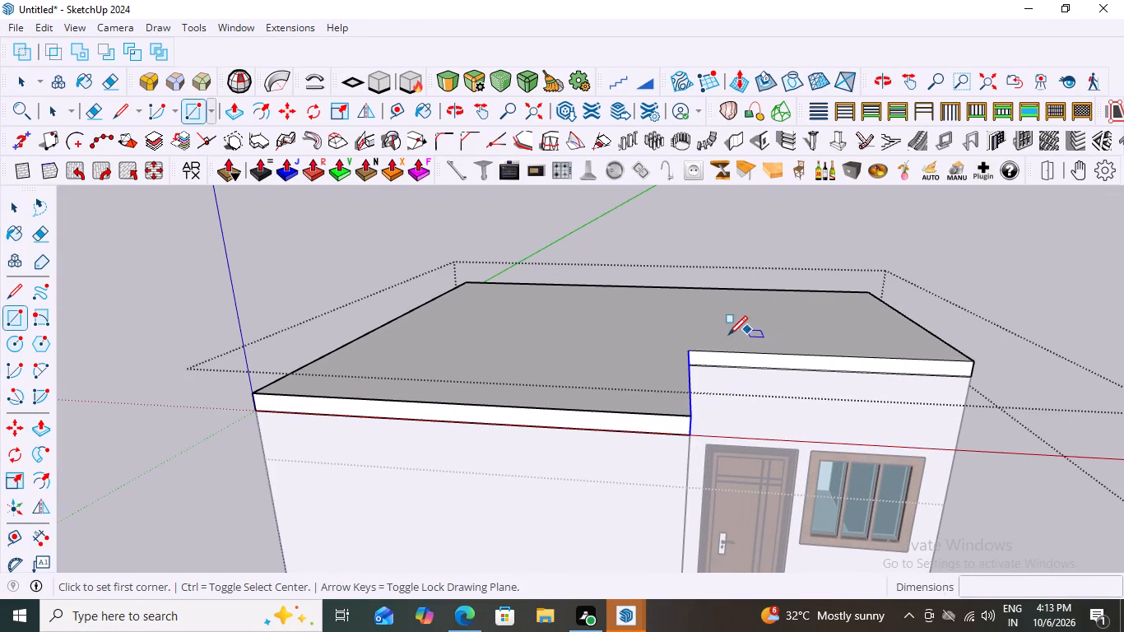
scroll(692, 354, up, 6)
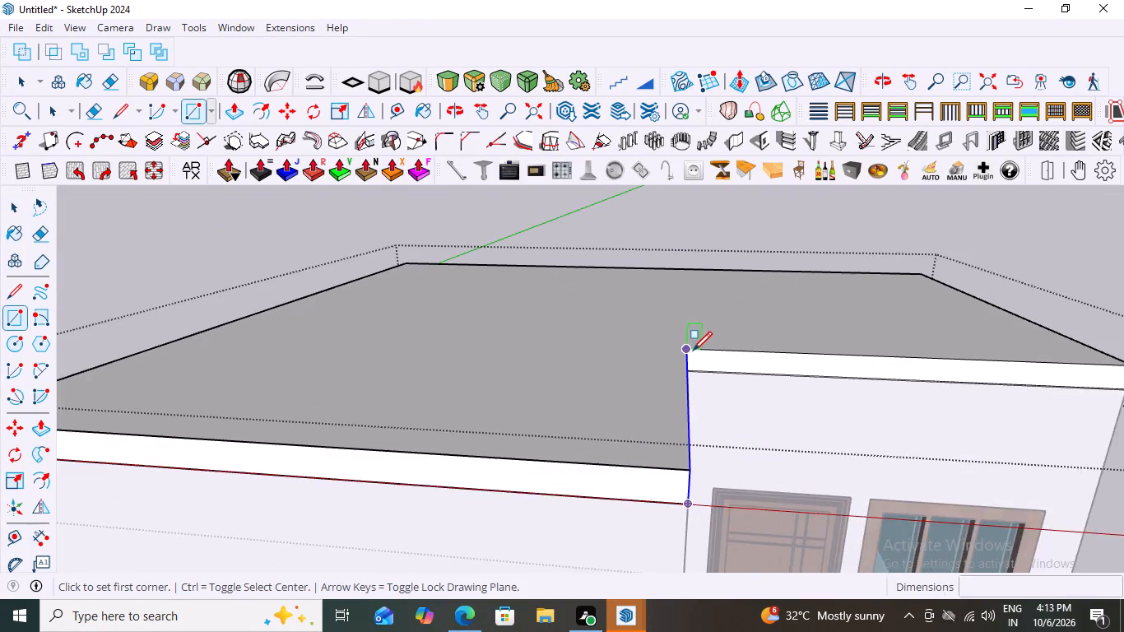
scroll(693, 351, up, 1)
click(685, 349)
scroll(744, 400, down, 7)
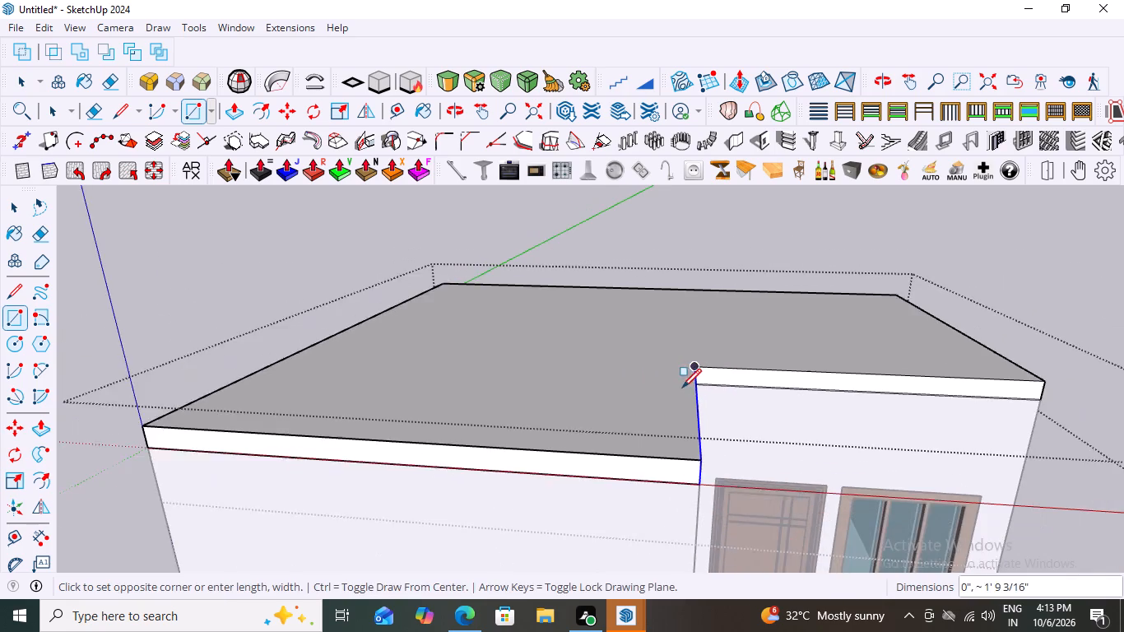
scroll(682, 388, down, 1)
scroll(1039, 402, up, 9)
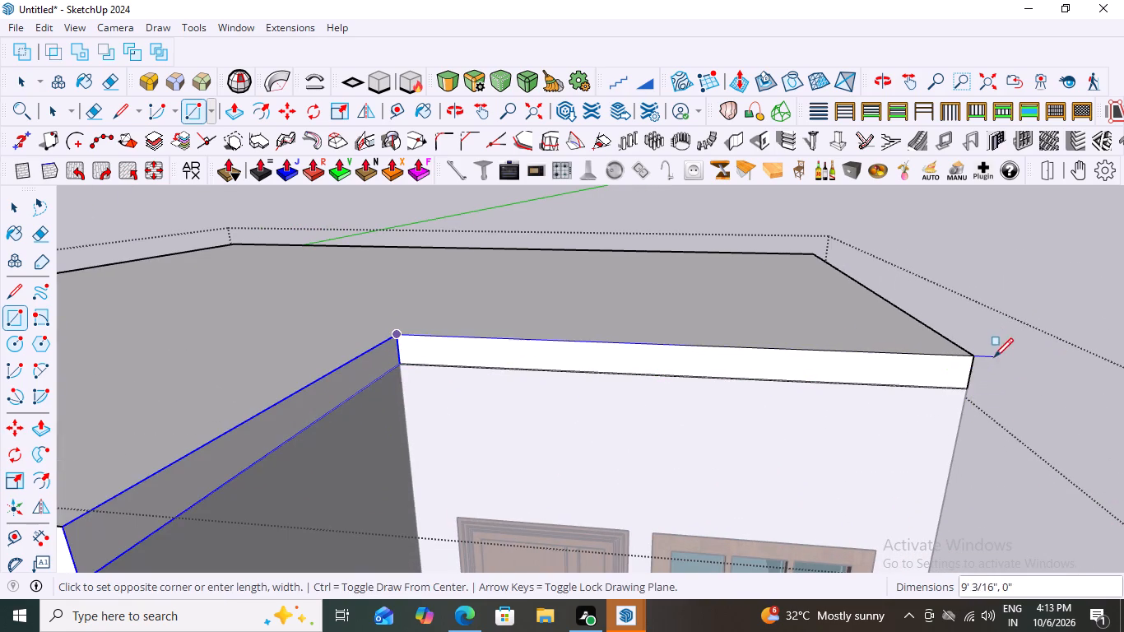
click(968, 391)
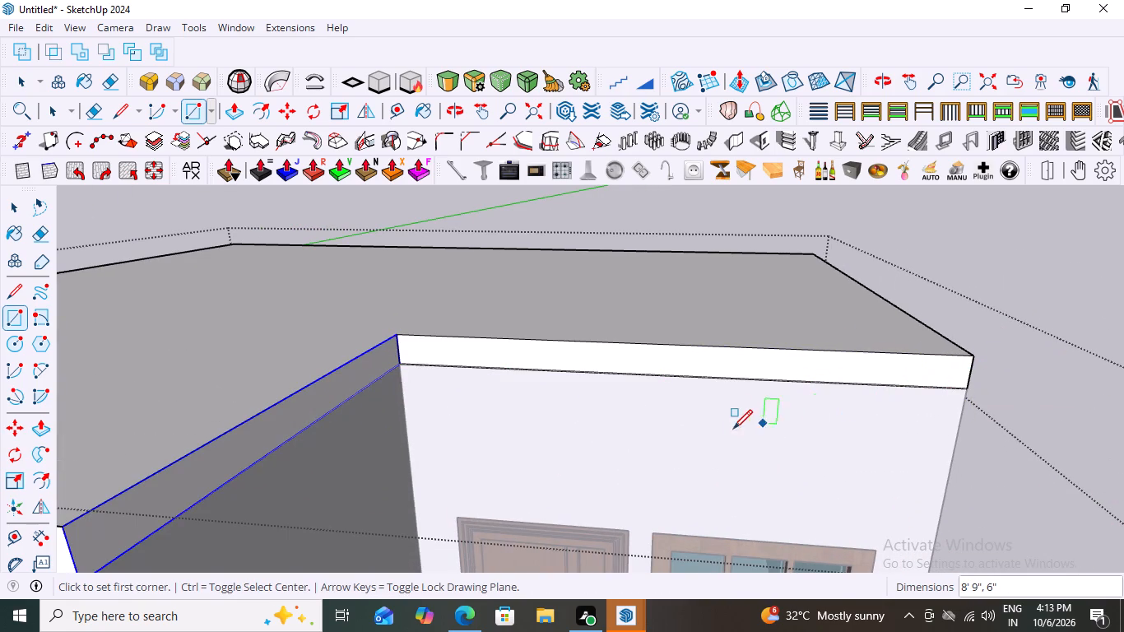
Make a group of the recessed front's slab-edge face and its bounding edges.
key(space)
double_click(715, 365)
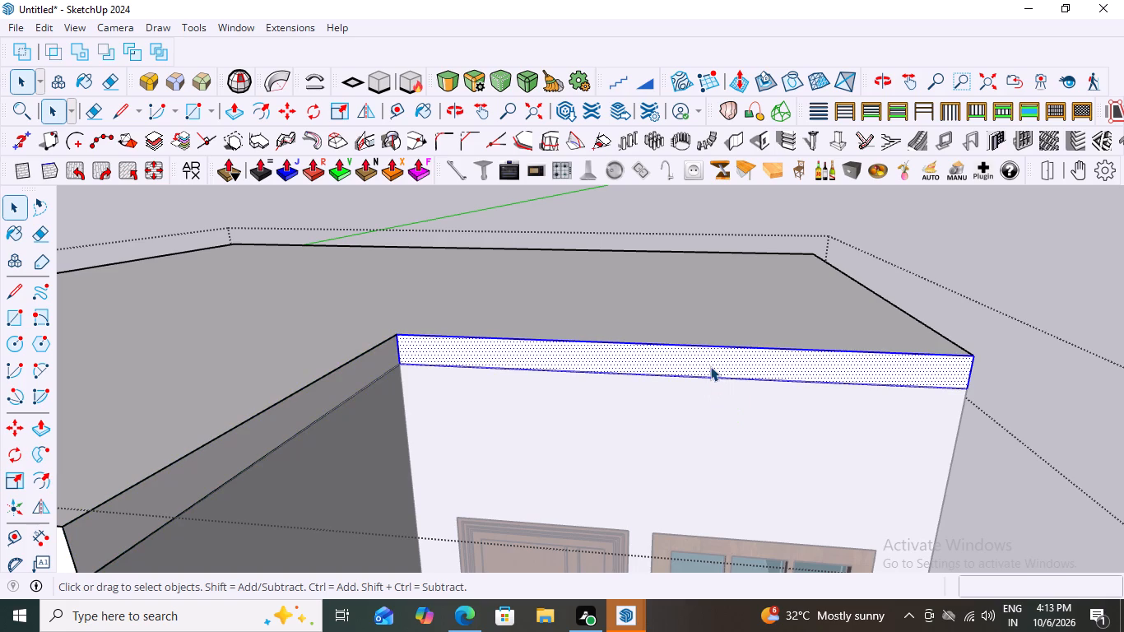
right_click(708, 367)
click(750, 156)
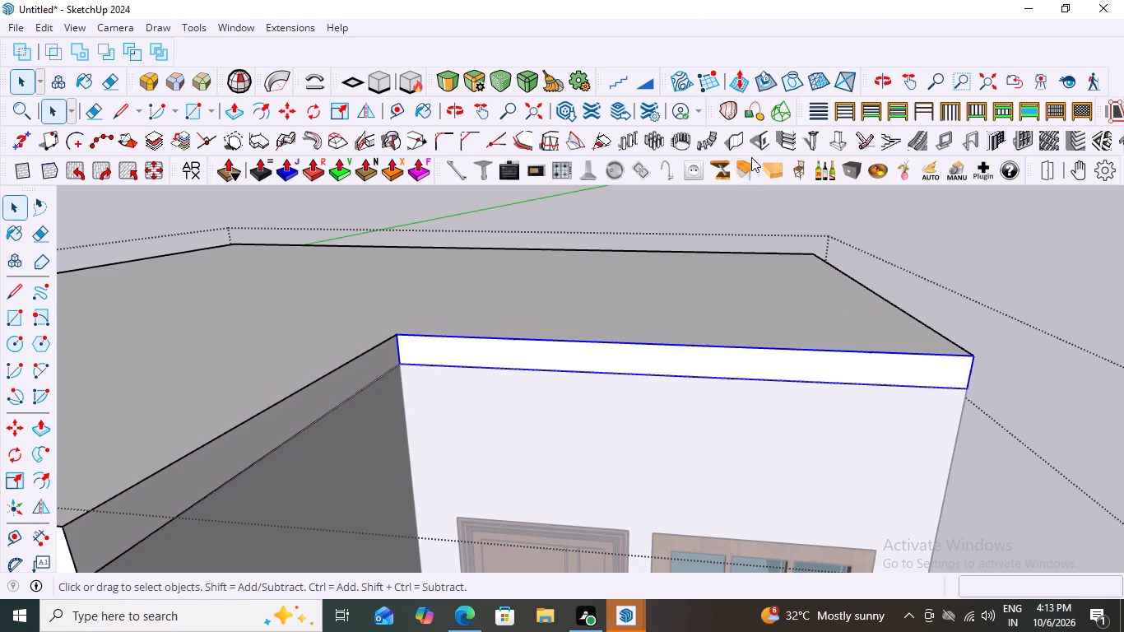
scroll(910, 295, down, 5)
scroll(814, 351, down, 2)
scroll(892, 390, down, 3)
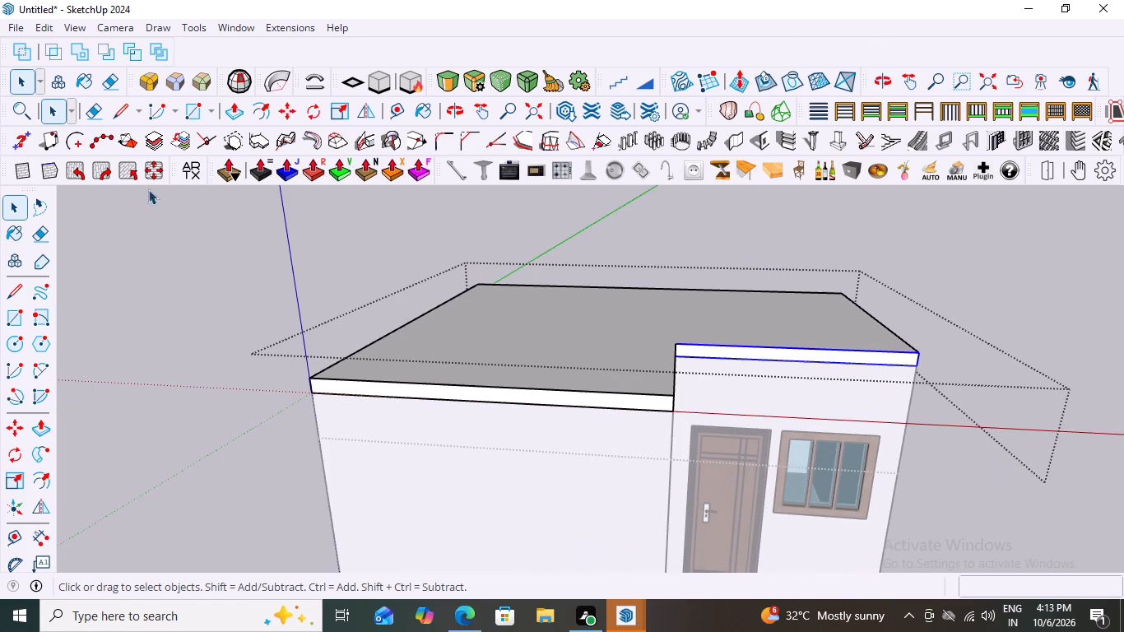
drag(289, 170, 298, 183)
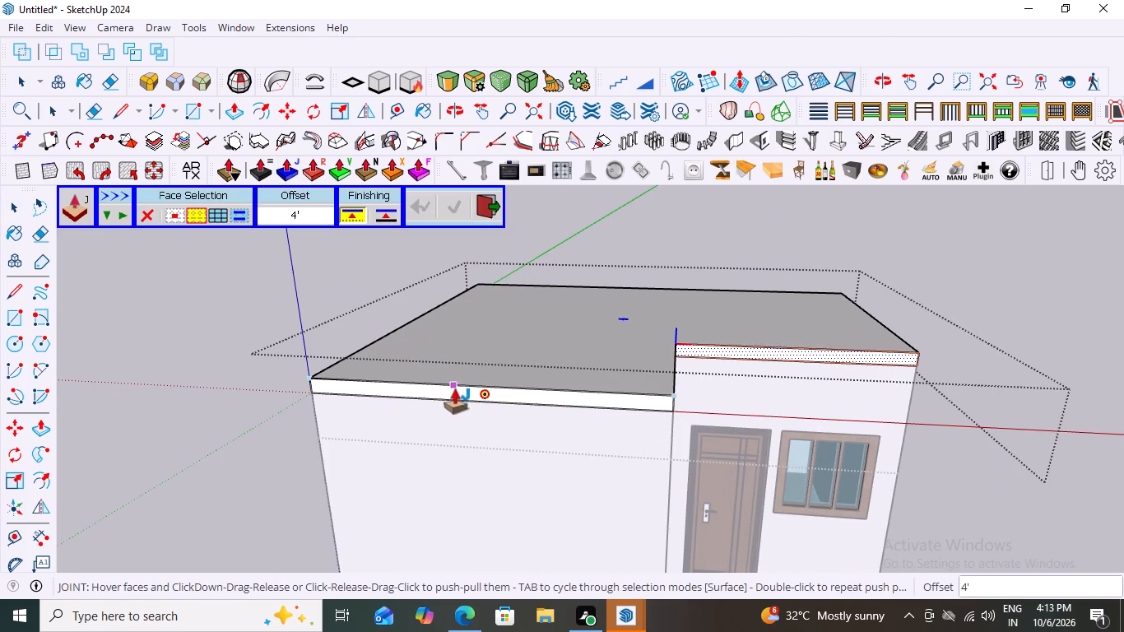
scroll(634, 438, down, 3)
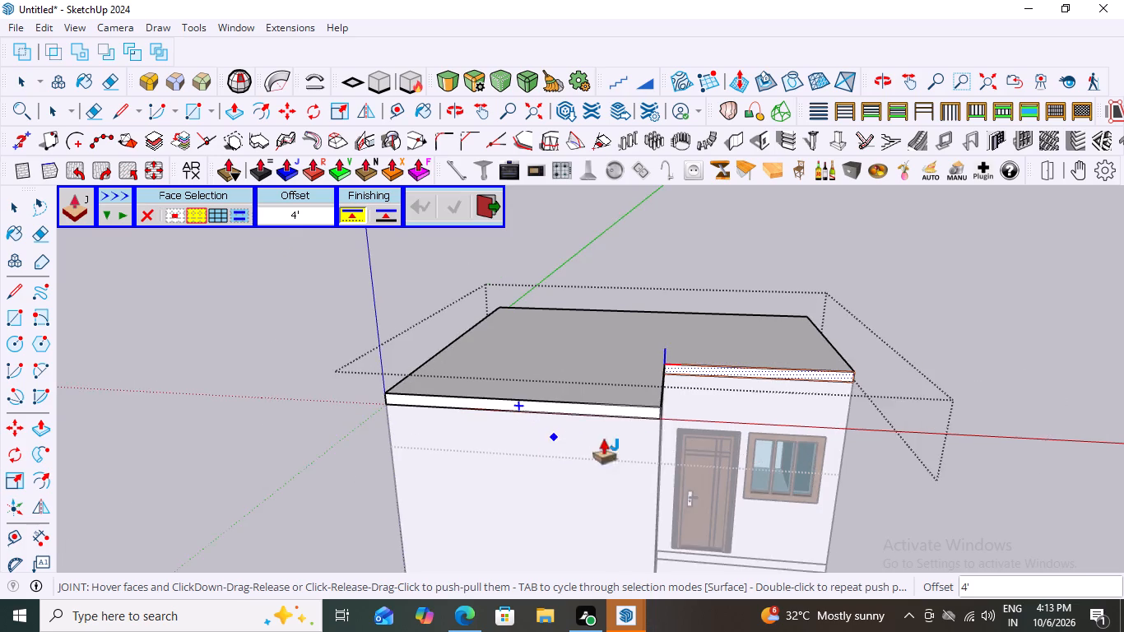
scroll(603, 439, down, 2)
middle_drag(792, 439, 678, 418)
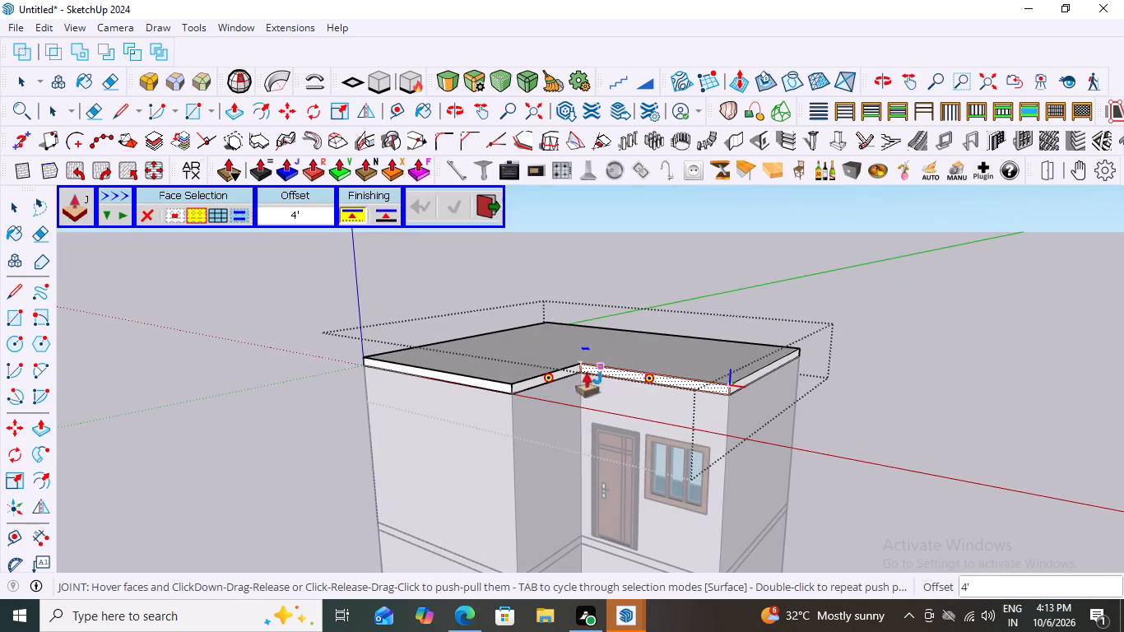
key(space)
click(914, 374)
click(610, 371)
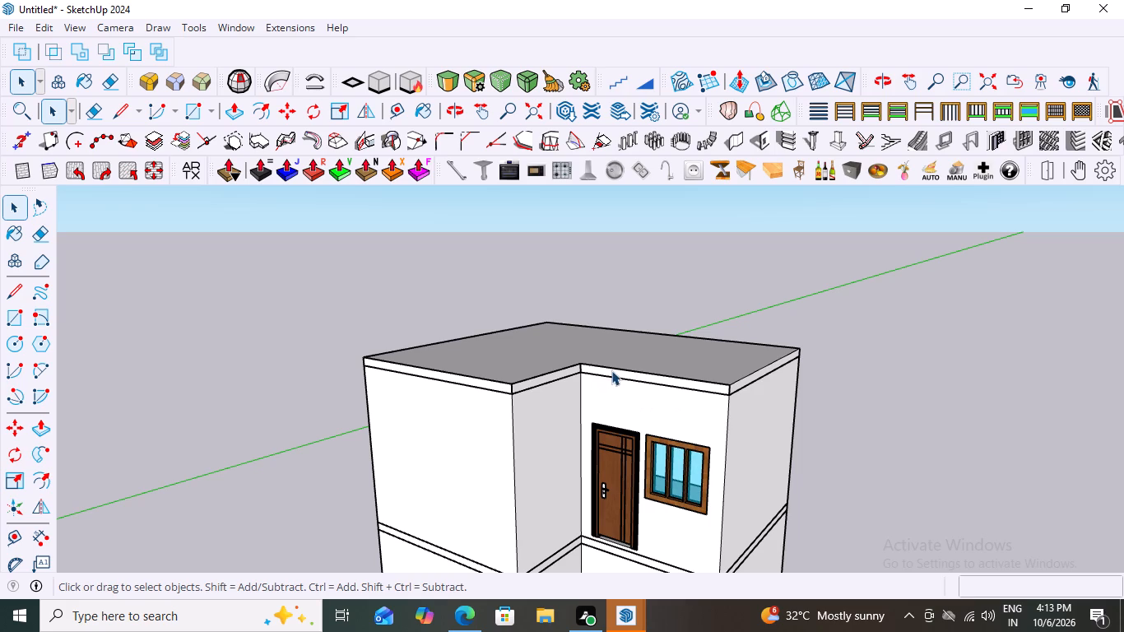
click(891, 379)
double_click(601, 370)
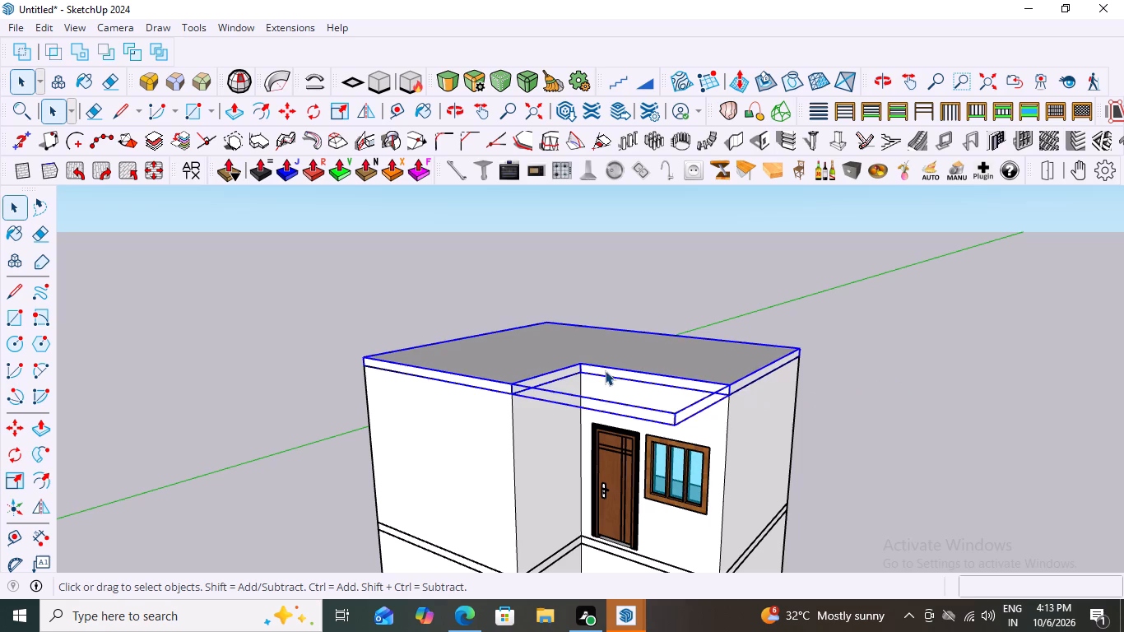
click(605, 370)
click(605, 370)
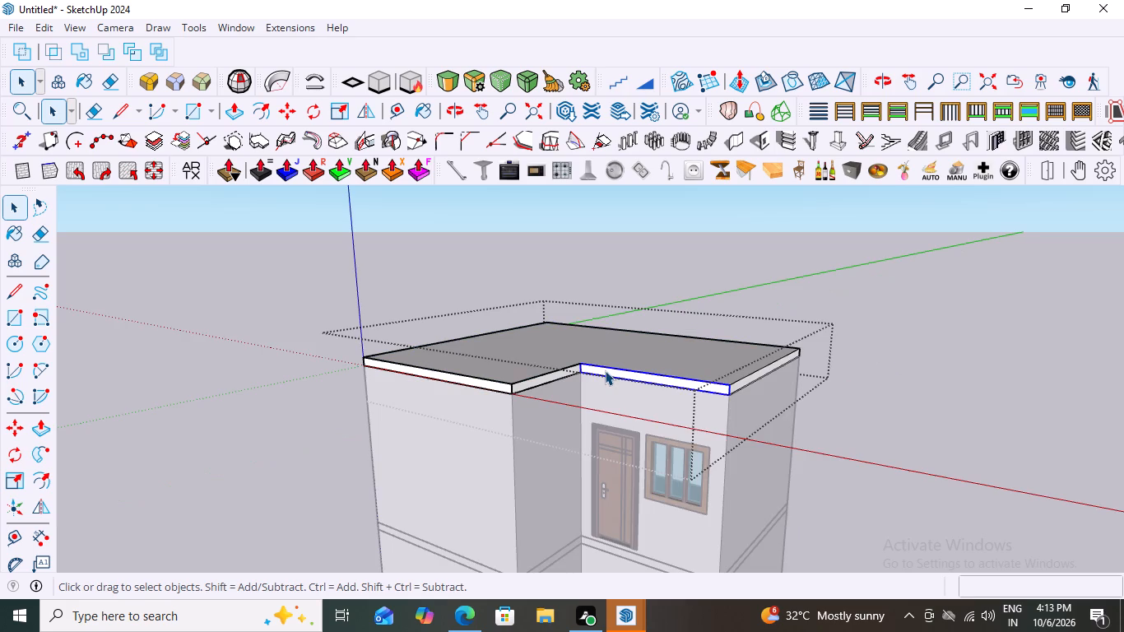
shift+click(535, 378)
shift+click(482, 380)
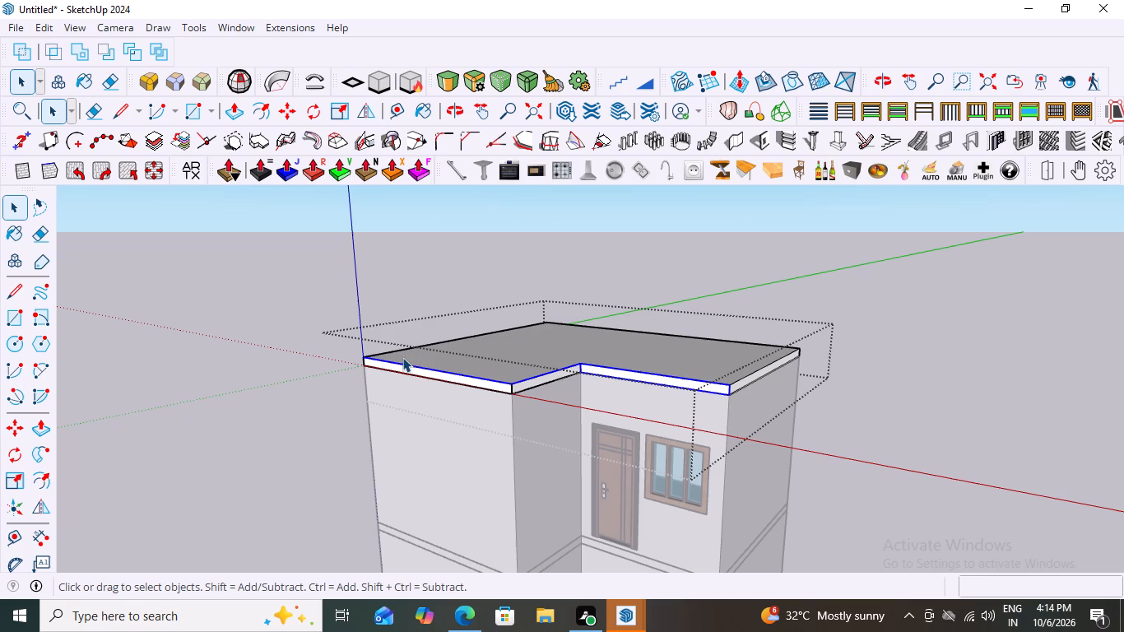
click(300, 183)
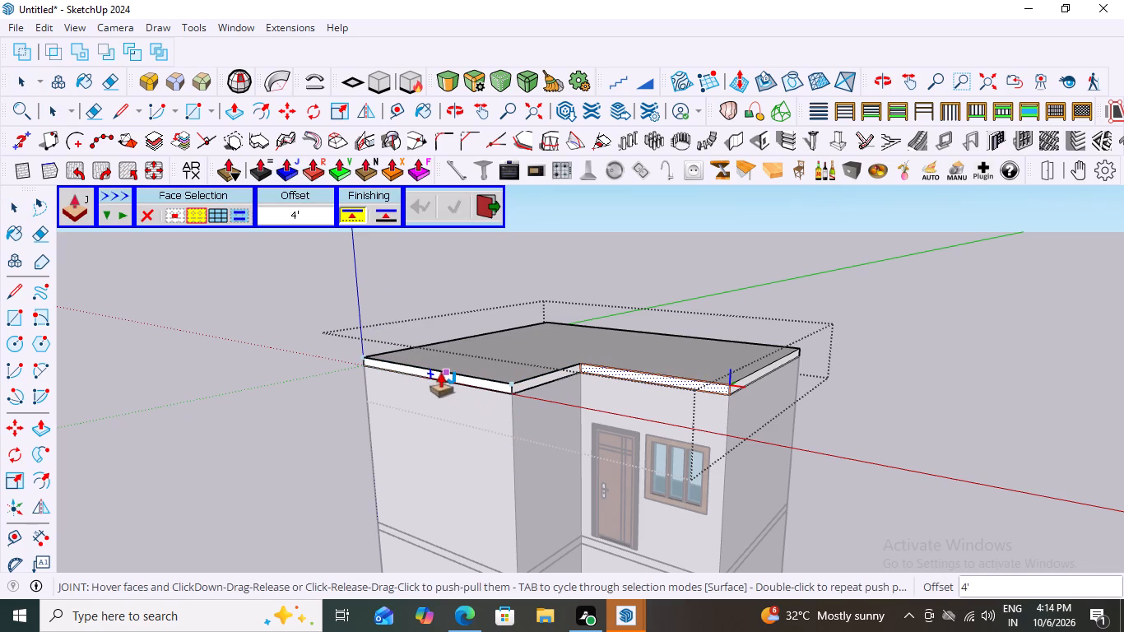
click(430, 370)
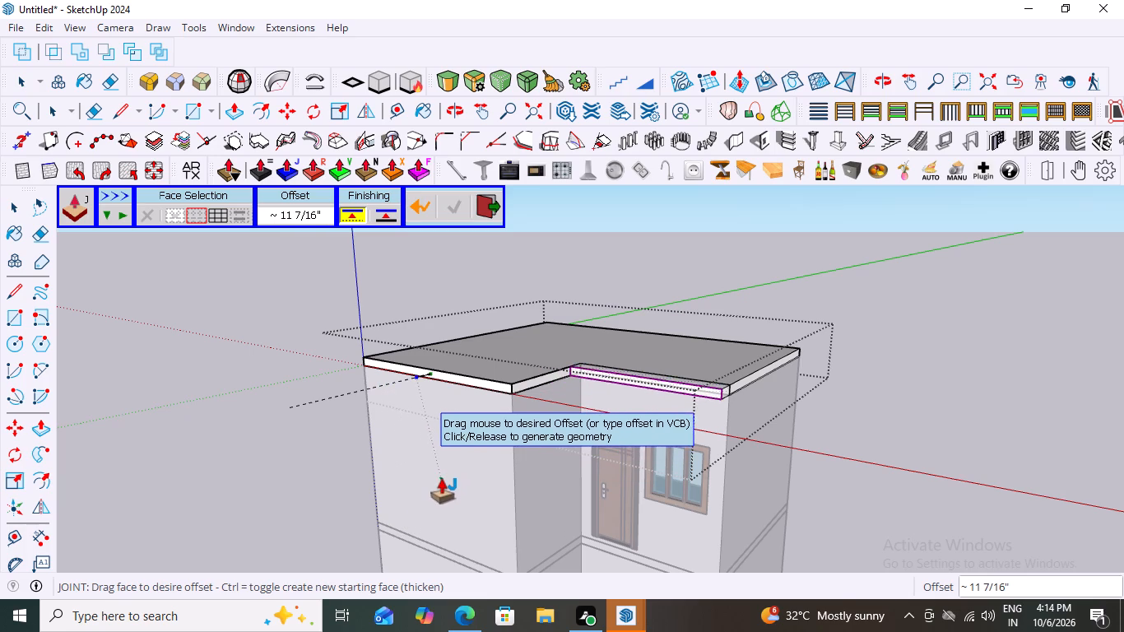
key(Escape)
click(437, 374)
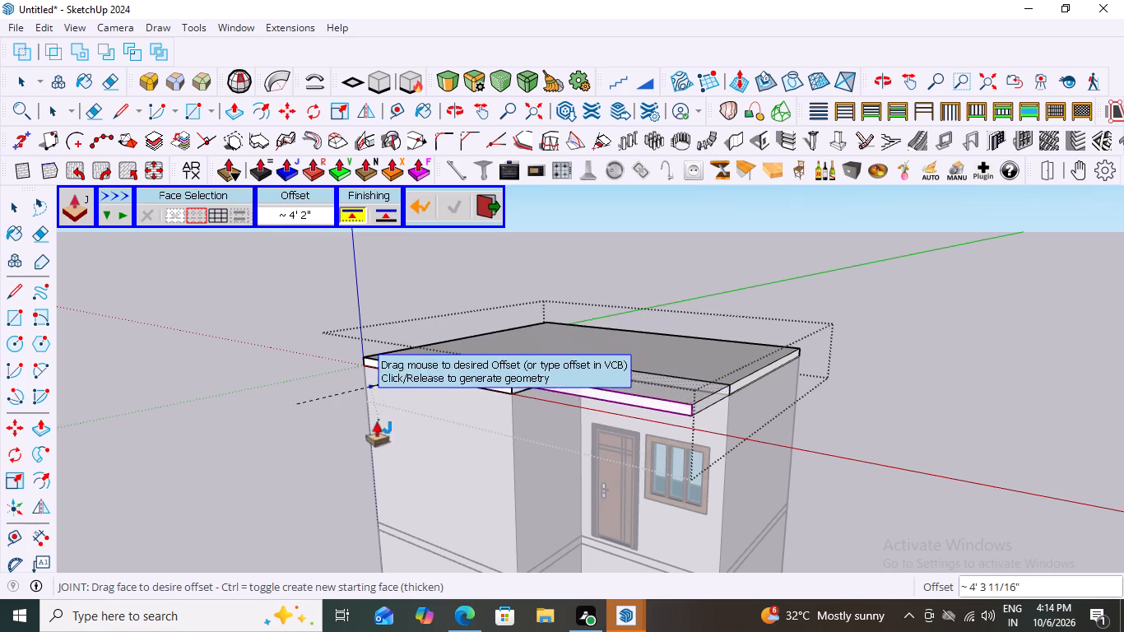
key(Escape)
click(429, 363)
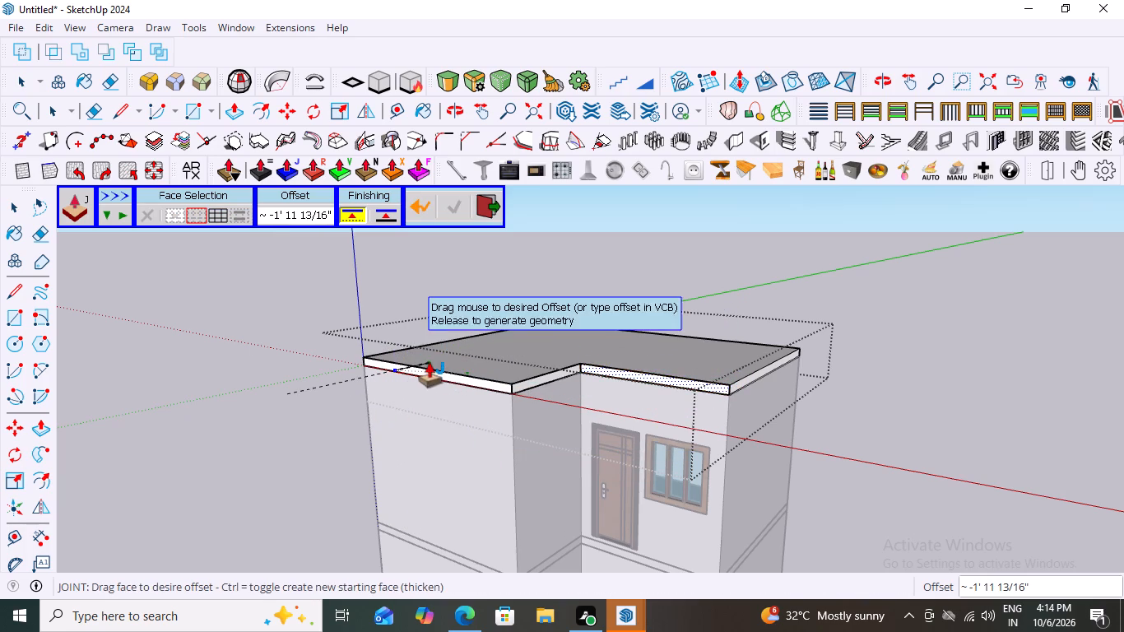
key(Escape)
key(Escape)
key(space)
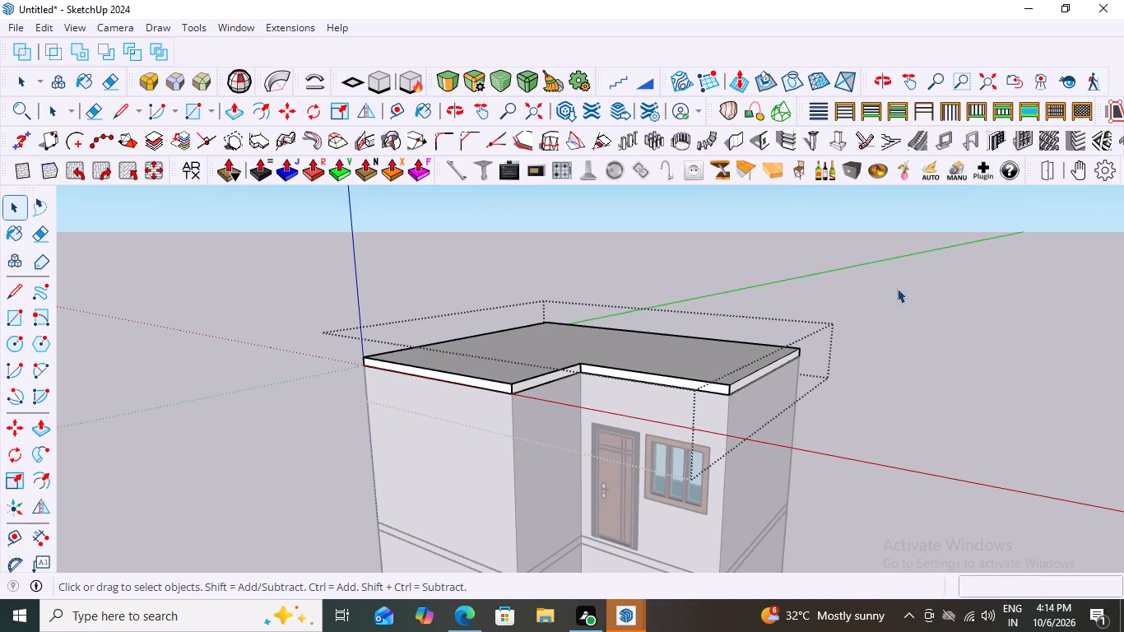
Inside the roof slab group, extend the projecting wing's front slab-edge face outward by 2.5' with Joint Push Pull.
click(911, 290)
scroll(346, 462, up, 2)
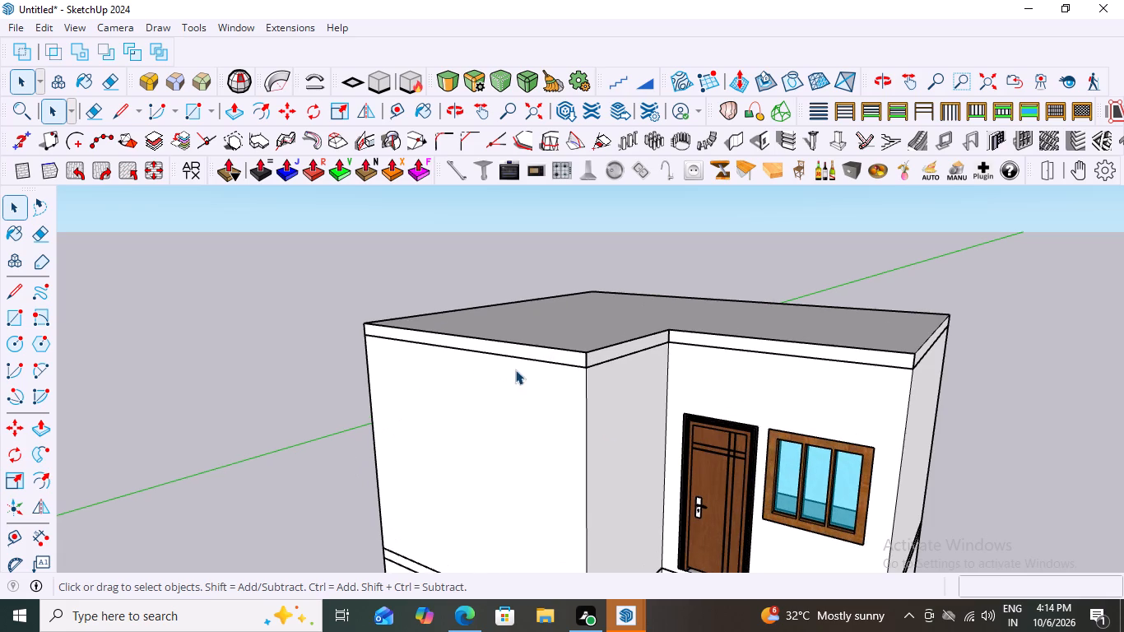
click(543, 353)
click(543, 353)
click(543, 353)
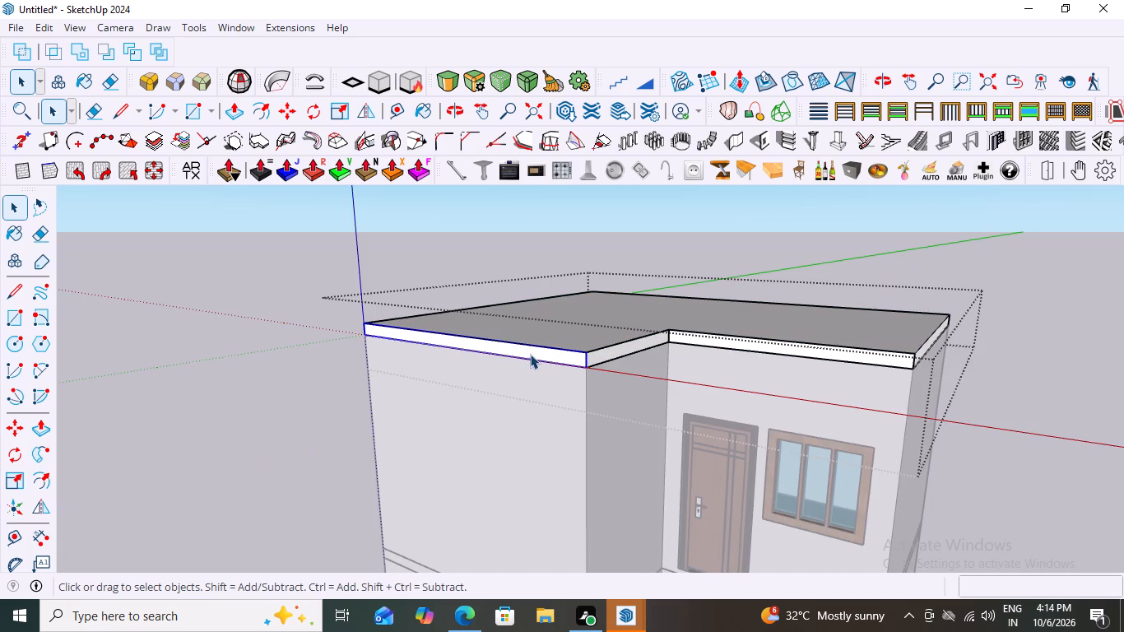
click(286, 173)
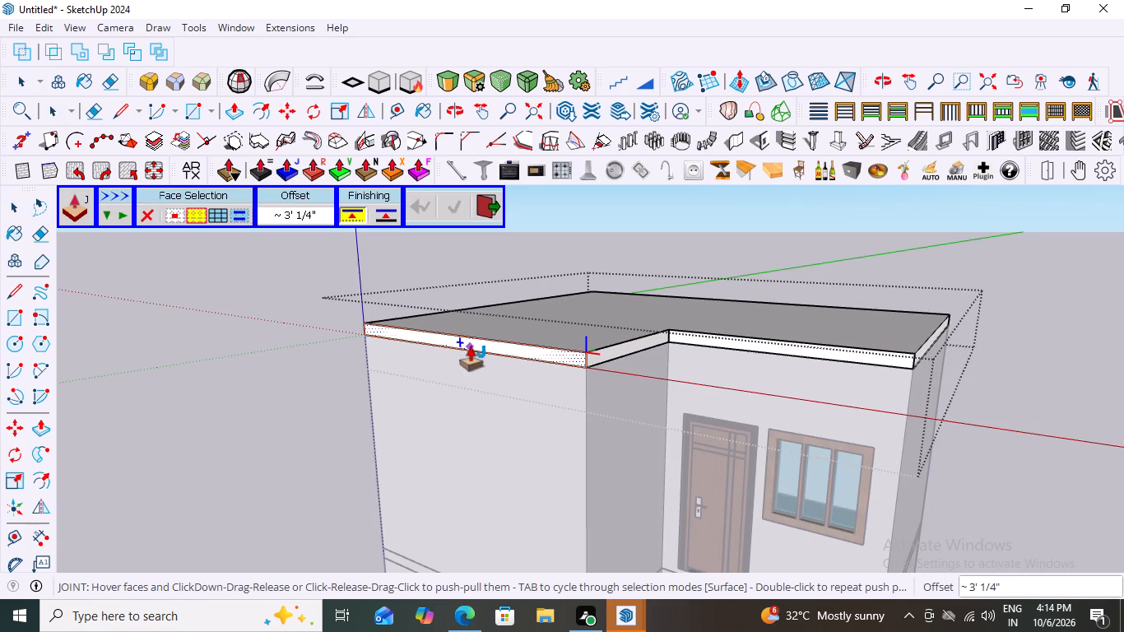
click(469, 341)
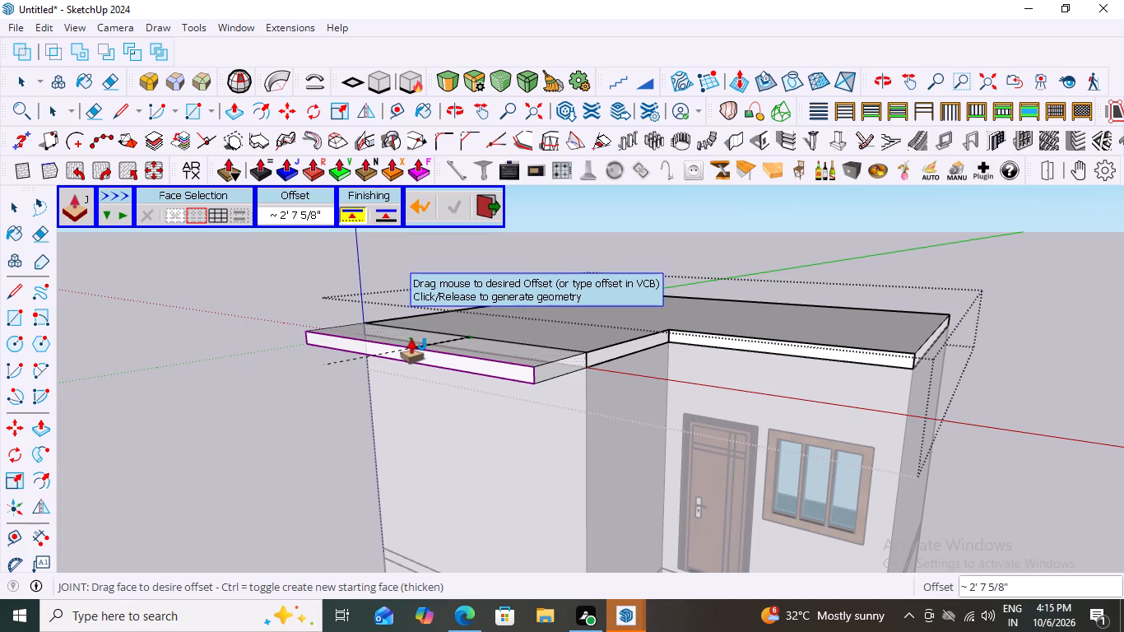
key(2)
key(period)
key(5)
key(apostrophe)
key(Return)
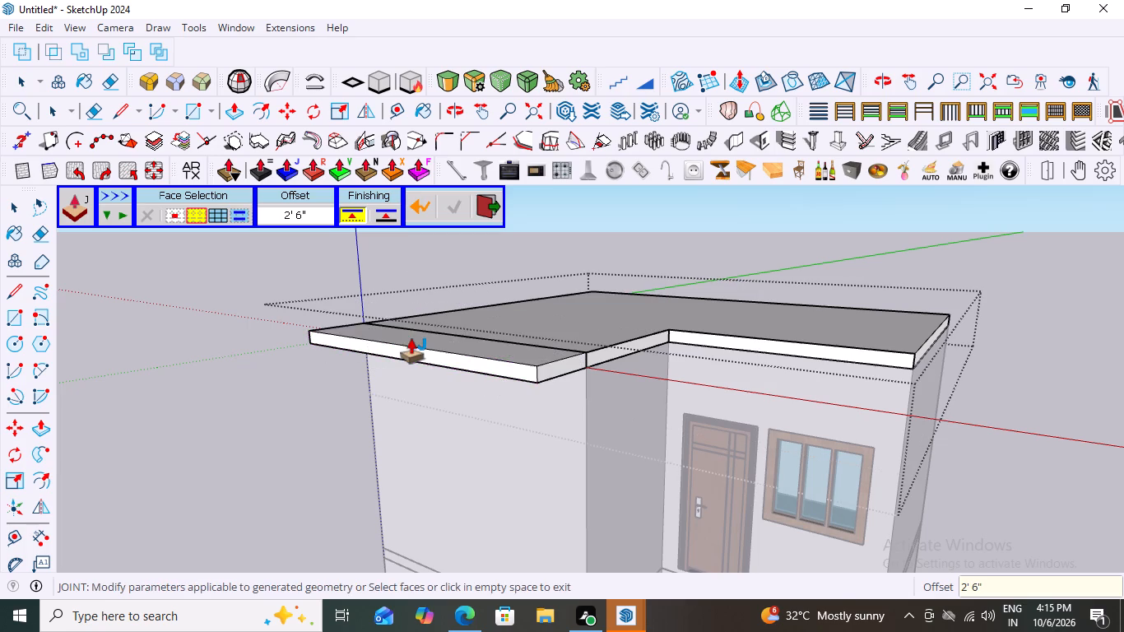
Repeat the 2' 6" Joint Push Pull offset upward on the roof slab's L-shaped top face.
scroll(641, 351, up, 1)
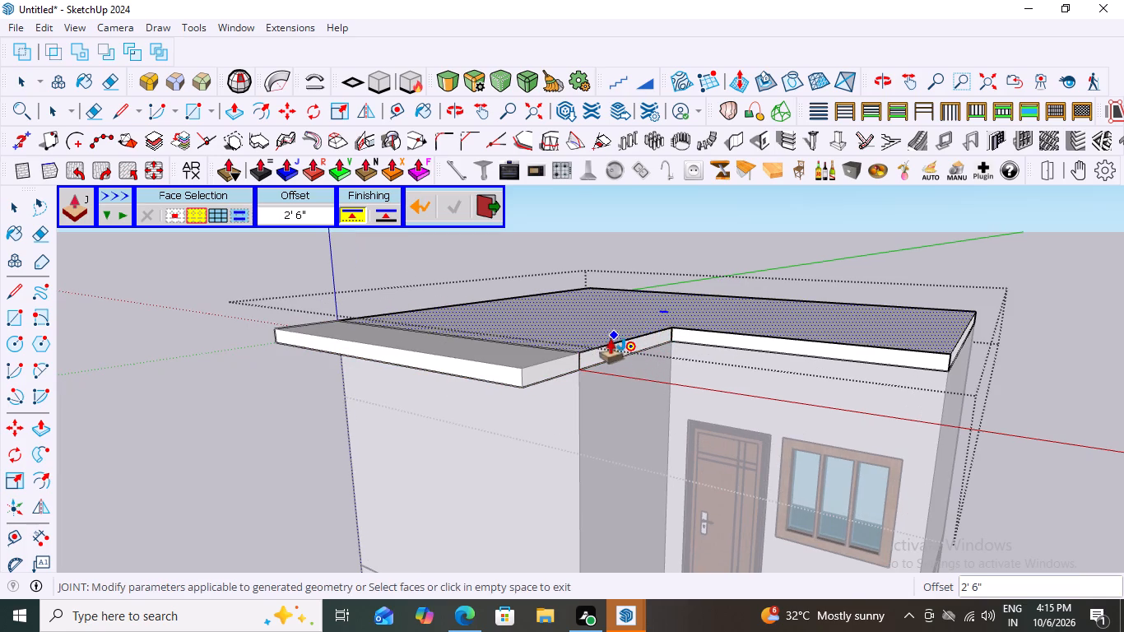
double_click(610, 342)
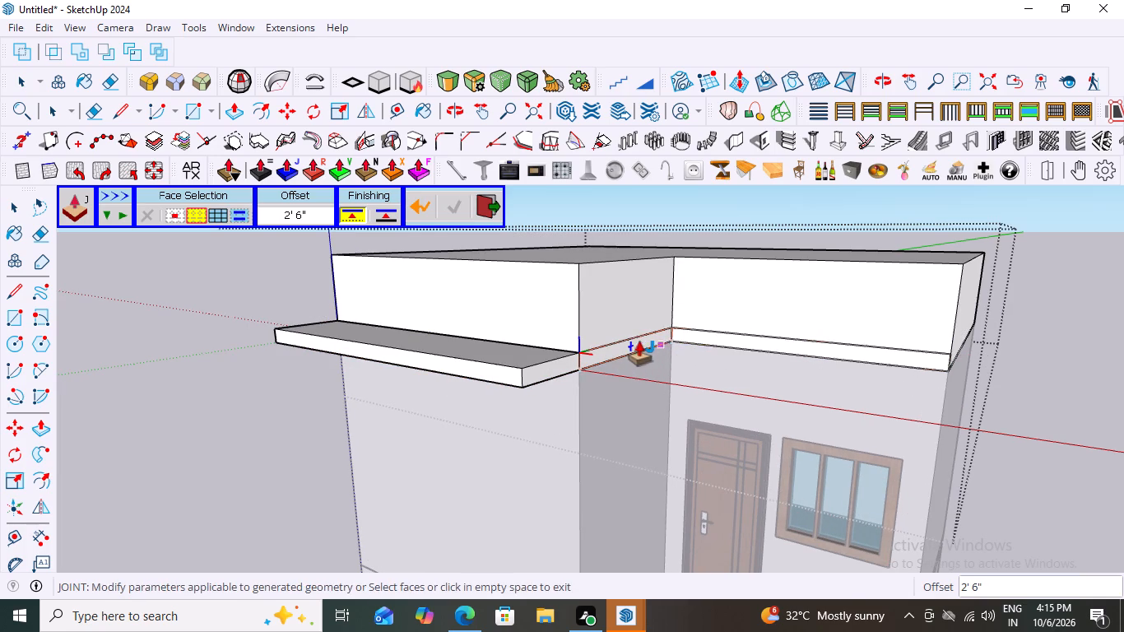
key(ctrl+x)
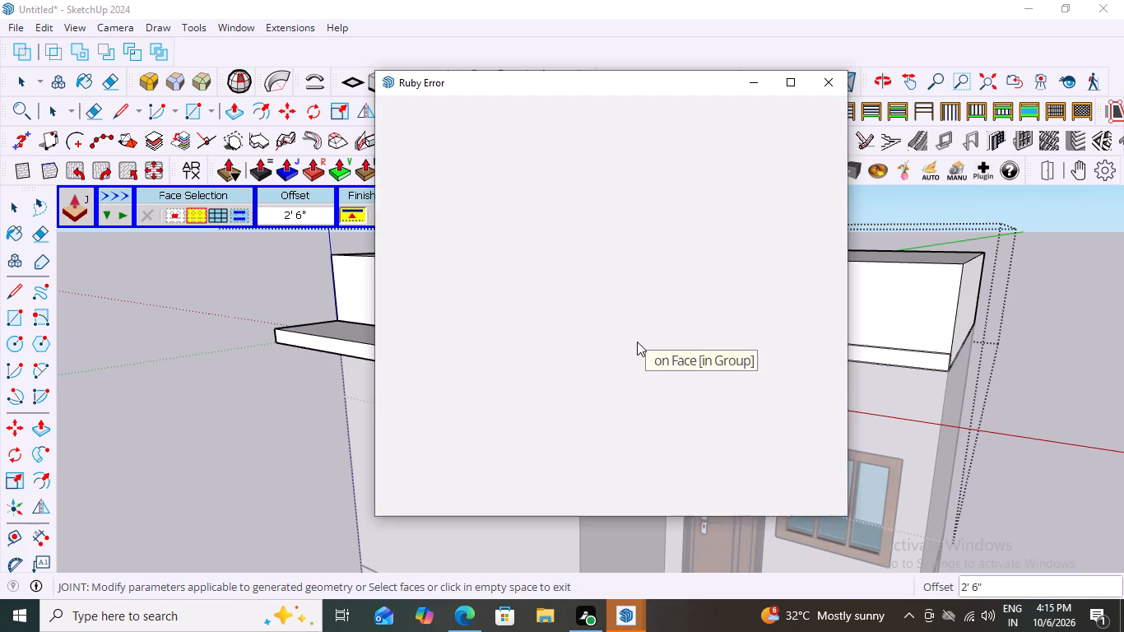
click(830, 80)
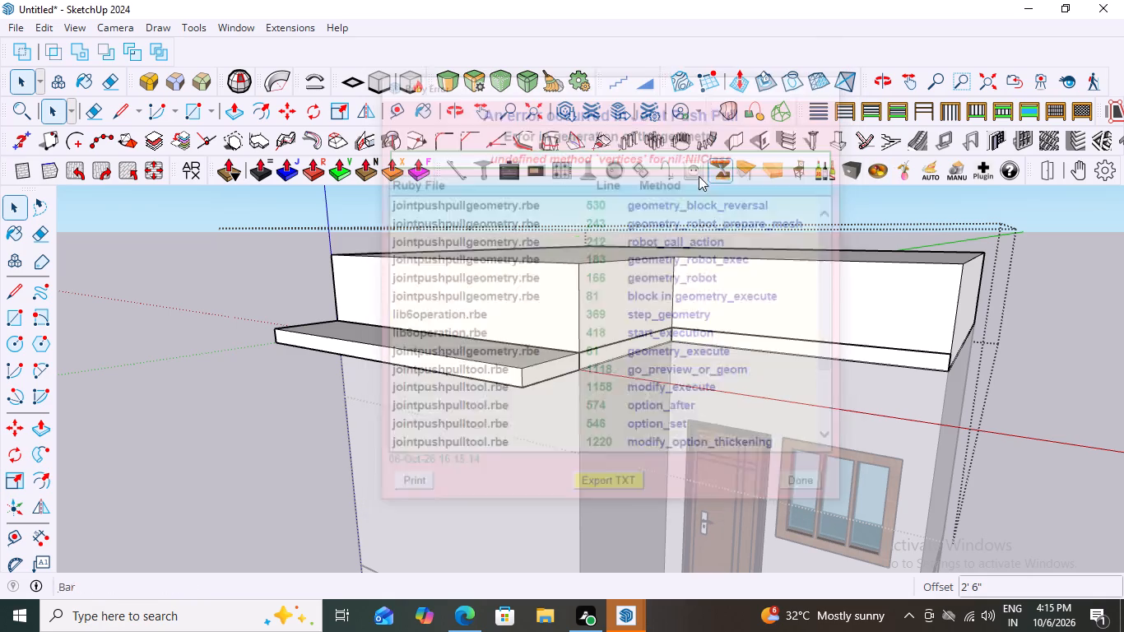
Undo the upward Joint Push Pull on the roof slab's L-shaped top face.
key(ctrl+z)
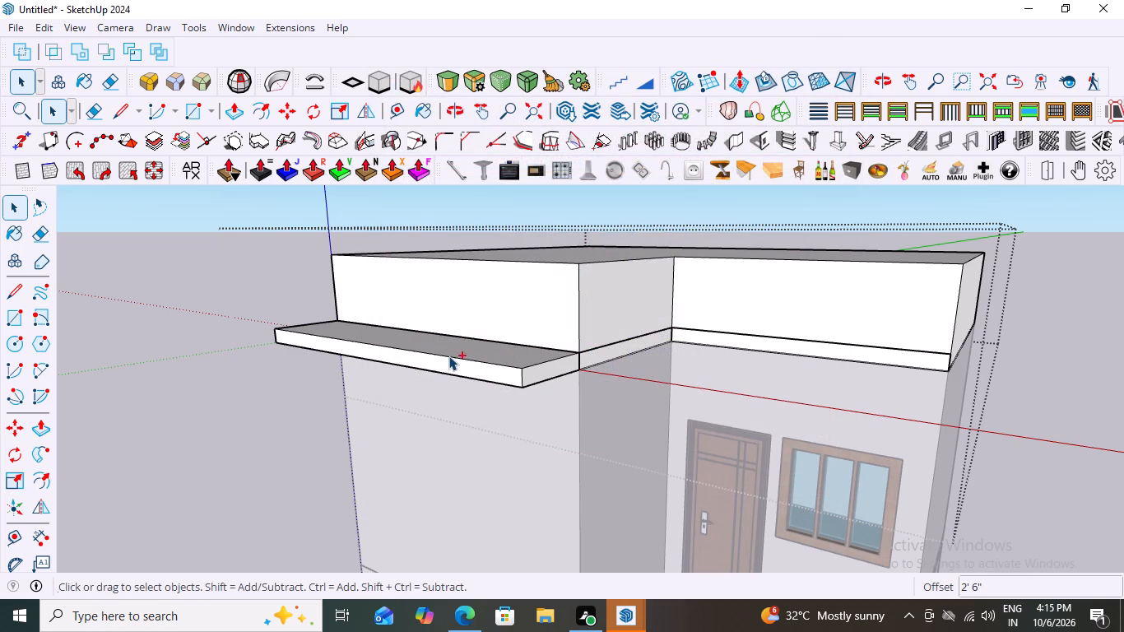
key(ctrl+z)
Extend the slab-edge face on the recess's side wall outward by 2.5' with Joint Push Pull.
click(592, 354)
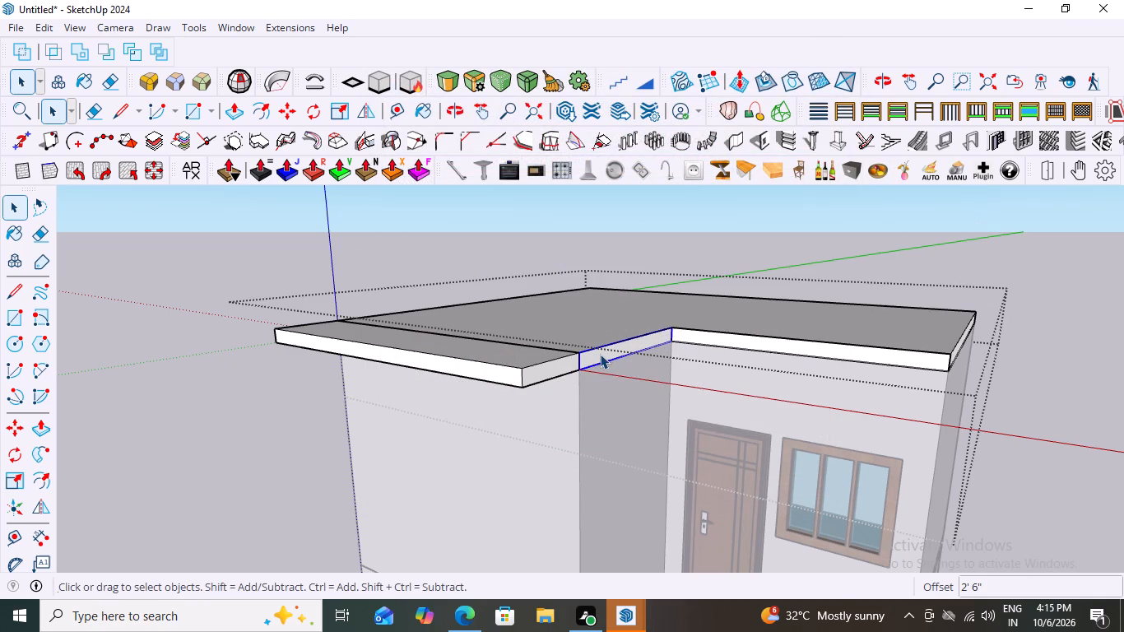
click(286, 161)
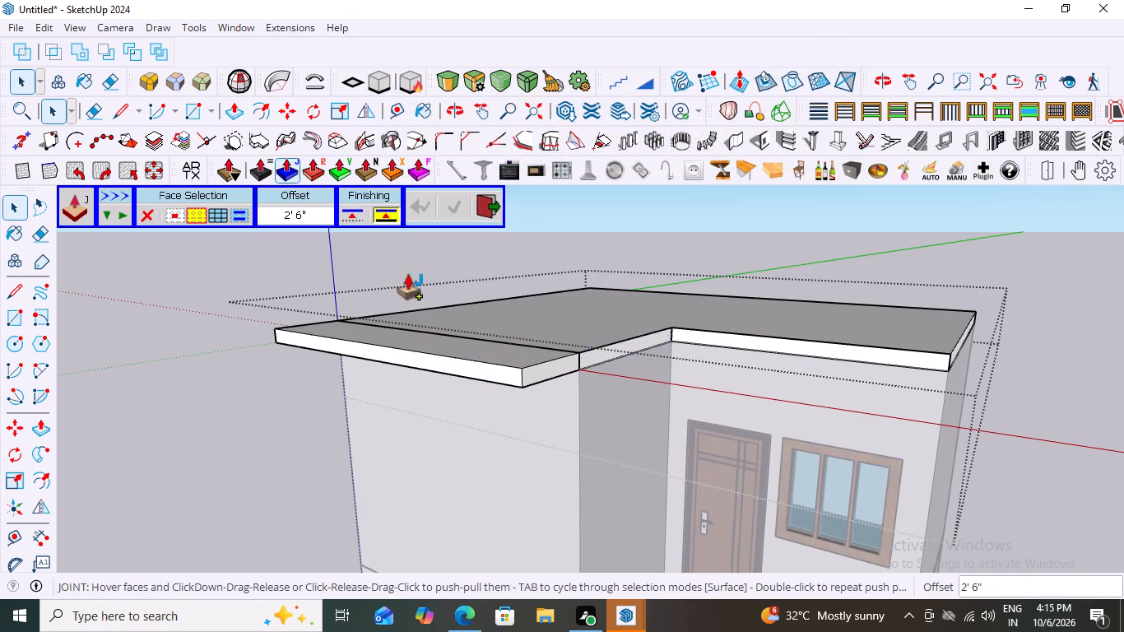
click(607, 355)
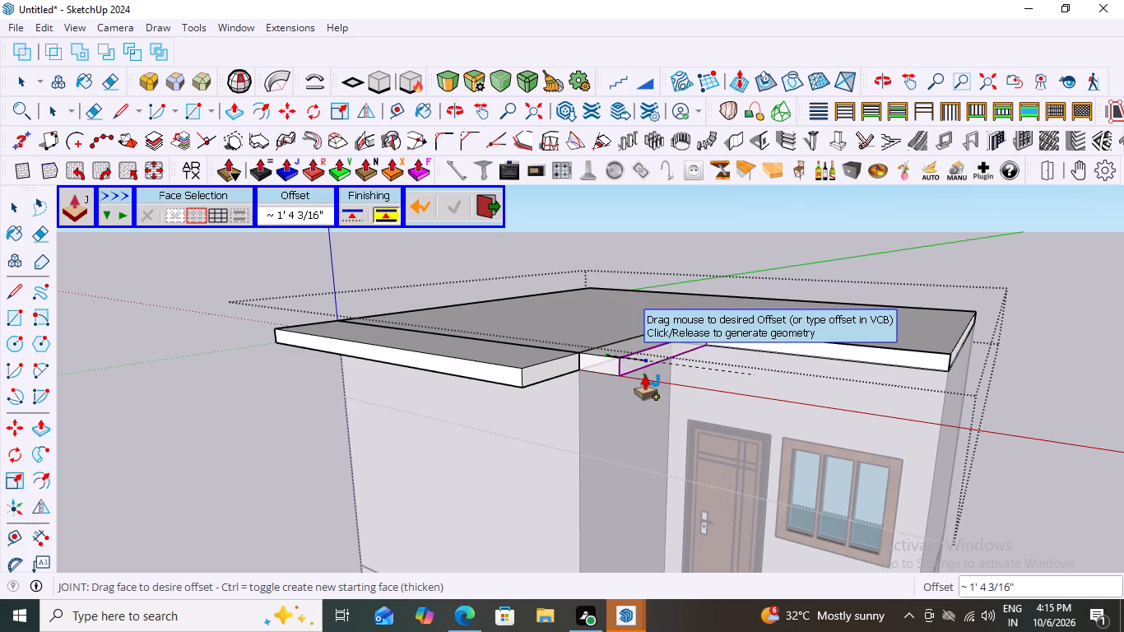
key(2)
key(period)
key(5)
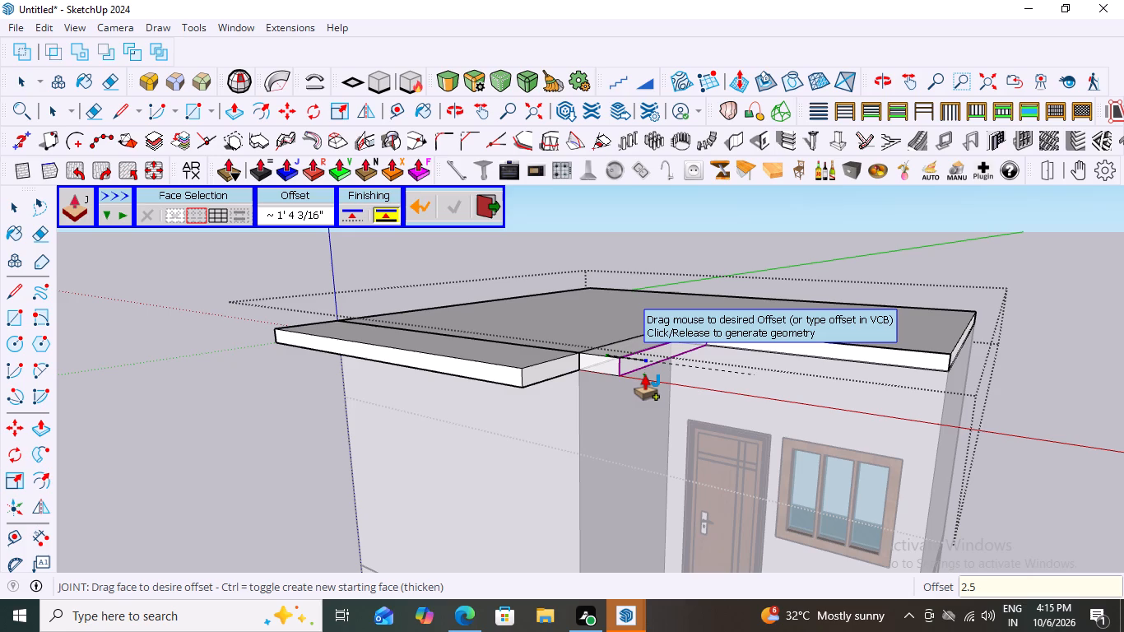
key(apostrophe)
key(Return)
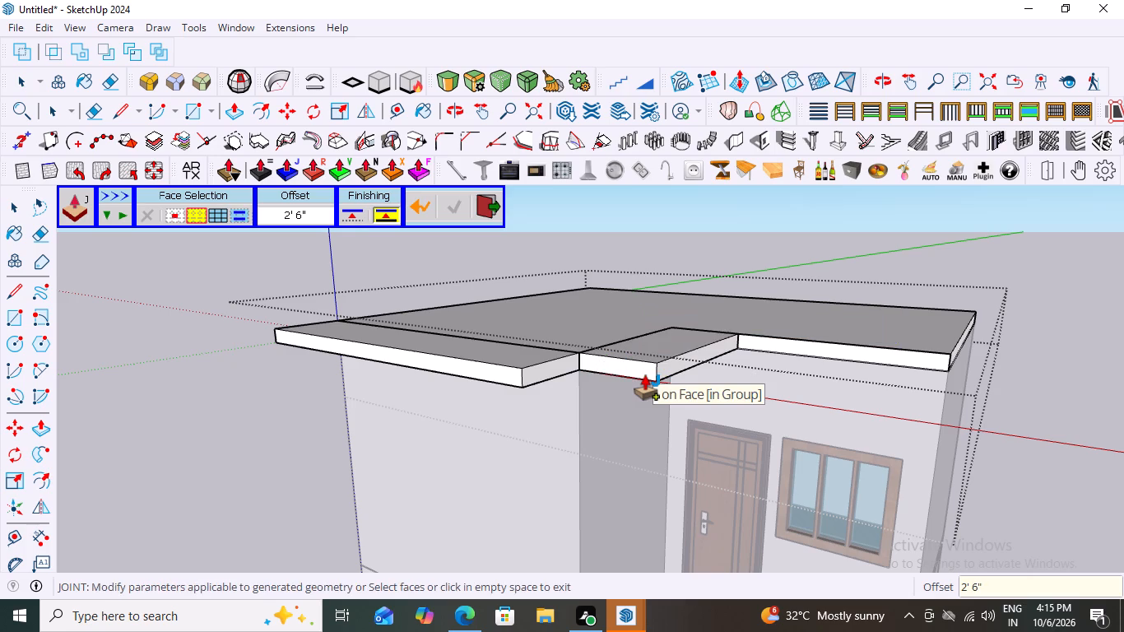
Extend the slab-edge face above the recessed door and window wall outward by 2.5' with Joint Push Pull.
scroll(517, 412, down, 6)
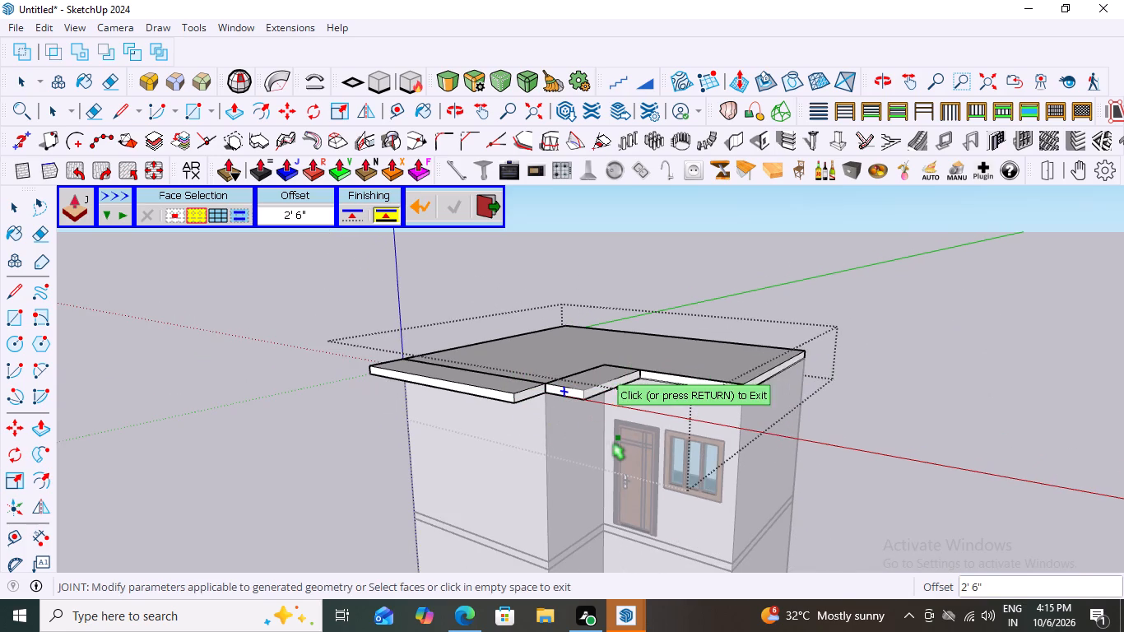
scroll(611, 441, up, 3)
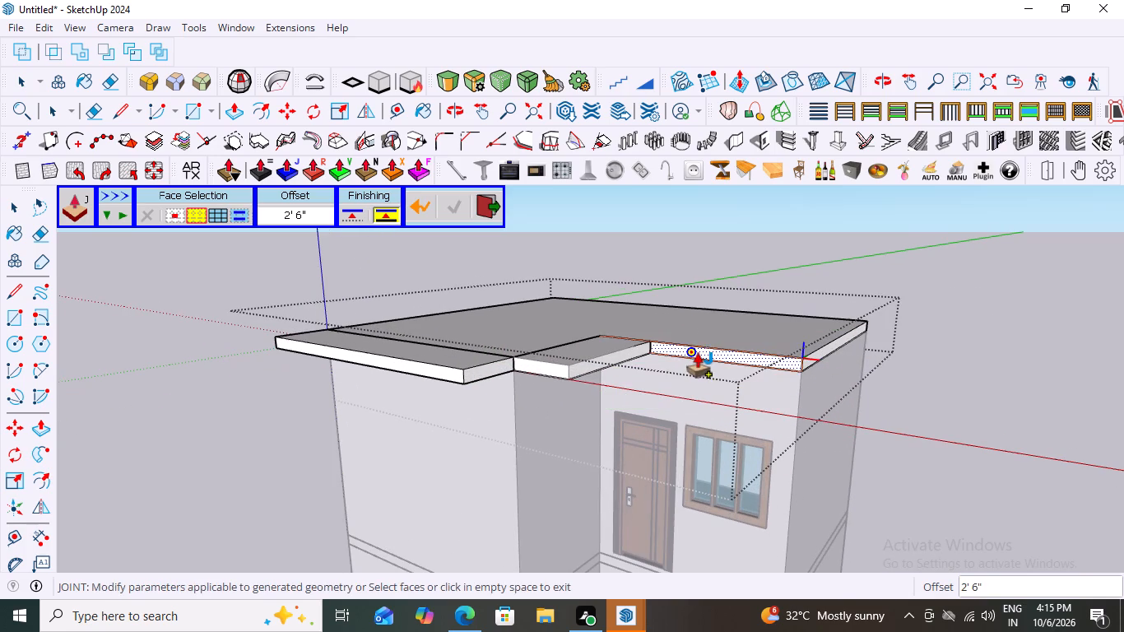
click(697, 353)
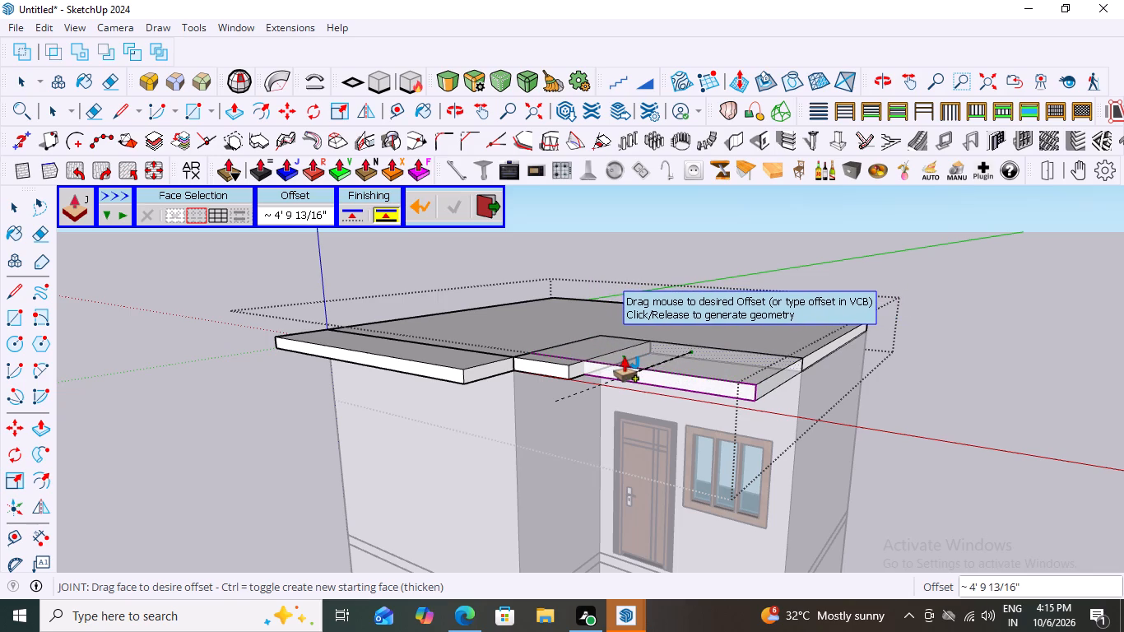
text(2.5')
key(Return)
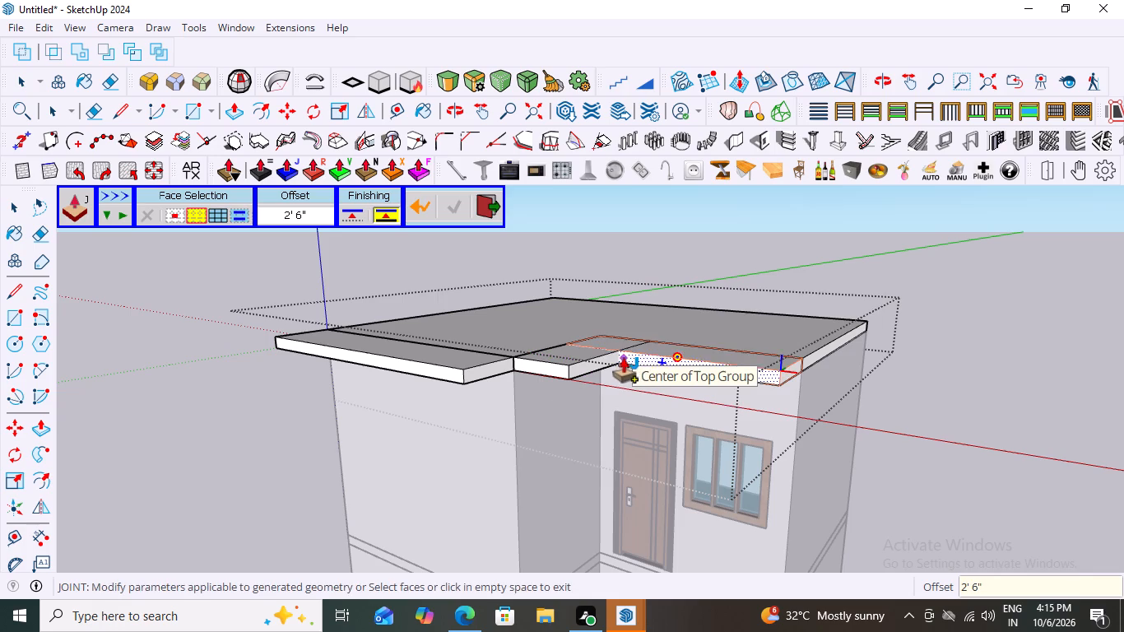
Examine from above how the two recess overhangs meet at the inner corner of the roof slab.
scroll(473, 480, down, 3)
scroll(614, 425, down, 2)
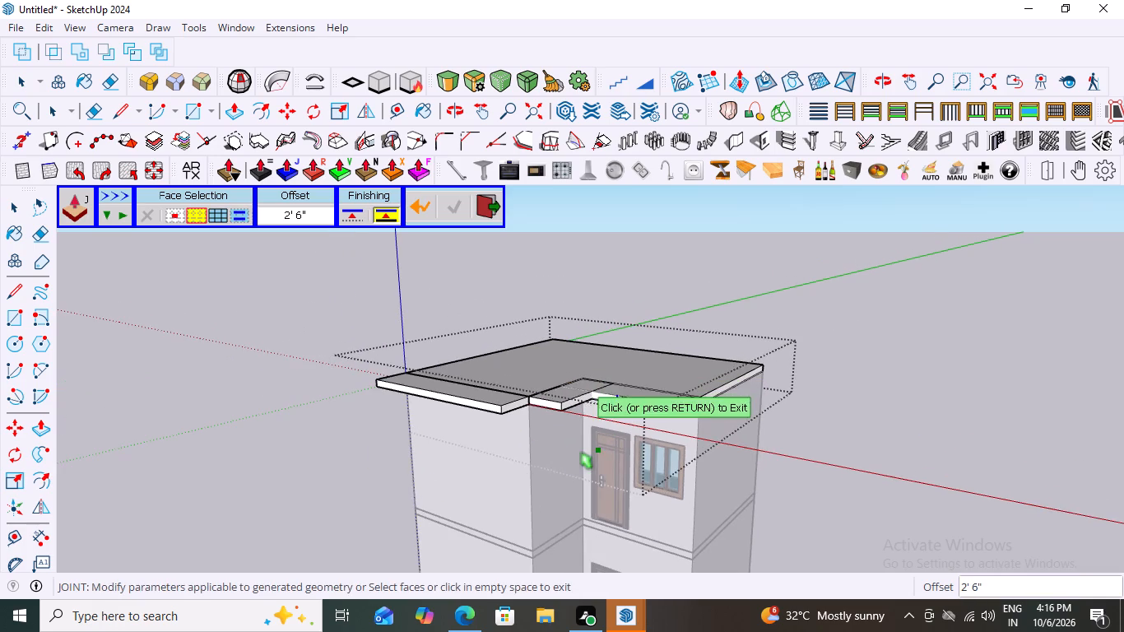
middle_drag(543, 444, 683, 515)
scroll(683, 515, up, 1)
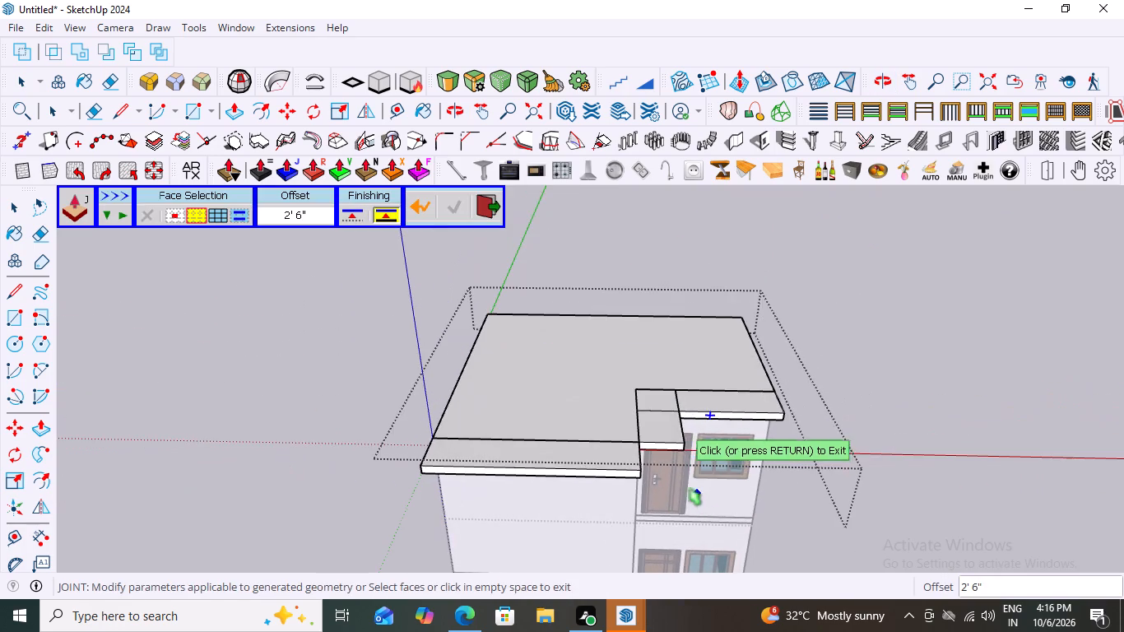
scroll(676, 476, up, 2)
middle_drag(606, 332, 600, 309)
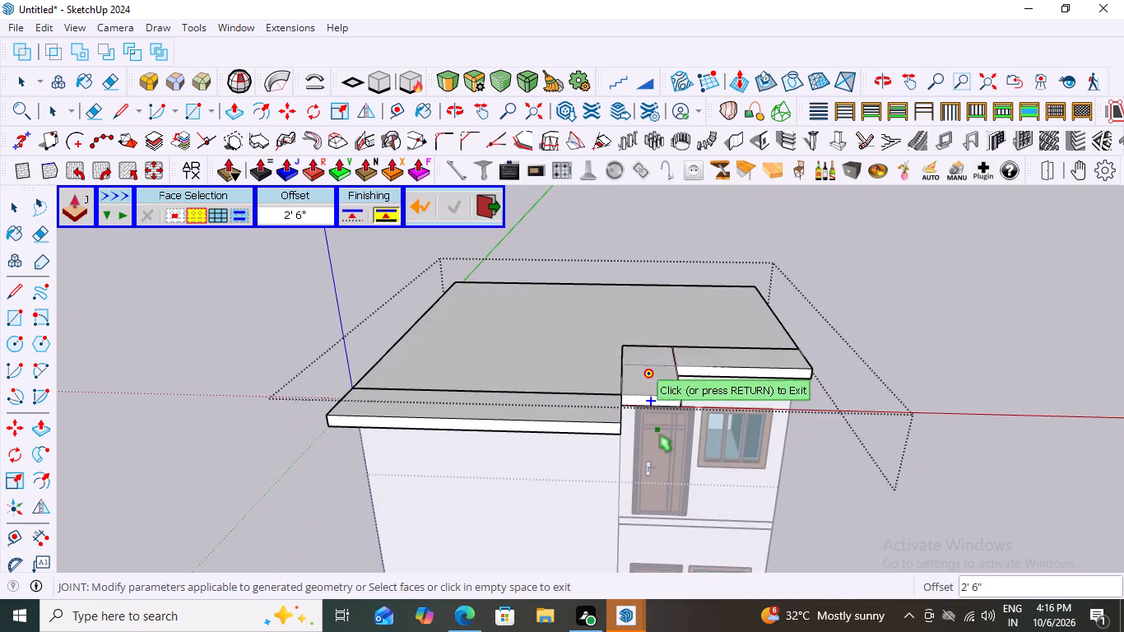
scroll(658, 433, up, 3)
scroll(481, 374, down, 2)
scroll(682, 391, down, 4)
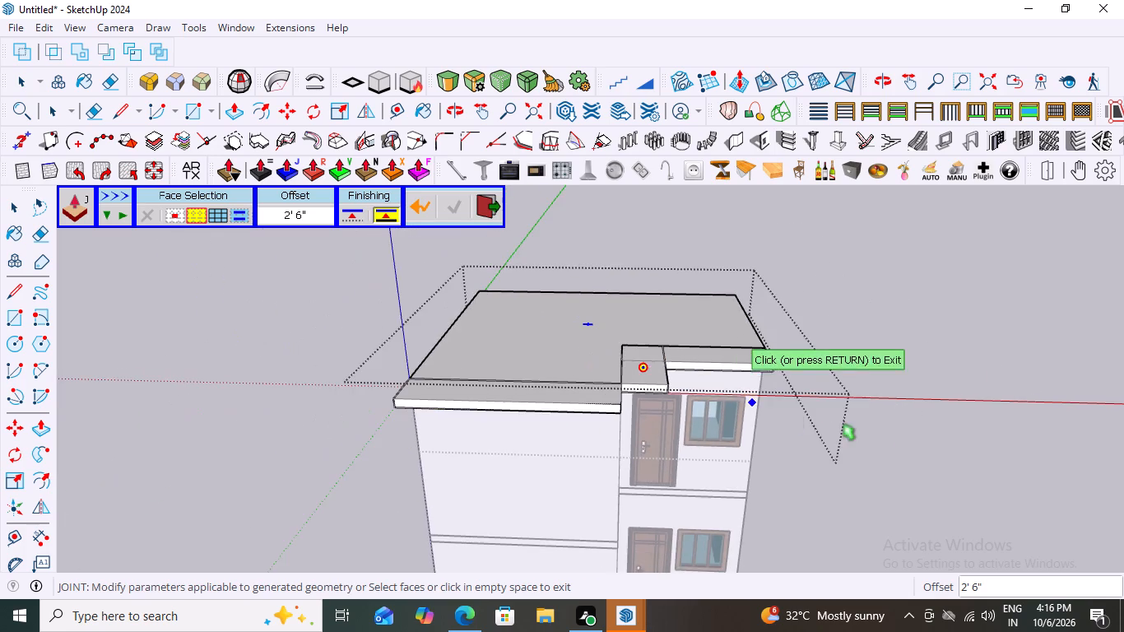
middle_drag(873, 442, 722, 456)
scroll(463, 378, up, 4)
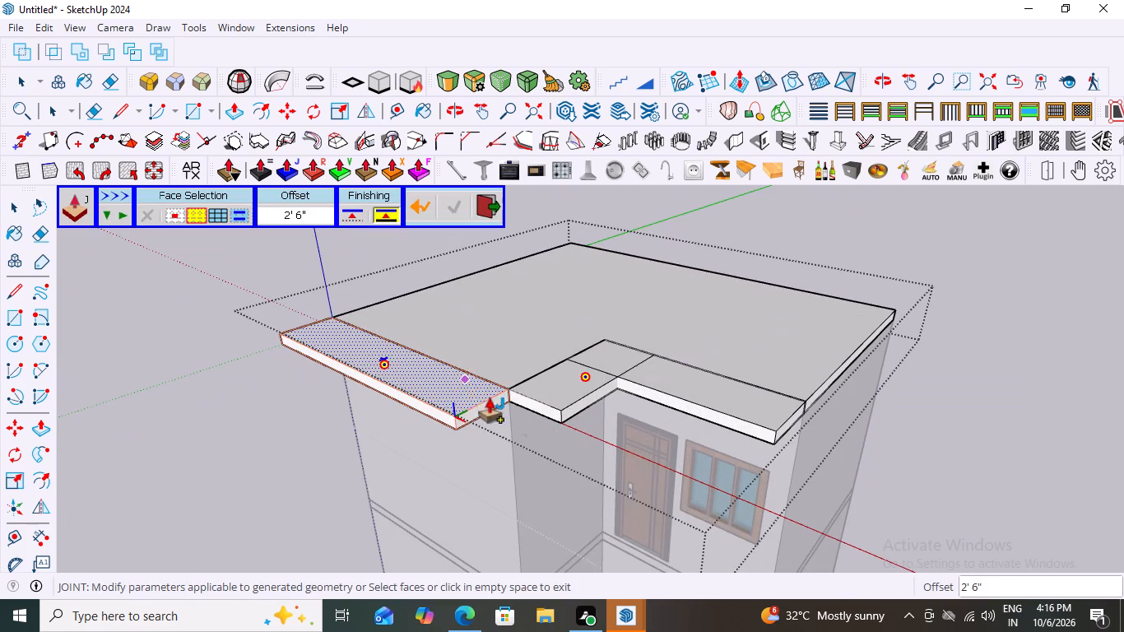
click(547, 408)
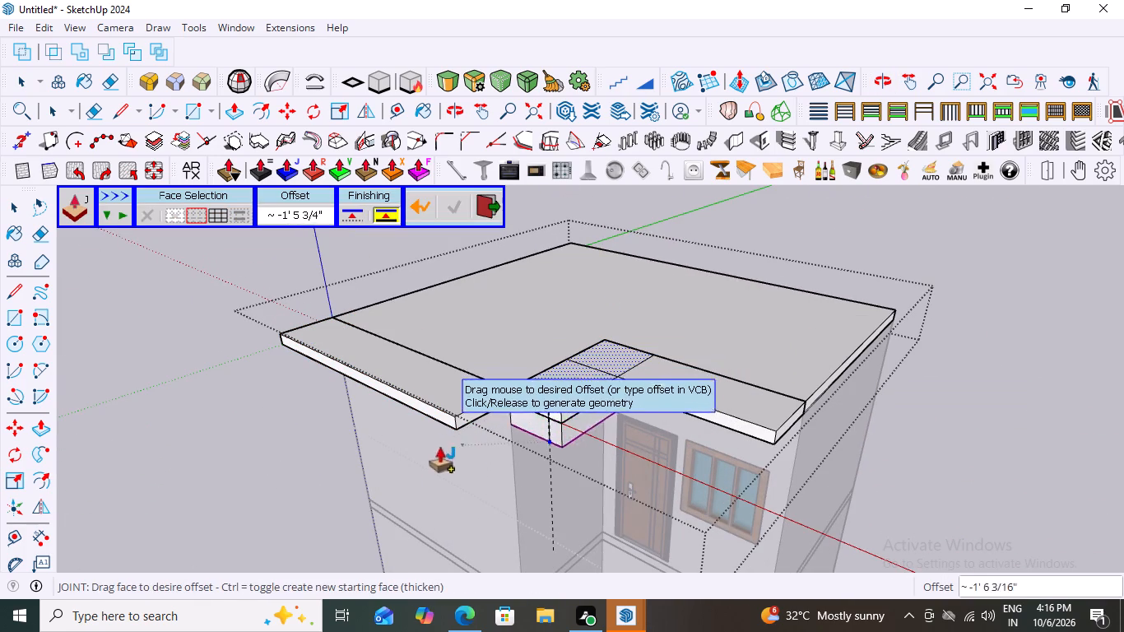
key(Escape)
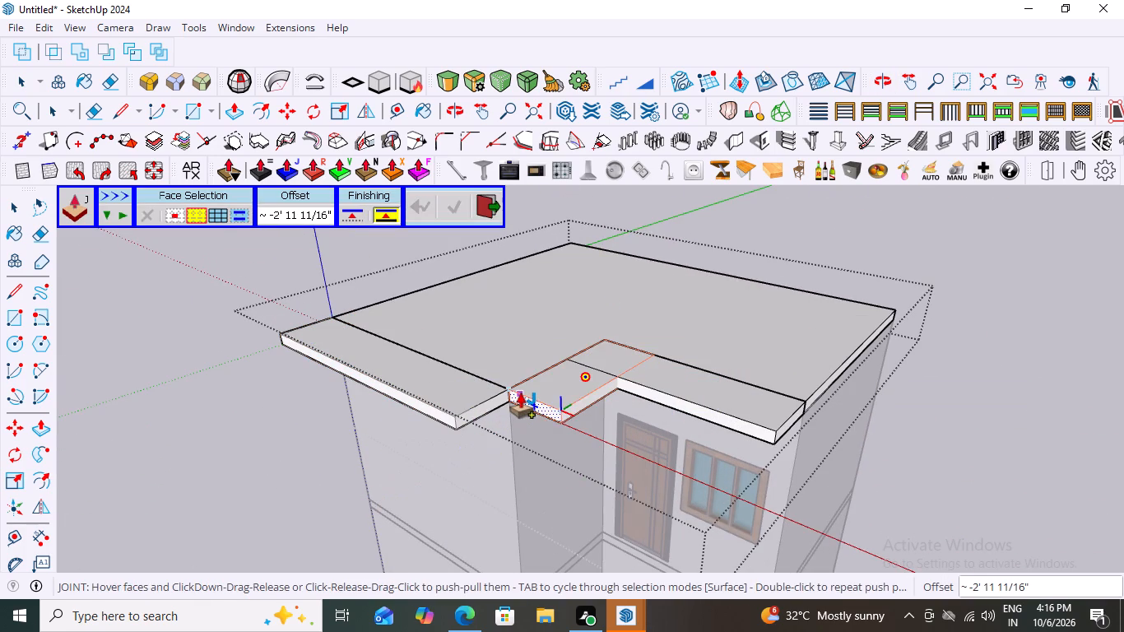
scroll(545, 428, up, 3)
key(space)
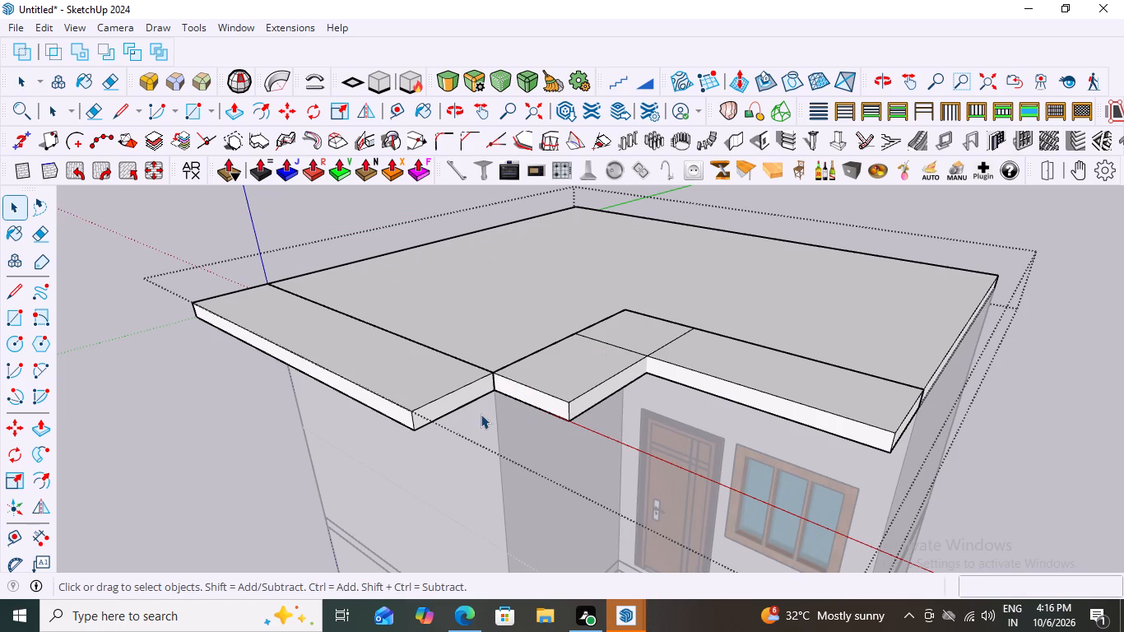
Examine the overlapping corner of the two recess overhangs from above, checking which group each piece belongs to.
scroll(697, 362, up, 3)
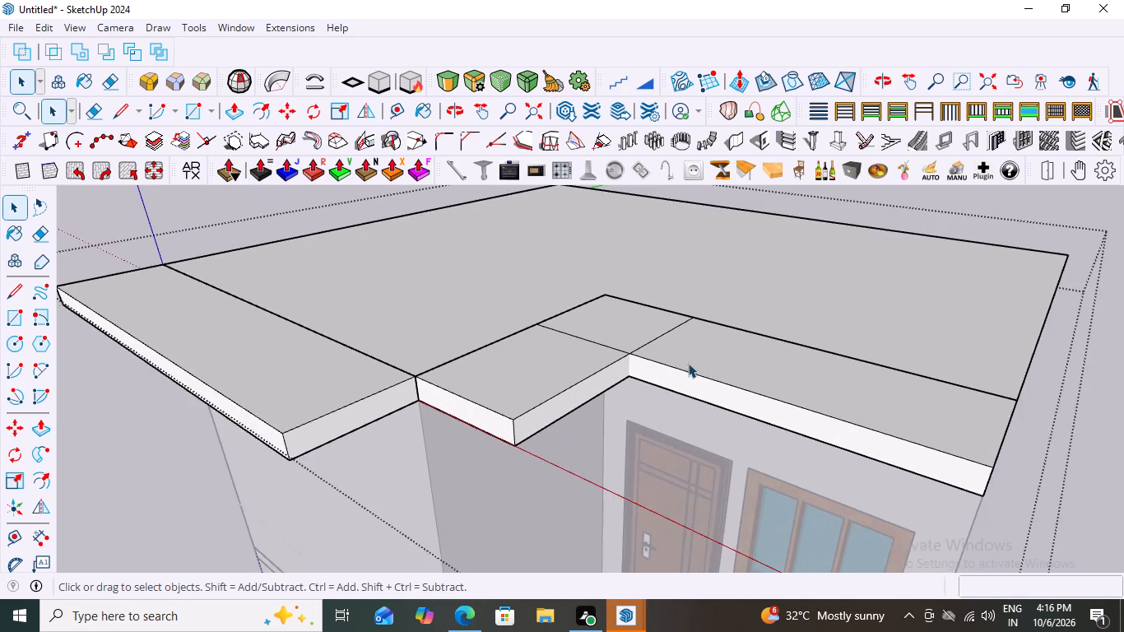
scroll(580, 342, up, 3)
scroll(486, 289, down, 7)
middle_drag(549, 364, 619, 399)
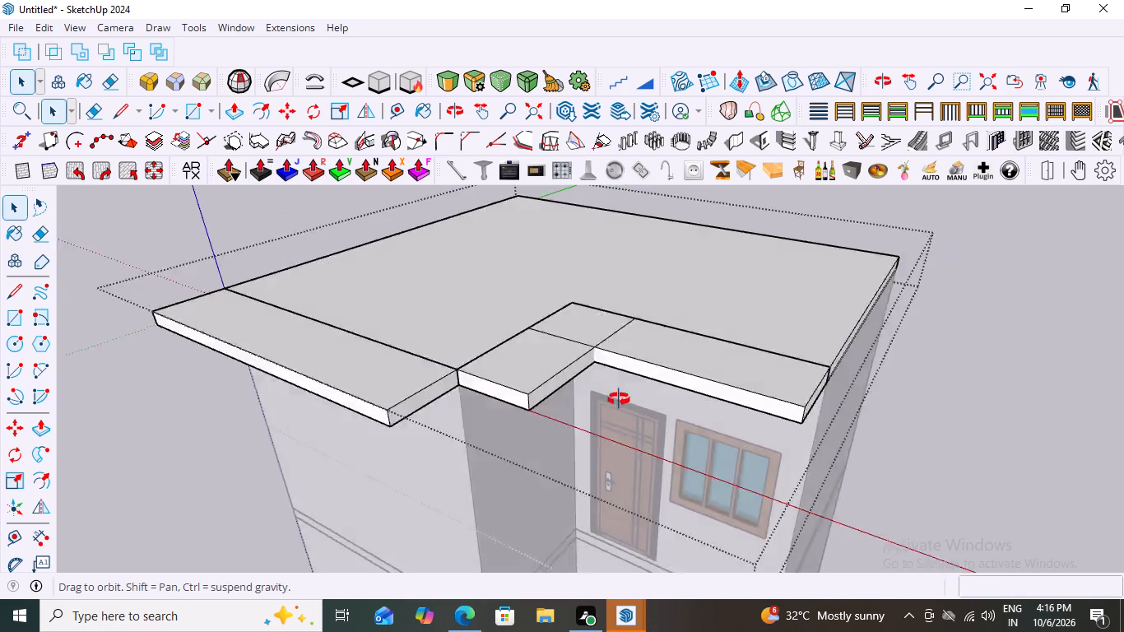
middle_drag(619, 399, 679, 430)
scroll(693, 416, up, 2)
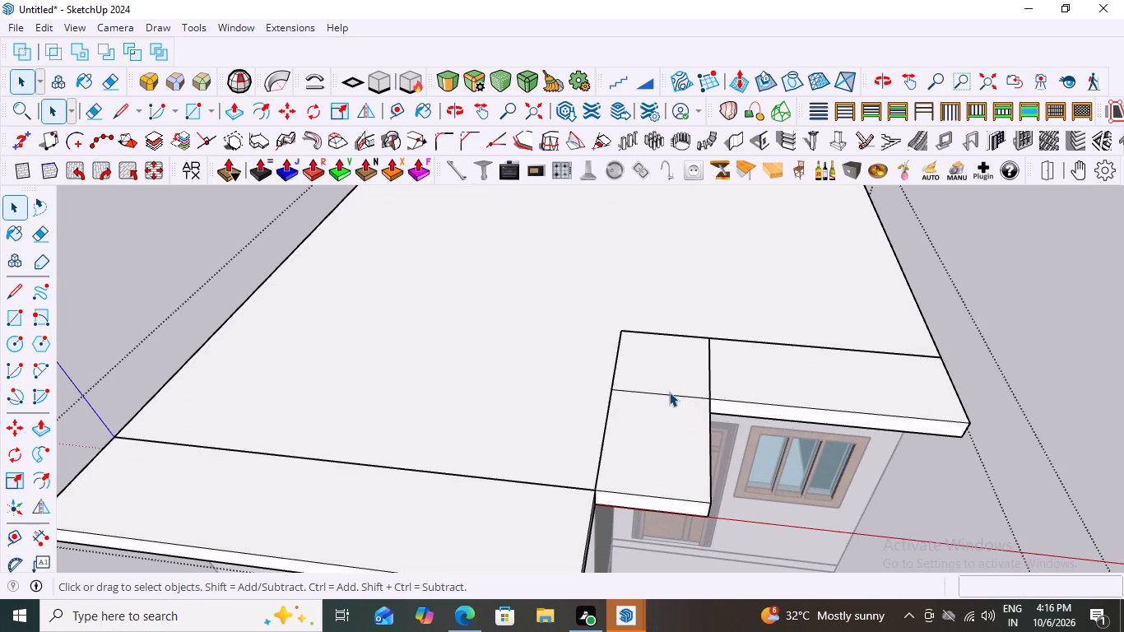
click(672, 394)
click(672, 394)
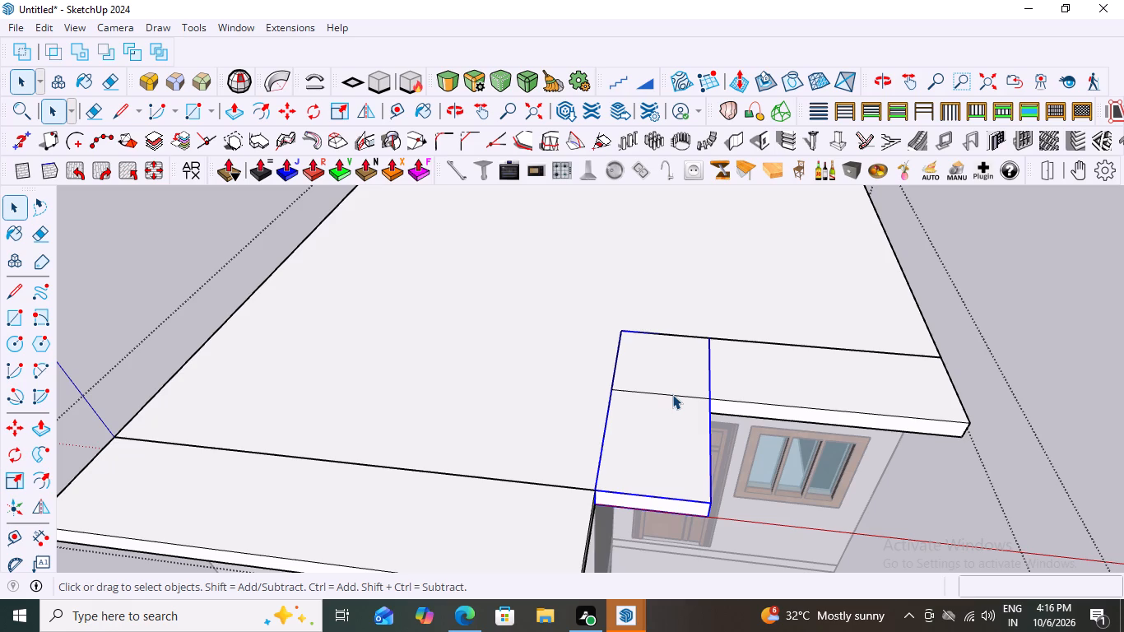
double_click(672, 394)
click(971, 307)
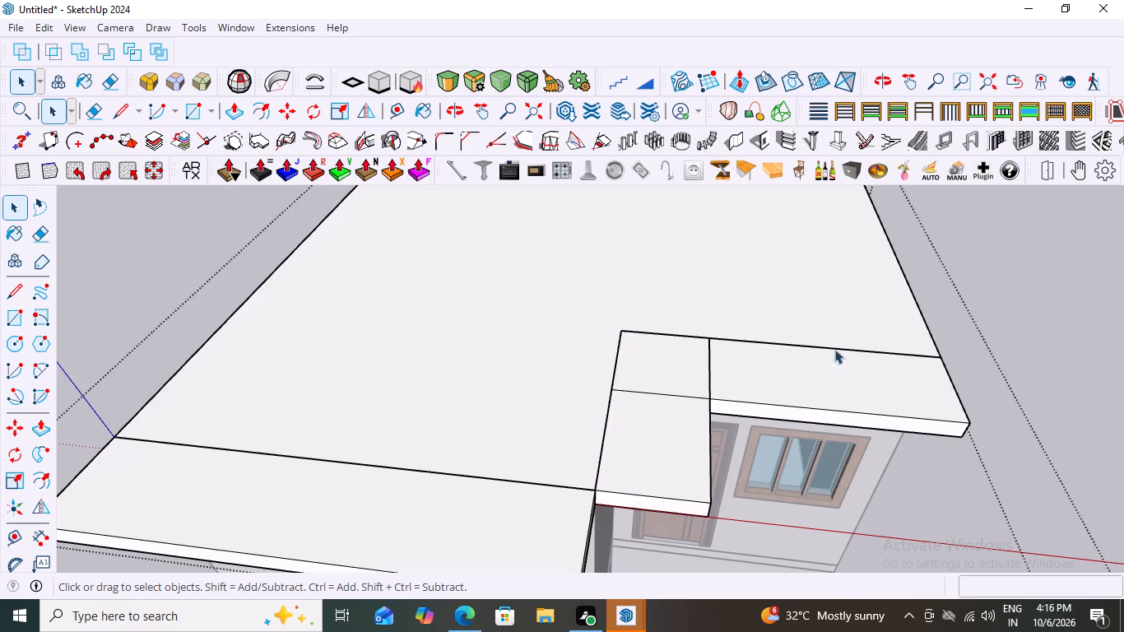
scroll(679, 401, up, 2)
click(692, 393)
double_click(692, 393)
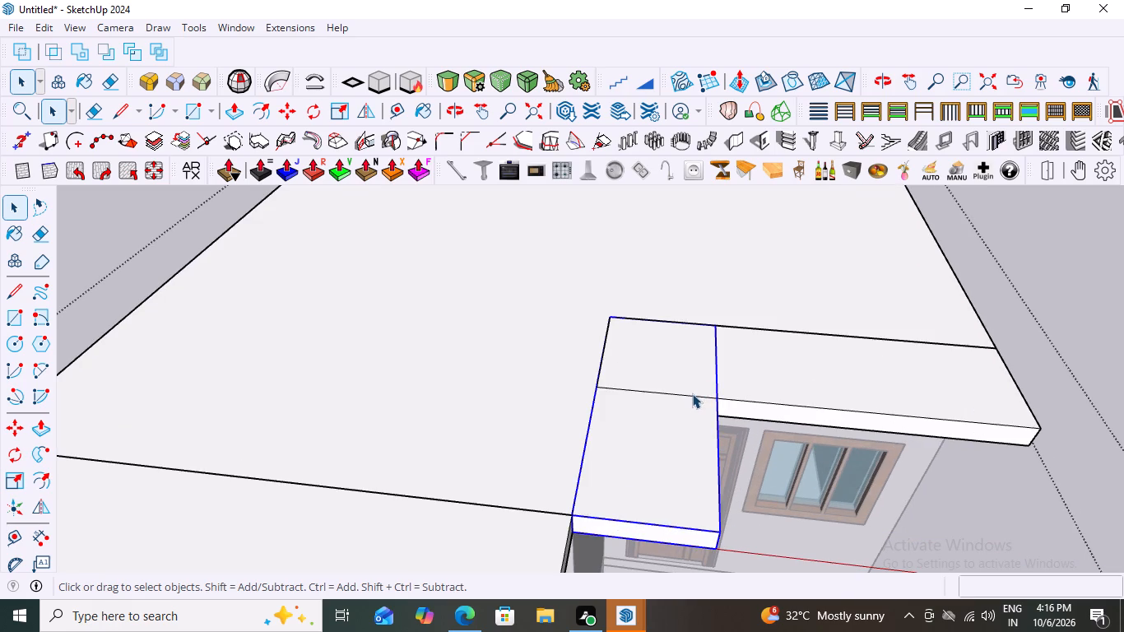
click(692, 393)
double_click(692, 394)
scroll(610, 398, down, 5)
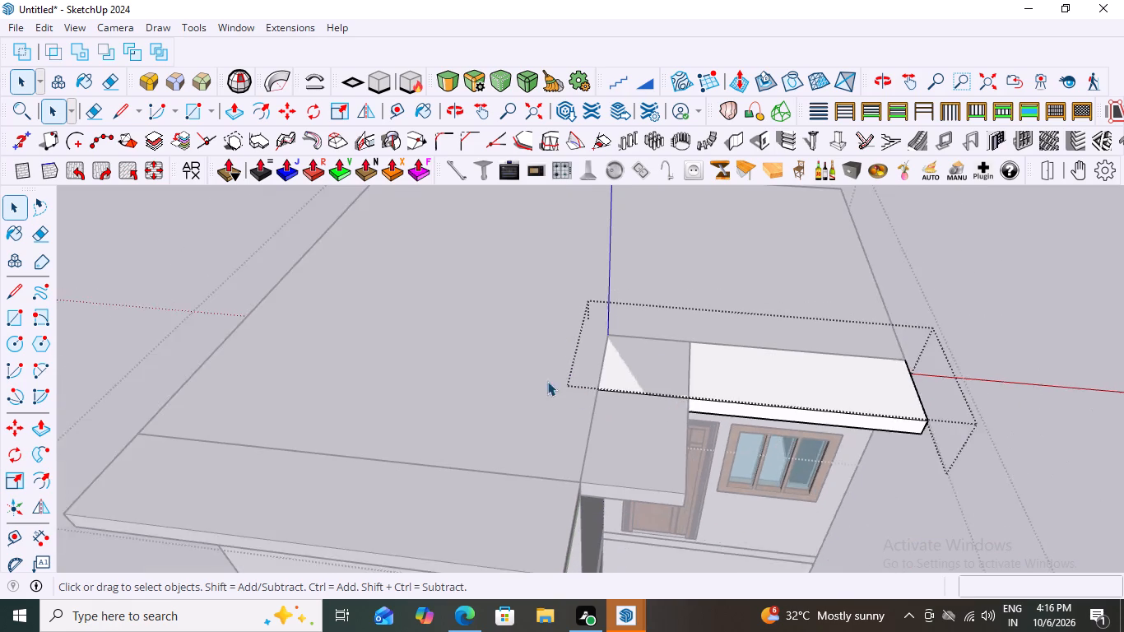
scroll(547, 381, down, 2)
click(994, 323)
Examine the underside of the overhang overlap above the recessed door, checking the groups that meet there.
middle_drag(690, 392, 530, 246)
scroll(526, 276, up, 8)
middle_drag(517, 235, 606, 232)
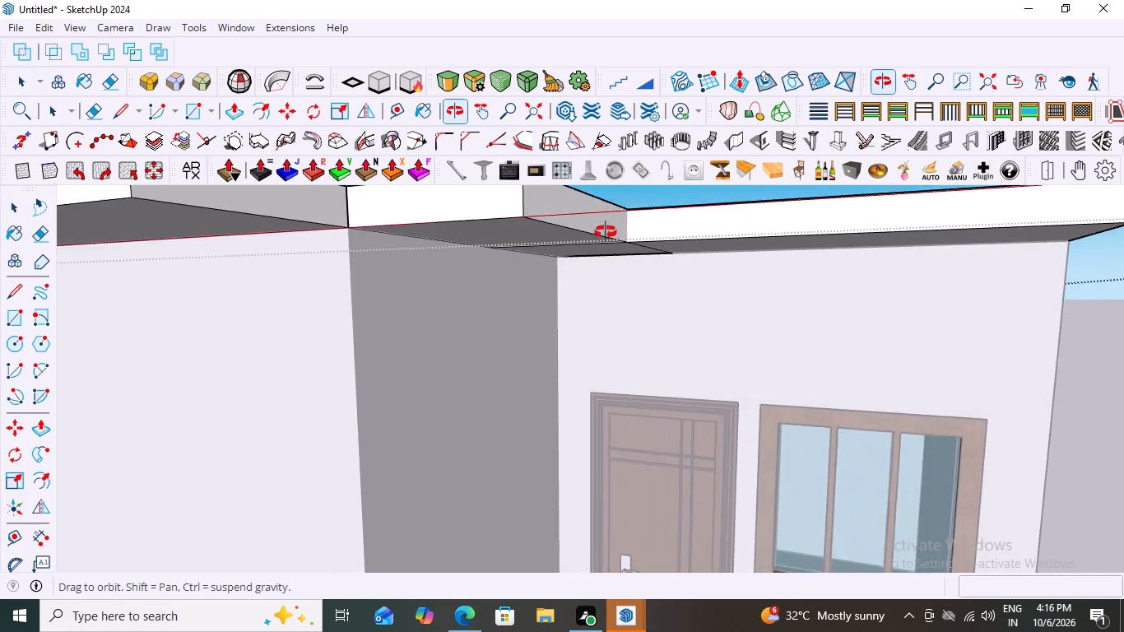
middle_drag(606, 232, 573, 152)
scroll(551, 276, down, 7)
scroll(578, 216, up, 4)
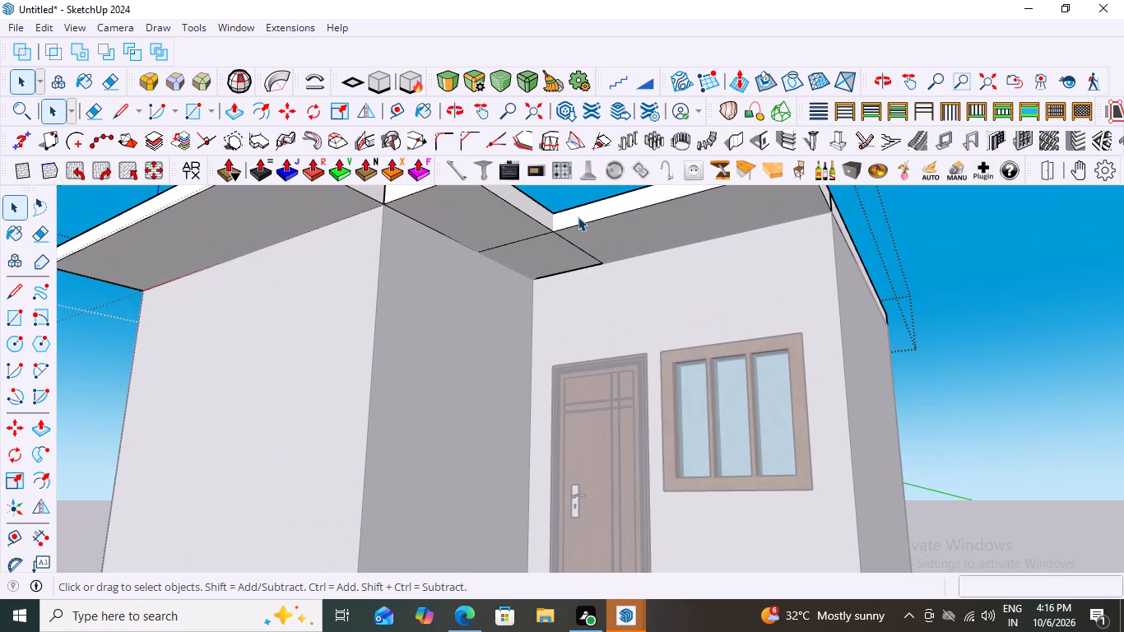
double_click(518, 240)
double_click(525, 241)
double_click(1051, 309)
click(583, 246)
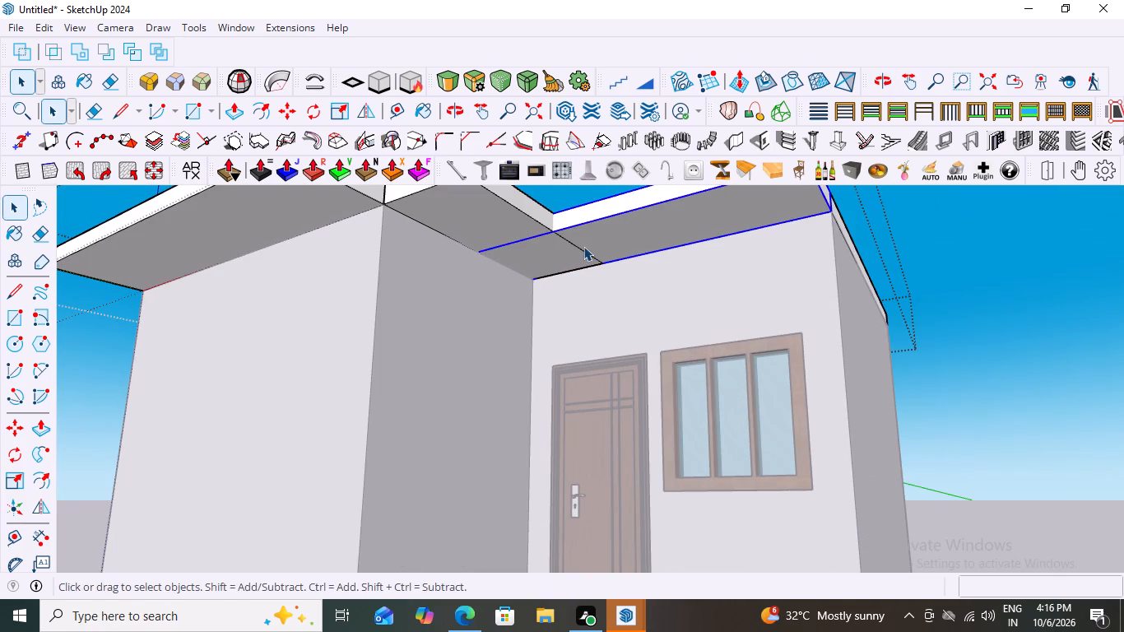
click(561, 272)
click(579, 250)
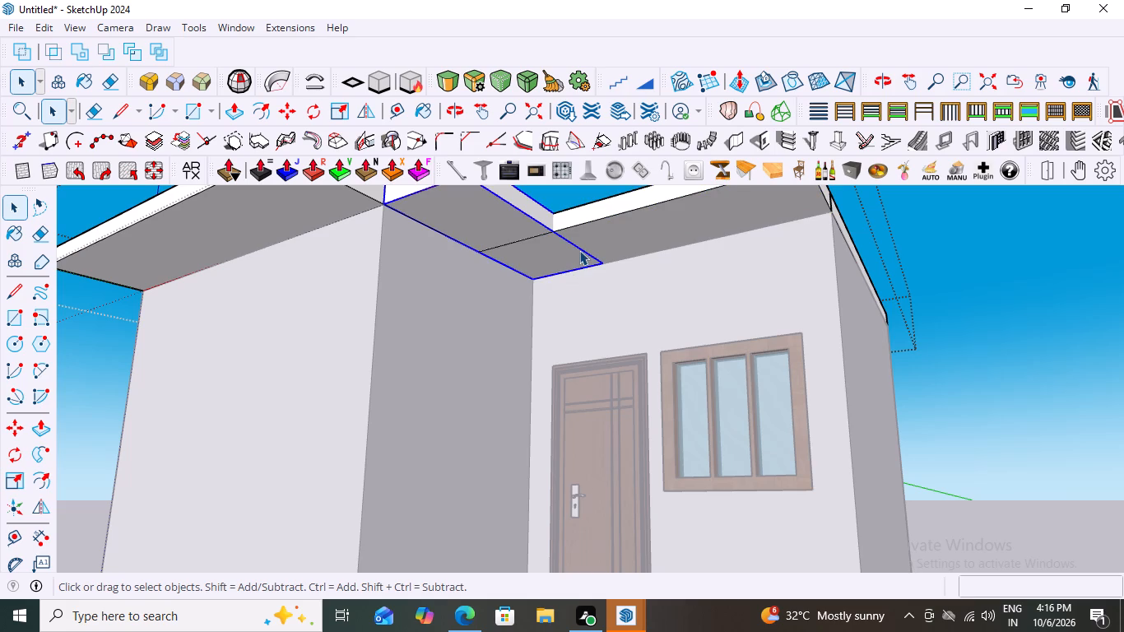
click(579, 250)
double_click(579, 250)
click(579, 250)
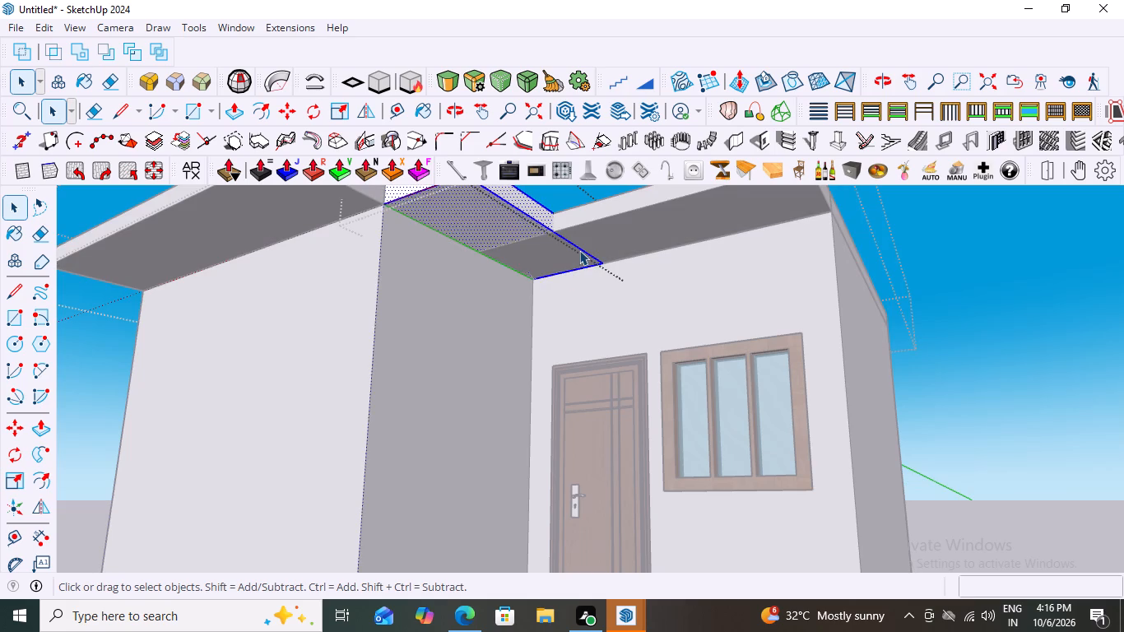
scroll(546, 266, down, 7)
key(Escape)
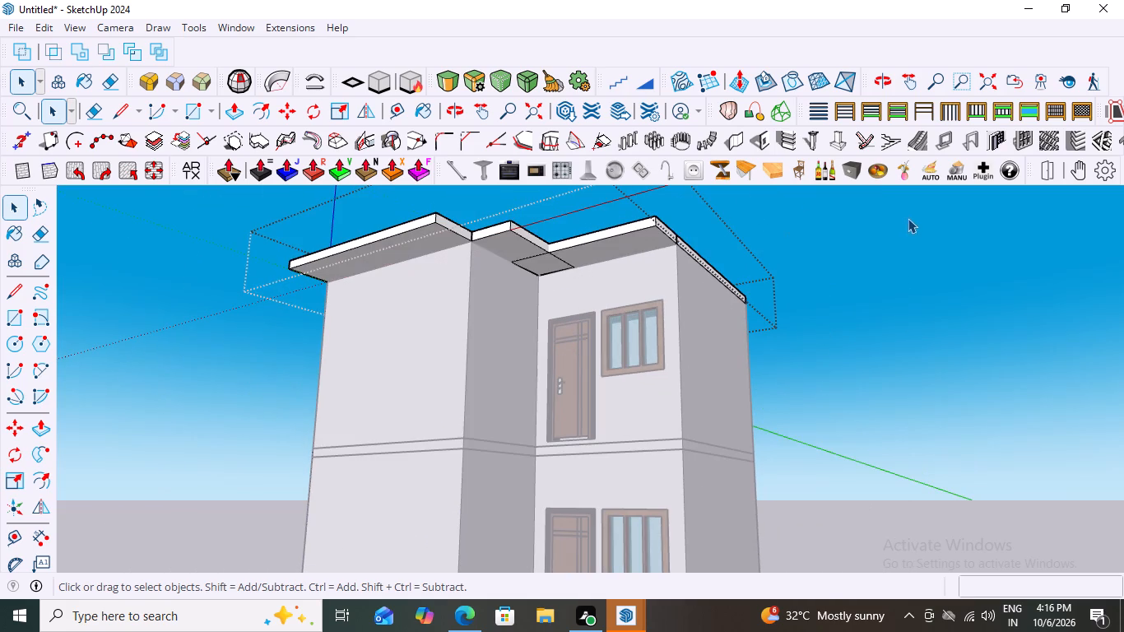
middle_drag(750, 405, 746, 459)
scroll(748, 449, down, 1)
middle_click(759, 462)
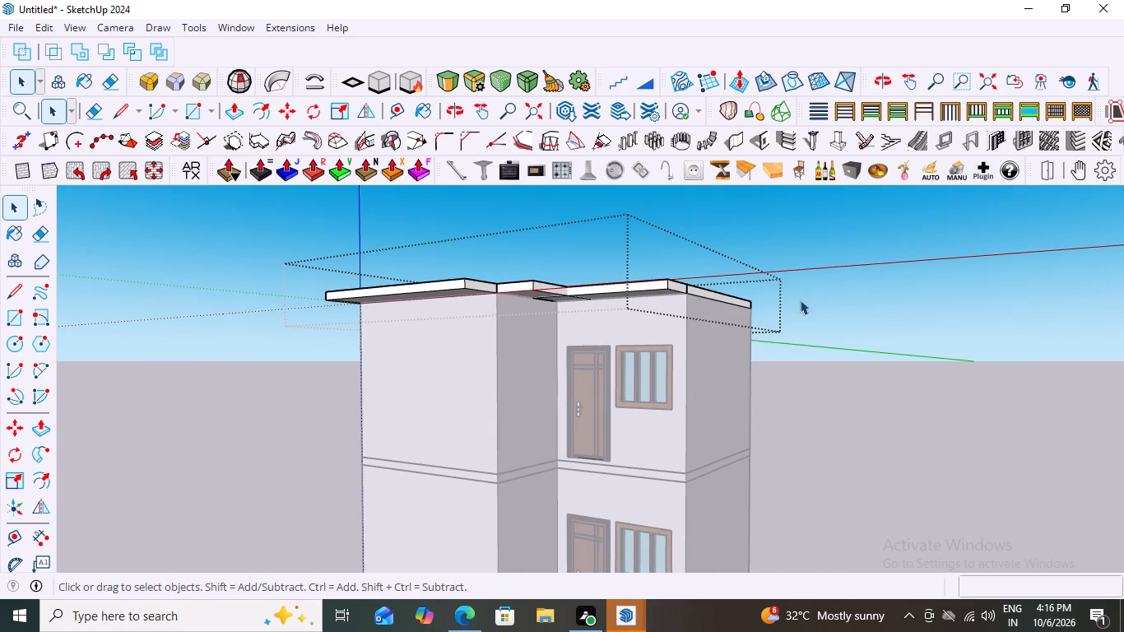
Undo the two recess overhangs, above the recess's side wall and above the recessed door and window wall, keeping the front overhang.
key(ctrl+z)
key(ctrl+z)
key(ctrl+z)
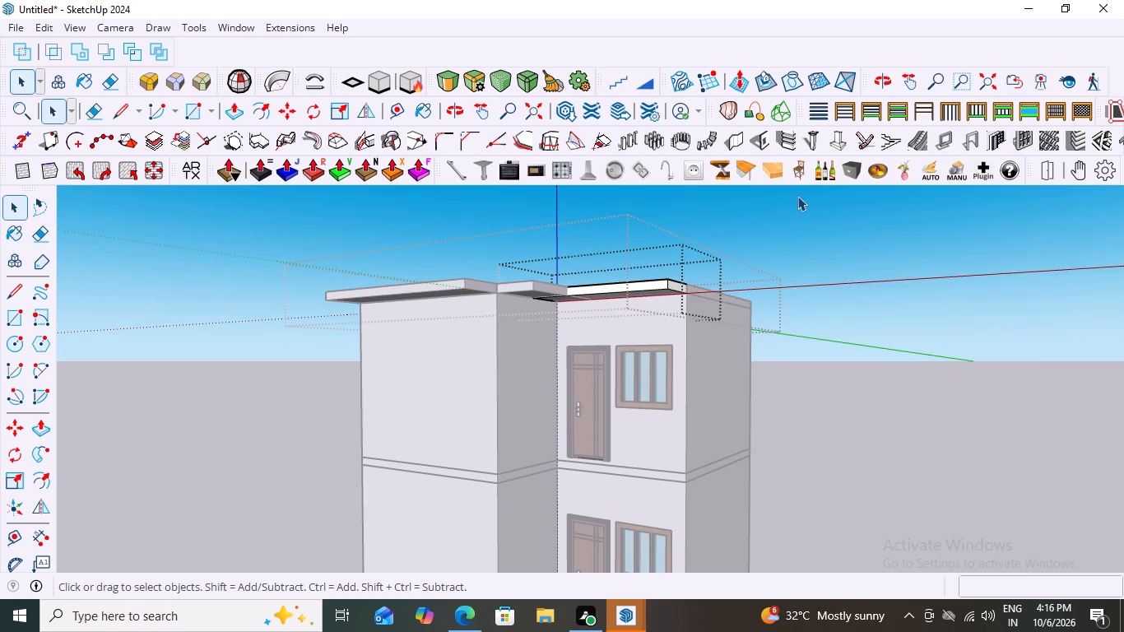
key(ctrl+z)
key(ctrl+z)
key(ctrl+z)
key(ctrl+z)
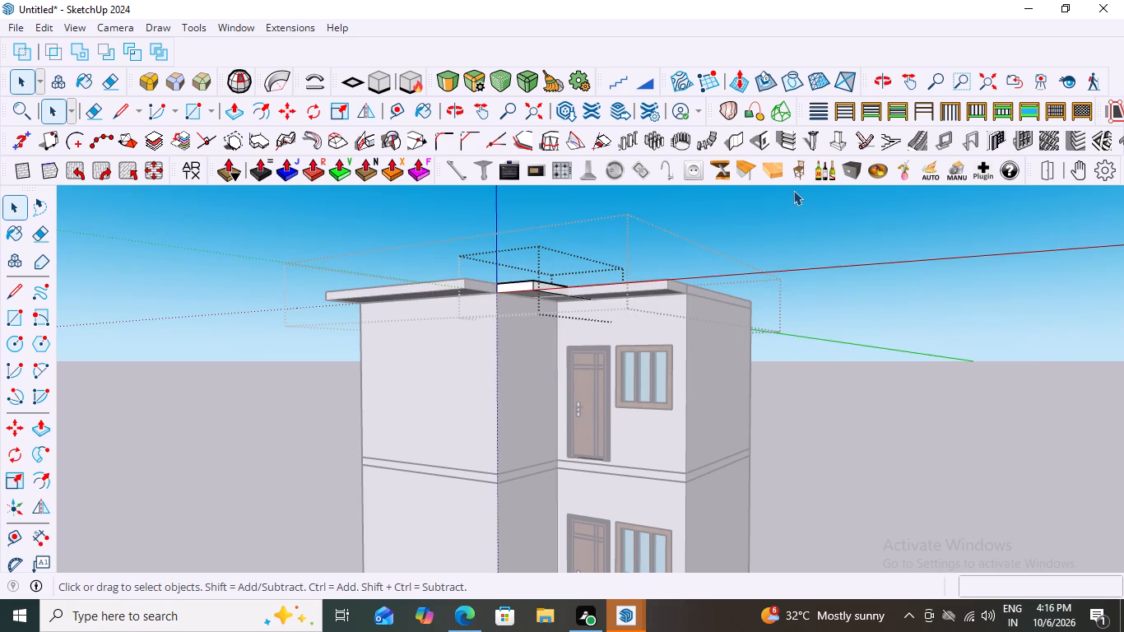
key(ctrl+z)
middle_drag(763, 281, 810, 430)
scroll(810, 426, down, 2)
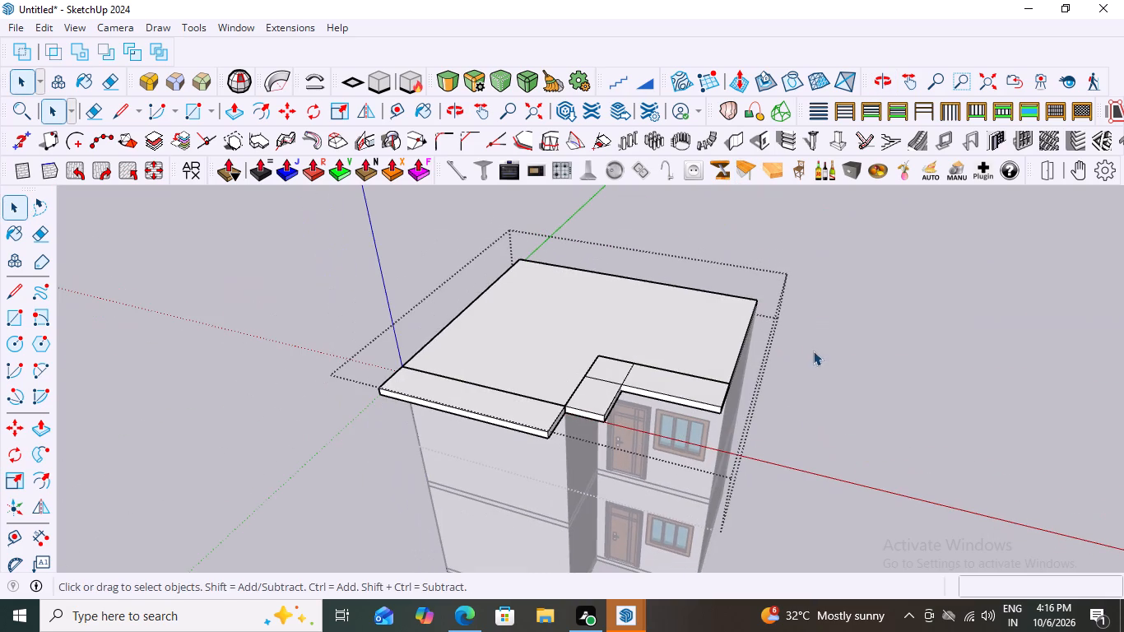
key(ctrl+z)
key(ctrl+z)
key(ctrl+z)
key(ctrl+z)
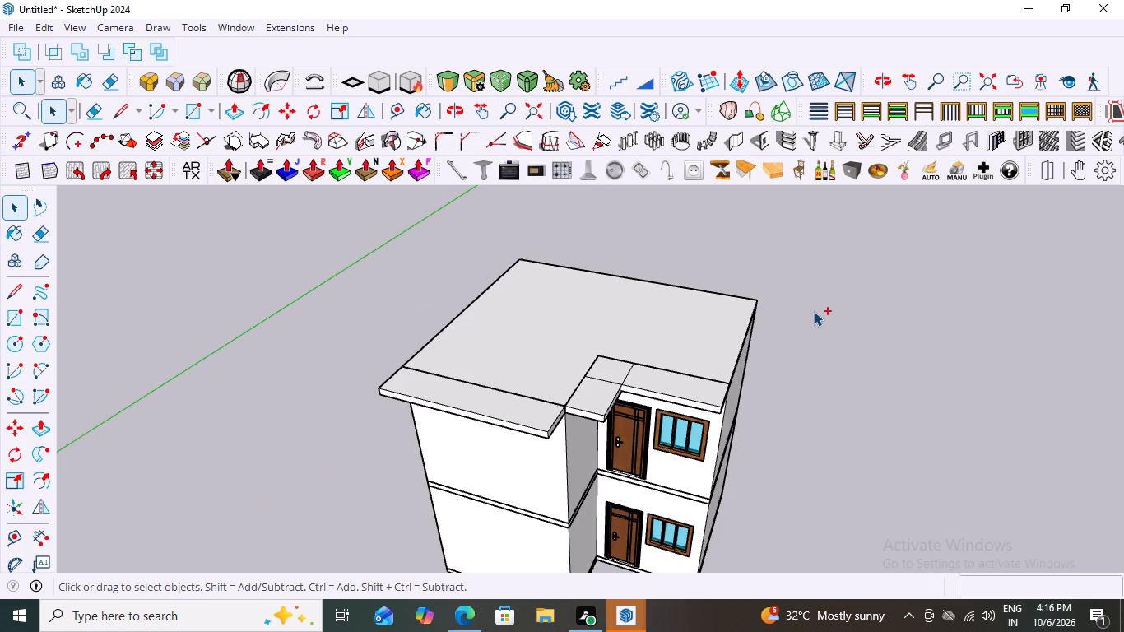
key(ctrl+z)
key(ctrl+z)
key(ctrl+z)
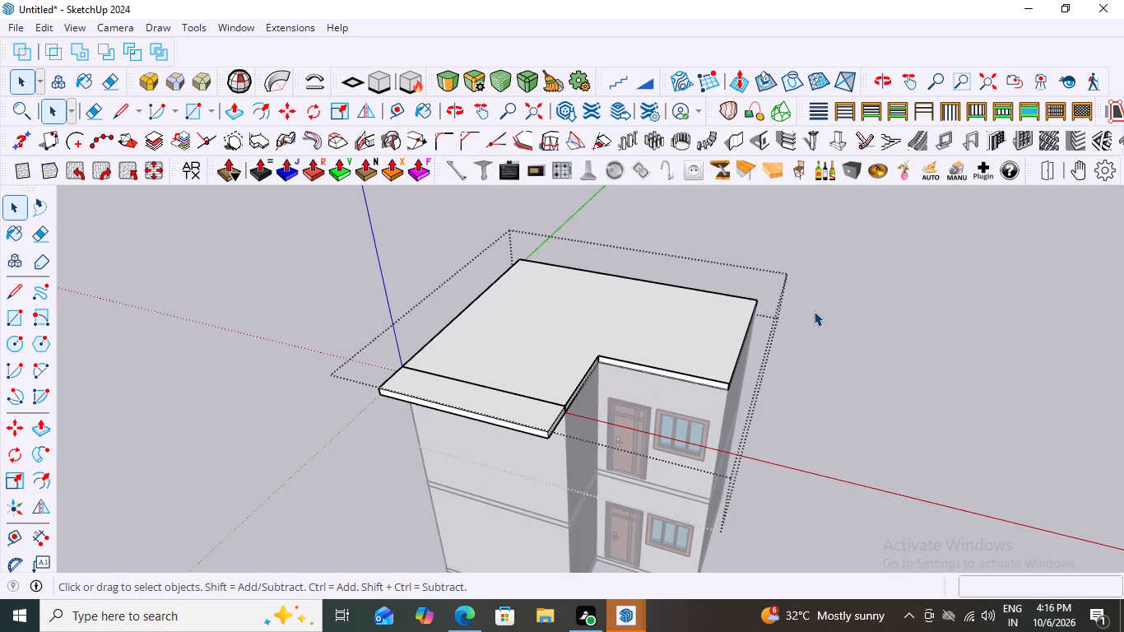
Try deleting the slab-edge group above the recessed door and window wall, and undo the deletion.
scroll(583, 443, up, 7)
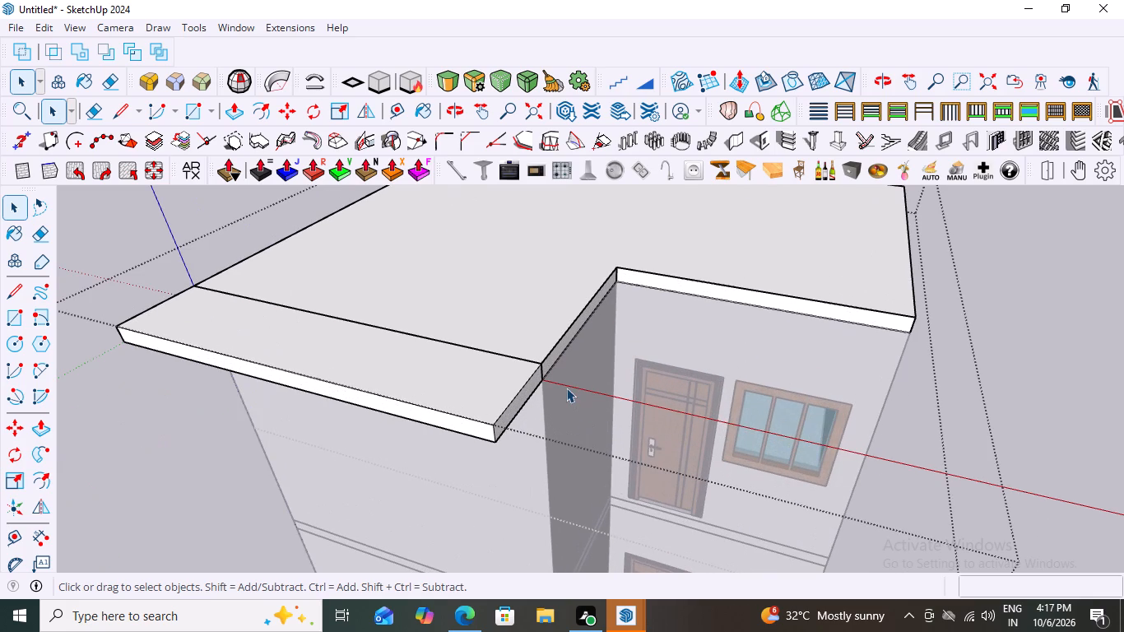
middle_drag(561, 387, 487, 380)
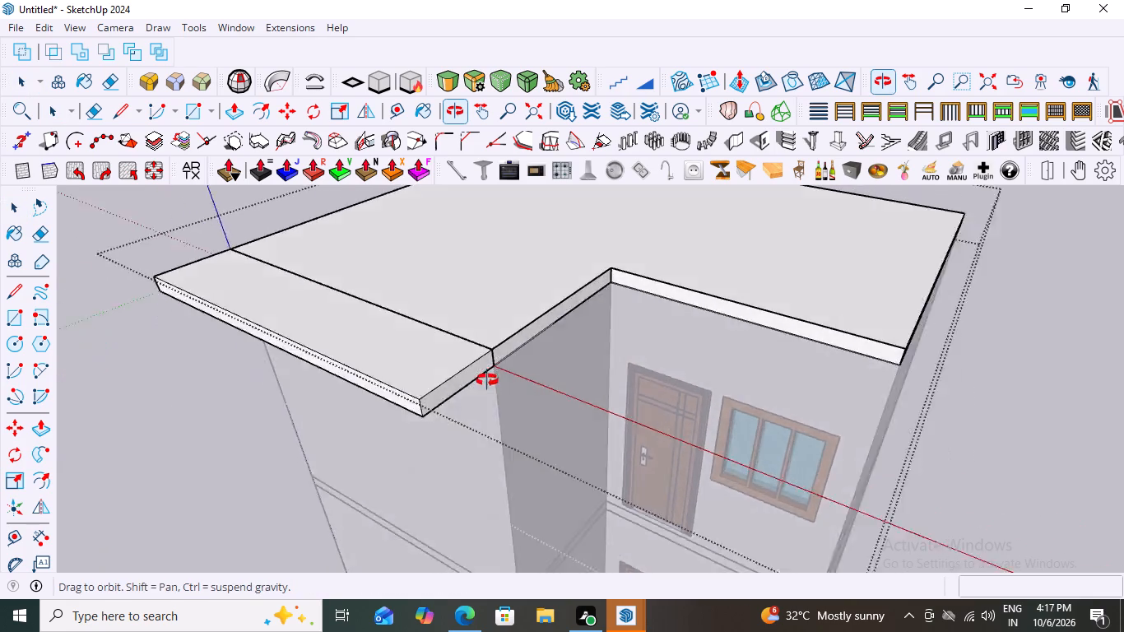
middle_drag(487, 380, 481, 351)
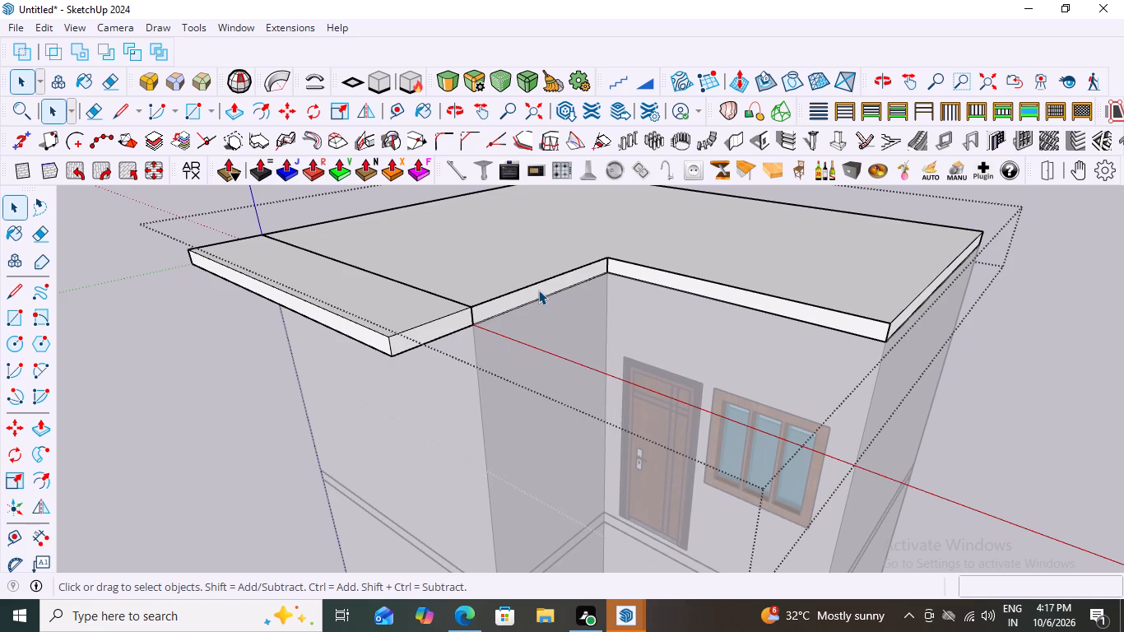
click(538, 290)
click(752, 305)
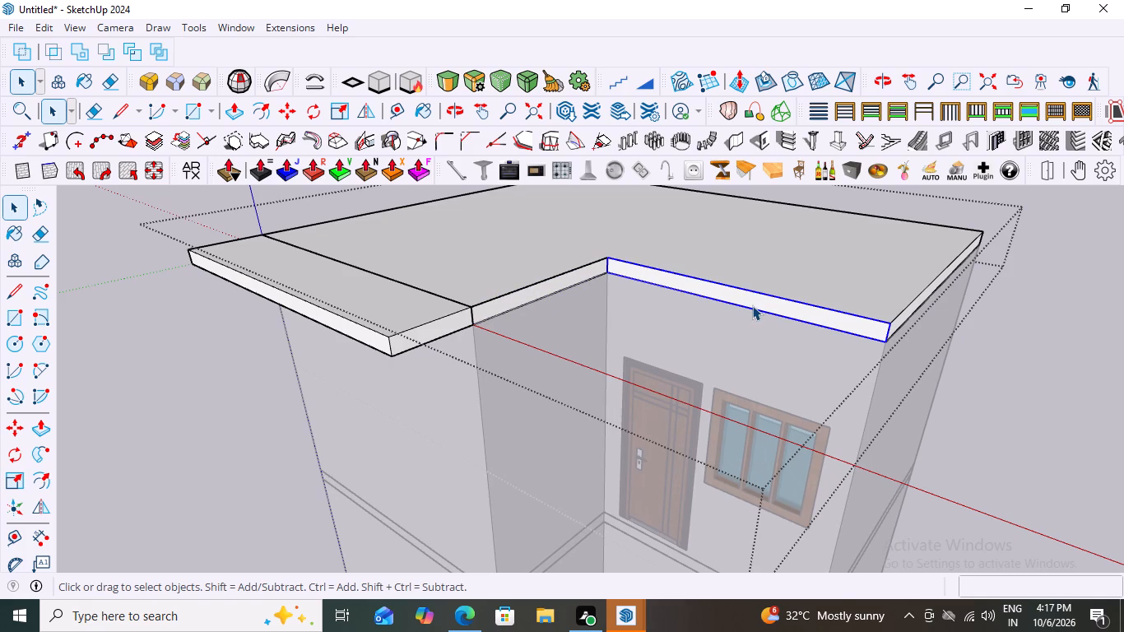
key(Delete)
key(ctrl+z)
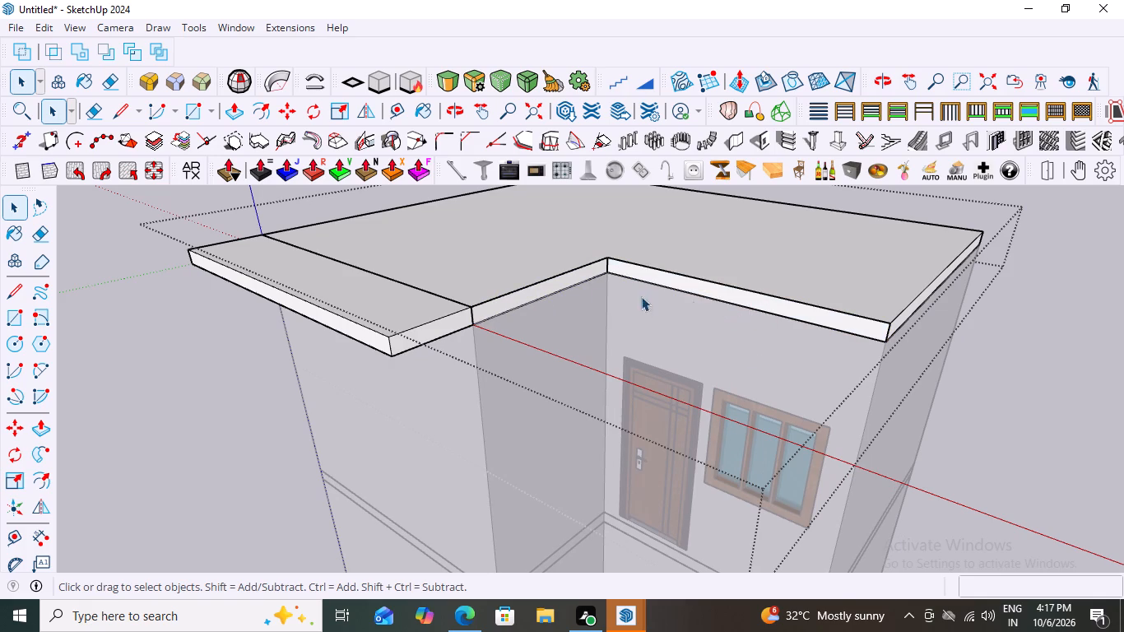
Examine the slab-edge groups on the recess's side wall and above the door wall by opening and closing each for editing.
double_click(550, 289)
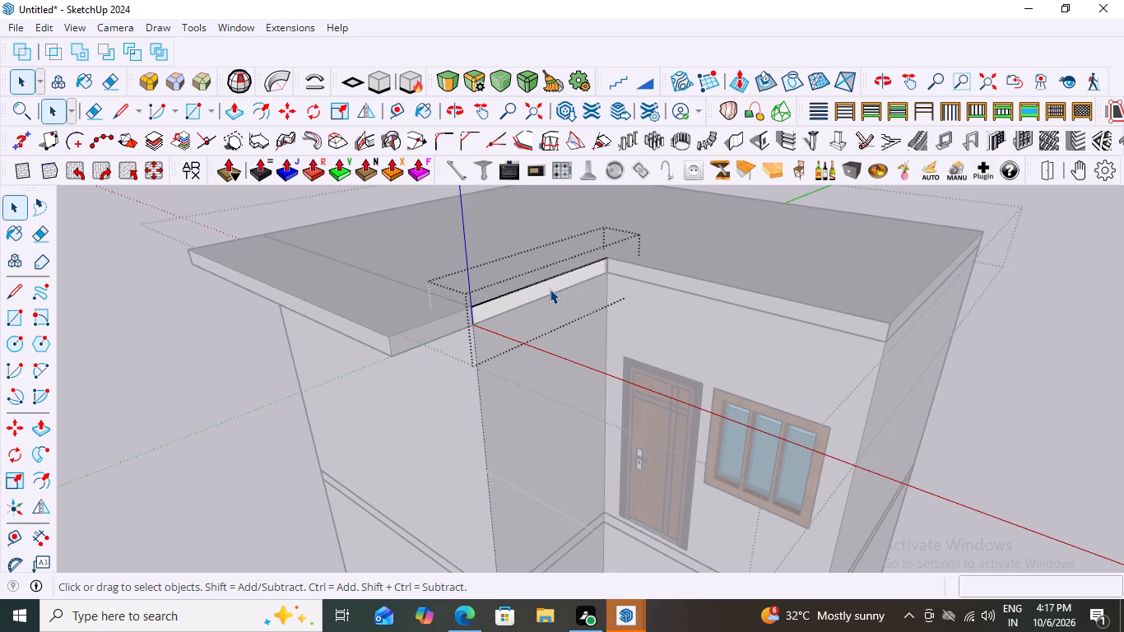
drag(1123, 355, 1105, 359)
click(1067, 330)
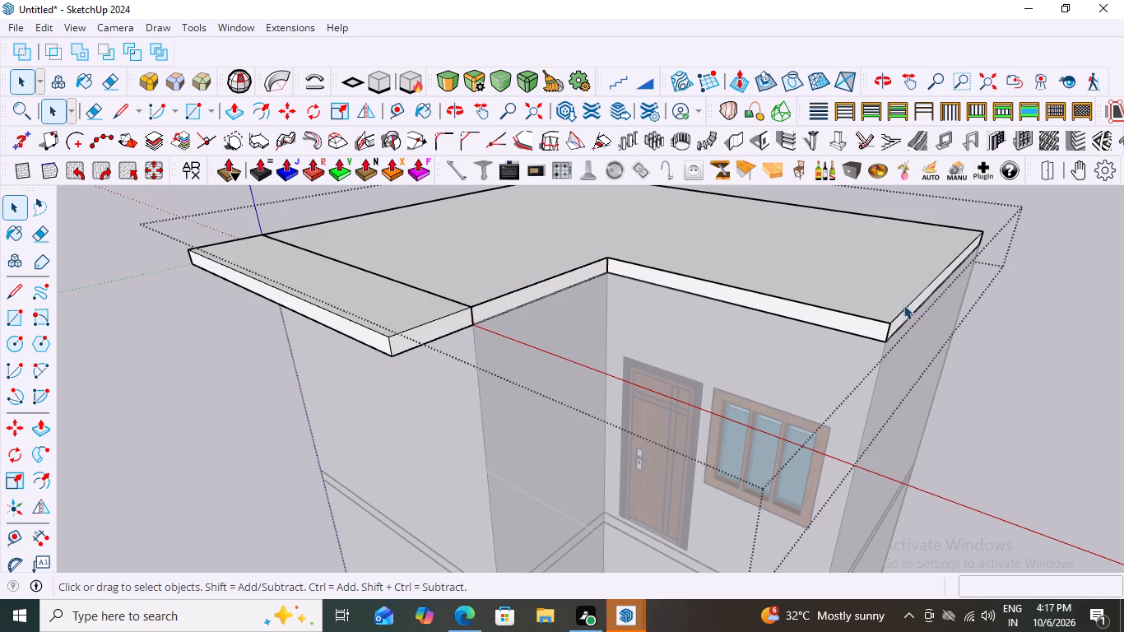
click(546, 281)
click(548, 285)
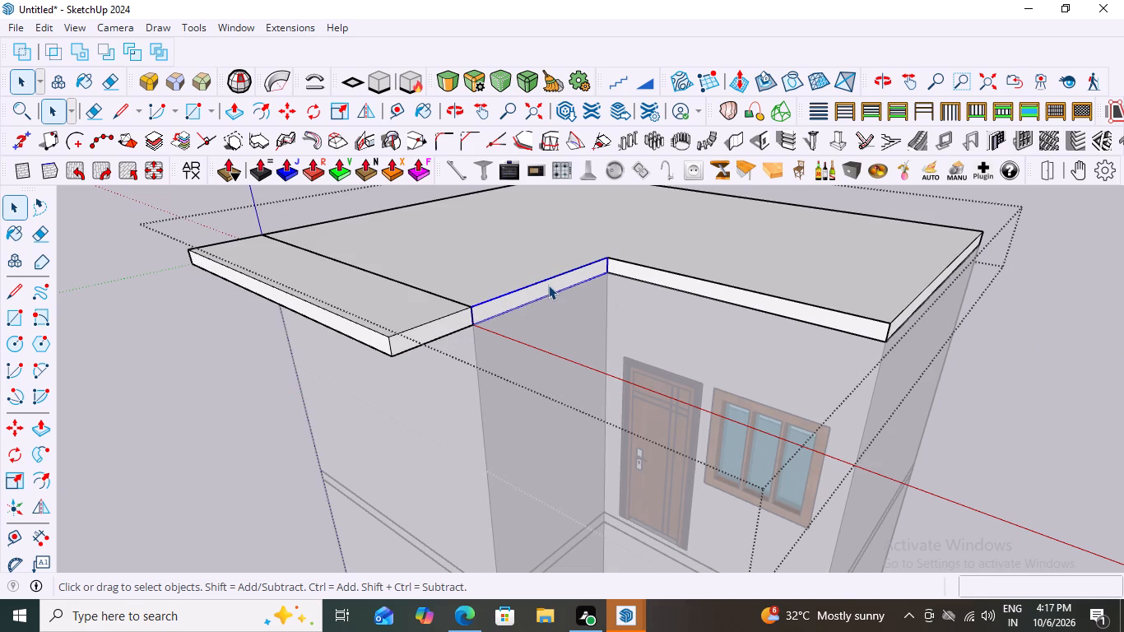
right_click(549, 286)
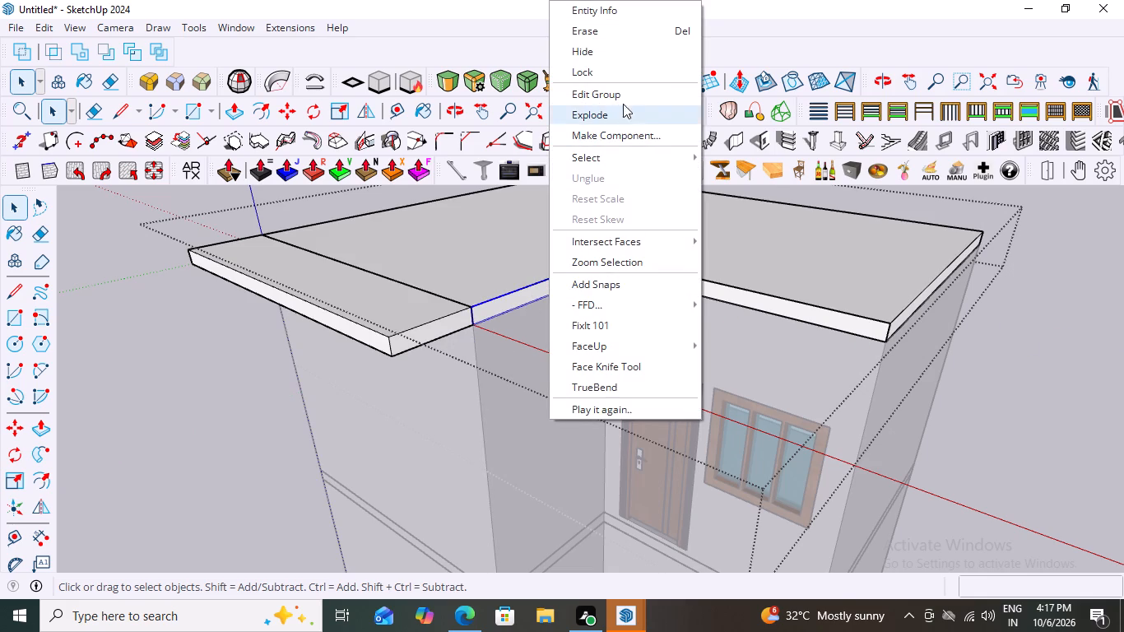
click(621, 99)
scroll(610, 309, up, 2)
click(1098, 278)
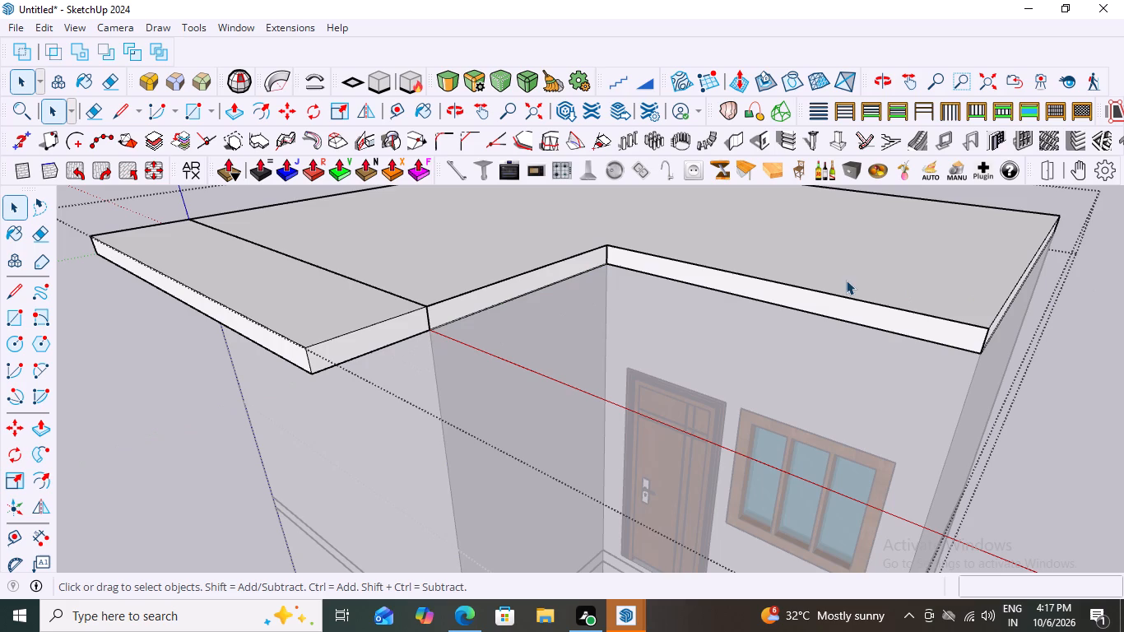
click(679, 267)
right_click(678, 272)
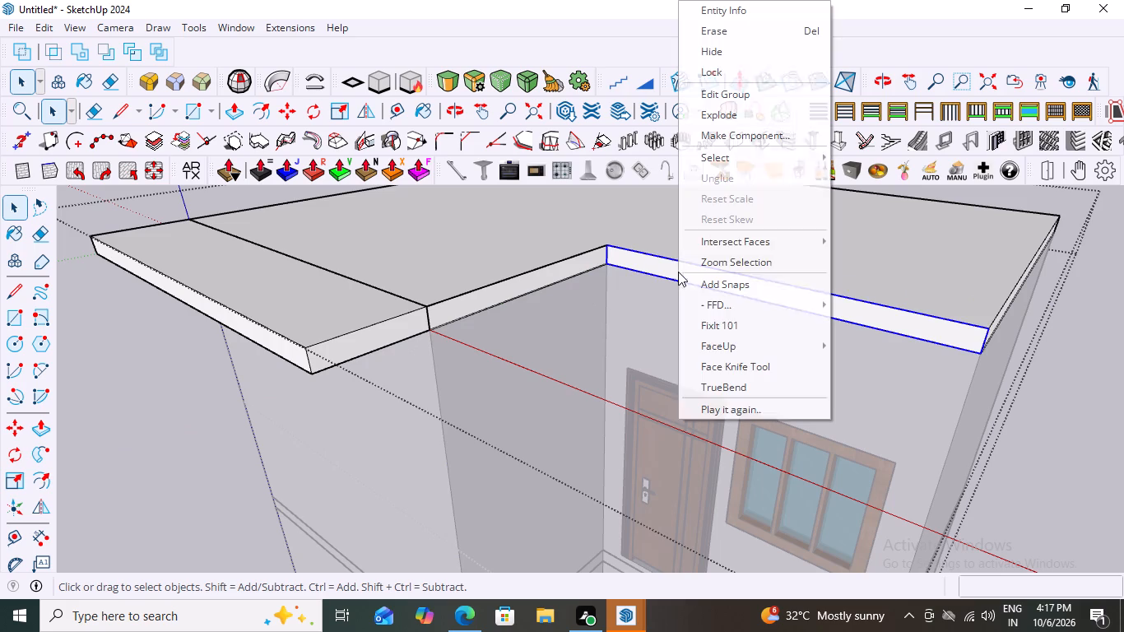
double_click(738, 95)
scroll(603, 220, down, 11)
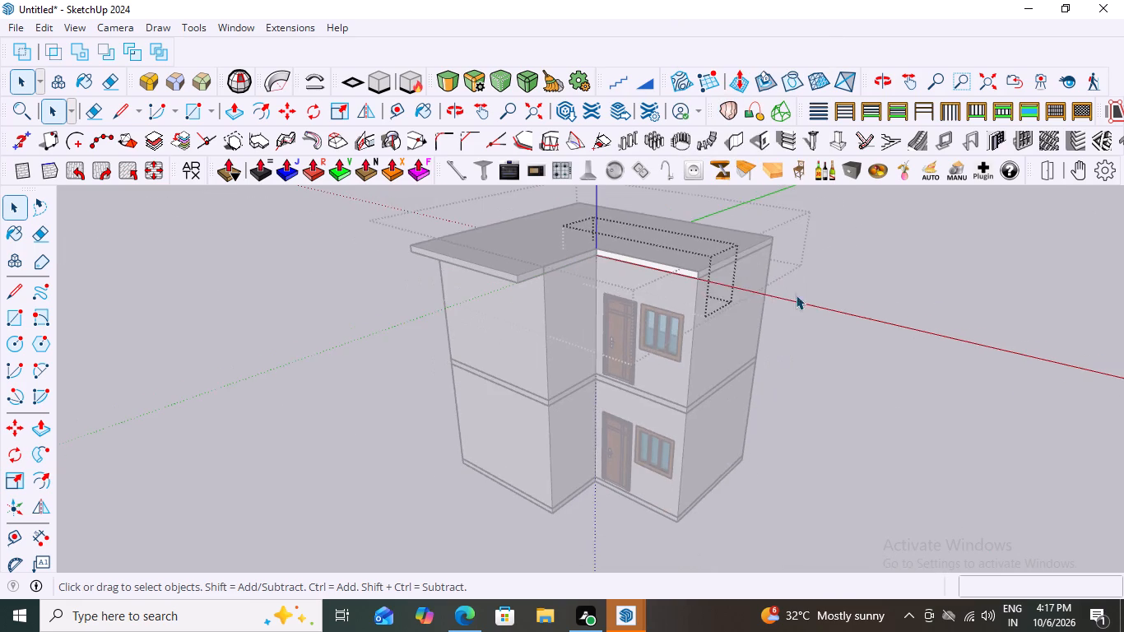
click(1043, 271)
scroll(573, 256, up, 2)
middle_drag(634, 285, 708, 305)
scroll(626, 276, up, 1)
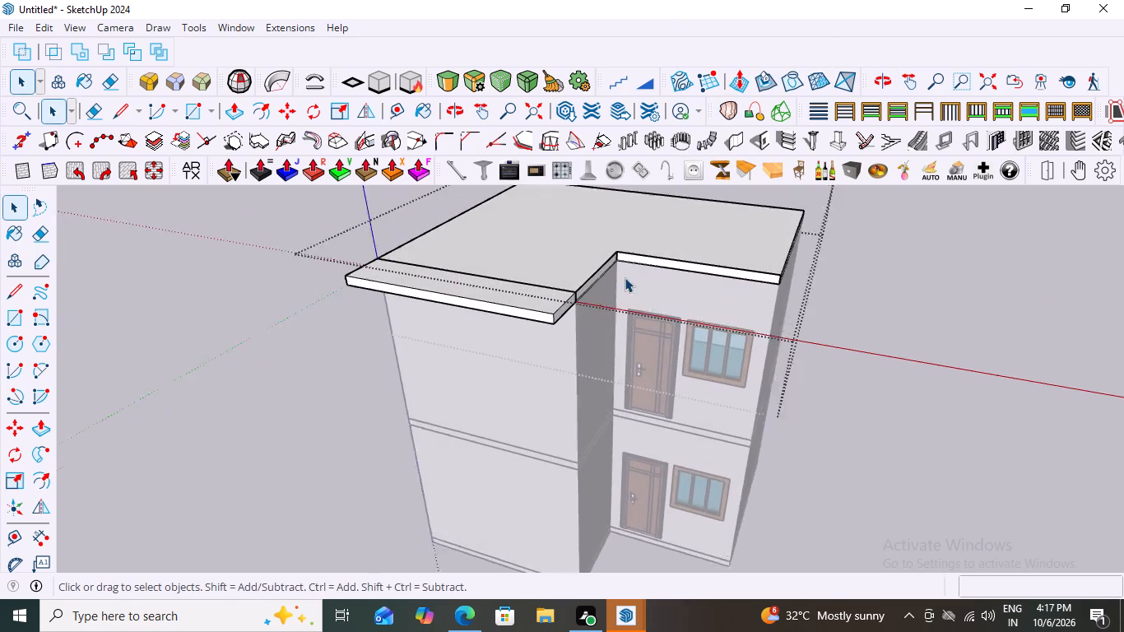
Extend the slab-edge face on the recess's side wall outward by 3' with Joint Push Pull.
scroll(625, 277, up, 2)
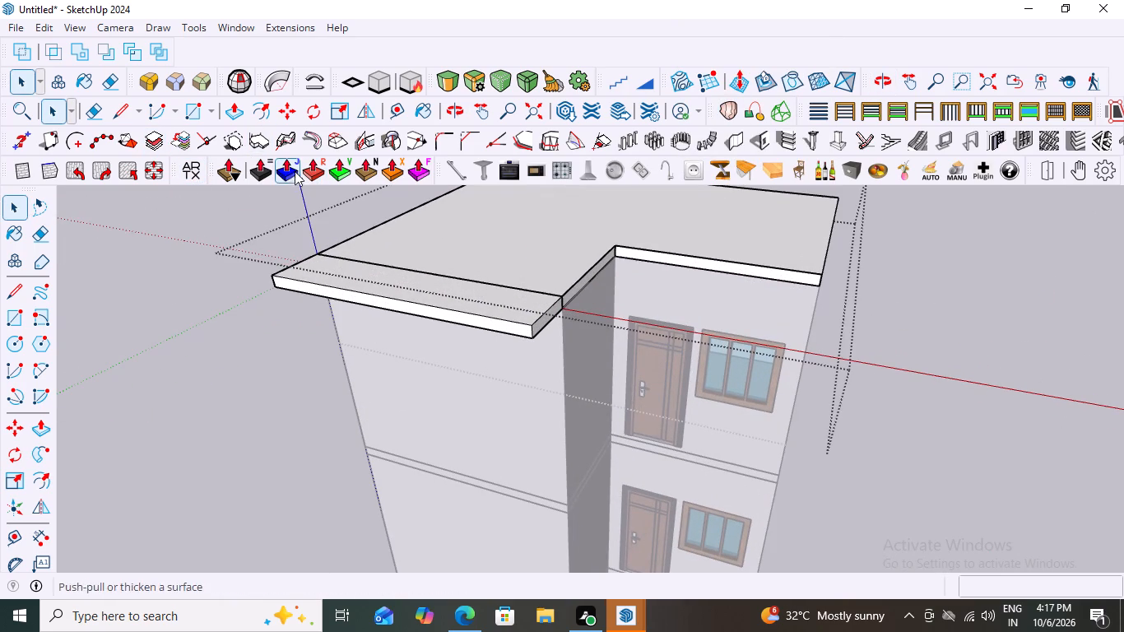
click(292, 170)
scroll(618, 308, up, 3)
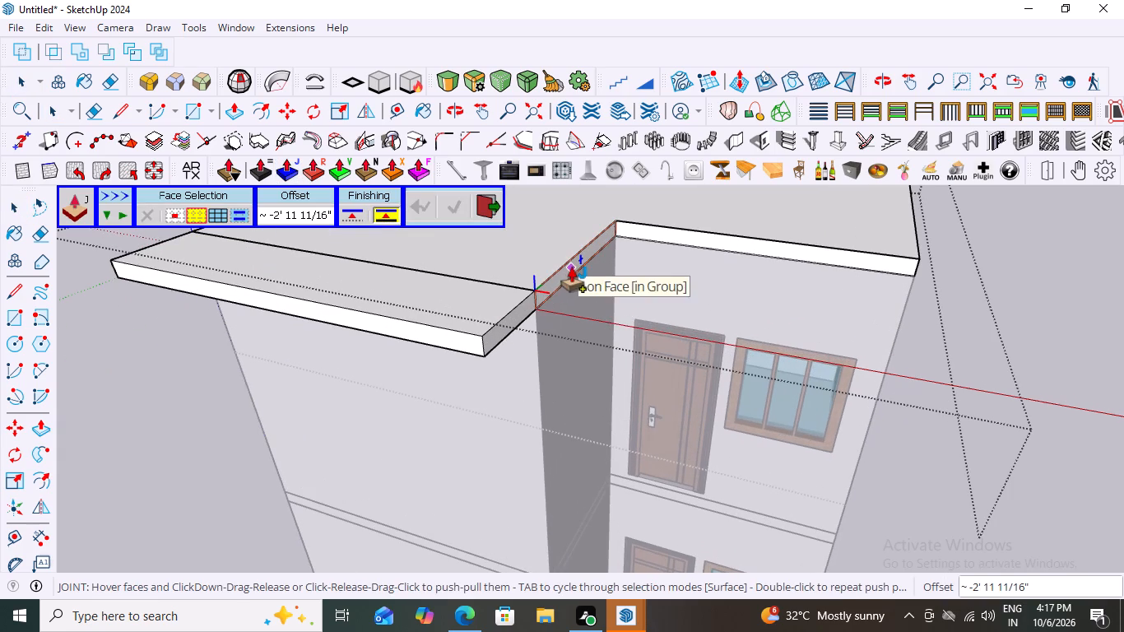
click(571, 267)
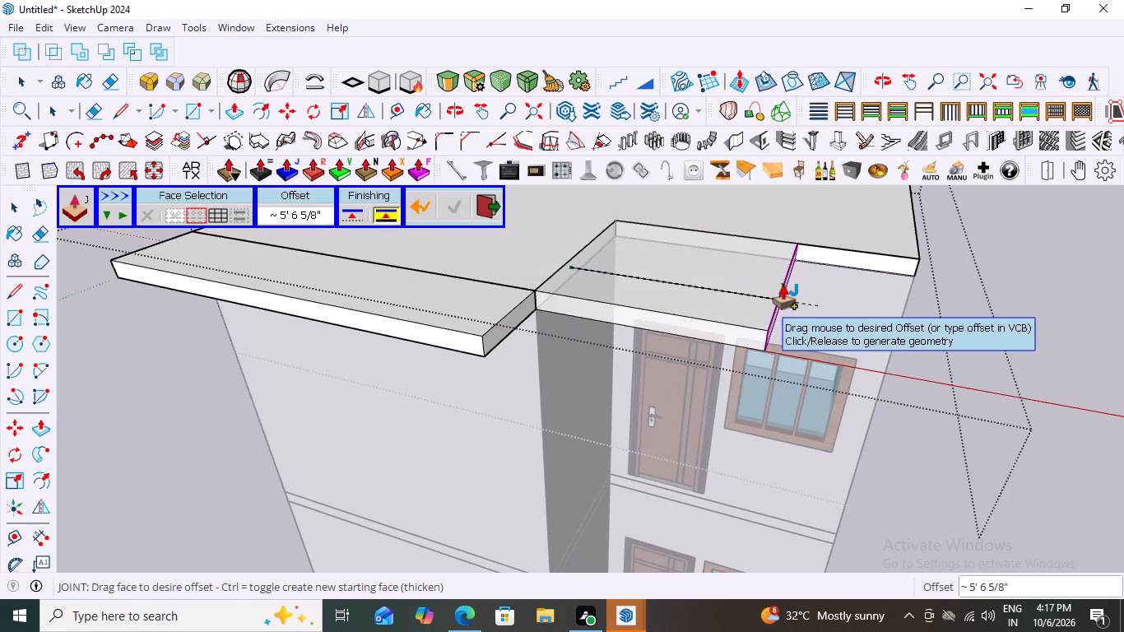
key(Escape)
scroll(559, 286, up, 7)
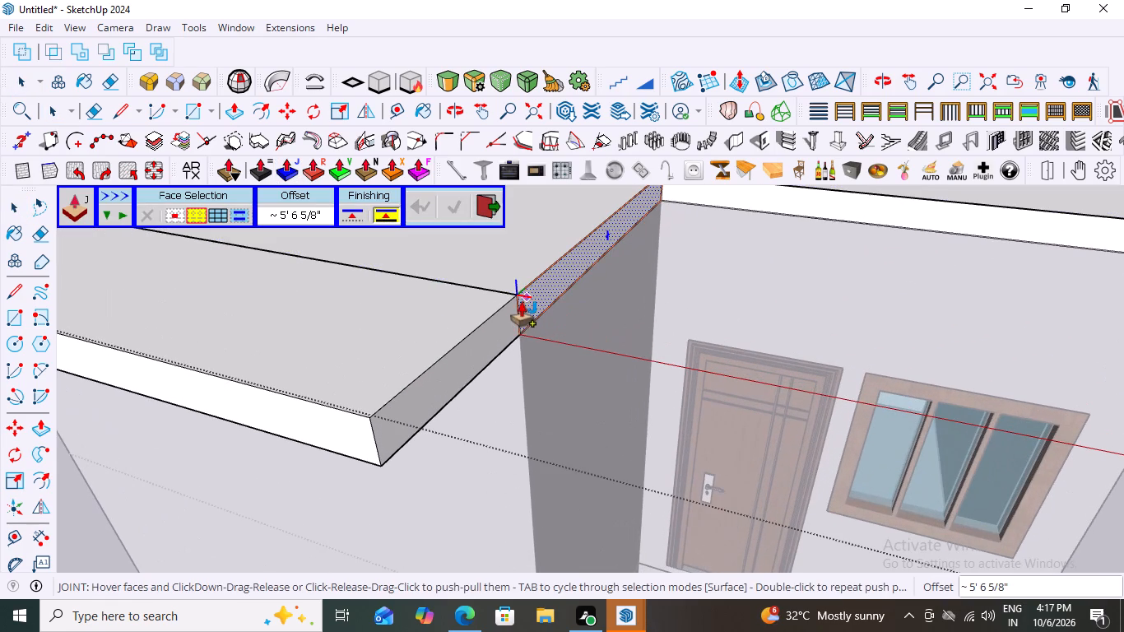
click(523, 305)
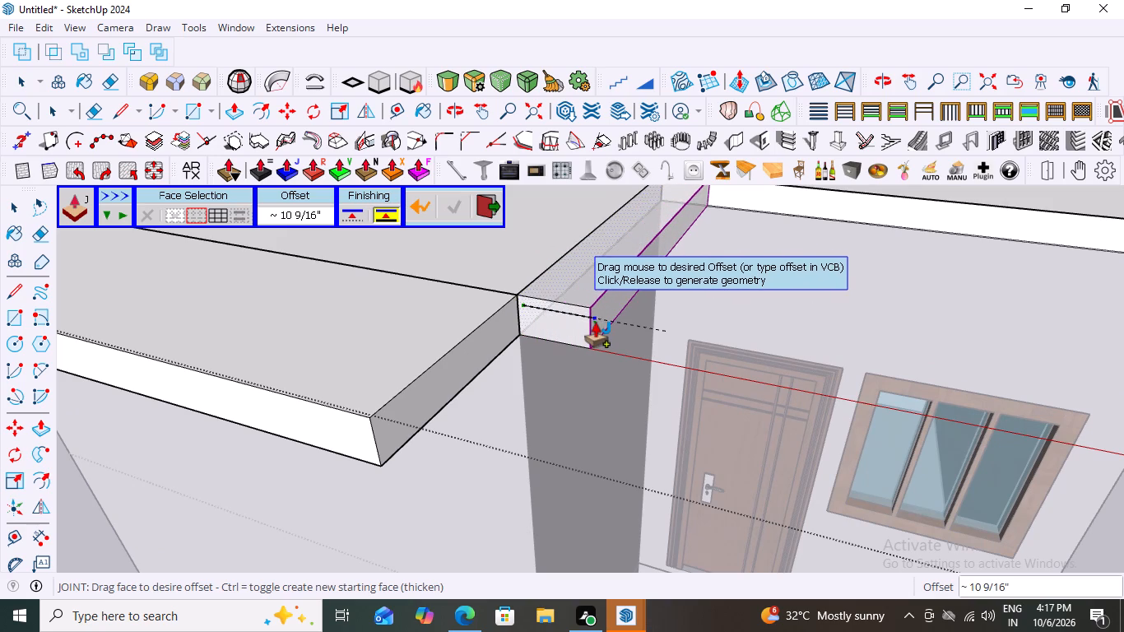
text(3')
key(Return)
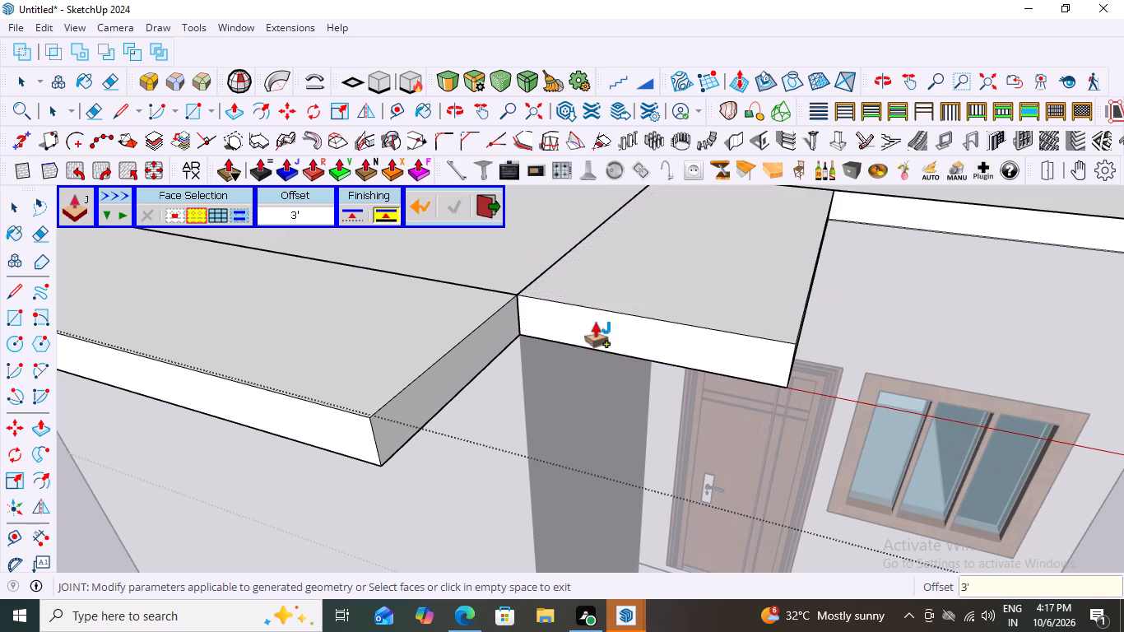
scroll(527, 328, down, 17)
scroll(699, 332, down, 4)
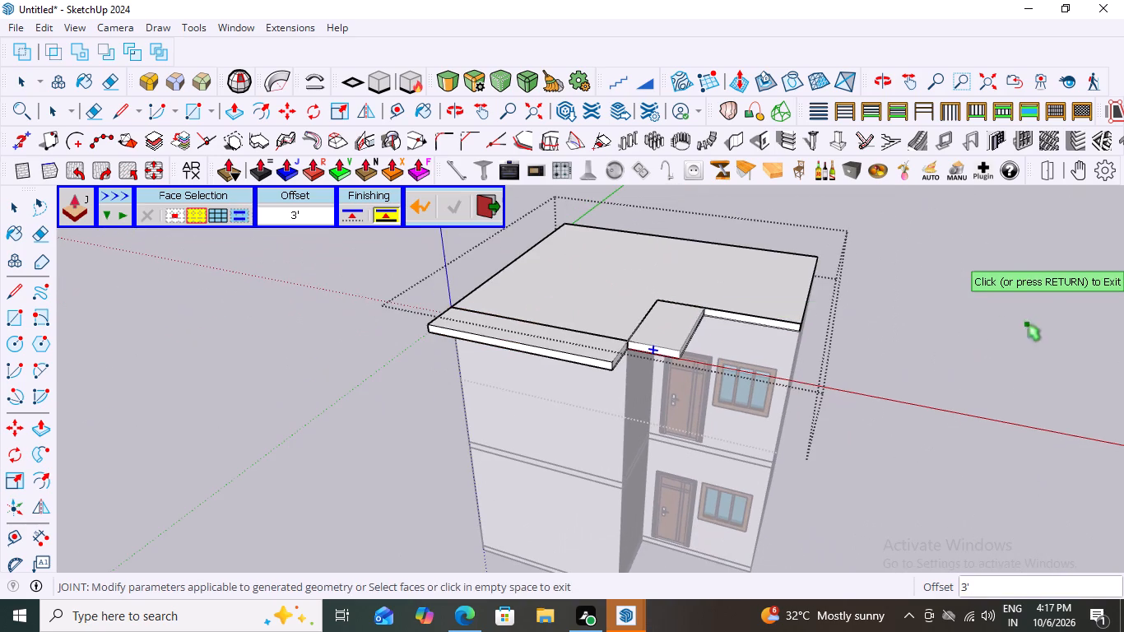
Undo the 3' recess extension and the front overhang to restore the roof slab flush with the walls, and leave the group.
key(space)
key(ctrl+z)
key(z)
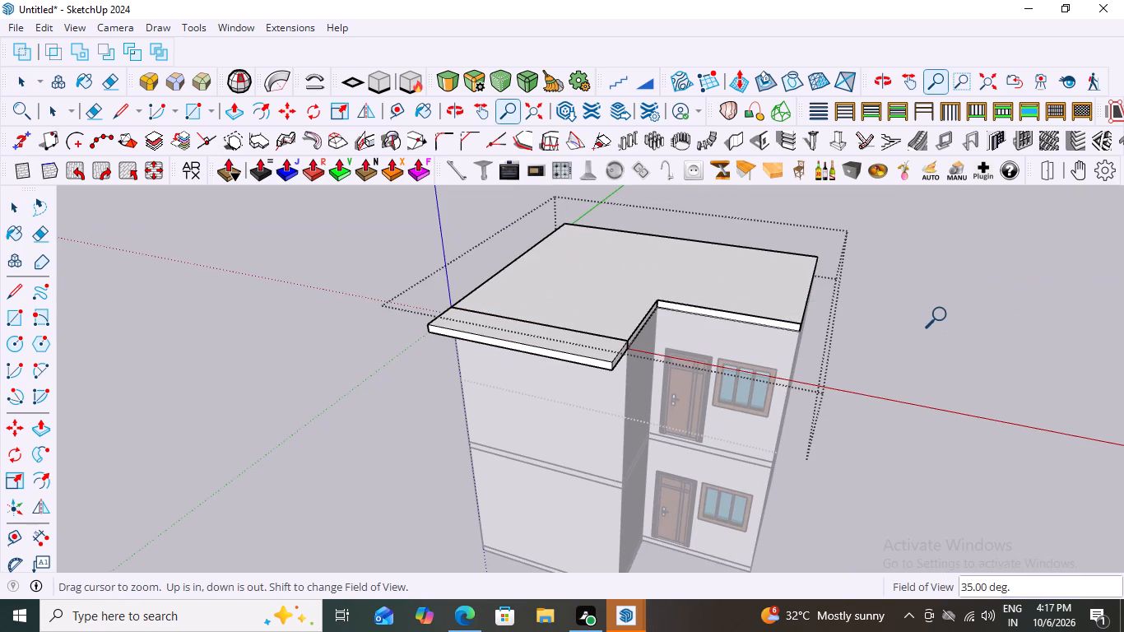
key(ctrl+z)
key(ctrl+z)
key(ctrl+z)
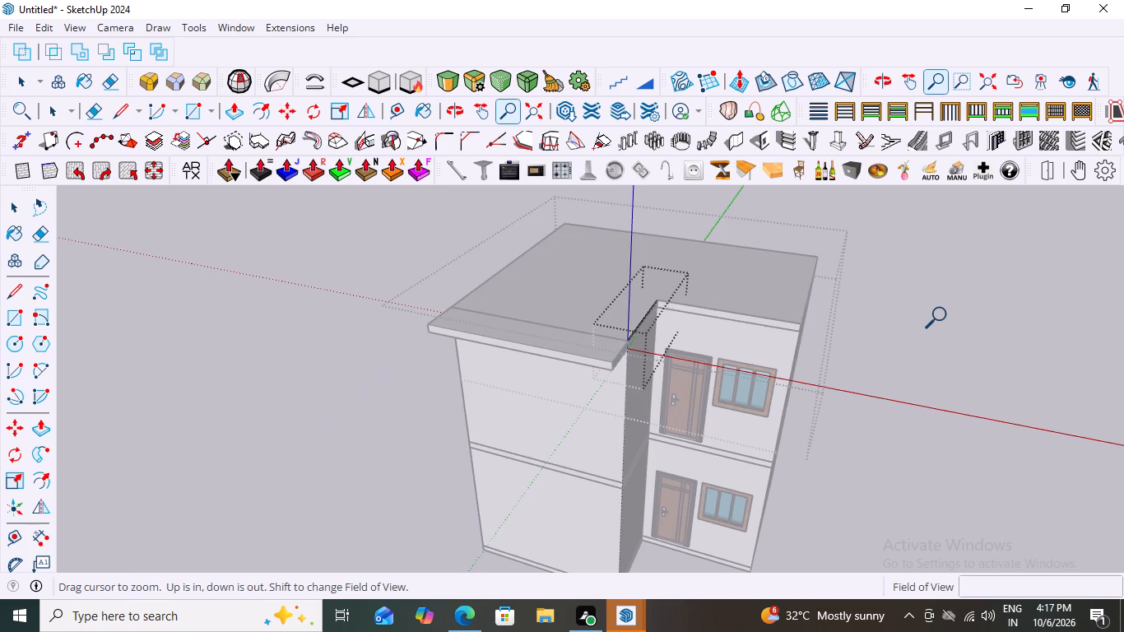
key(ctrl+z)
key(ctrl+z)
key(ctrl+z)
key(ctrl+z)
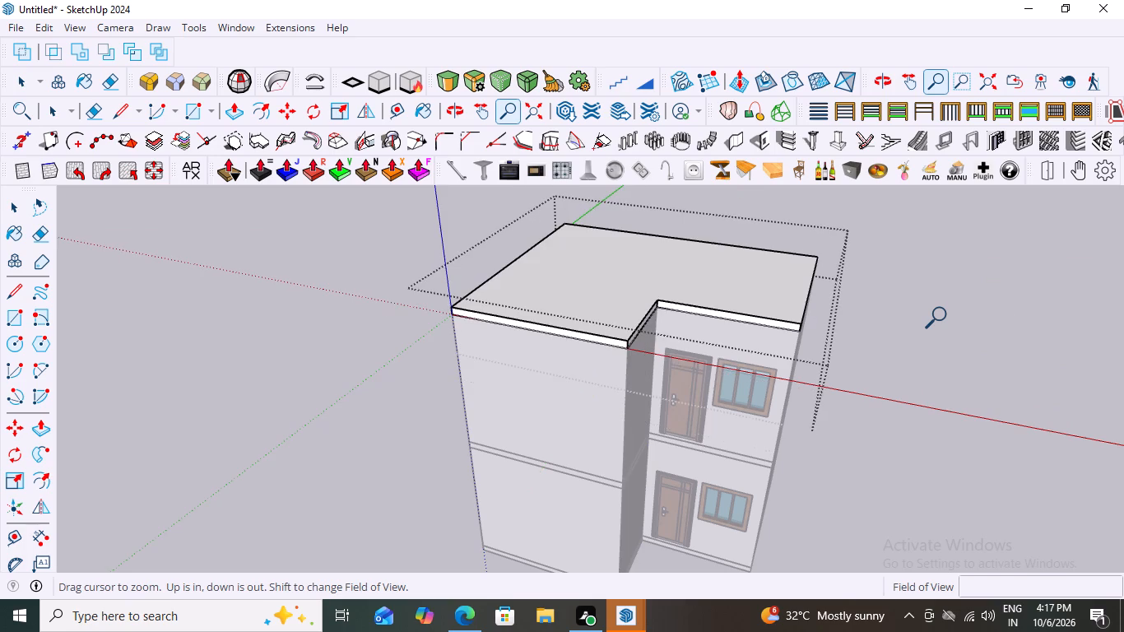
key(ctrl+z)
key(ctrl+z)
key(ctrl+z)
key(ctrl+z)
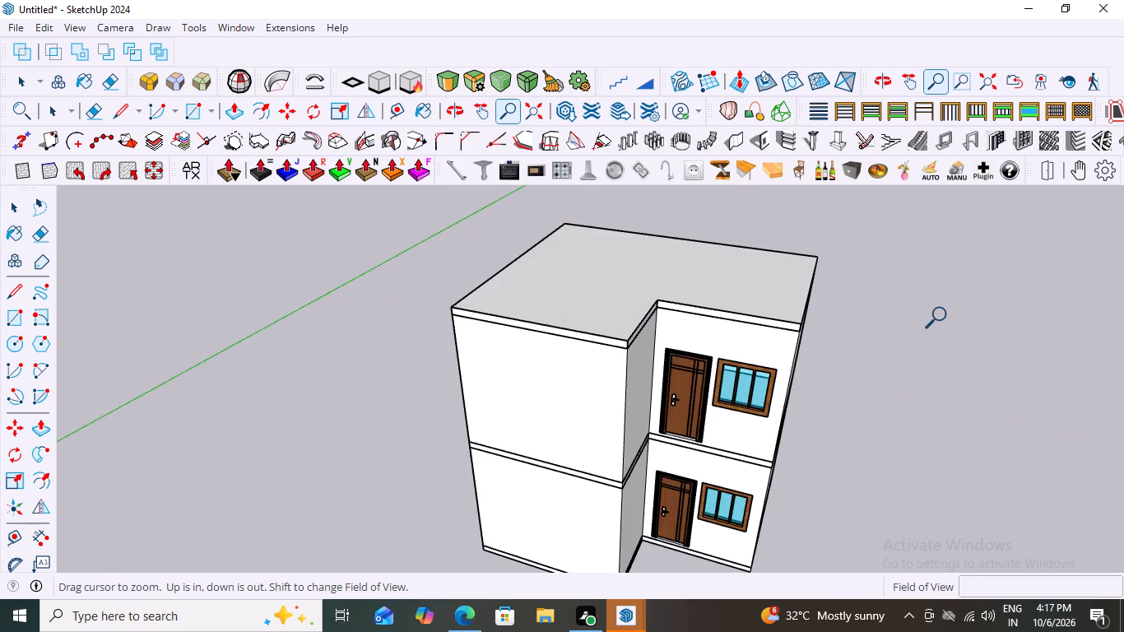
key(ctrl+z)
key(ctrl+z)
key(ctrl+z)
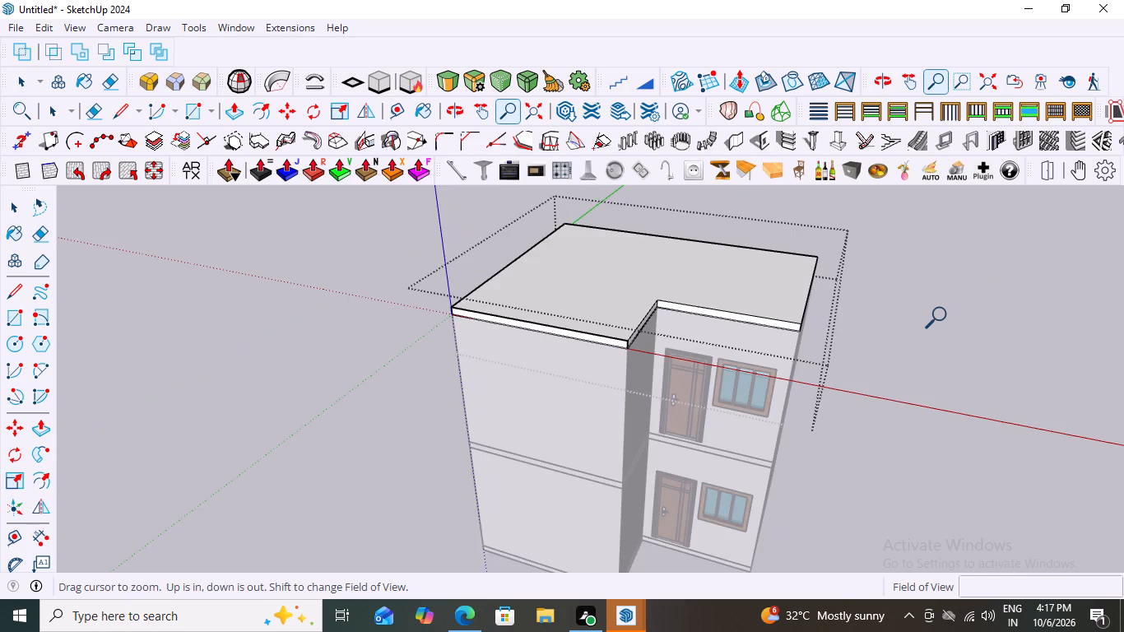
key(ctrl+z)
key(space)
click(890, 318)
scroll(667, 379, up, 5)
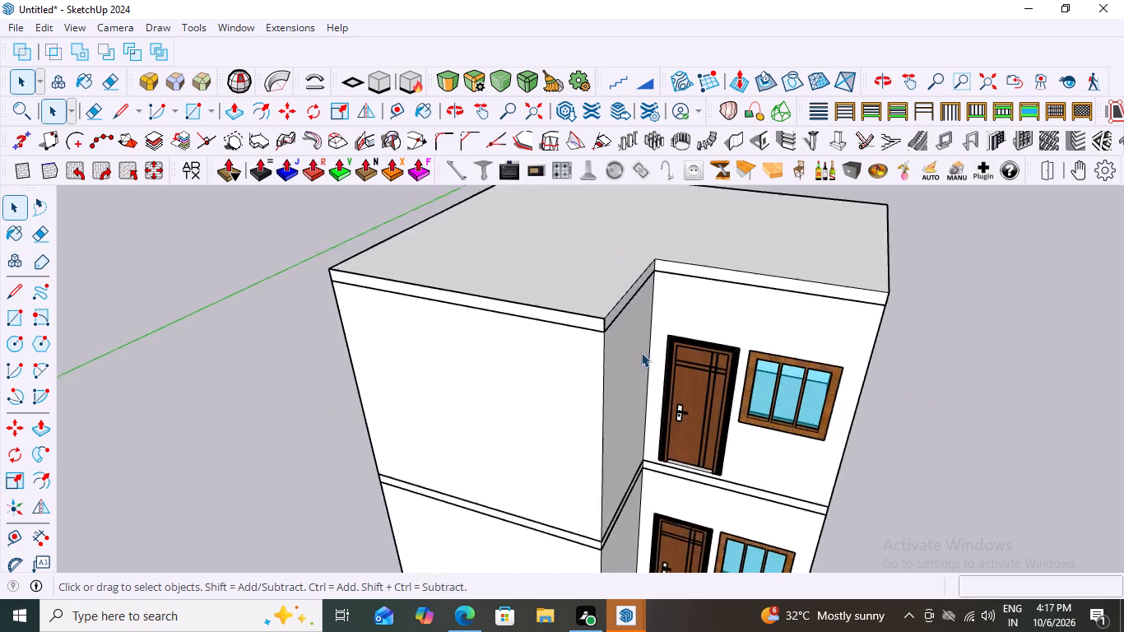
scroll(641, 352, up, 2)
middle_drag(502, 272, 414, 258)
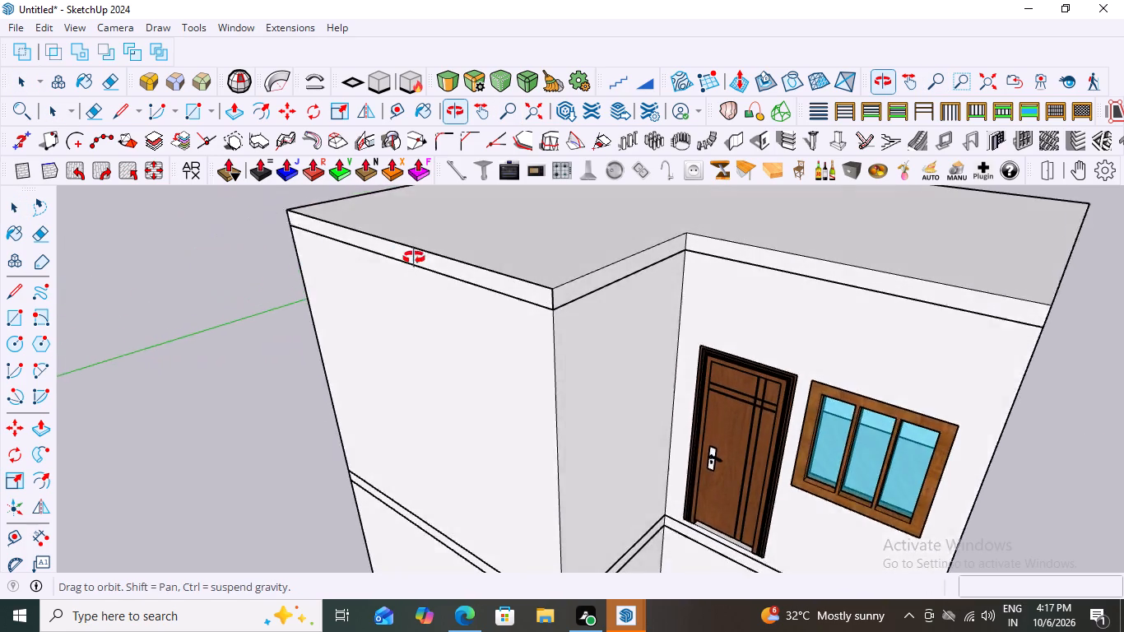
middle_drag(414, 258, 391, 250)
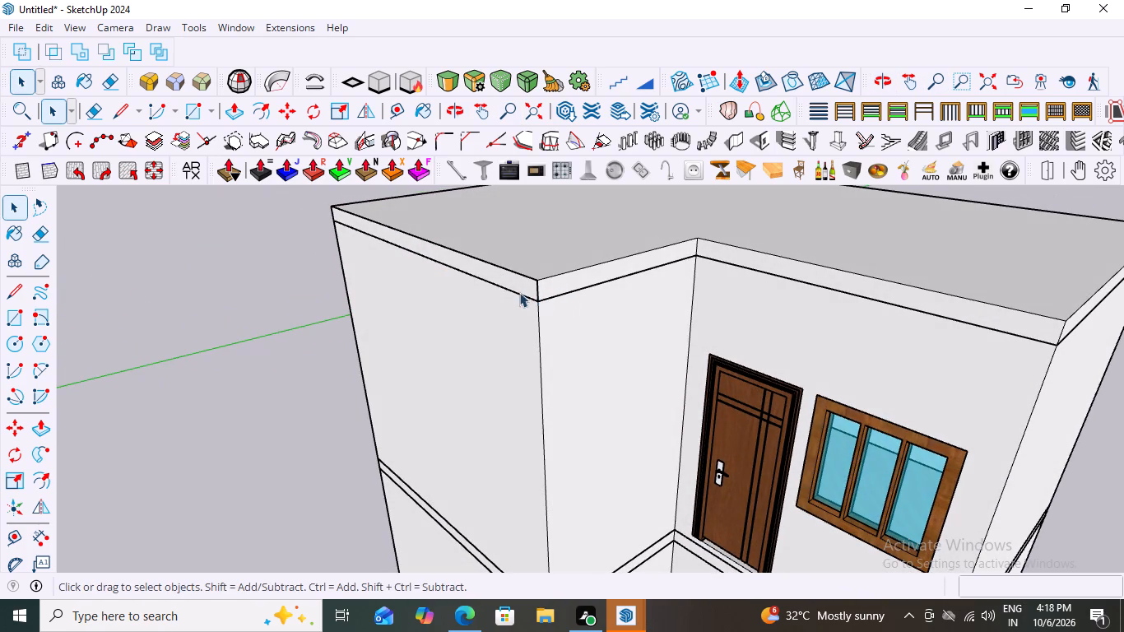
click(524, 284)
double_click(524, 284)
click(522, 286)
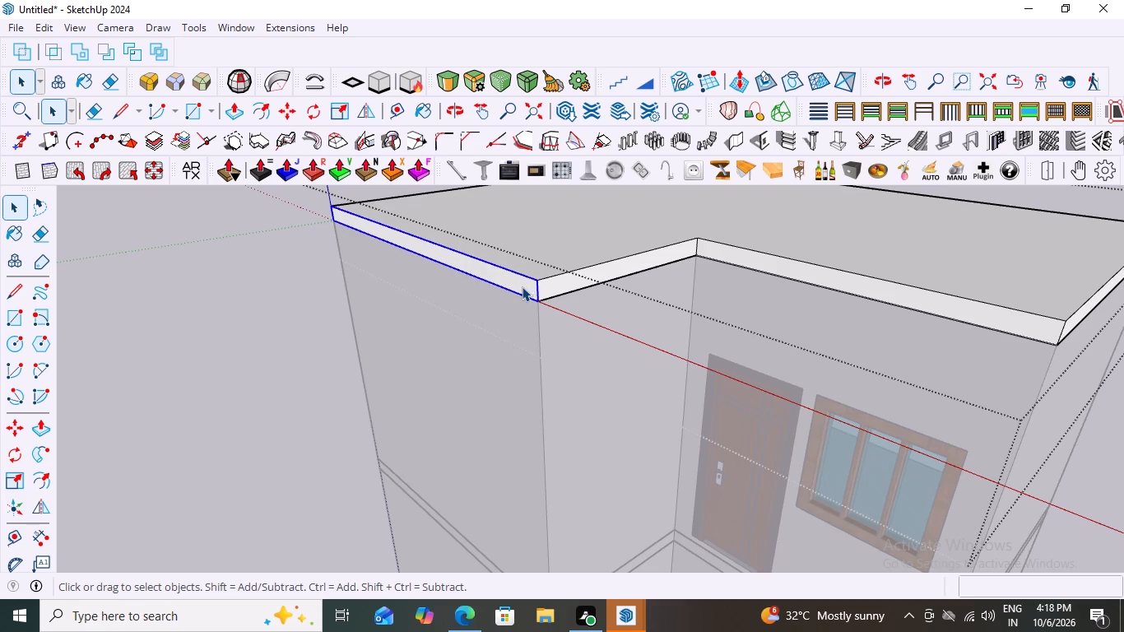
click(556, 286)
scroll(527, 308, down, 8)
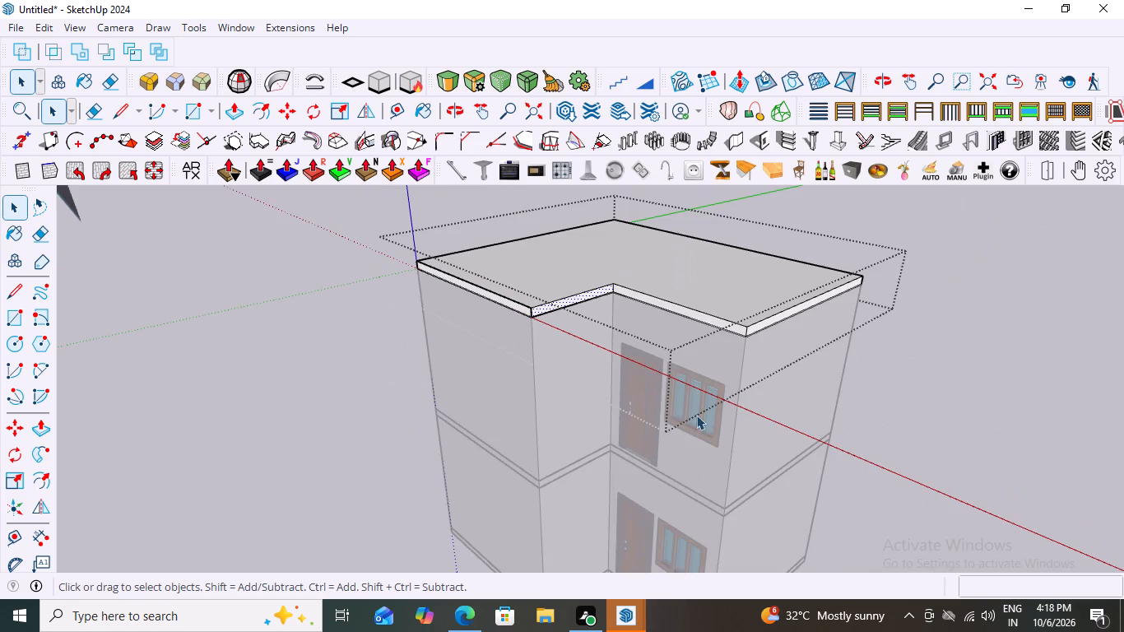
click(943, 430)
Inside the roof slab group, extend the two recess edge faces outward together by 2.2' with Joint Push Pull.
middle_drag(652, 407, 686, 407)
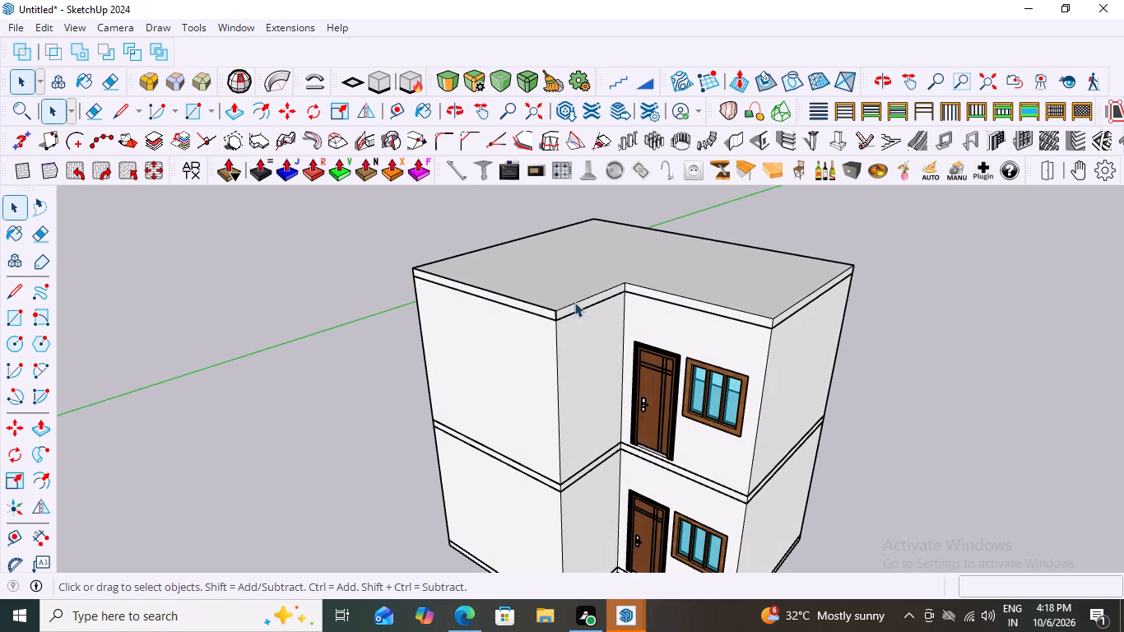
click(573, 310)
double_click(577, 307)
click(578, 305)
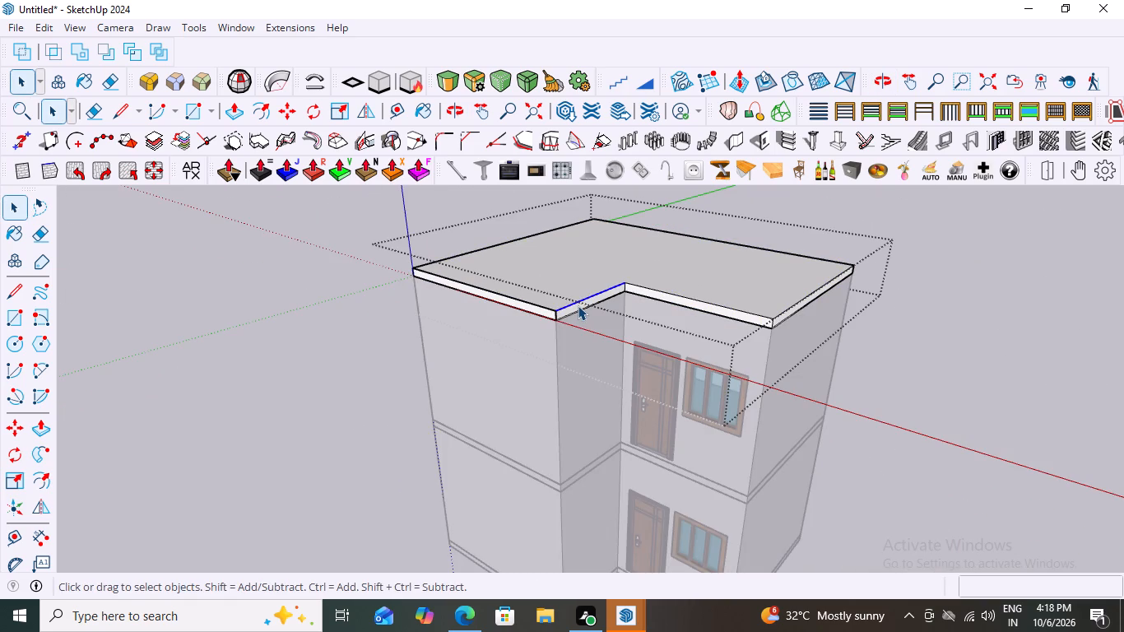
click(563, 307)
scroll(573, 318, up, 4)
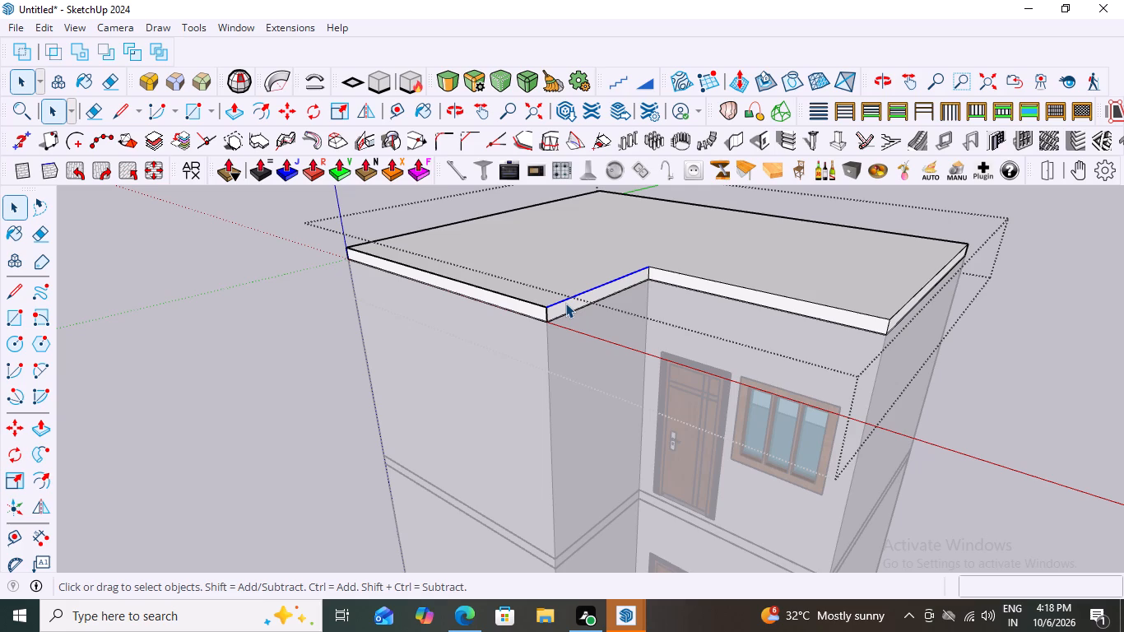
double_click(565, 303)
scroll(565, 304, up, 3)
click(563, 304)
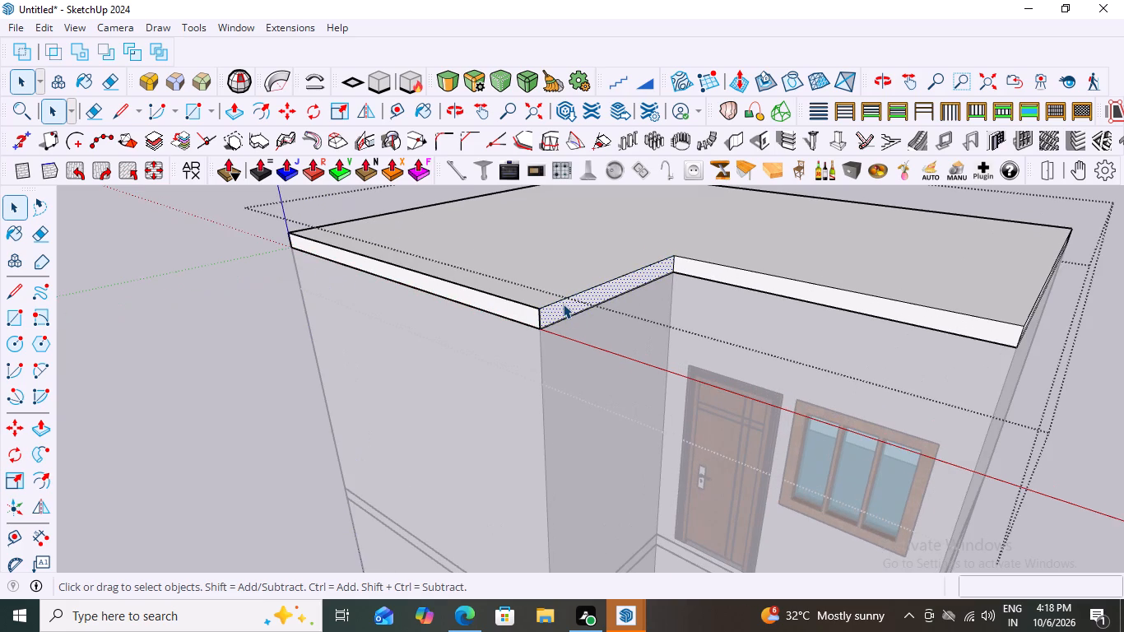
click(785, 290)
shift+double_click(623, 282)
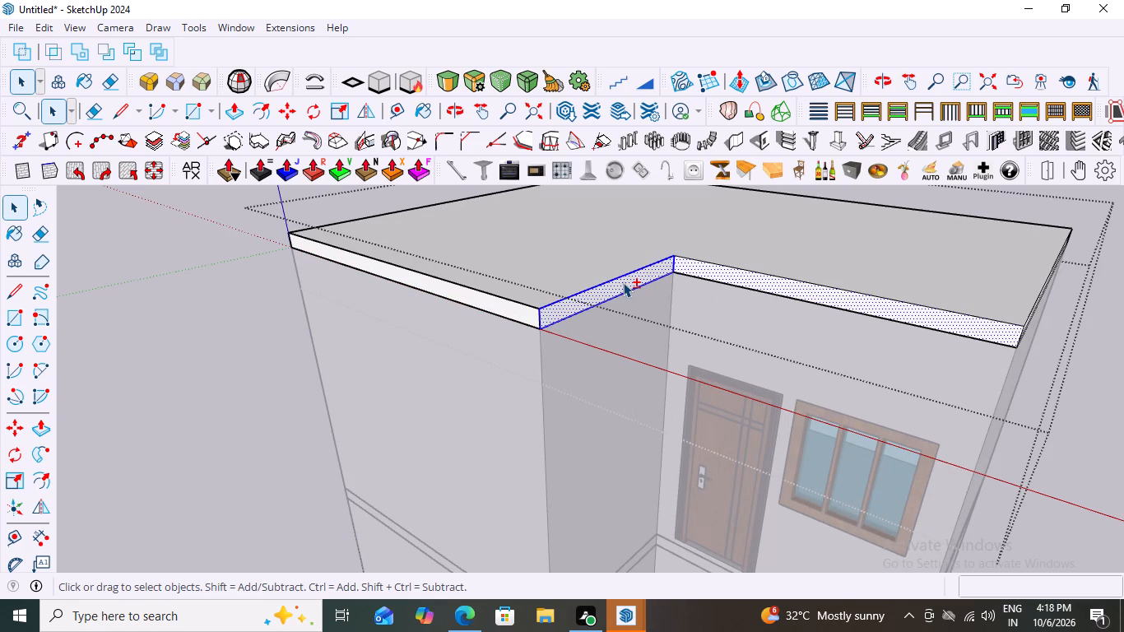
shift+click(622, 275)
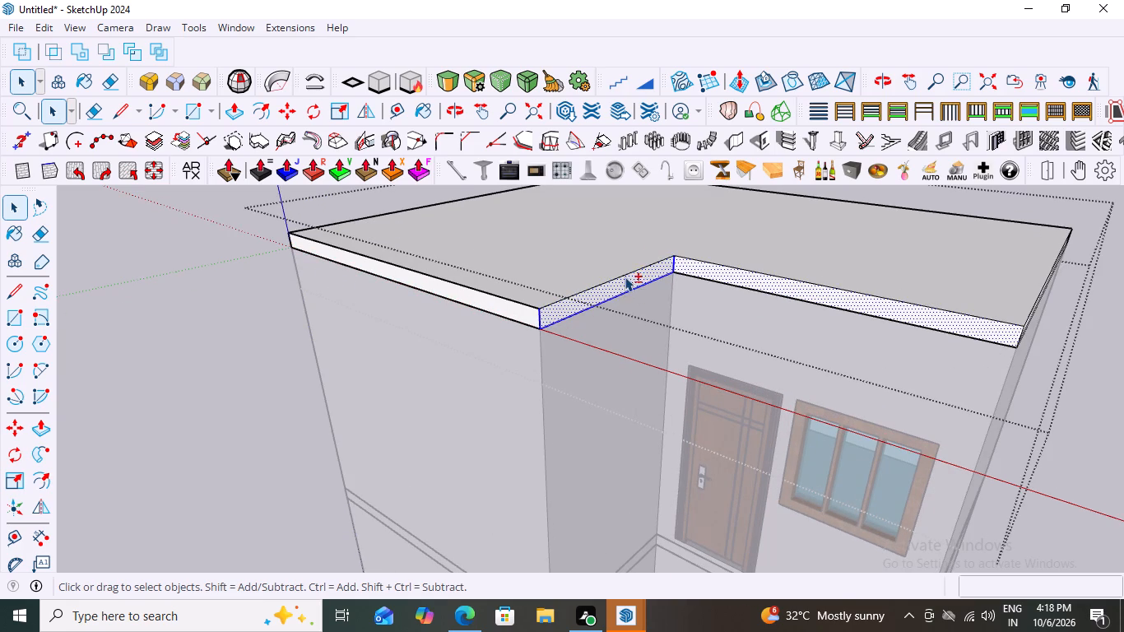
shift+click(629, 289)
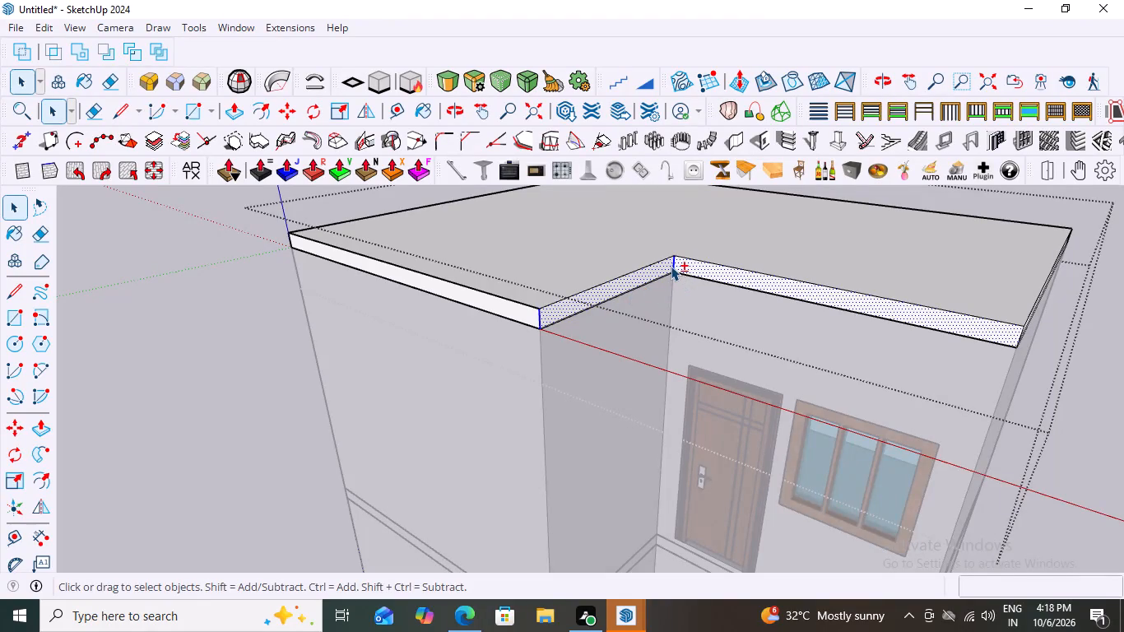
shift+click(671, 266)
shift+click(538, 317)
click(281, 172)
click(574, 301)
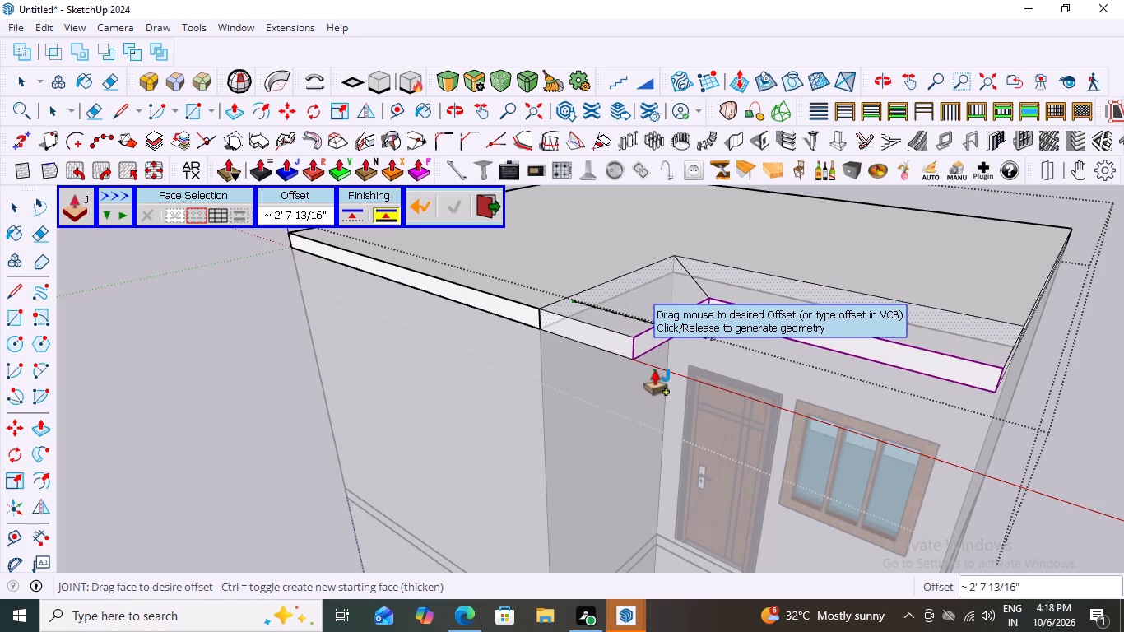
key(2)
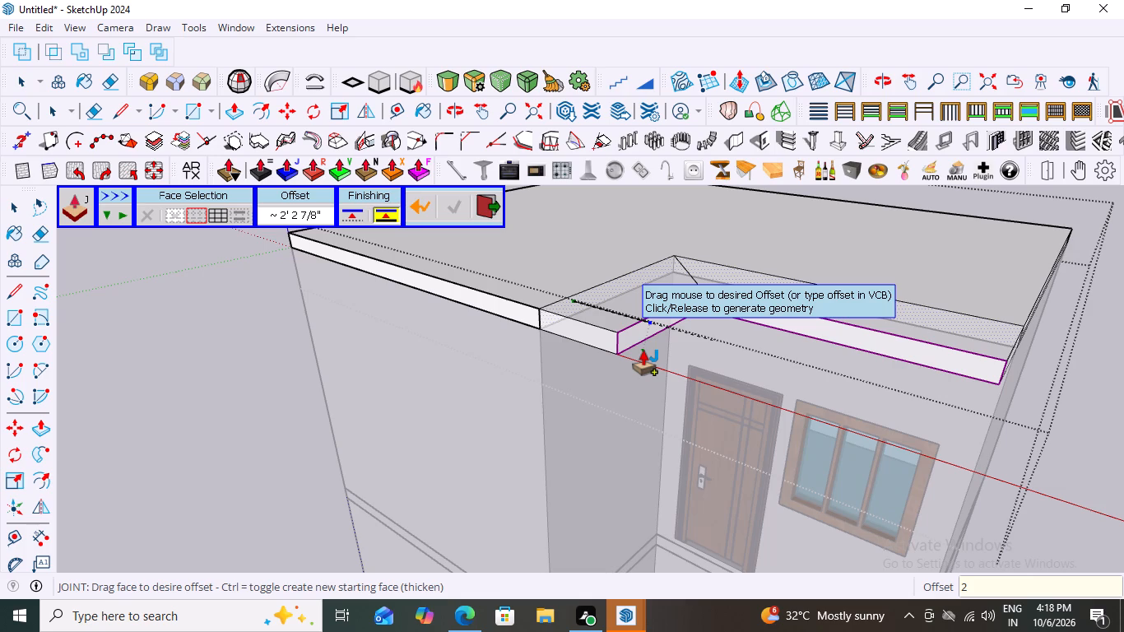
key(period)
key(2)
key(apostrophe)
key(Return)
Examine the extended roof slab around the recess from above, from the front and from the side.
scroll(524, 369, down, 3)
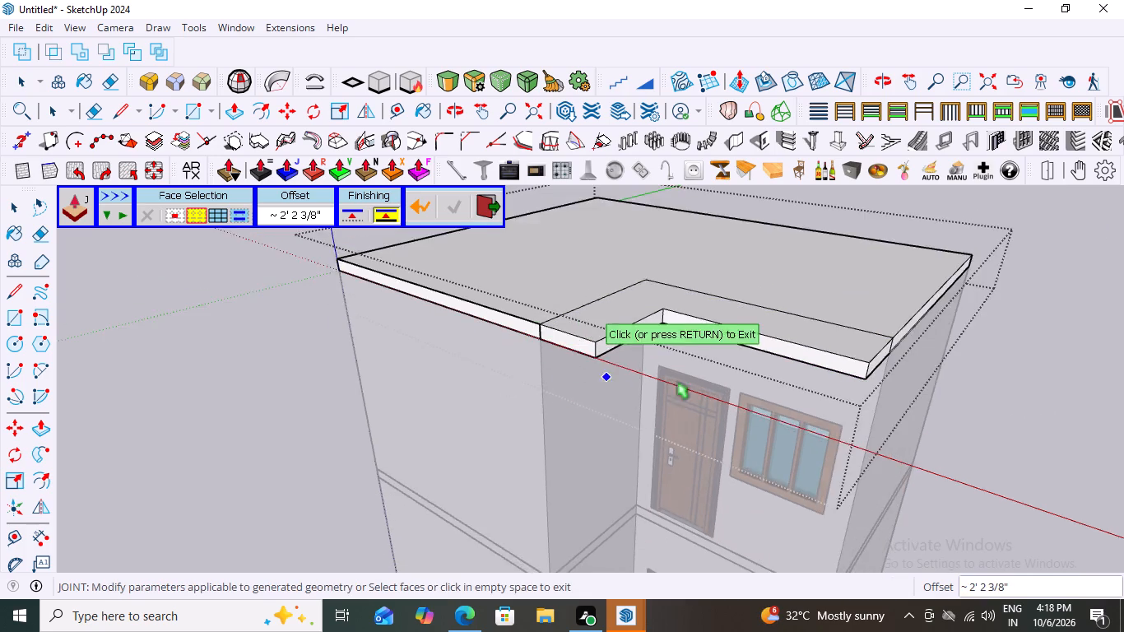
scroll(721, 397, down, 3)
scroll(950, 459, down, 4)
middle_drag(664, 440, 801, 407)
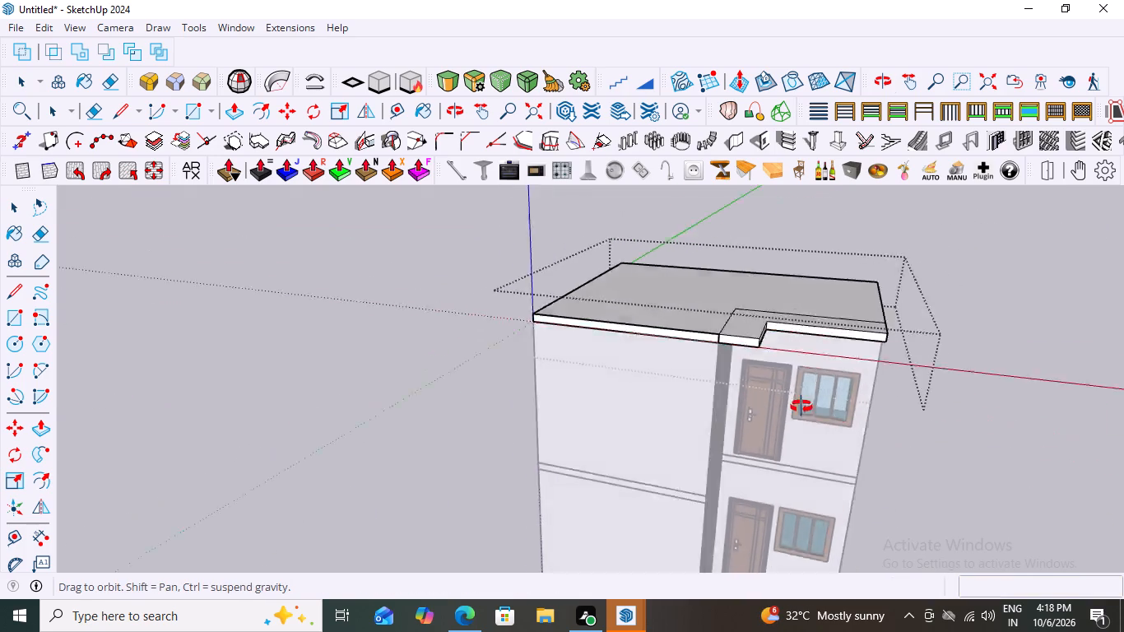
middle_drag(801, 407, 852, 543)
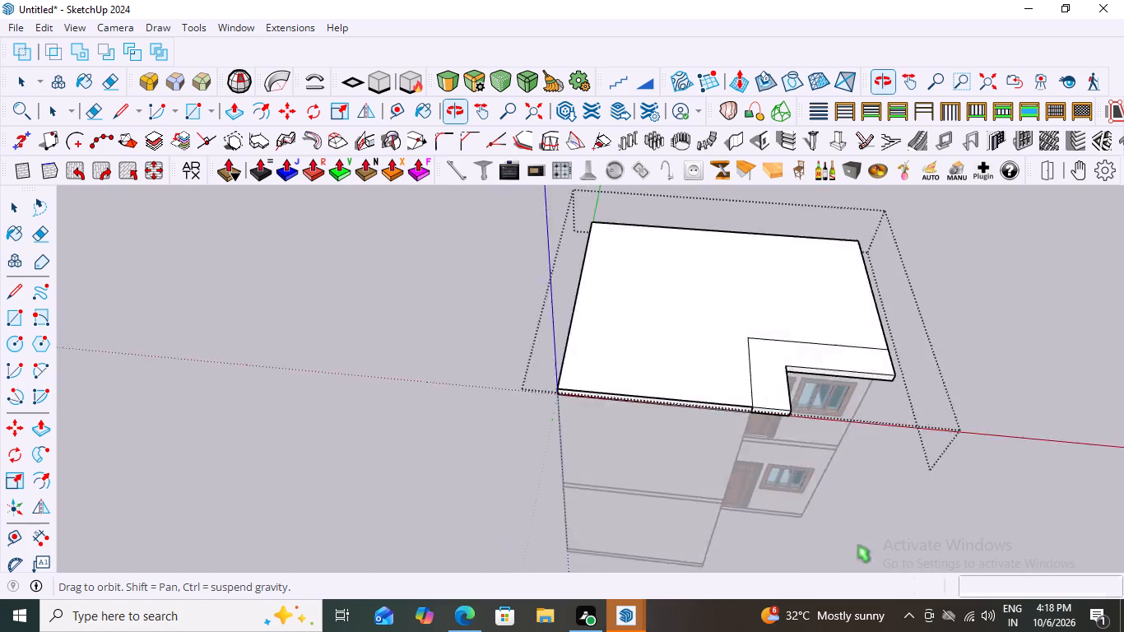
scroll(673, 443, up, 3)
middle_drag(738, 393, 678, 323)
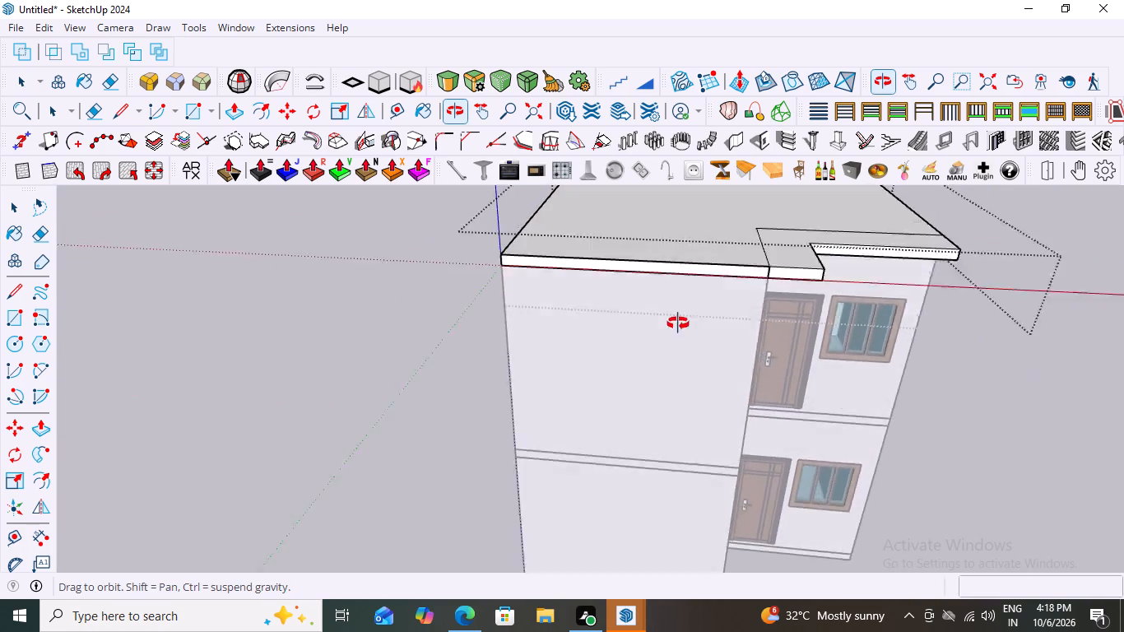
middle_drag(678, 323, 676, 327)
scroll(738, 321, up, 3)
scroll(628, 333, down, 3)
scroll(909, 432, down, 3)
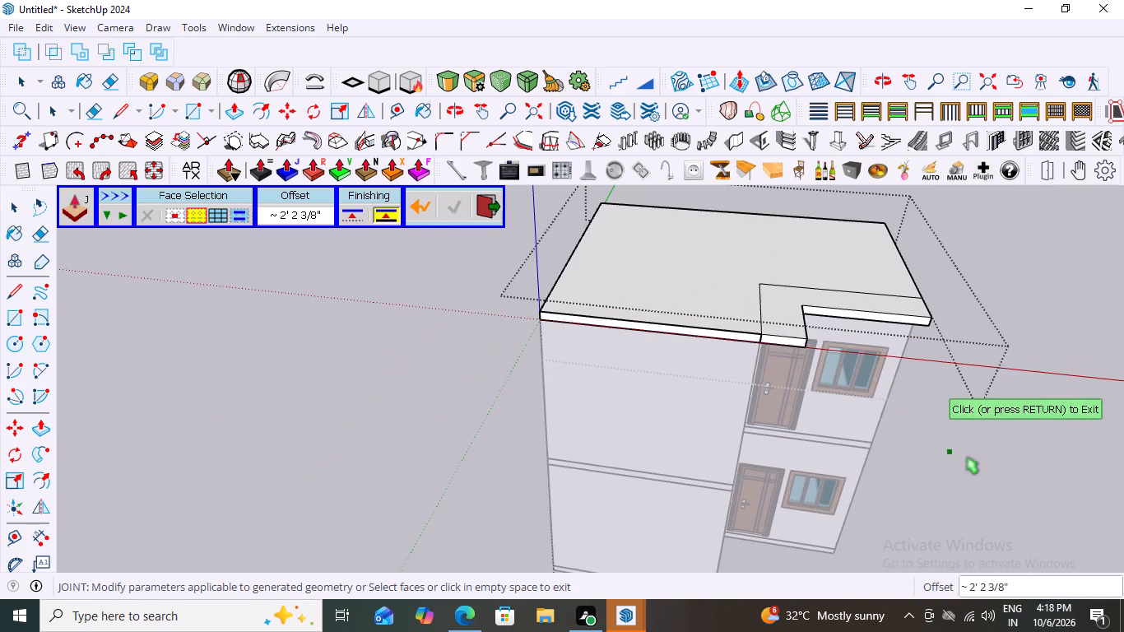
middle_drag(885, 407, 782, 528)
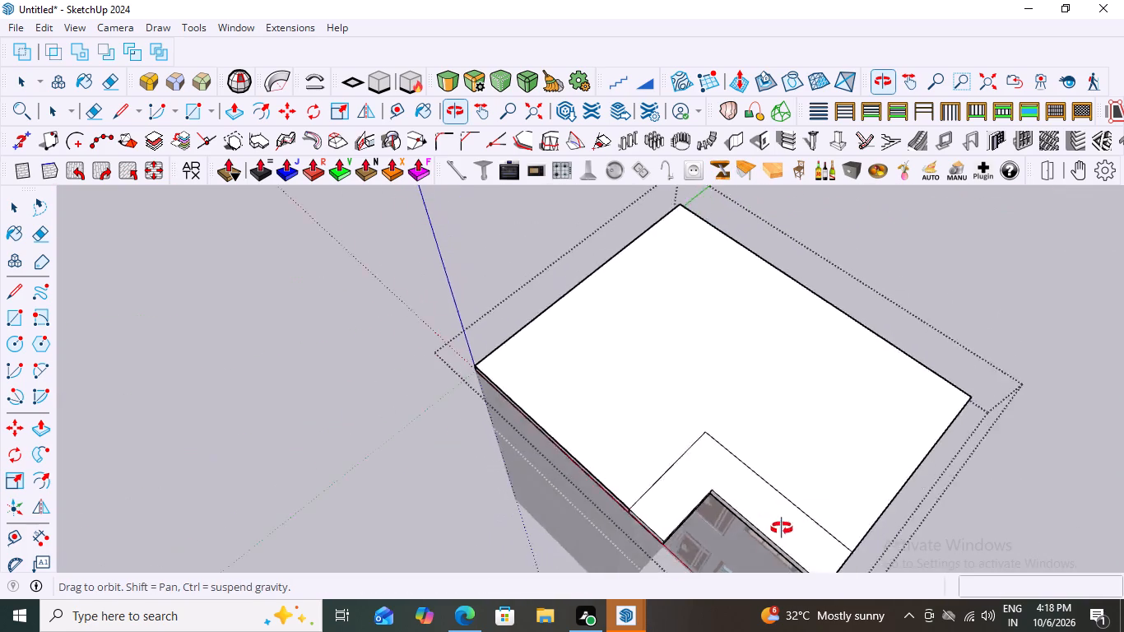
middle_drag(782, 528, 776, 527)
scroll(868, 391, down, 6)
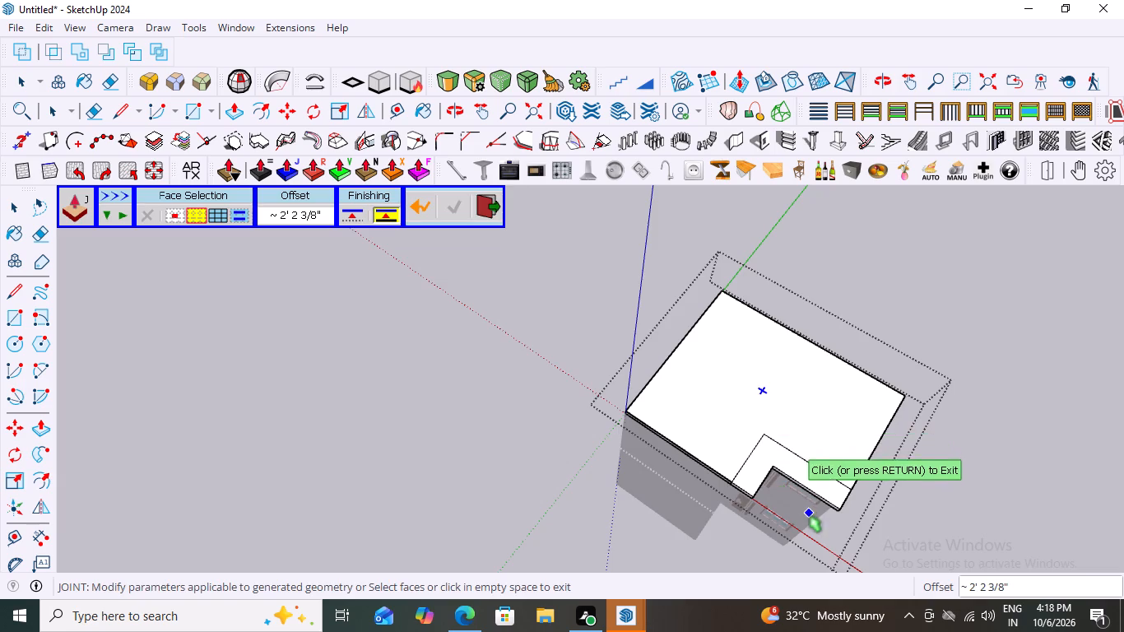
middle_drag(807, 386, 837, 250)
middle_drag(794, 394, 656, 224)
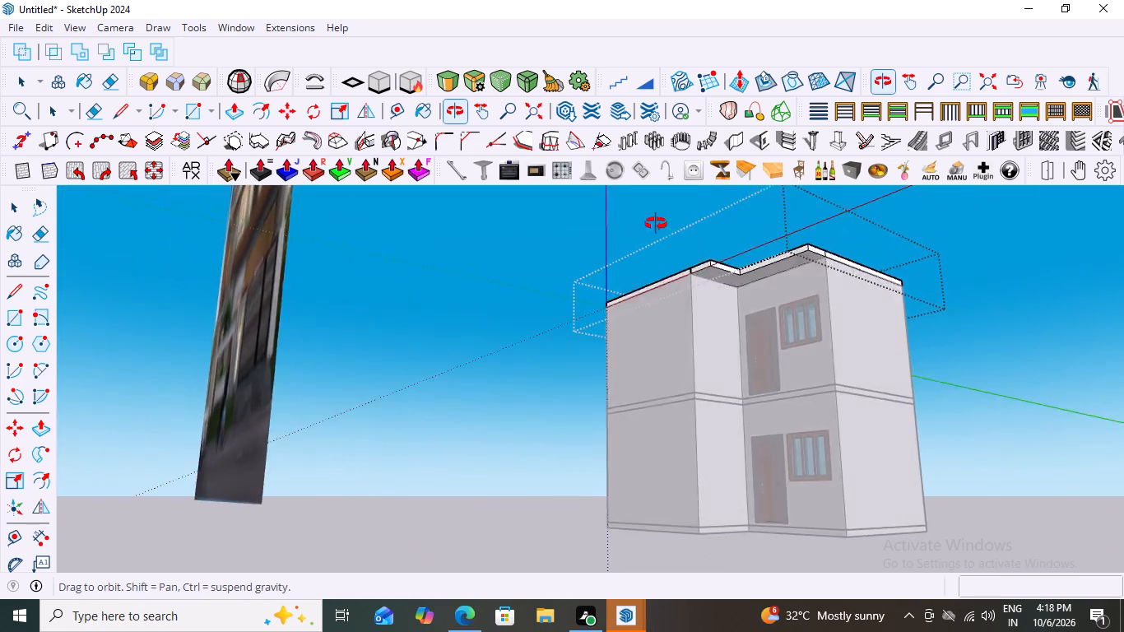
middle_drag(656, 224, 591, 242)
middle_click(589, 242)
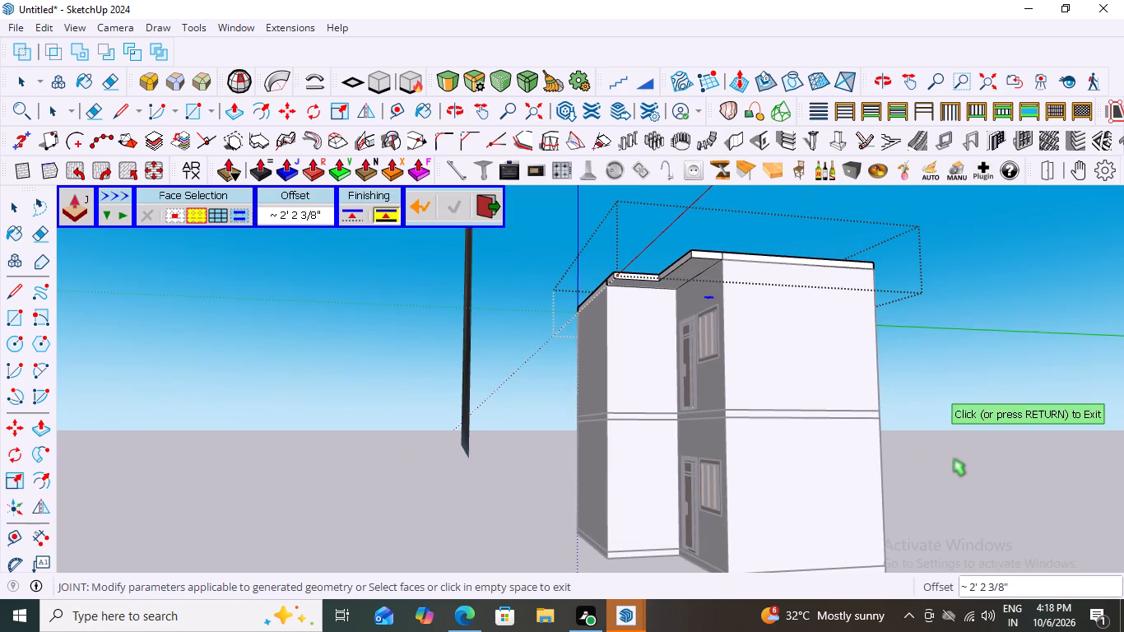
Undo the 2.2' recess extension and the earlier roof slab work until the slab is removed from the upper walls.
key(space)
key(ctrl+z)
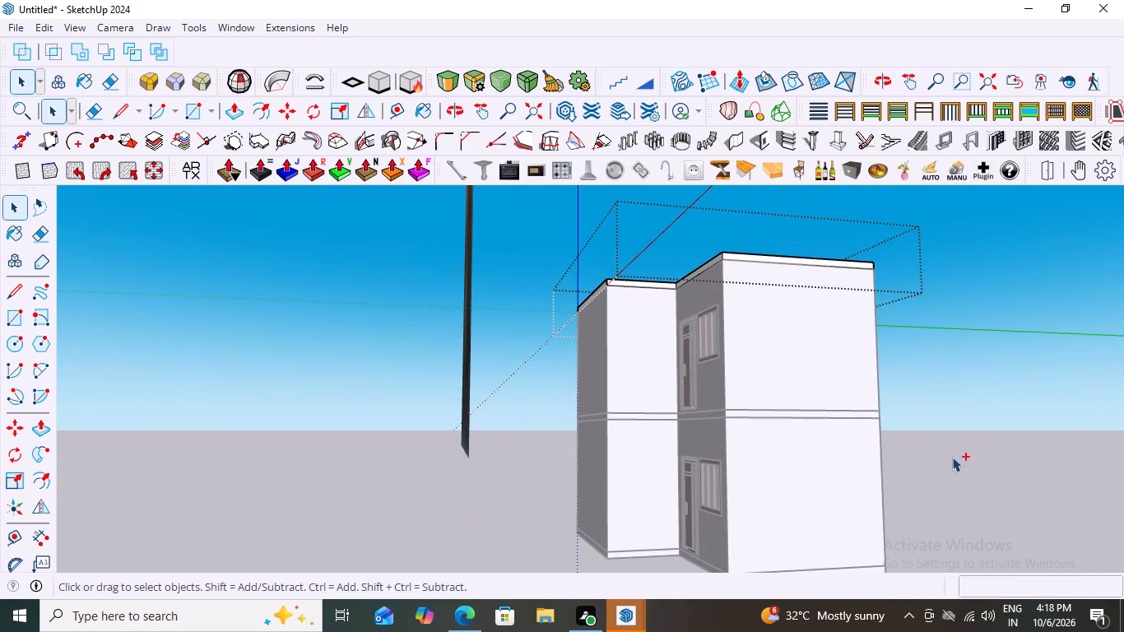
key(ctrl+z)
key(ctrl+z)
key(ctrl+z)
key(ctrl+z)
key(ctrl+z)
key(ctrl+z)
key(ctrl+z)
key(ctrl+z)
key(ctrl+z)
key(ctrl+z)
key(ctrl+z)
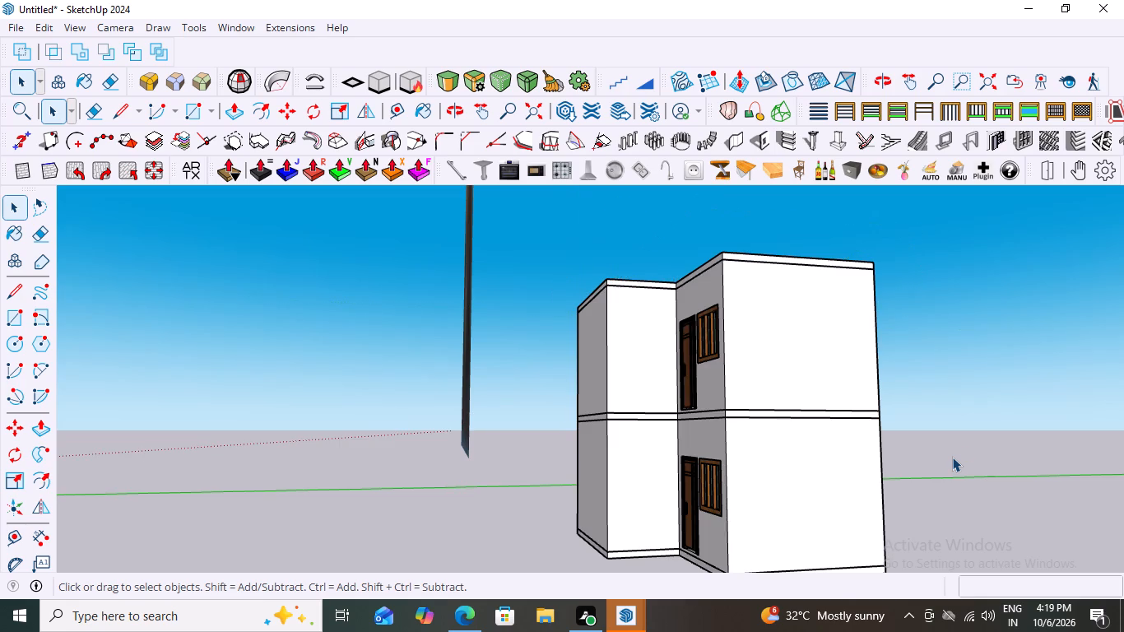
key(ctrl+z)
Copy the base slab from the bottom of the house 21' straight up, placing it on the upper-storey walls as the roof slab.
scroll(921, 439, down, 3)
scroll(819, 432, down, 2)
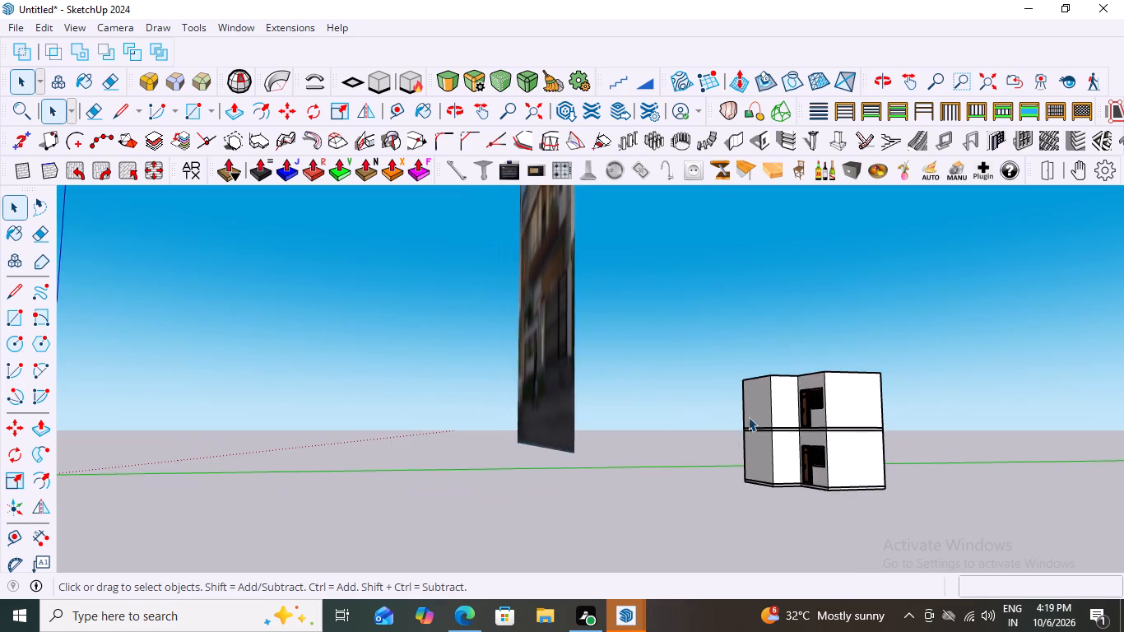
middle_drag(821, 469, 1094, 627)
scroll(651, 310, up, 3)
middle_drag(741, 335, 782, 332)
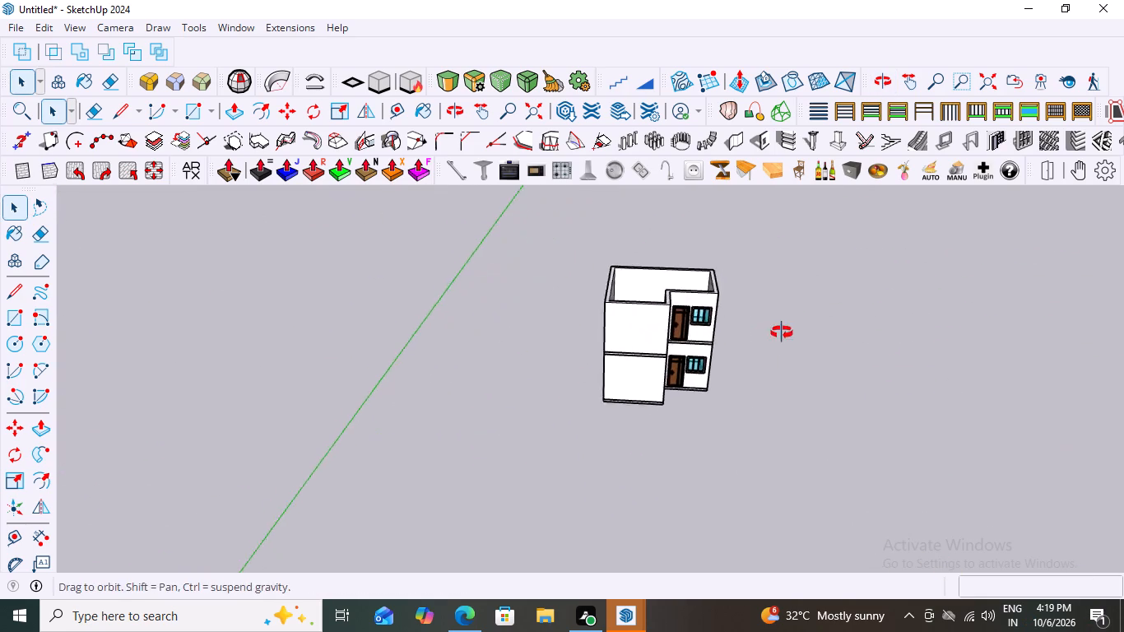
middle_drag(782, 332, 803, 302)
scroll(630, 316, up, 6)
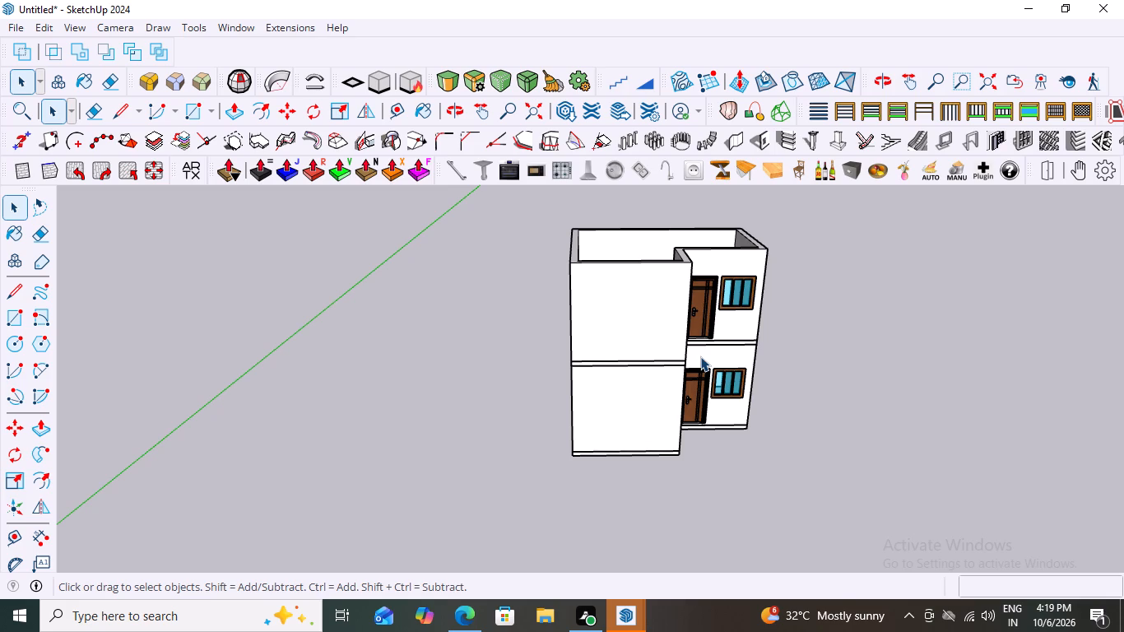
scroll(648, 379, down, 4)
scroll(730, 286, up, 4)
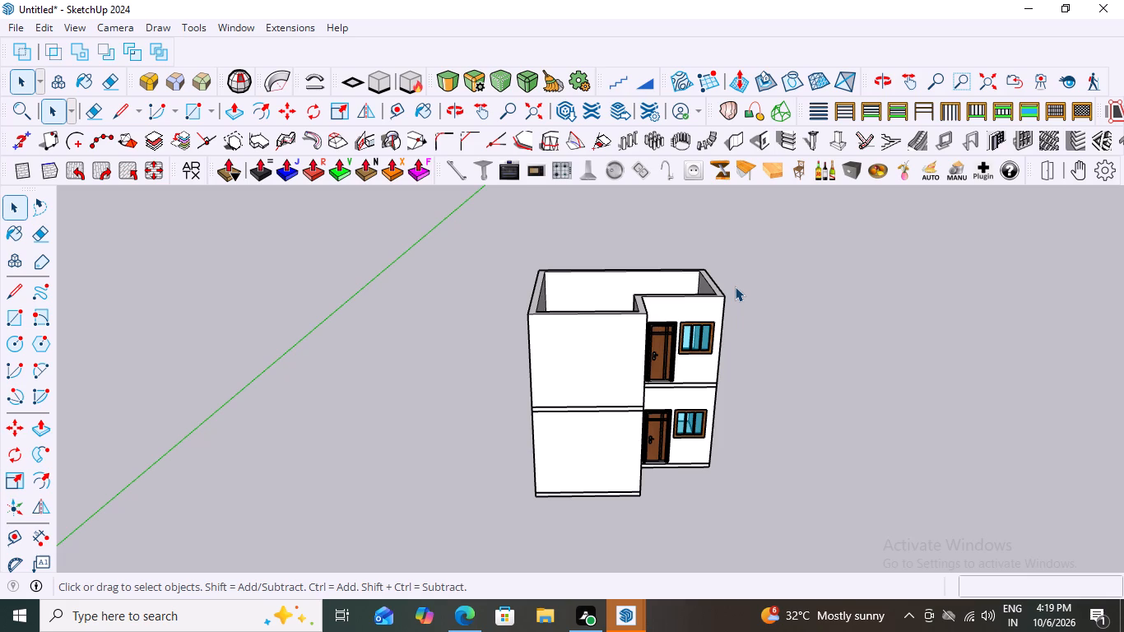
scroll(602, 518, up, 2)
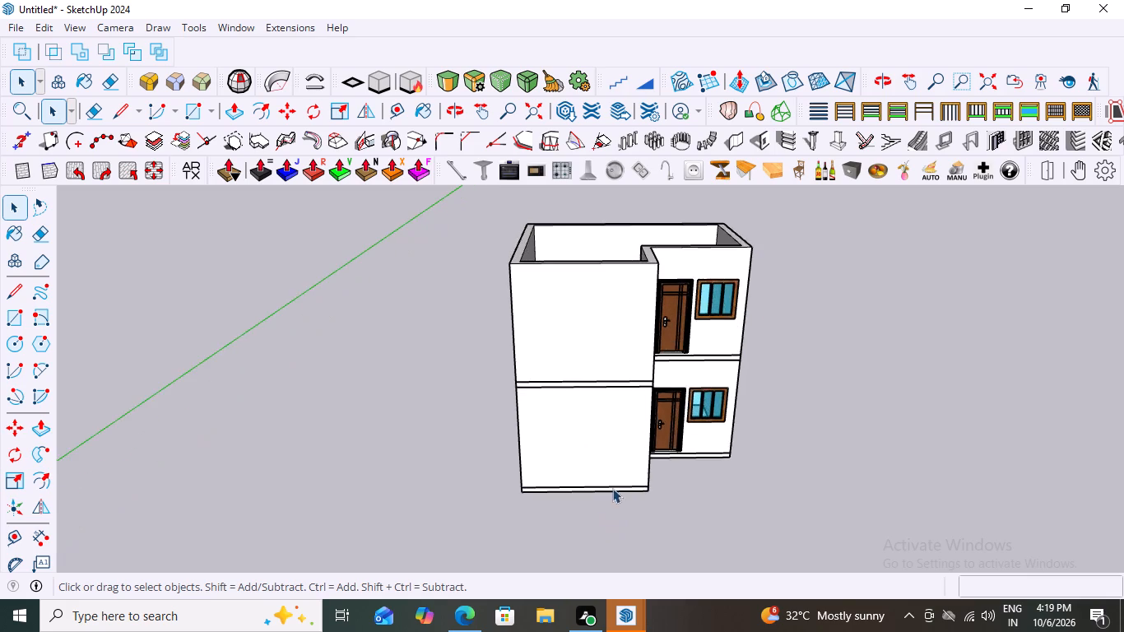
middle_drag(583, 462, 565, 370)
scroll(580, 467, up, 3)
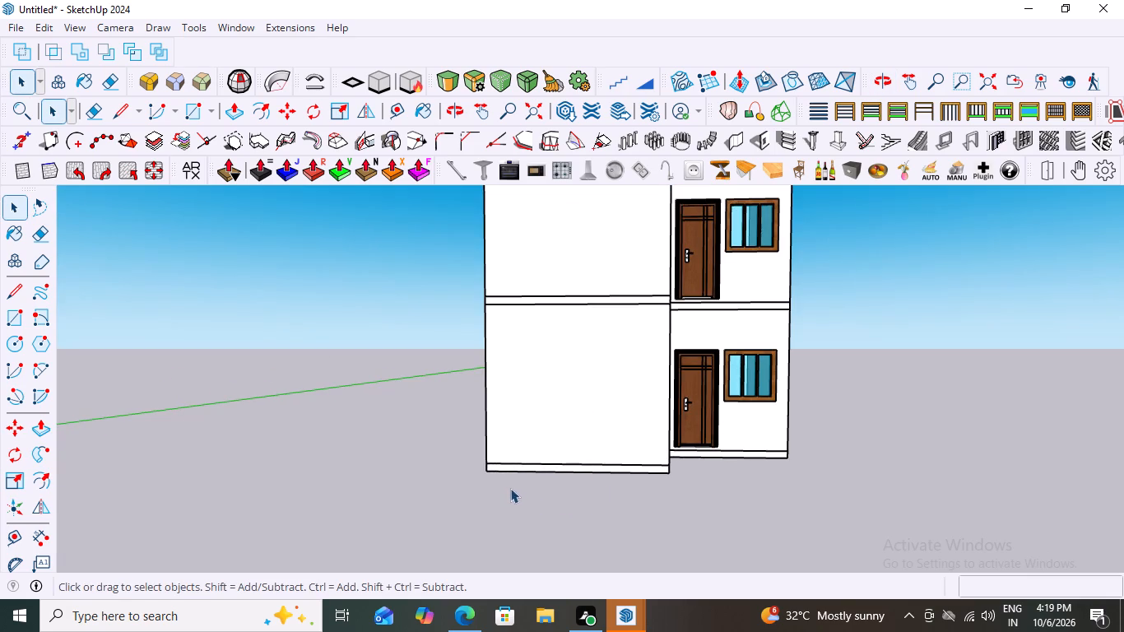
click(503, 467)
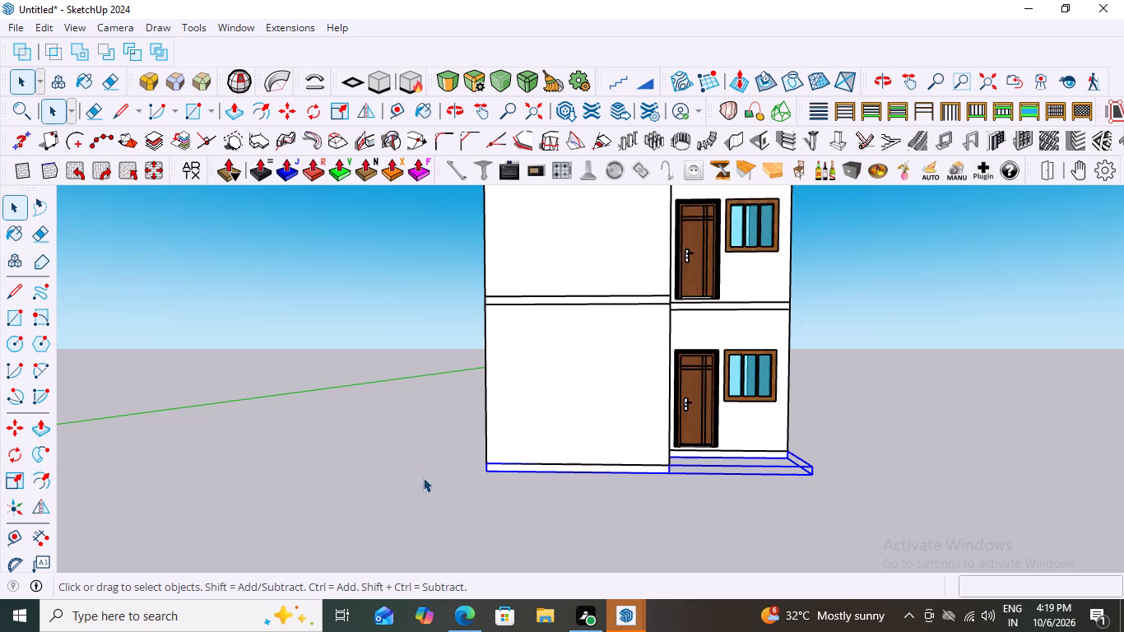
key(m)
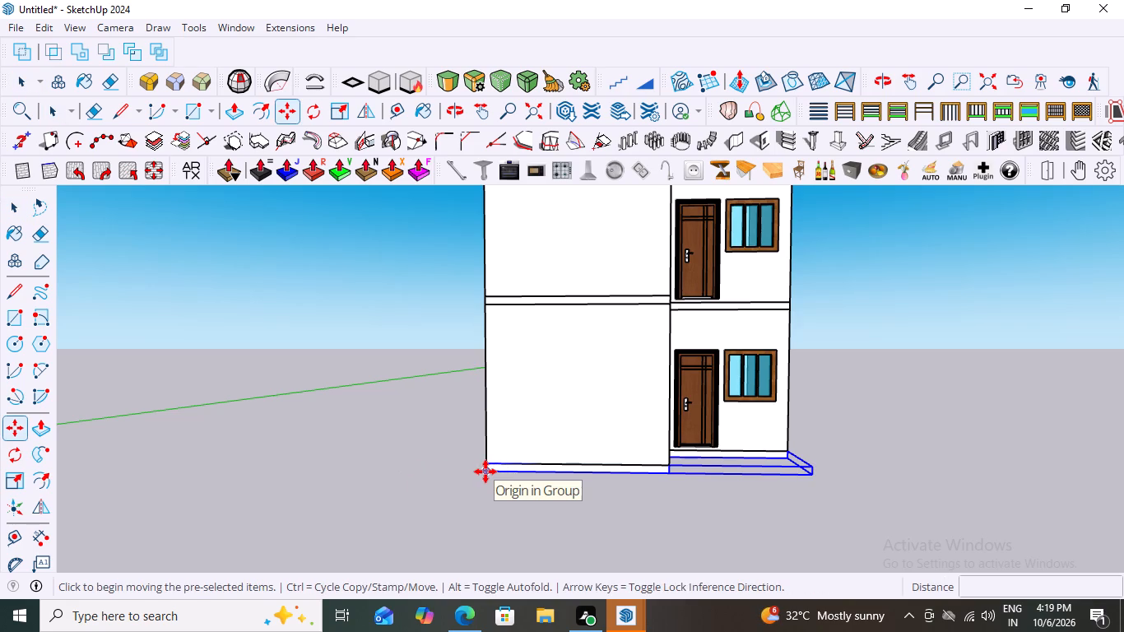
click(485, 472)
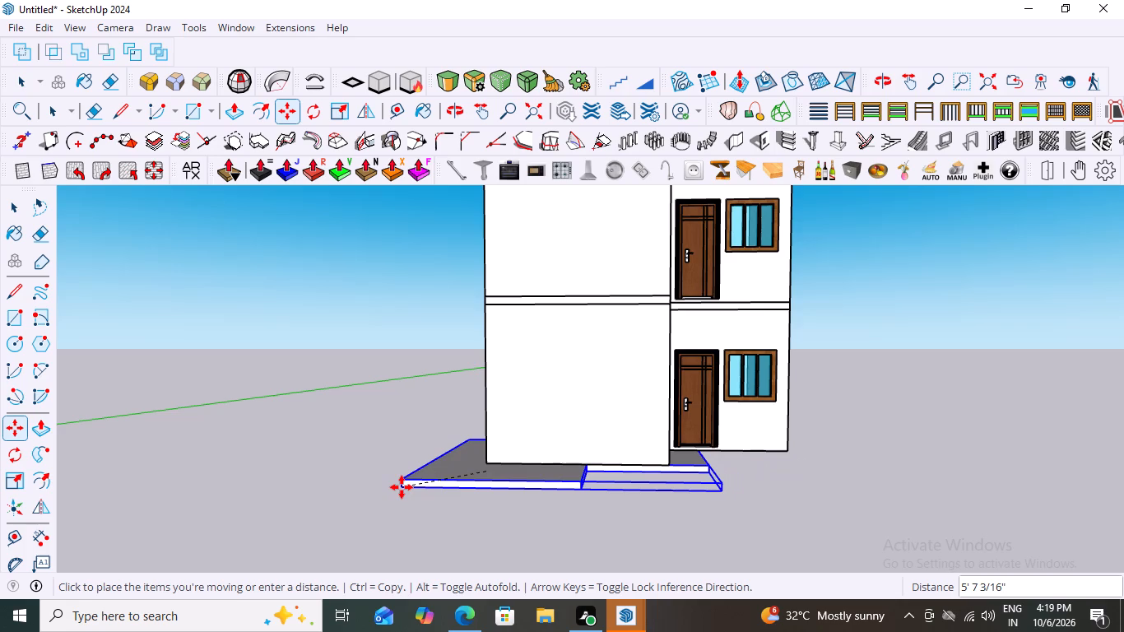
scroll(596, 482, down, 2)
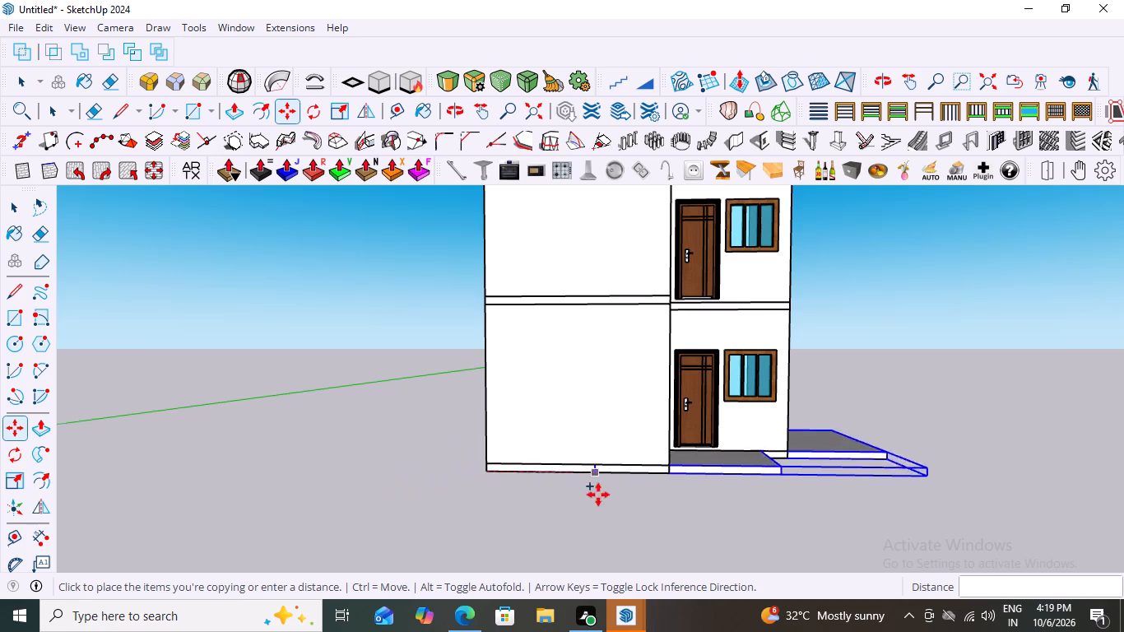
scroll(598, 495, down, 8)
scroll(627, 343, up, 2)
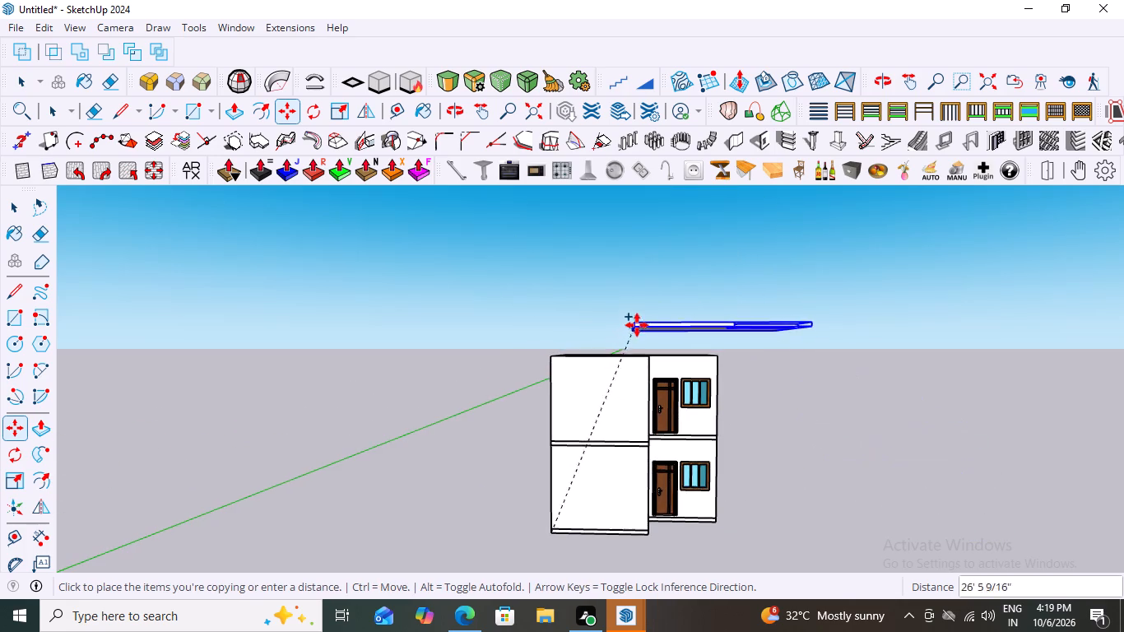
middle_drag(634, 361, 645, 453)
scroll(565, 365, up, 3)
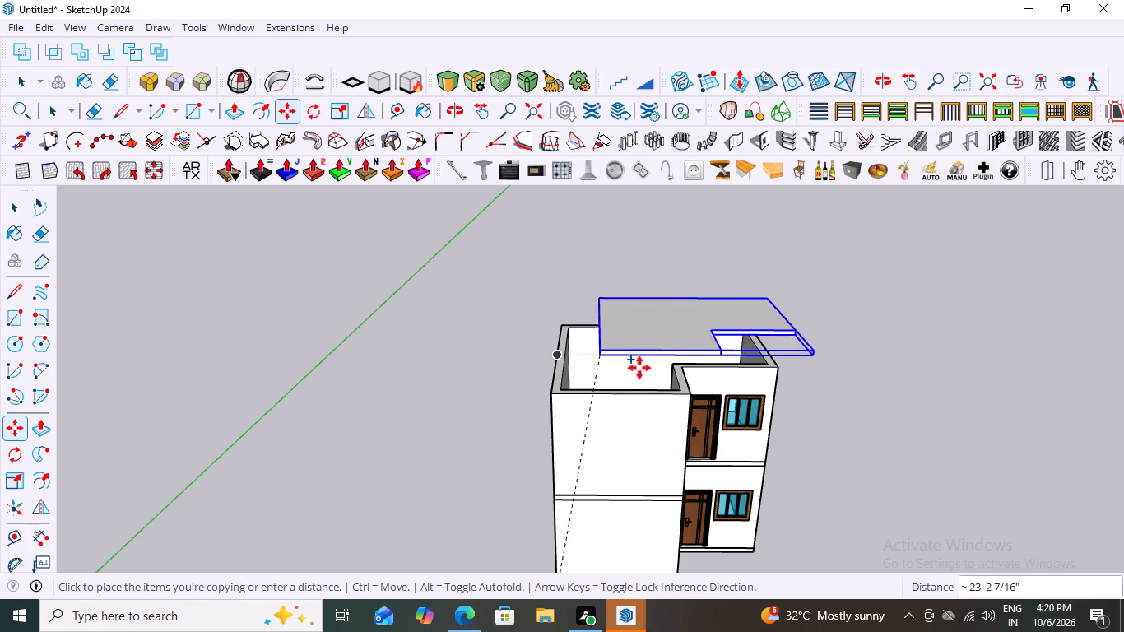
scroll(544, 429, up, 2)
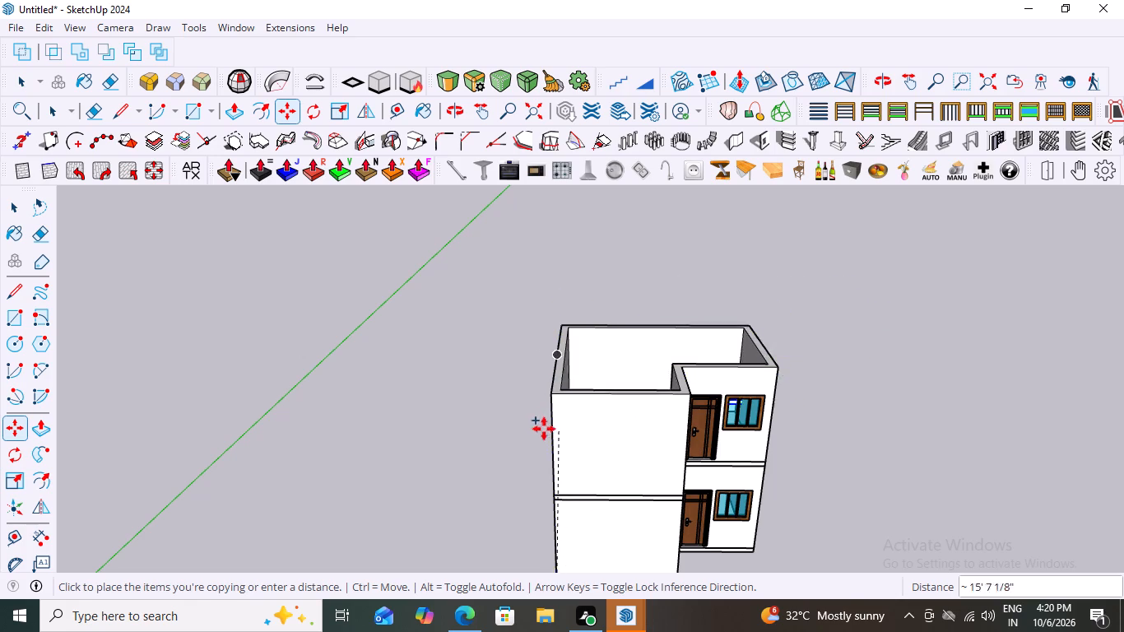
scroll(544, 429, up, 2)
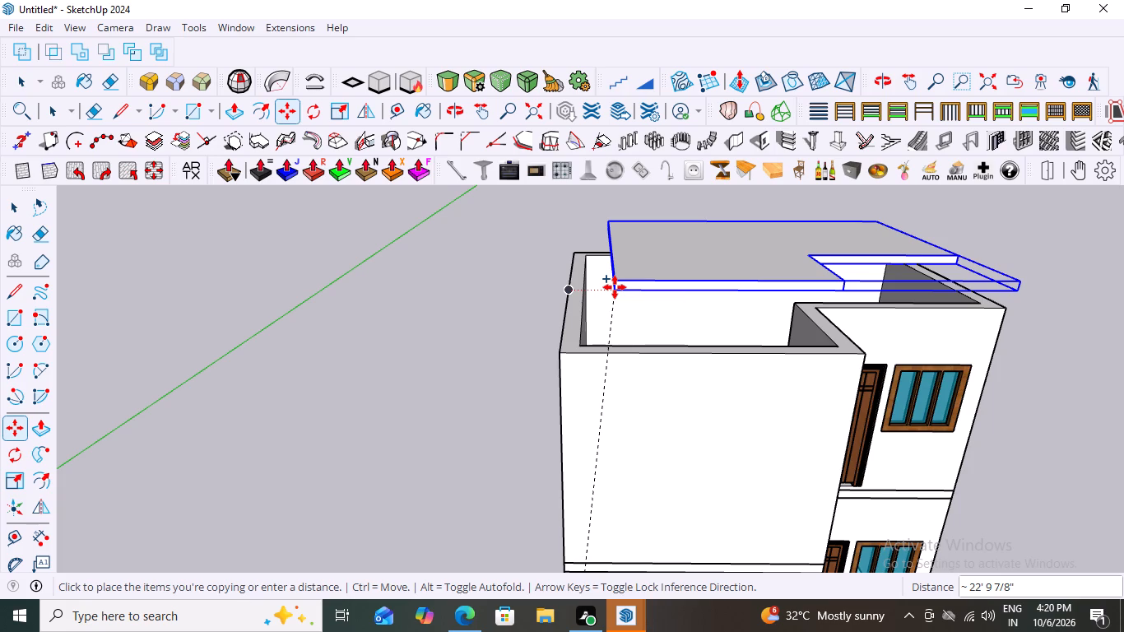
scroll(573, 393, up, 4)
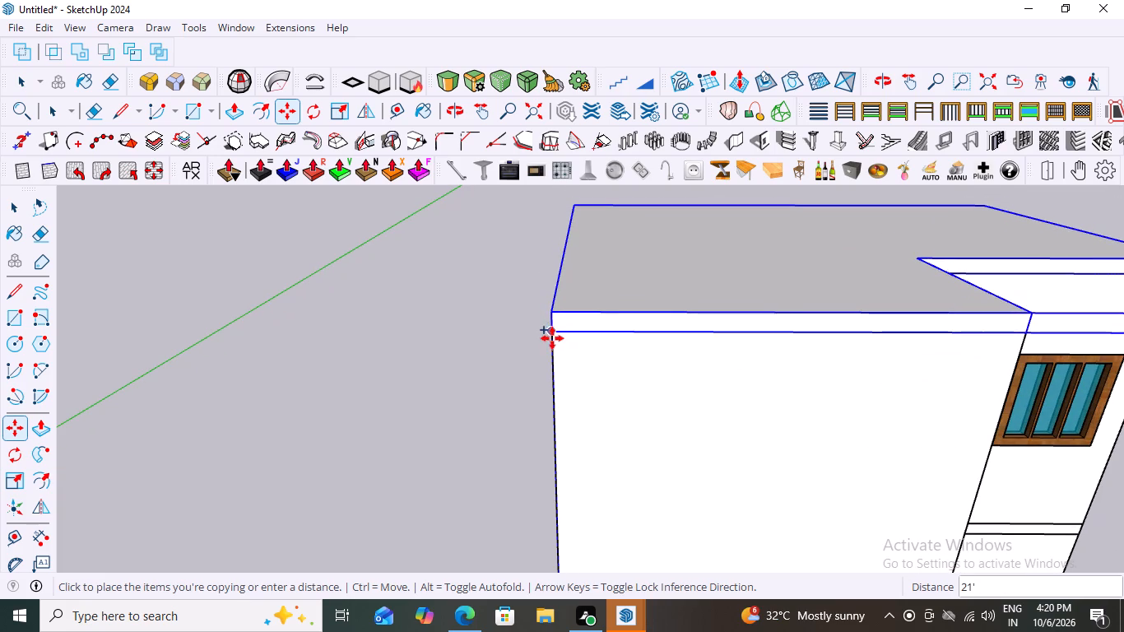
click(555, 333)
Deselect the copied roof slab and examine how it sits on the upper walls from the front, the side and above.
scroll(275, 243, down, 10)
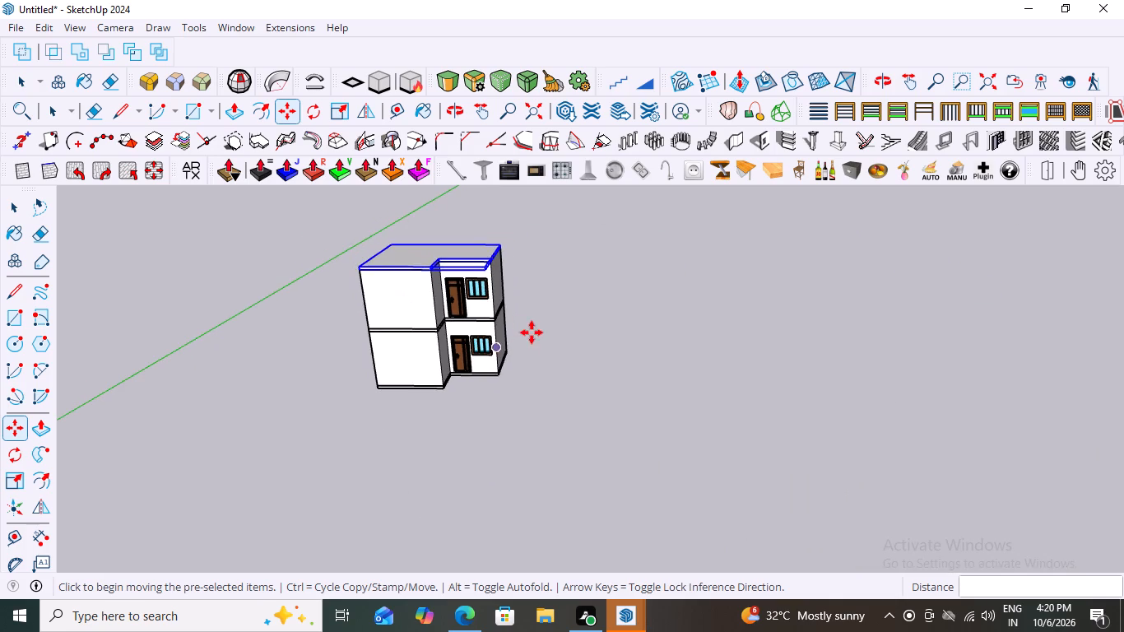
middle_drag(544, 296, 322, 343)
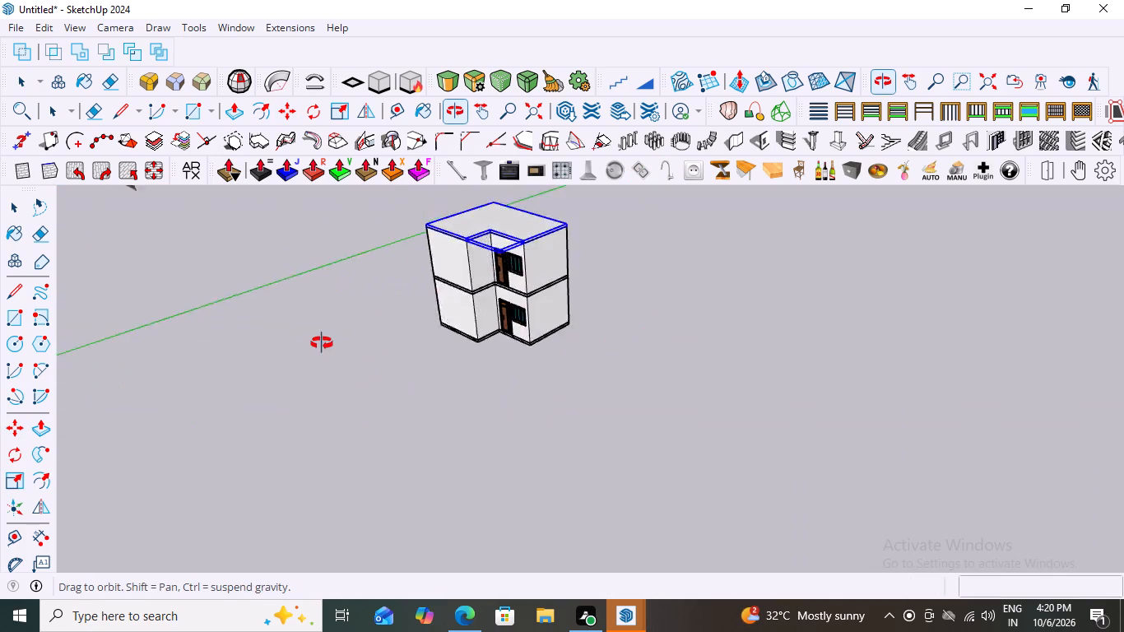
middle_drag(322, 343, 615, 249)
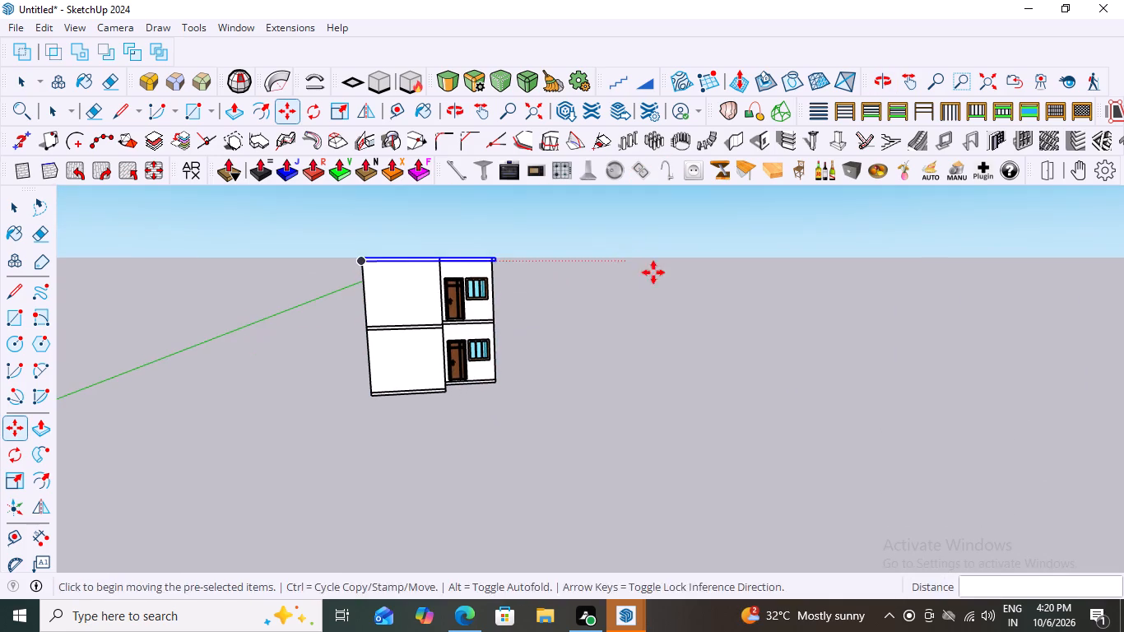
middle_click(658, 276)
key(space)
click(646, 307)
scroll(445, 332, down, 3)
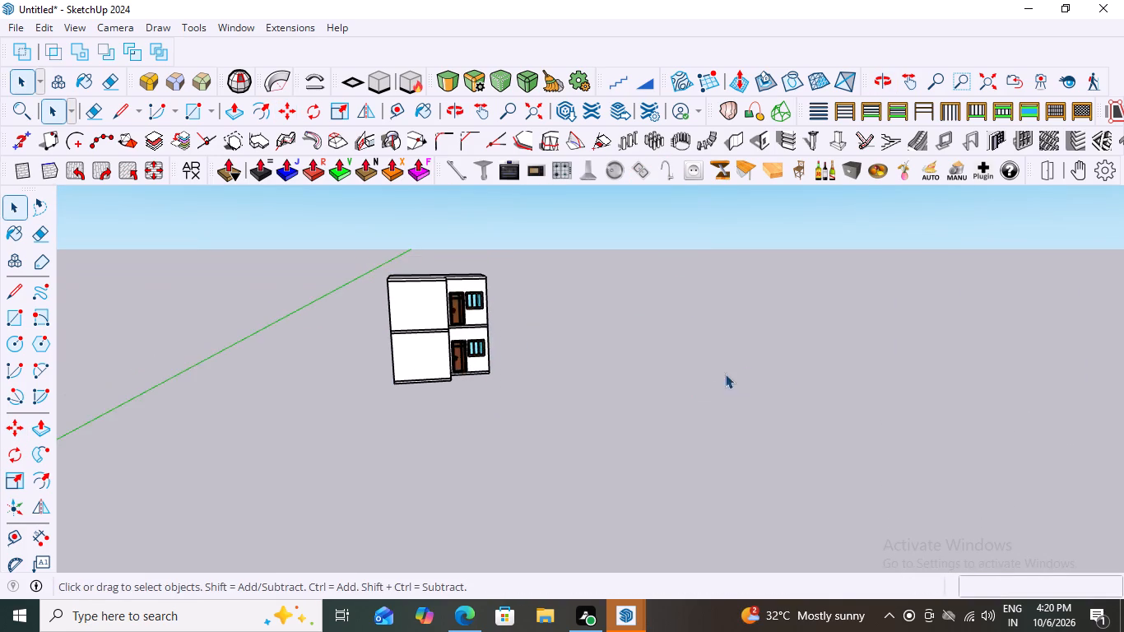
scroll(725, 374, down, 10)
middle_drag(625, 361, 513, 334)
scroll(589, 346, up, 7)
middle_drag(626, 369, 648, 472)
scroll(577, 359, up, 6)
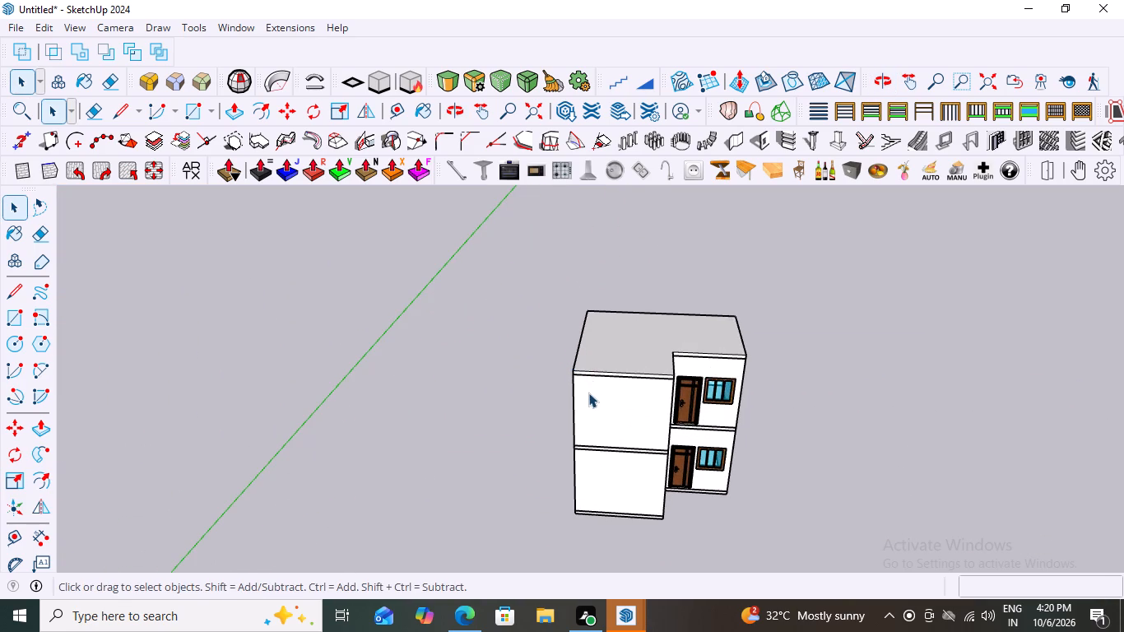
scroll(598, 393, down, 1)
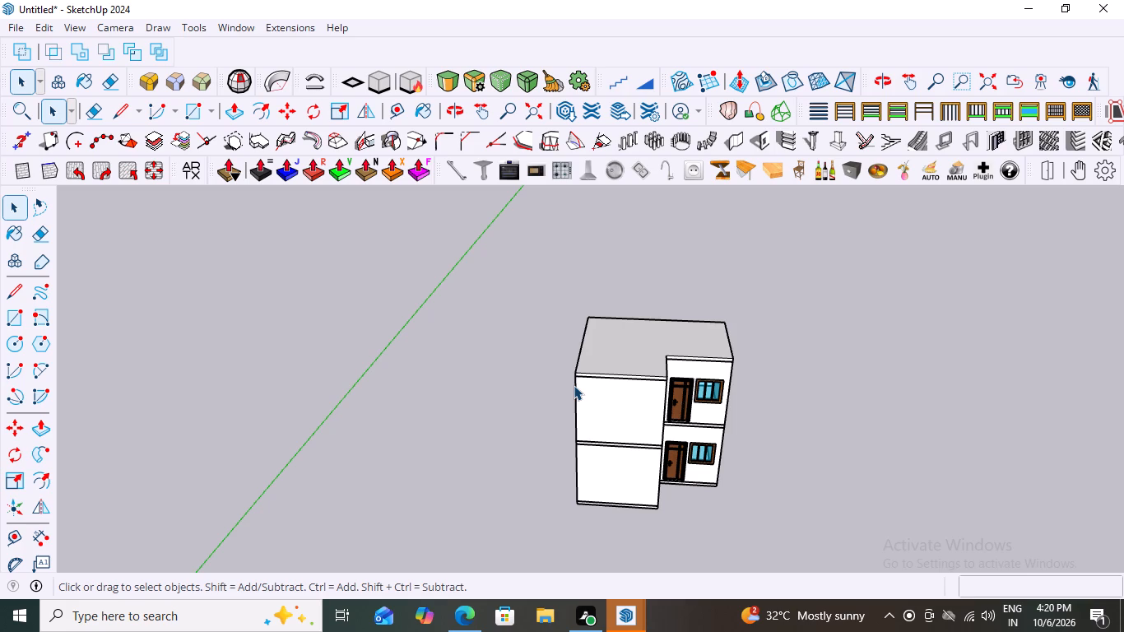
scroll(592, 383, up, 6)
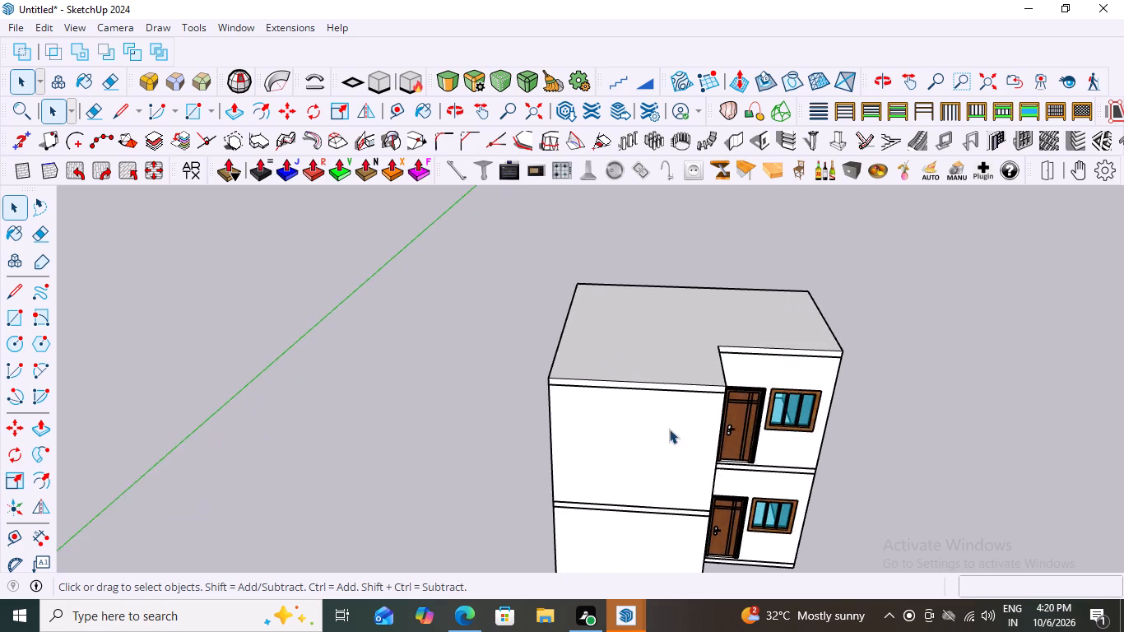
scroll(669, 429, up, 1)
middle_drag(675, 402, 670, 359)
scroll(676, 336, up, 2)
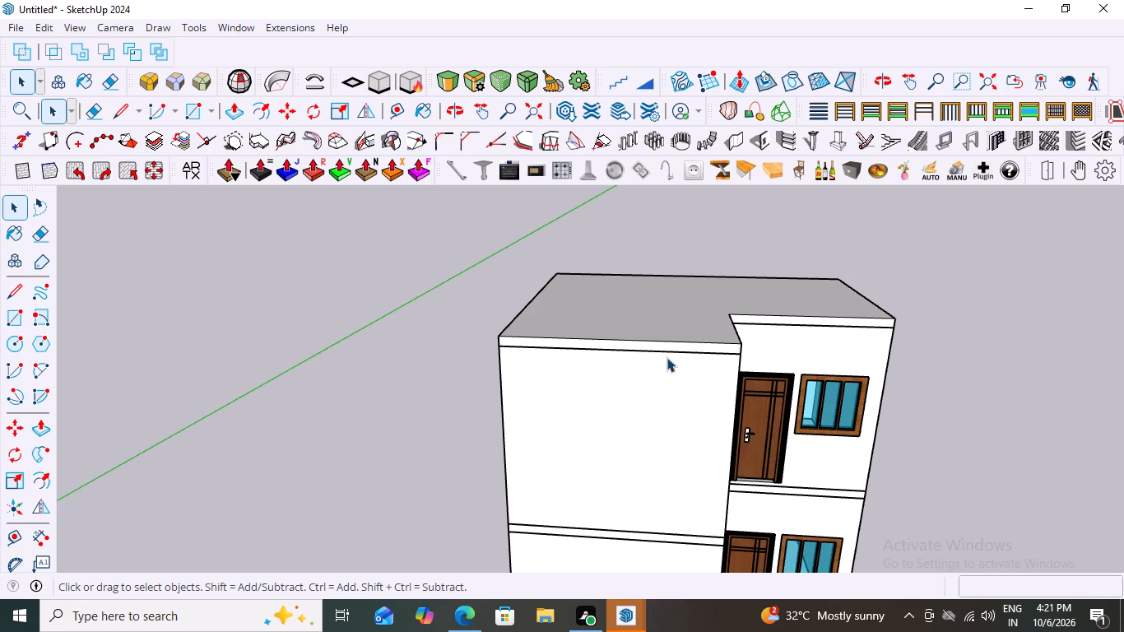
Inside the roof slab group, copy the front edge face and paste it in place.
scroll(666, 355, up, 3)
click(659, 342)
click(659, 342)
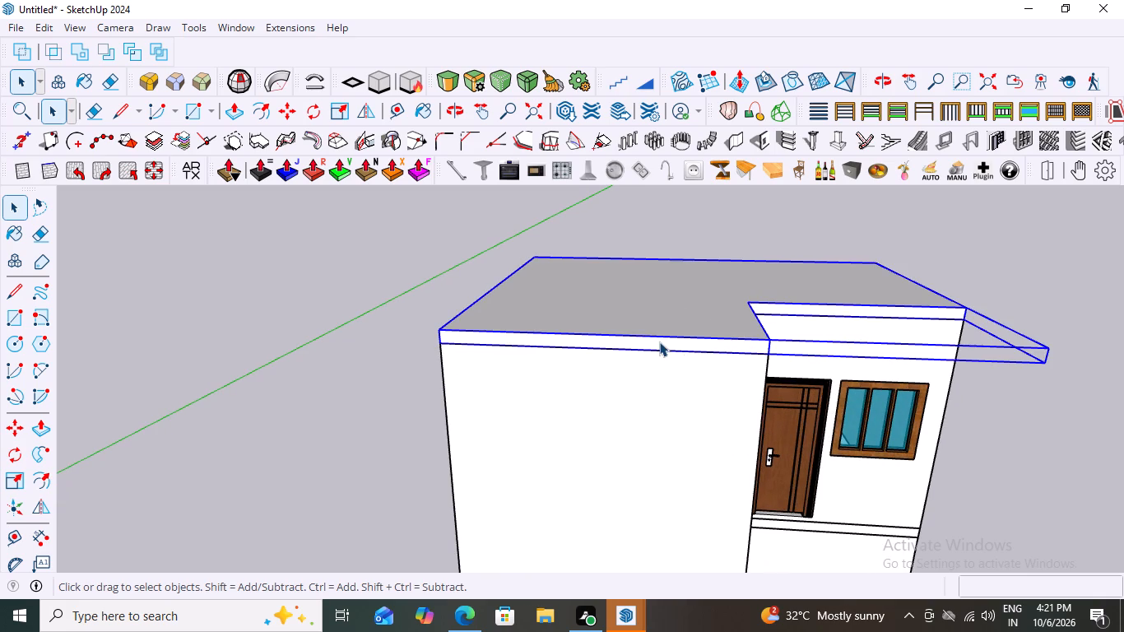
triple_click(647, 343)
click(647, 343)
click(647, 343)
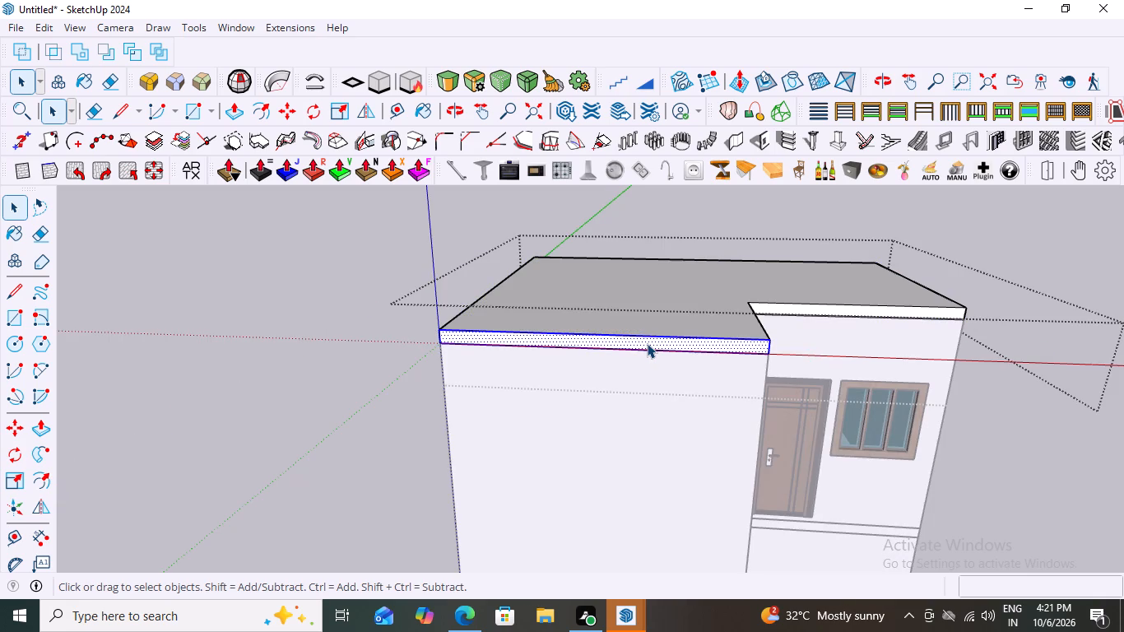
triple_click(647, 343)
double_click(647, 343)
key(ctrl+c)
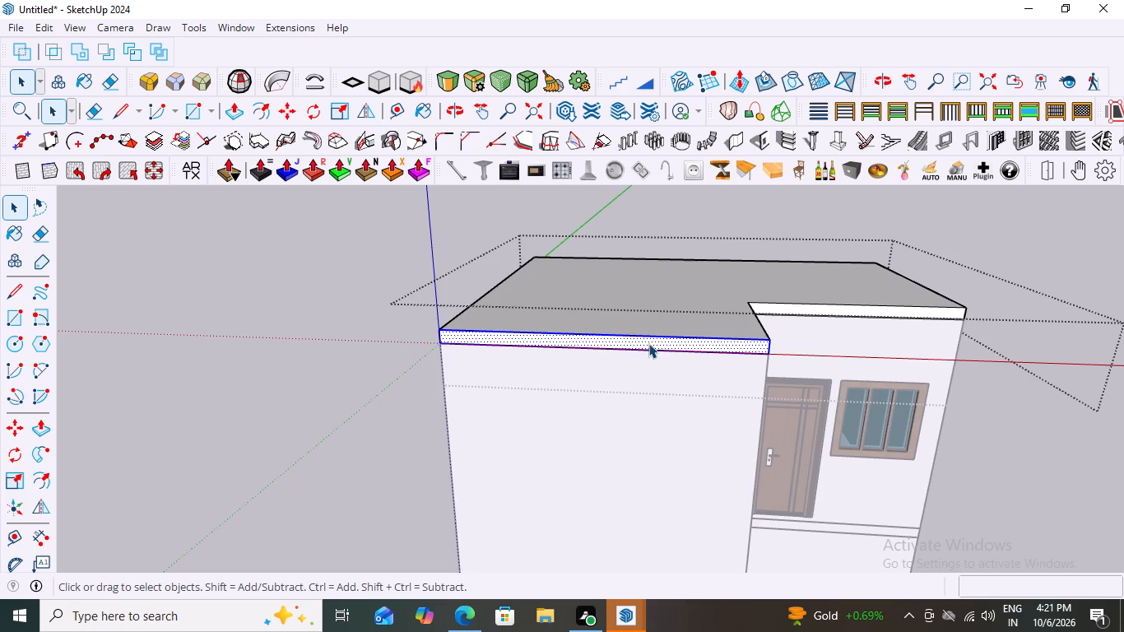
click(48, 28)
click(114, 151)
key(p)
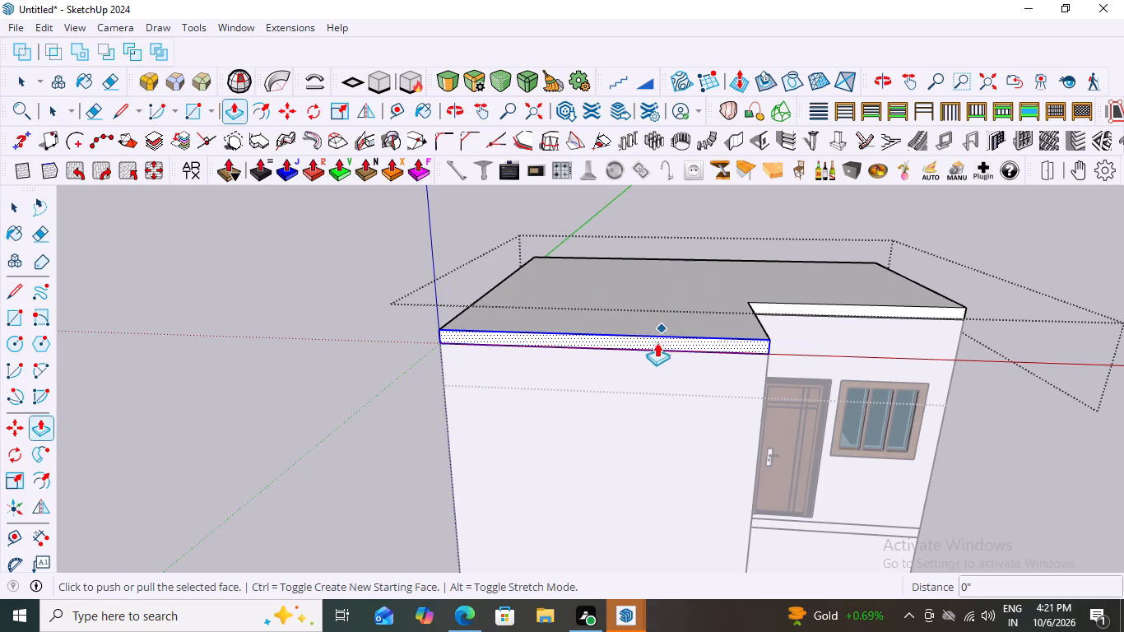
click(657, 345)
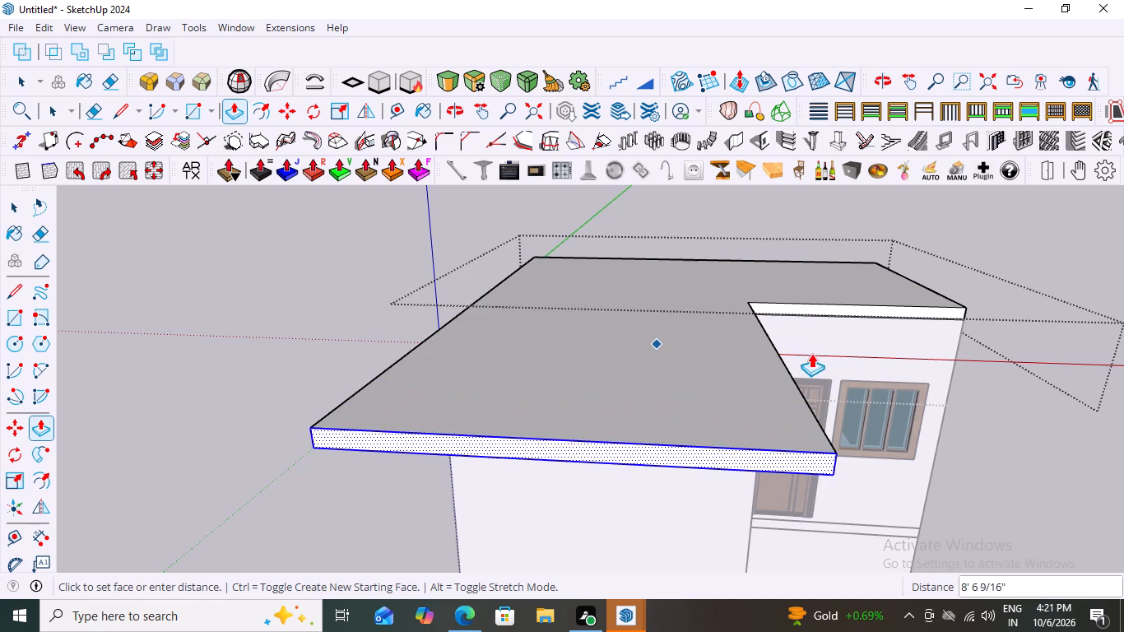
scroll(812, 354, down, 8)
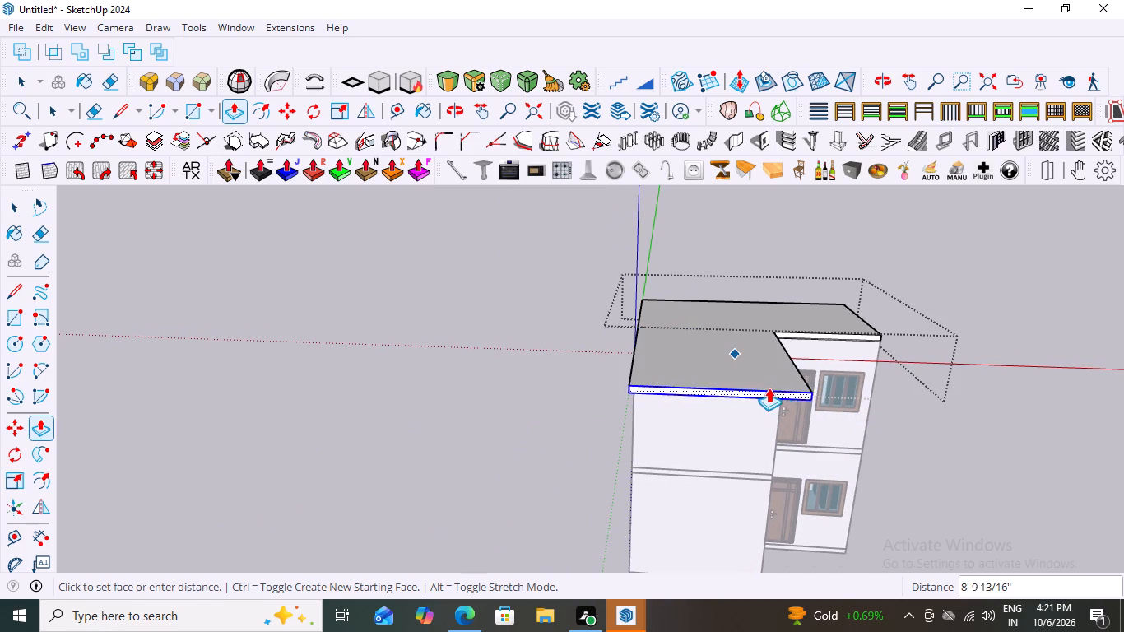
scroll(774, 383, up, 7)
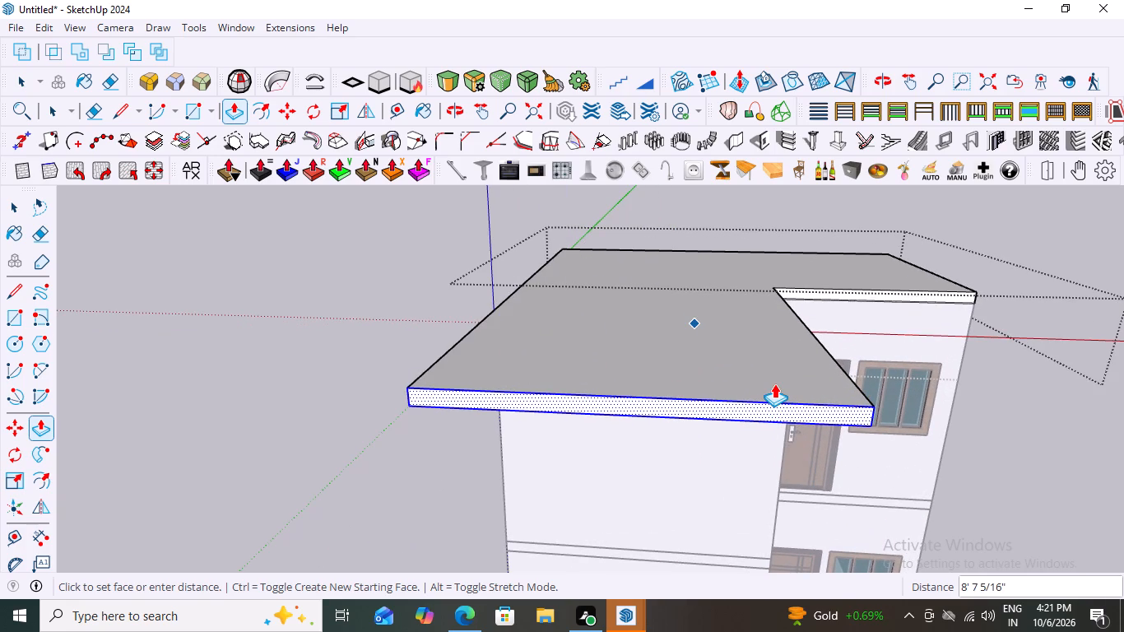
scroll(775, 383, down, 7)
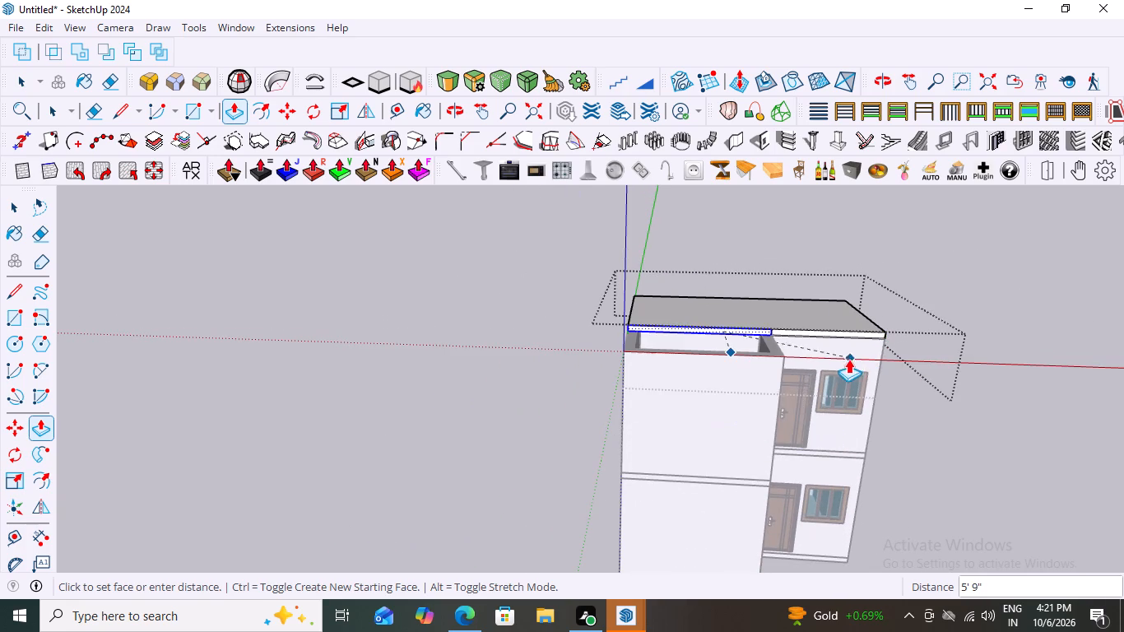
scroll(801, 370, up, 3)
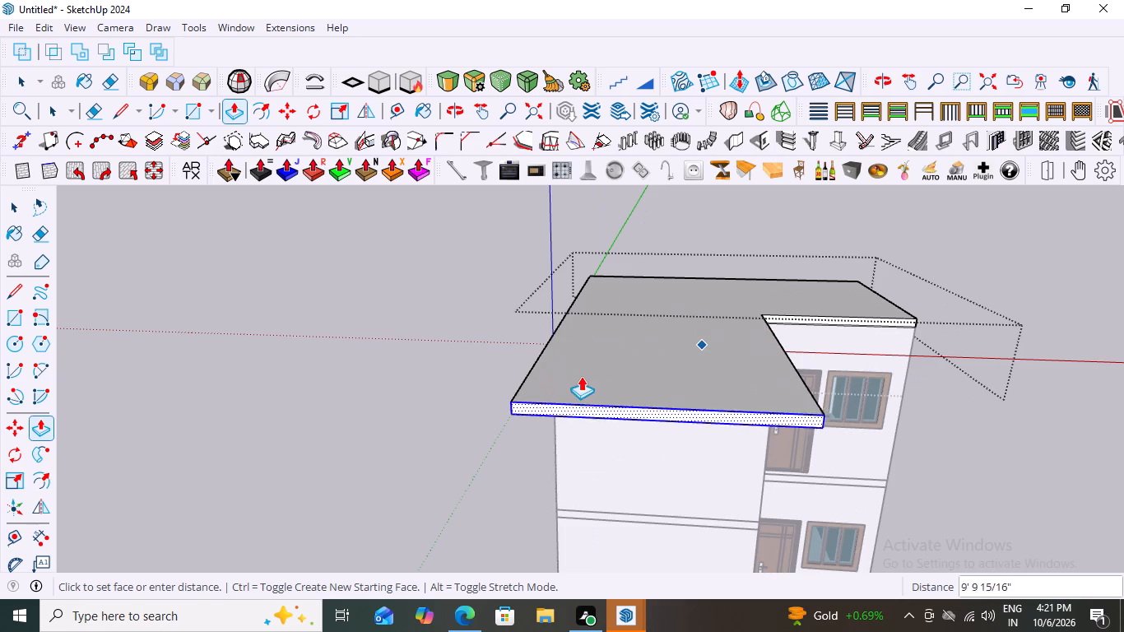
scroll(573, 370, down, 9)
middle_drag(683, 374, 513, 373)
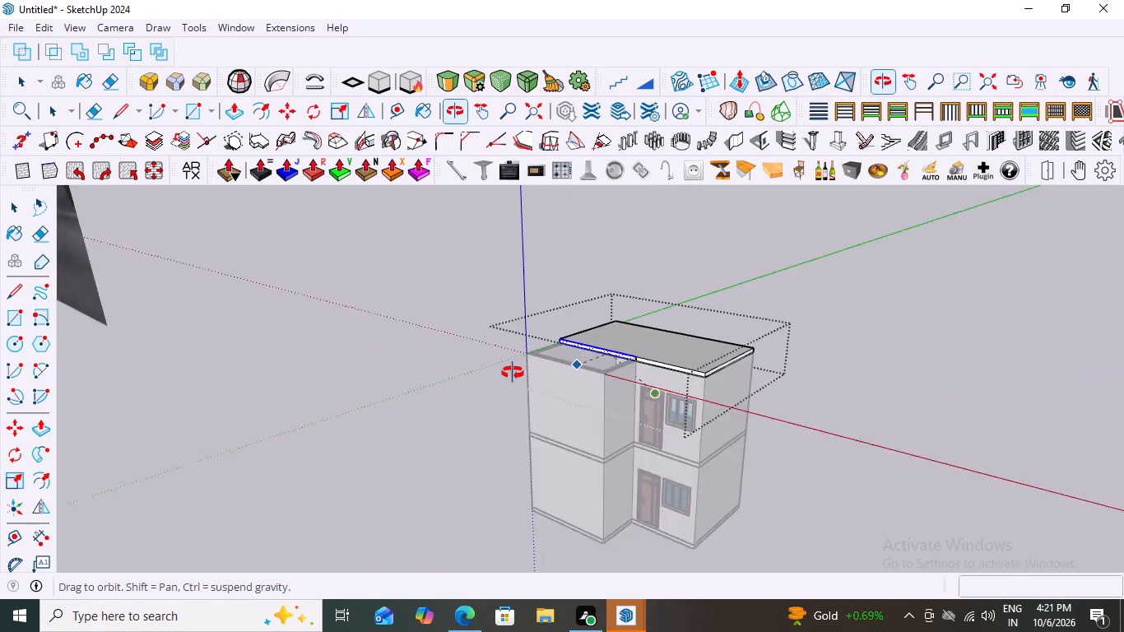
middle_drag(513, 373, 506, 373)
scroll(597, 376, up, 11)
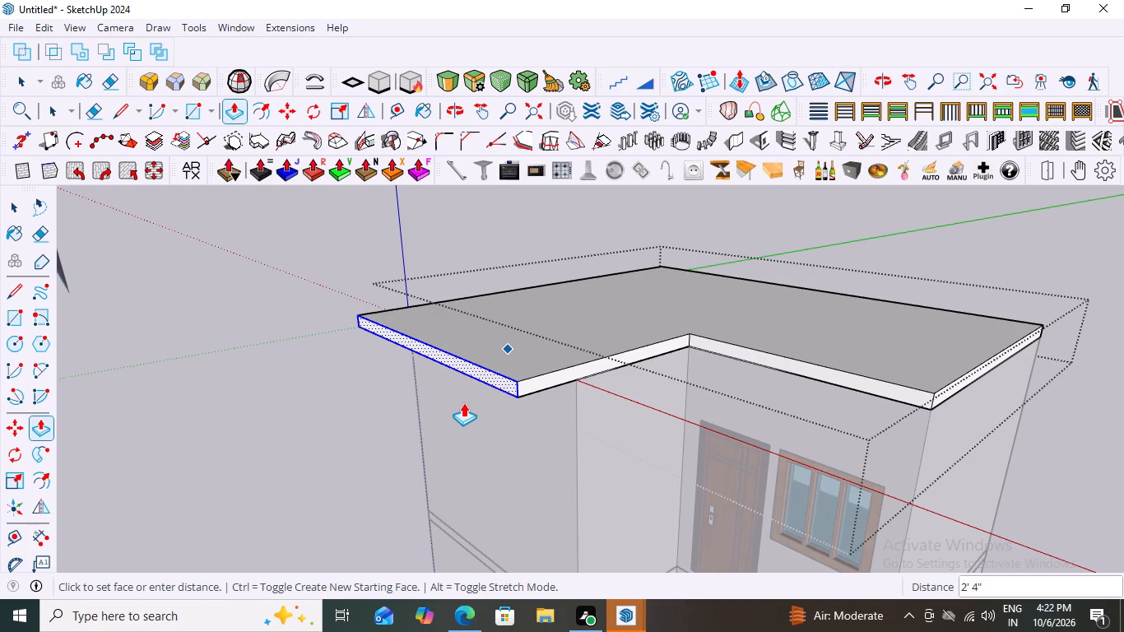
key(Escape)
Draw an 11' 6" by 6" rectangle over the roof slab's front edge face and close the slab group.
scroll(983, 471, down, 4)
scroll(847, 444, down, 3)
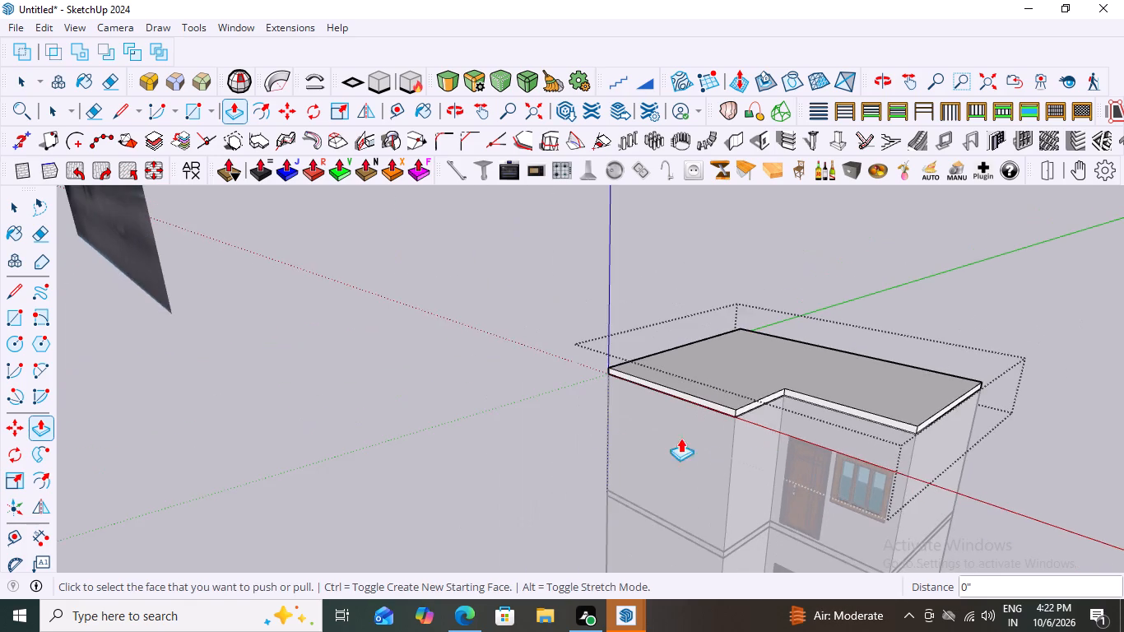
scroll(577, 423, down, 4)
scroll(927, 478, down, 2)
middle_drag(597, 413, 680, 439)
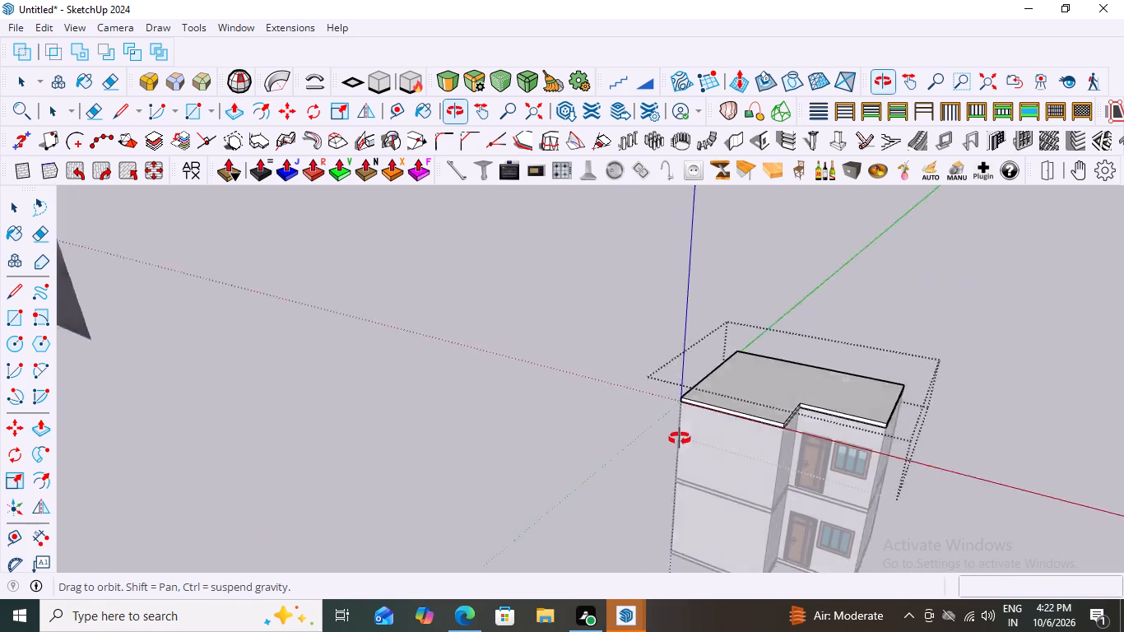
middle_drag(680, 439, 769, 405)
scroll(761, 352, up, 8)
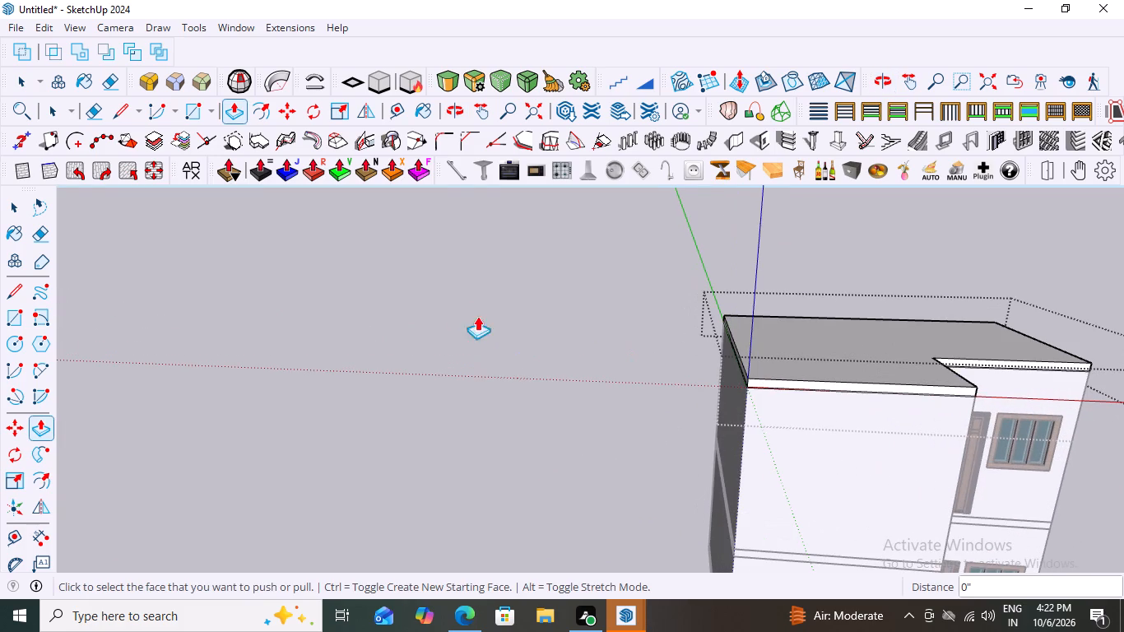
key(space)
scroll(362, 309, down, 7)
scroll(629, 350, up, 3)
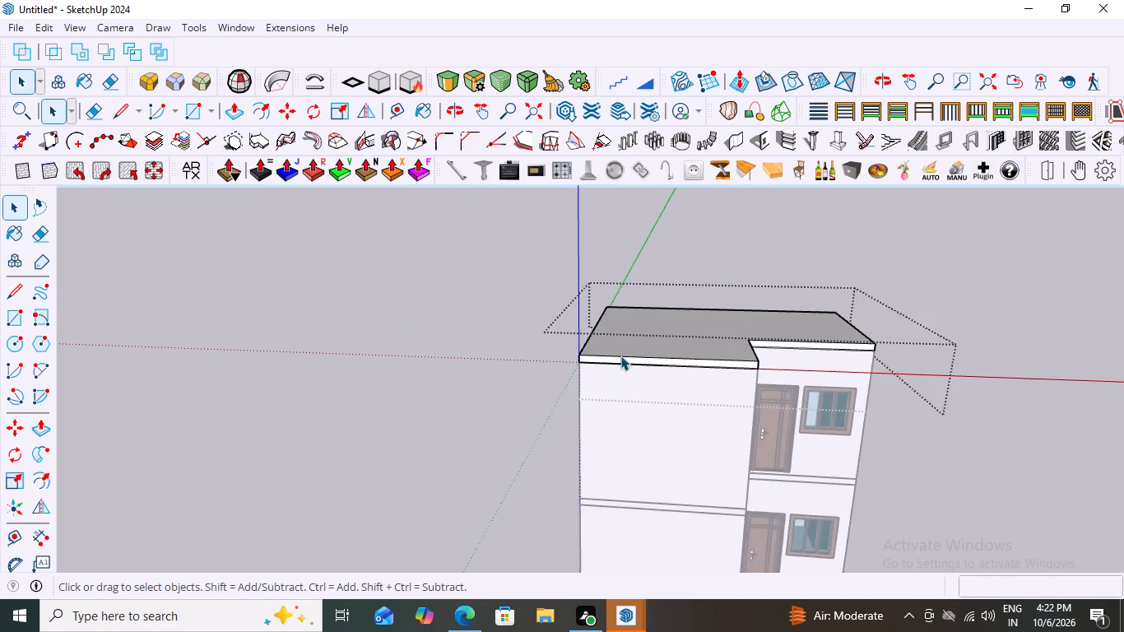
scroll(620, 355, up, 2)
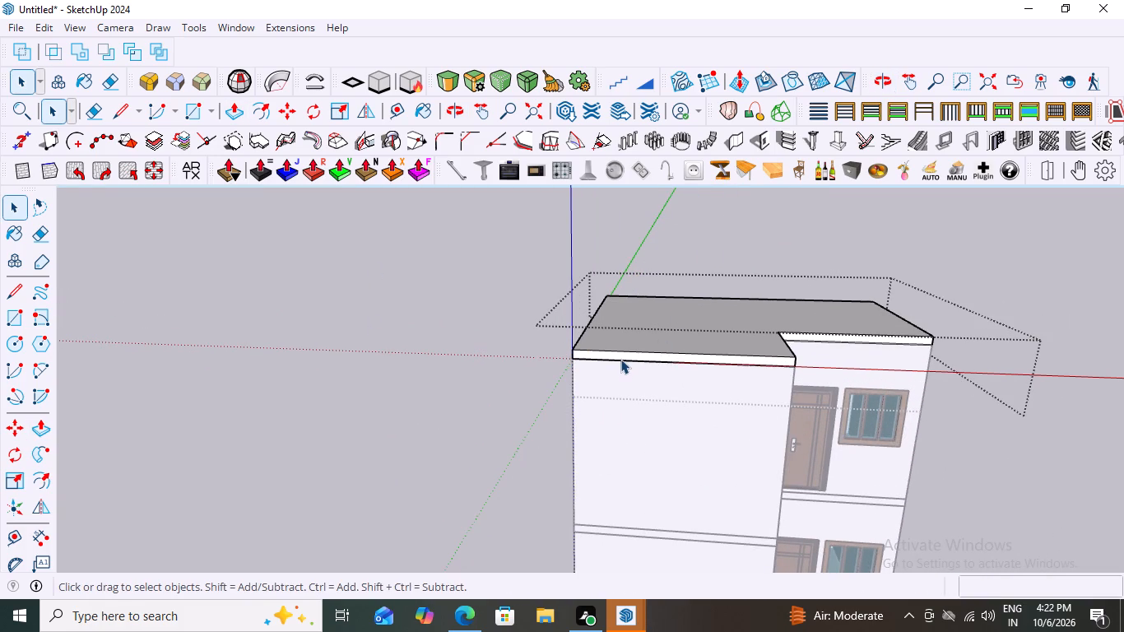
click(620, 359)
double_click(624, 356)
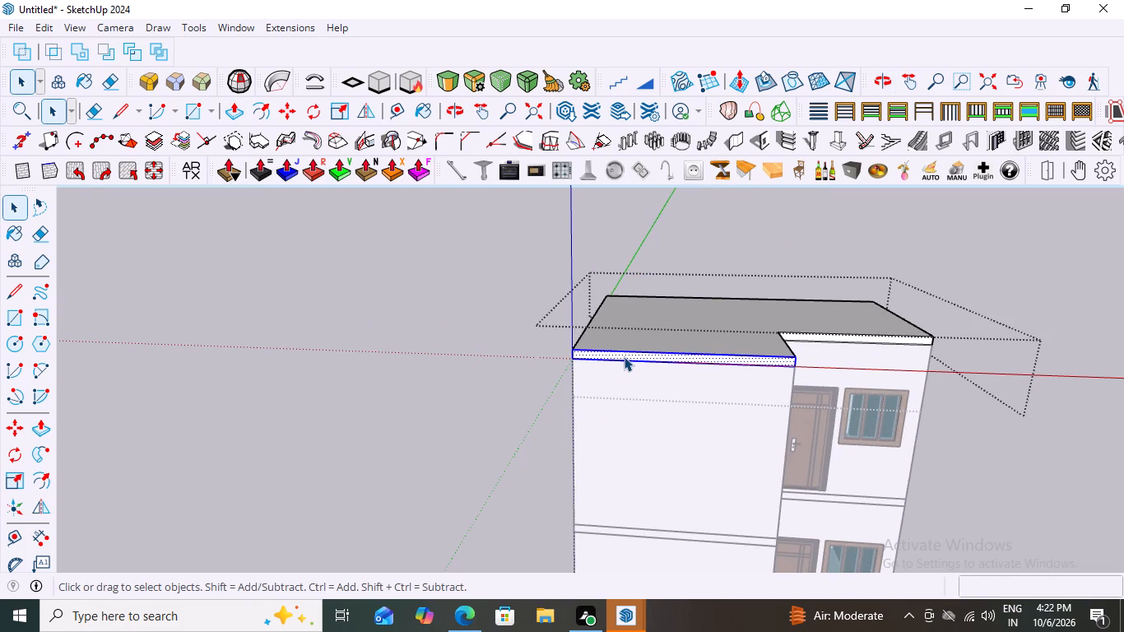
click(624, 356)
click(624, 356)
click(624, 356)
key(r)
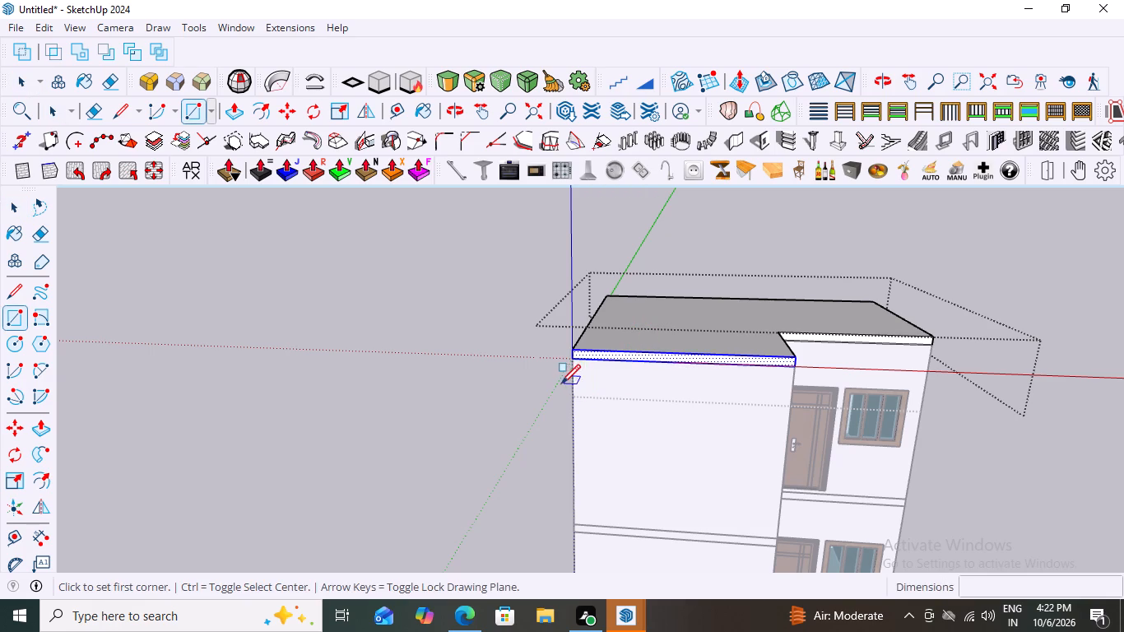
scroll(598, 382, up, 7)
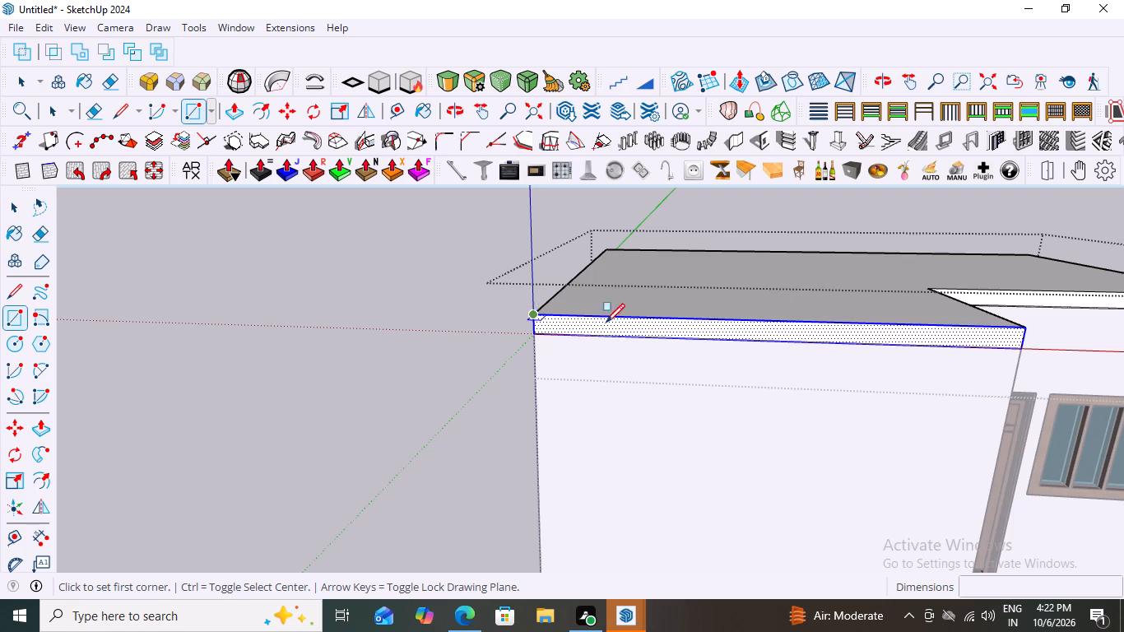
click(532, 315)
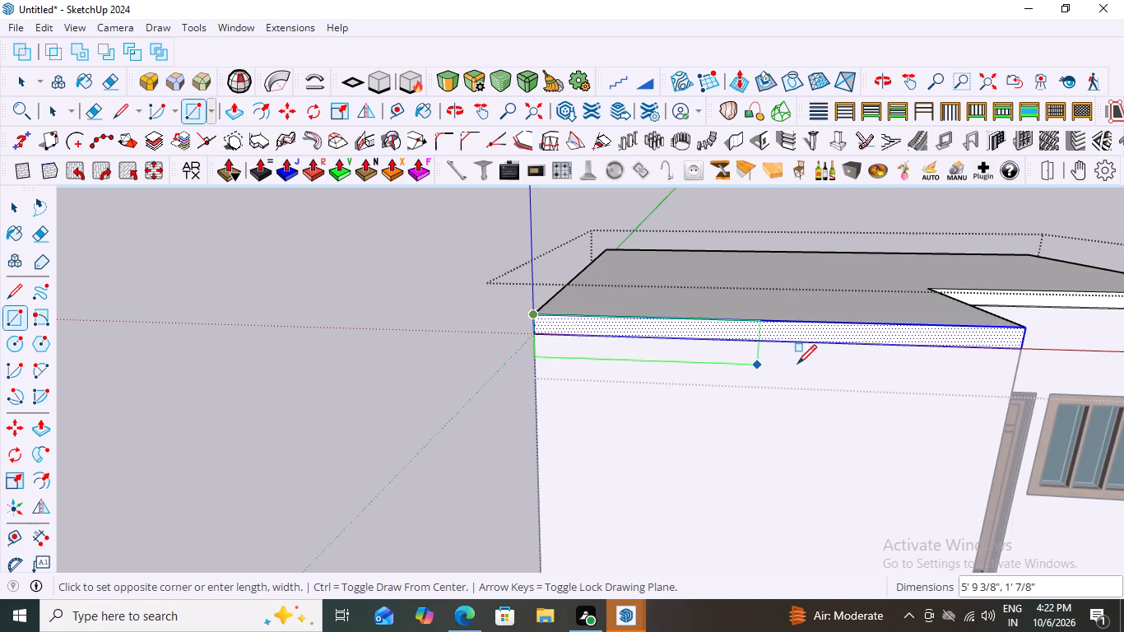
click(1022, 352)
scroll(323, 330, down, 7)
key(space)
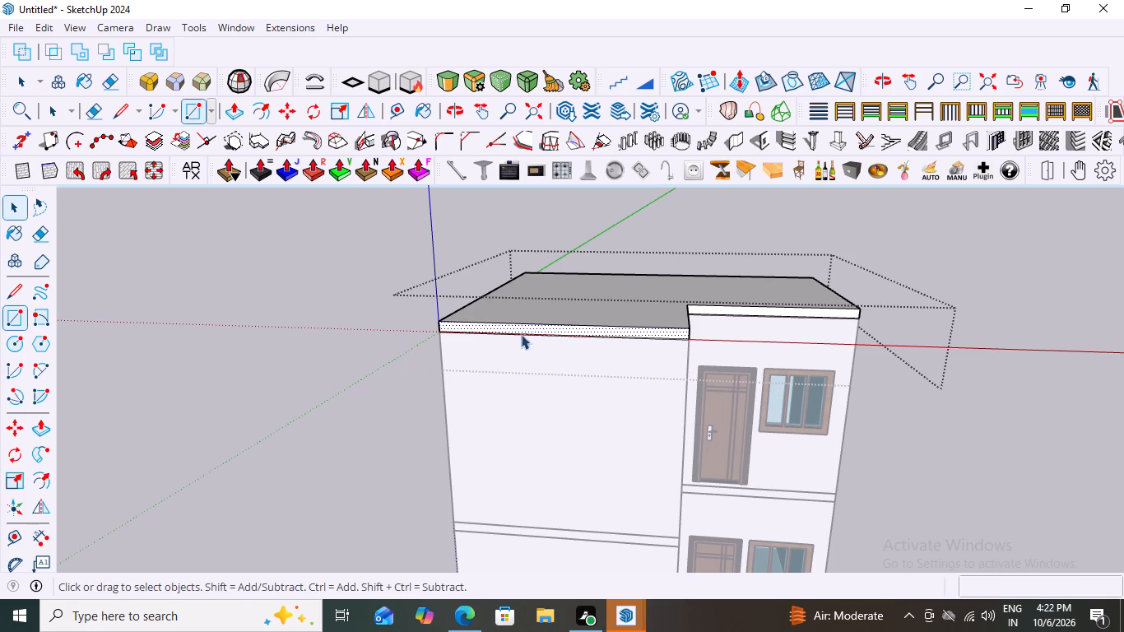
double_click(536, 328)
click(536, 328)
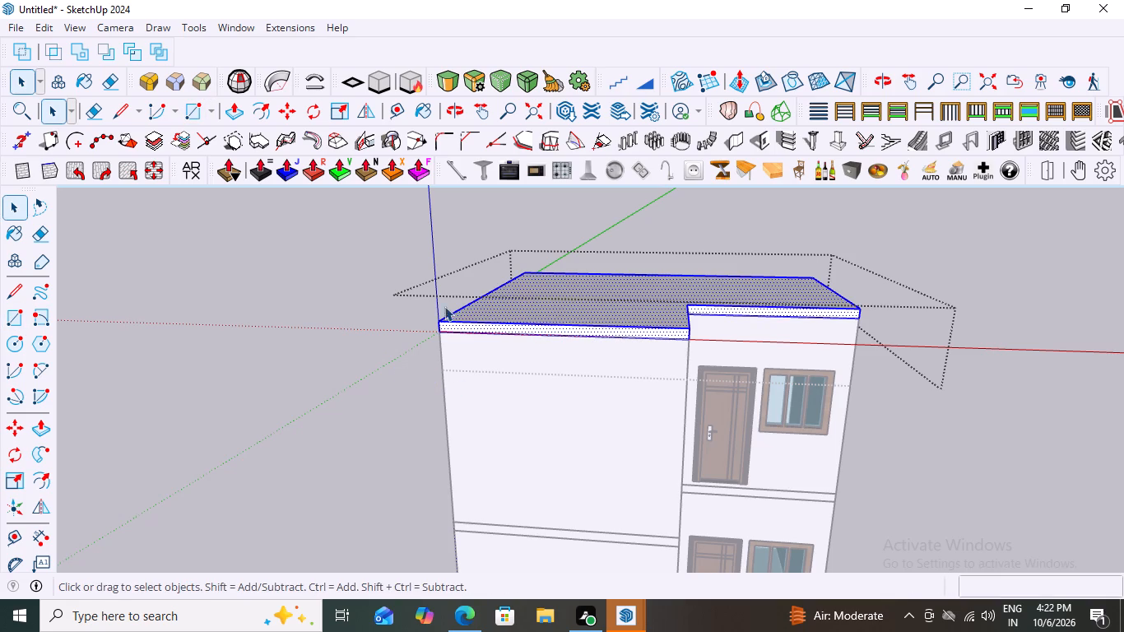
click(314, 310)
Reopen the roof slab group and extend its front edge face outward 2.5' with Joint Push Pull.
scroll(562, 346, up, 2)
click(580, 330)
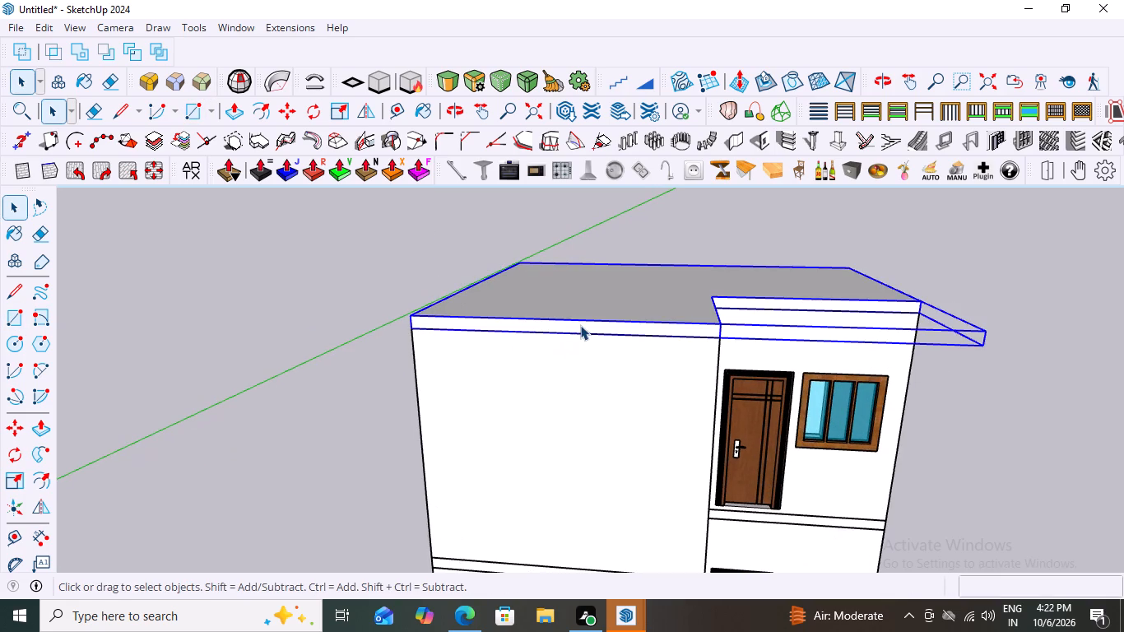
double_click(580, 325)
click(580, 325)
click(580, 325)
click(580, 325)
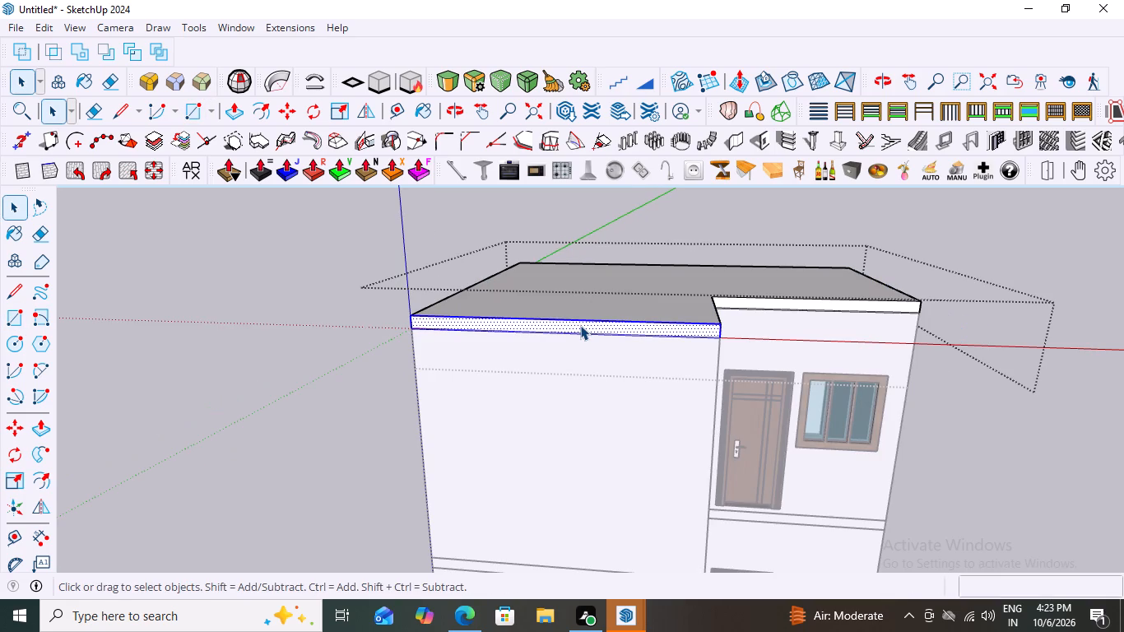
click(580, 325)
double_click(580, 325)
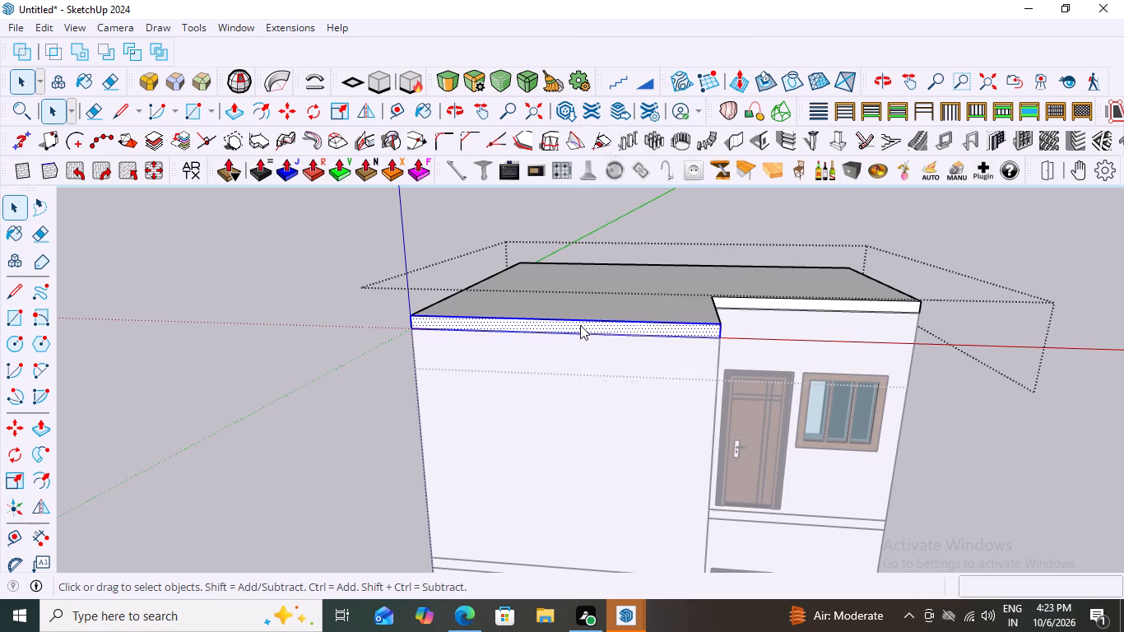
right_click(580, 325)
click(629, 159)
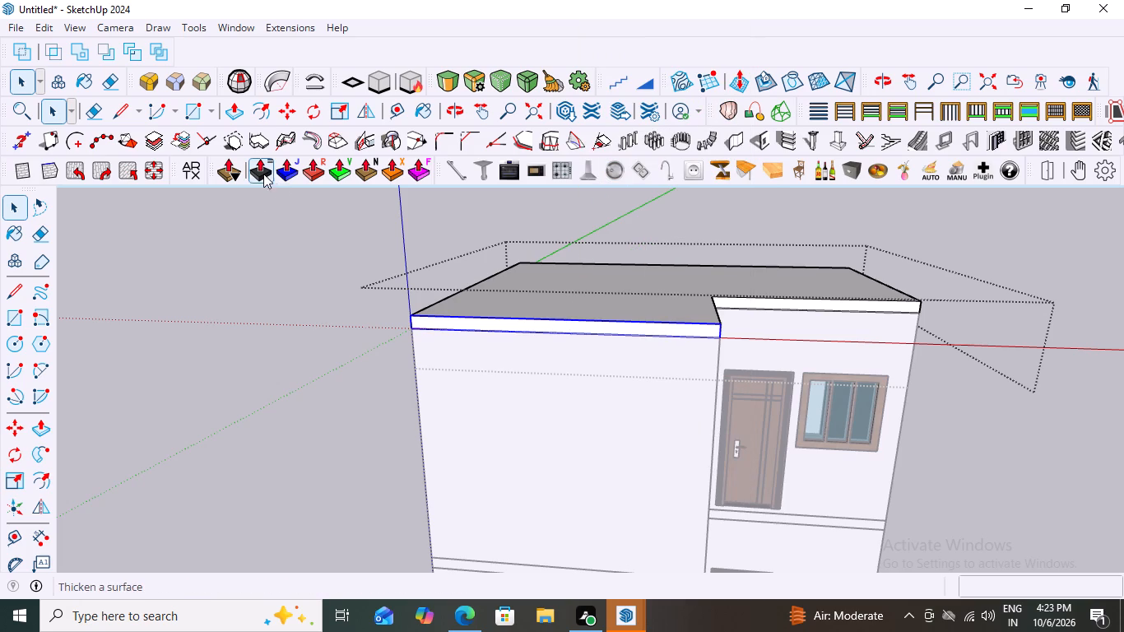
click(289, 169)
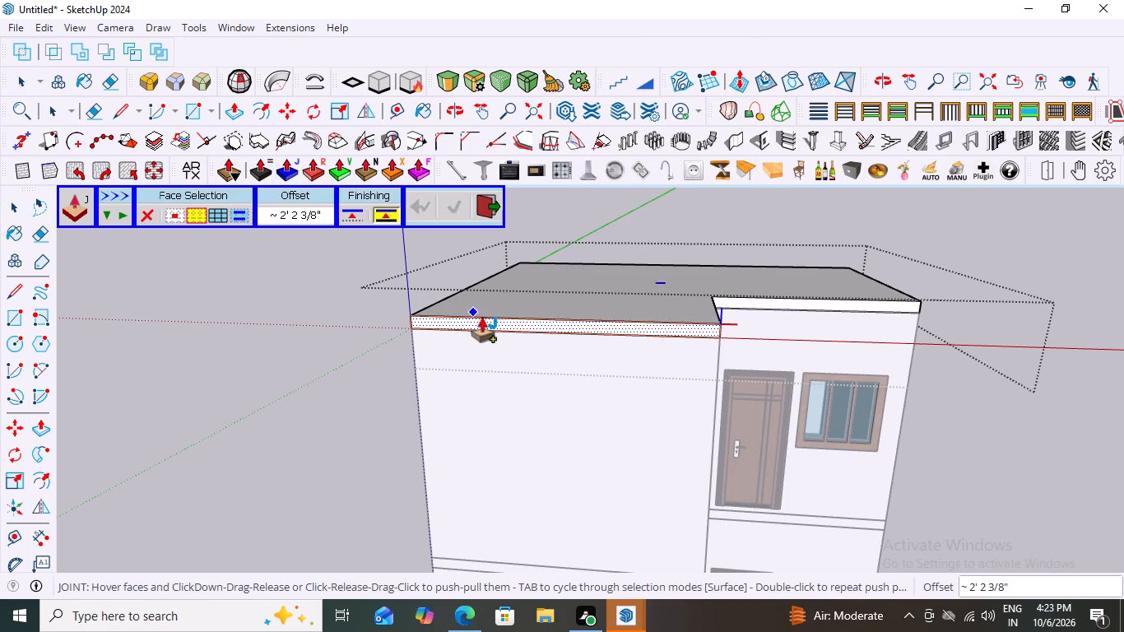
click(492, 317)
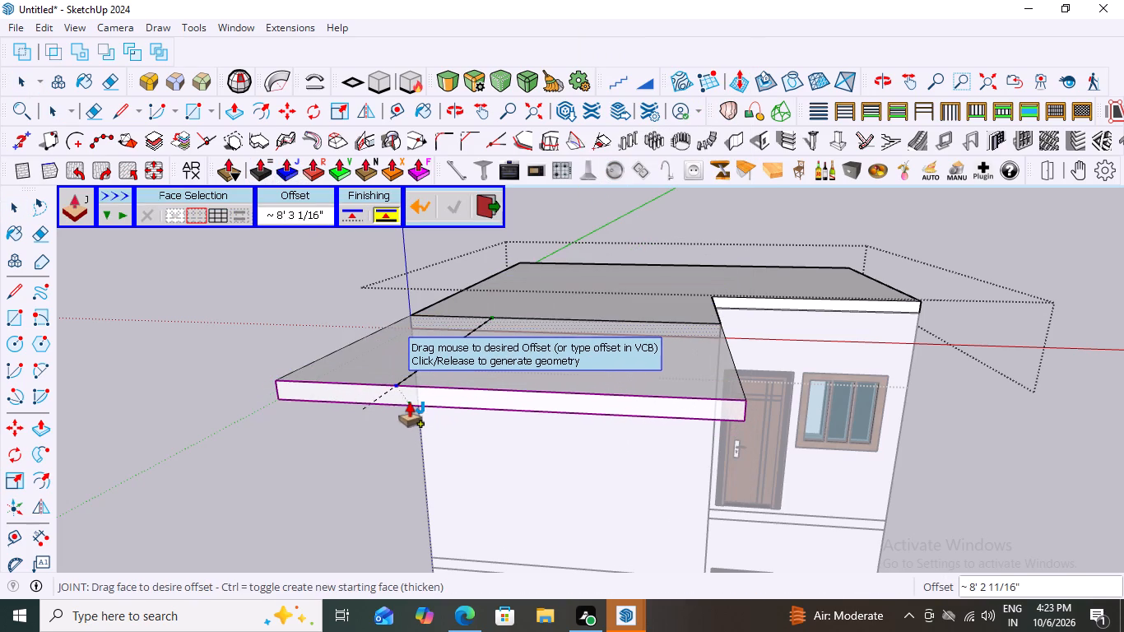
key(2)
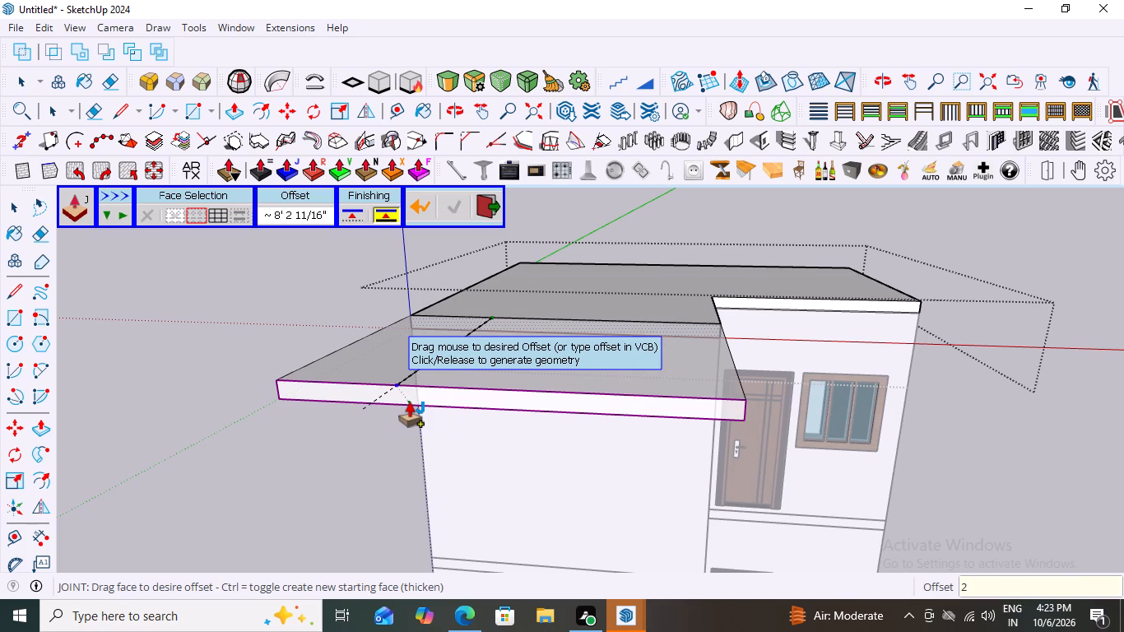
key(period)
key(5)
key(apostrophe)
key(Return)
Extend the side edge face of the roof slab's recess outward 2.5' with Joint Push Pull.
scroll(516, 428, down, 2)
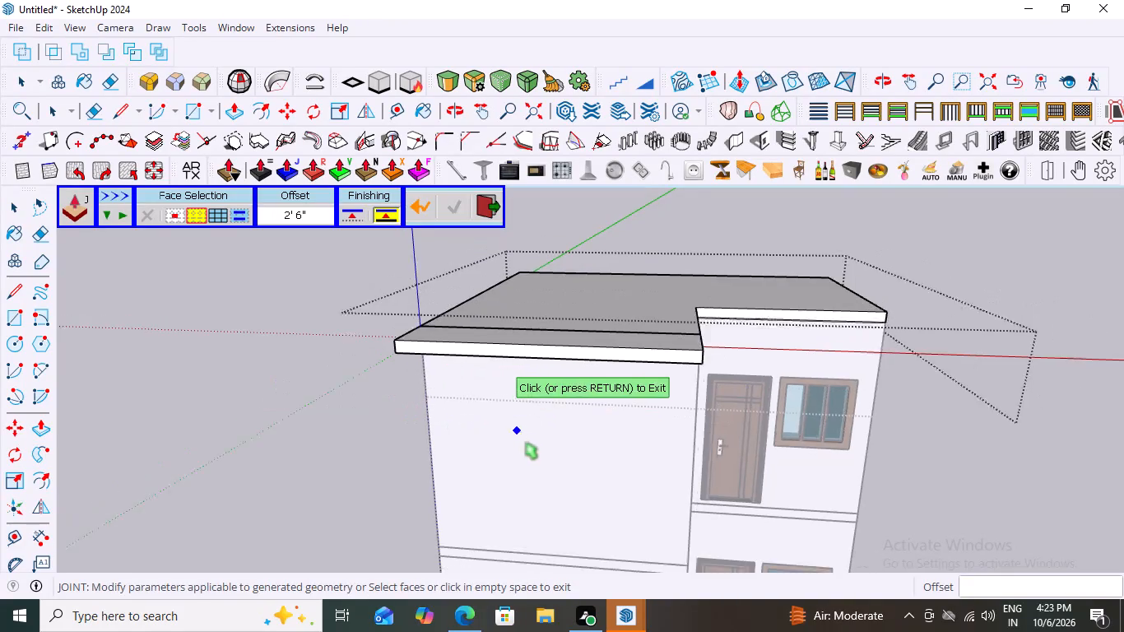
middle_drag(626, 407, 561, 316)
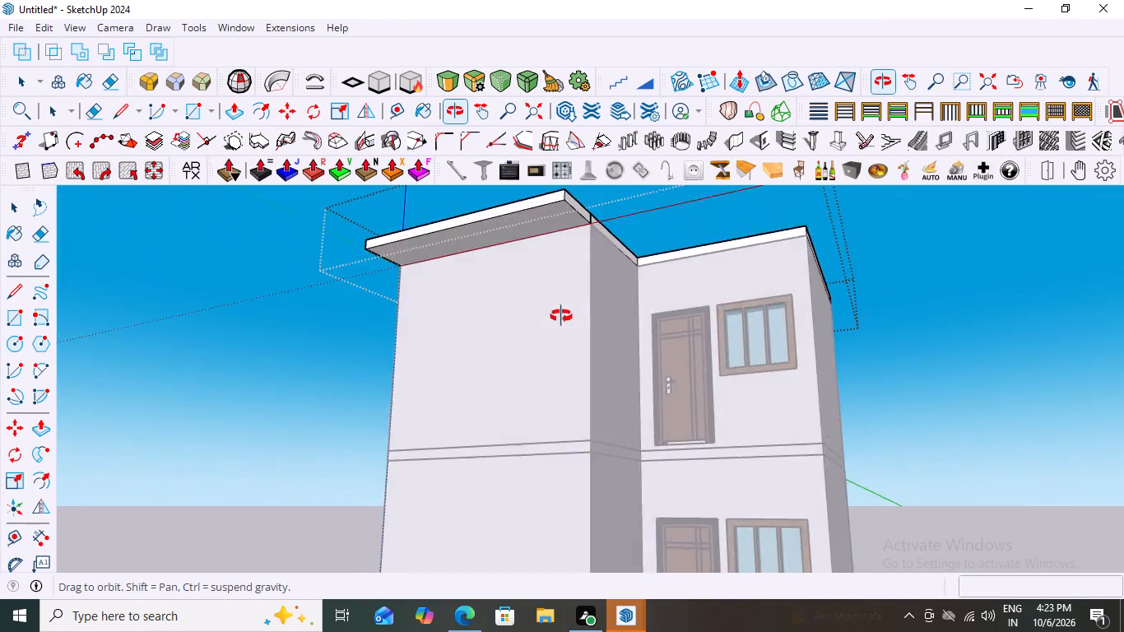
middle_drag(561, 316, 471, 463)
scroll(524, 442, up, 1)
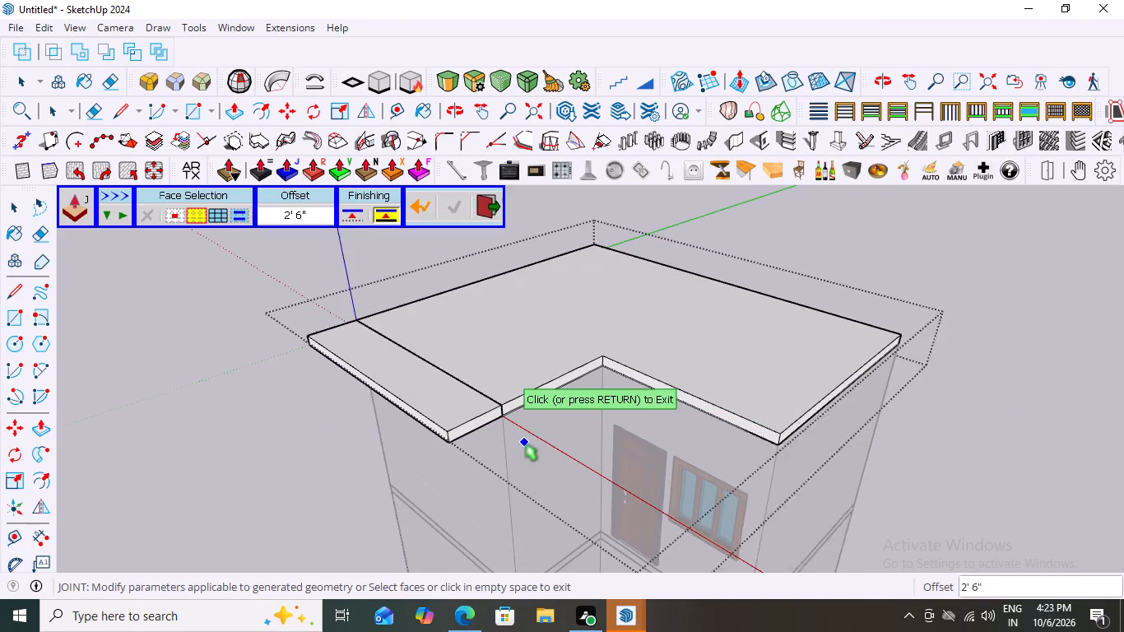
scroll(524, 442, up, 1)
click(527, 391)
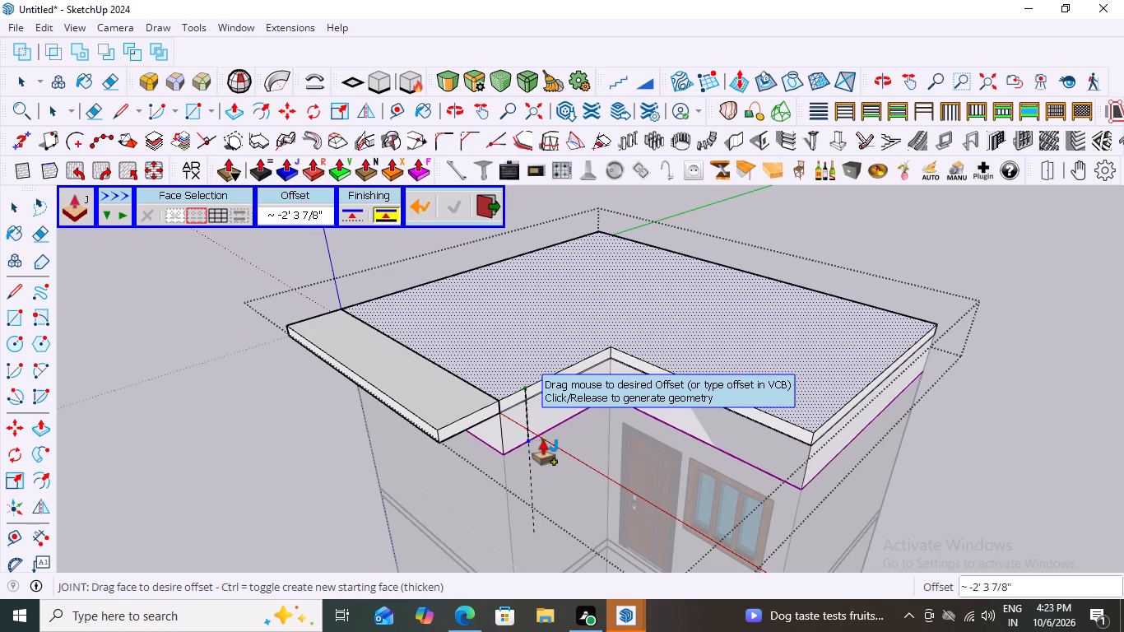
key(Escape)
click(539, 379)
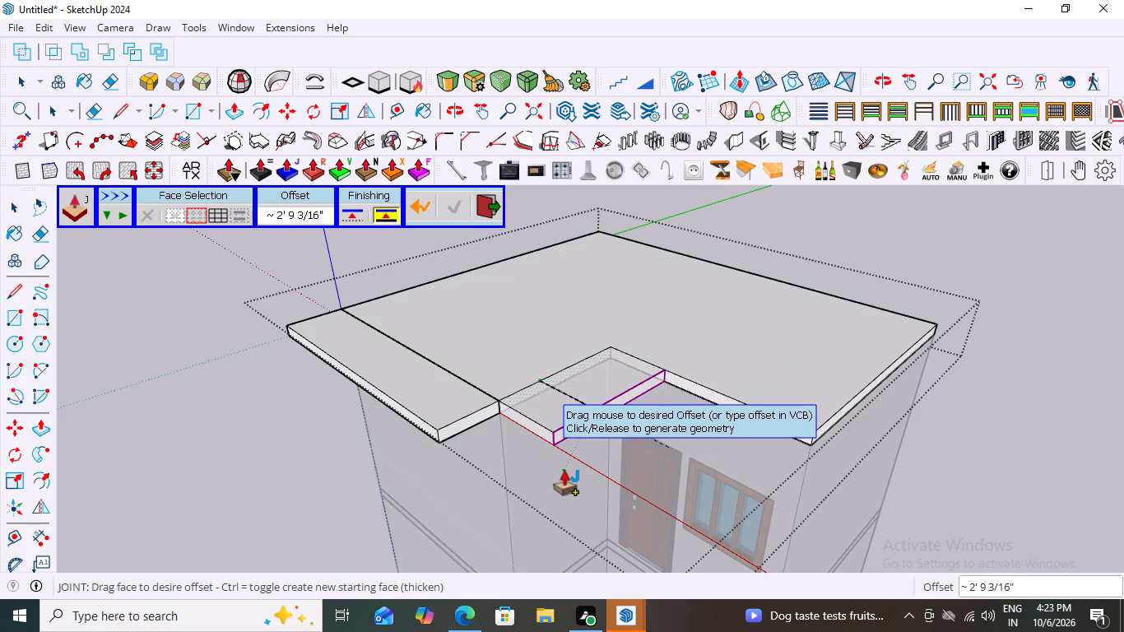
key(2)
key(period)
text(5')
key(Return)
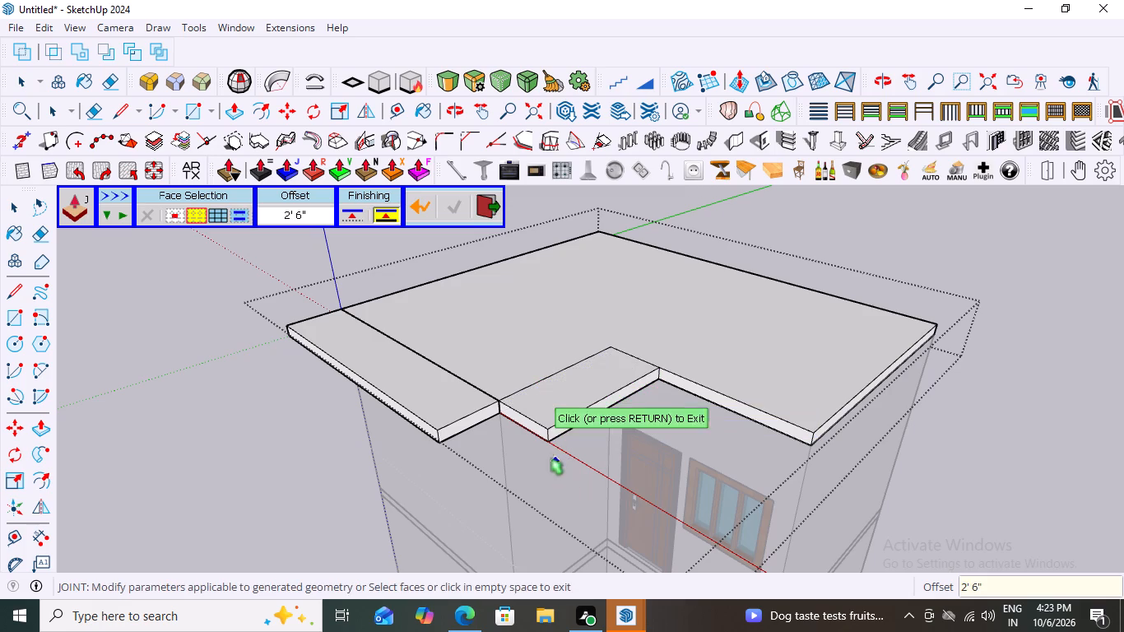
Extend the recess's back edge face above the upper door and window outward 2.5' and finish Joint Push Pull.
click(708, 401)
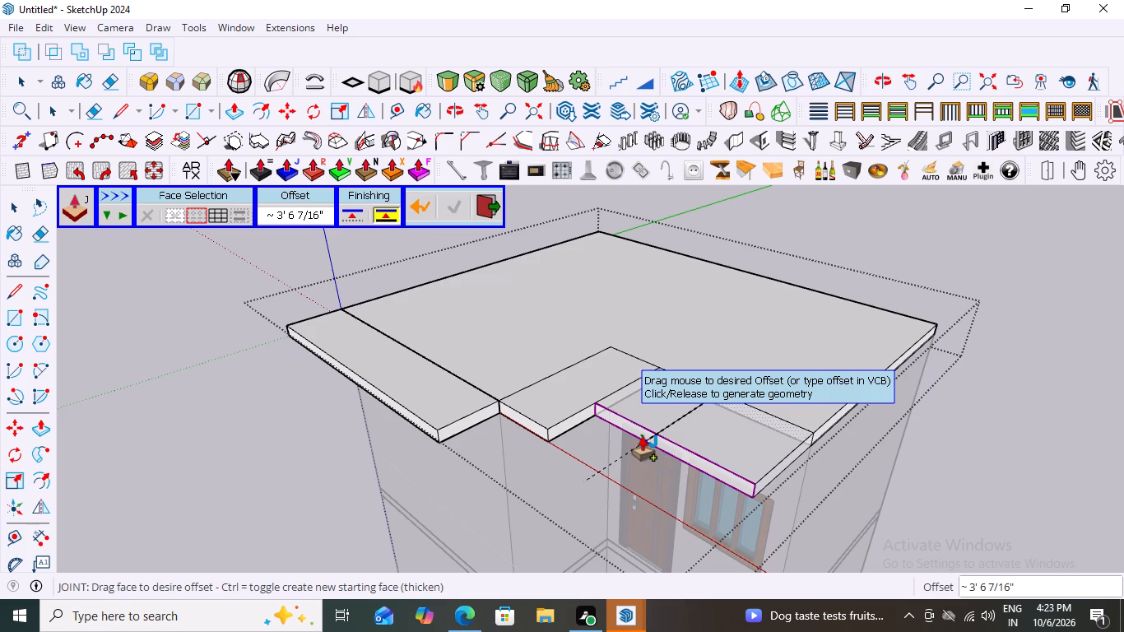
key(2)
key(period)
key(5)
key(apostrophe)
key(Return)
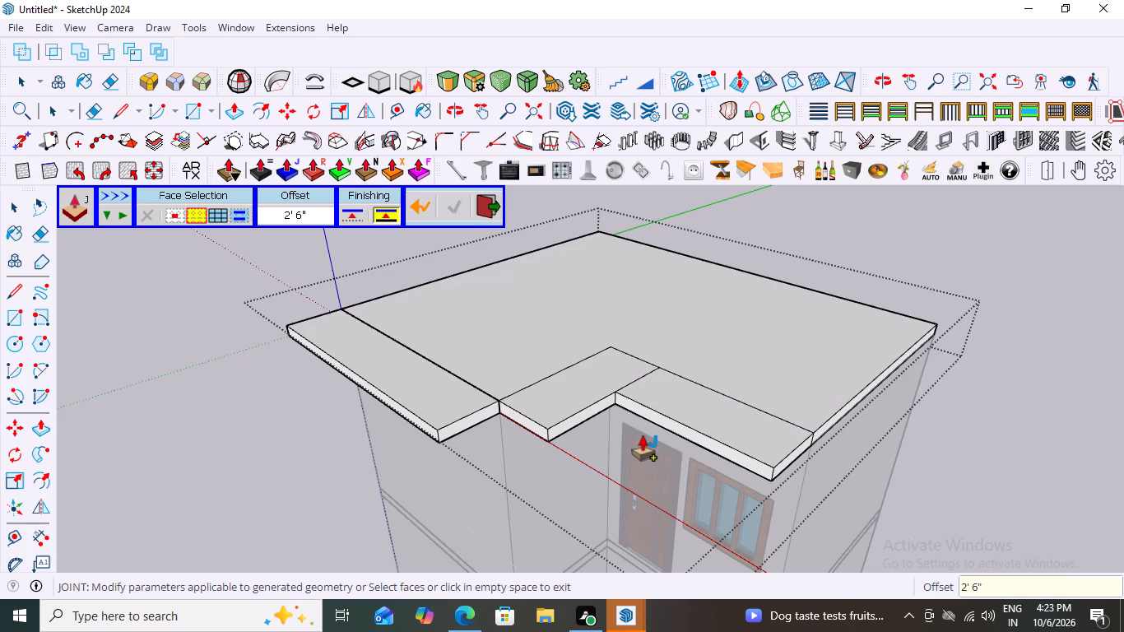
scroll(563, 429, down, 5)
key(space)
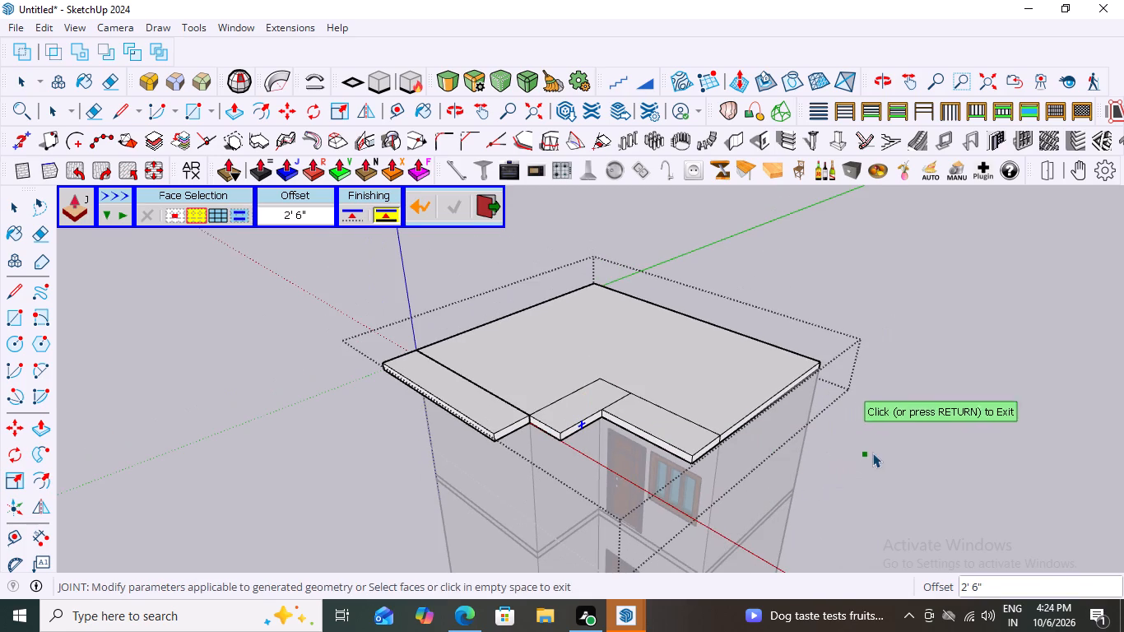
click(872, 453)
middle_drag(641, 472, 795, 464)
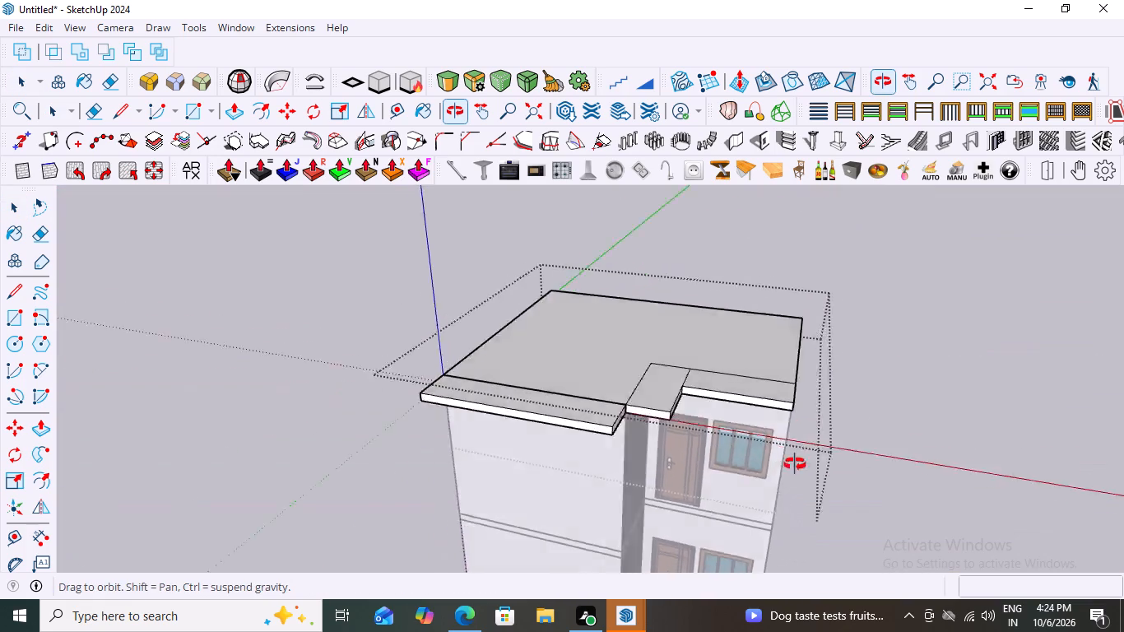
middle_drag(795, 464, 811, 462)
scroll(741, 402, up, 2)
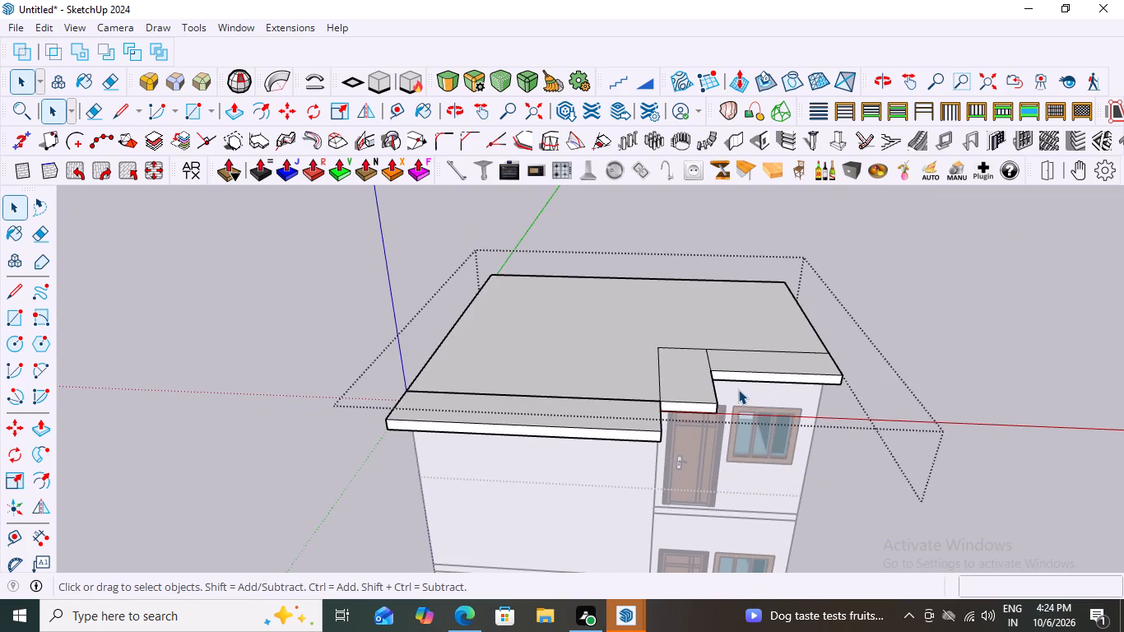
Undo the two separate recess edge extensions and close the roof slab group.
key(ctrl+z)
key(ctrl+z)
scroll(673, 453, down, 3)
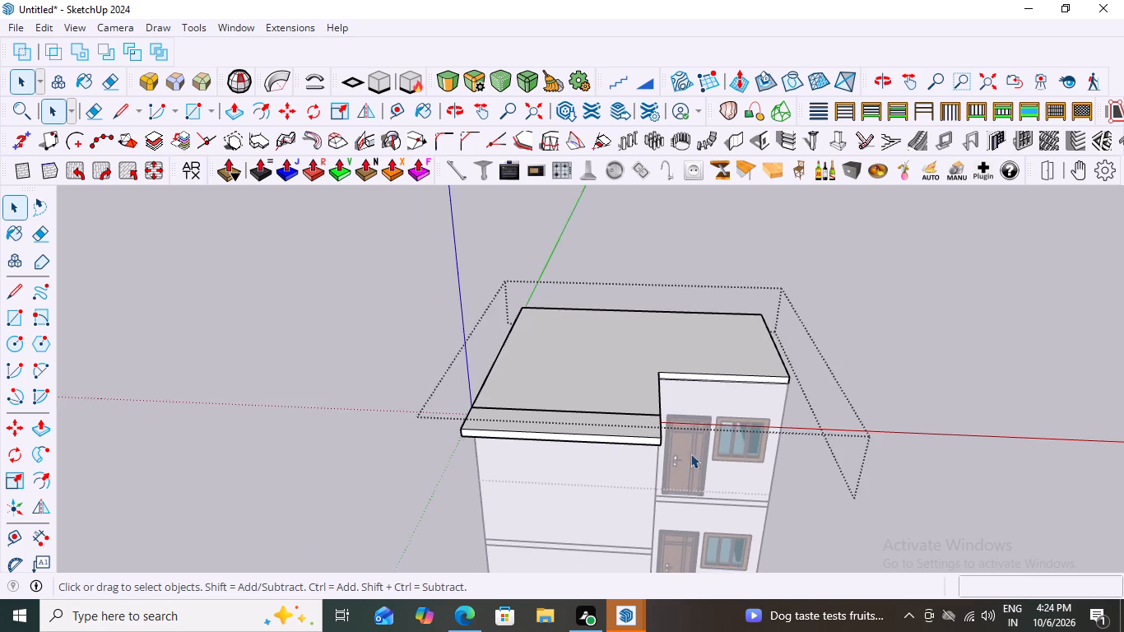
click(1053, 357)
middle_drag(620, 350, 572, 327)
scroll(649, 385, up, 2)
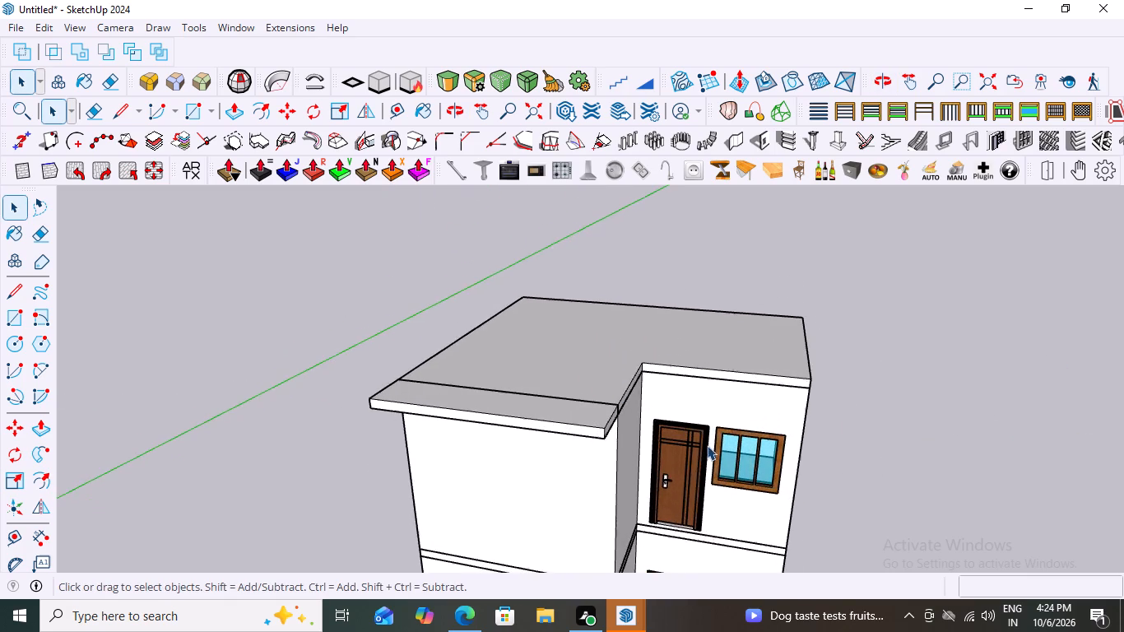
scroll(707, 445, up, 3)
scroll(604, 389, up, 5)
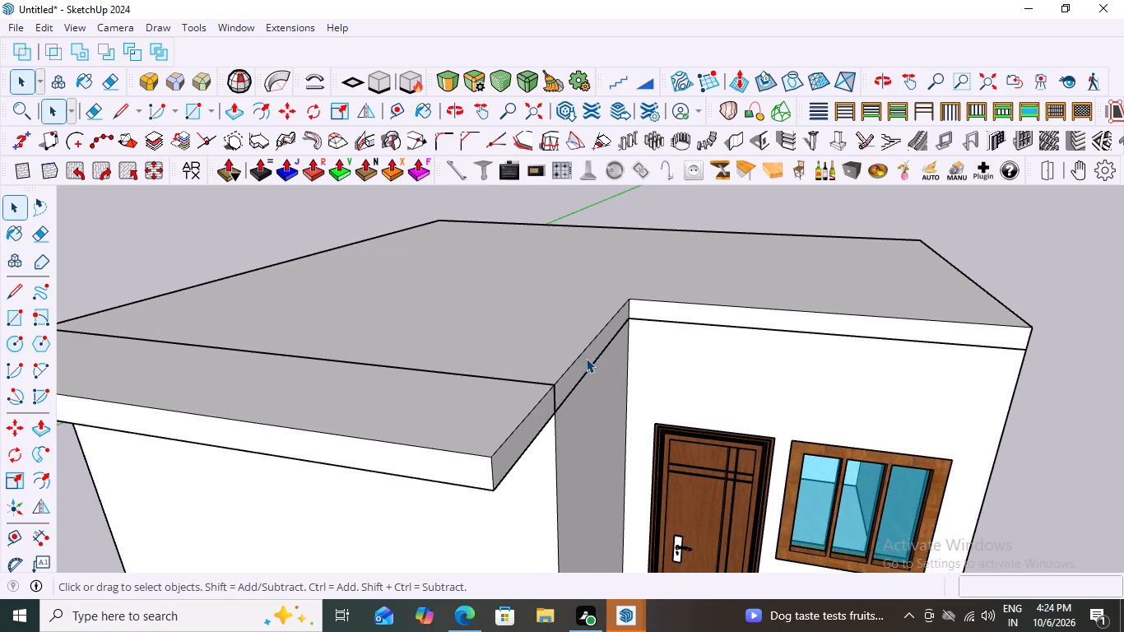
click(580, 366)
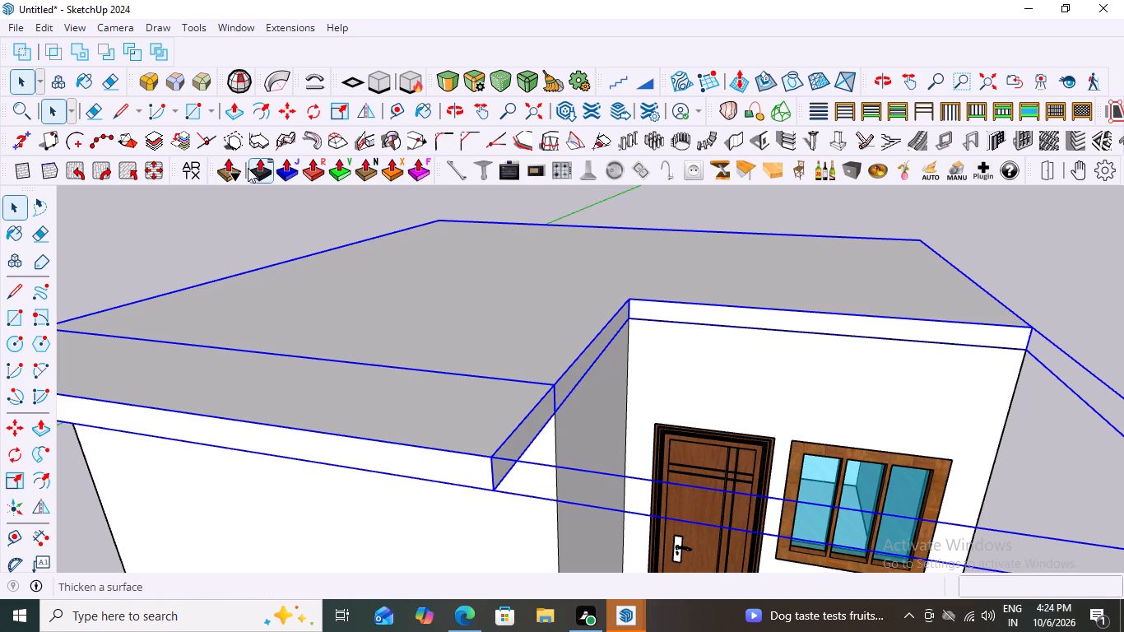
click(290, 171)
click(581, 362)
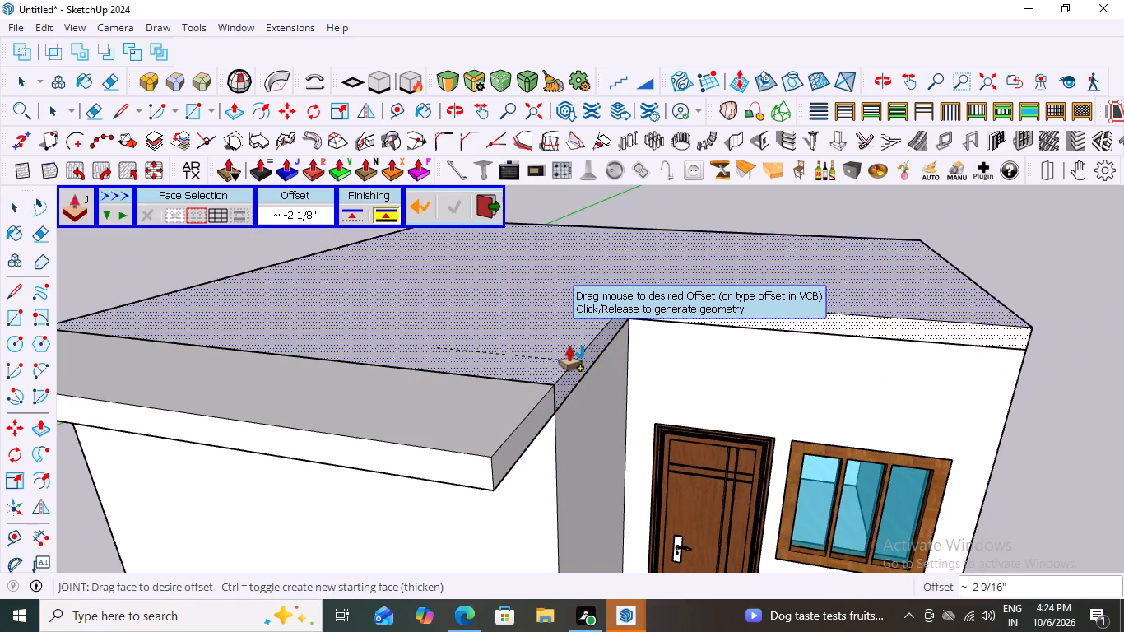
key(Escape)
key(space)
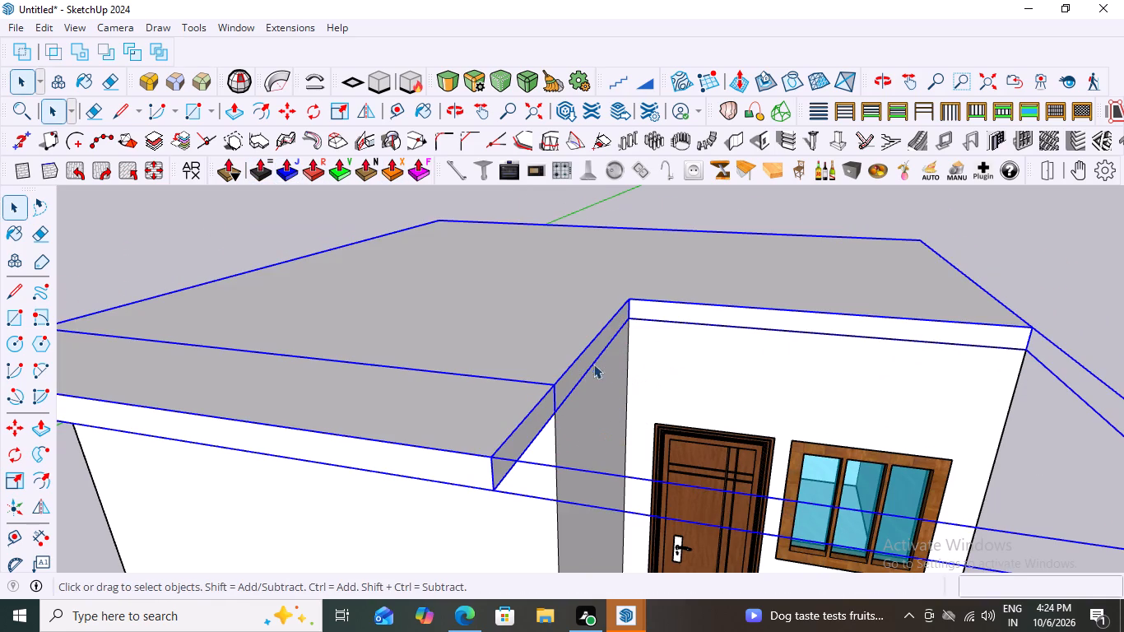
Reopen the roof slab group and extend the recess's side and back edge faces together outward 2.5' with Joint Push Pull.
click(586, 360)
click(586, 360)
click(586, 360)
click(586, 360)
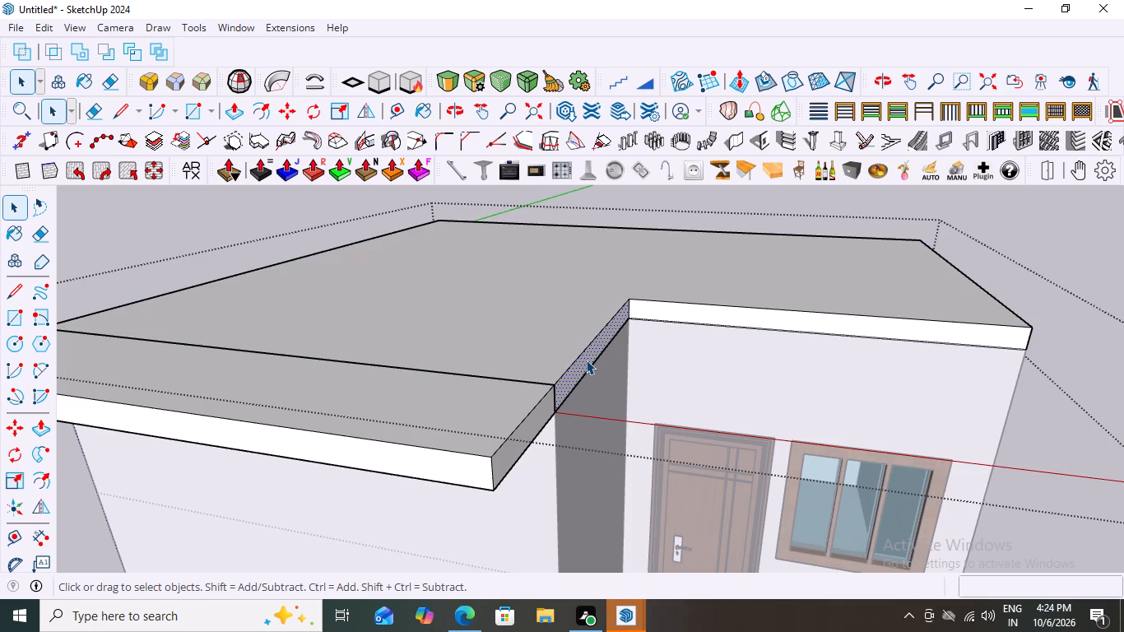
shift+click(748, 316)
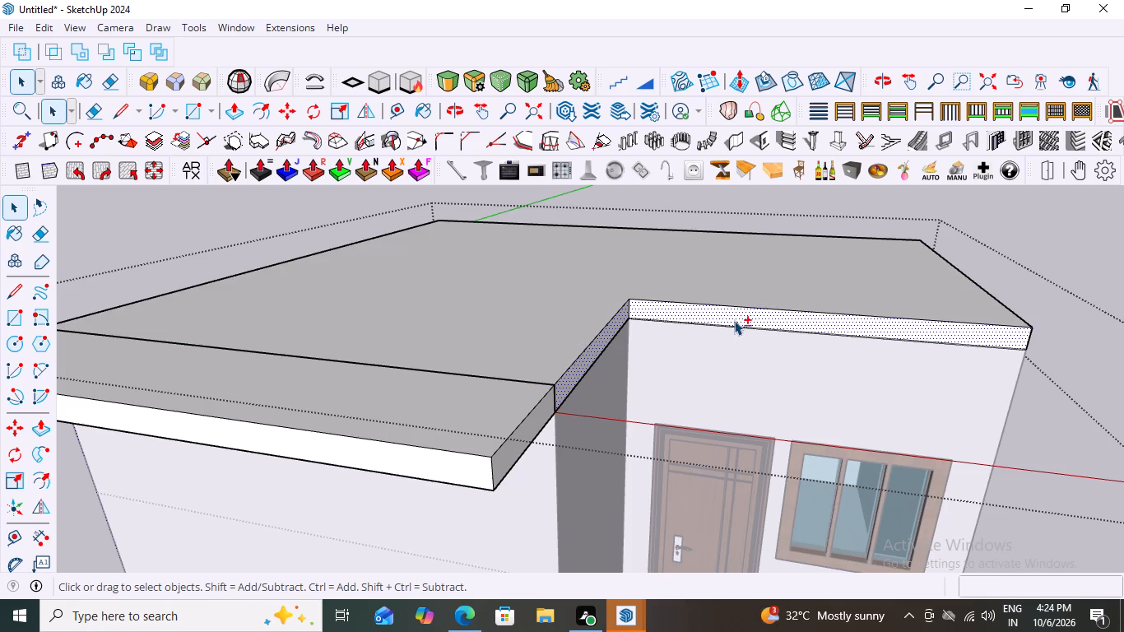
click(288, 167)
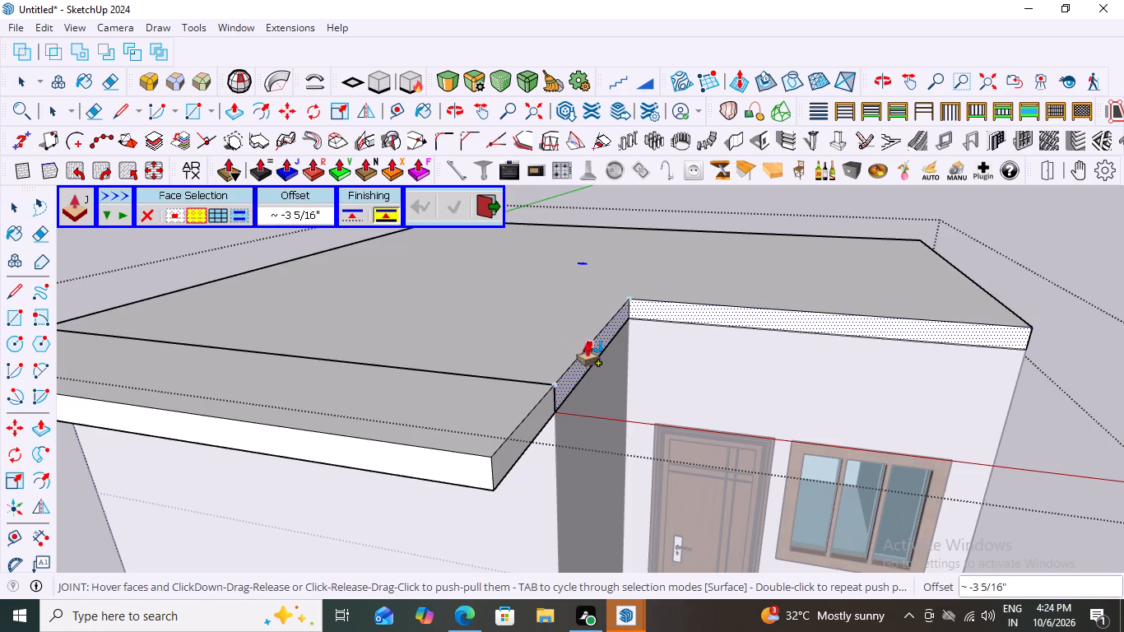
click(581, 362)
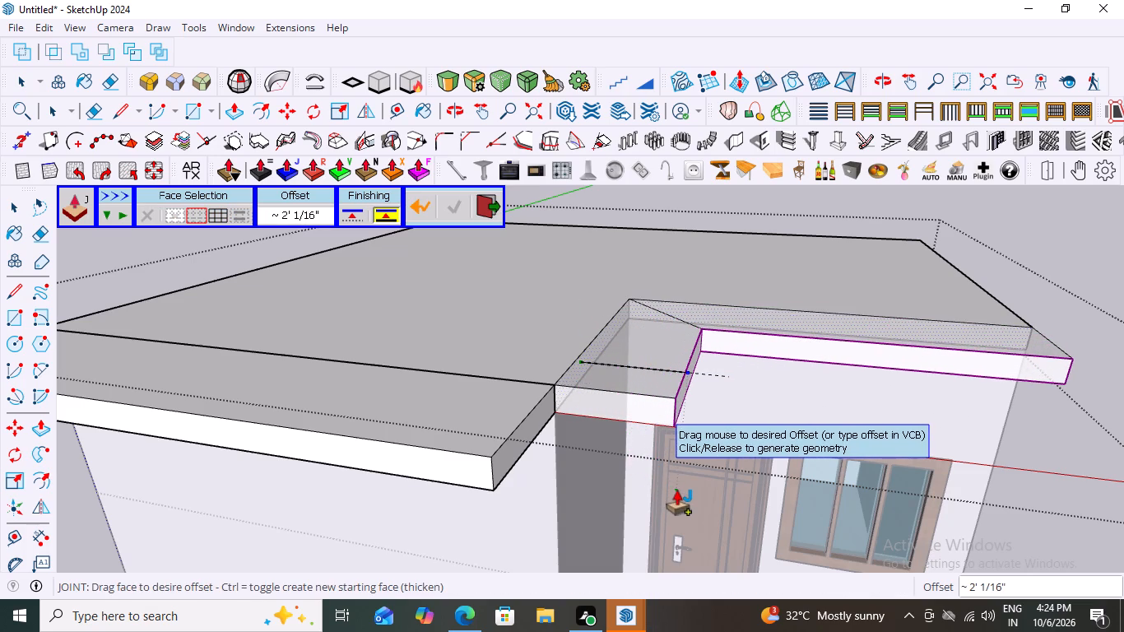
key(2)
key(period)
text(5')
key(Return)
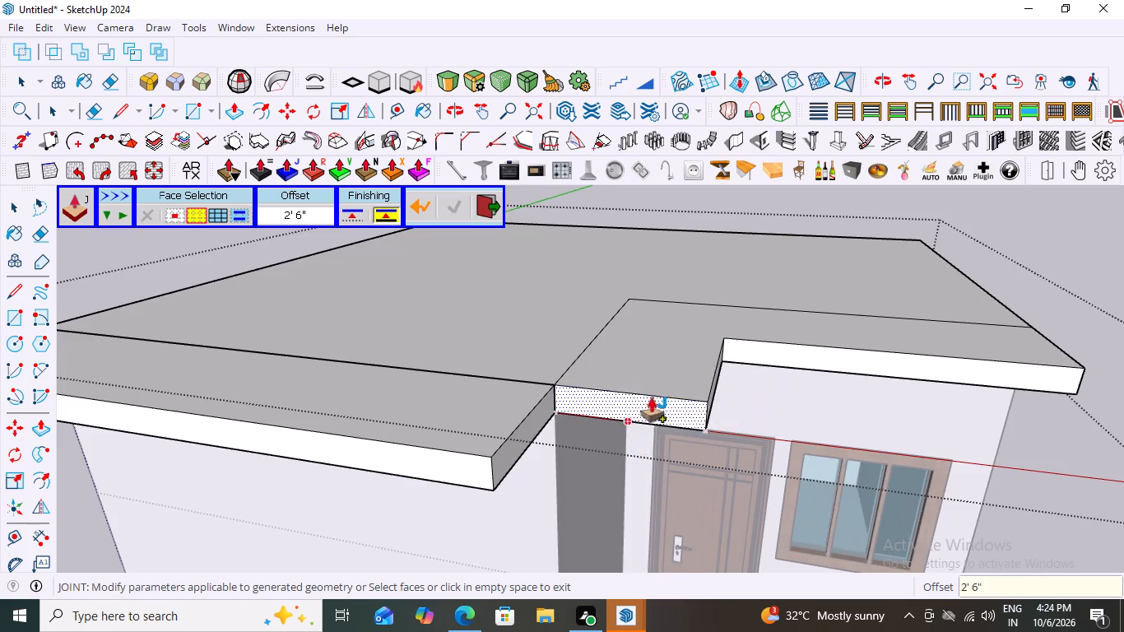
Examine the recess overhang from below and above, and where it meets the front overhang.
scroll(653, 397, down, 2)
scroll(710, 457, down, 2)
scroll(778, 500, down, 2)
middle_drag(814, 458, 823, 275)
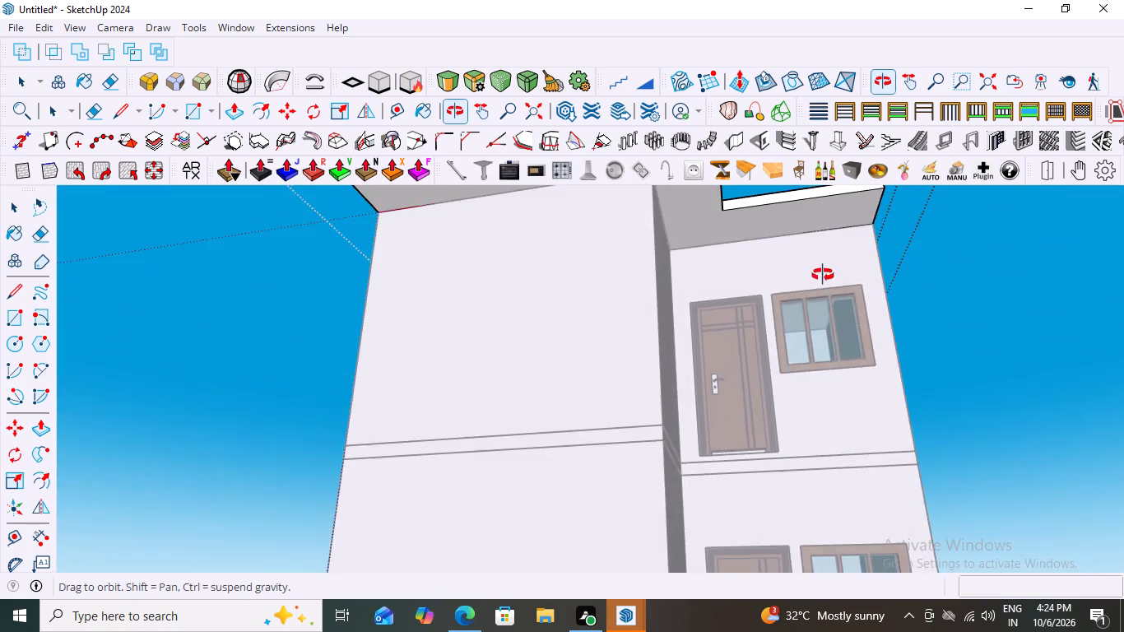
middle_drag(823, 275, 777, 411)
middle_drag(697, 448, 722, 483)
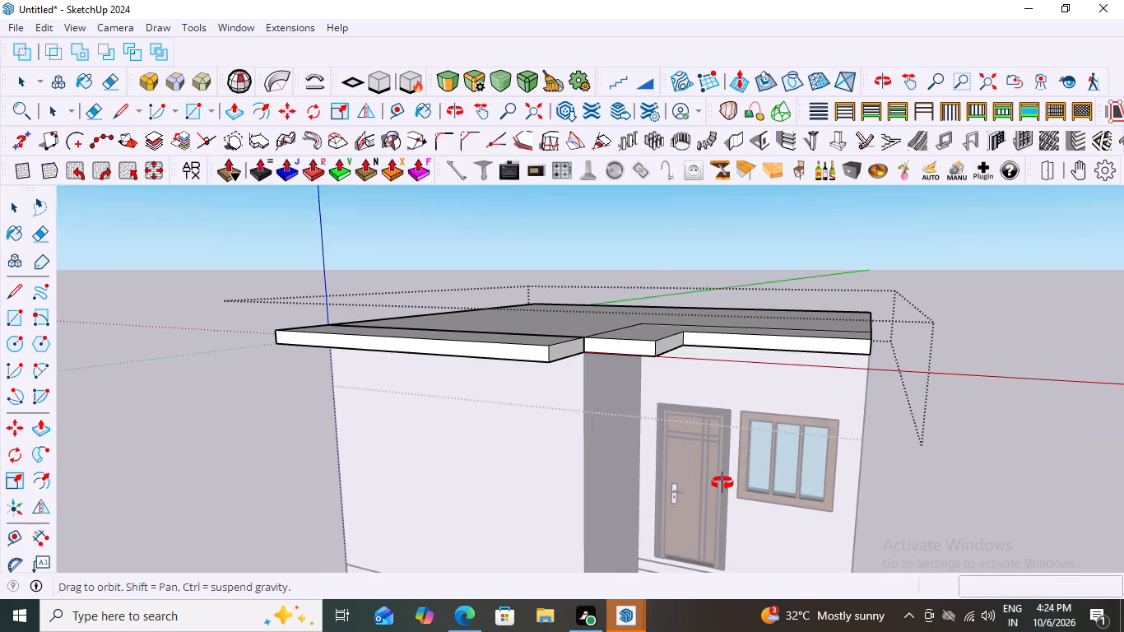
middle_drag(722, 483, 760, 540)
scroll(683, 507, up, 7)
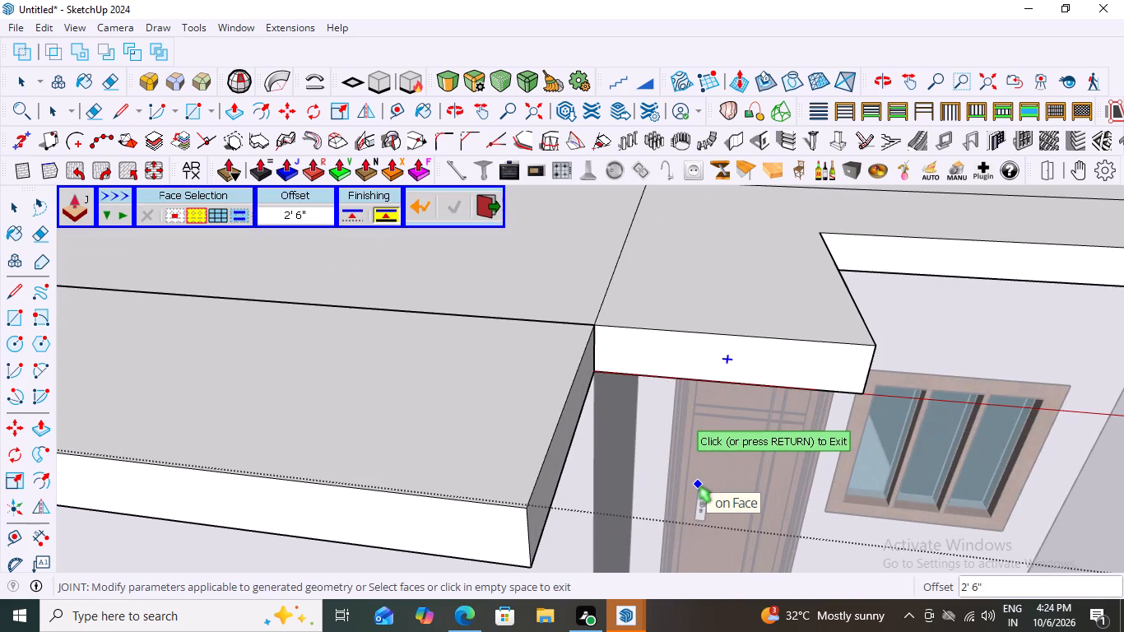
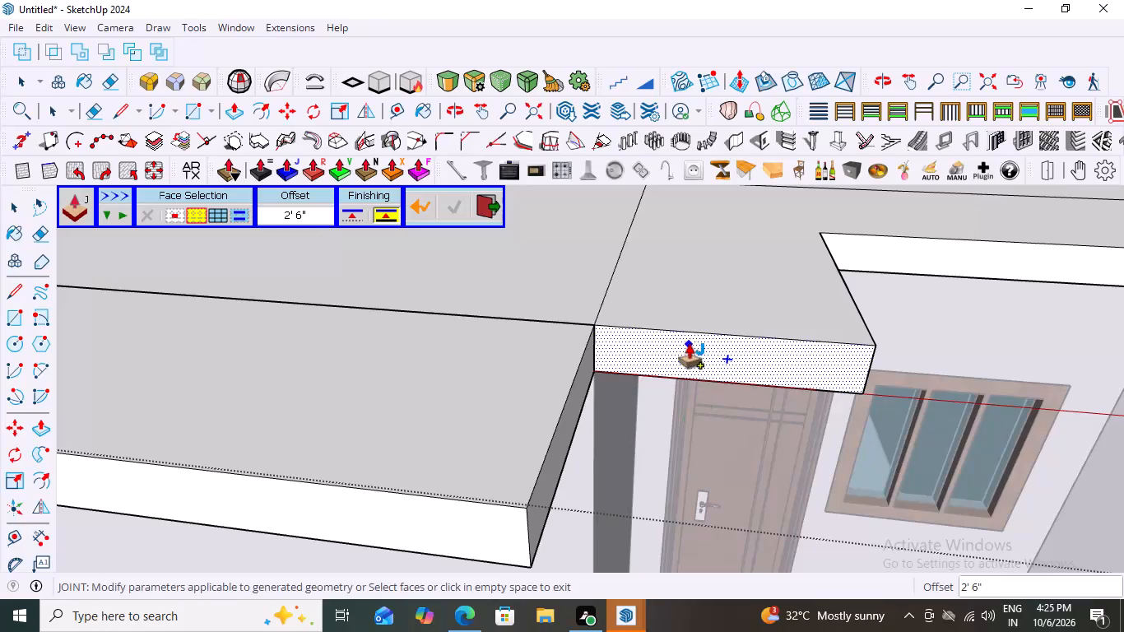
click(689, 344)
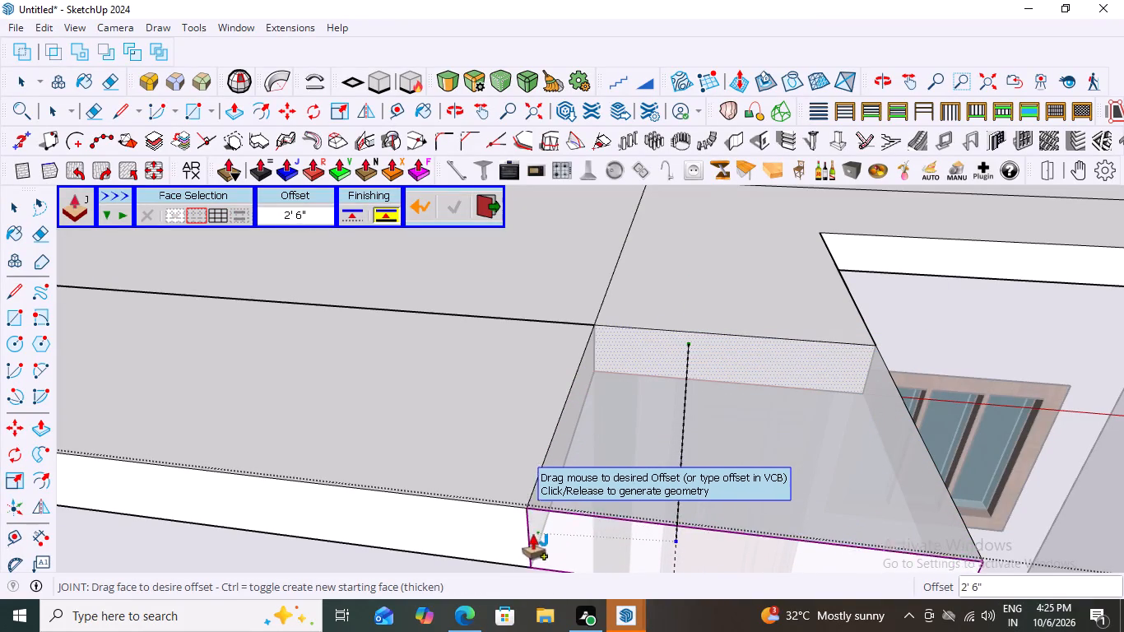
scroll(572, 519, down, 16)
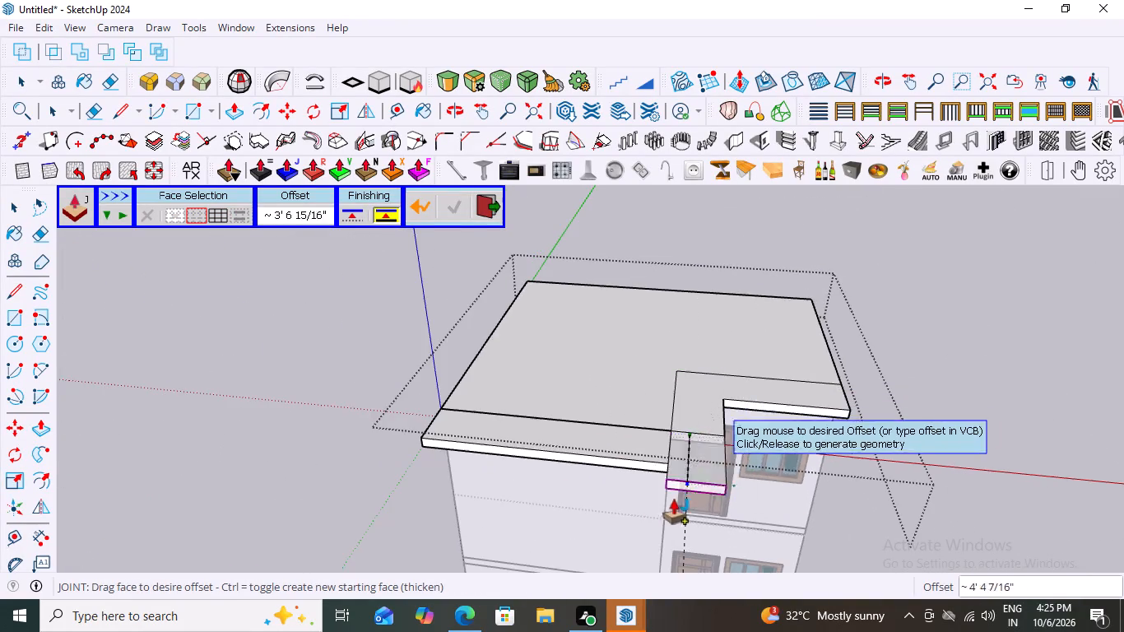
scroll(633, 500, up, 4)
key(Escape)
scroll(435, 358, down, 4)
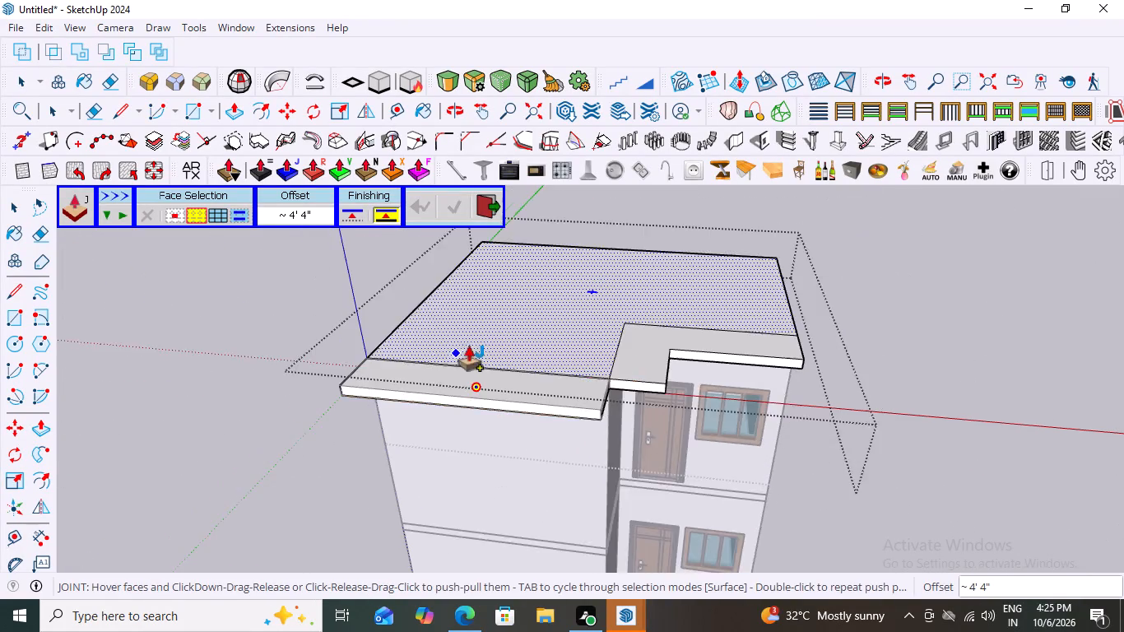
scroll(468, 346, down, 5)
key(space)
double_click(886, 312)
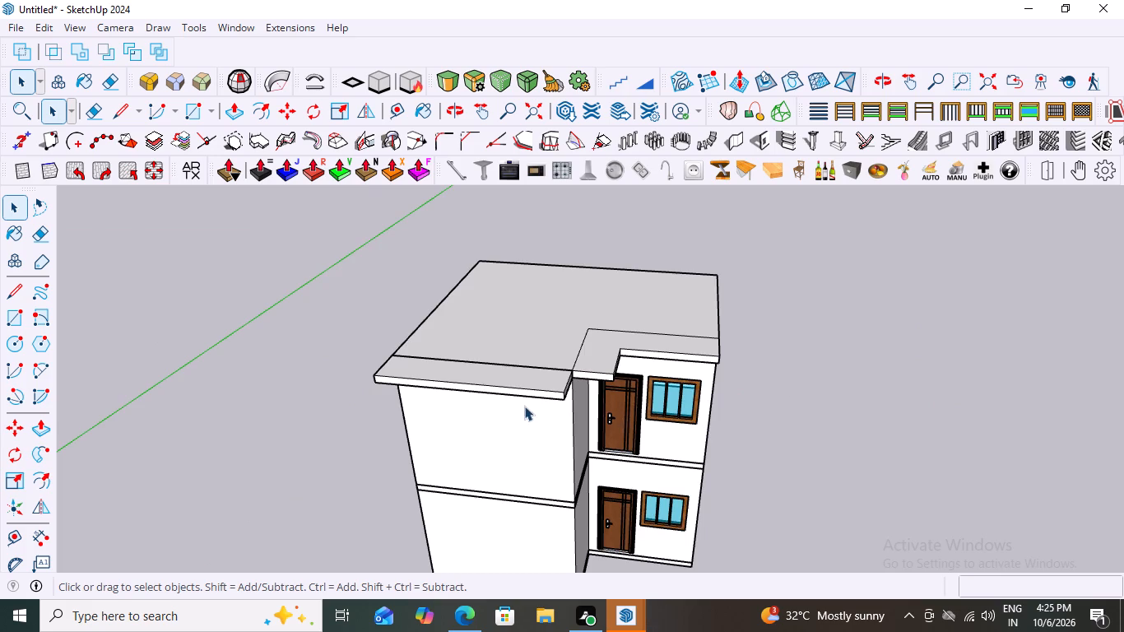
Reopen the roof slab group, Push/Pull the recess overhang's front end face outward 2' 6", flush with the front overhang, and close the group.
scroll(524, 406, up, 2)
middle_drag(649, 367, 688, 331)
scroll(653, 335, up, 6)
middle_drag(562, 370, 554, 374)
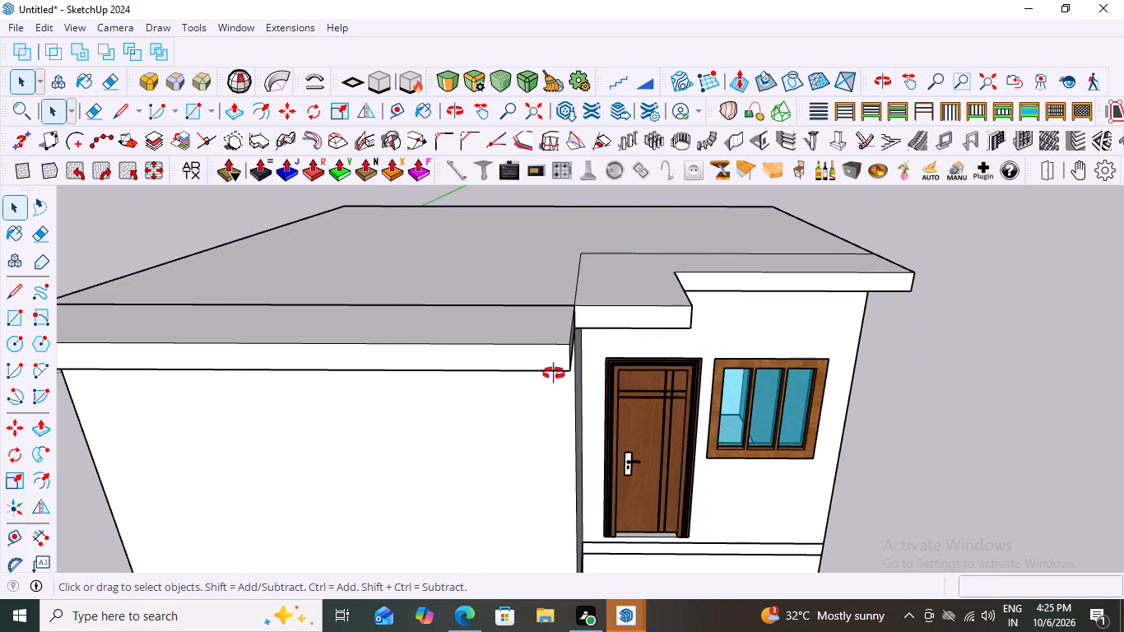
middle_drag(554, 374, 653, 379)
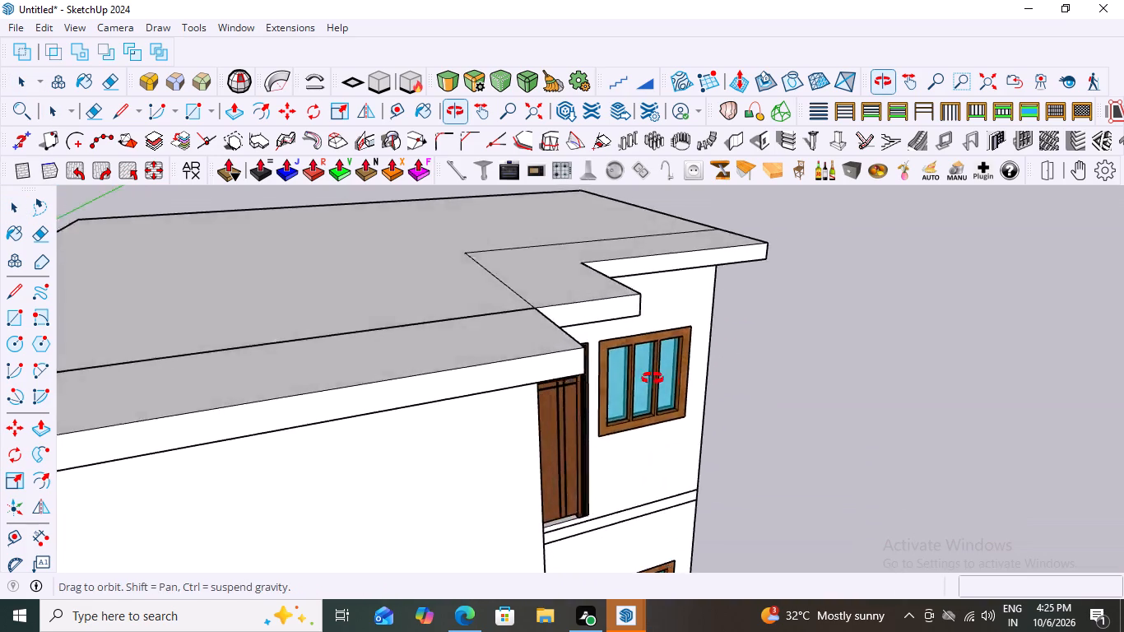
middle_drag(653, 379, 541, 369)
click(653, 320)
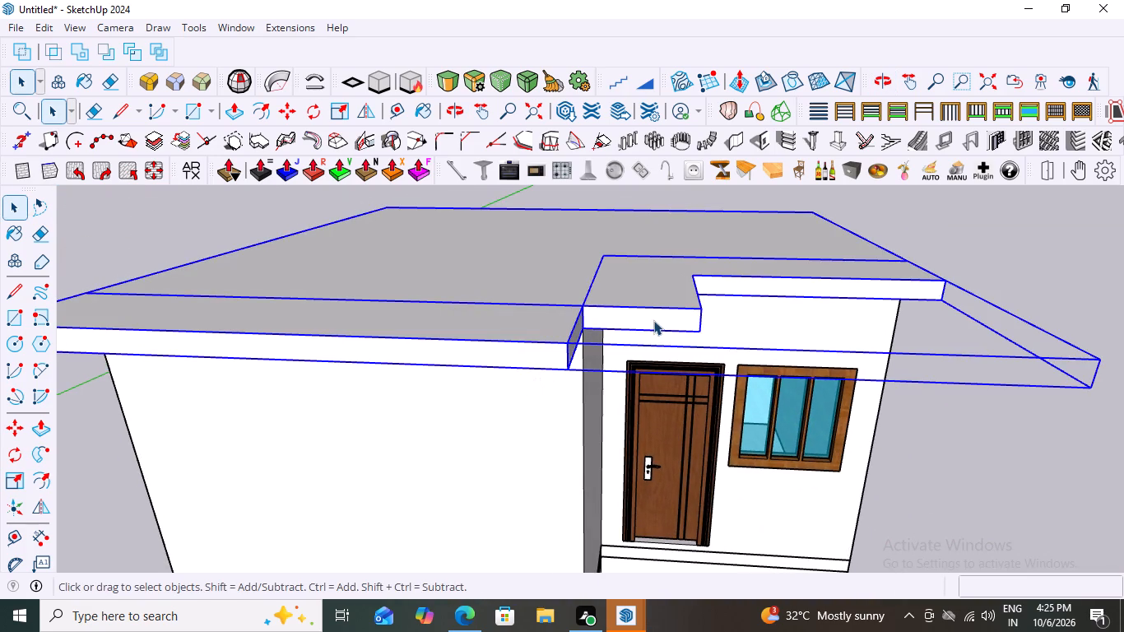
click(653, 320)
click(653, 320)
click(653, 320)
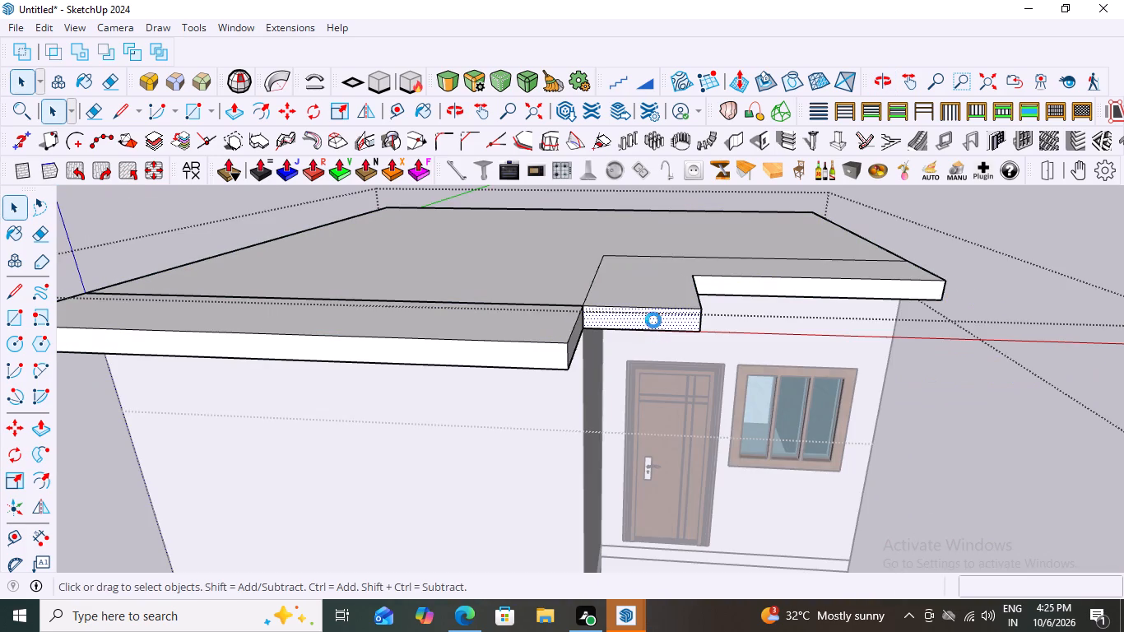
key(p)
click(653, 320)
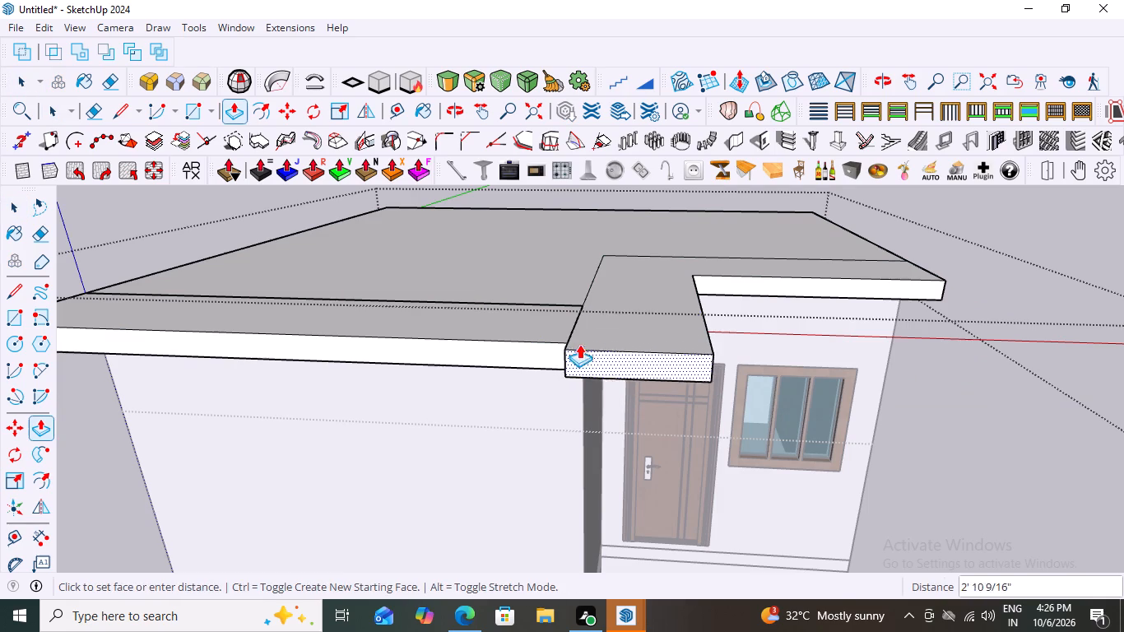
click(569, 337)
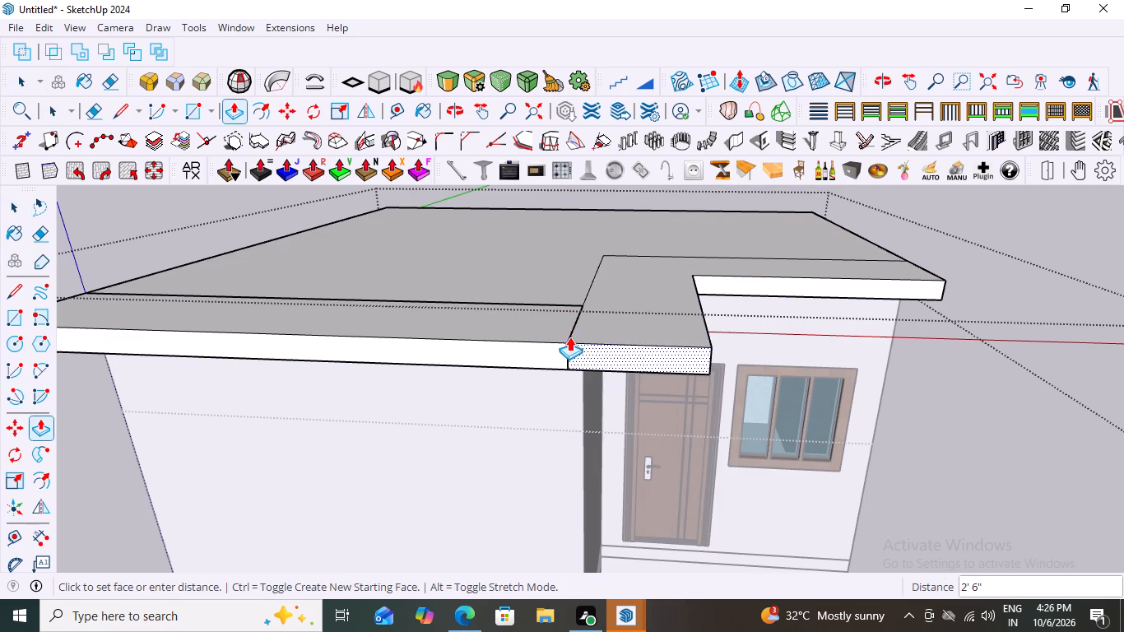
scroll(629, 375, down, 10)
key(space)
click(999, 439)
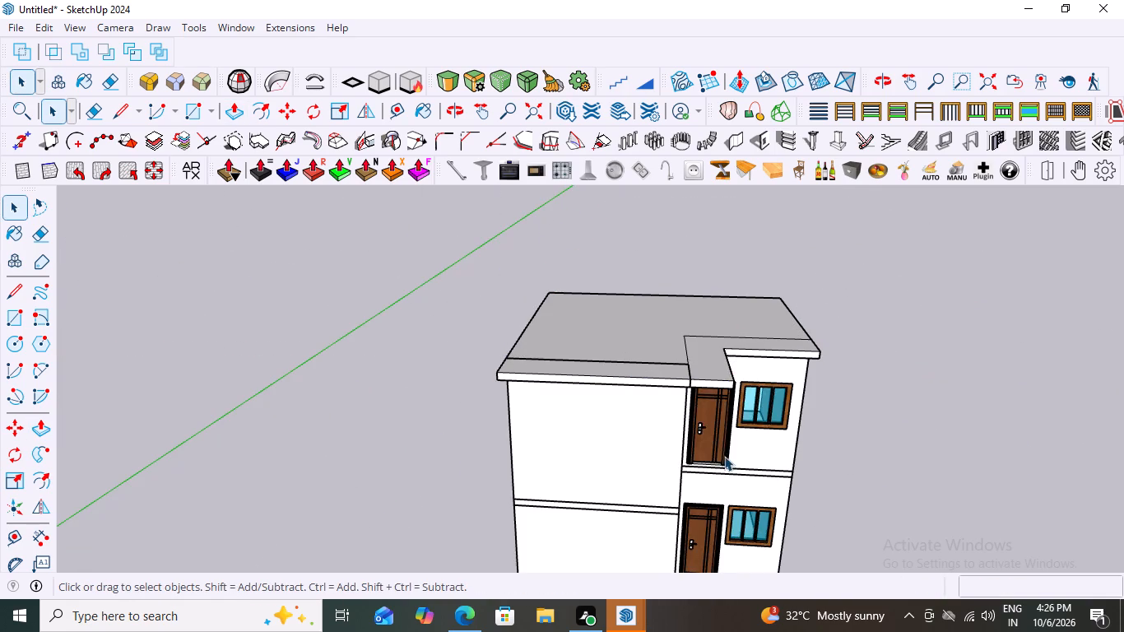
Open the roof slab group and the front overhang nested in it from the plain side wall's end, selecting the overhang's connected geometry.
middle_drag(688, 303, 701, 229)
scroll(817, 336, down, 1)
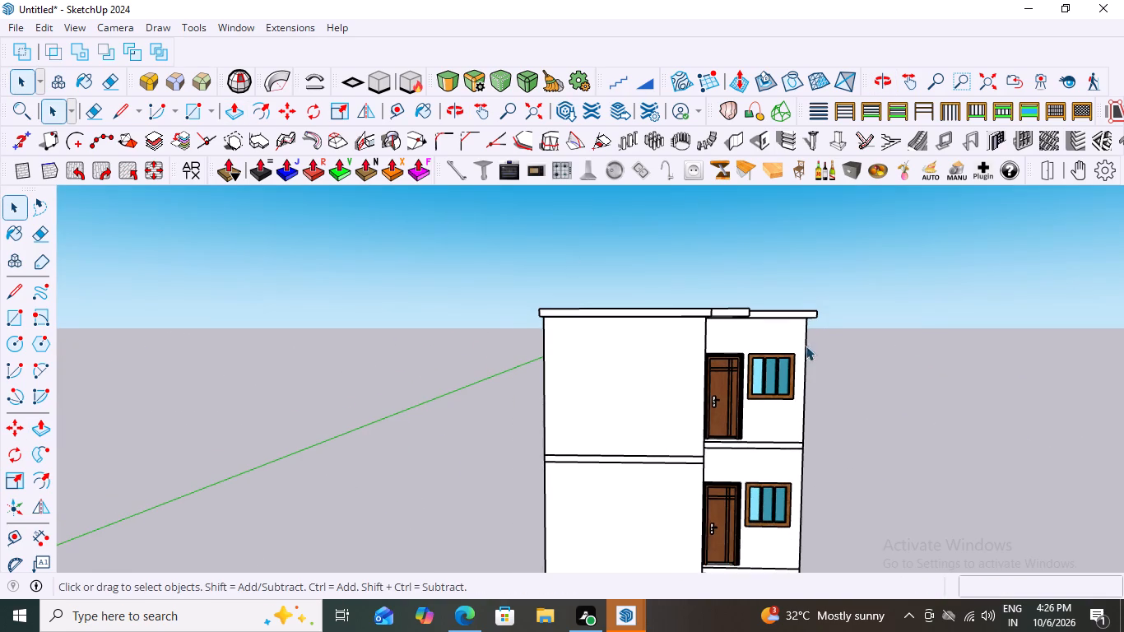
middle_drag(580, 375, 461, 380)
middle_drag(448, 380, 439, 380)
middle_drag(665, 411, 900, 509)
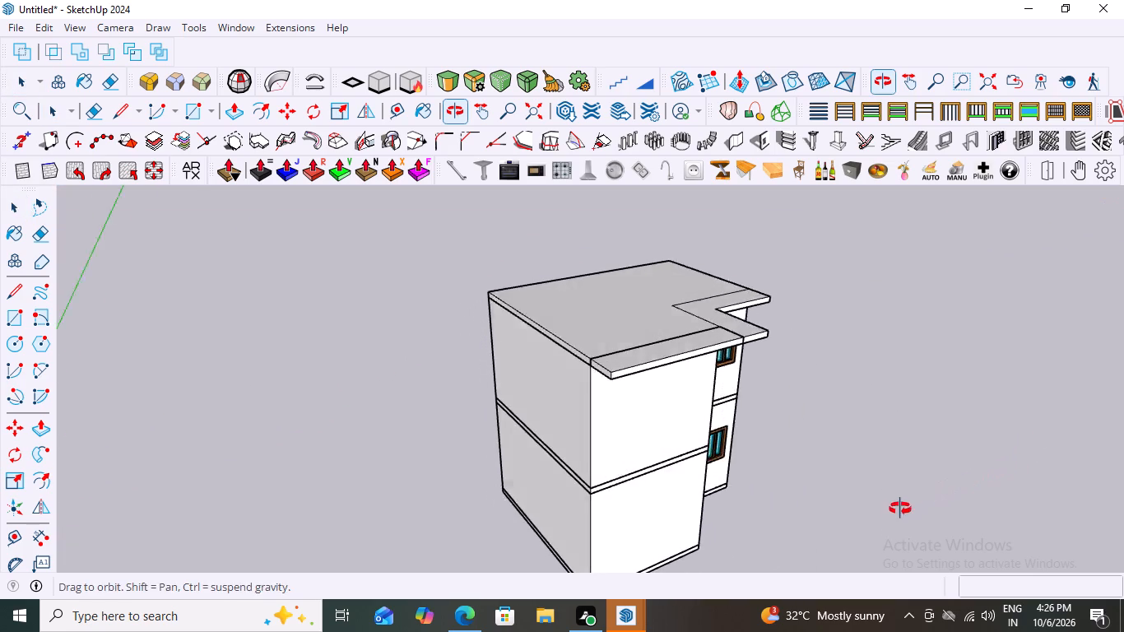
middle_drag(900, 509, 891, 514)
scroll(548, 391, up, 8)
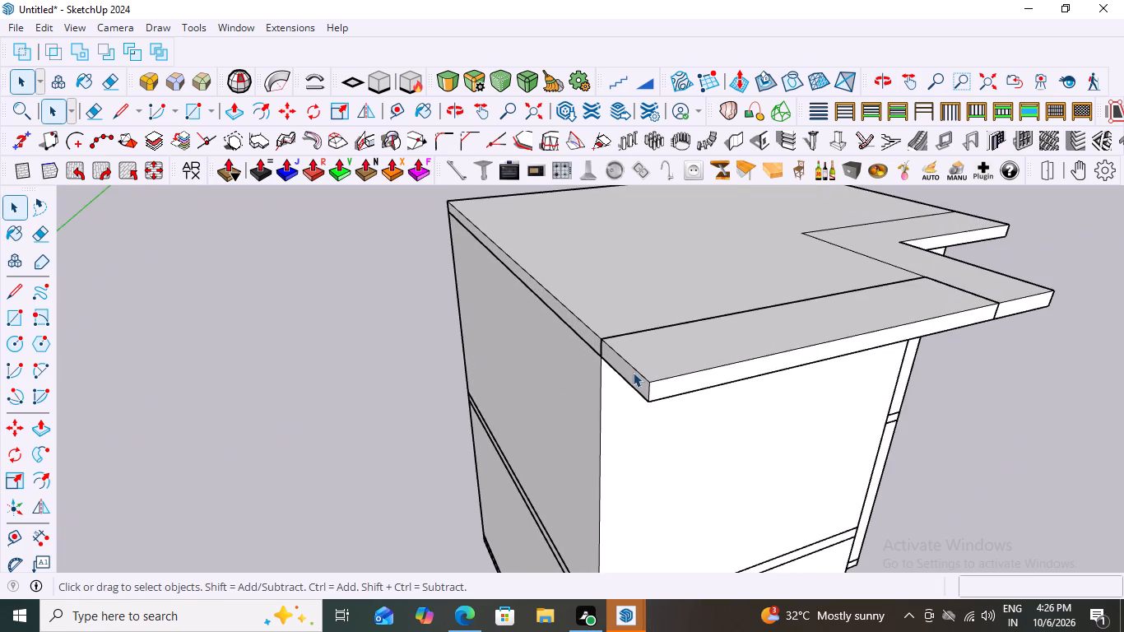
click(619, 371)
double_click(621, 370)
click(629, 371)
double_click(629, 372)
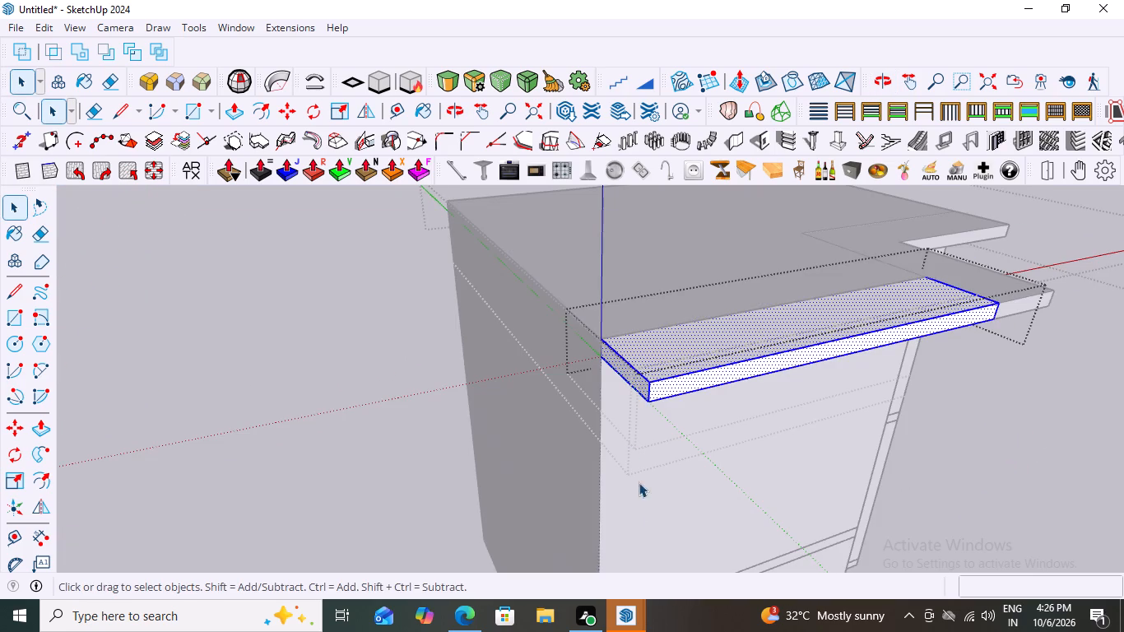
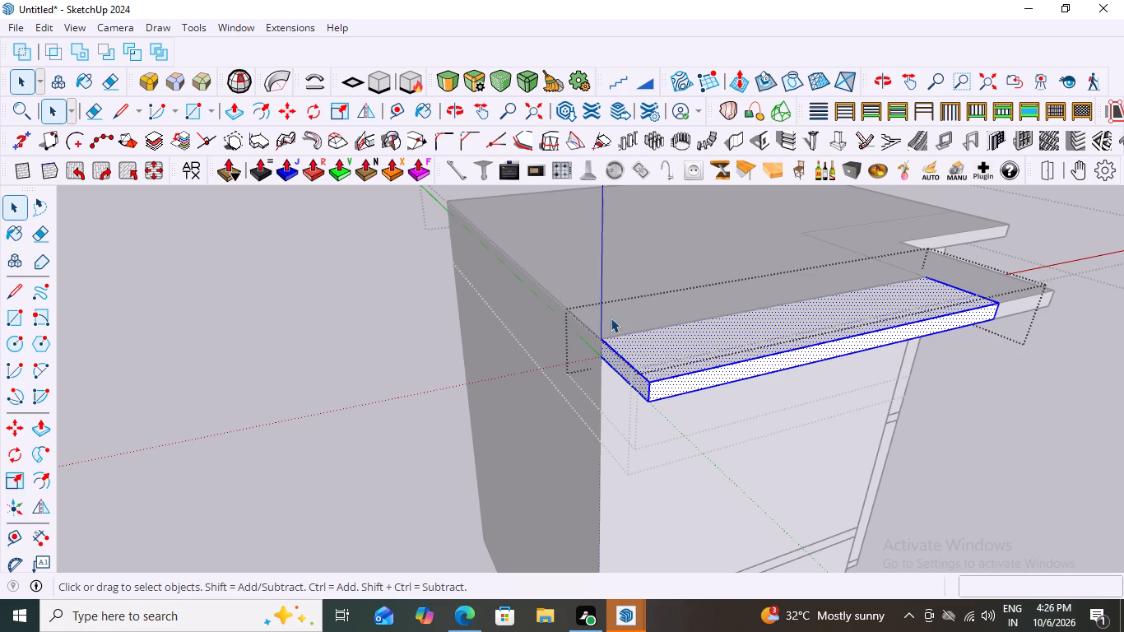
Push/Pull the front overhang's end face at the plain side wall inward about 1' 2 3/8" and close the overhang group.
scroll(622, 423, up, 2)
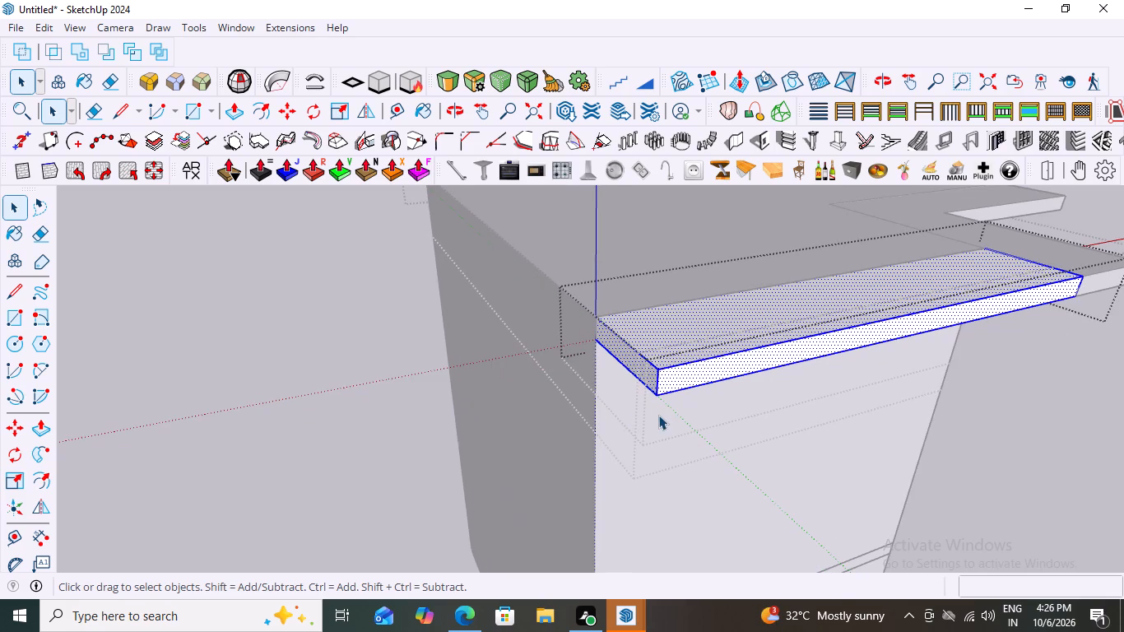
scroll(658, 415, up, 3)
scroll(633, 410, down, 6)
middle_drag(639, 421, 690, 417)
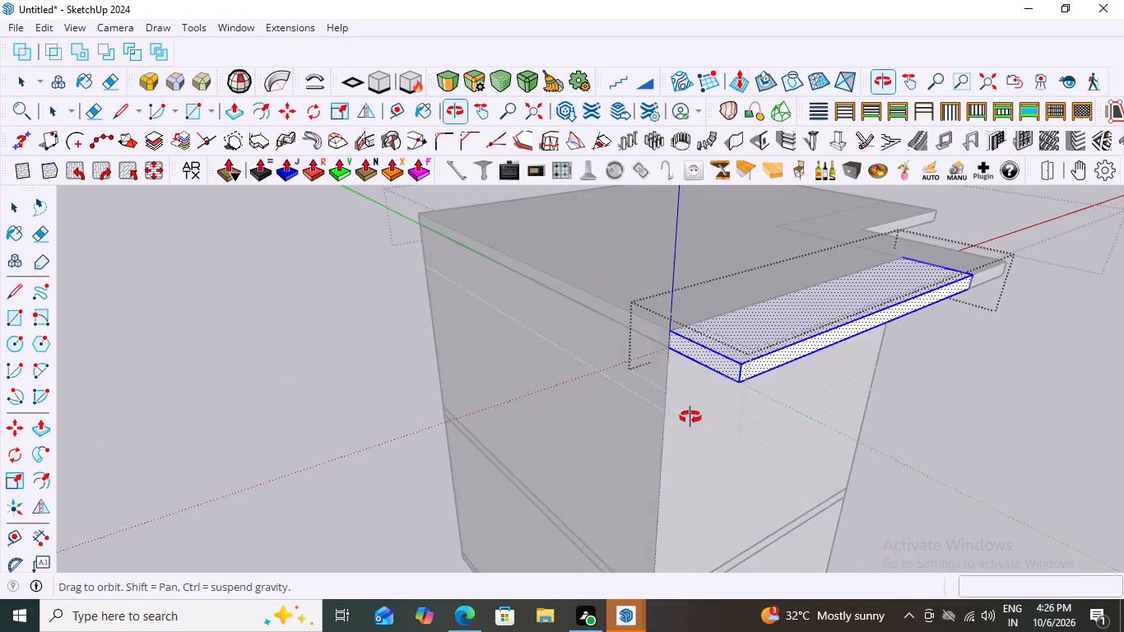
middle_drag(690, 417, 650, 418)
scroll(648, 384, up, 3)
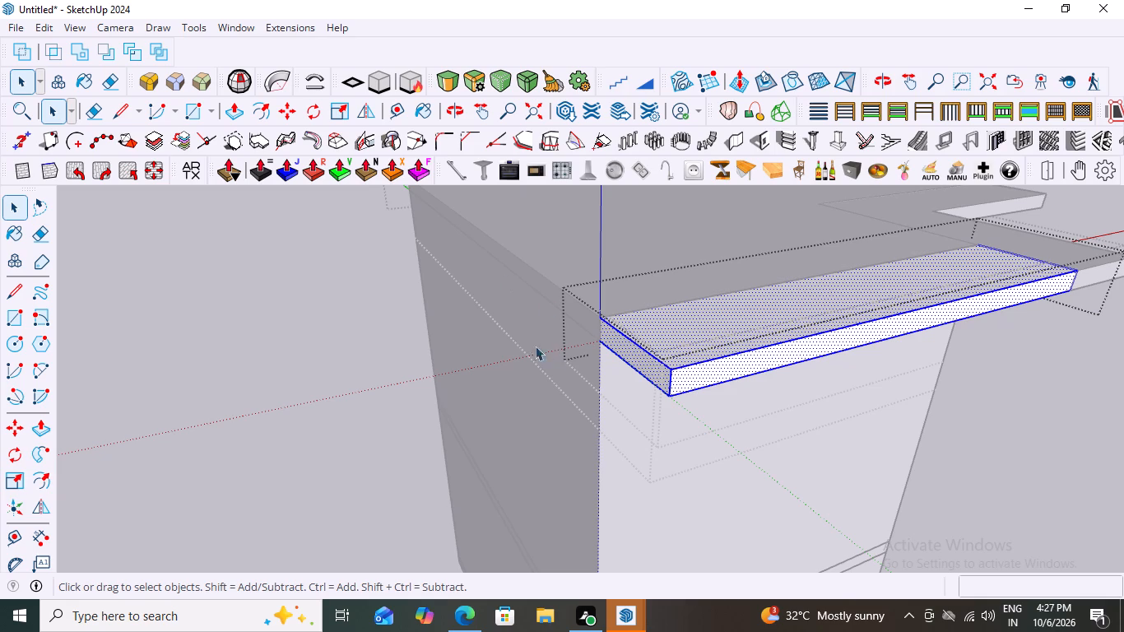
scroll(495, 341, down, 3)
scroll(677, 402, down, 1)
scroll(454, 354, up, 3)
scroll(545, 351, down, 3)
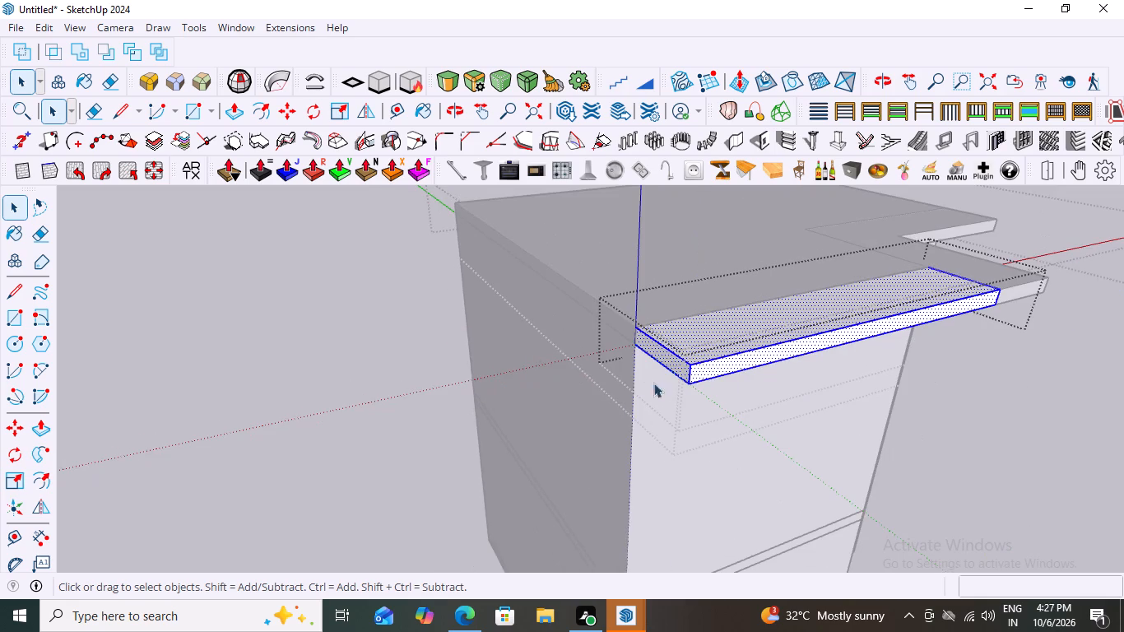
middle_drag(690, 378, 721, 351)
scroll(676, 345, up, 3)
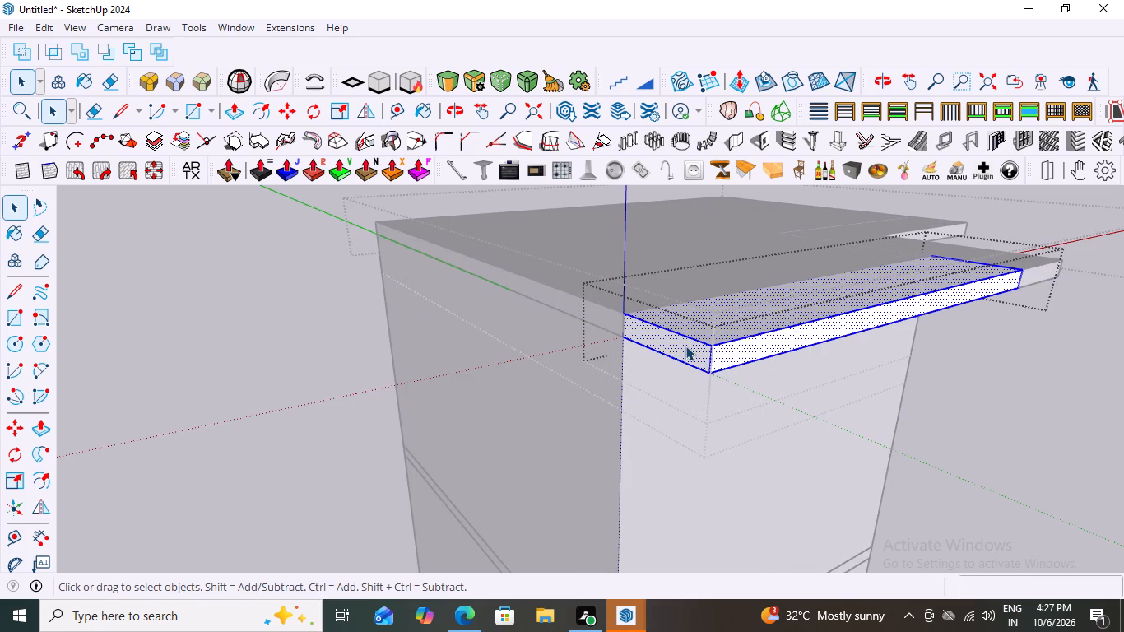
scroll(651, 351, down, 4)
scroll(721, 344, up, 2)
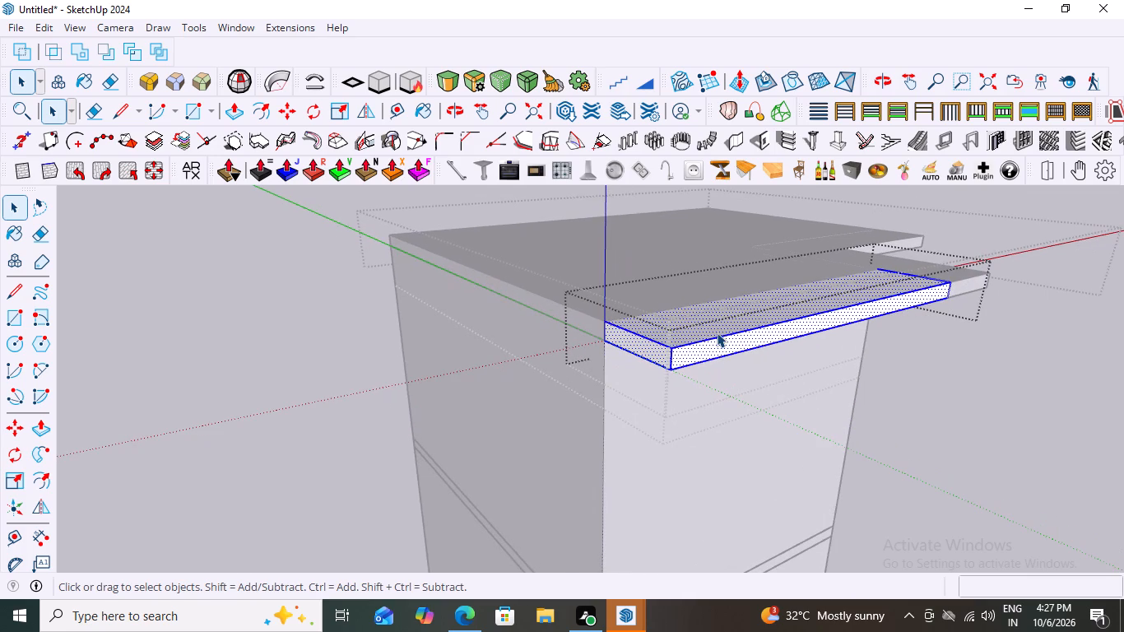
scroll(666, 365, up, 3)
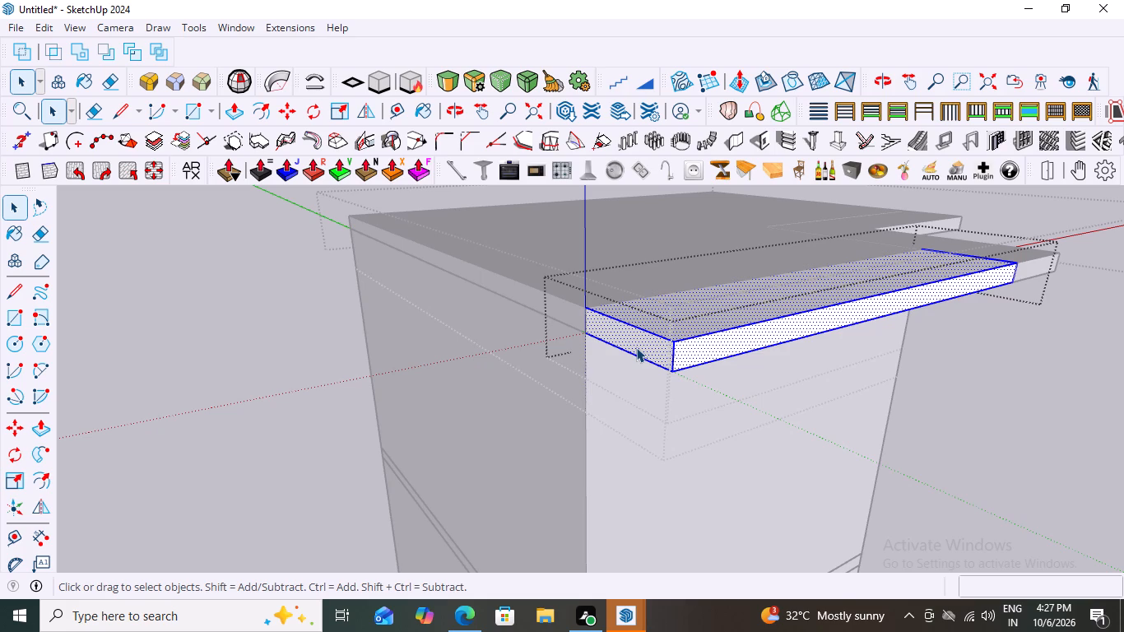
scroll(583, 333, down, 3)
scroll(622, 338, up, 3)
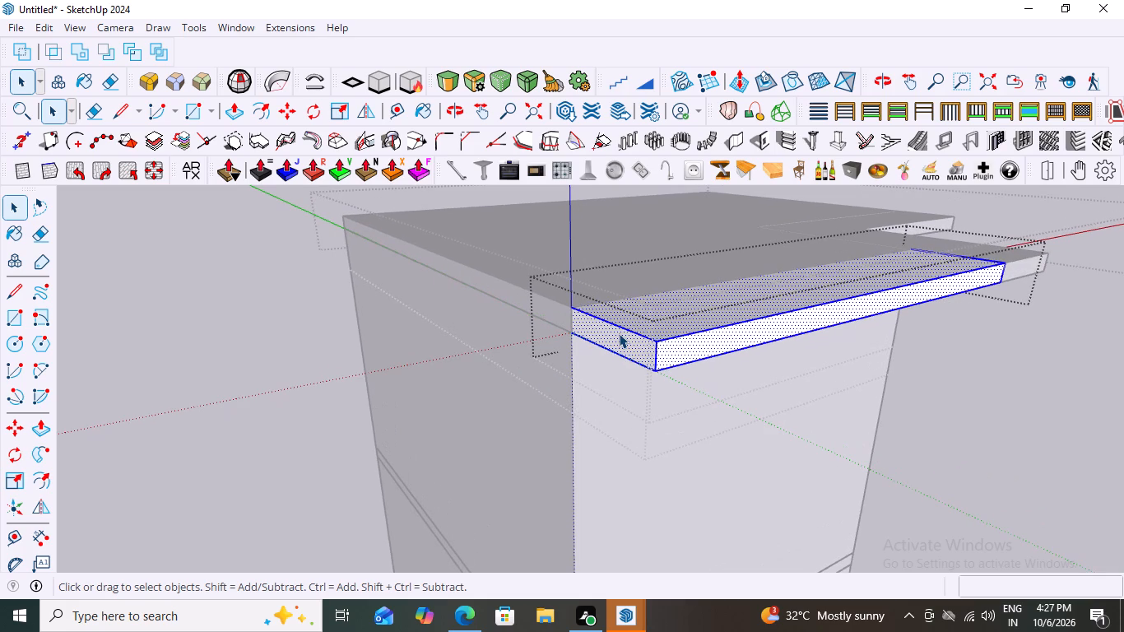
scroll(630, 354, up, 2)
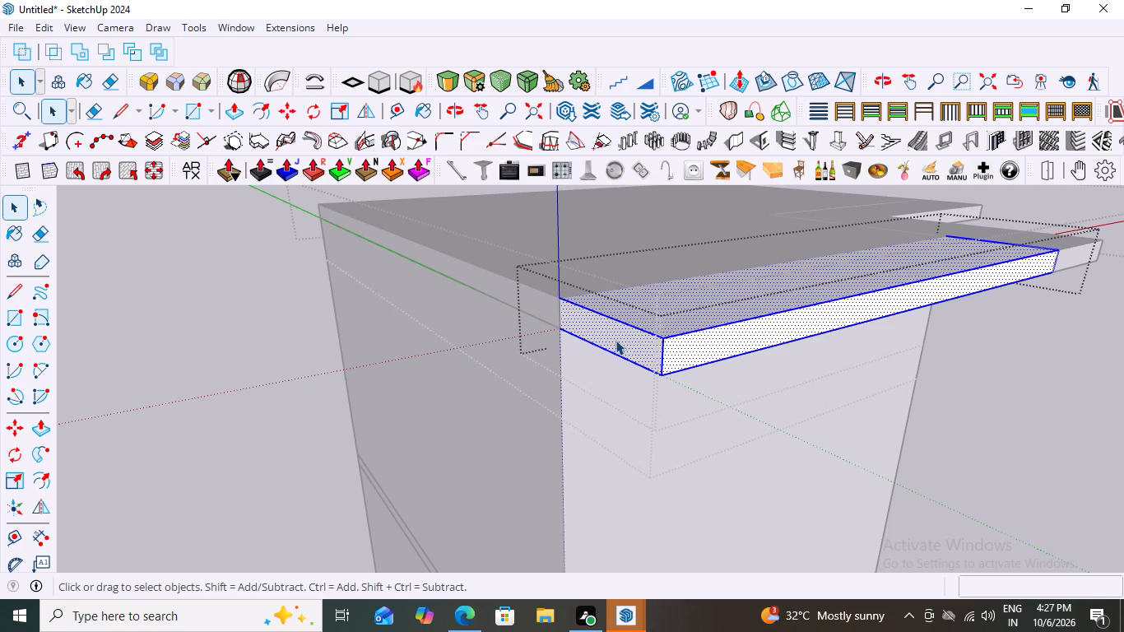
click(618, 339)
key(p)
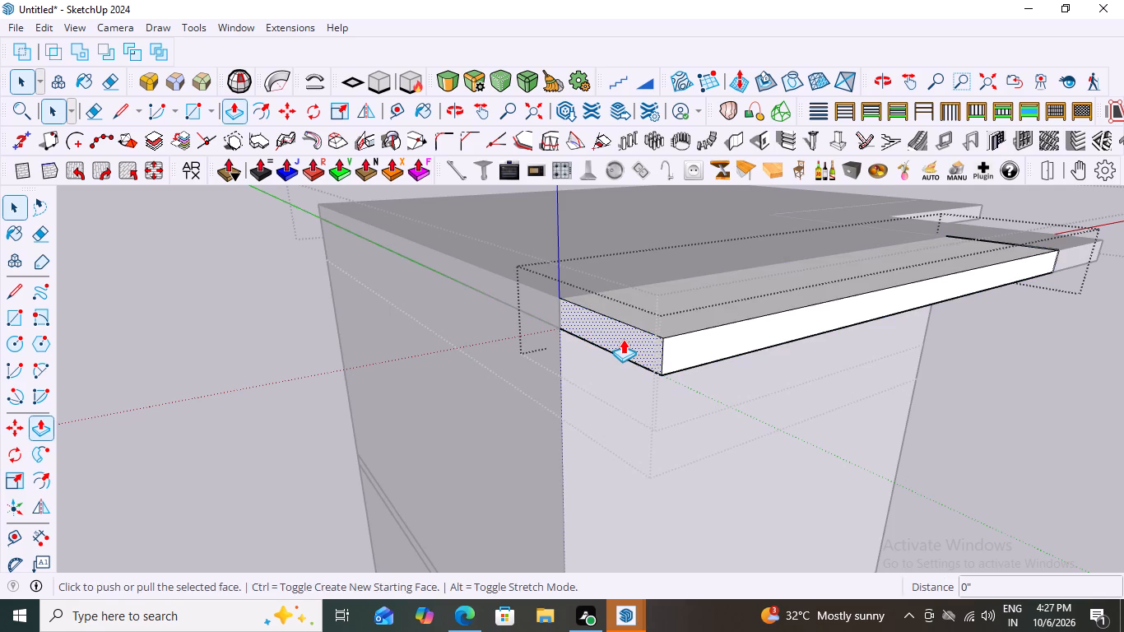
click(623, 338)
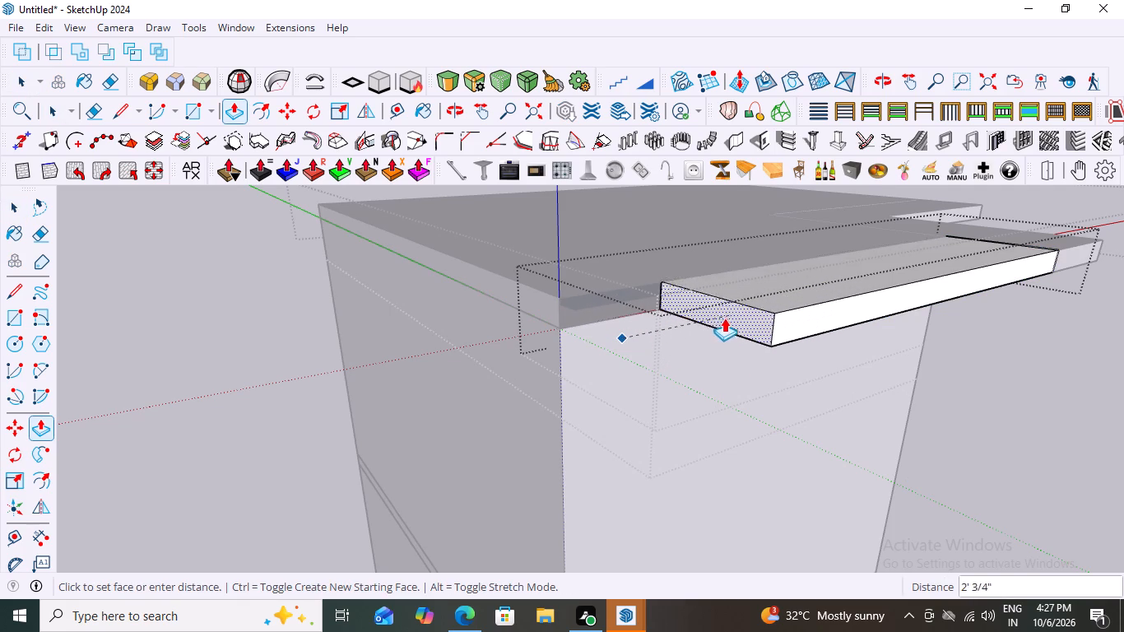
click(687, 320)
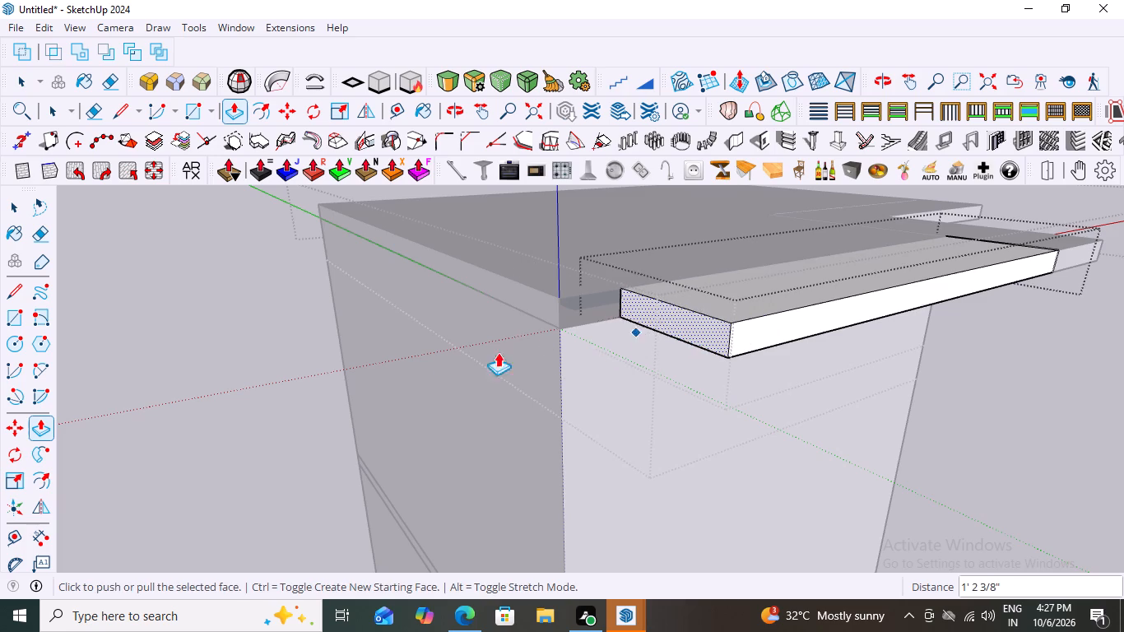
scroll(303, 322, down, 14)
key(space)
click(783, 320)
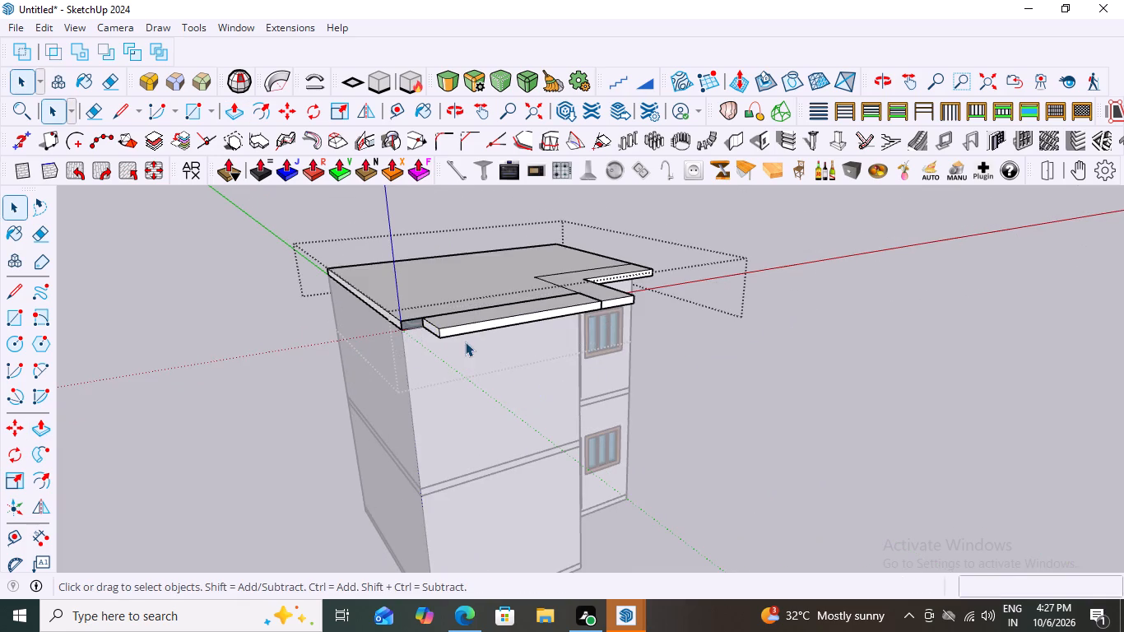
Examine the front overhang's end and the roof slab corner from above, below and around the house.
middle_drag(415, 317, 386, 329)
scroll(420, 308, up, 7)
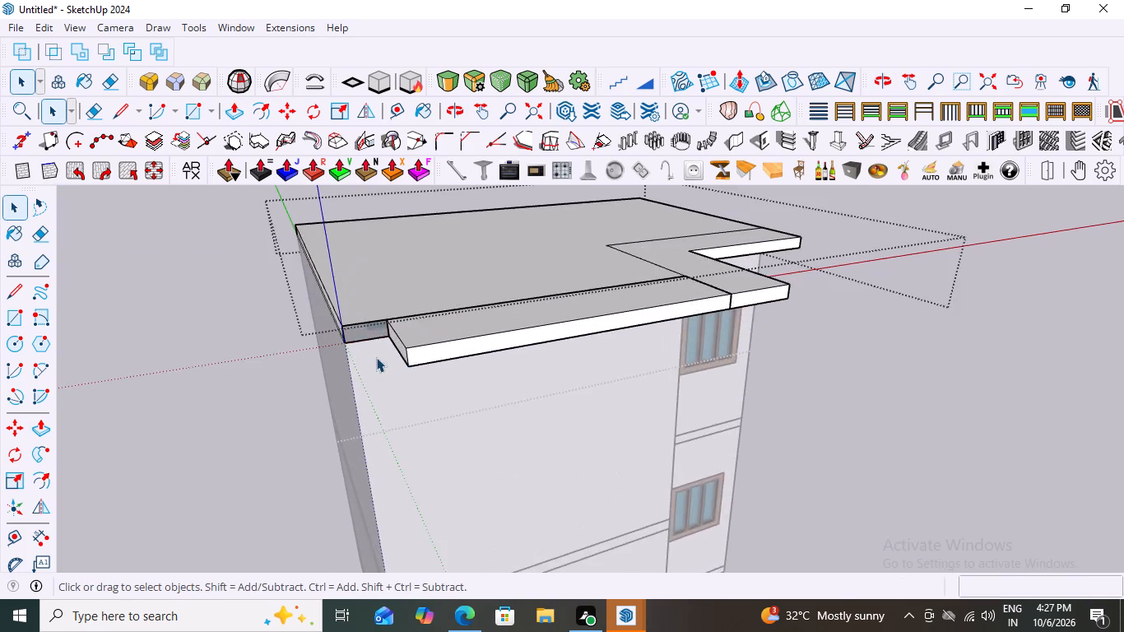
scroll(360, 356, up, 12)
scroll(433, 316, down, 4)
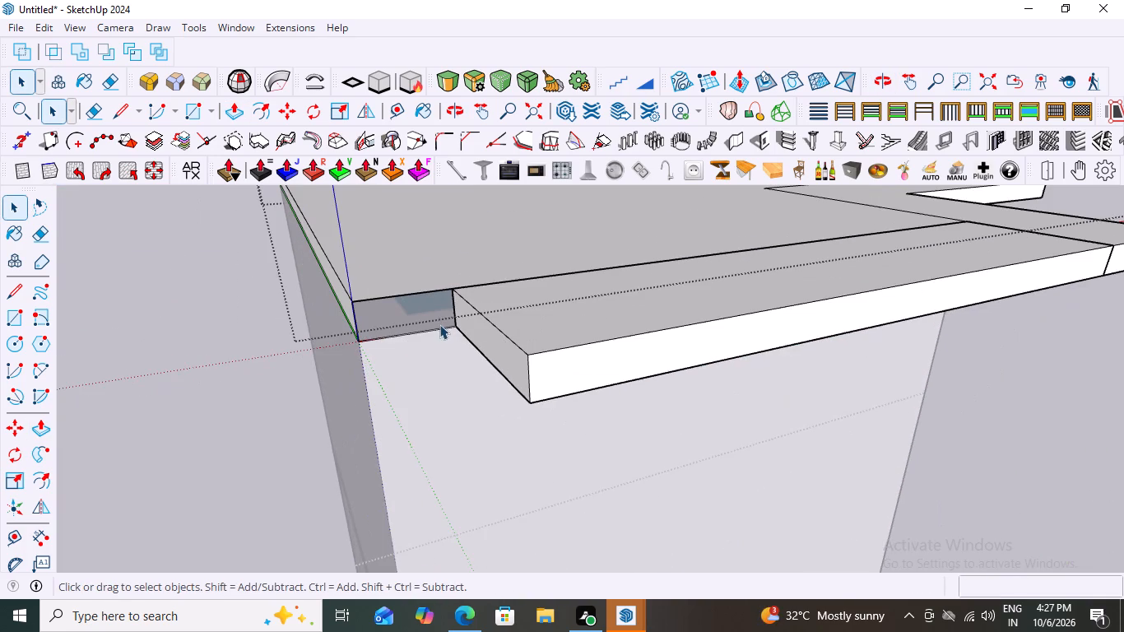
scroll(411, 351, down, 10)
middle_drag(474, 361, 339, 235)
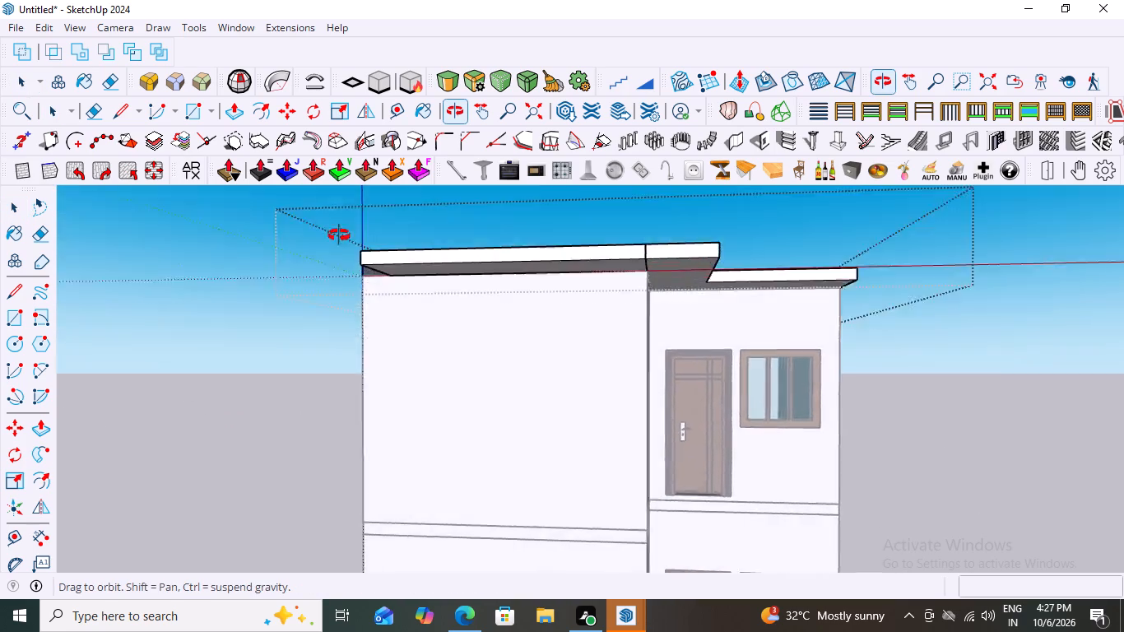
middle_drag(339, 235, 466, 146)
scroll(406, 383, down, 7)
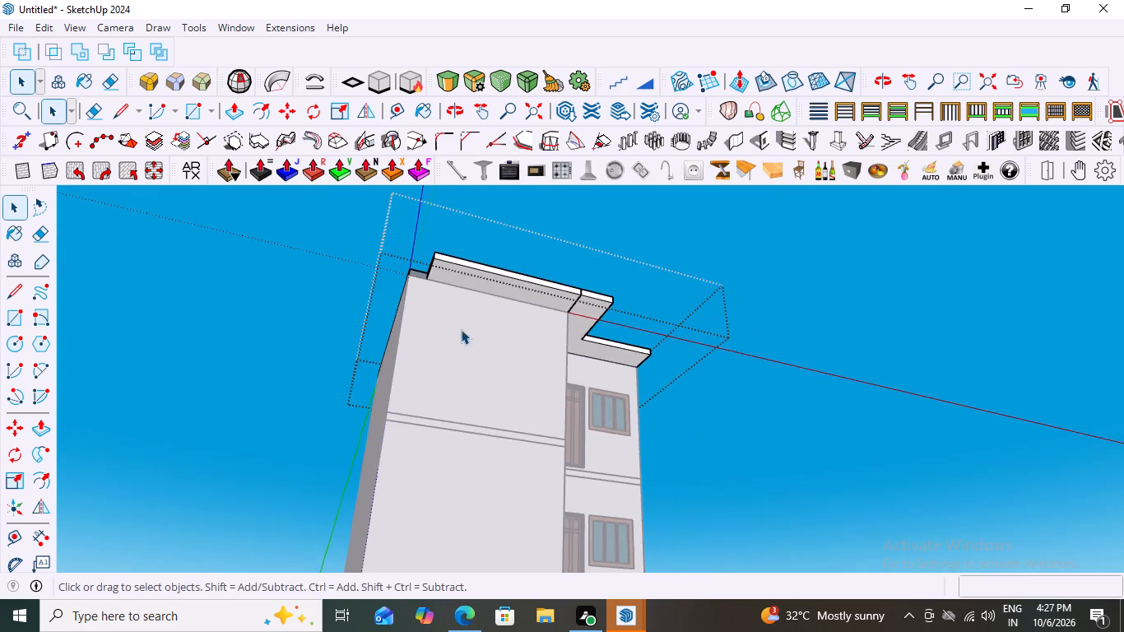
middle_drag(479, 341, 458, 509)
middle_drag(520, 364, 379, 434)
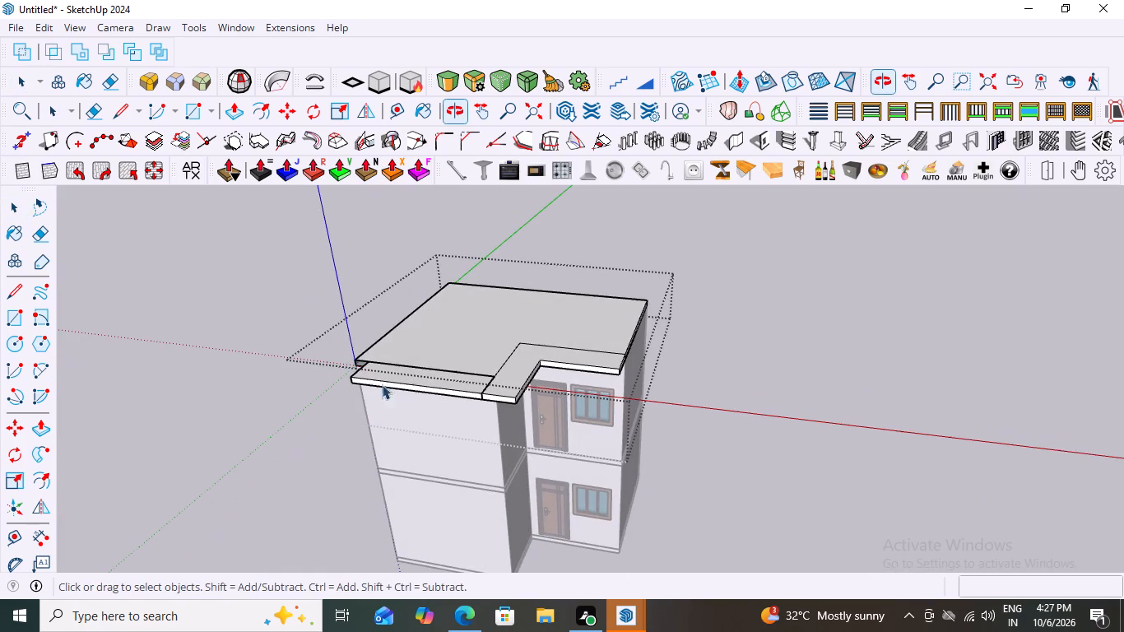
scroll(292, 397, down, 2)
middle_drag(485, 360, 626, 277)
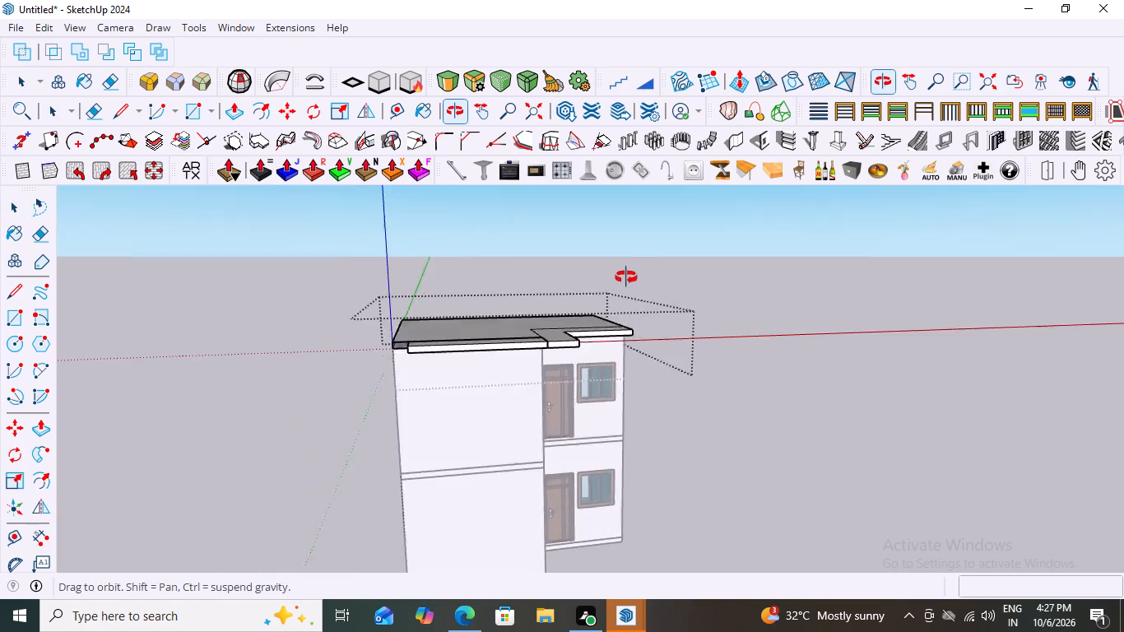
middle_drag(626, 277, 721, 223)
middle_drag(646, 328, 592, 346)
scroll(536, 365, down, 1)
middle_drag(543, 364, 504, 425)
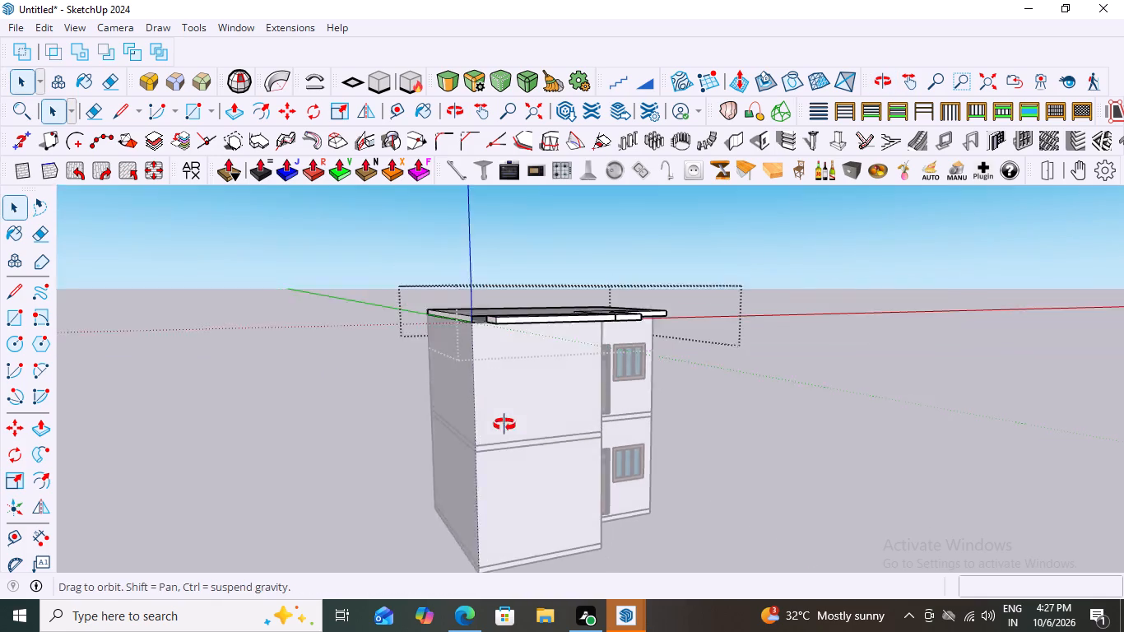
middle_drag(504, 425, 495, 433)
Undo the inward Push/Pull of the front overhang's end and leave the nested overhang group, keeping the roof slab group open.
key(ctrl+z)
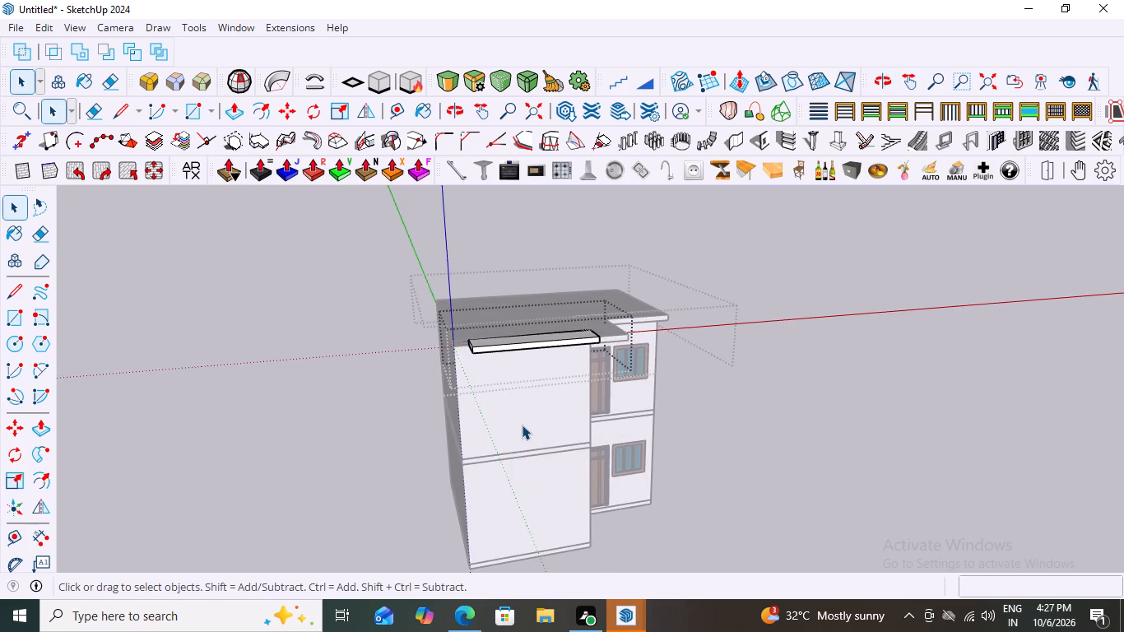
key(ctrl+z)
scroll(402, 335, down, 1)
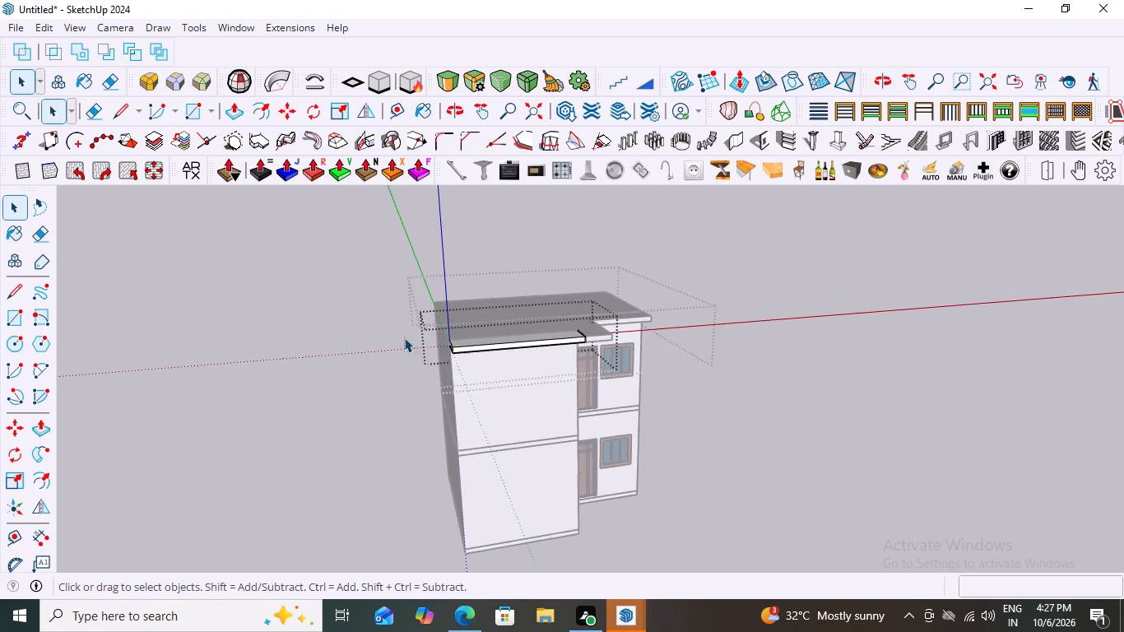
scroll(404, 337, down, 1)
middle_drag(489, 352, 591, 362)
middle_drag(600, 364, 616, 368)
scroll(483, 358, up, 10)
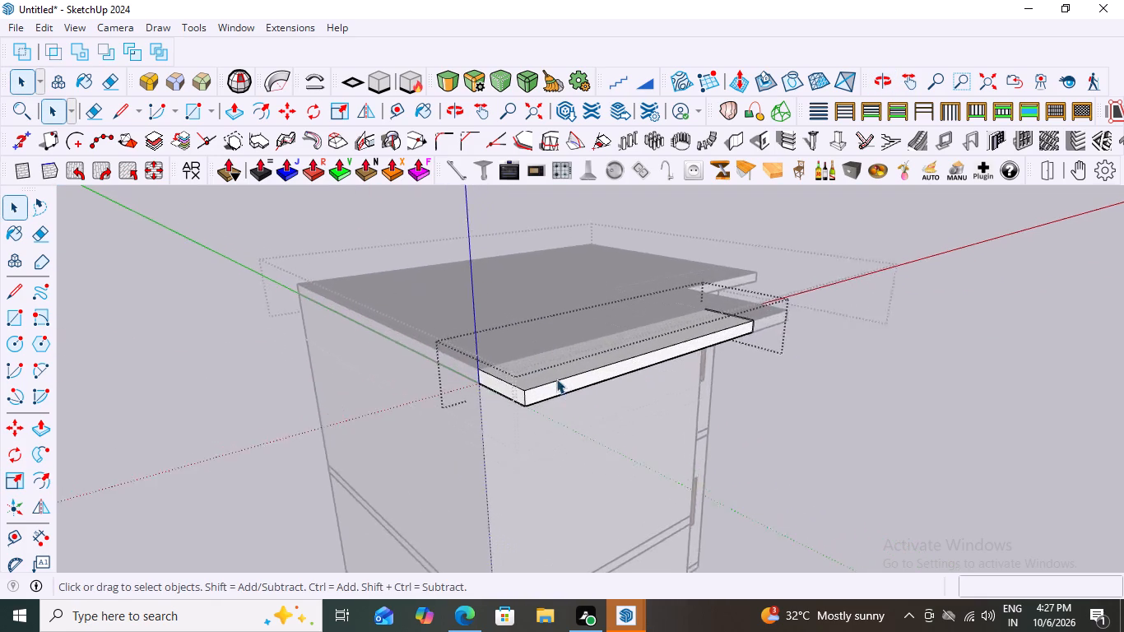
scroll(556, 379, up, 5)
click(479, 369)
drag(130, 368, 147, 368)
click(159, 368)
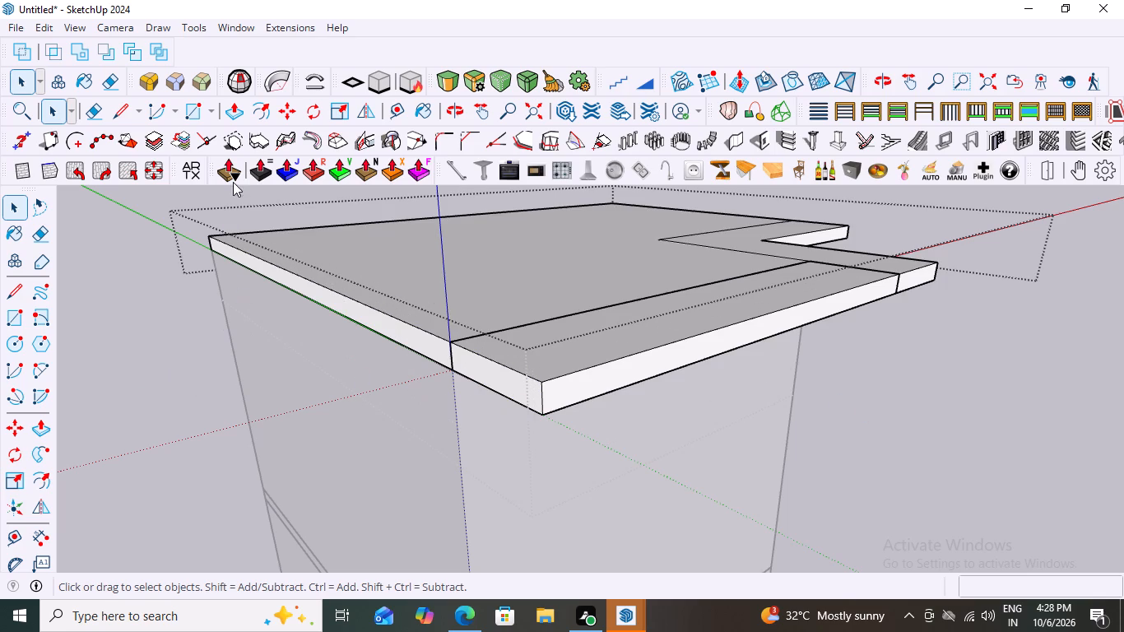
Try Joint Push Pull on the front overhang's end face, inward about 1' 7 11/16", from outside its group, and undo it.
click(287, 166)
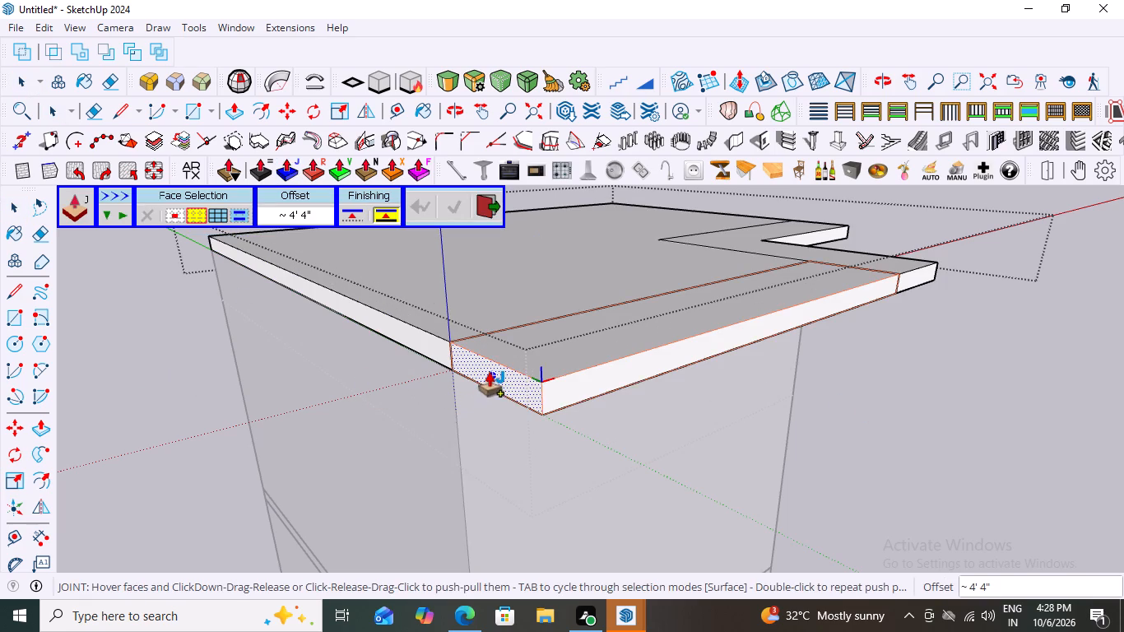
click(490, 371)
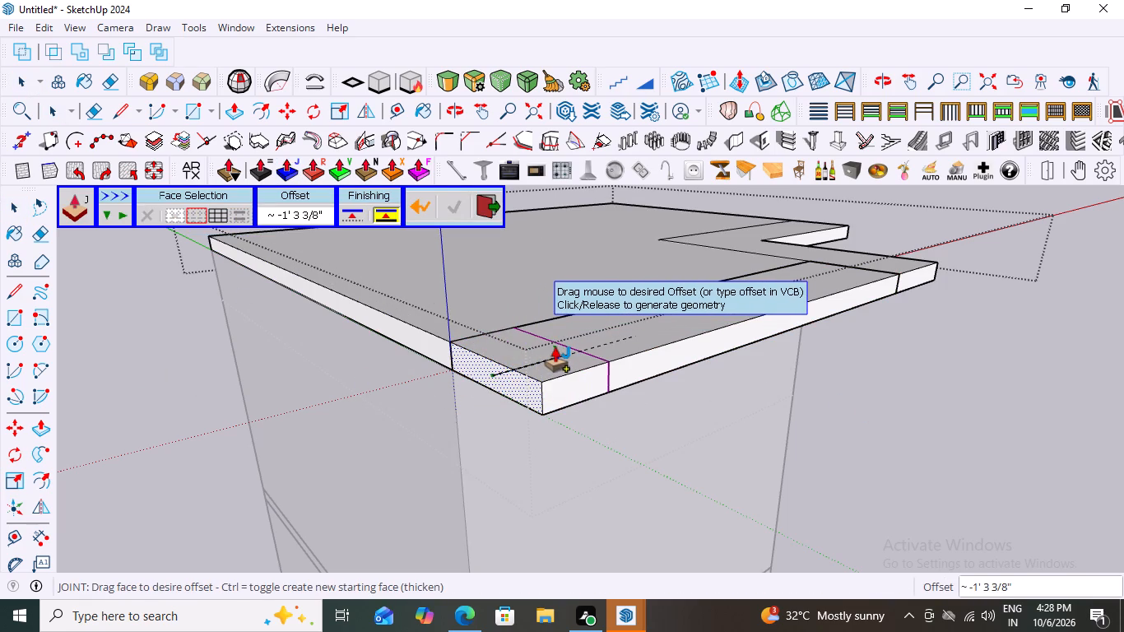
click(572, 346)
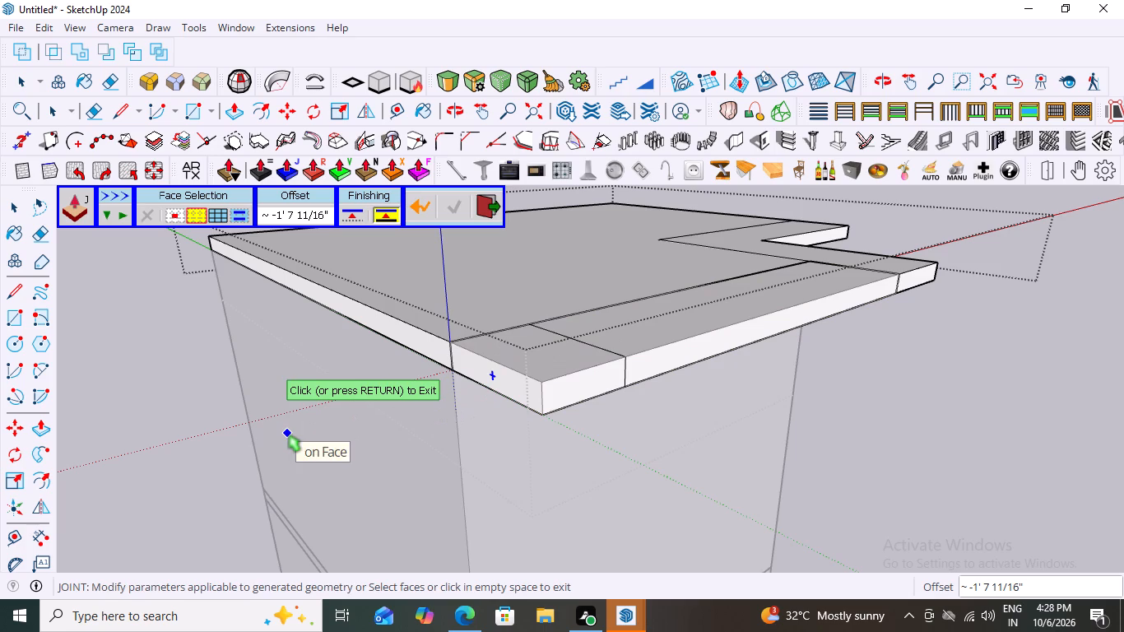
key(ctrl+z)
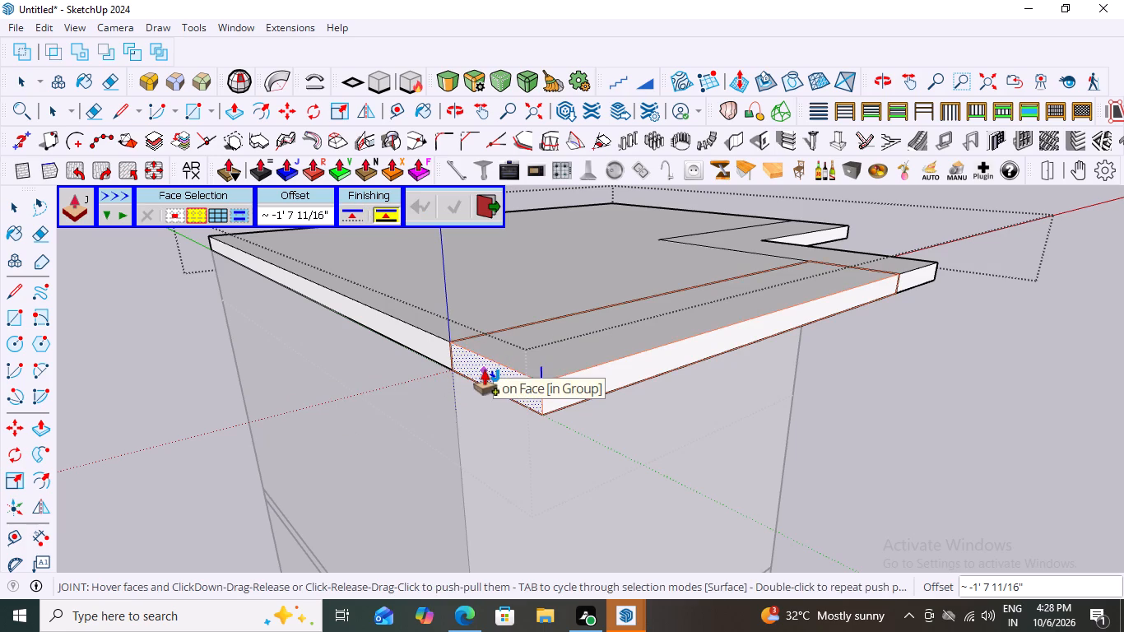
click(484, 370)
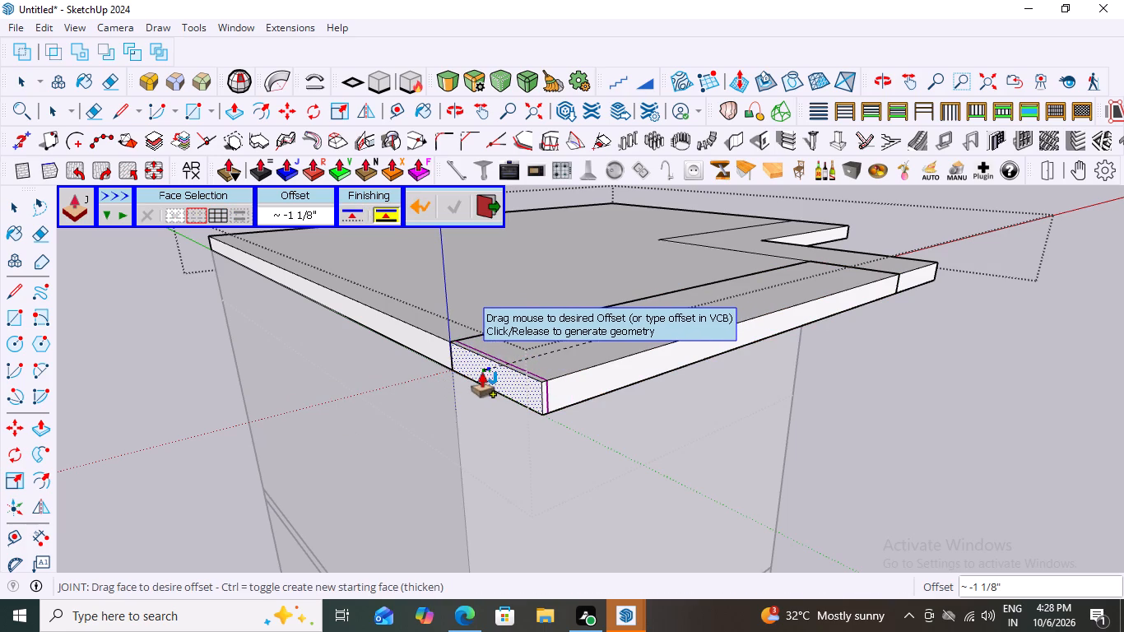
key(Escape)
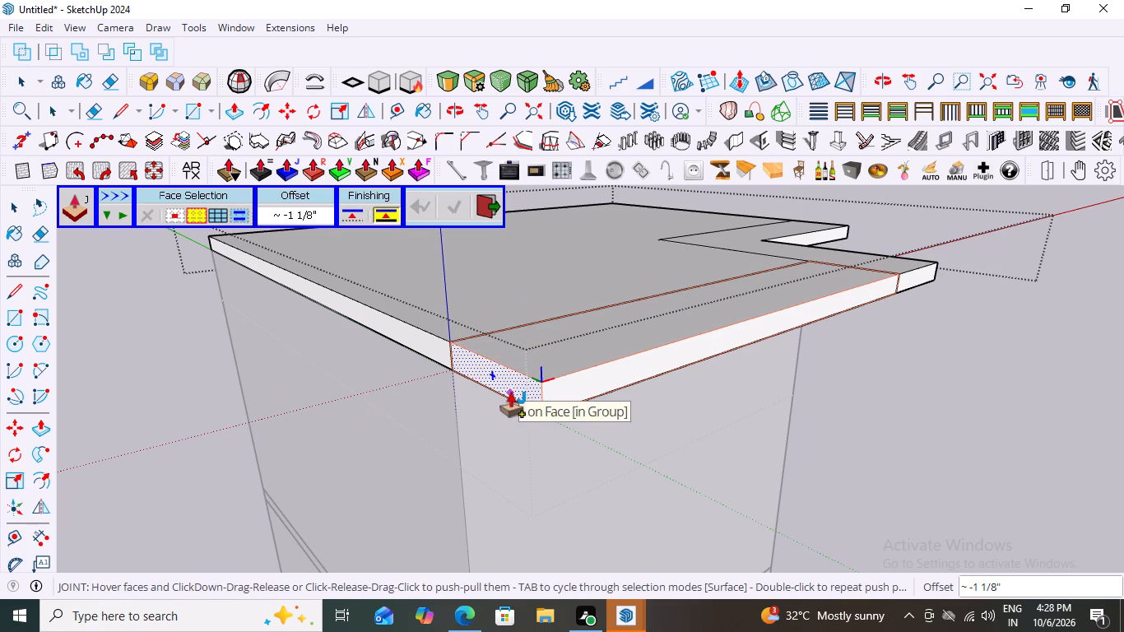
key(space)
Open the nested front overhang group inside the roof slab group for editing.
click(506, 377)
click(506, 377)
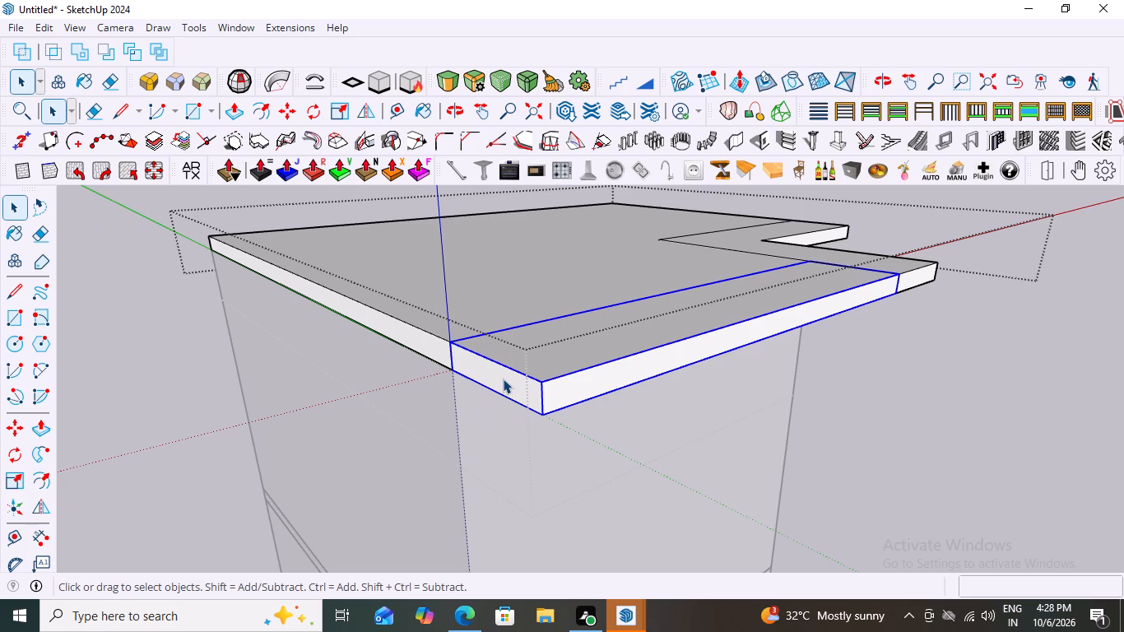
click(501, 379)
double_click(500, 380)
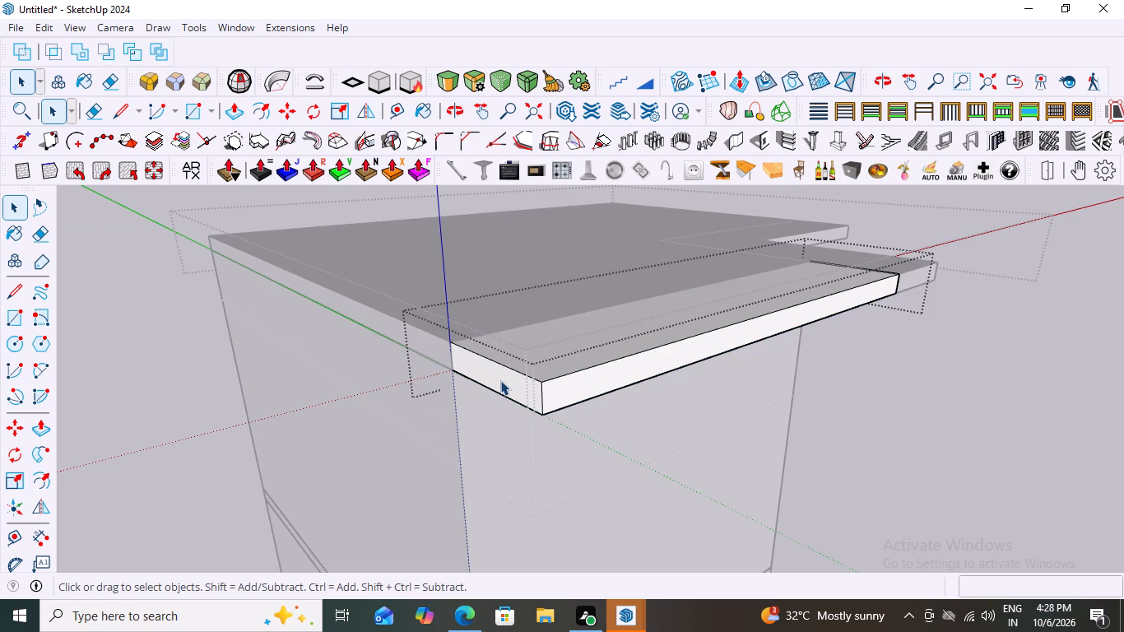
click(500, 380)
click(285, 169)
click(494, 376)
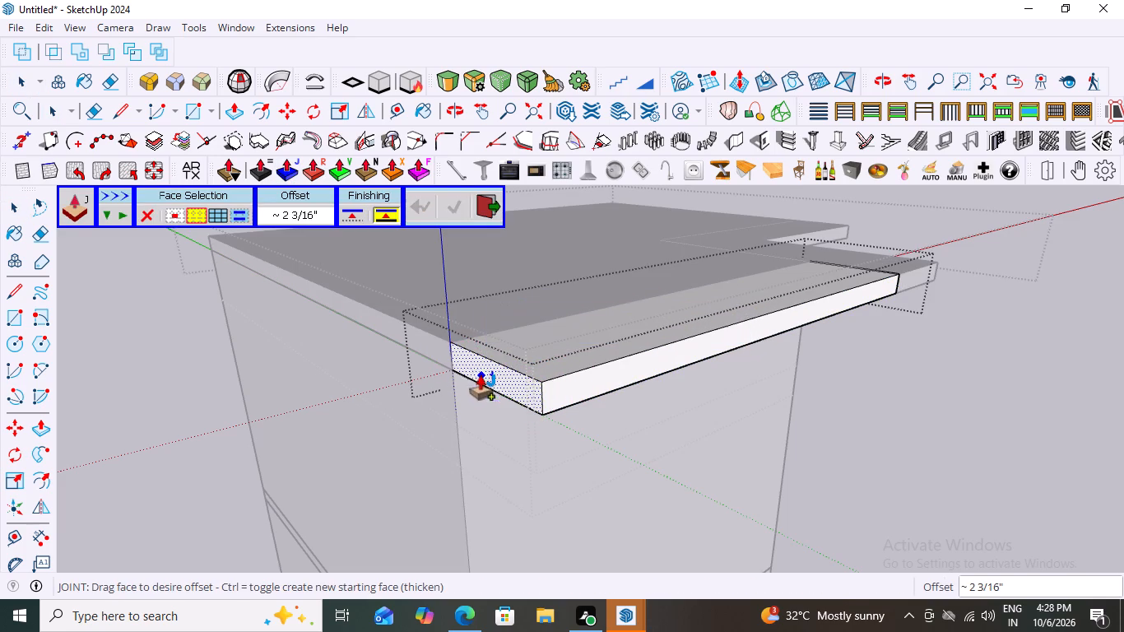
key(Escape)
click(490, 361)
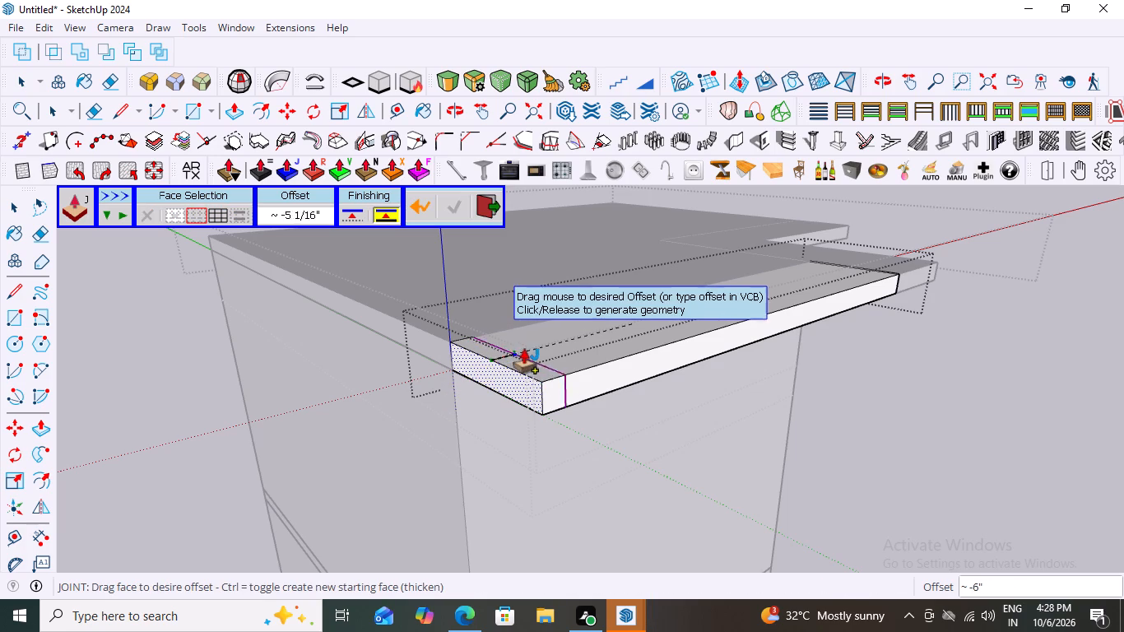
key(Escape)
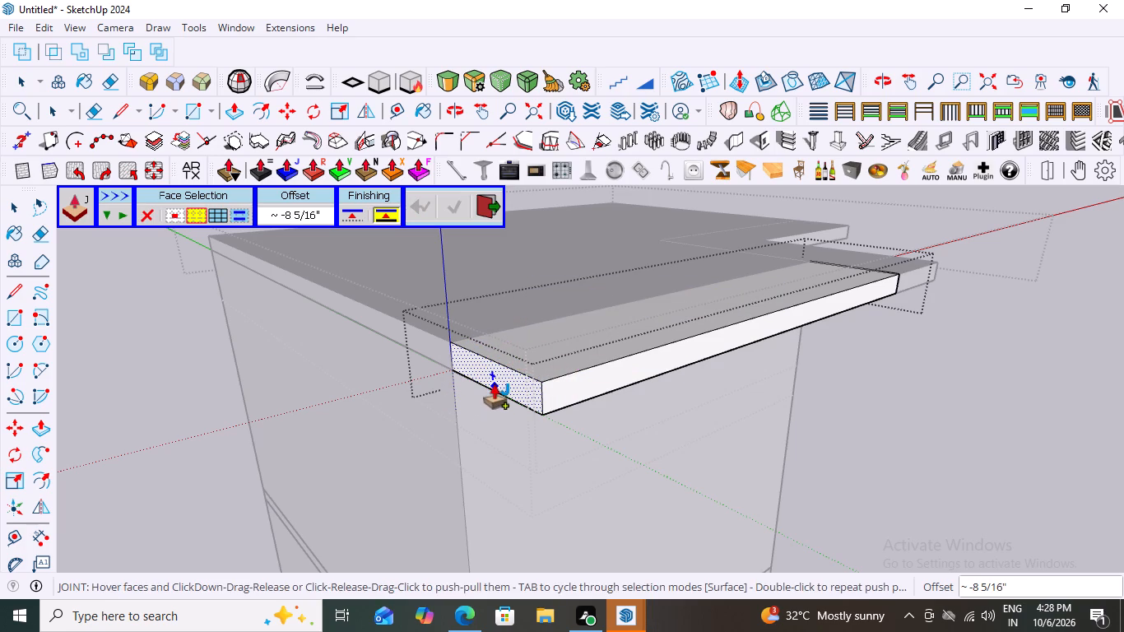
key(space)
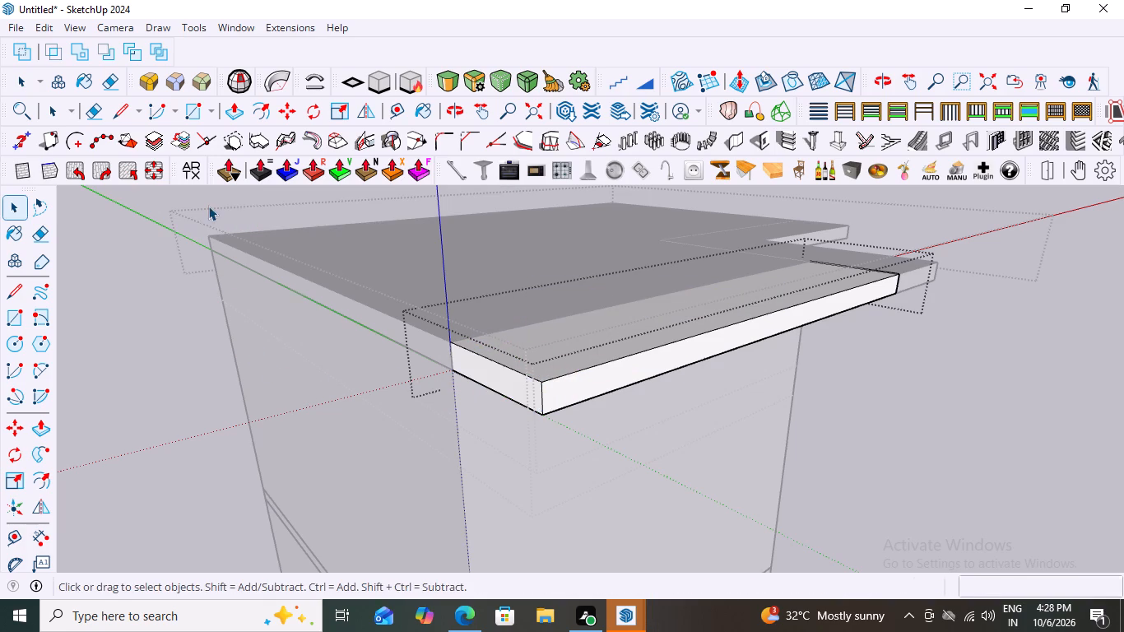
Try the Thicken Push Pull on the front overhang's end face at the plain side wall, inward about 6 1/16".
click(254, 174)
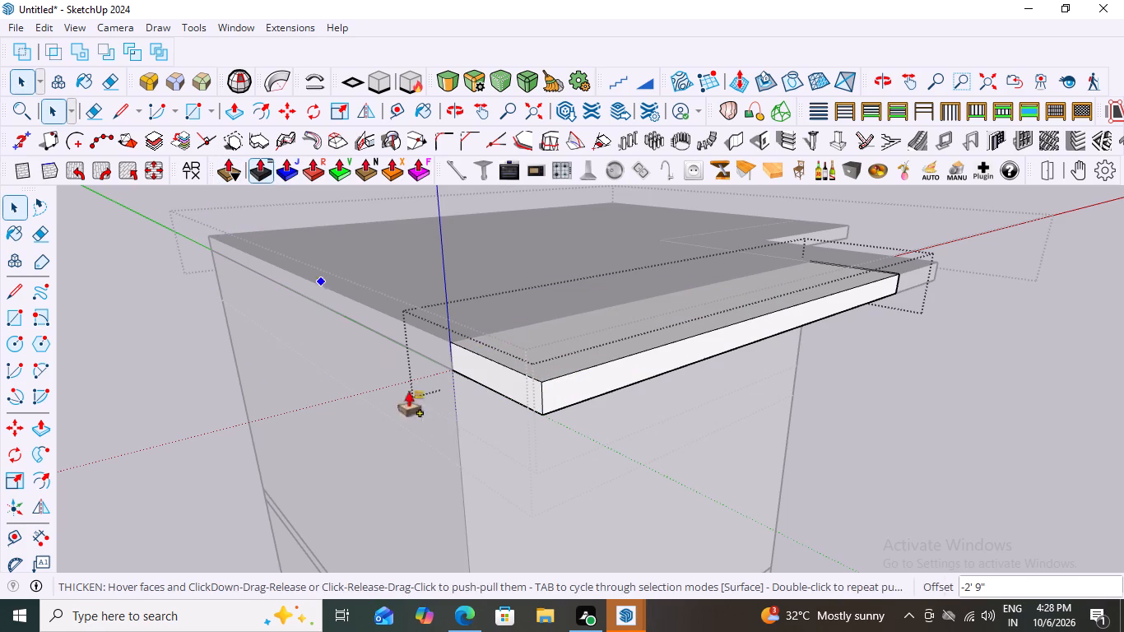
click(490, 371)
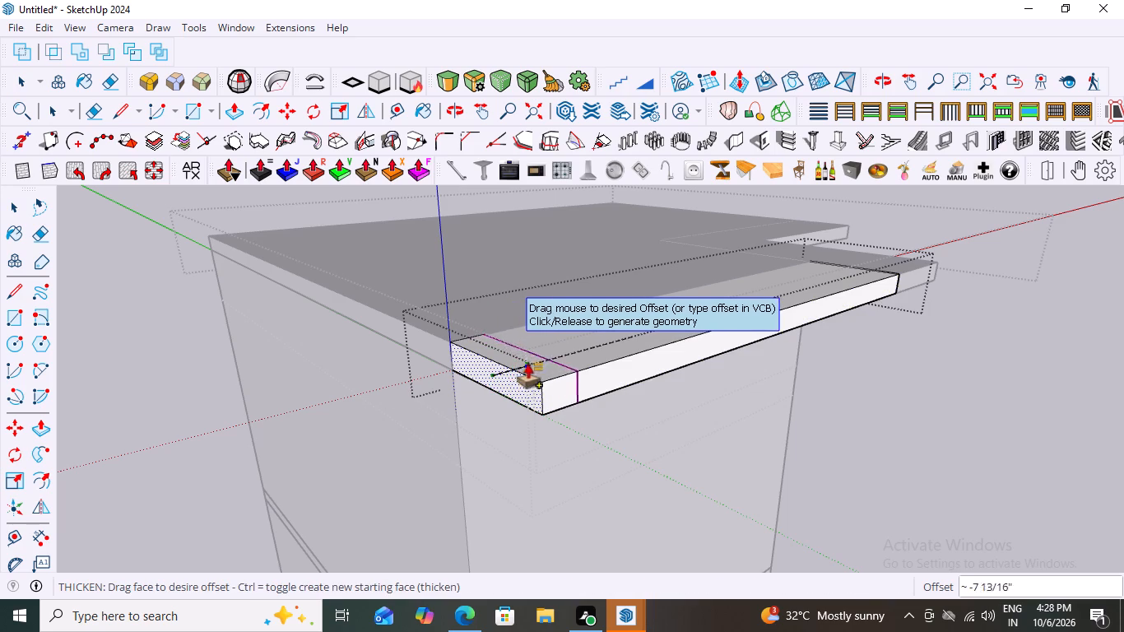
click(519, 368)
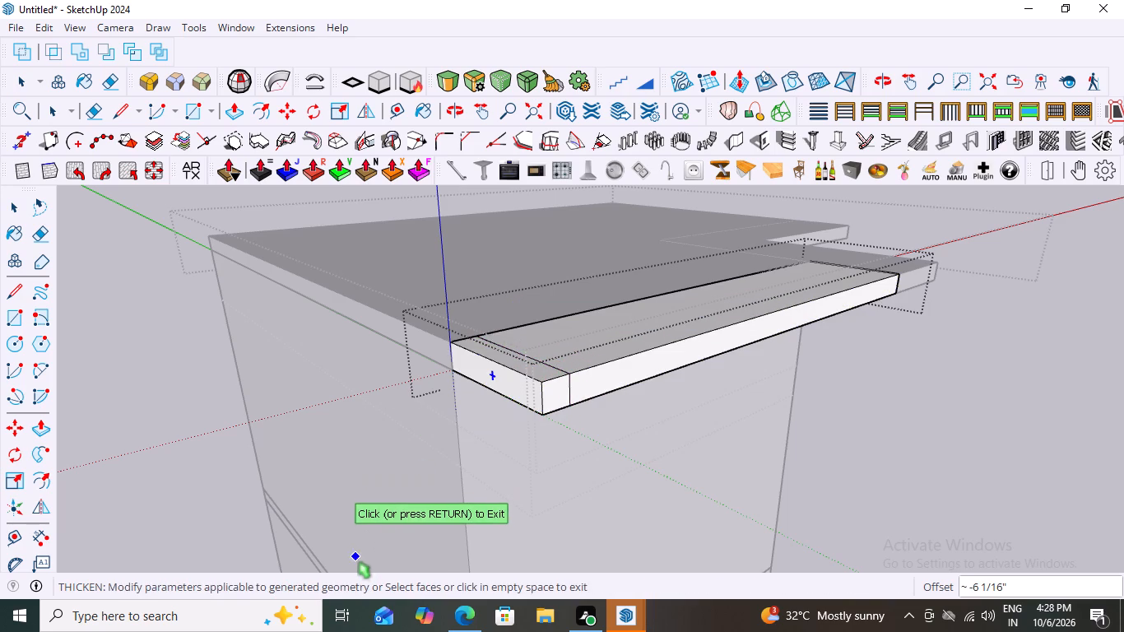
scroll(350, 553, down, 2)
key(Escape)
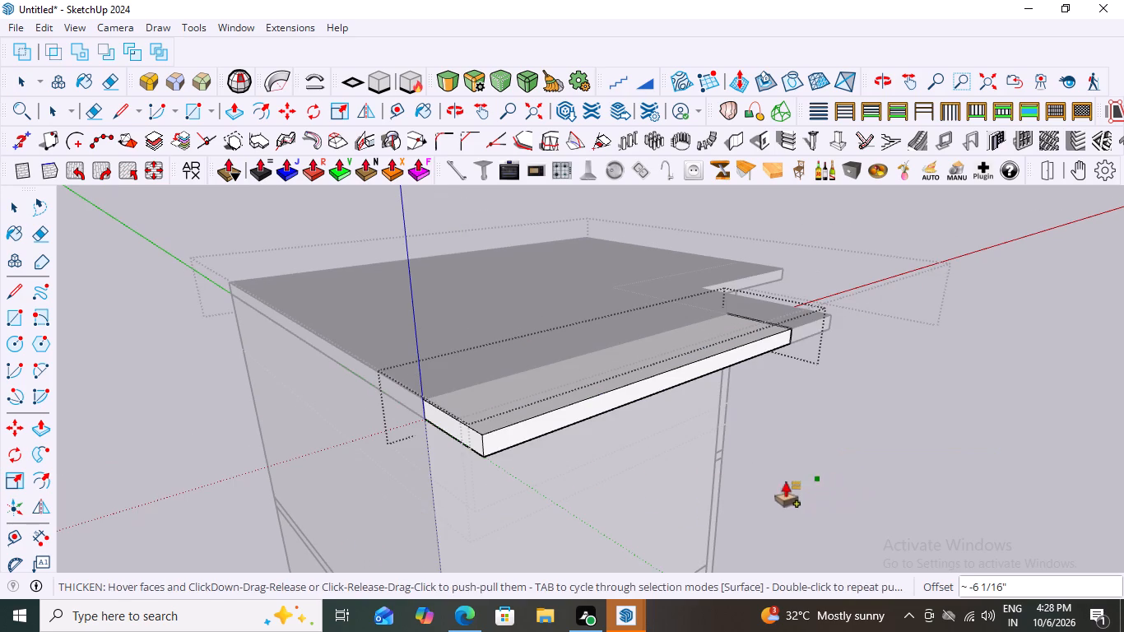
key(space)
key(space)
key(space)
Push/Pull the front overhang's end face at the plain side wall inward about 11 11/16" and close the overhang group.
scroll(414, 484, up, 2)
click(474, 427)
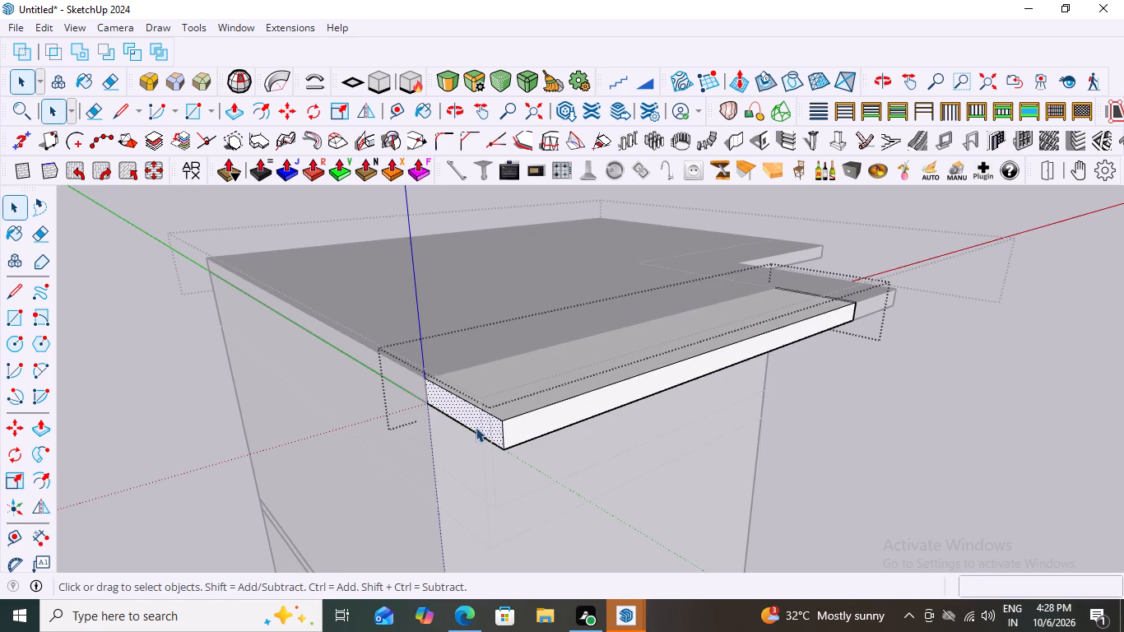
key(p)
click(483, 411)
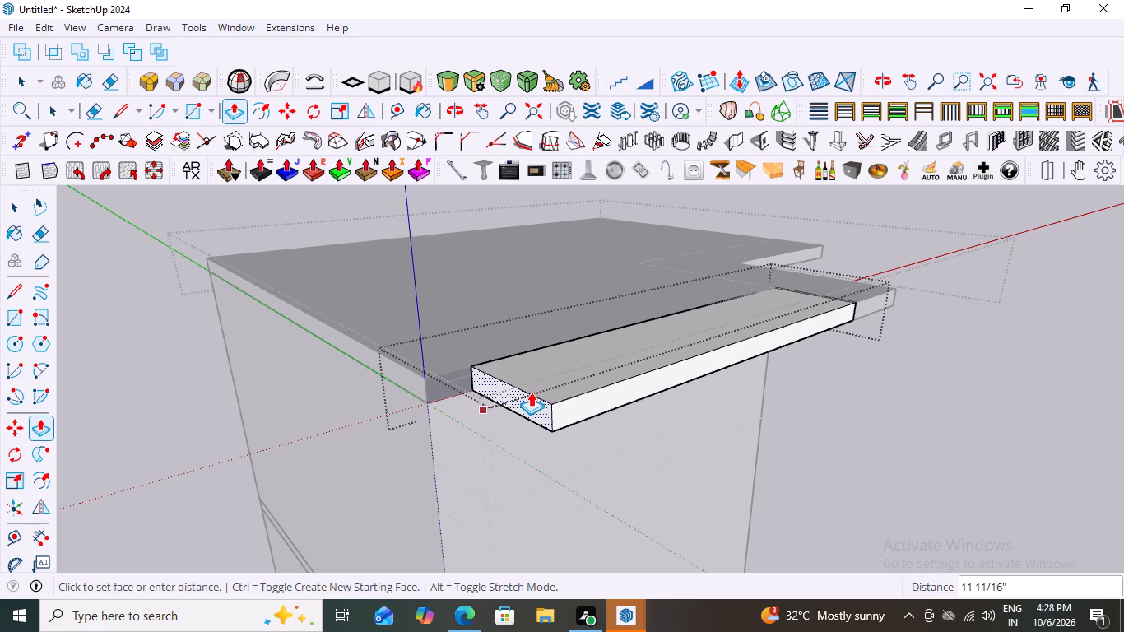
click(531, 392)
key(space)
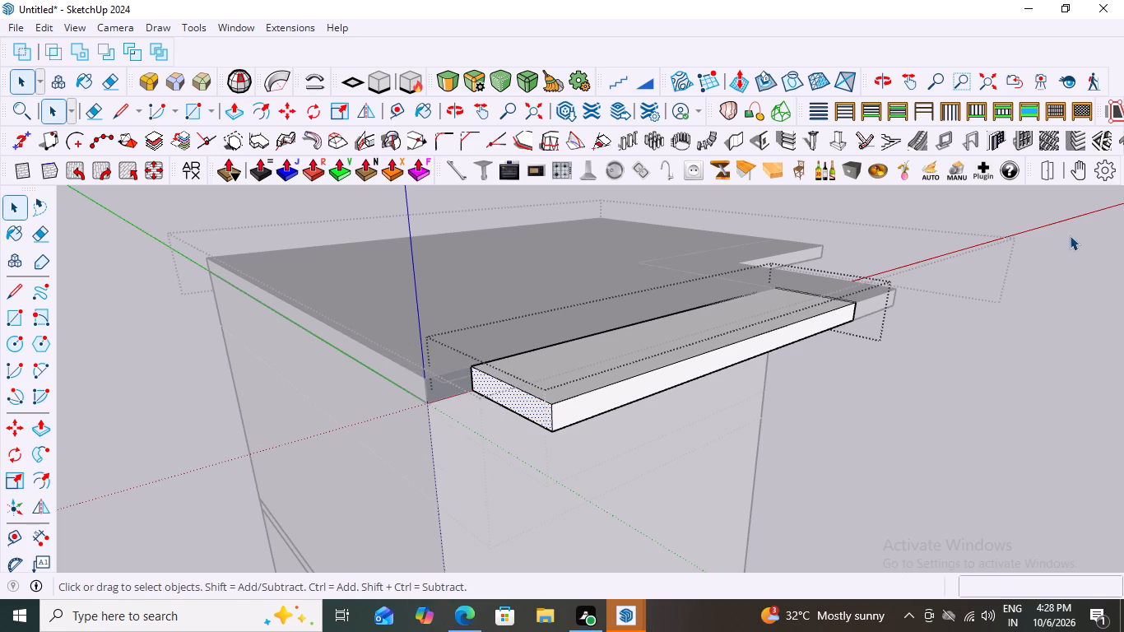
click(941, 263)
Draw an 11 11/16" by 6" rectangle over the open slab front beside the shortened overhang and leave the roof slab group.
scroll(654, 424, down, 3)
middle_drag(582, 402, 542, 369)
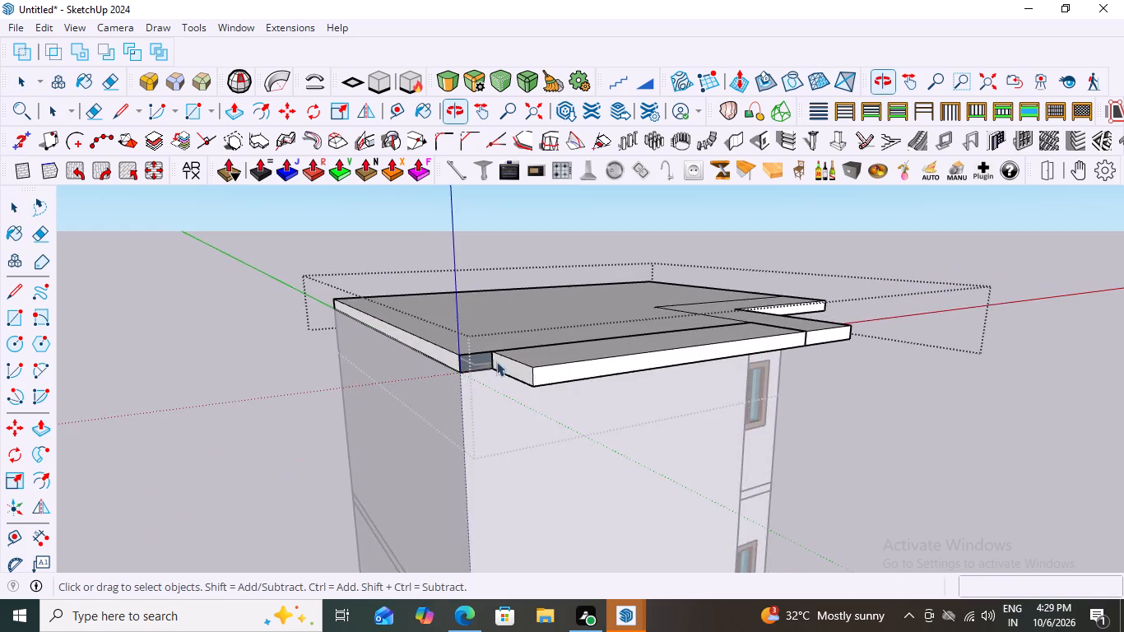
scroll(495, 361, up, 11)
key(r)
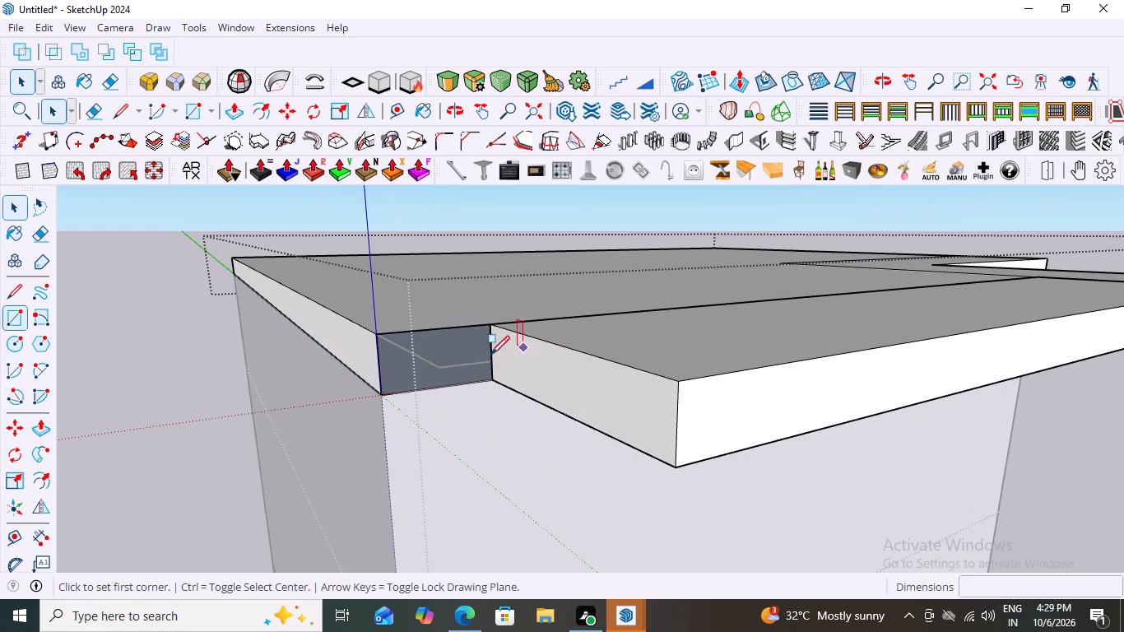
click(375, 339)
drag(378, 345, 386, 352)
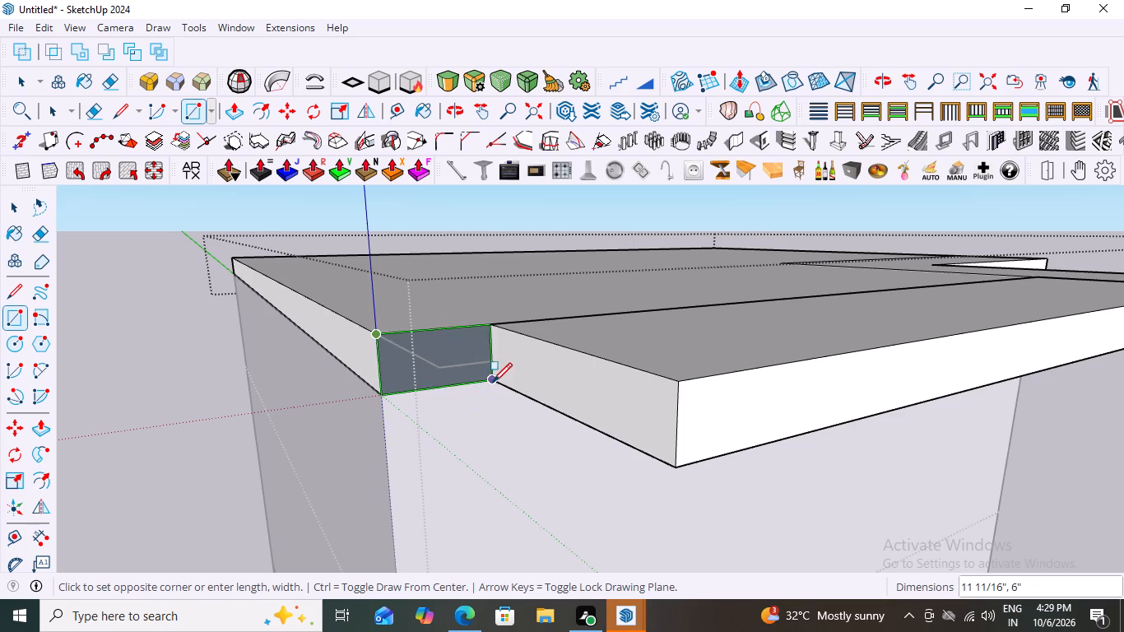
click(493, 379)
scroll(434, 367, down, 7)
key(space)
click(269, 454)
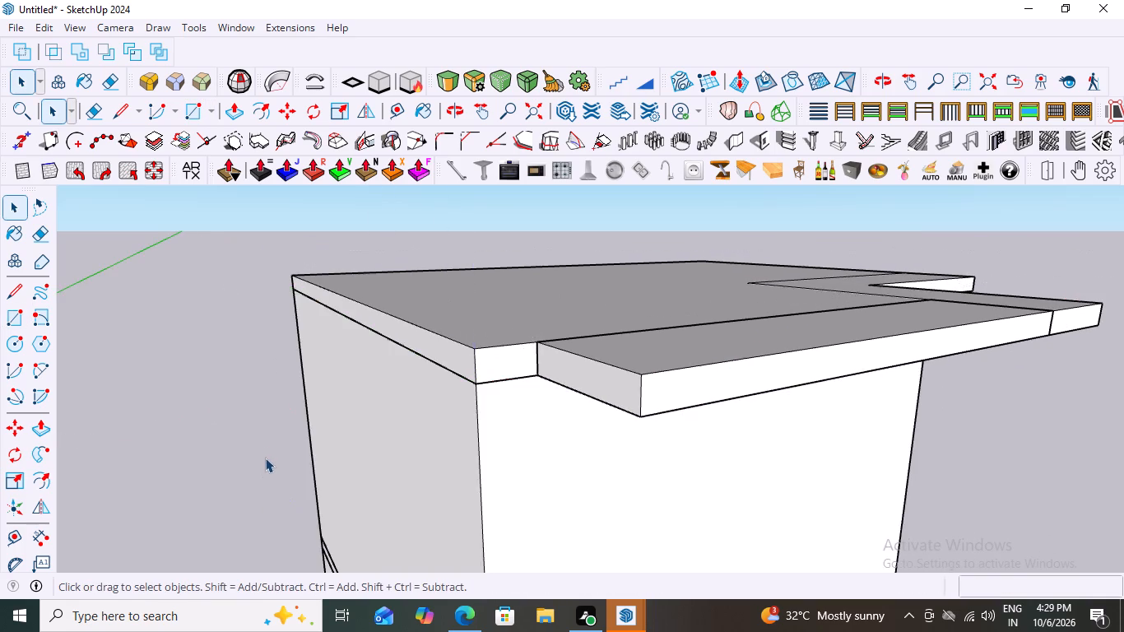
Examine the roof slab and its overhangs from the plain side wall, the front and the door recess.
scroll(288, 378, down, 10)
middle_drag(663, 418, 536, 438)
middle_drag(536, 438, 734, 448)
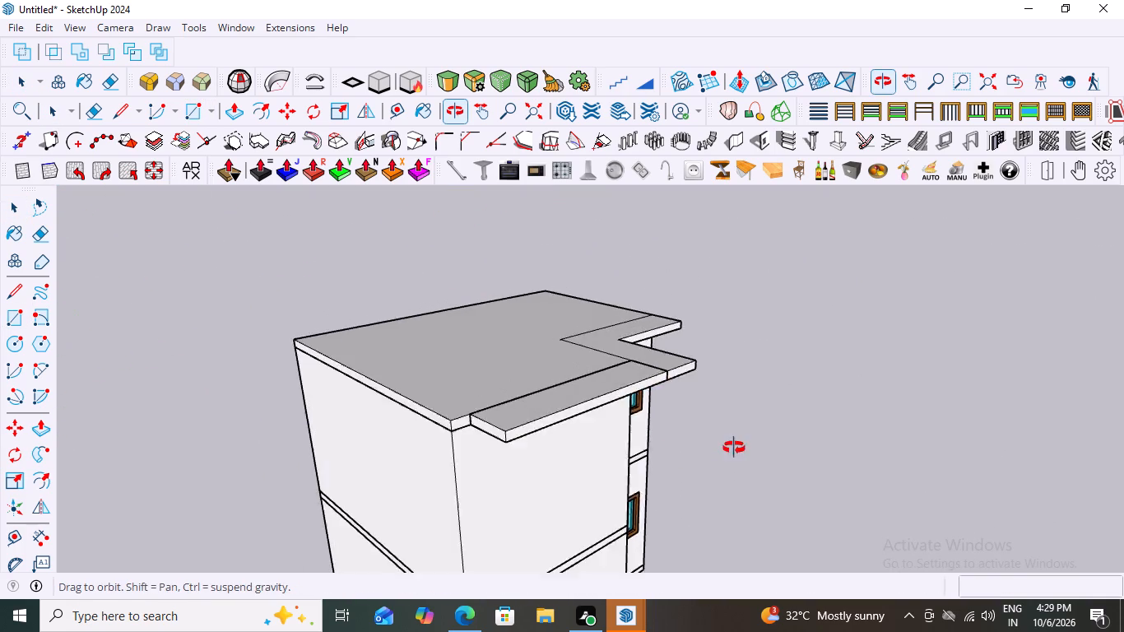
middle_drag(734, 448, 763, 448)
middle_drag(820, 444, 457, 424)
scroll(651, 366, down, 2)
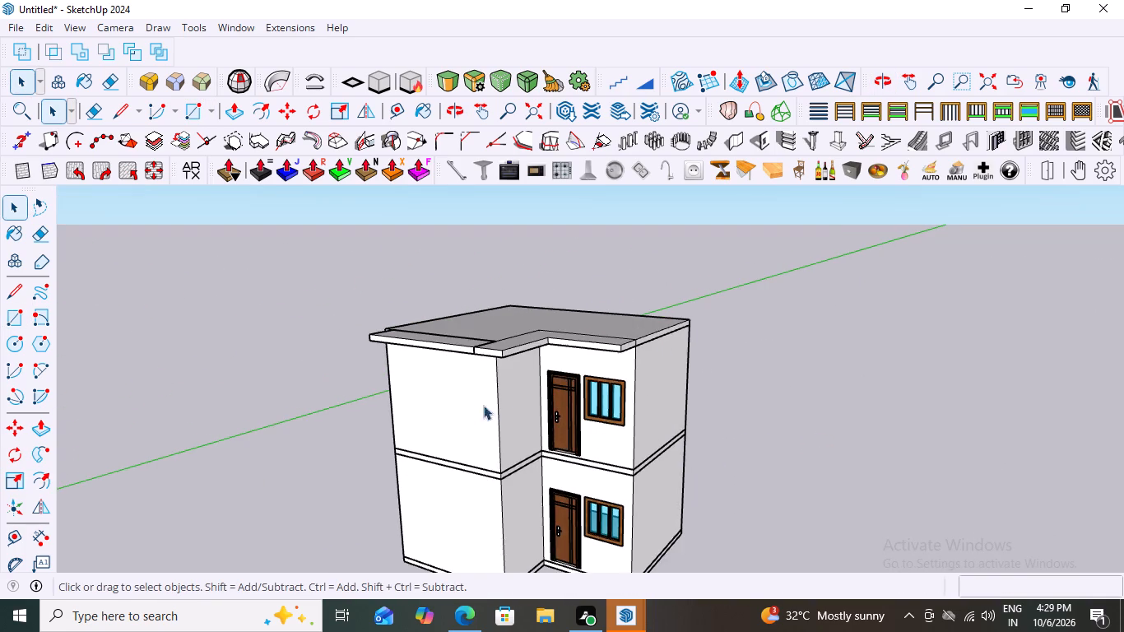
middle_drag(613, 432, 834, 469)
scroll(643, 391, up, 13)
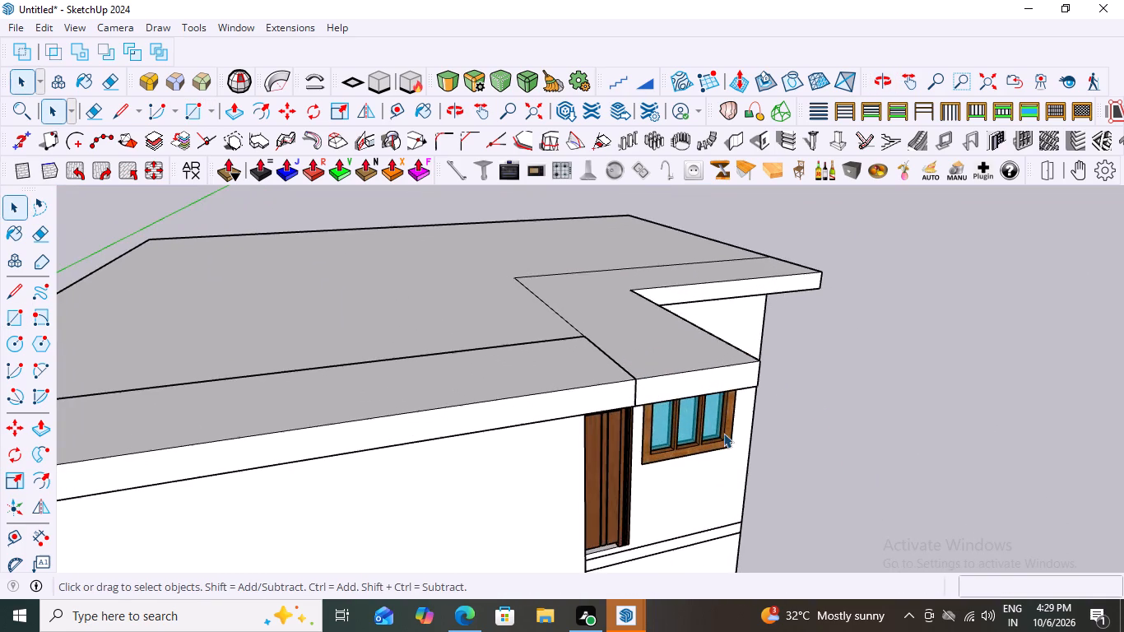
middle_drag(664, 432, 527, 428)
scroll(635, 449, down, 3)
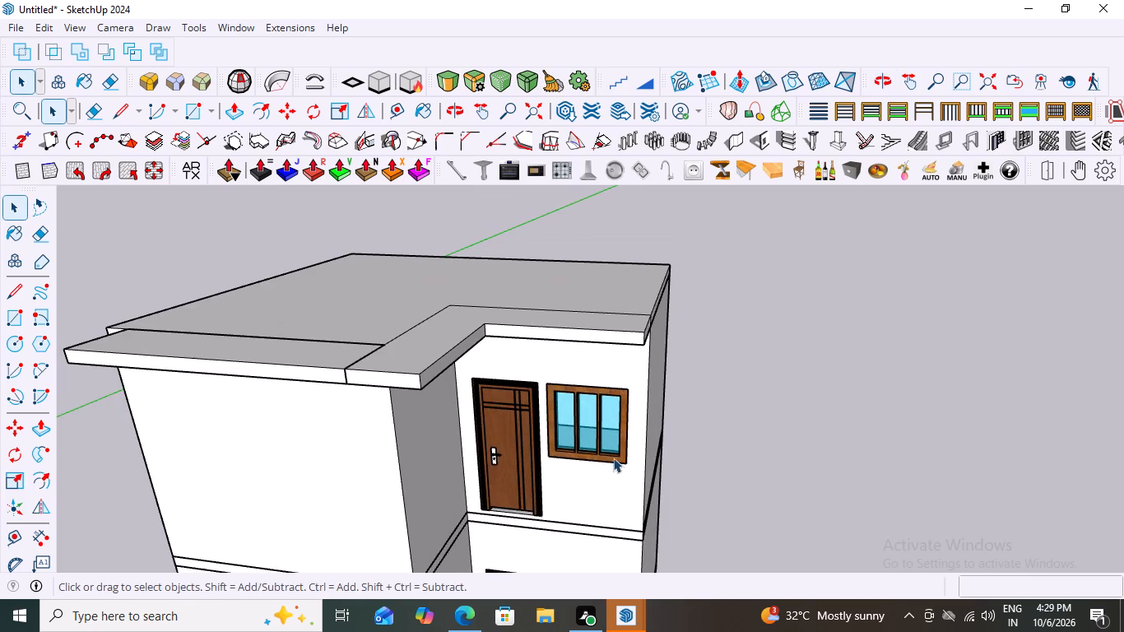
scroll(694, 487, down, 1)
middle_drag(566, 421, 582, 425)
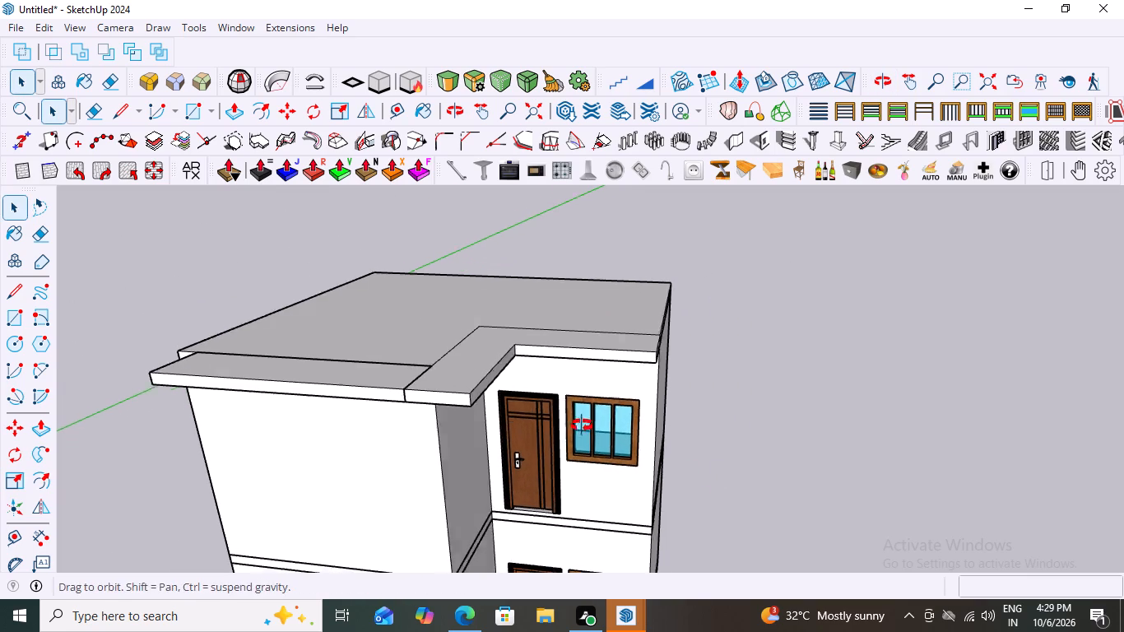
middle_drag(582, 425, 643, 448)
Open the roof slab group and Push/Pull the recess overhang's front end face back 2' 6" to the slab's front edge line.
scroll(542, 461, up, 5)
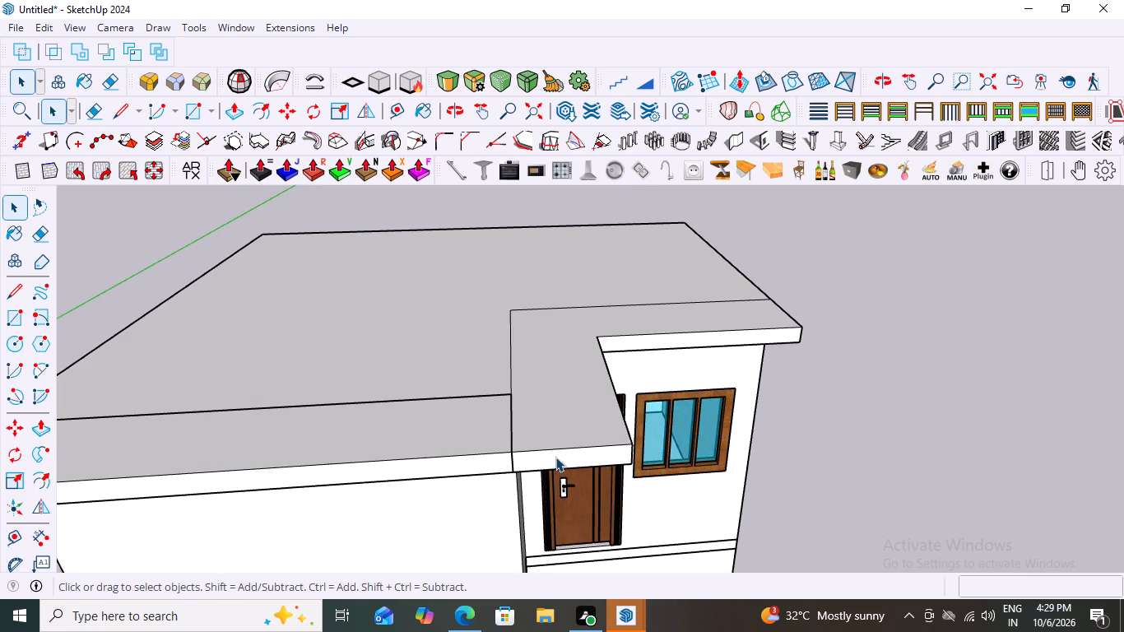
click(555, 457)
click(565, 454)
click(565, 454)
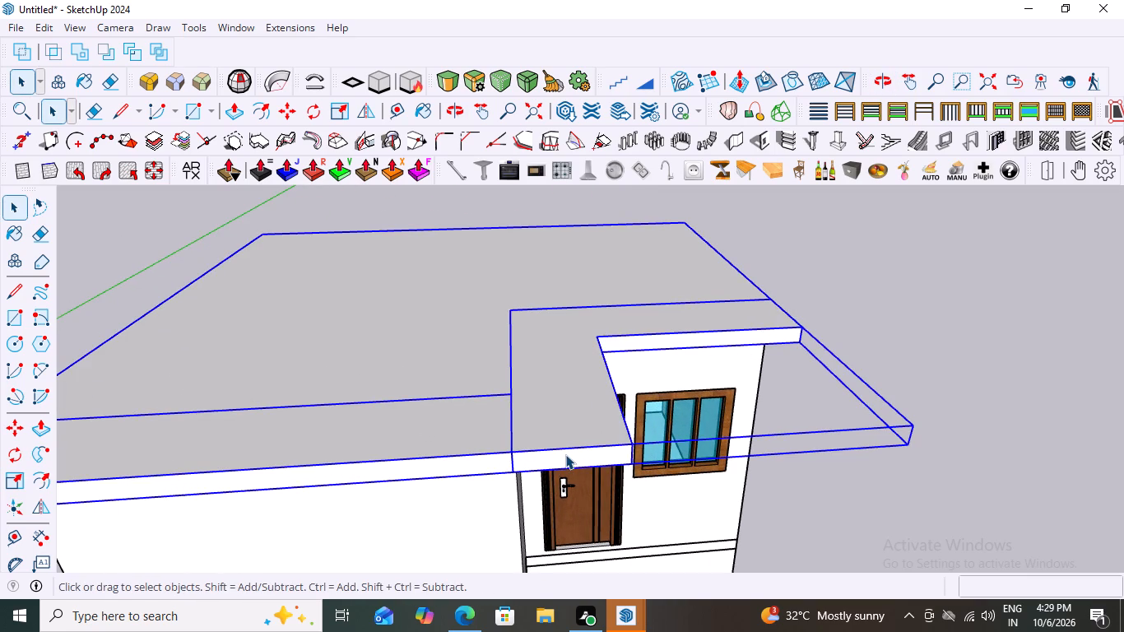
click(565, 454)
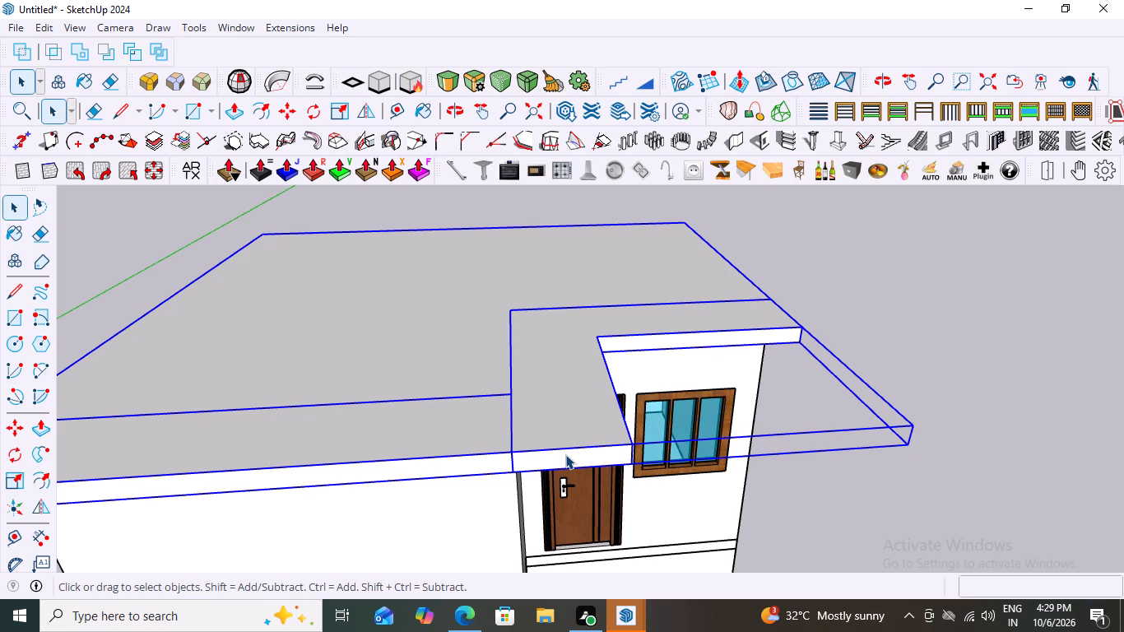
double_click(565, 454)
click(565, 454)
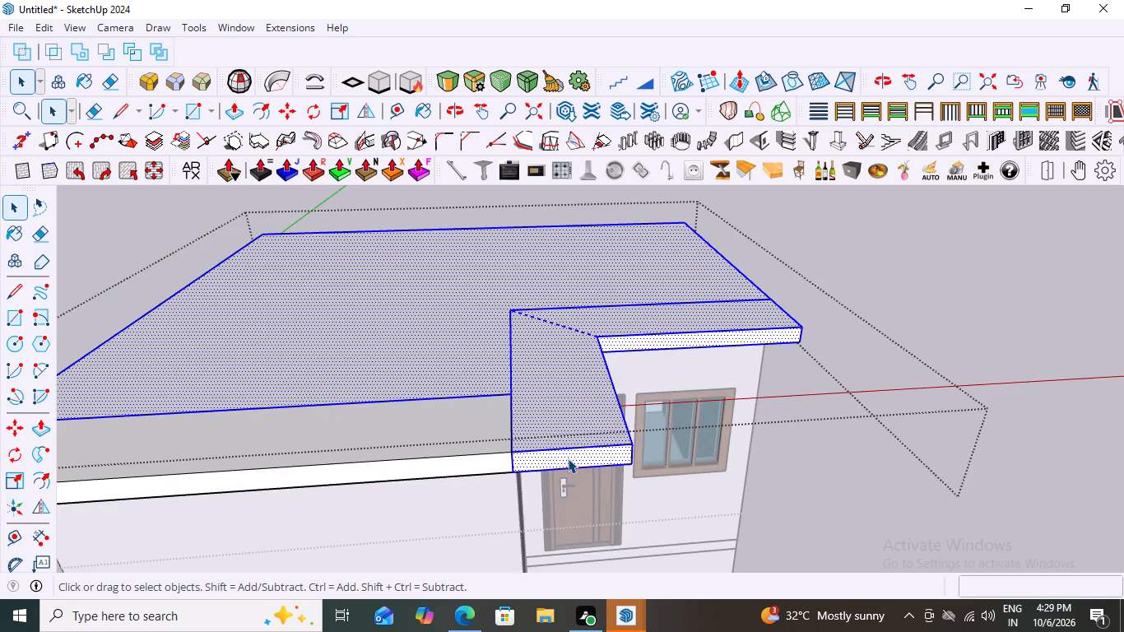
click(568, 458)
click(569, 458)
key(p)
click(575, 458)
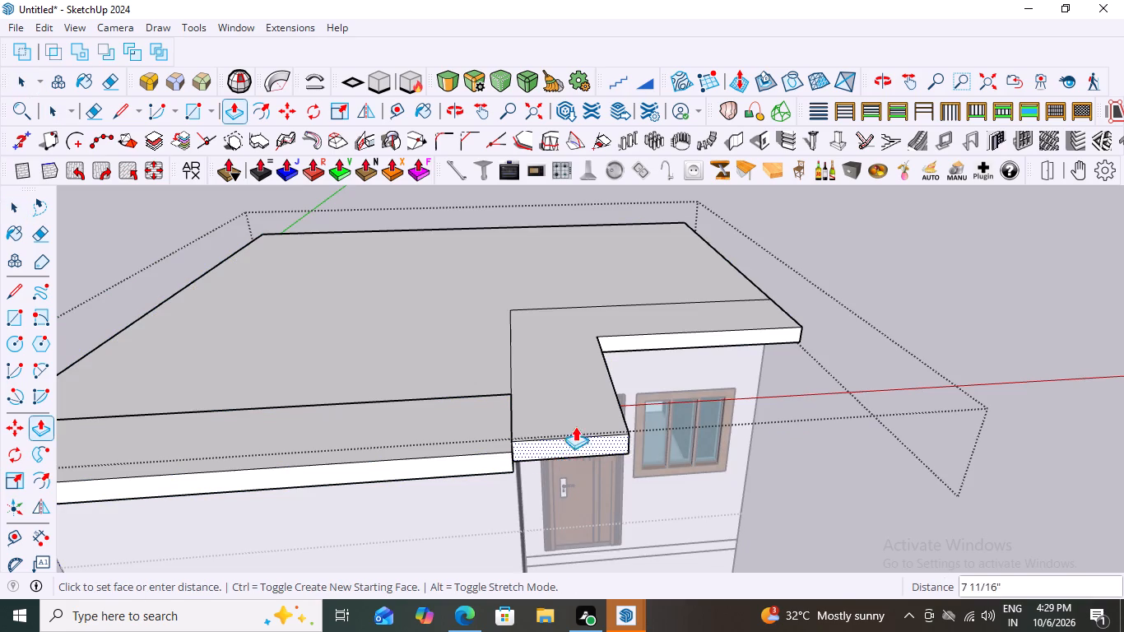
click(513, 392)
scroll(360, 392, down, 7)
key(space)
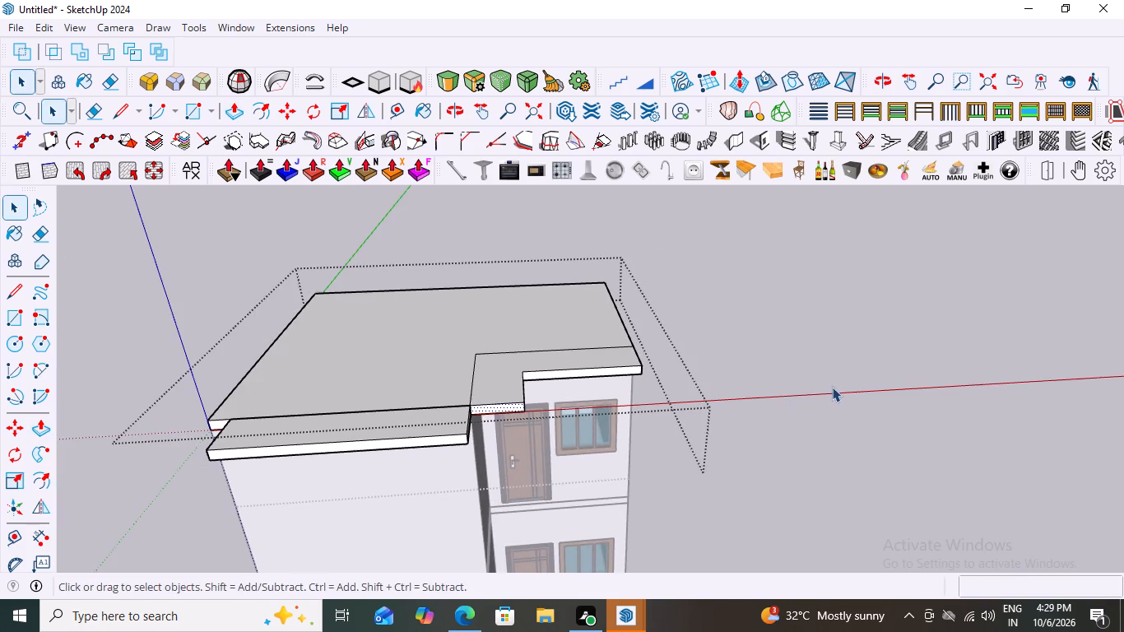
Push/Pull the front overhang's recess-side end face outward 2' 6" to the recess overhang's outer corner and close the overhang group.
middle_drag(755, 427, 579, 433)
scroll(348, 370, up, 8)
click(345, 348)
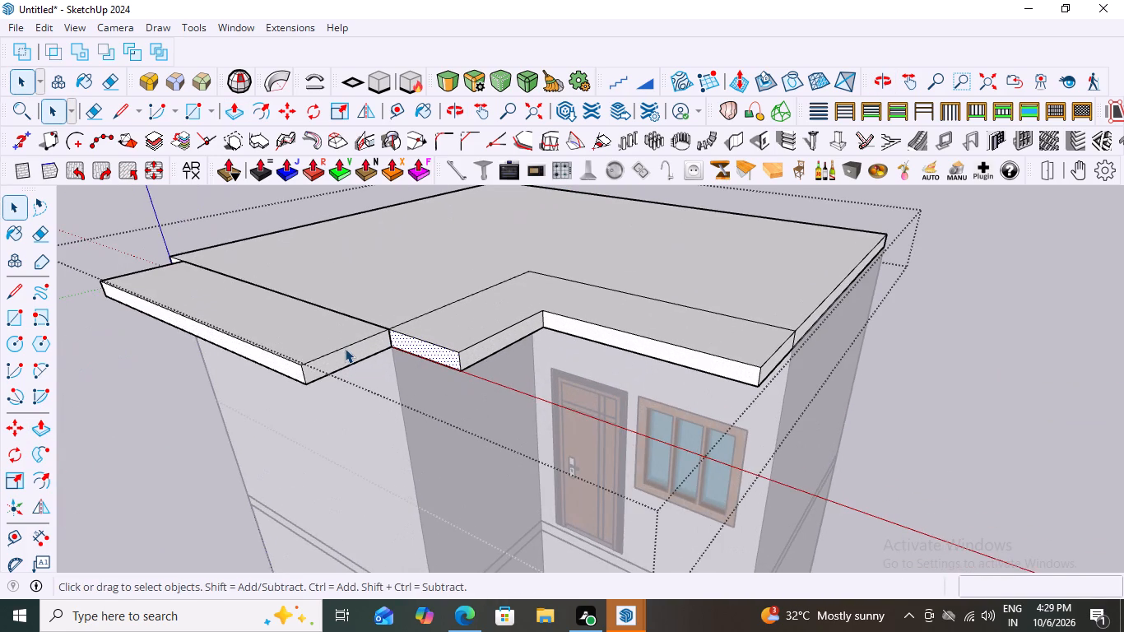
click(346, 356)
click(346, 356)
click(346, 356)
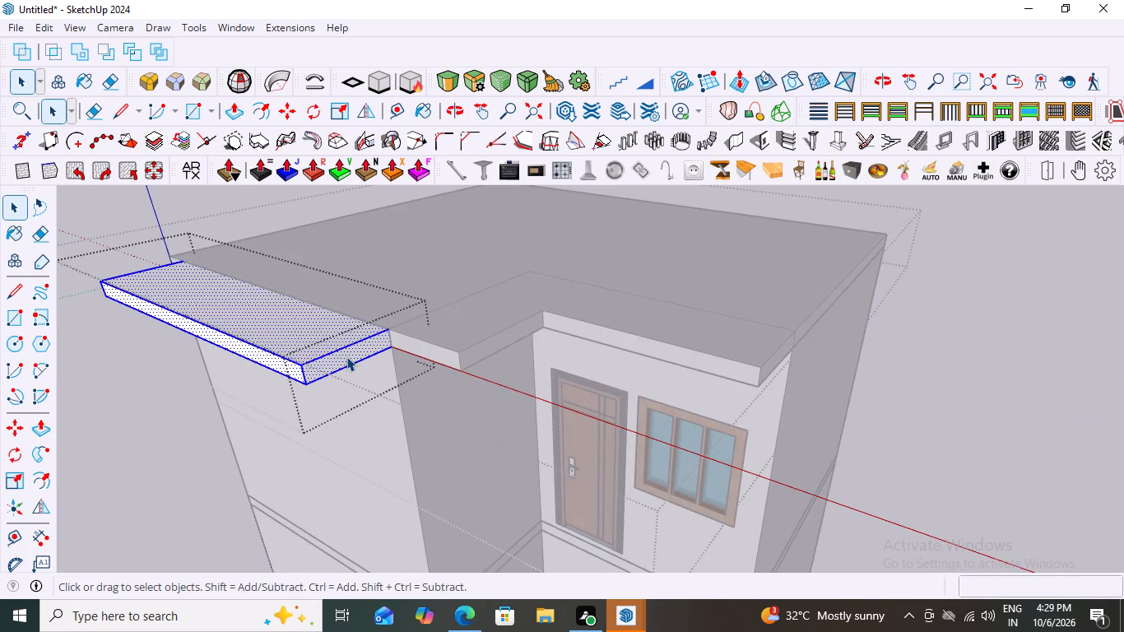
double_click(346, 356)
click(346, 356)
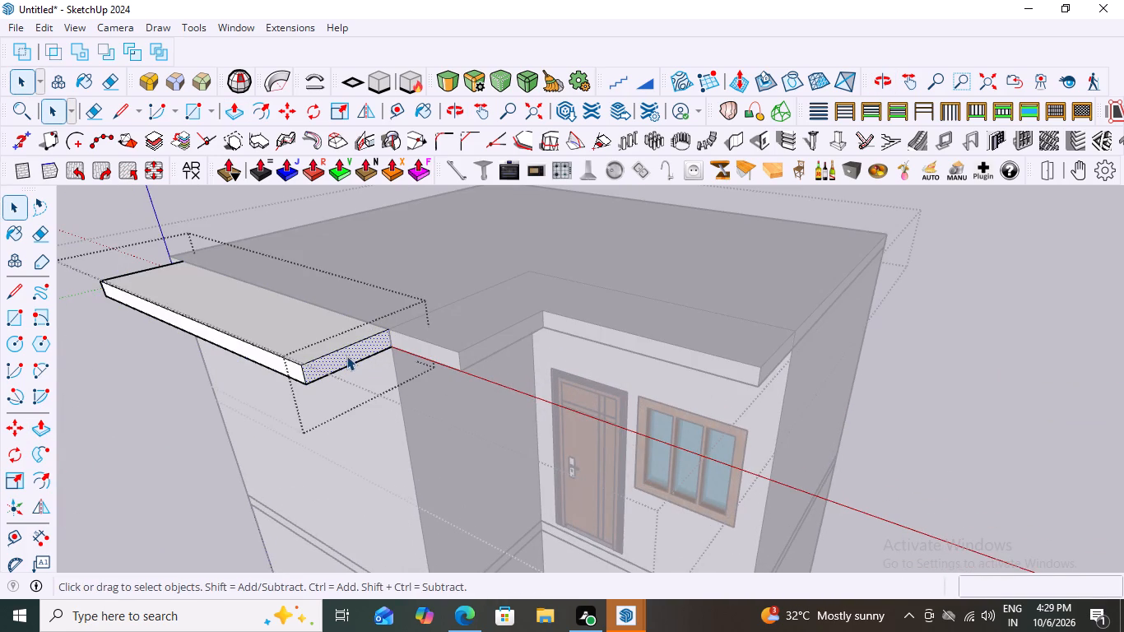
key(p)
click(346, 355)
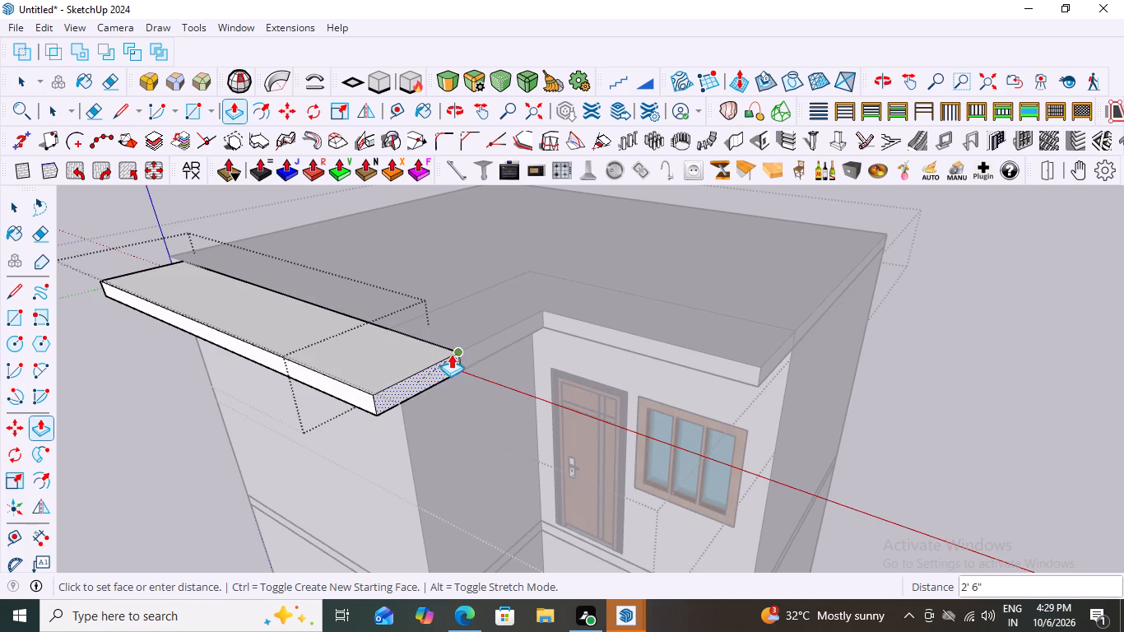
click(456, 352)
scroll(652, 346, down, 6)
key(space)
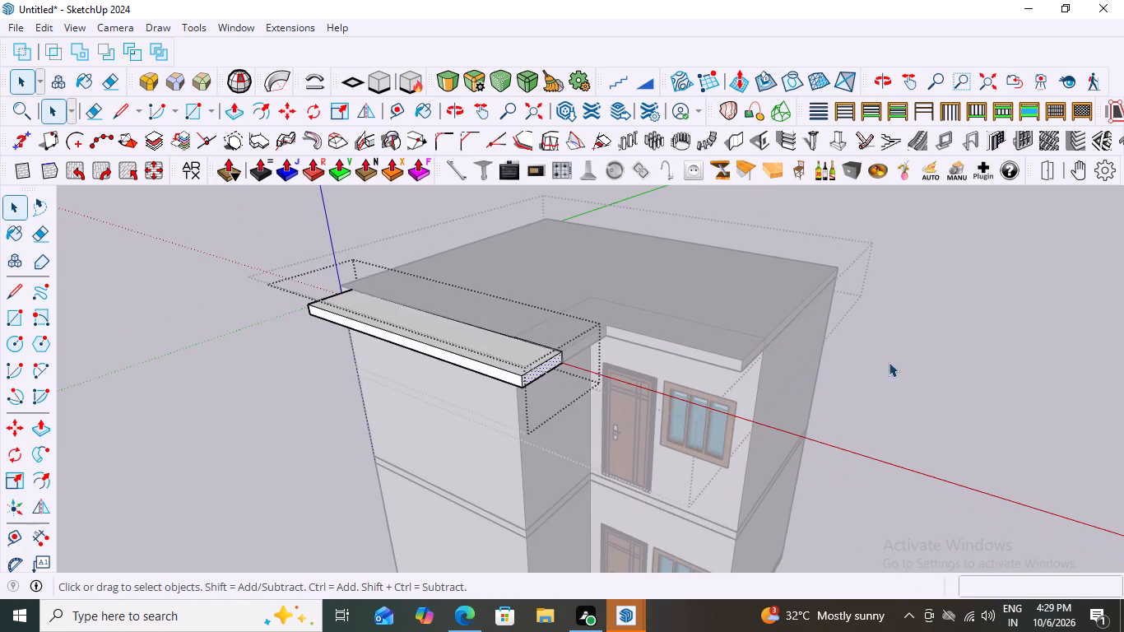
click(889, 362)
scroll(585, 382, down, 1)
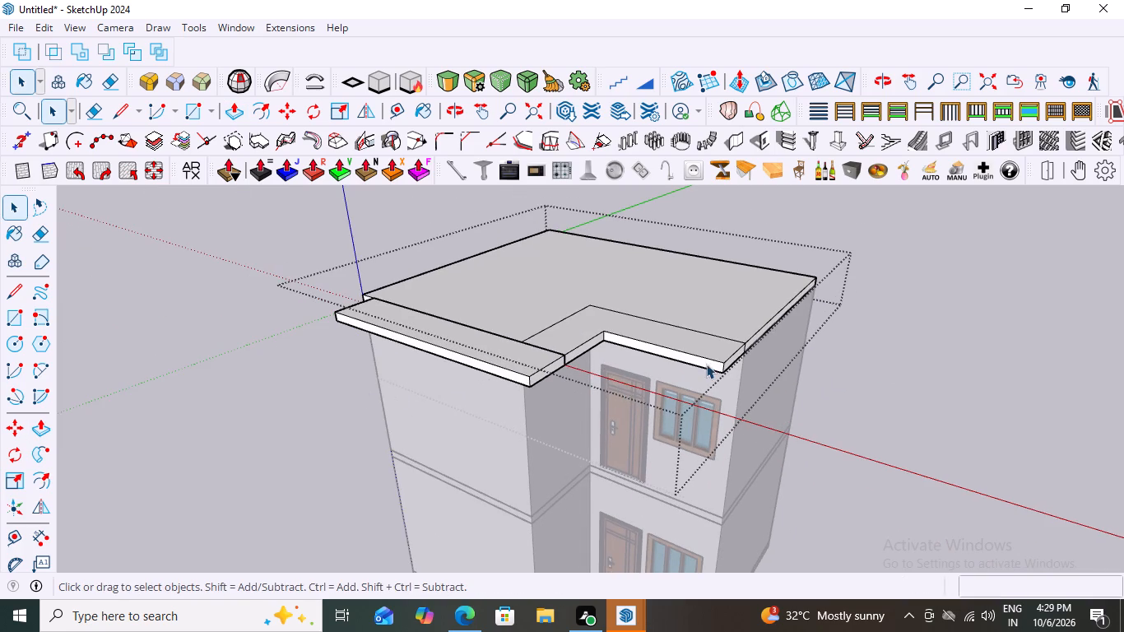
Leave the roof slab group after checking the extended overhangs from the front, below and above.
scroll(880, 285, down, 2)
middle_drag(755, 310, 938, 48)
middle_drag(893, 96, 871, 129)
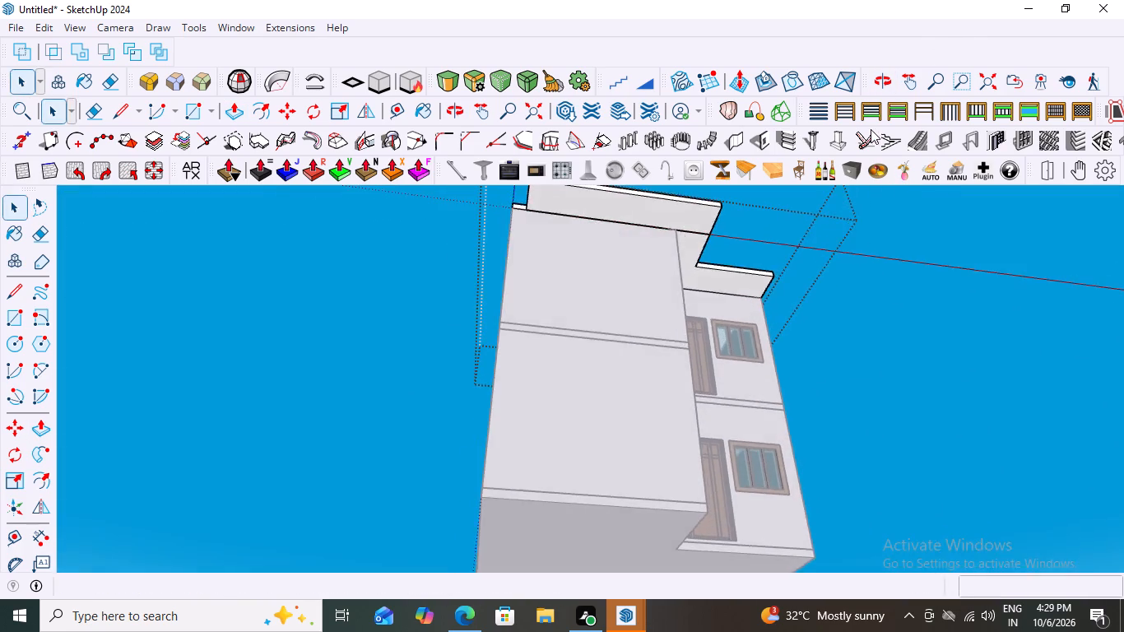
middle_drag(871, 129, 839, 192)
middle_drag(837, 199, 803, 373)
middle_drag(805, 489, 818, 534)
middle_drag(625, 313, 581, 337)
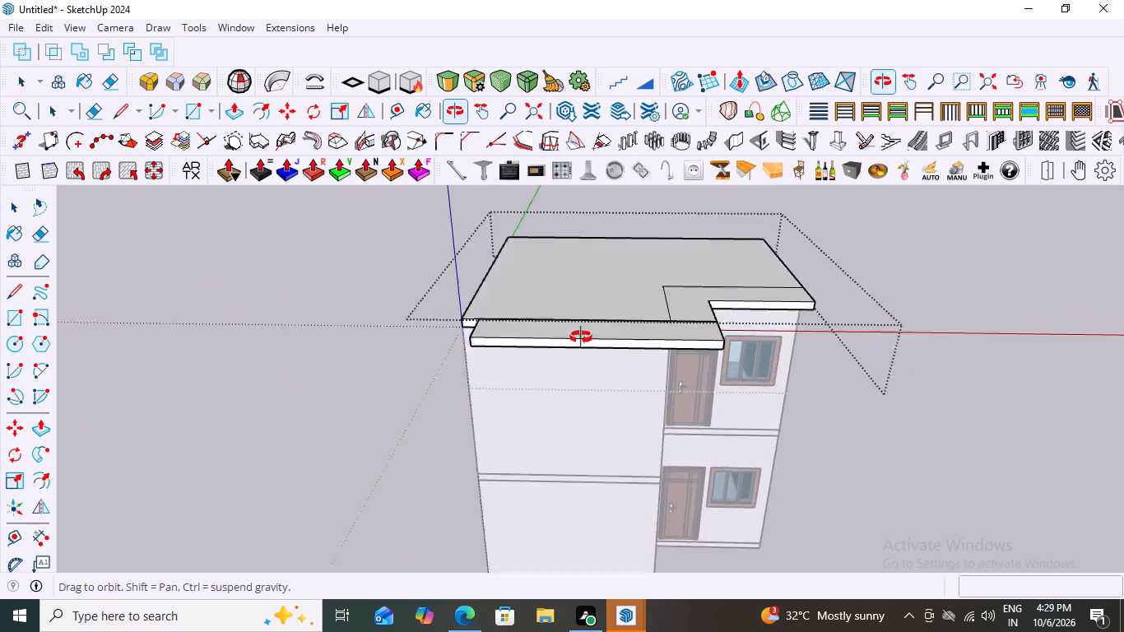
middle_drag(581, 337, 579, 314)
scroll(612, 277, up, 3)
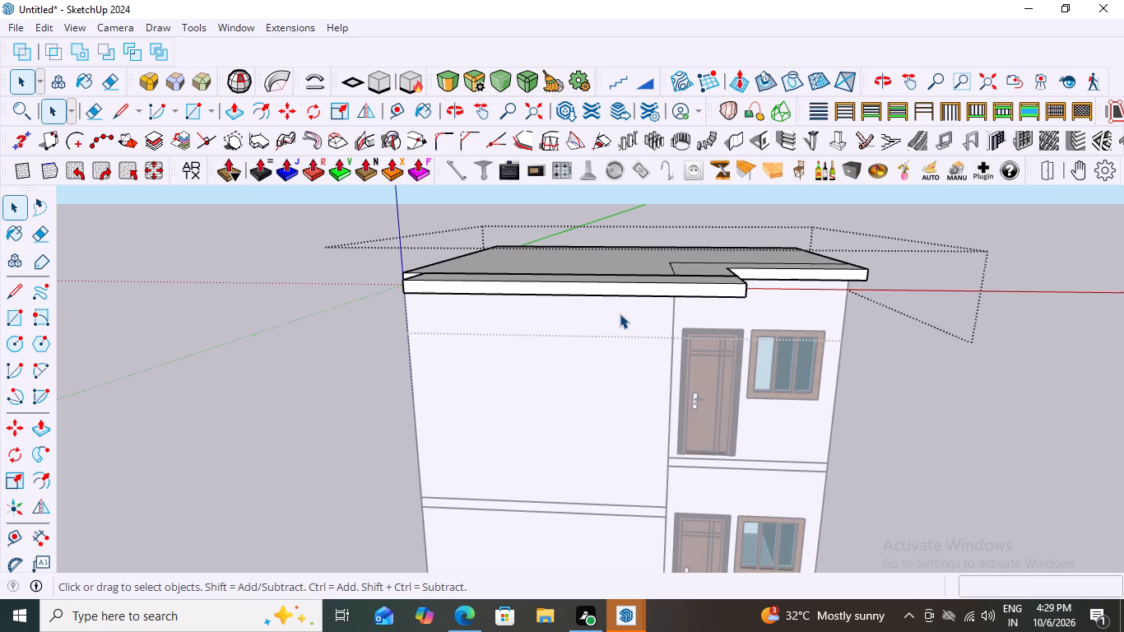
scroll(578, 383, down, 5)
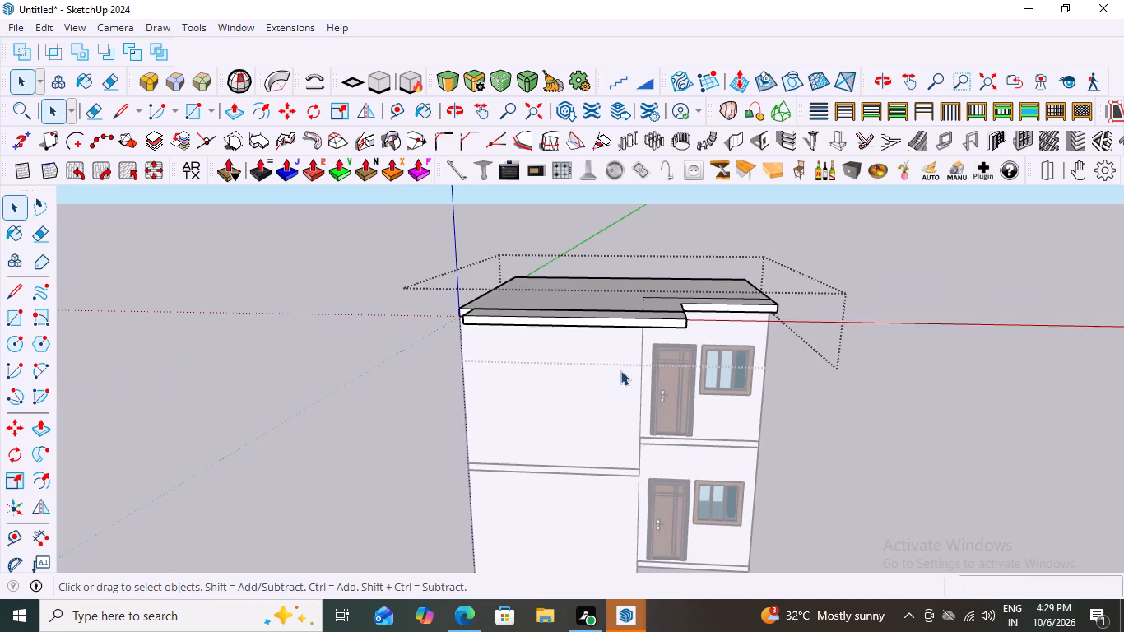
scroll(620, 370, down, 1)
click(839, 384)
Examine the house front and the lower edge of the ground-floor door in the recess.
scroll(555, 399, down, 5)
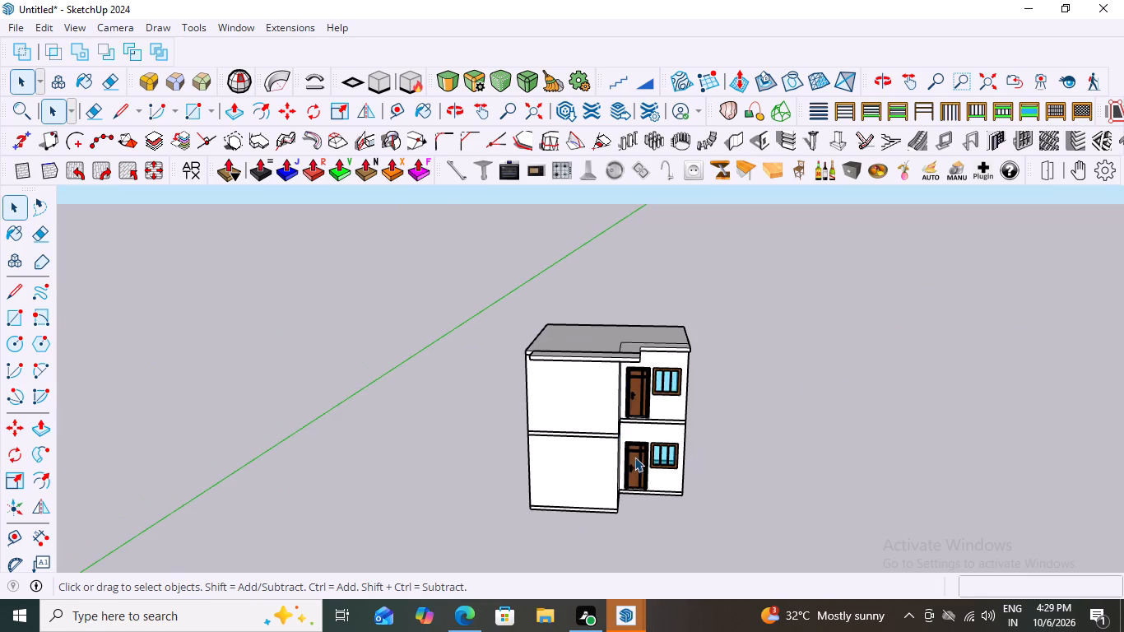
middle_click(687, 448)
scroll(609, 422, up, 5)
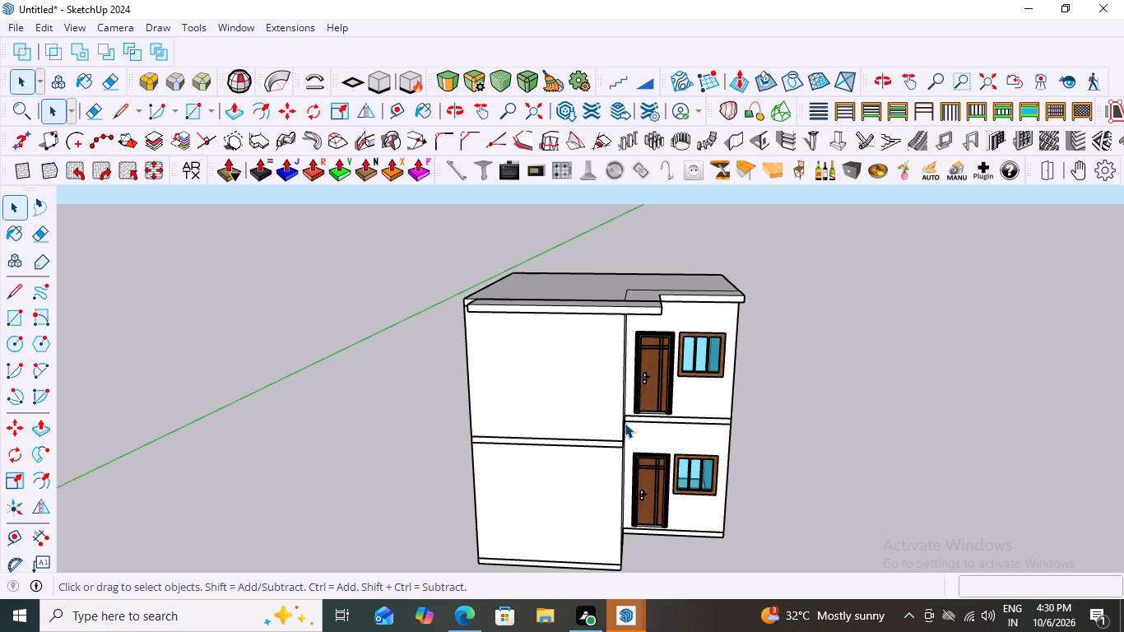
scroll(643, 418, down, 6)
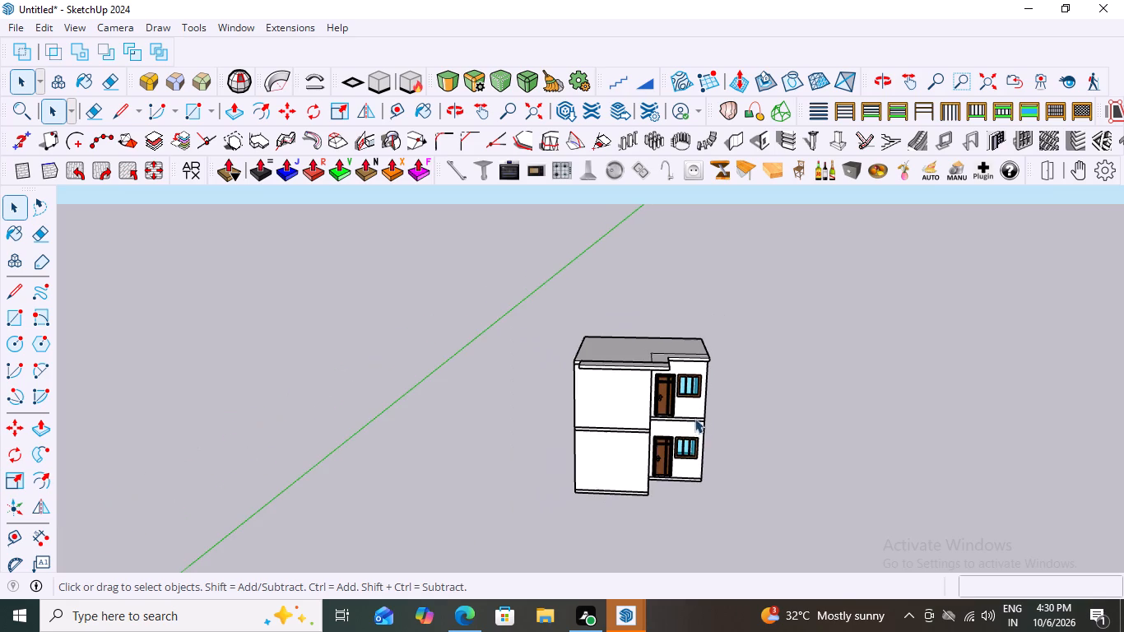
scroll(694, 418, down, 1)
scroll(667, 474, up, 9)
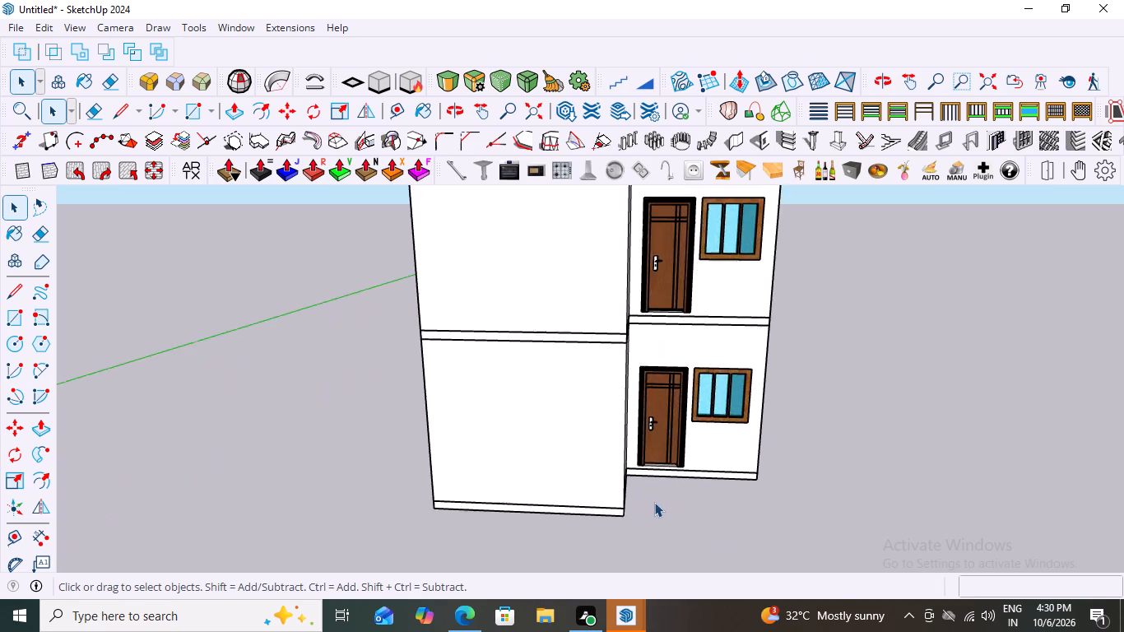
scroll(678, 486, up, 12)
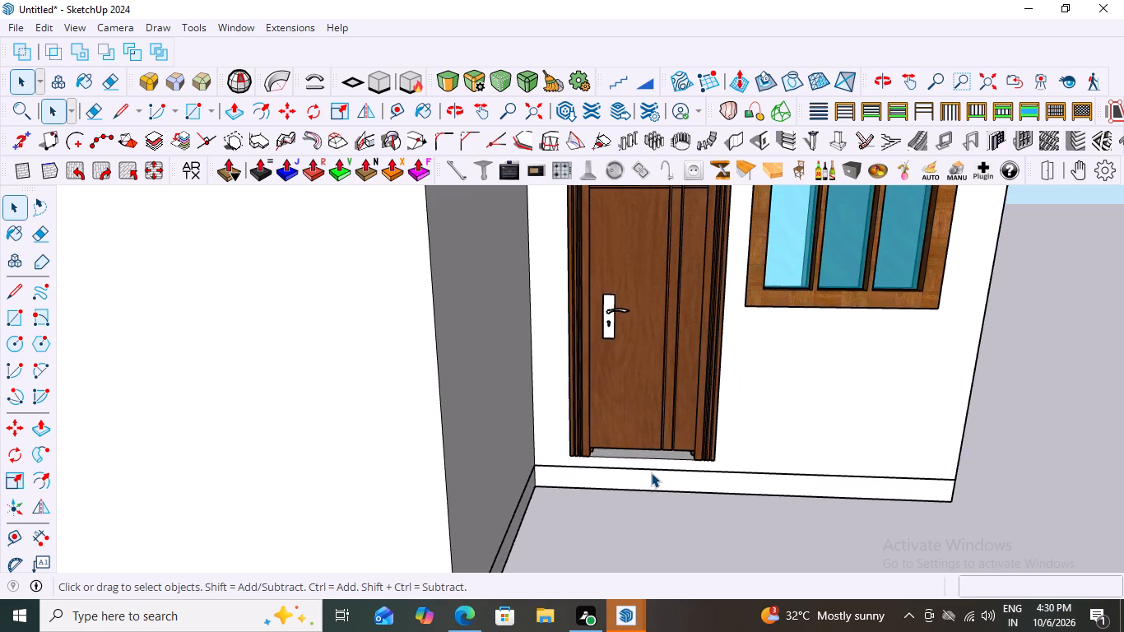
scroll(600, 449, up, 11)
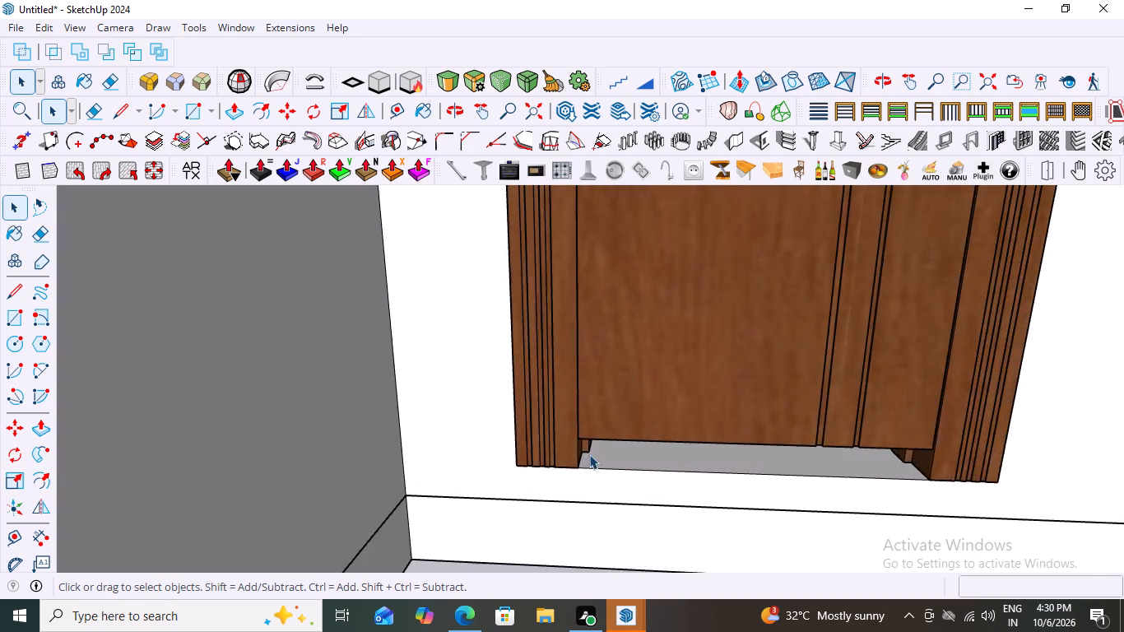
scroll(589, 454, up, 3)
scroll(589, 454, down, 11)
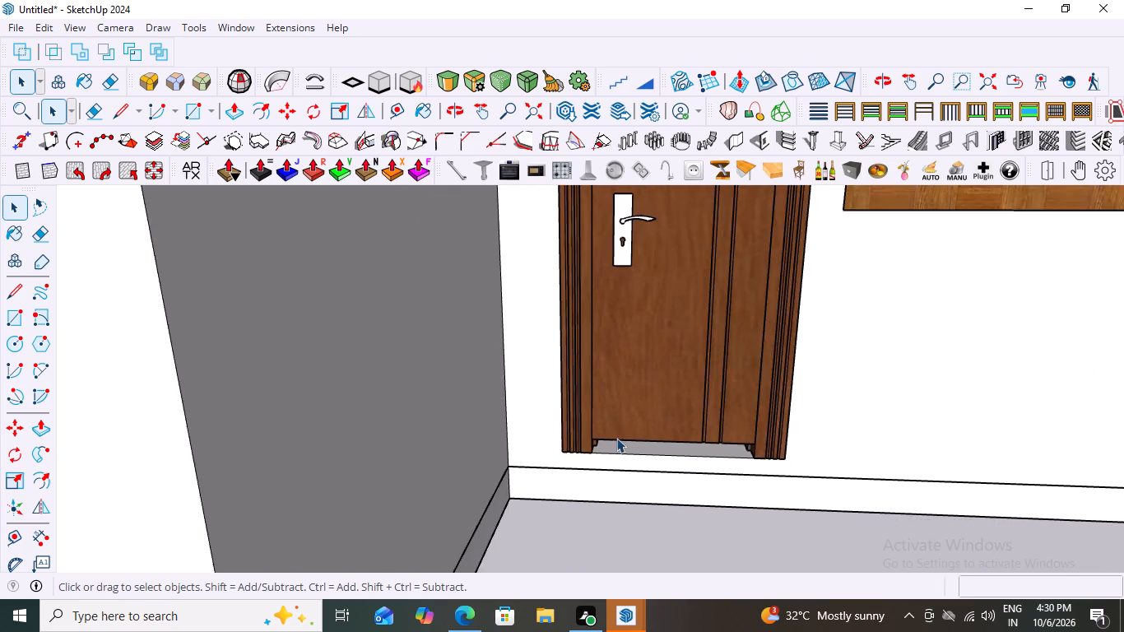
scroll(616, 438, down, 20)
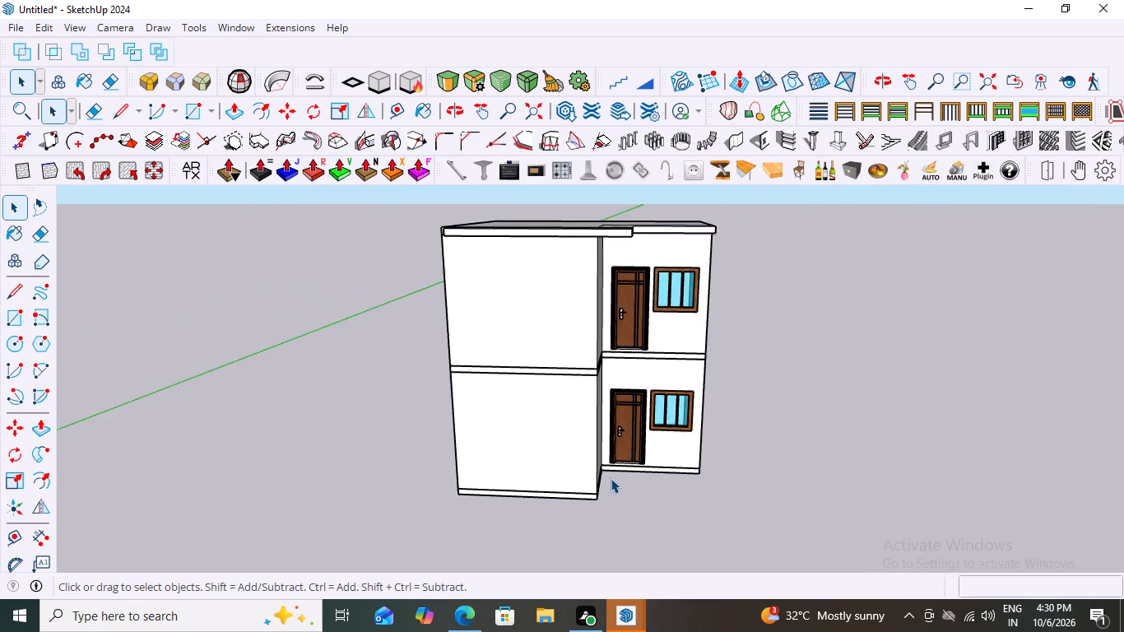
Examine the whole two-storey house from the front, the plain side and the recess side.
scroll(611, 478, down, 5)
scroll(505, 478, down, 2)
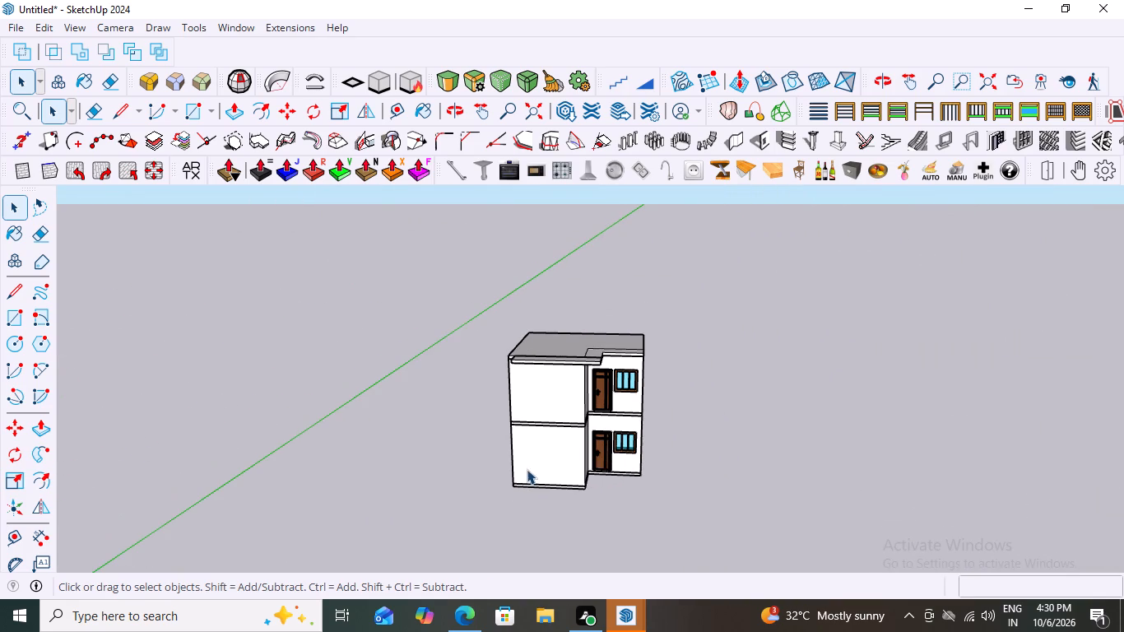
middle_drag(632, 432, 762, 488)
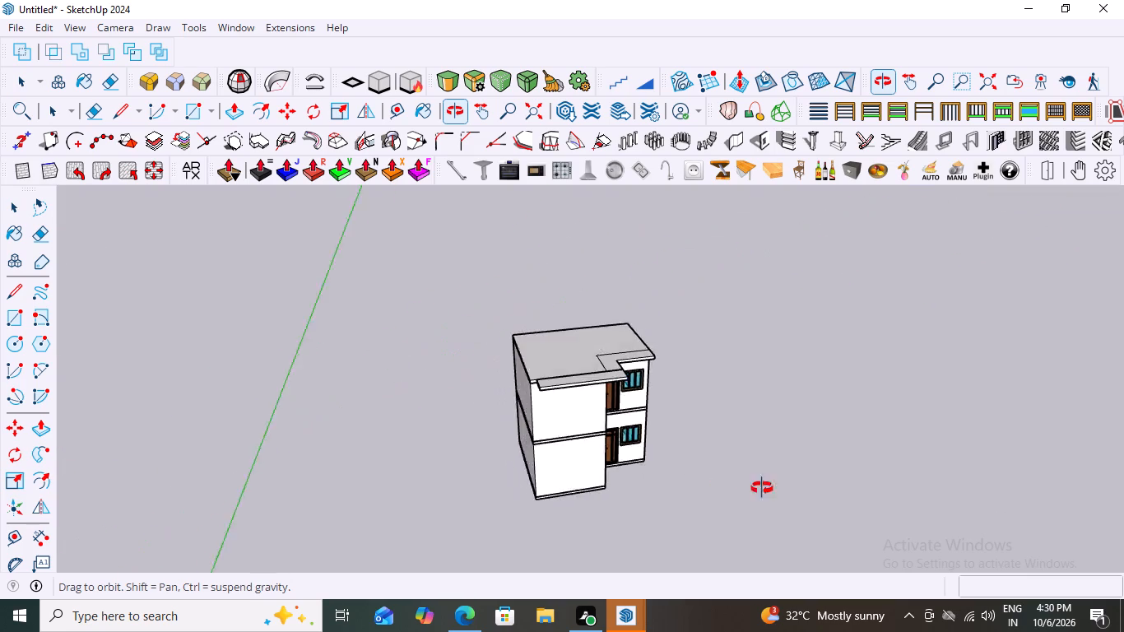
middle_drag(762, 488, 703, 523)
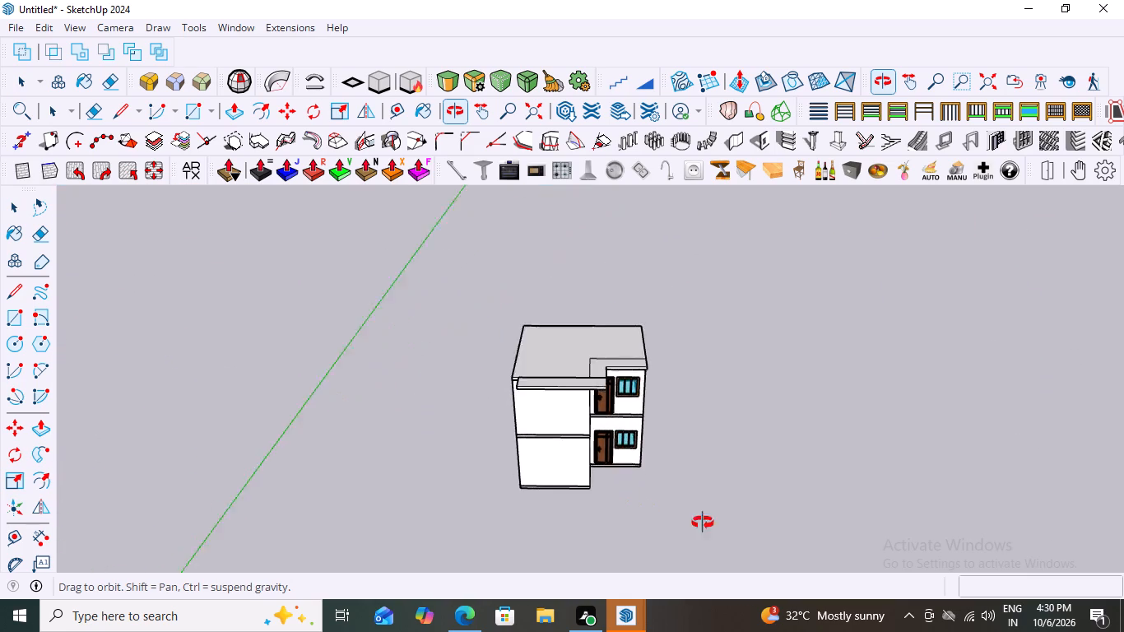
middle_drag(703, 523, 888, 397)
scroll(312, 396, down, 3)
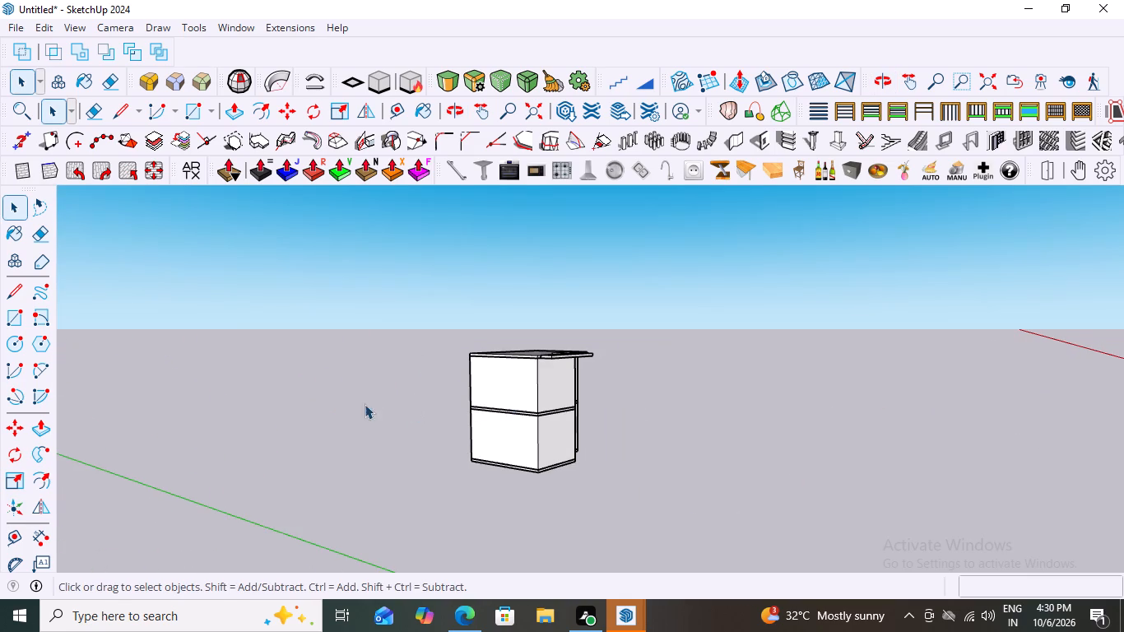
scroll(125, 380, down, 2)
scroll(318, 397, down, 4)
middle_drag(599, 444, 288, 466)
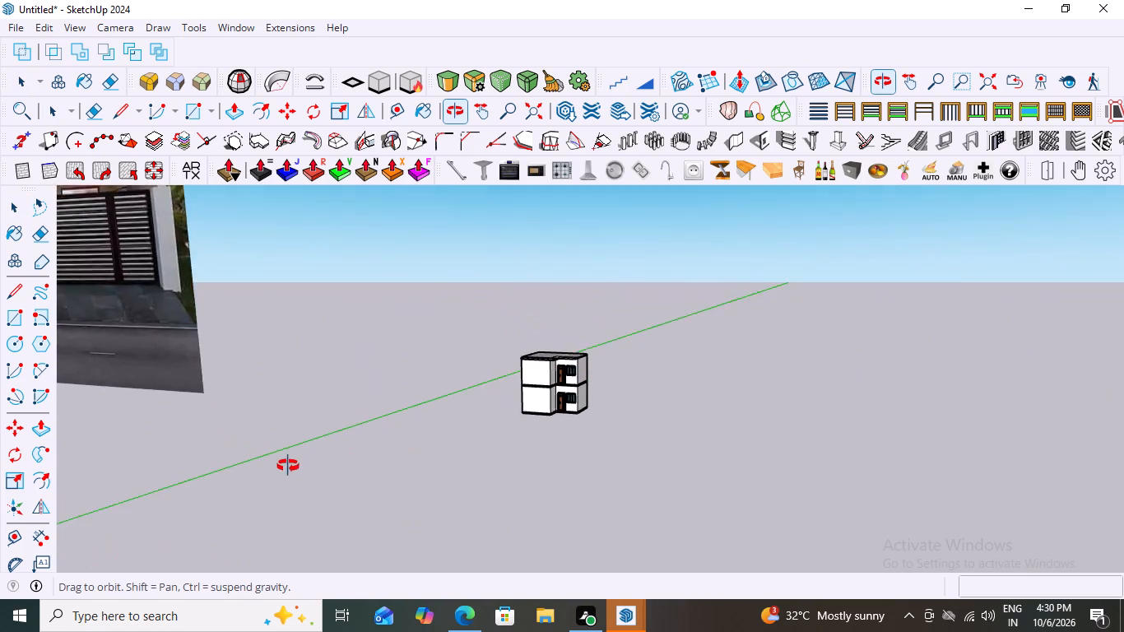
middle_drag(288, 466, 365, 473)
scroll(500, 381, up, 11)
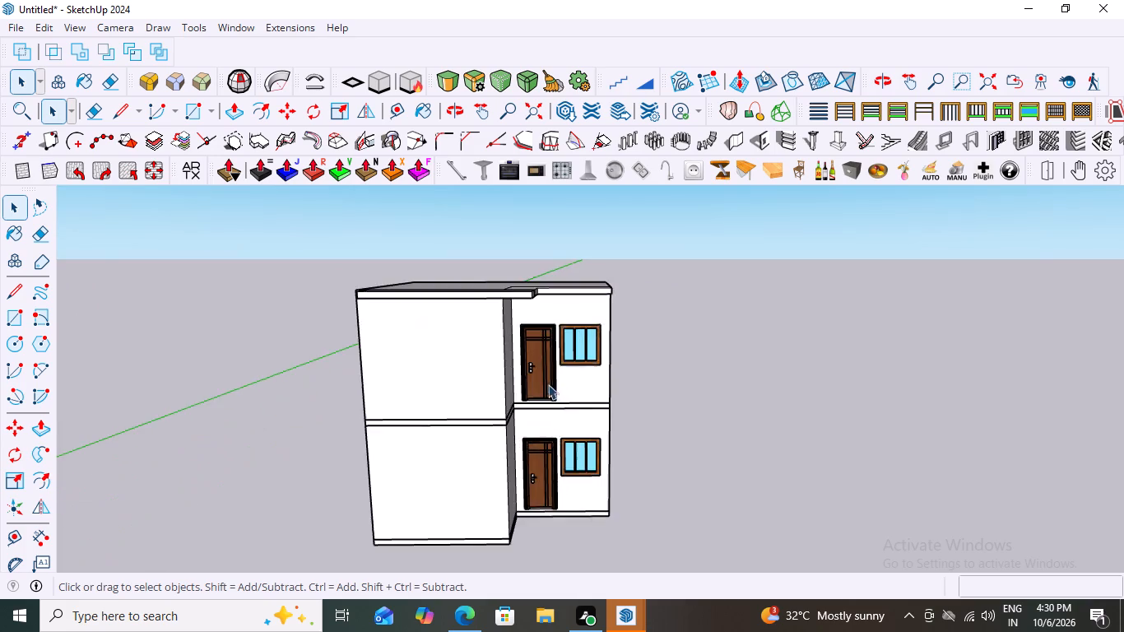
scroll(548, 384, up, 10)
middle_drag(576, 404, 323, 436)
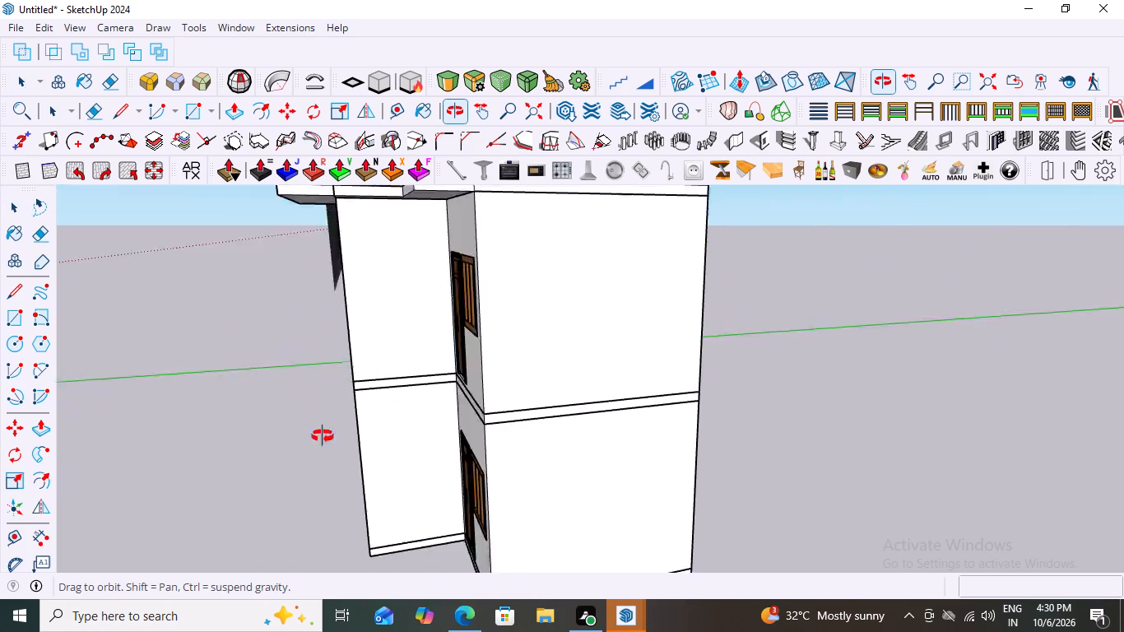
middle_drag(323, 436, 549, 444)
scroll(565, 448, down, 9)
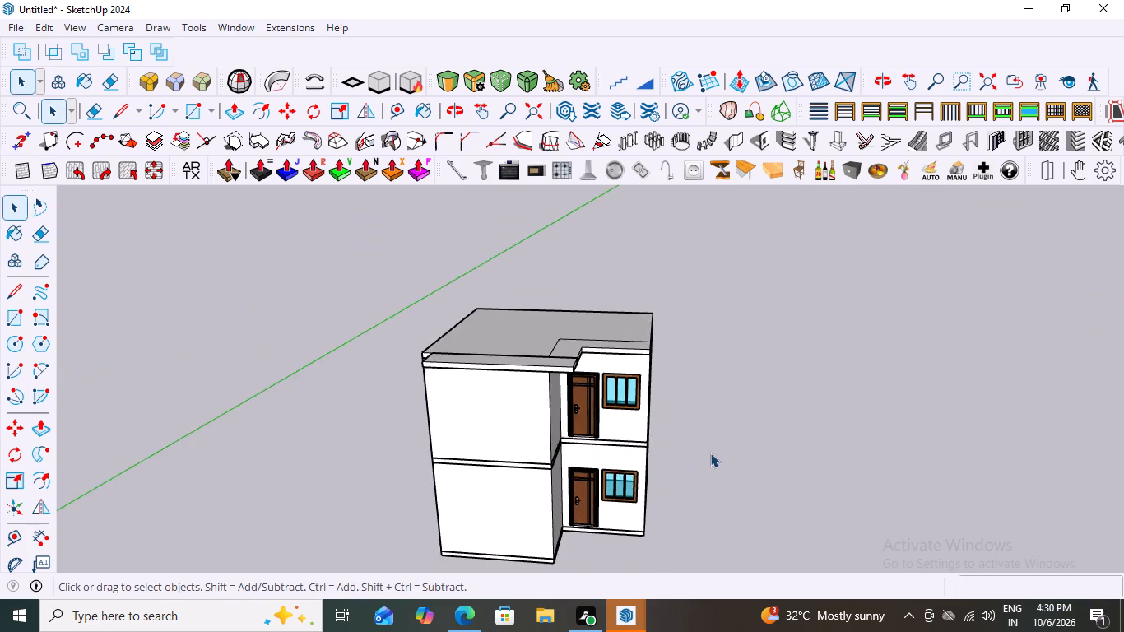
scroll(711, 453, down, 3)
scroll(560, 425, up, 1)
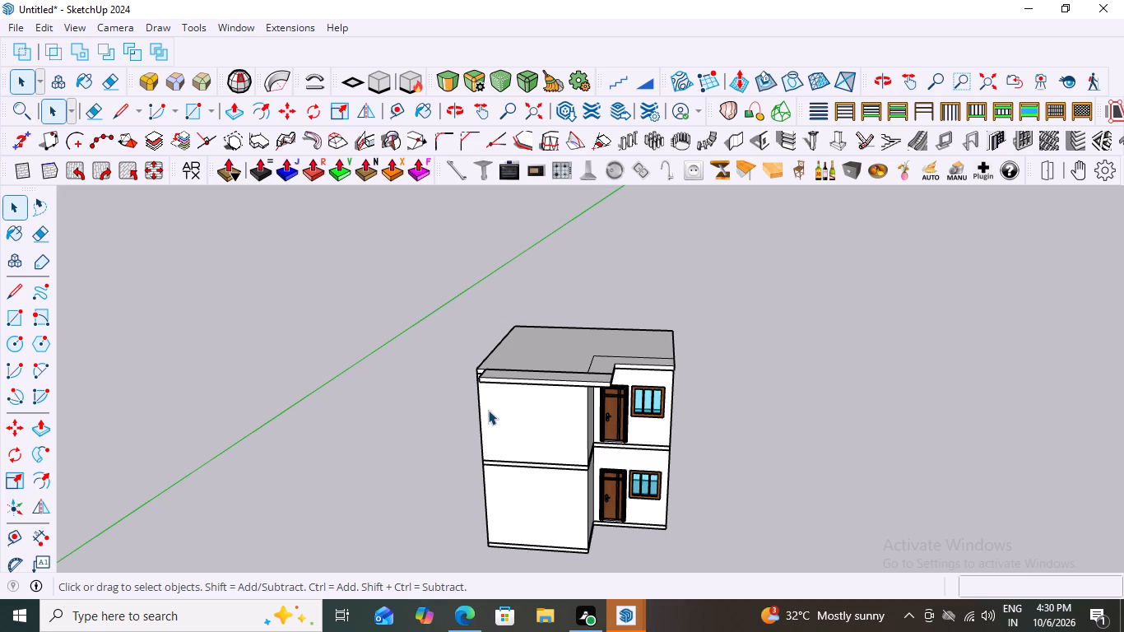
middle_drag(505, 396, 557, 313)
middle_drag(557, 313, 550, 364)
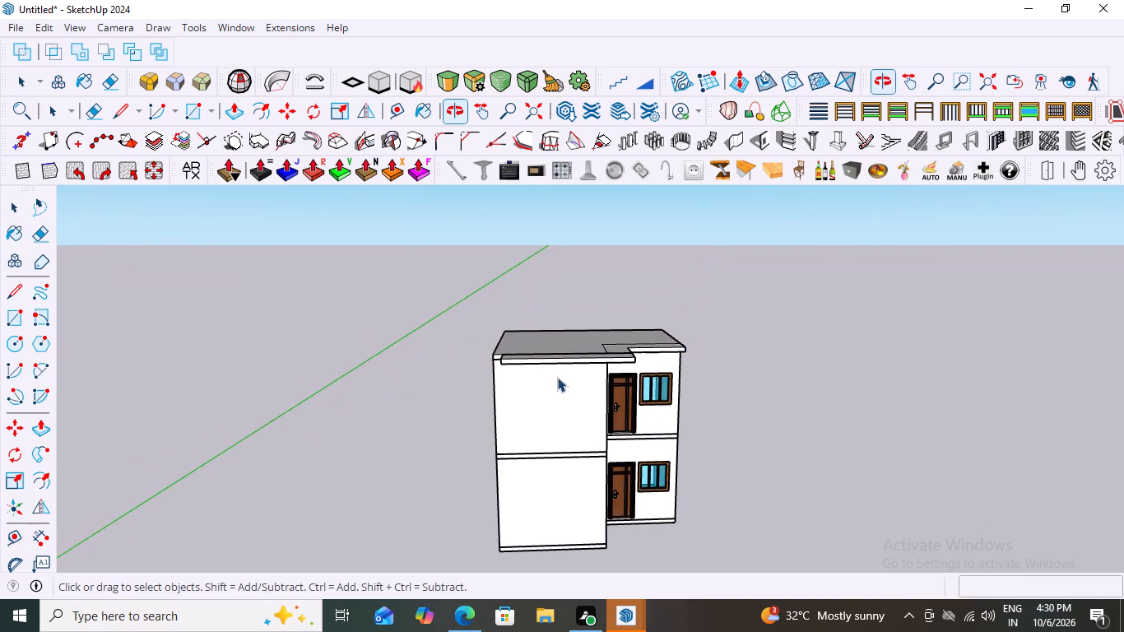
Examine the roof slab and its front and recess overhangs from the front, underneath and above.
scroll(479, 363, up, 6)
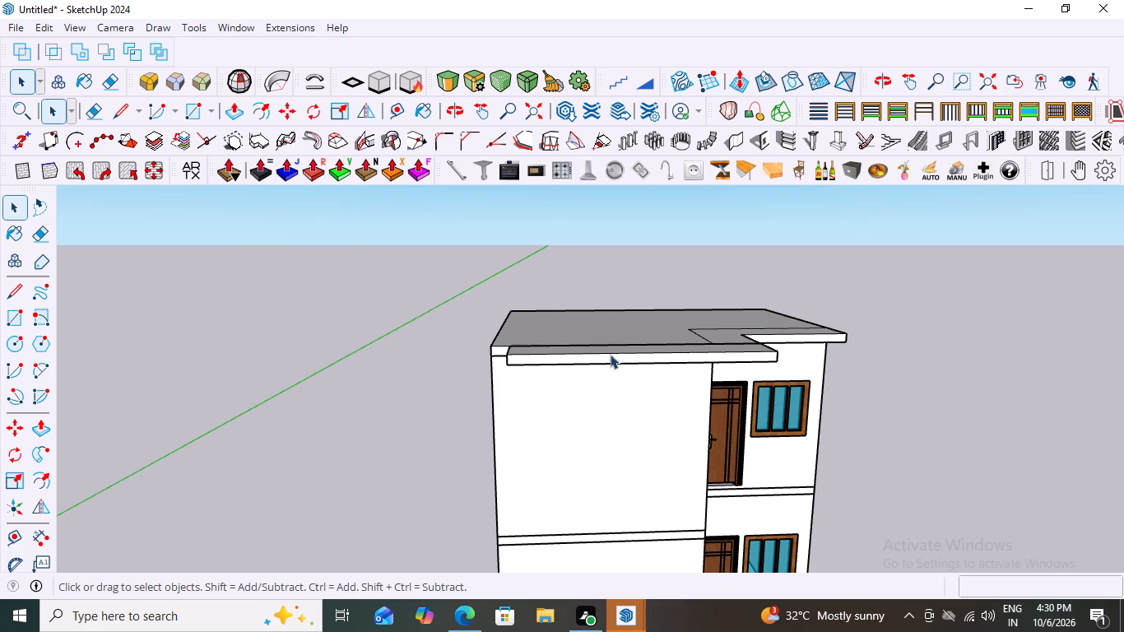
middle_drag(586, 355, 583, 372)
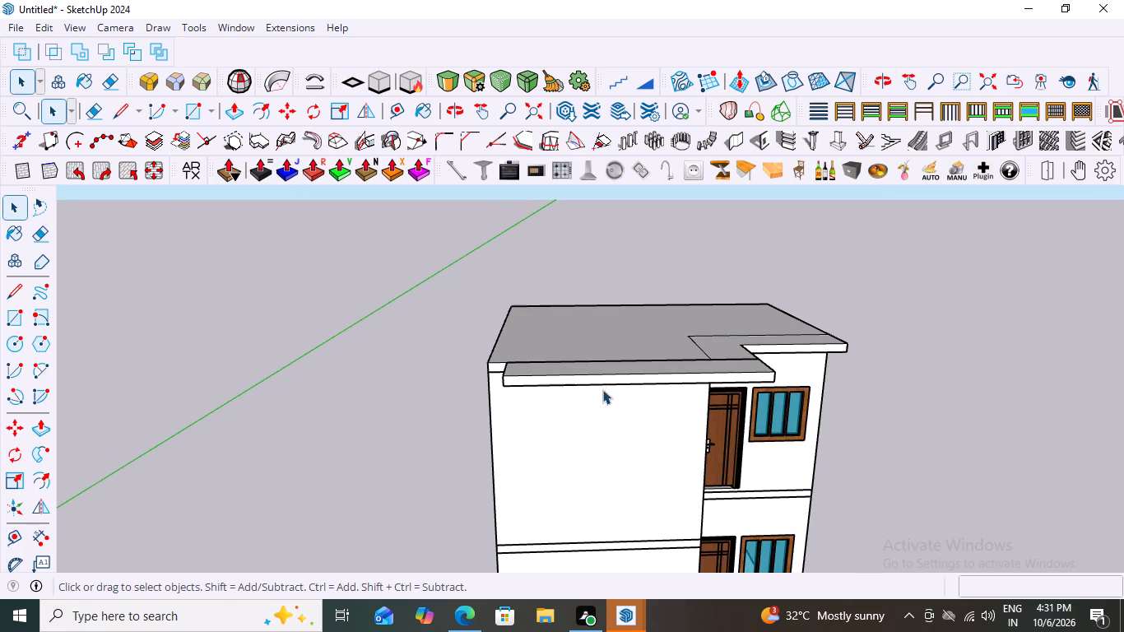
scroll(549, 393, down, 2)
middle_drag(581, 371, 583, 311)
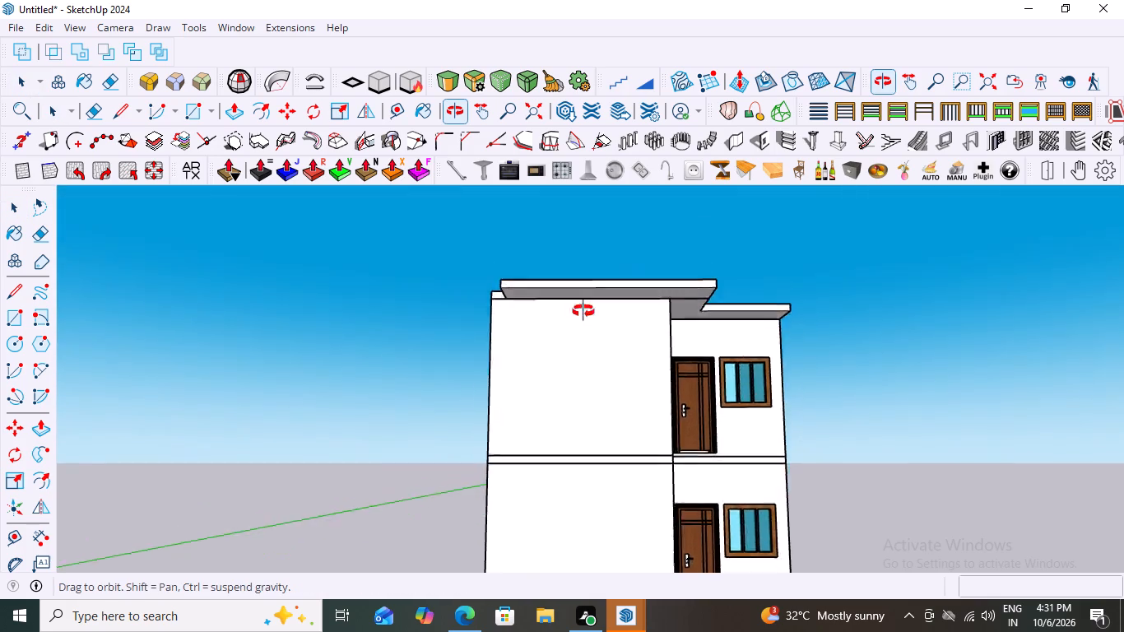
middle_drag(583, 311, 563, 270)
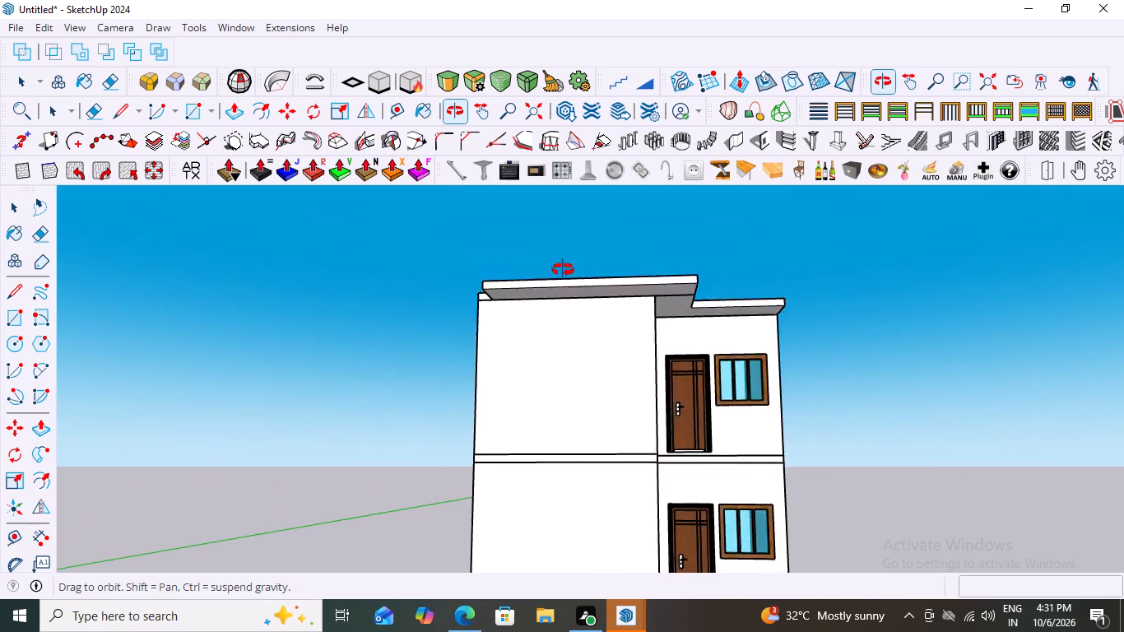
middle_drag(563, 270, 541, 454)
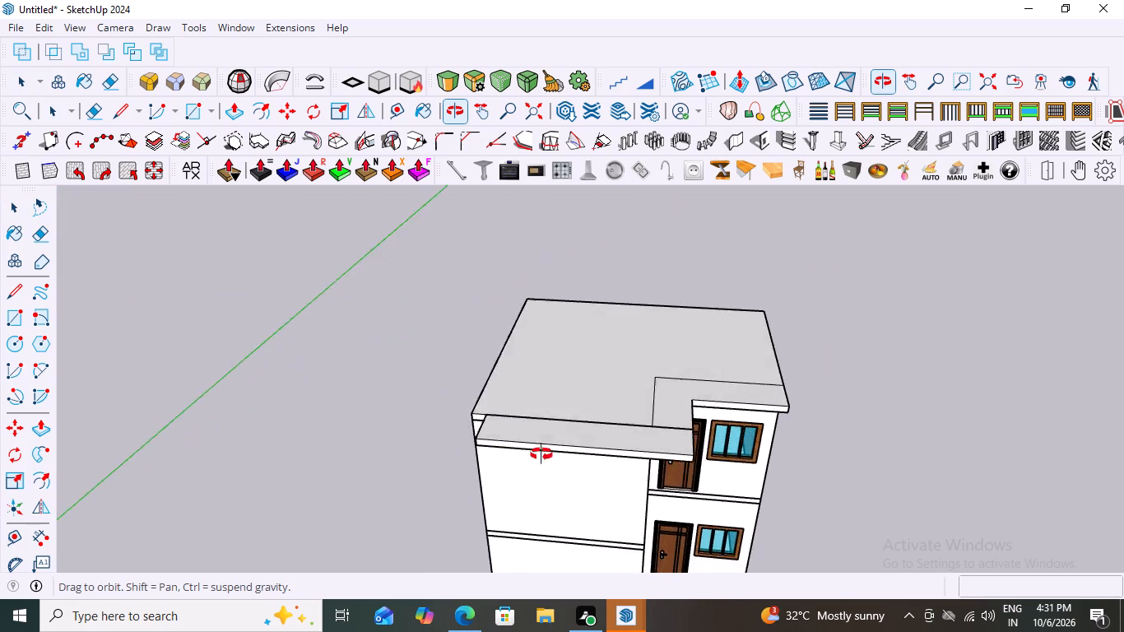
middle_drag(541, 454, 605, 488)
scroll(598, 438, up, 3)
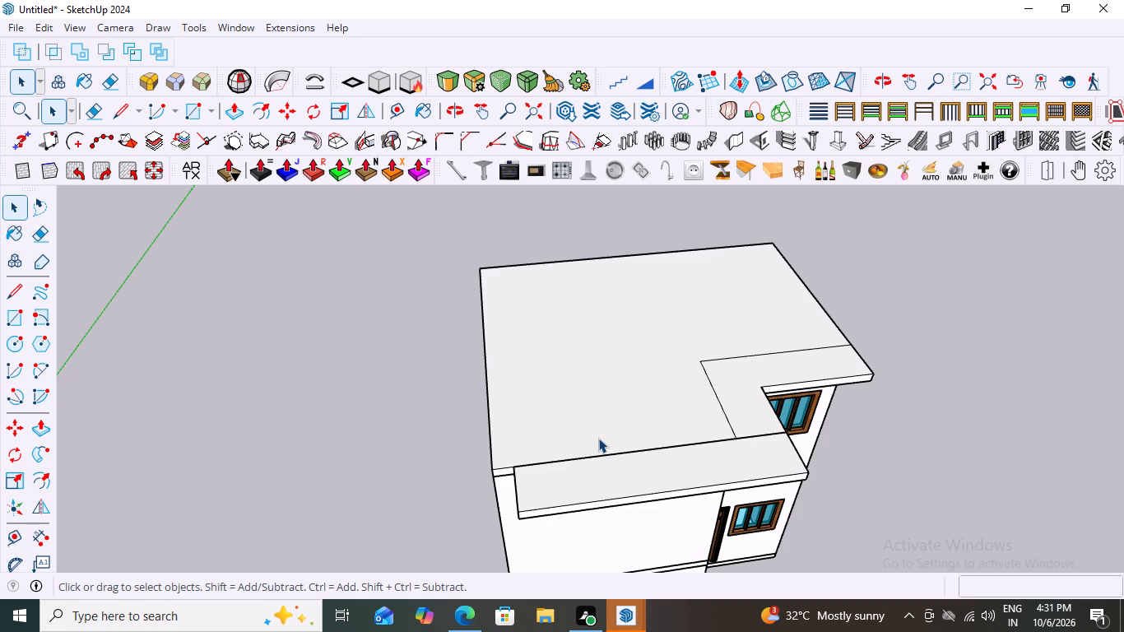
scroll(451, 343, down, 6)
scroll(513, 370, down, 2)
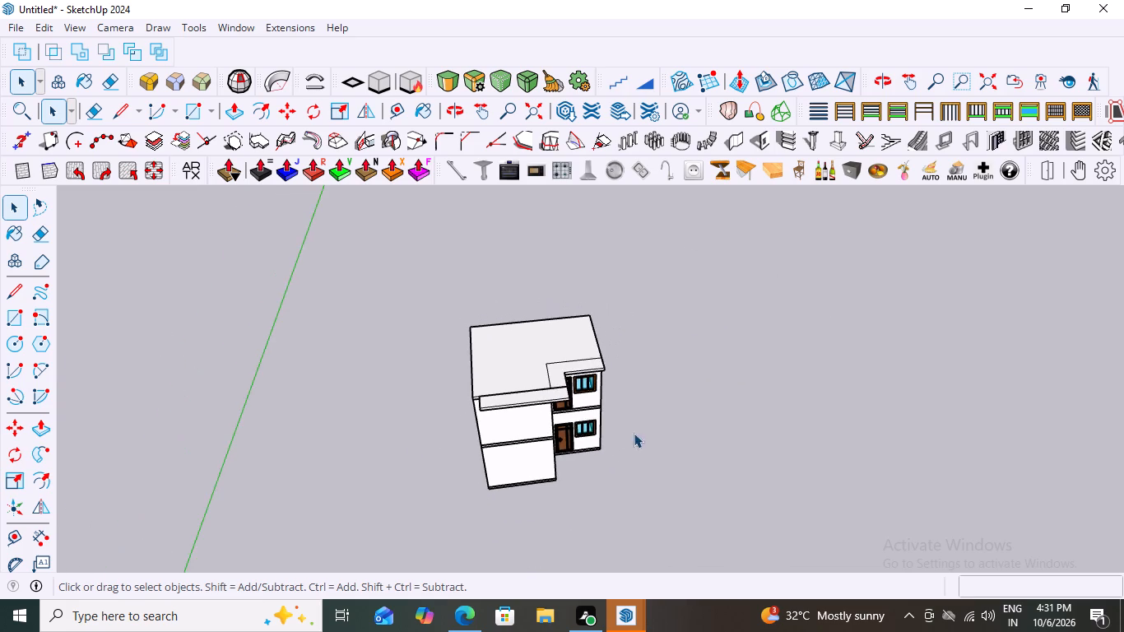
middle_drag(509, 397, 478, 361)
middle_click(530, 335)
scroll(530, 335, down, 1)
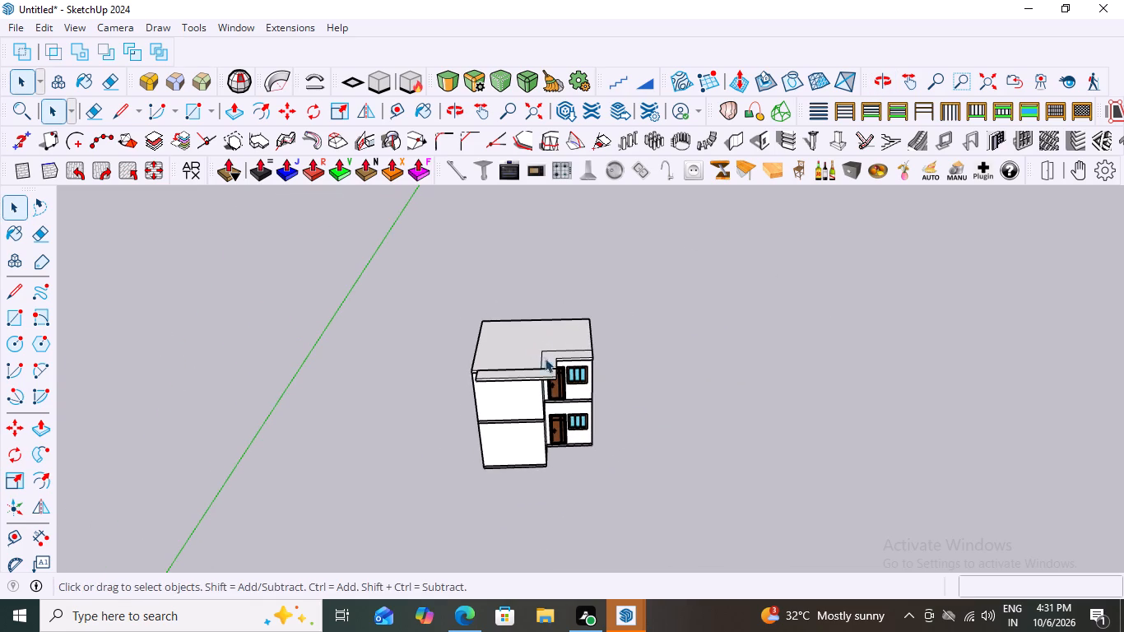
middle_click(532, 296)
scroll(582, 314, down, 1)
middle_drag(576, 388, 541, 346)
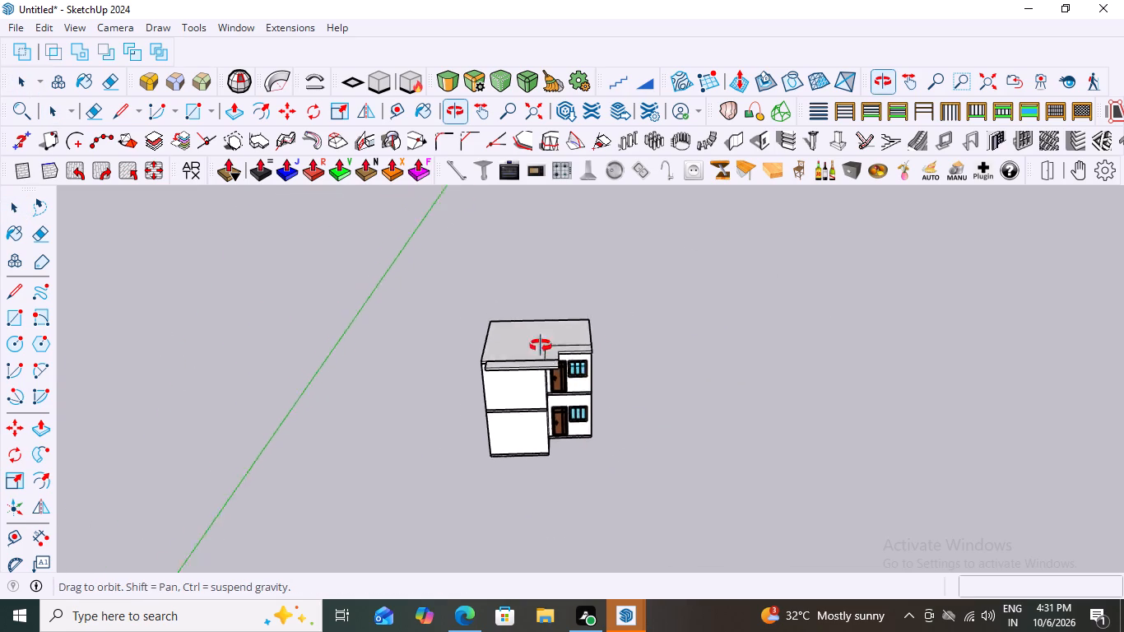
middle_drag(541, 346, 597, 395)
middle_drag(595, 416, 592, 420)
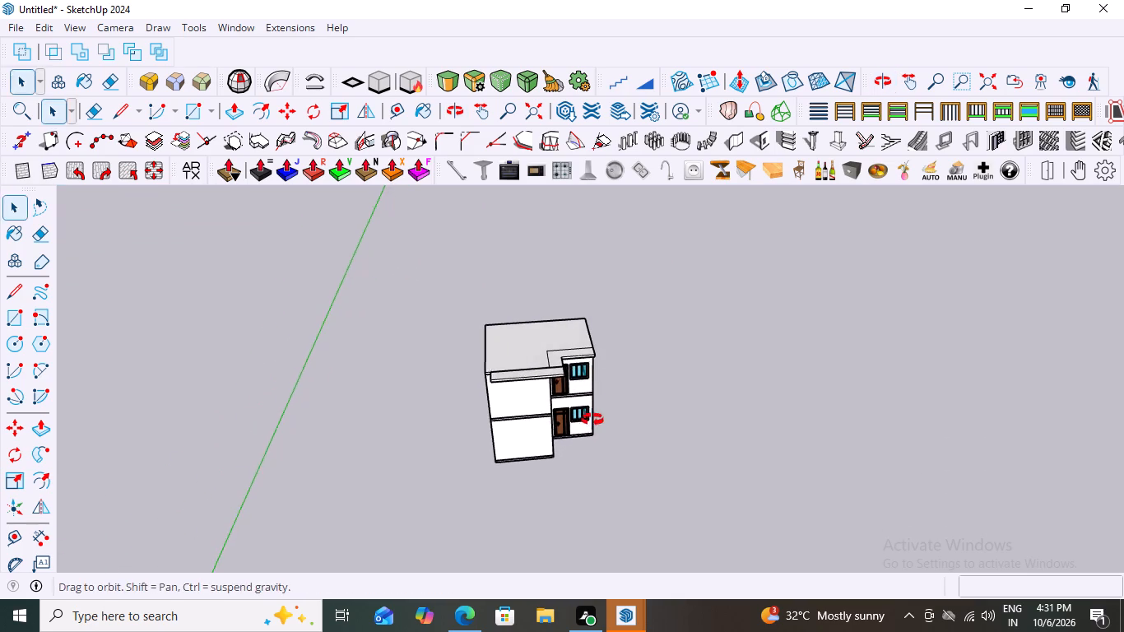
middle_drag(592, 420, 588, 450)
middle_drag(589, 453, 592, 465)
scroll(540, 391, up, 6)
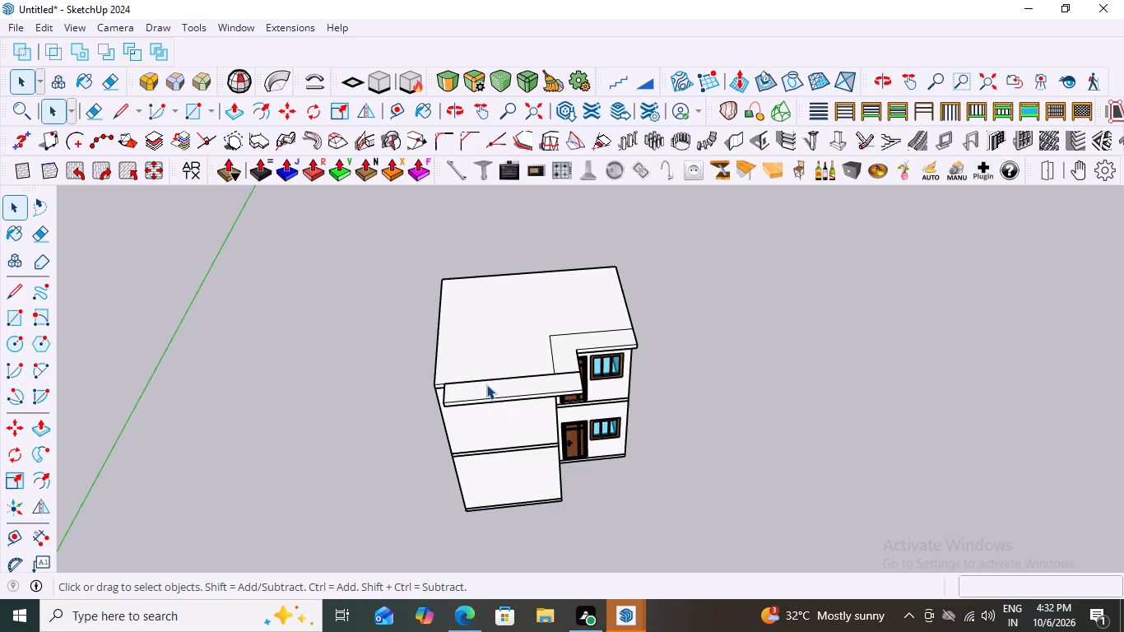
Draw a rectangle about 3' 8" by 4' 2" on the roof slab, starting from the front overhang's inner edge.
key(r)
scroll(481, 393, up, 5)
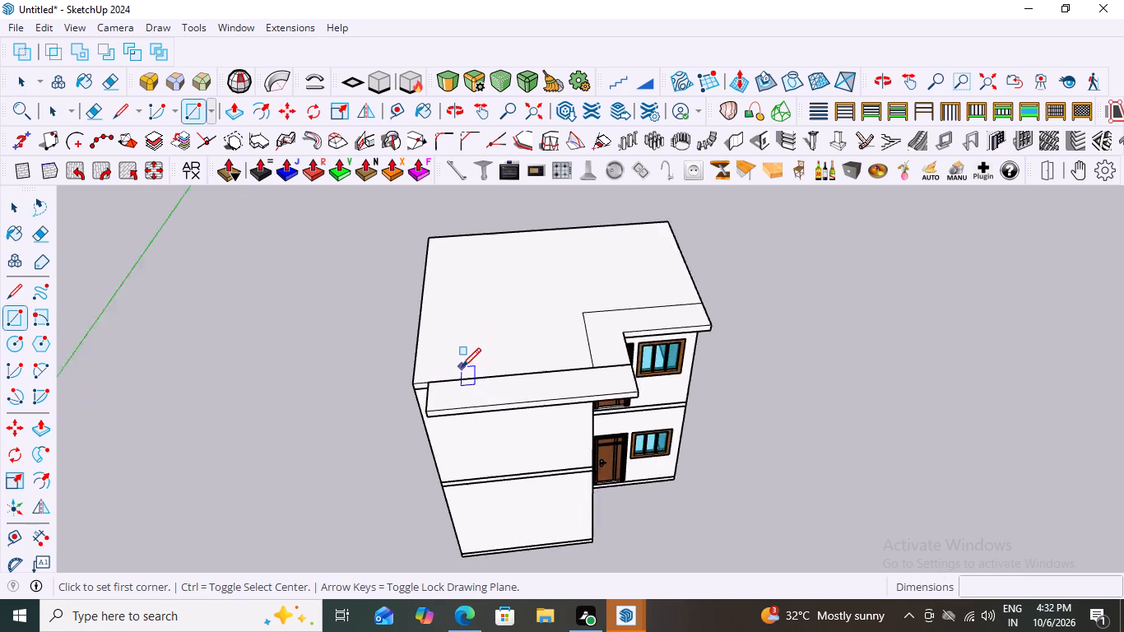
scroll(462, 367, up, 1)
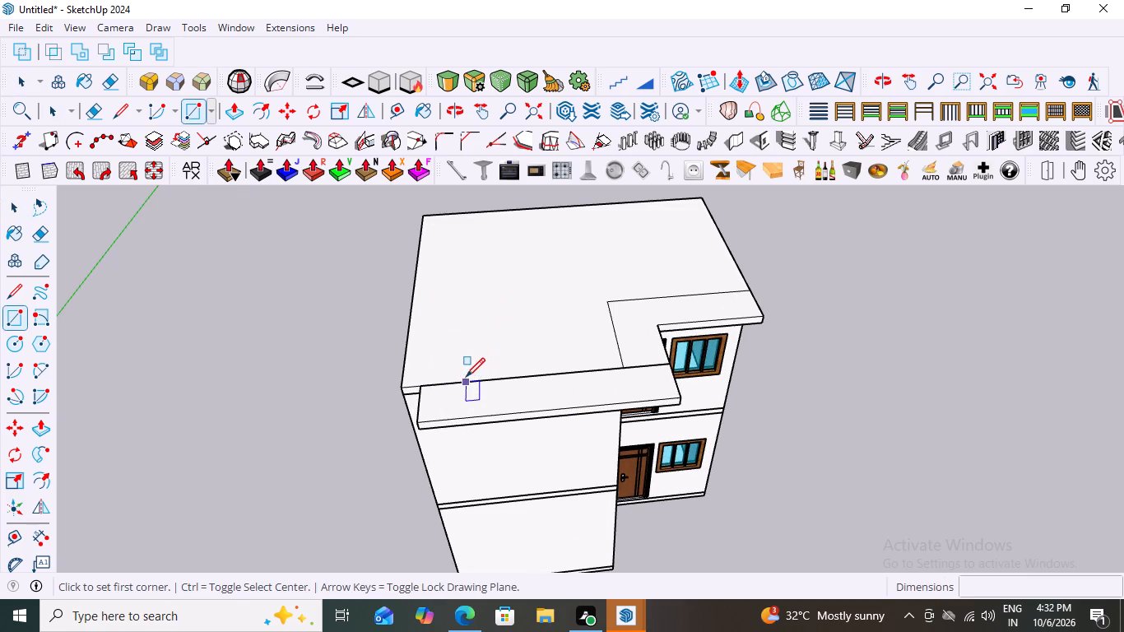
click(469, 379)
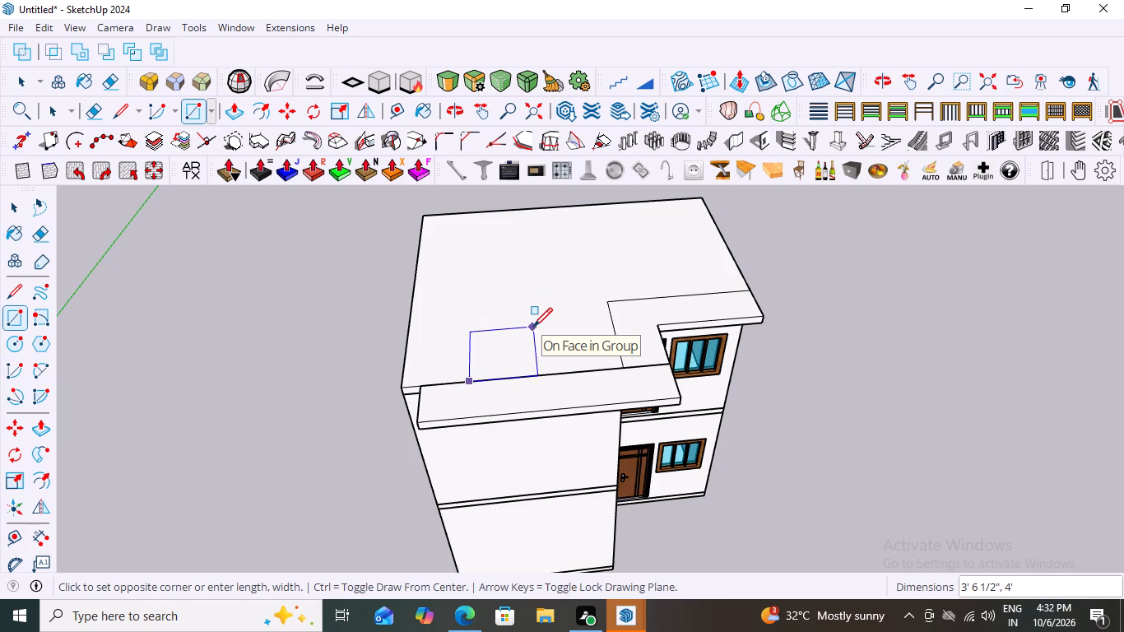
click(535, 325)
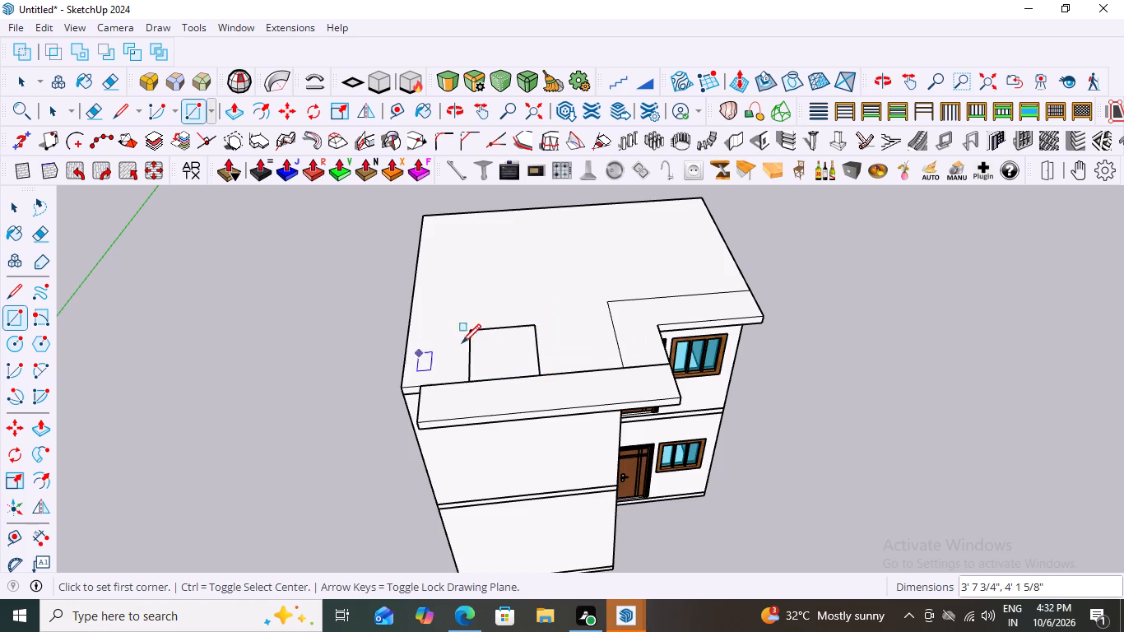
Select the new roof rectangle with its edges and make it a group.
scroll(531, 323, down, 7)
middle_drag(813, 370, 839, 312)
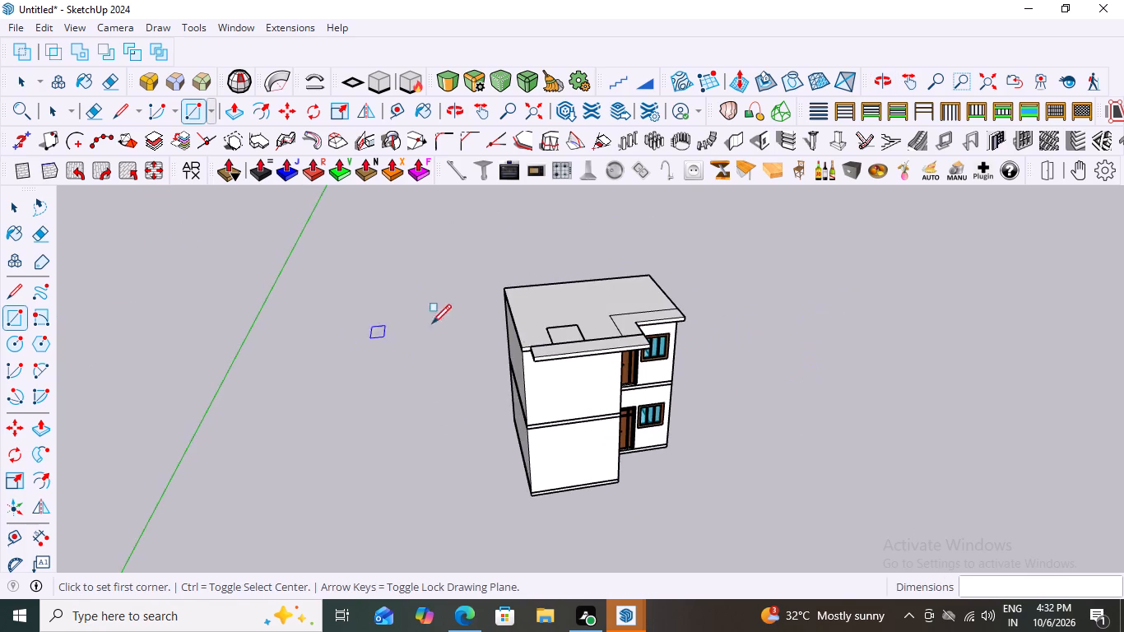
scroll(444, 318, up, 3)
scroll(535, 335, up, 4)
key(space)
key(space)
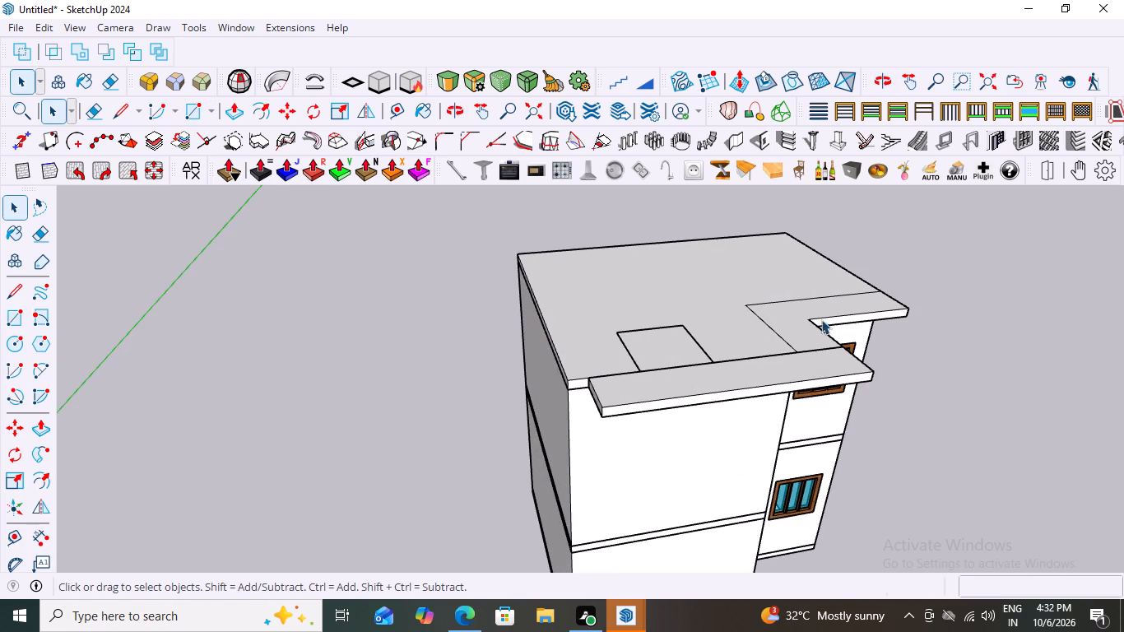
double_click(660, 344)
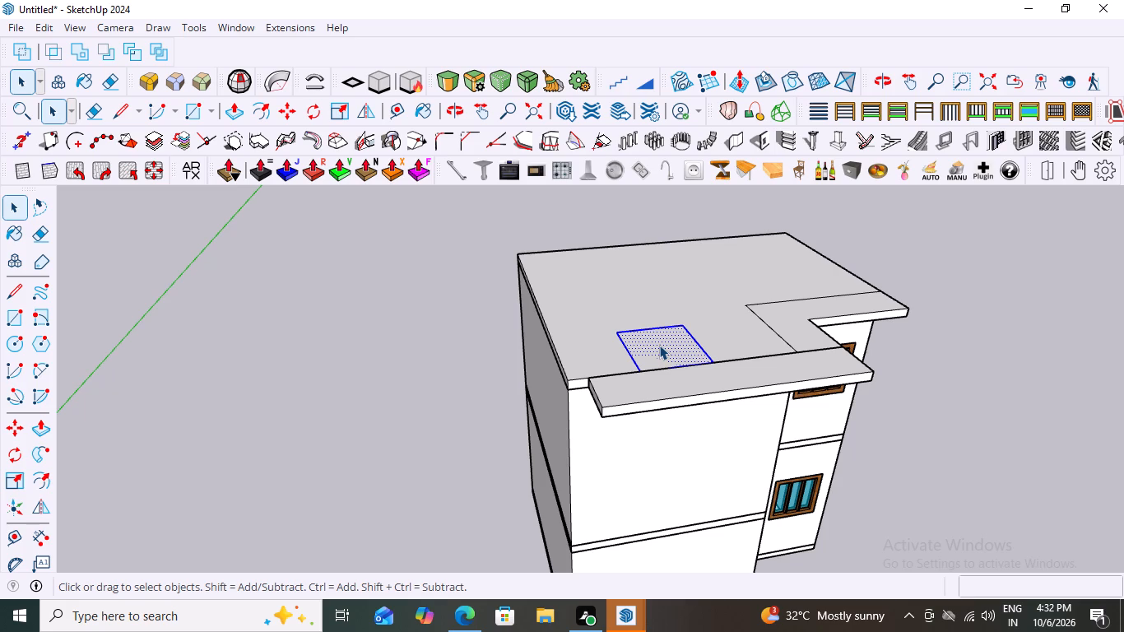
double_click(659, 345)
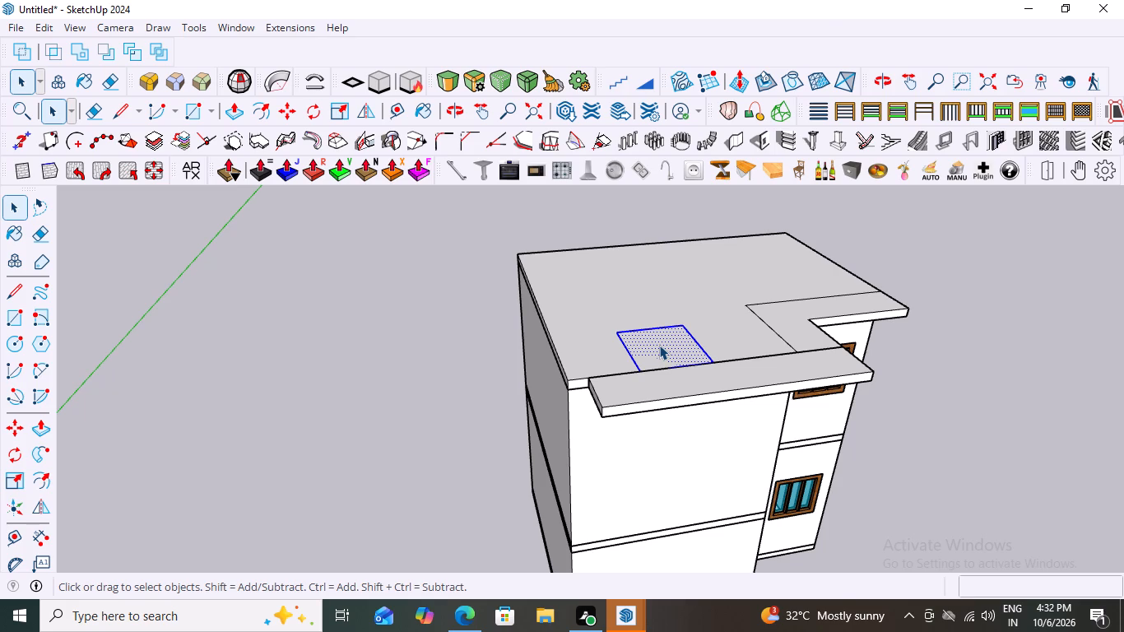
right_click(656, 345)
click(700, 154)
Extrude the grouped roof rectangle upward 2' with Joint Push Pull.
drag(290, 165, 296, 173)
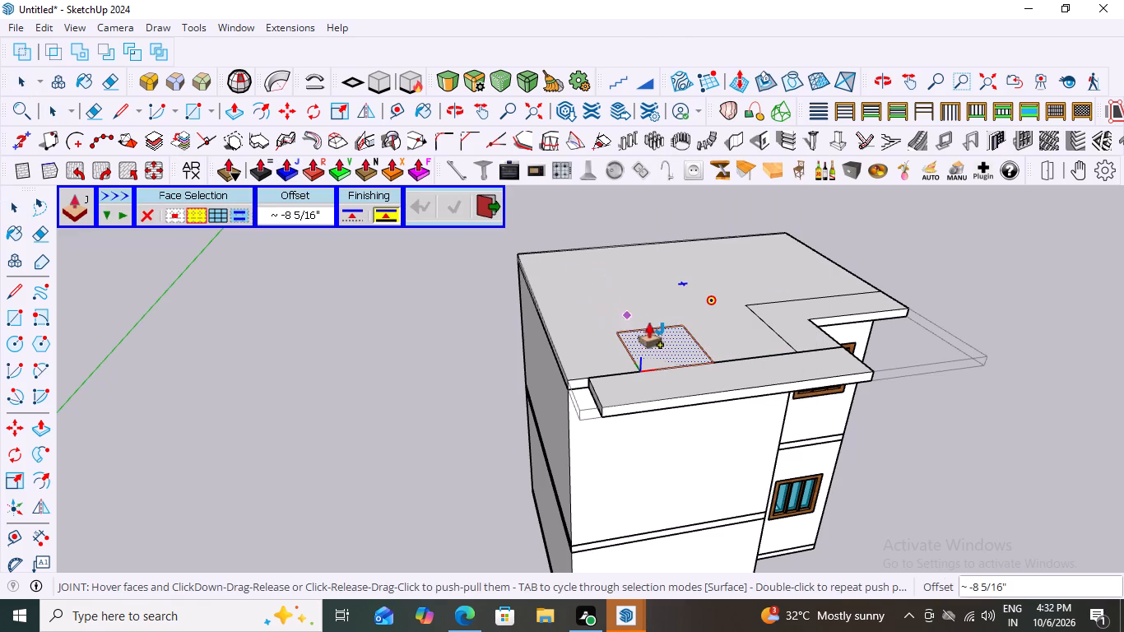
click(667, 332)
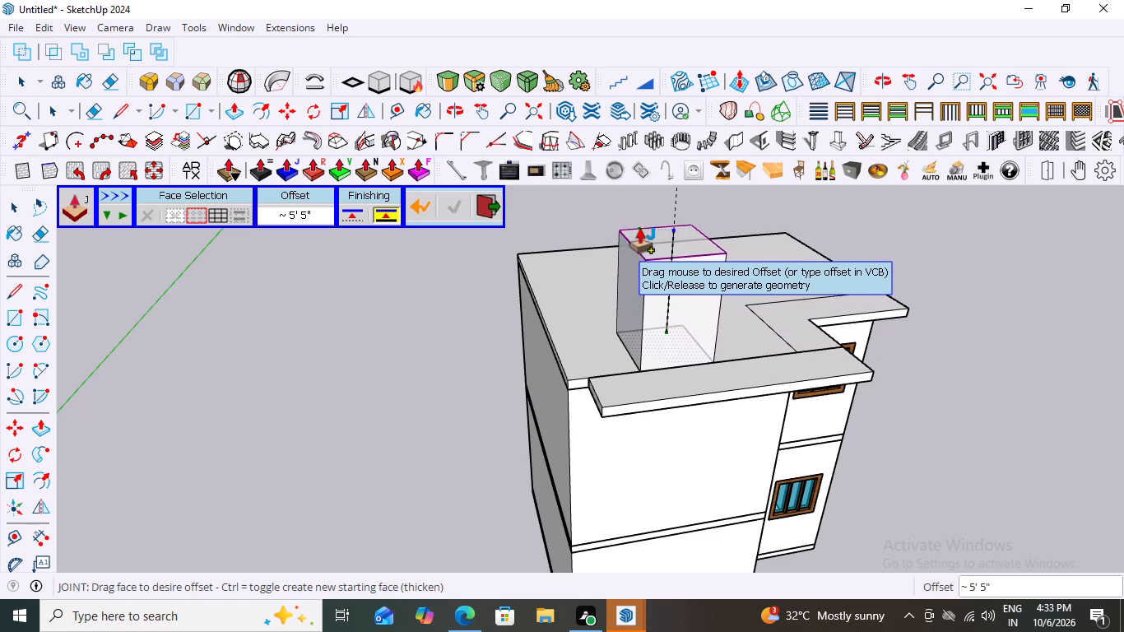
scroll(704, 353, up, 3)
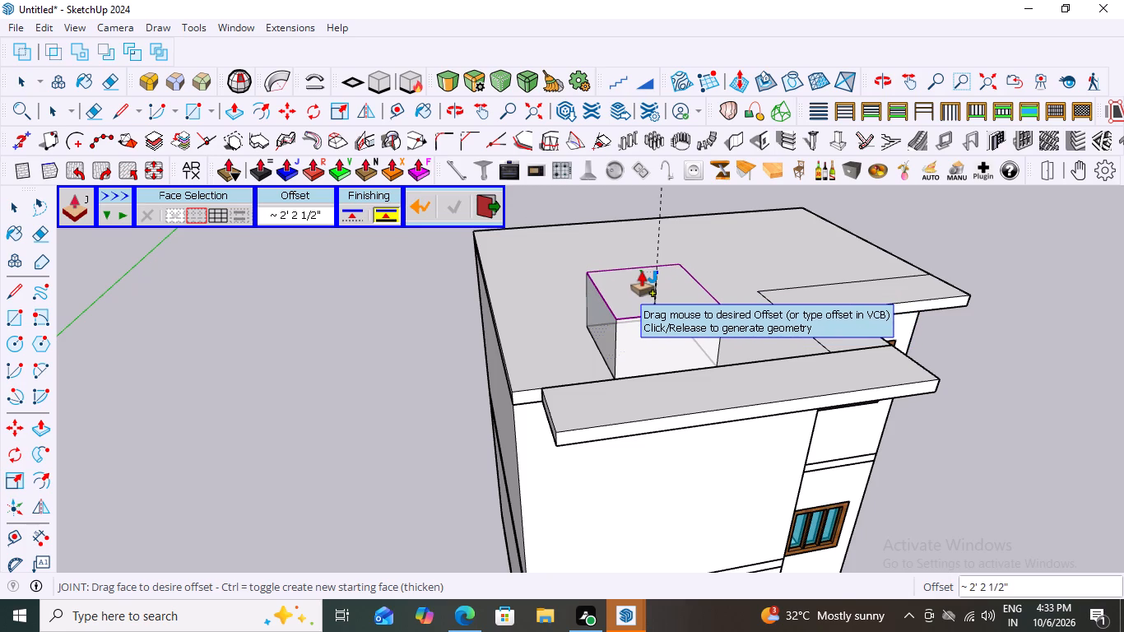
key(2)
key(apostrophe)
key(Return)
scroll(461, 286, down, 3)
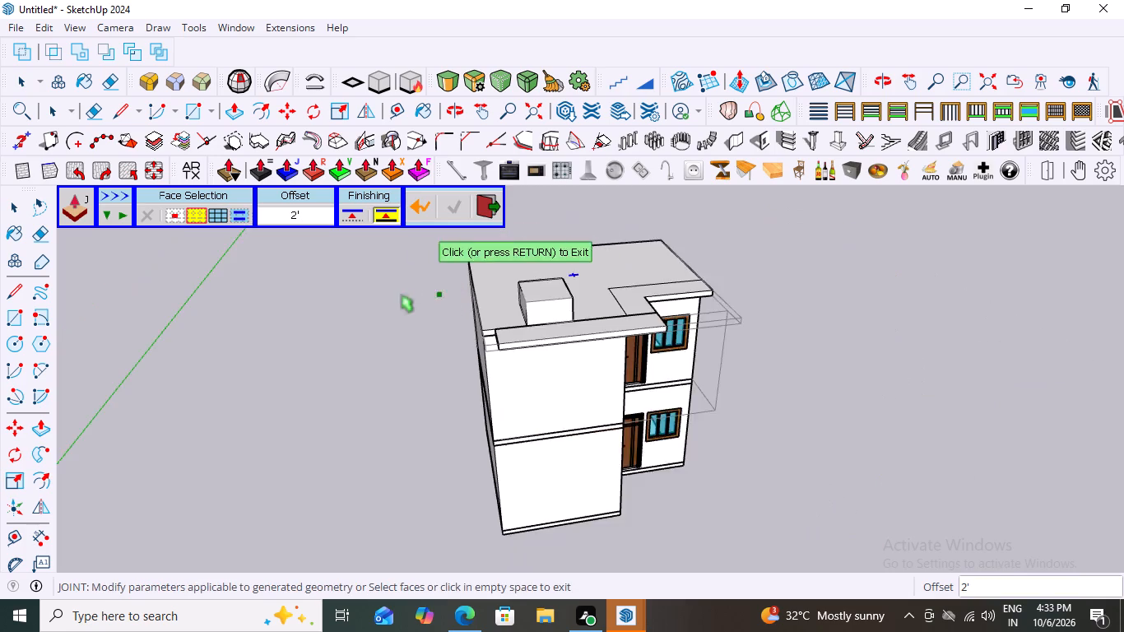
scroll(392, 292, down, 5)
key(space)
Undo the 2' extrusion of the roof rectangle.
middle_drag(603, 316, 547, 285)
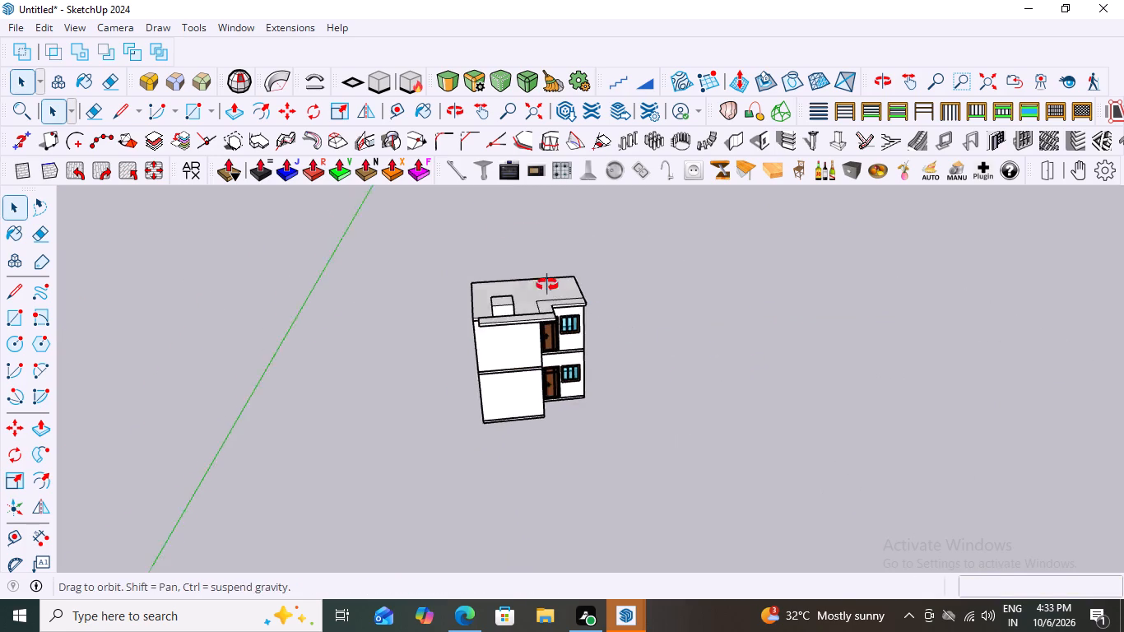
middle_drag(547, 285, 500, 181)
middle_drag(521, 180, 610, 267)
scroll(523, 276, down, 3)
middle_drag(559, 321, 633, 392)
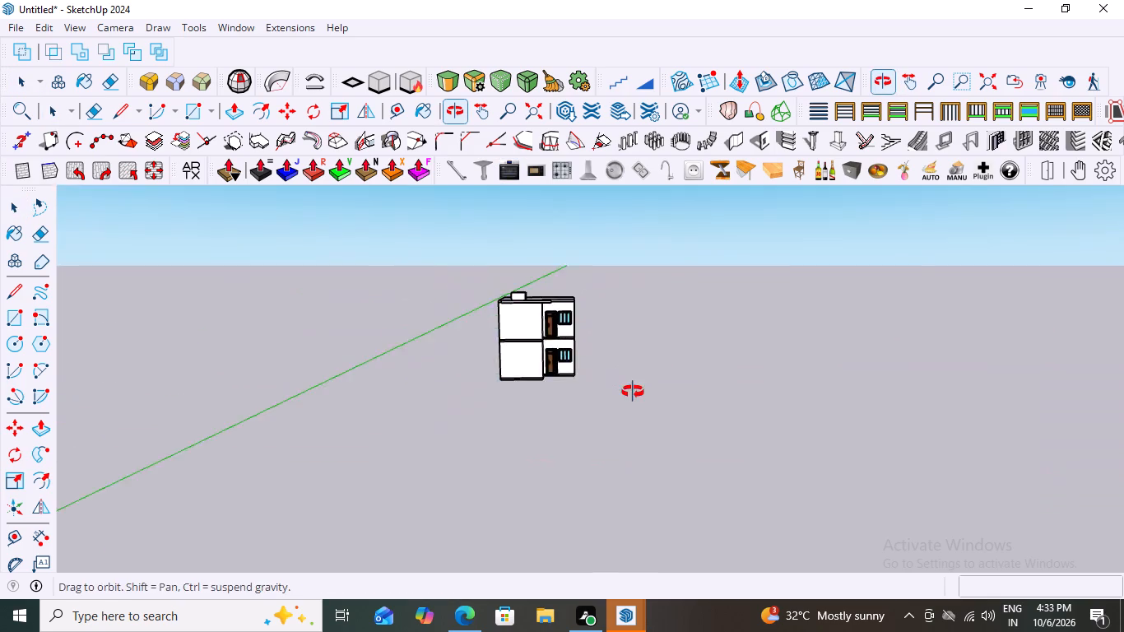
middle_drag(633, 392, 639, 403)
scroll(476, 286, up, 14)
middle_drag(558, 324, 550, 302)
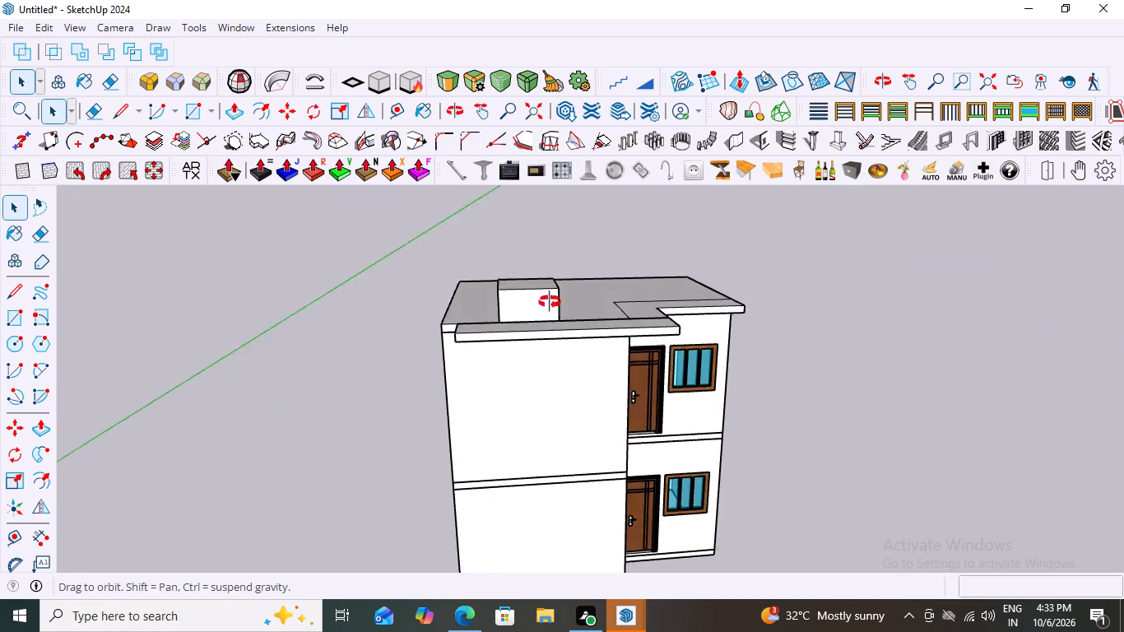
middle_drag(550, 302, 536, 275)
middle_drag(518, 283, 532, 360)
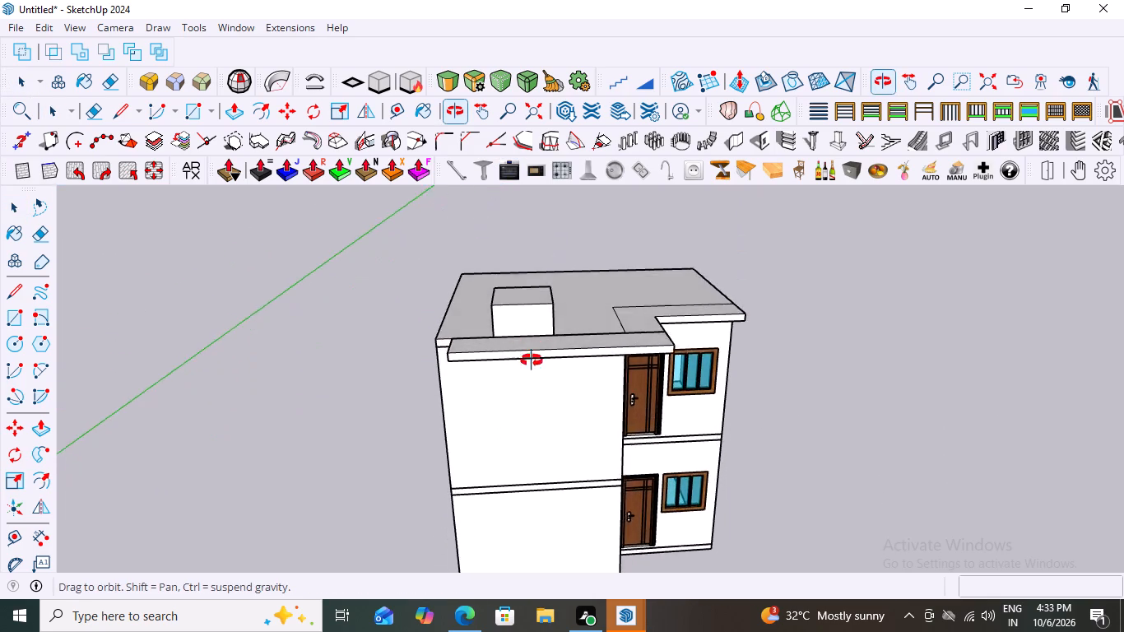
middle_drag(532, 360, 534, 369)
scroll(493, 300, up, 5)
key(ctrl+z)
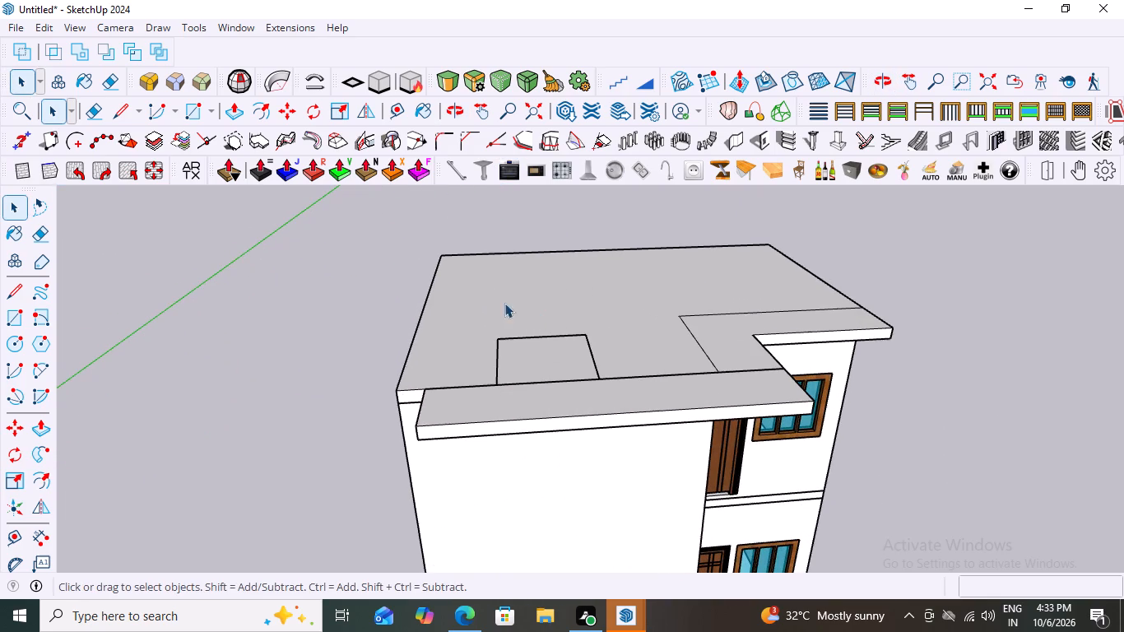
Extrude the grouped roof rectangle upward 3' with Joint Push Pull.
drag(290, 168, 301, 185)
key(space)
click(536, 361)
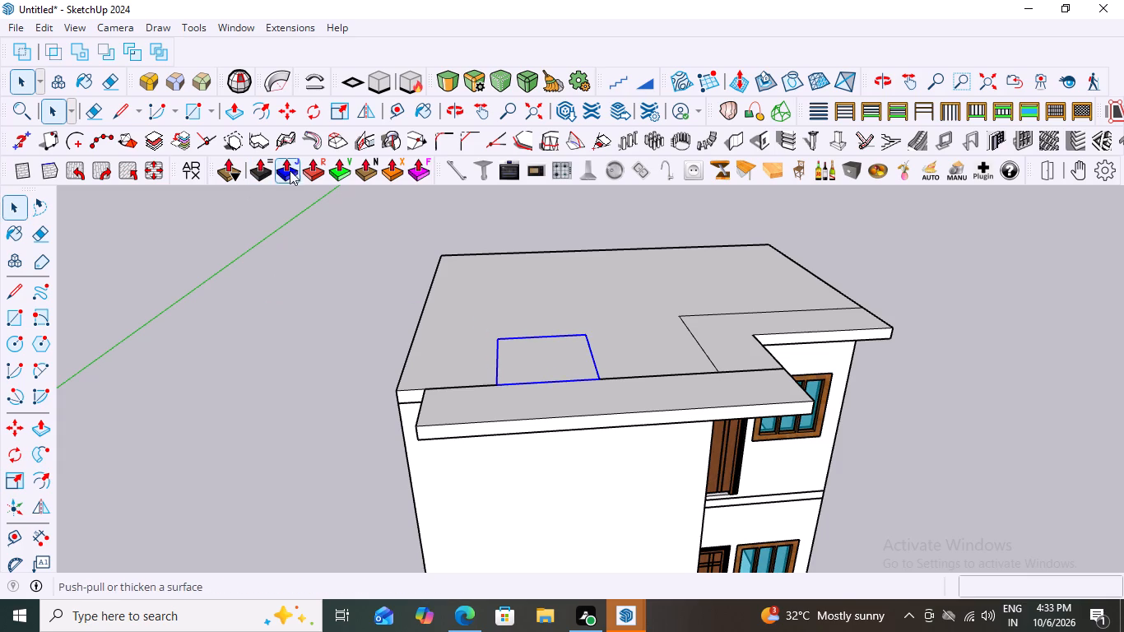
click(295, 172)
click(547, 344)
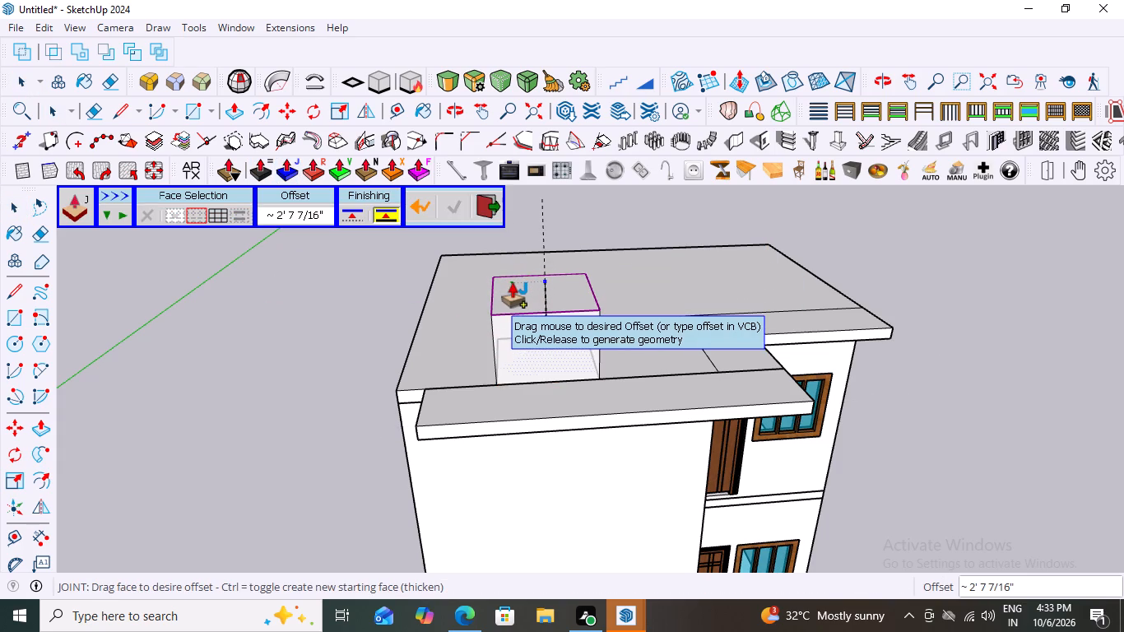
text(3')
key(Return)
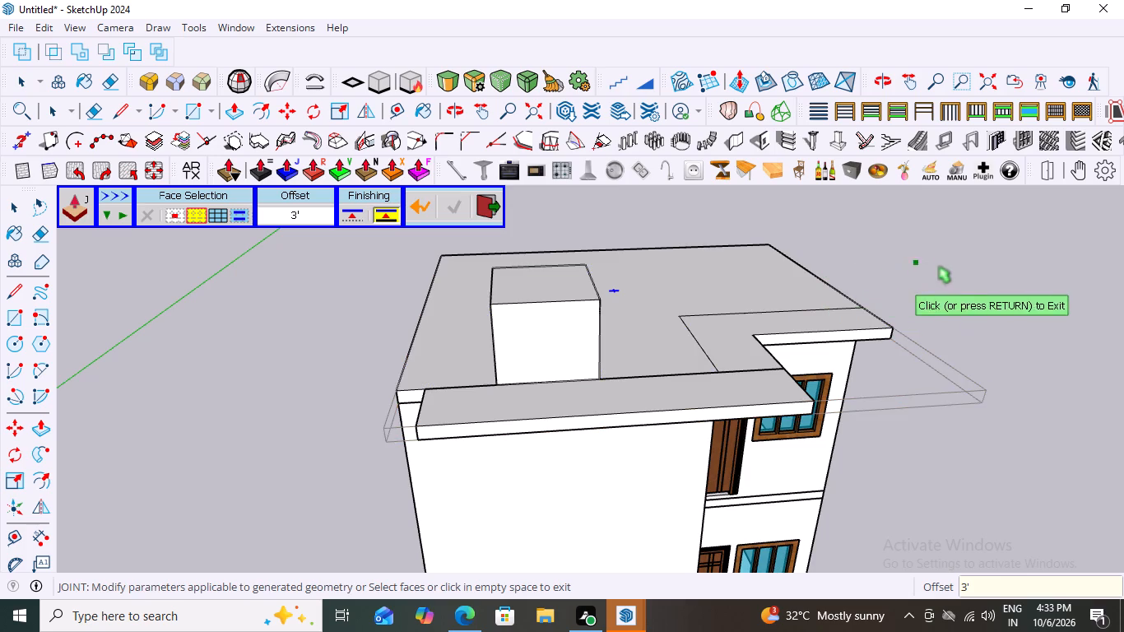
key(space)
Examine the proportions of the roof box against the whole house from the front and from above.
scroll(370, 304, down, 6)
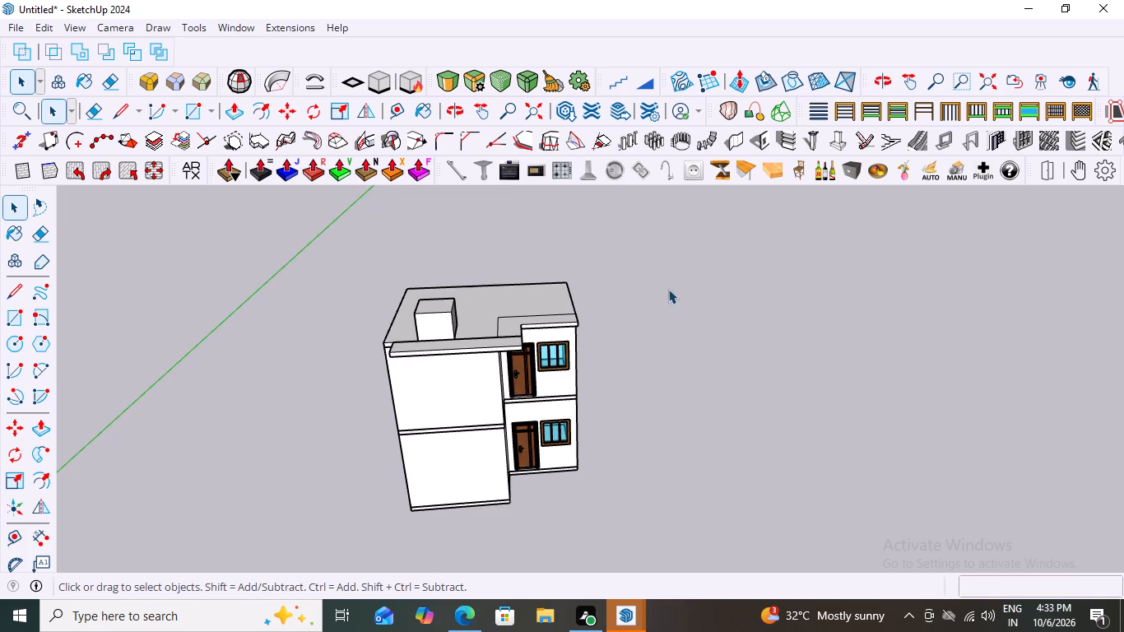
scroll(665, 225, down, 2)
scroll(662, 350, down, 2)
scroll(593, 340, down, 3)
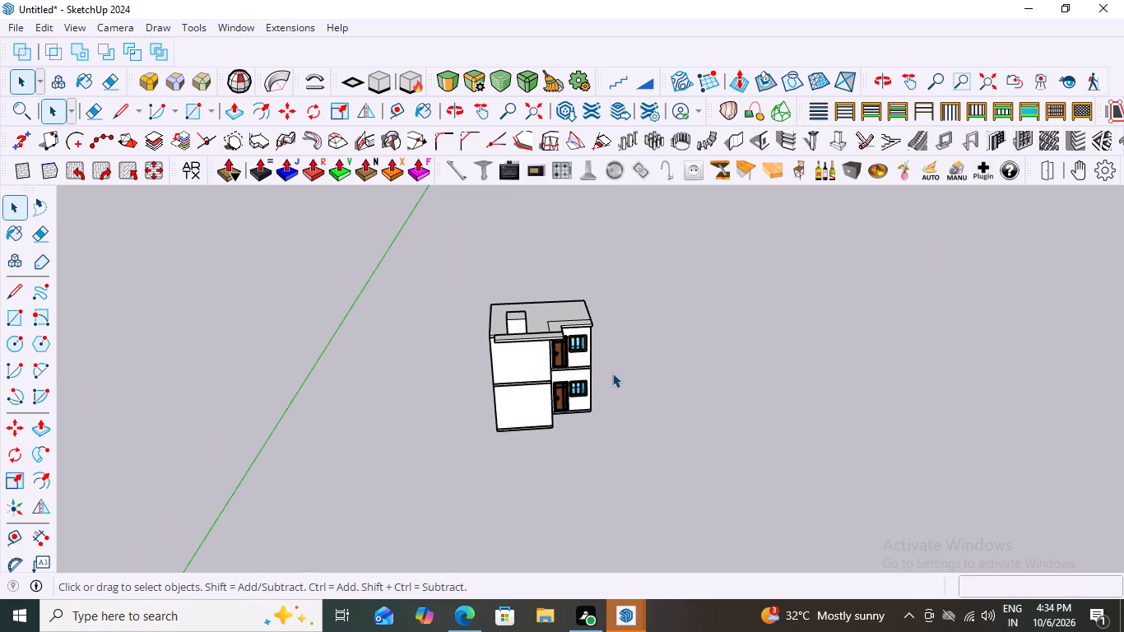
middle_drag(527, 350, 540, 267)
scroll(541, 311, up, 4)
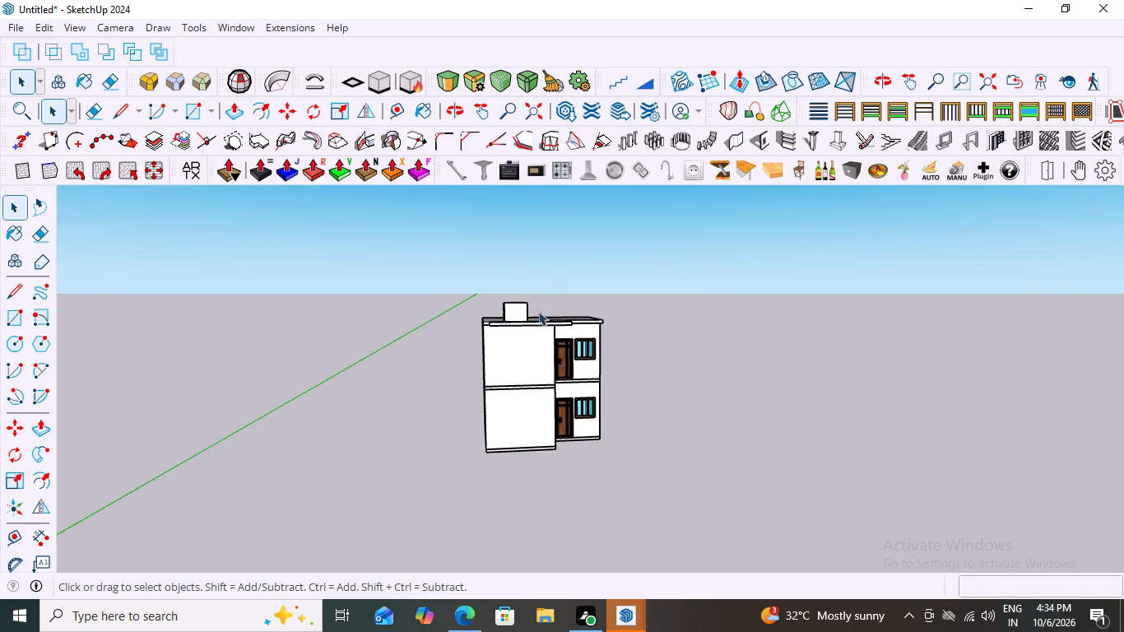
scroll(538, 311, up, 4)
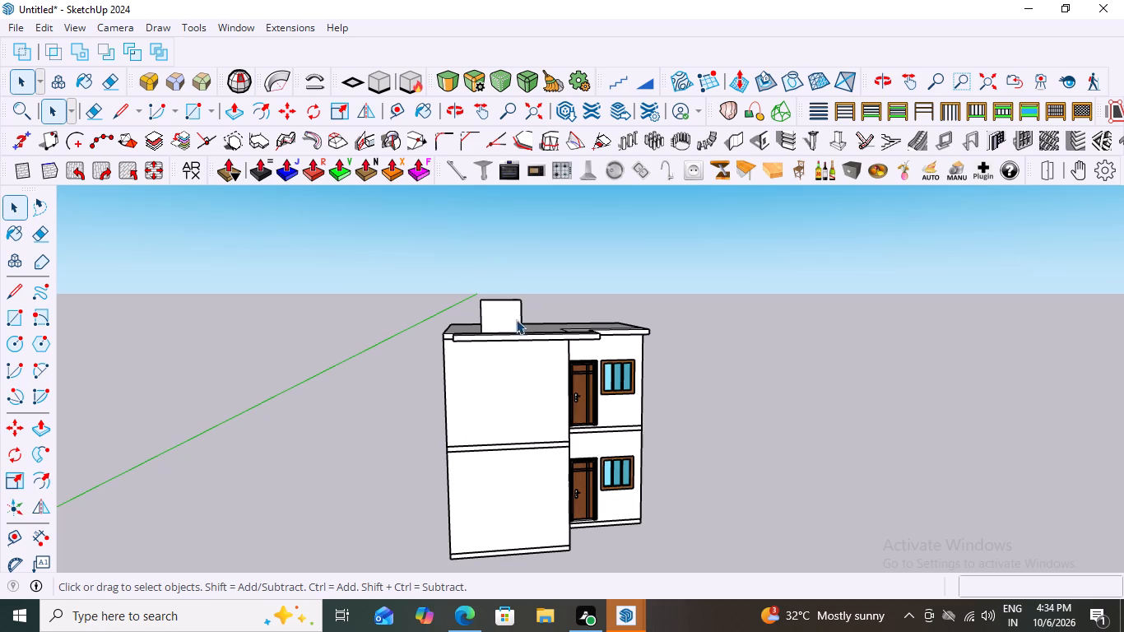
middle_drag(506, 333, 527, 410)
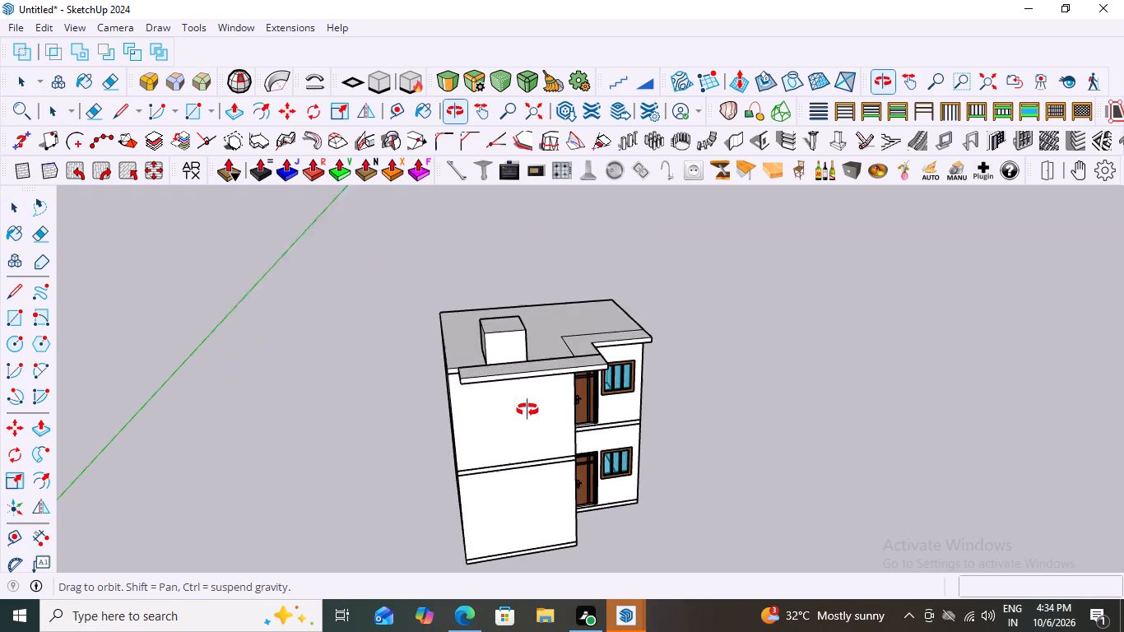
middle_drag(527, 410, 528, 411)
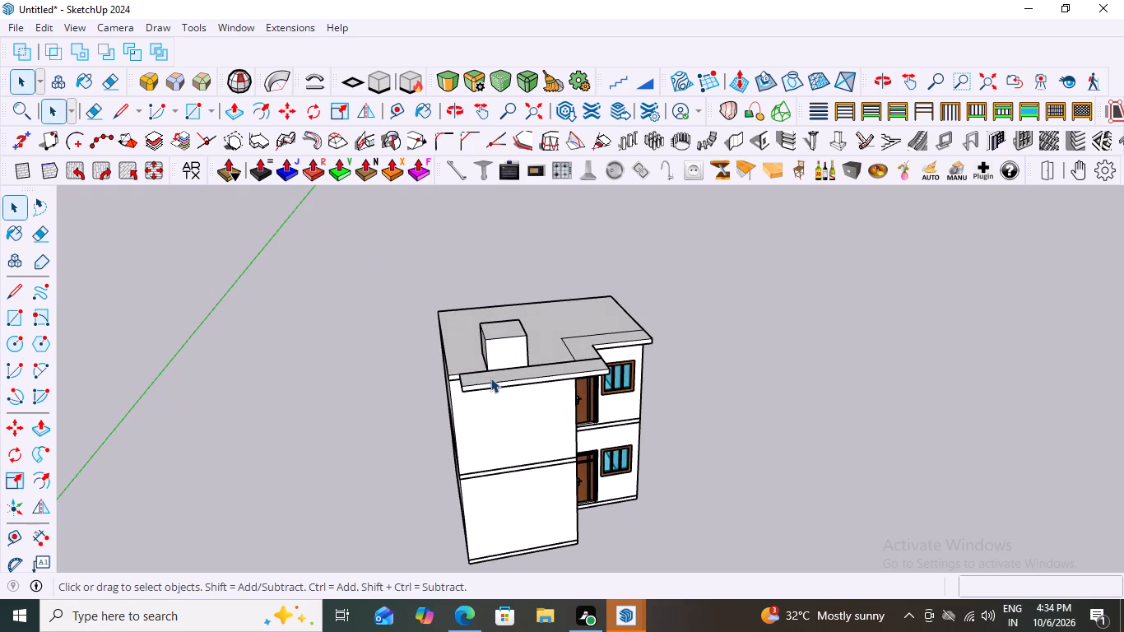
middle_drag(485, 363, 466, 301)
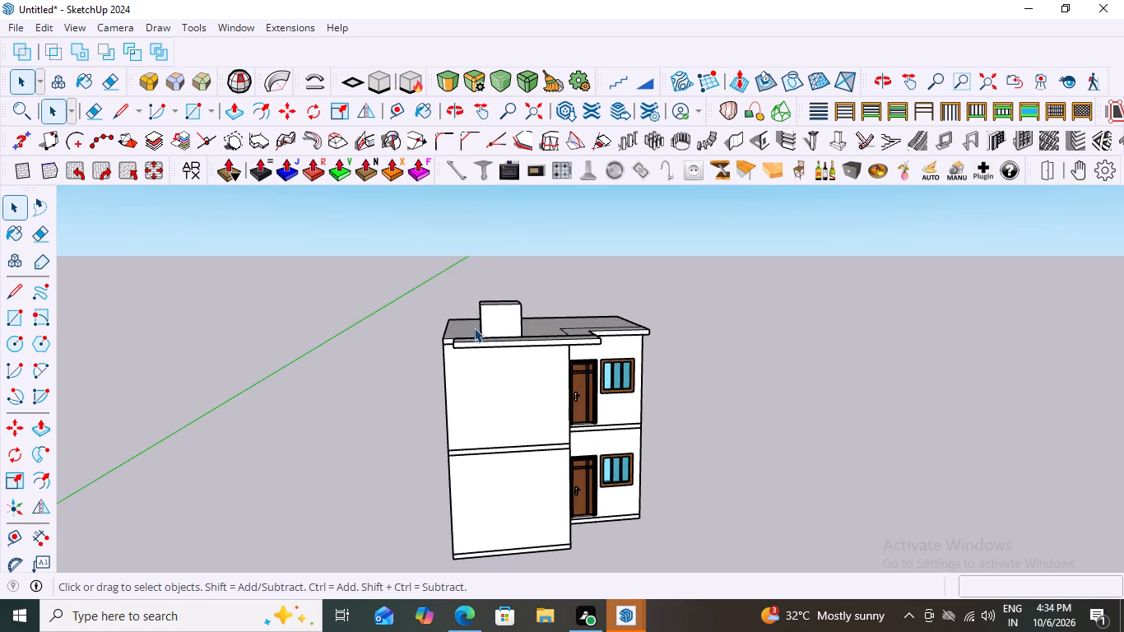
Draw an upright rectangle about 3' 5 1/4" by 17' 6" from the roof box's side edge down to the lower-storey wall edge's midpoint.
scroll(474, 328, up, 3)
key(r)
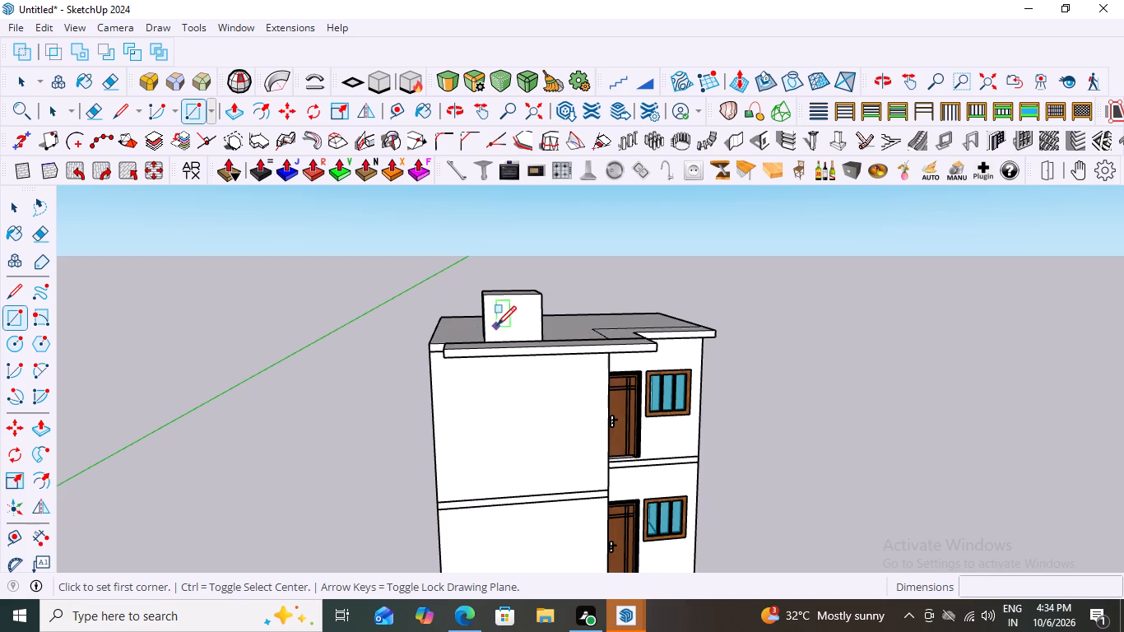
scroll(476, 351, up, 5)
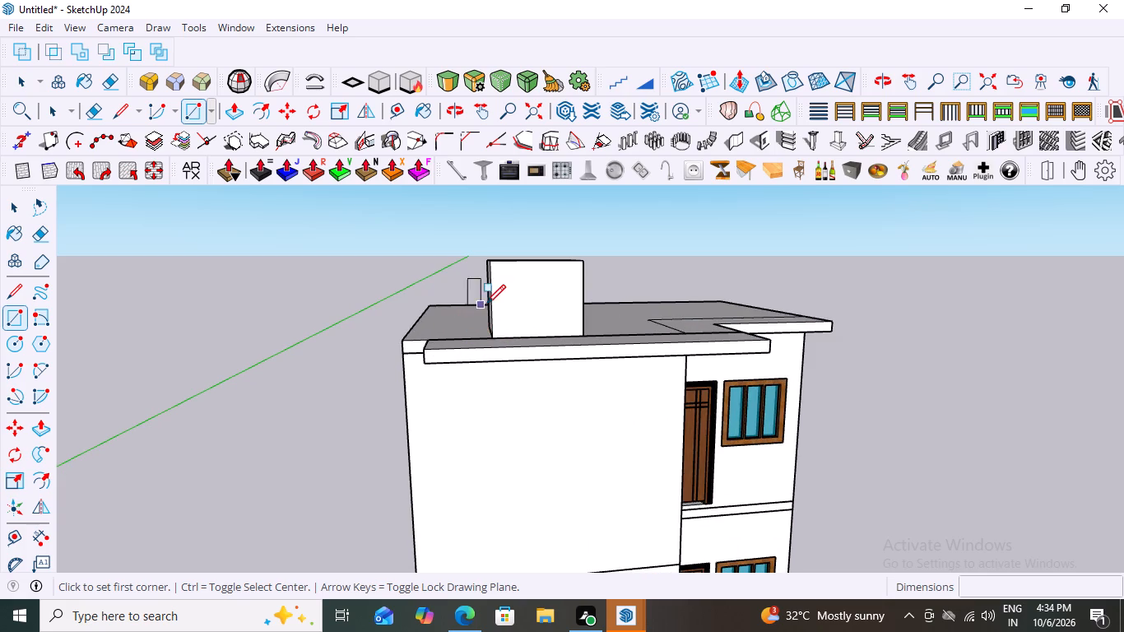
click(489, 302)
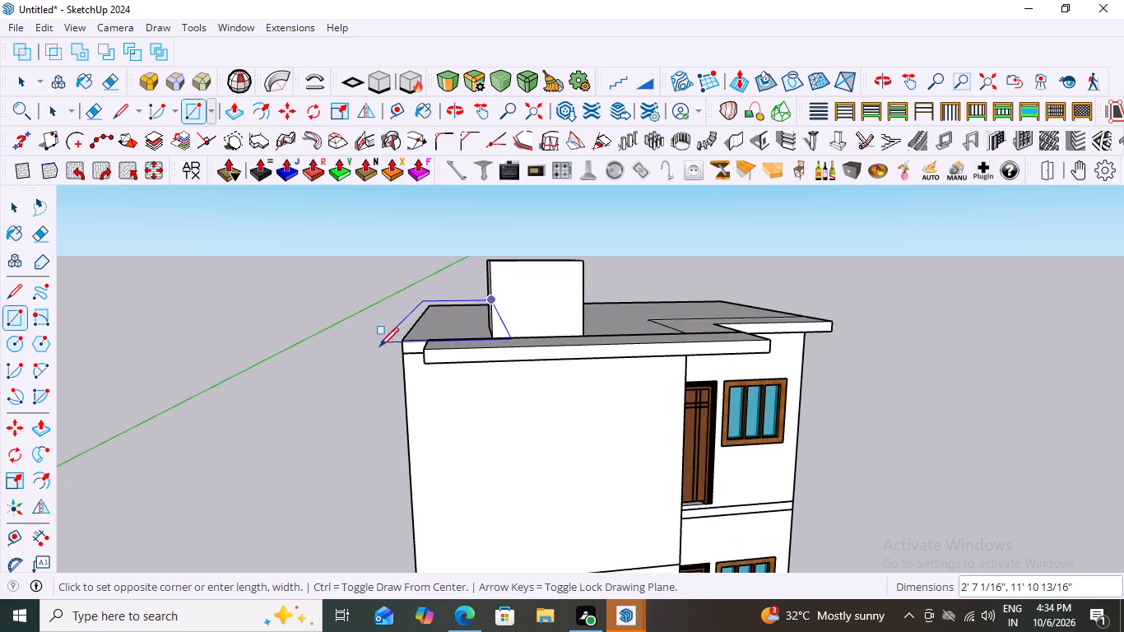
key(Left)
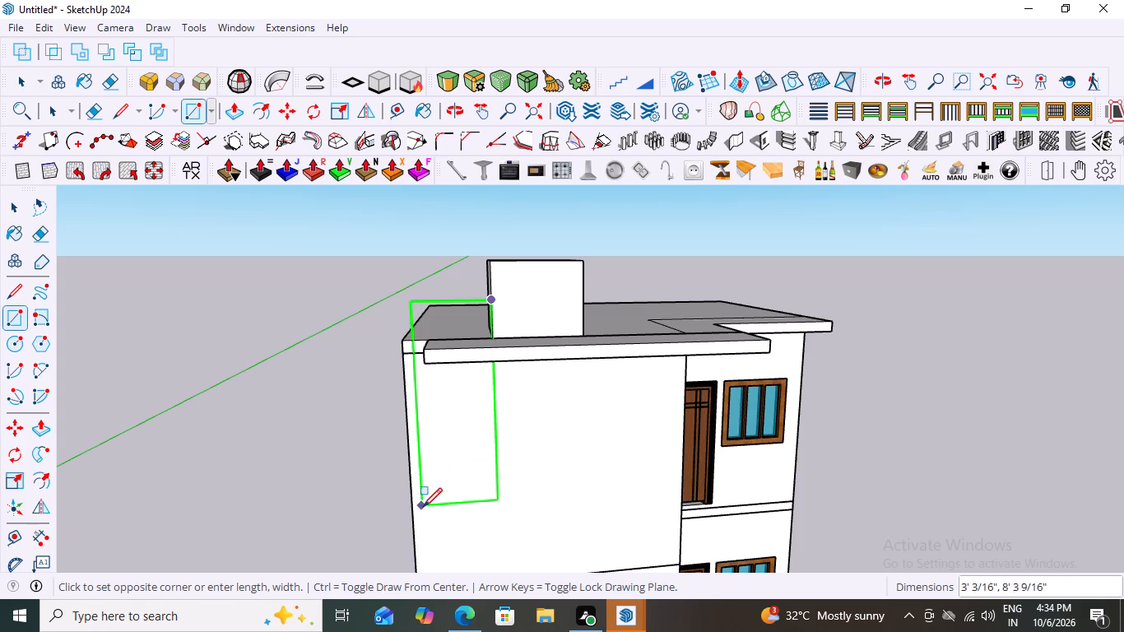
scroll(434, 495, down, 17)
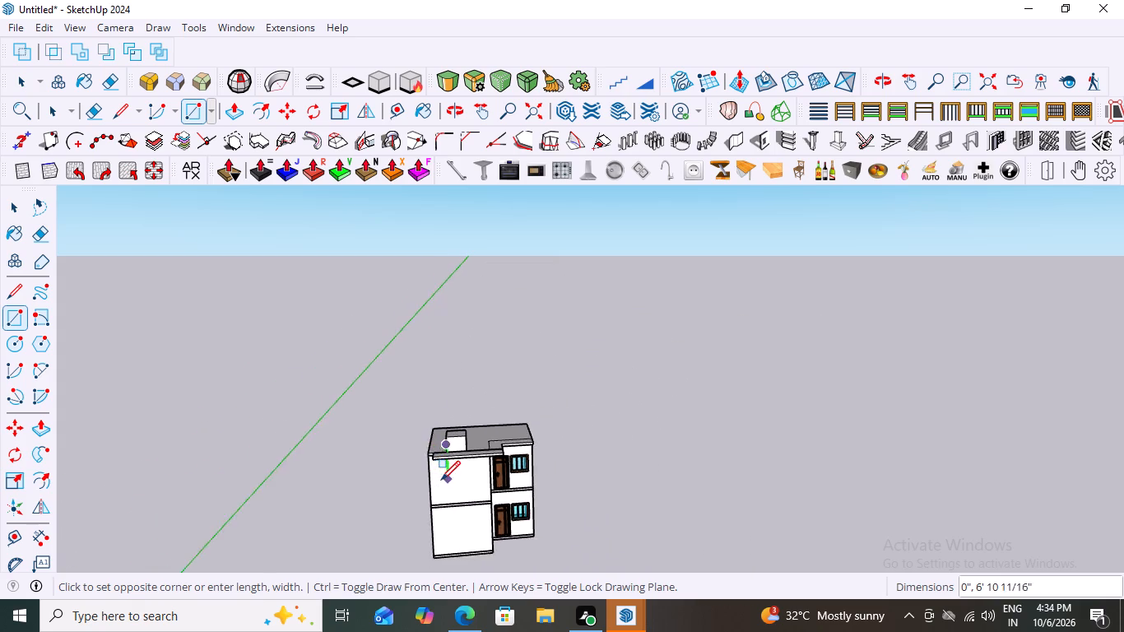
scroll(441, 480, down, 5)
scroll(444, 527, up, 11)
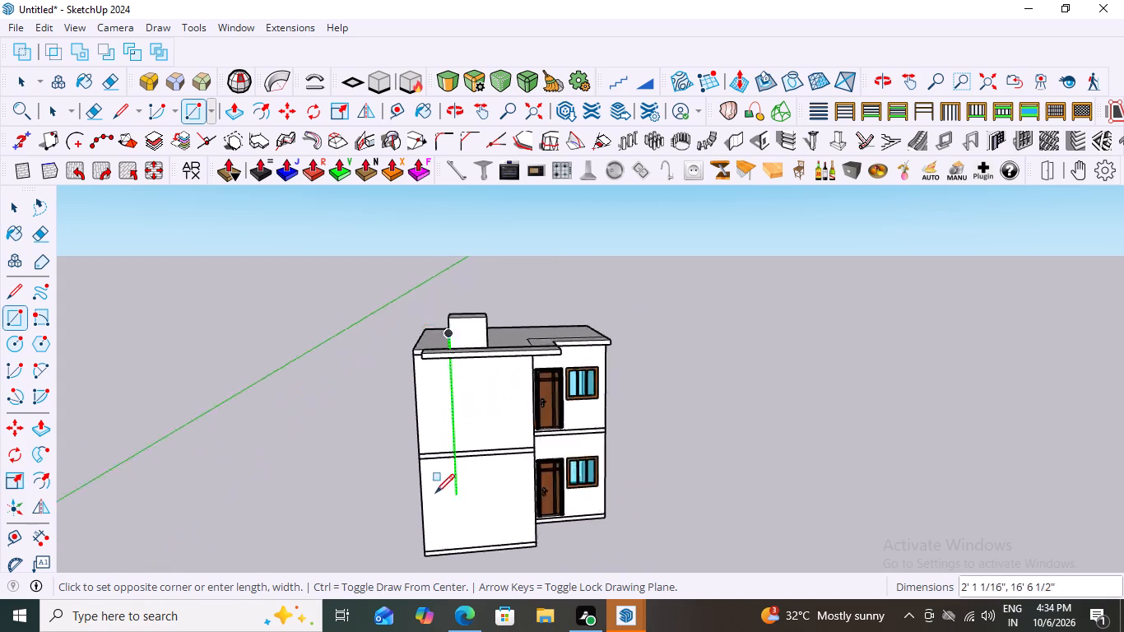
scroll(435, 493, up, 6)
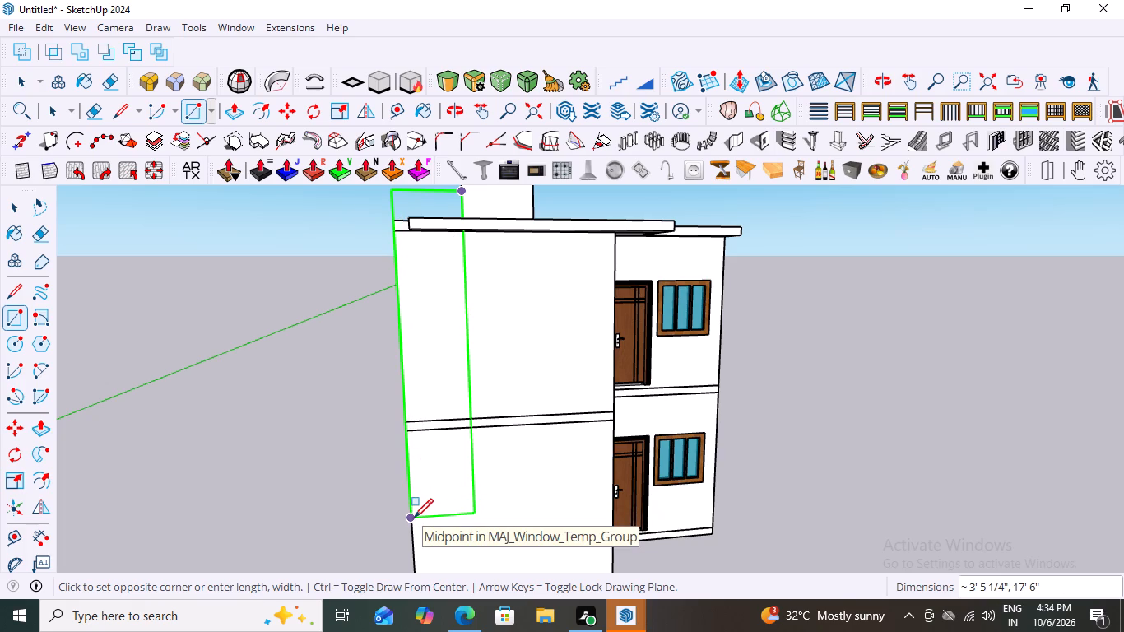
scroll(414, 518, down, 8)
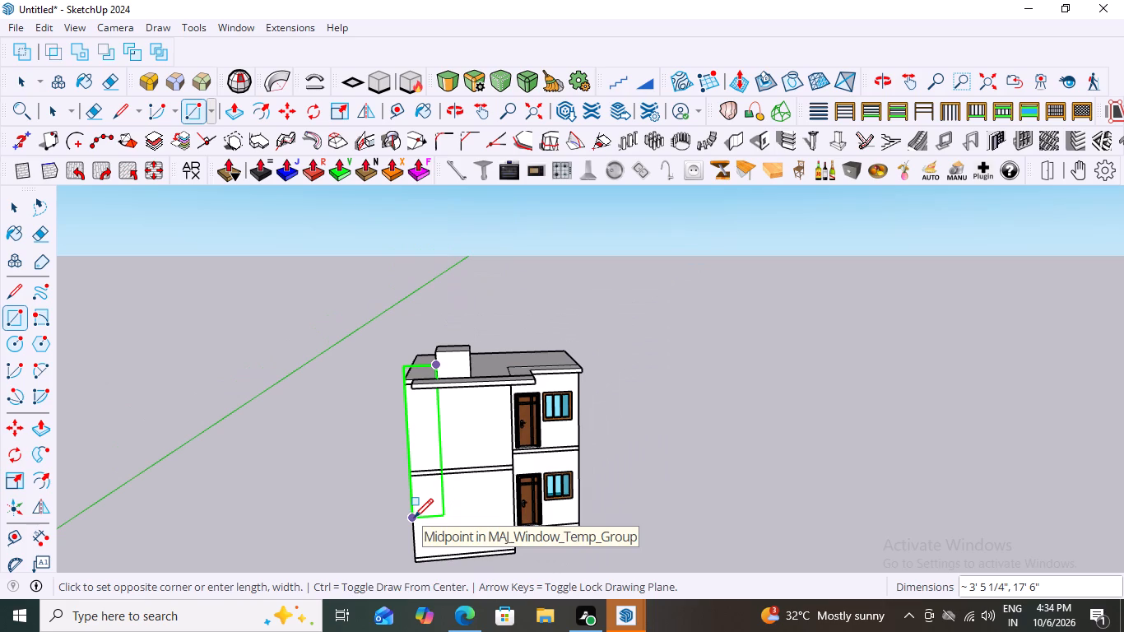
click(414, 518)
Group the new upright rectangle on the front wall, including its face and edges.
middle_drag(338, 496, 590, 485)
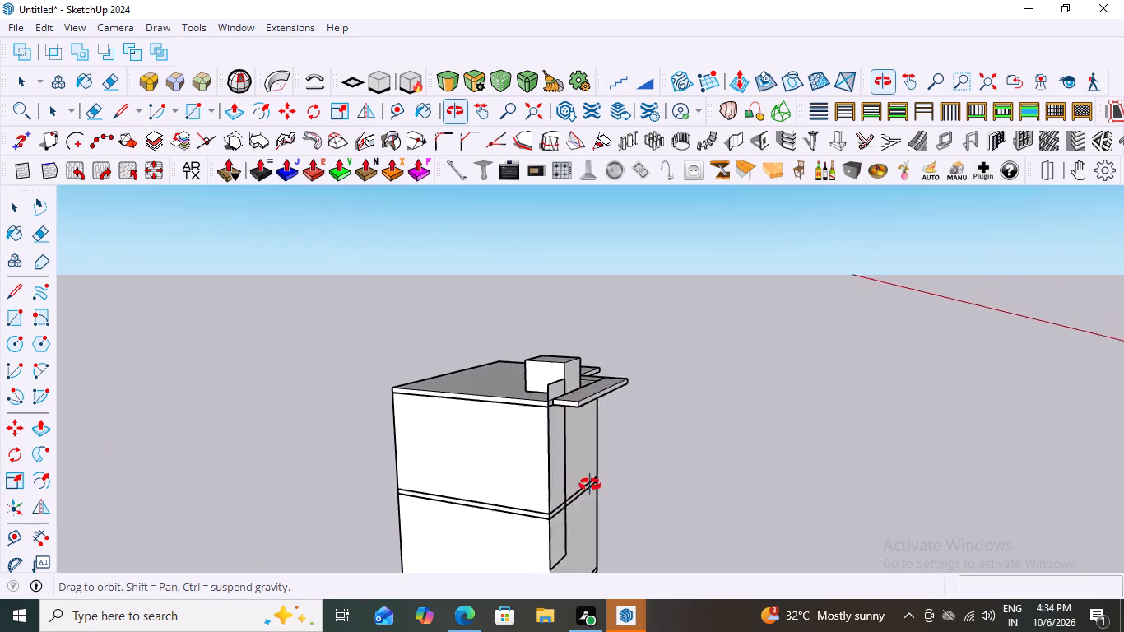
middle_drag(590, 485, 487, 493)
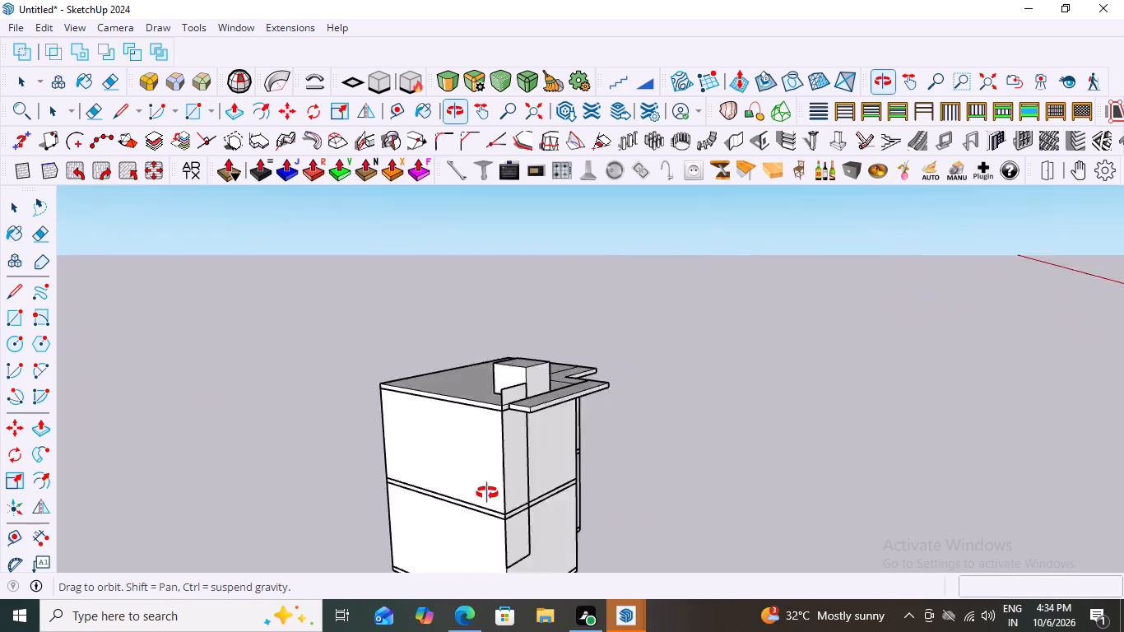
middle_drag(487, 493, 376, 498)
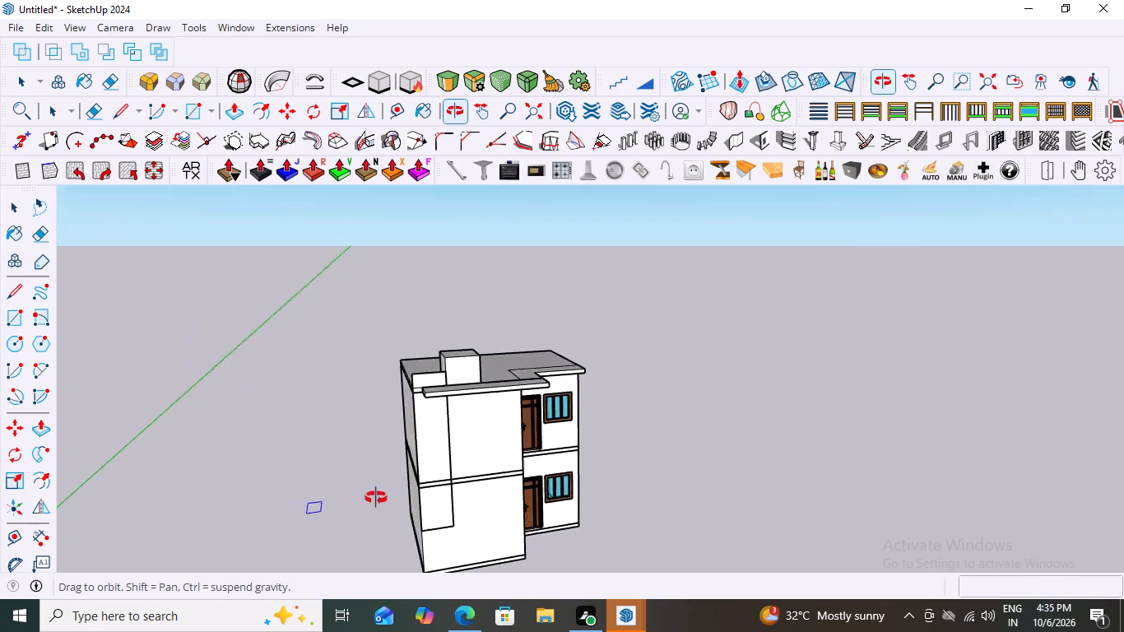
middle_drag(376, 498, 375, 495)
key(space)
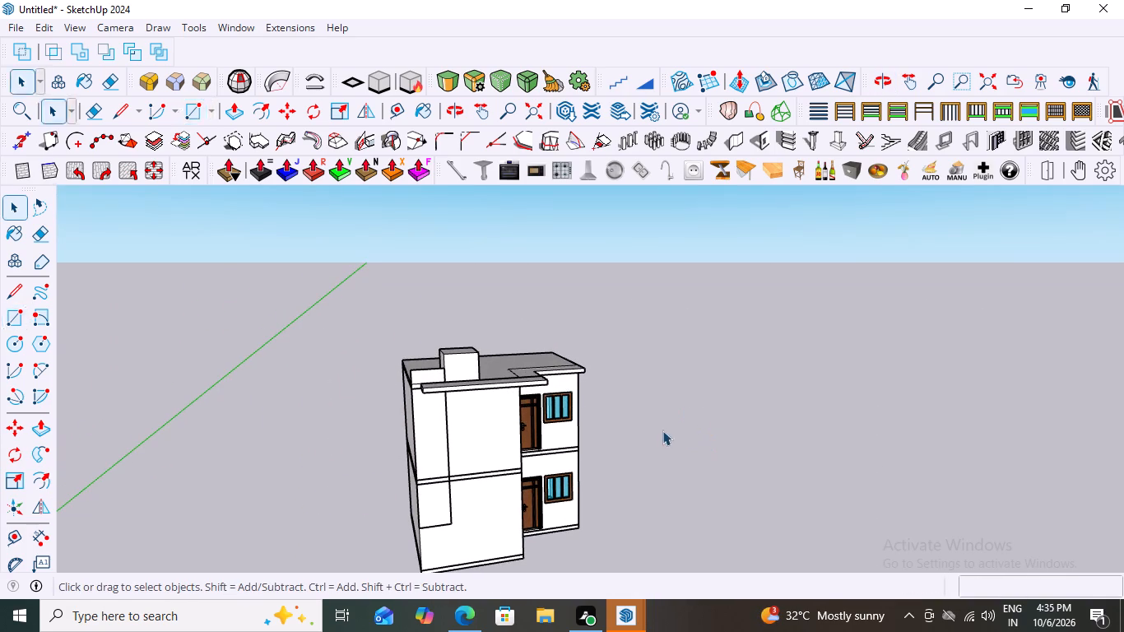
scroll(560, 360, down, 2)
middle_drag(440, 397, 404, 379)
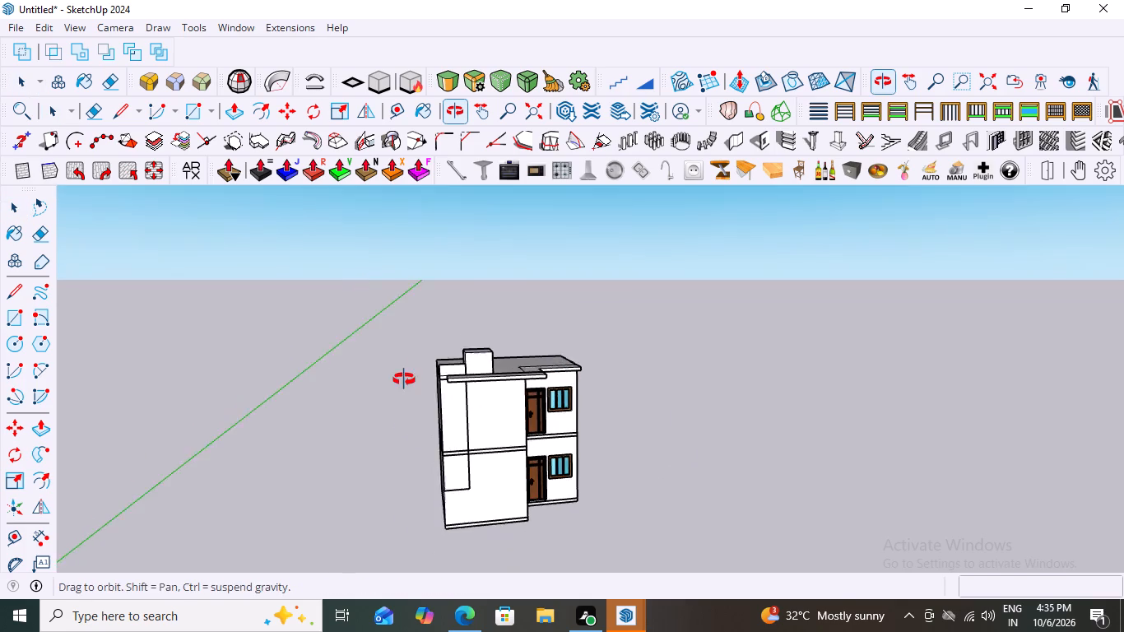
middle_drag(404, 379, 408, 370)
scroll(448, 404, up, 7)
click(453, 365)
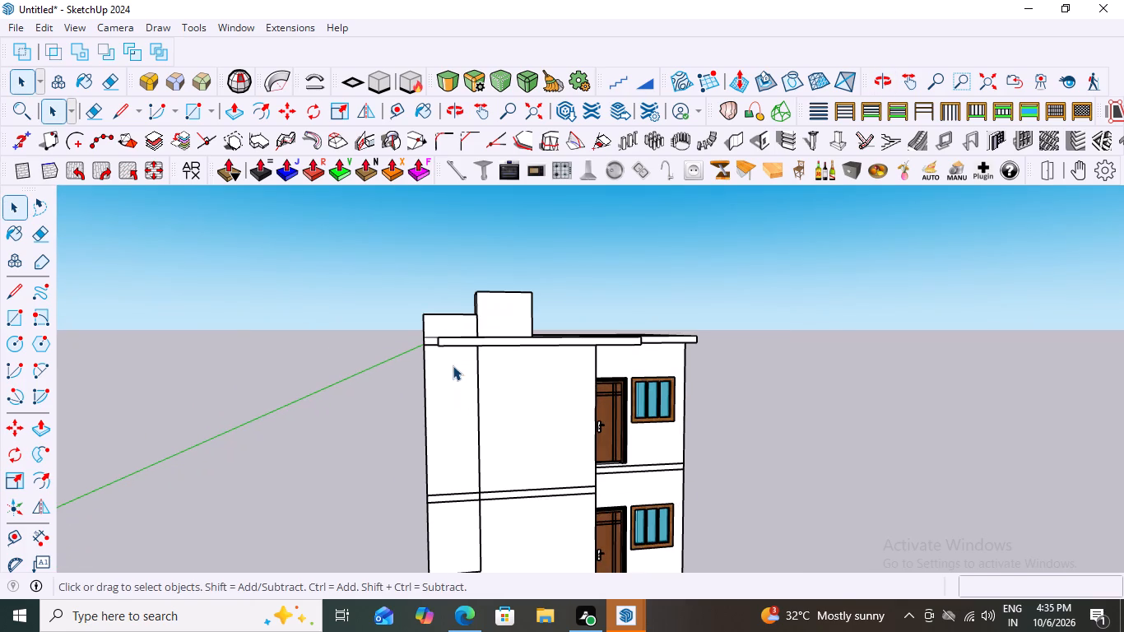
triple_click(453, 365)
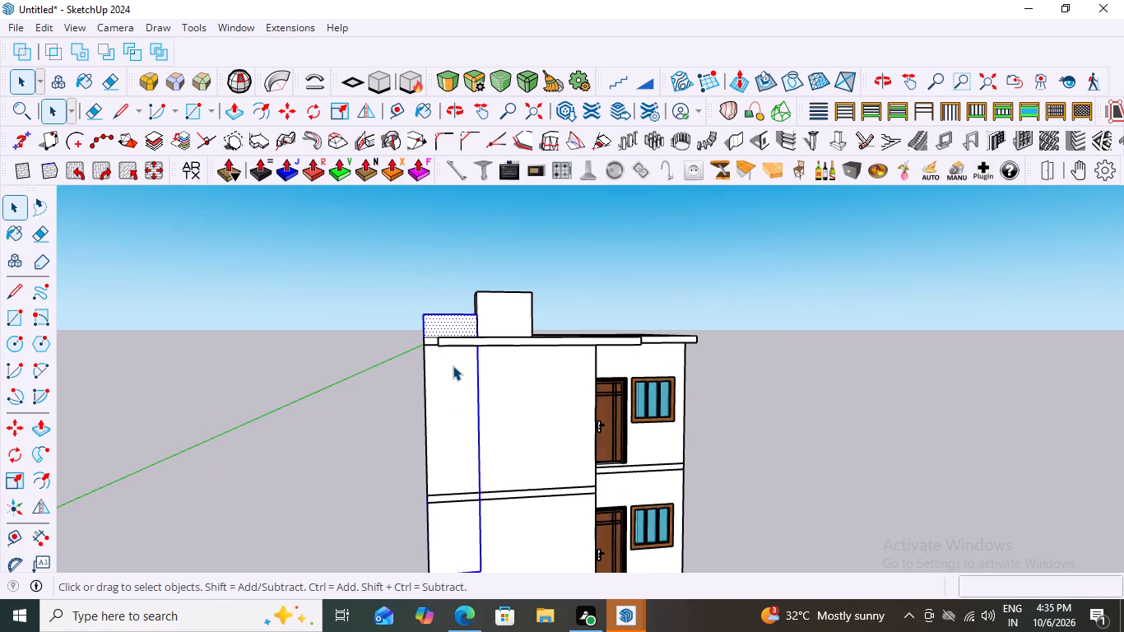
right_click(453, 365)
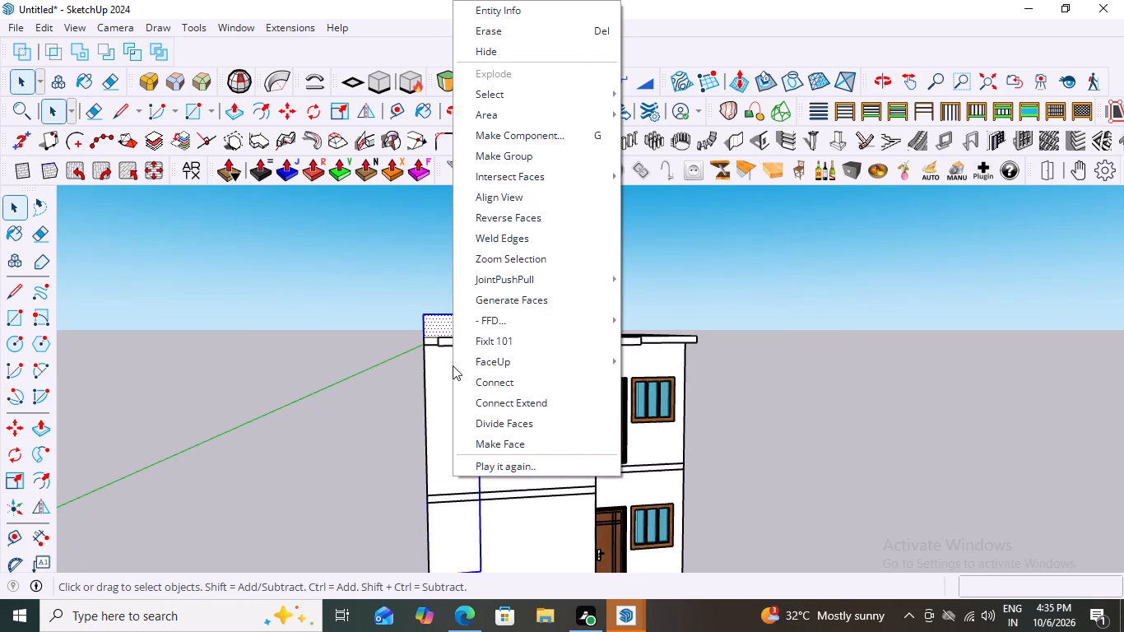
click(492, 155)
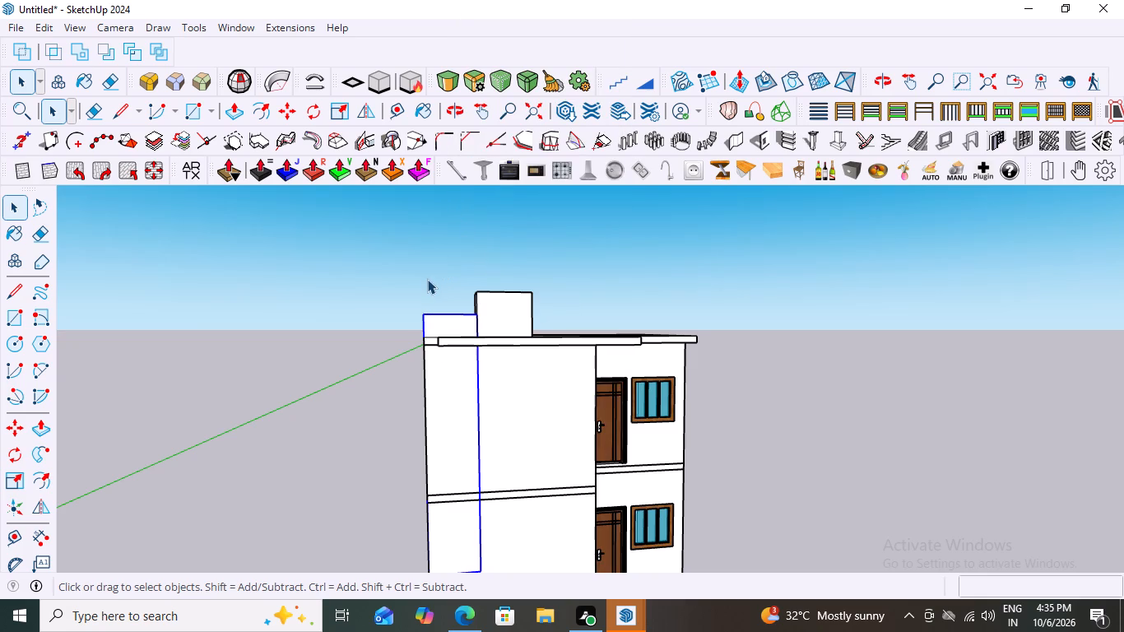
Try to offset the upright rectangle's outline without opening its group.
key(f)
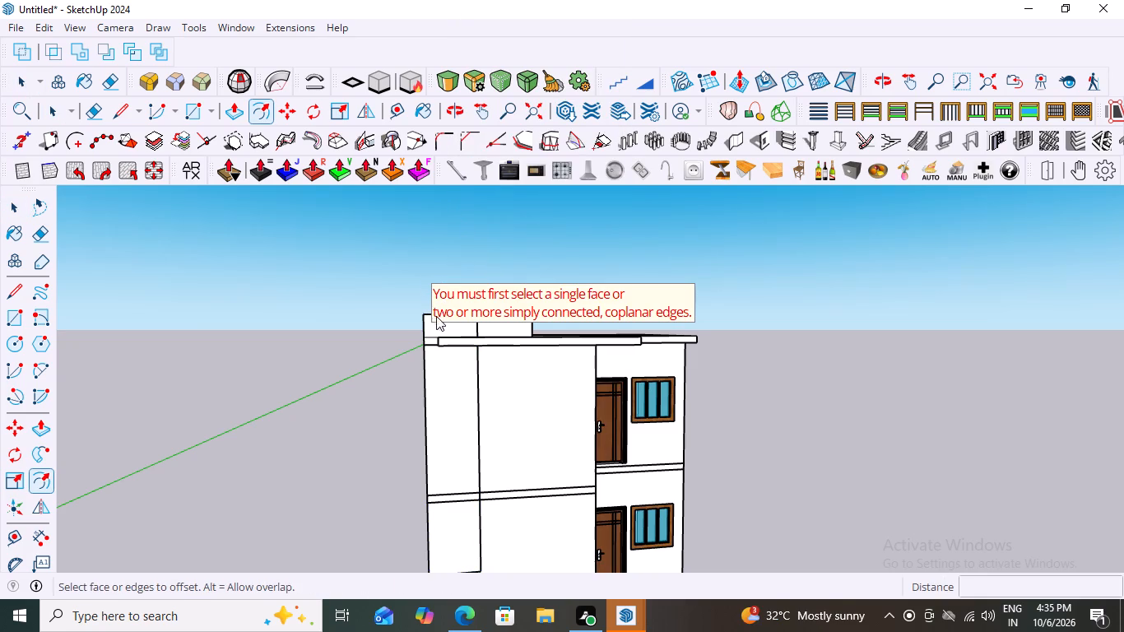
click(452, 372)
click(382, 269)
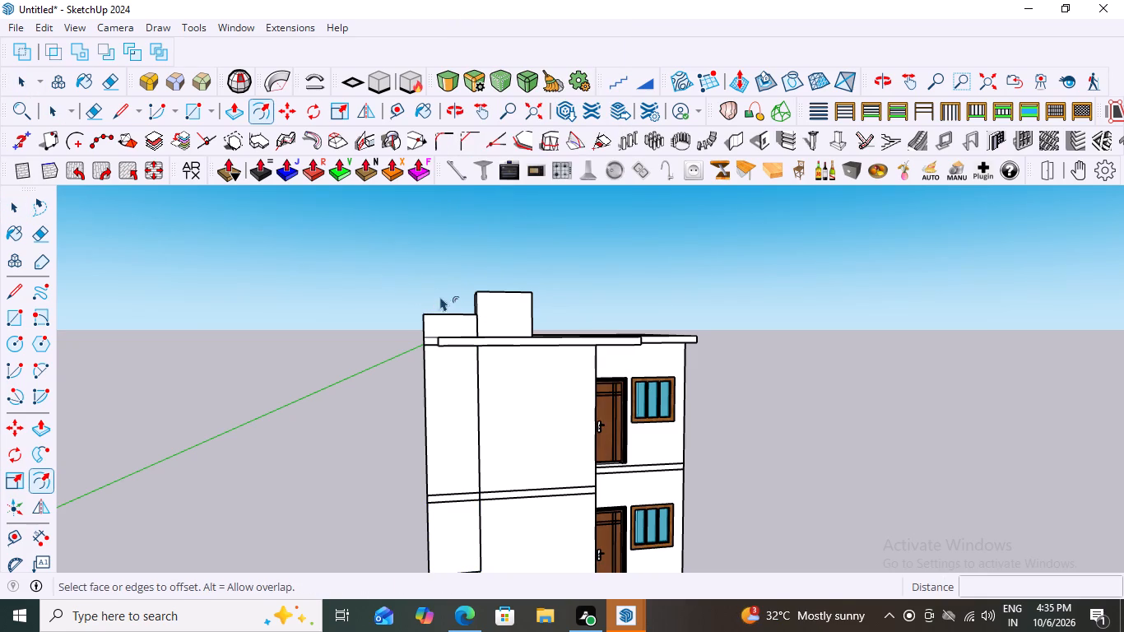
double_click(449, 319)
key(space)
Inside the upright rectangle's group, offset the face's outline inward about 6 13/16" to form a border frame.
double_click(433, 318)
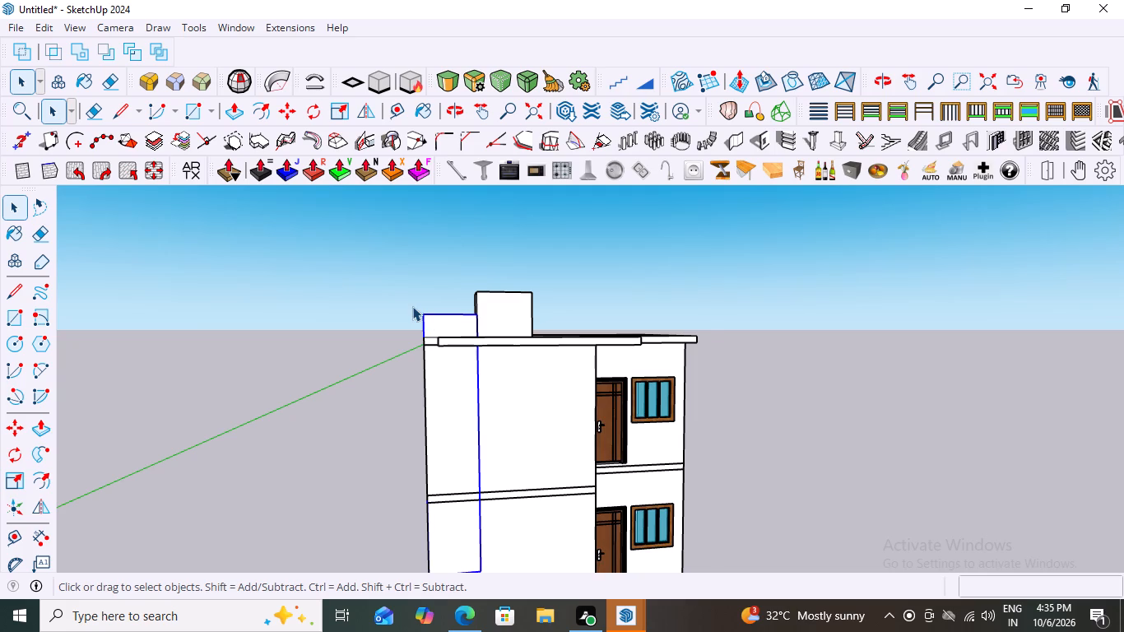
double_click(437, 321)
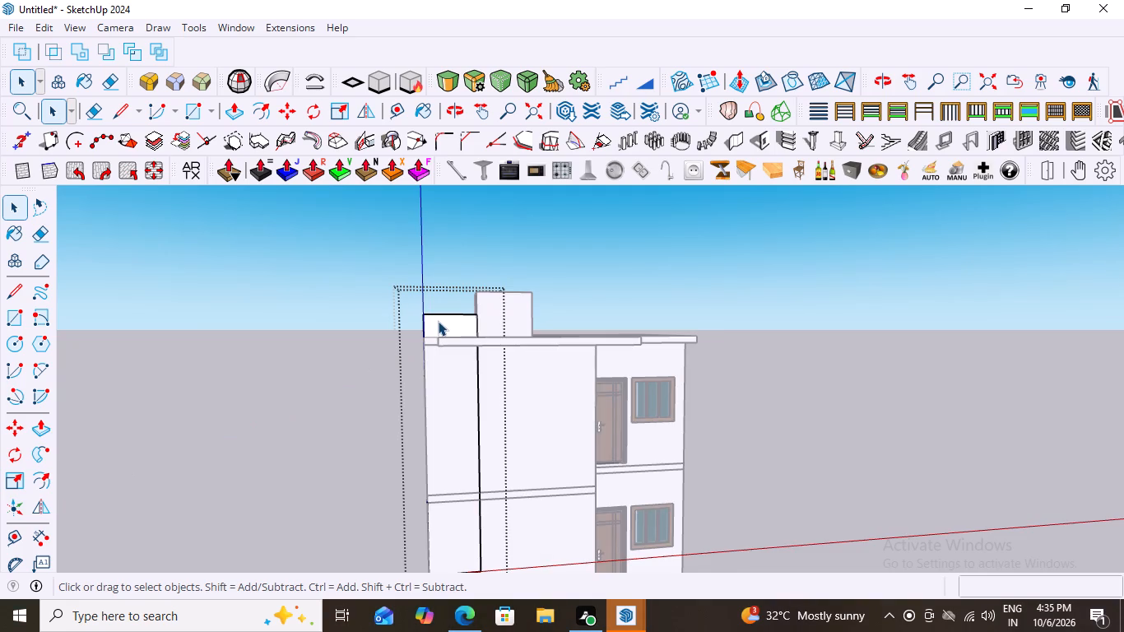
click(438, 321)
scroll(443, 327, up, 2)
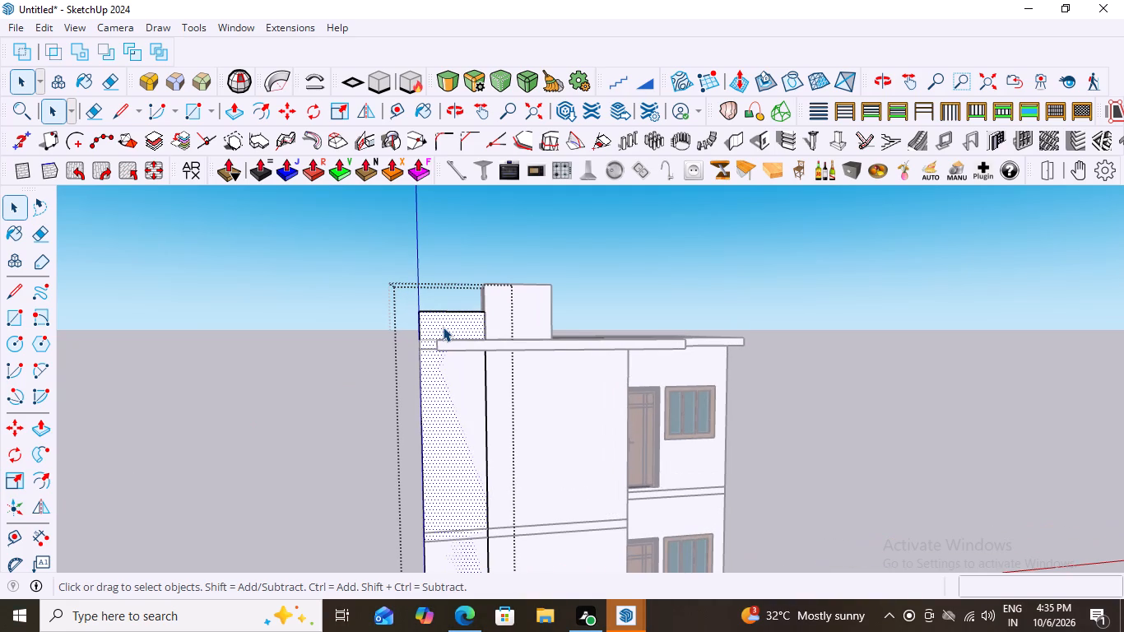
key(f)
click(448, 317)
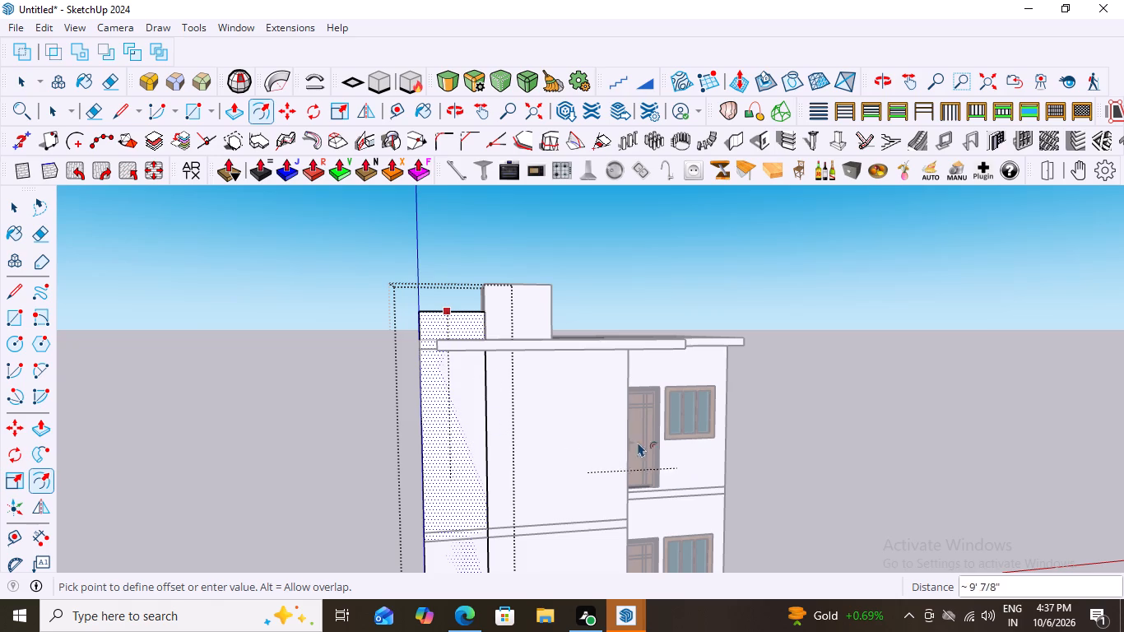
scroll(463, 312, up, 4)
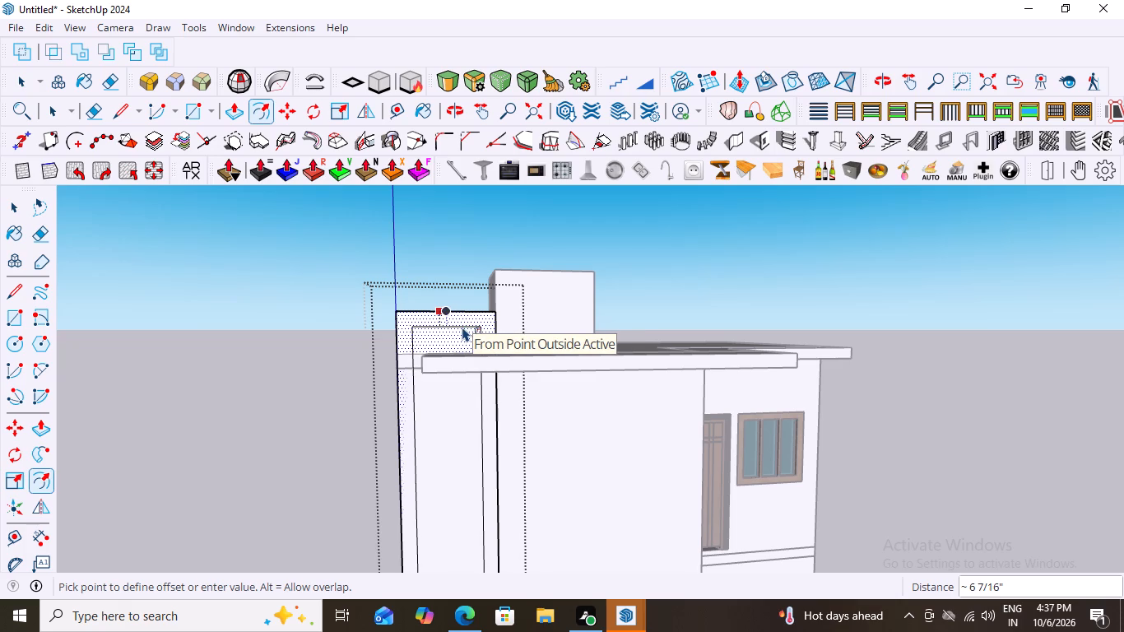
click(464, 325)
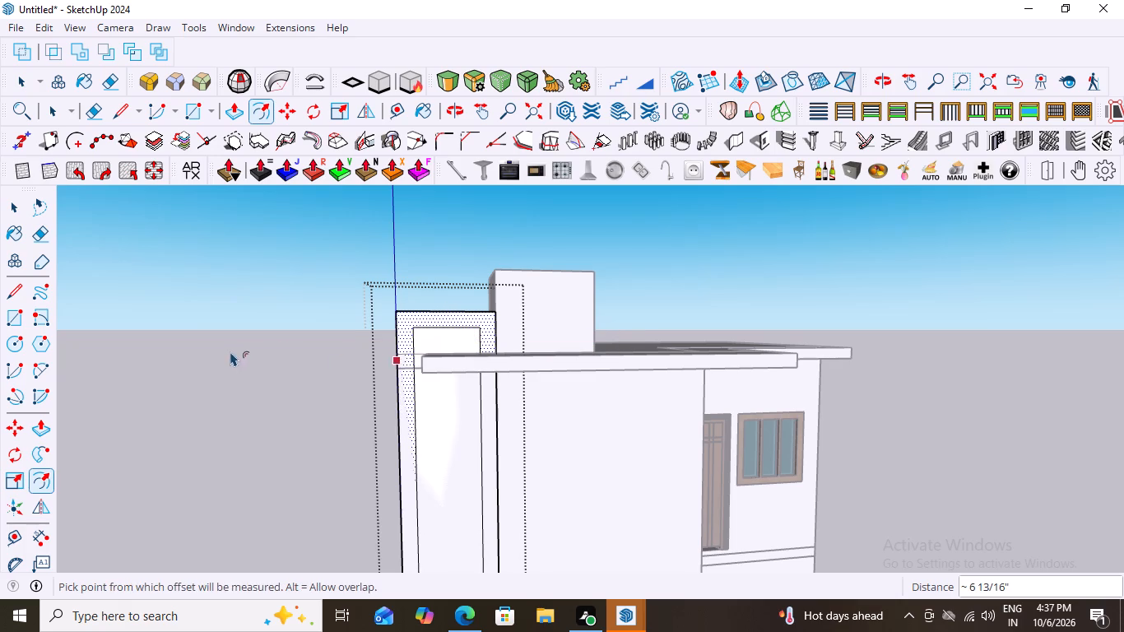
scroll(234, 348, down, 7)
key(space)
click(615, 292)
Inside the group, push/pull the border frame face outward 2' 6" from the front wall to the roof slab's front edge.
scroll(345, 336, down, 3)
middle_drag(378, 341, 377, 351)
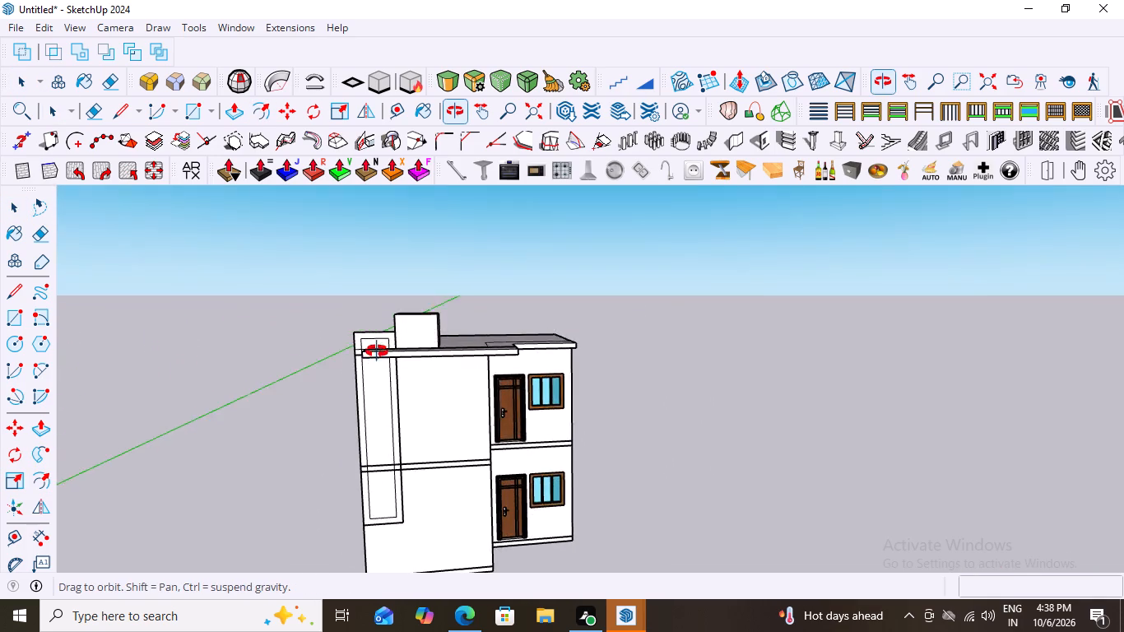
middle_drag(377, 351, 402, 351)
scroll(378, 345, up, 6)
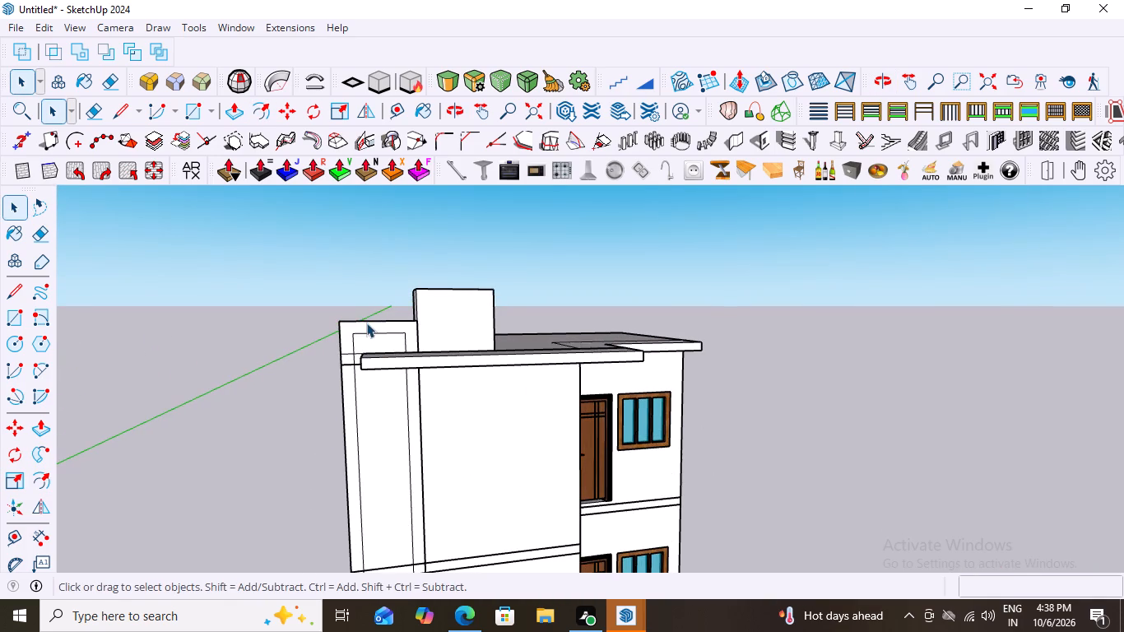
click(366, 323)
double_click(365, 326)
click(365, 327)
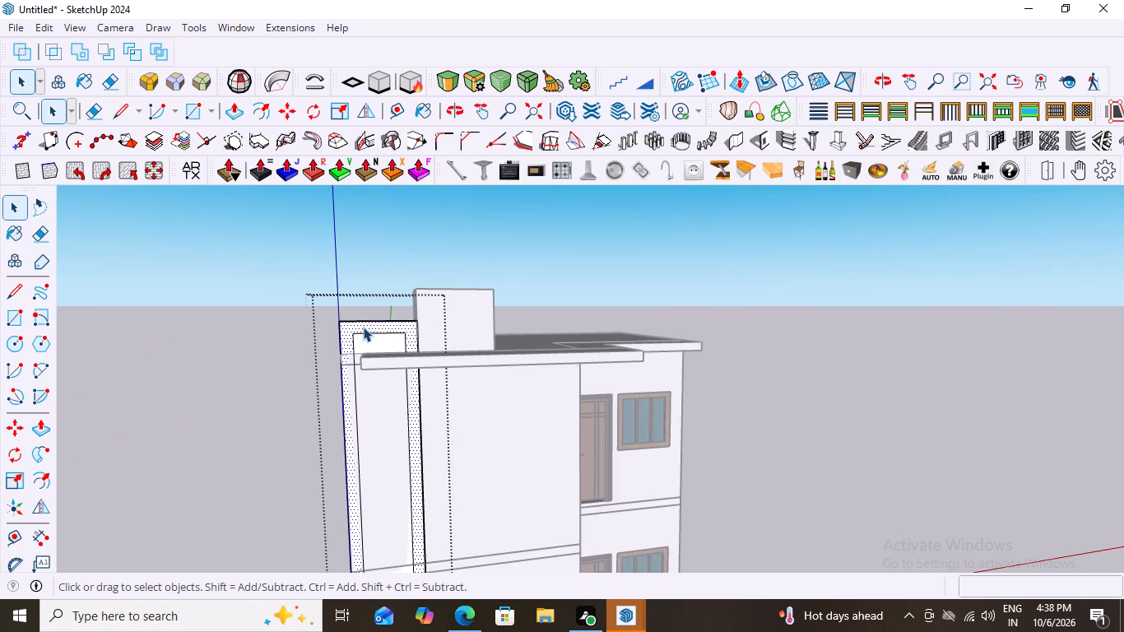
key(p)
click(369, 316)
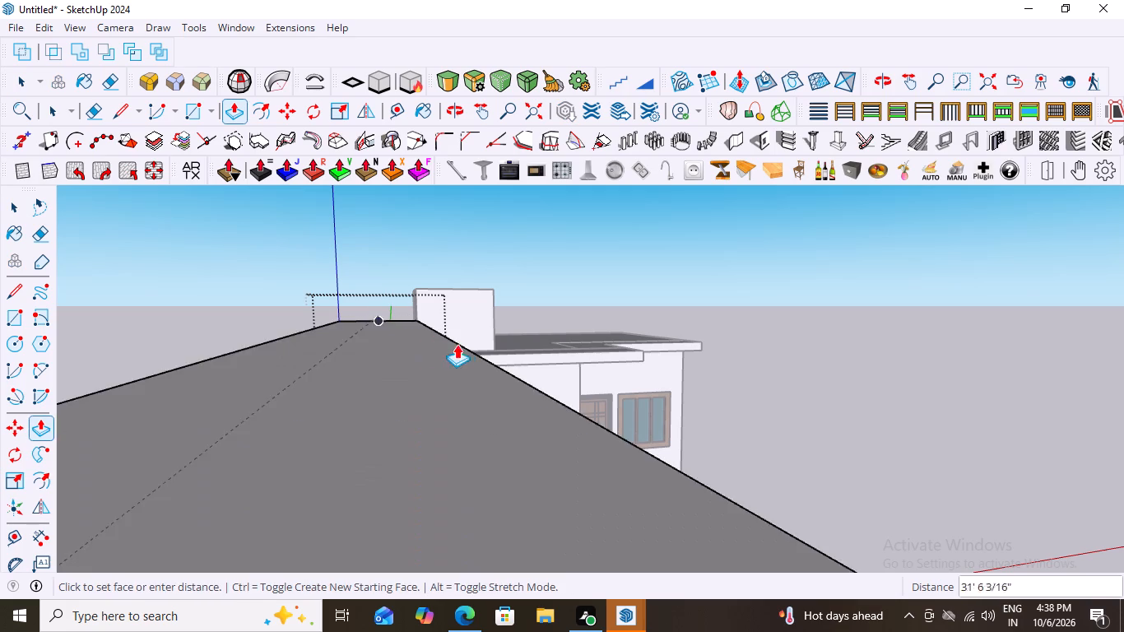
middle_drag(439, 352, 167, 384)
scroll(425, 337, up, 4)
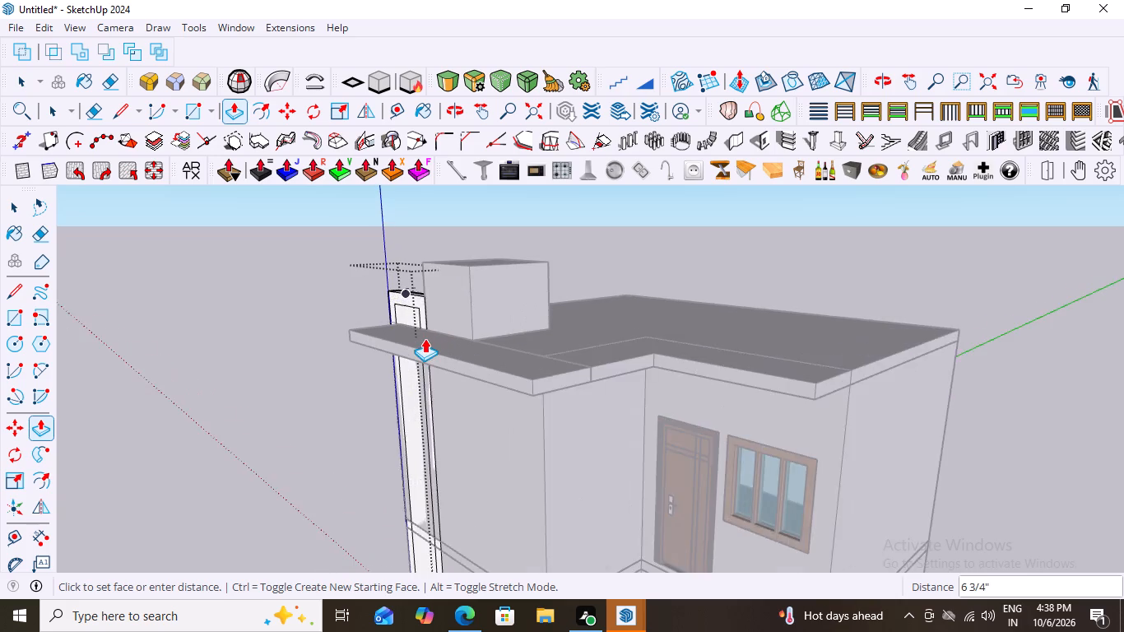
scroll(422, 338, up, 3)
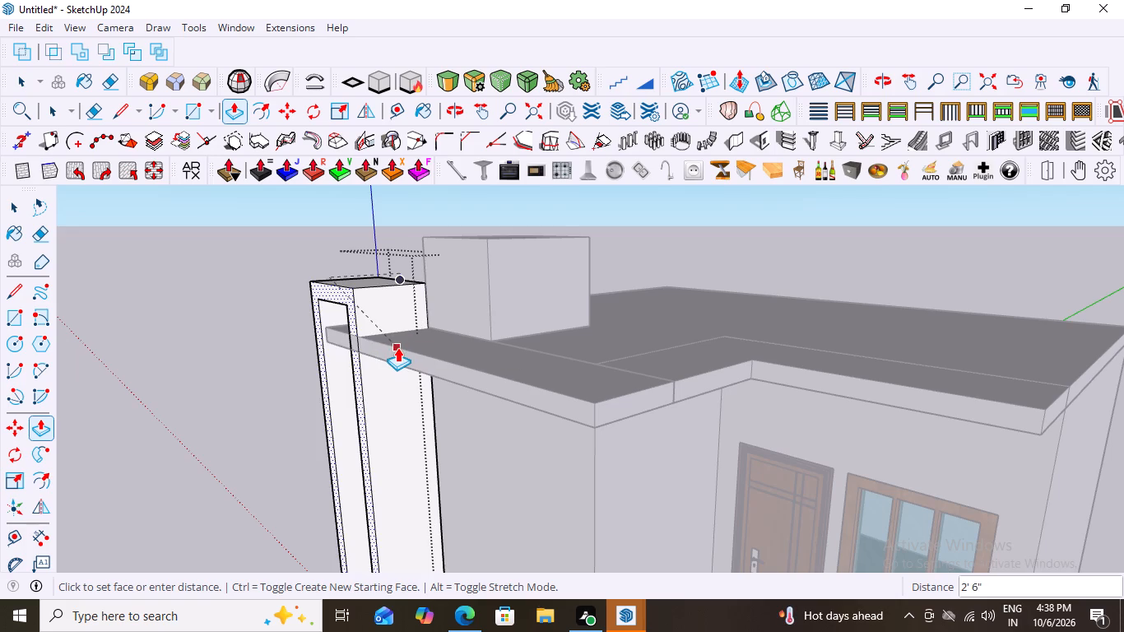
scroll(386, 345, up, 6)
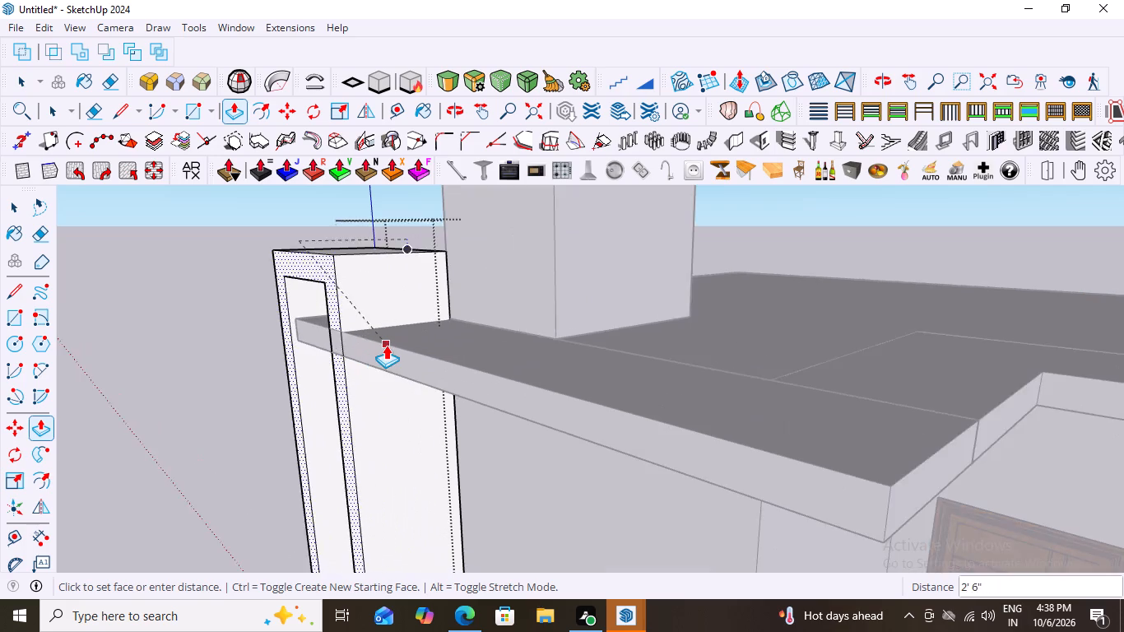
scroll(386, 345, up, 7)
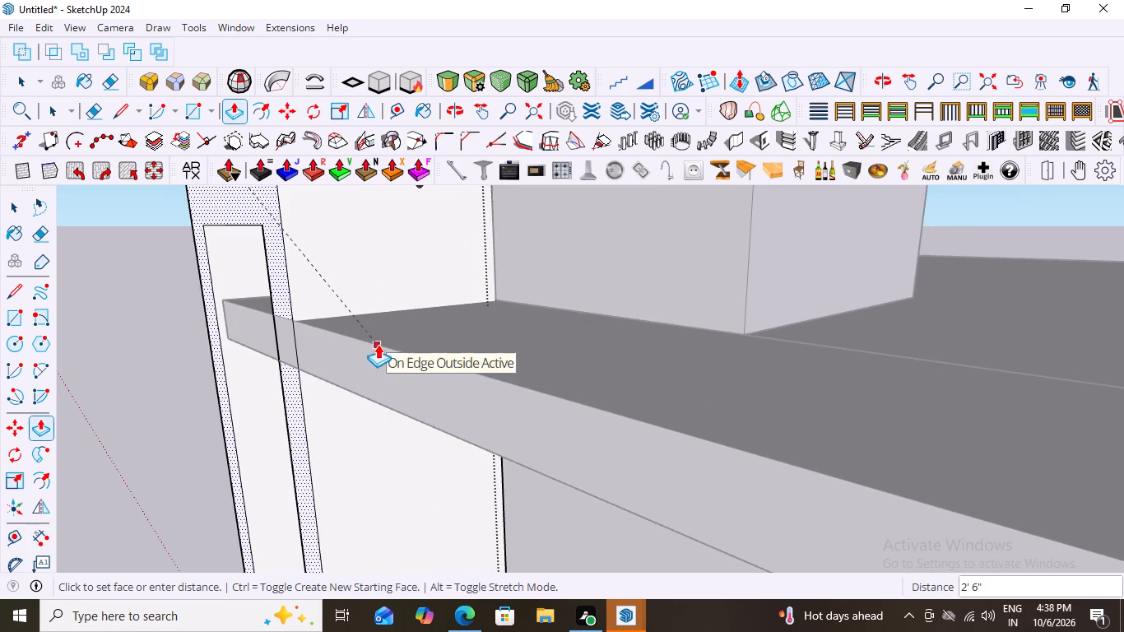
click(378, 344)
scroll(567, 297, down, 12)
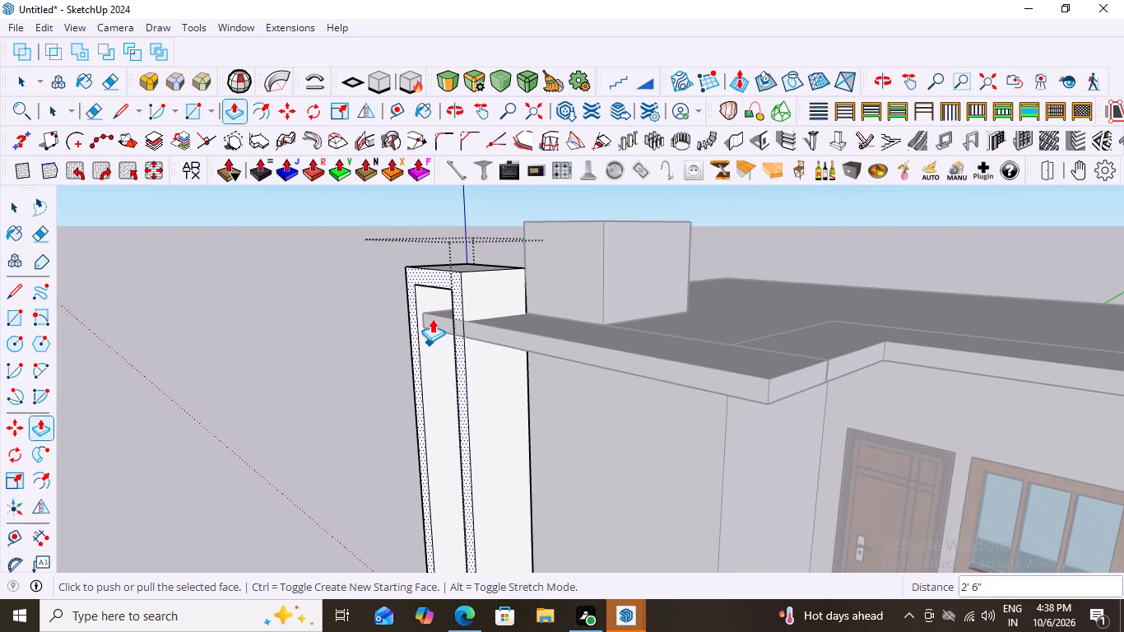
Inside the group, push/pull the border frame face back a few inches behind the roof slab's front edge, and close the group.
scroll(484, 476, up, 4)
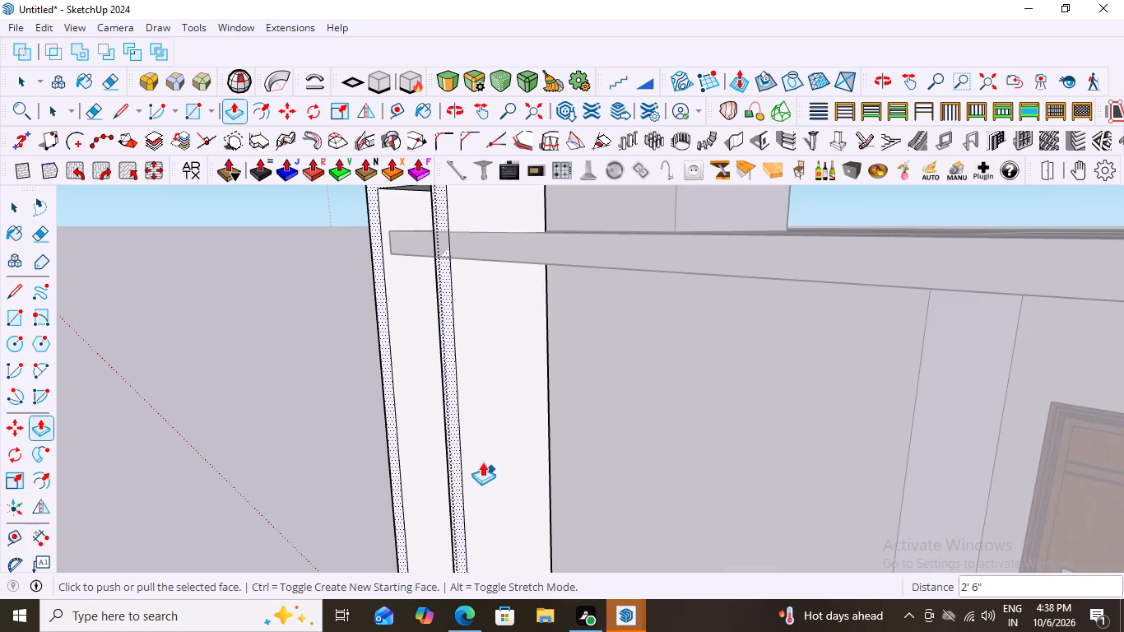
click(448, 416)
double_click(459, 416)
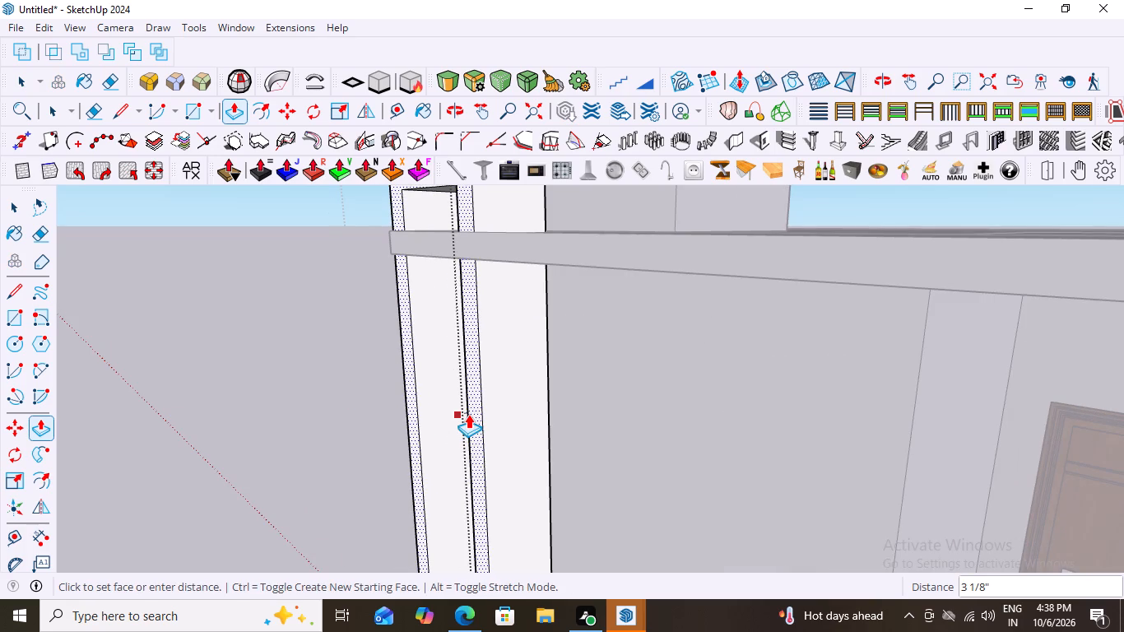
click(468, 414)
scroll(469, 402, down, 1)
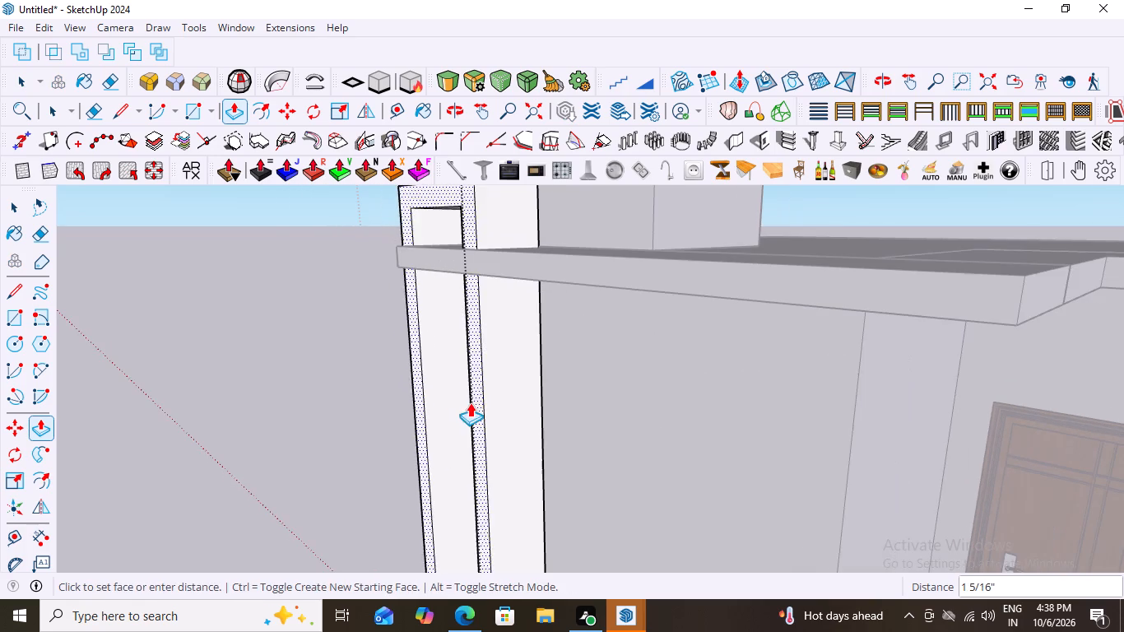
middle_drag(471, 403, 453, 475)
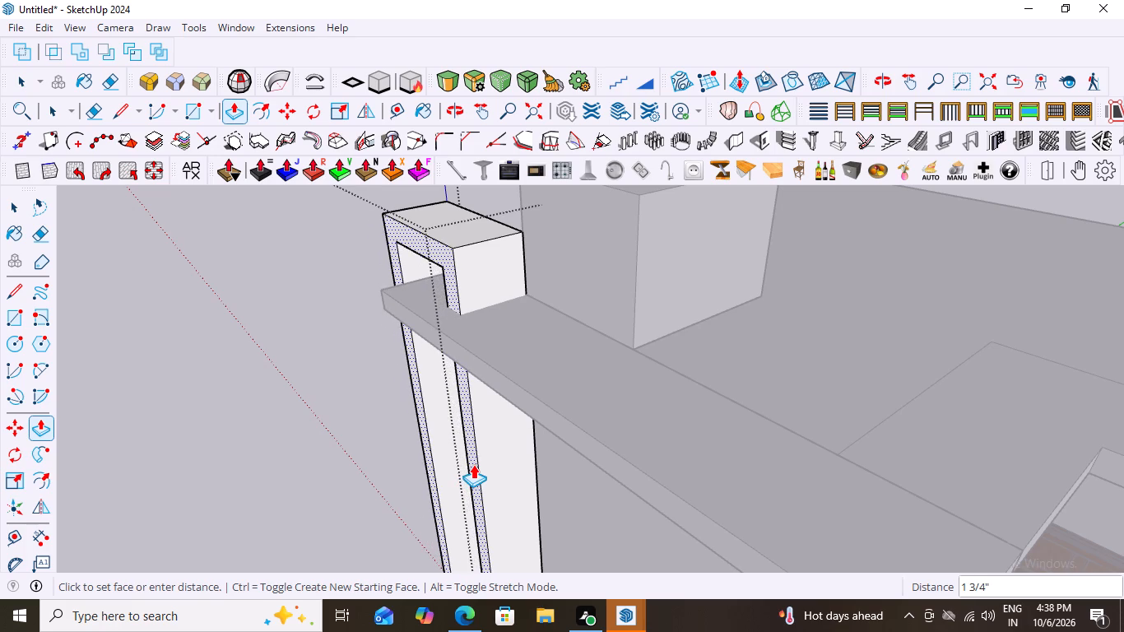
click(473, 464)
key(space)
drag(281, 360, 312, 367)
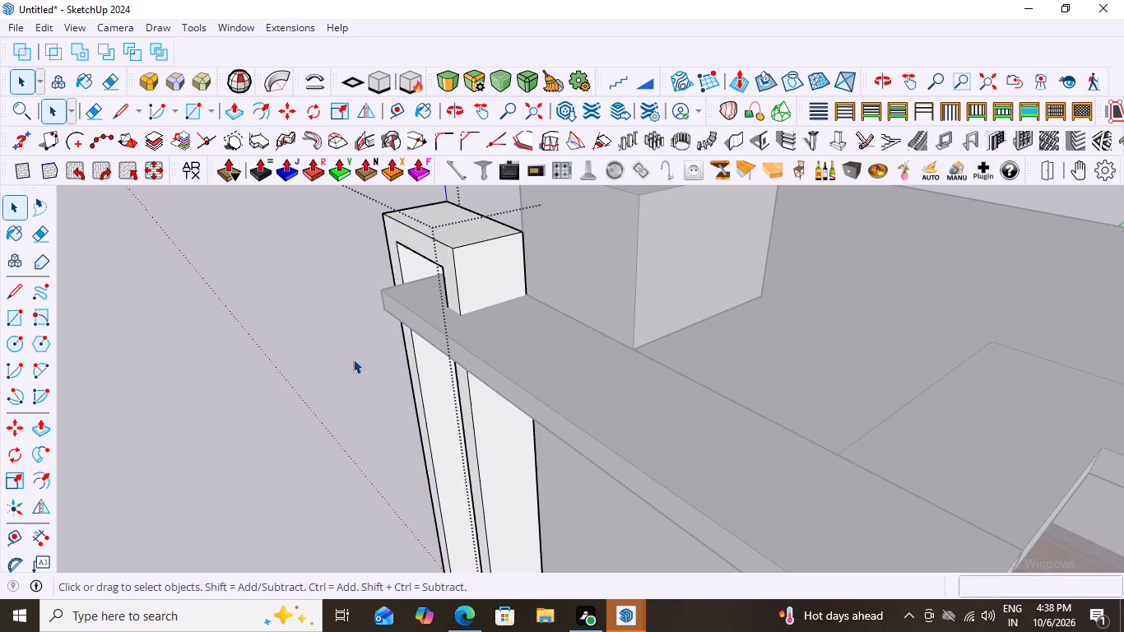
scroll(427, 349, down, 12)
scroll(403, 374, up, 1)
middle_drag(606, 386, 789, 282)
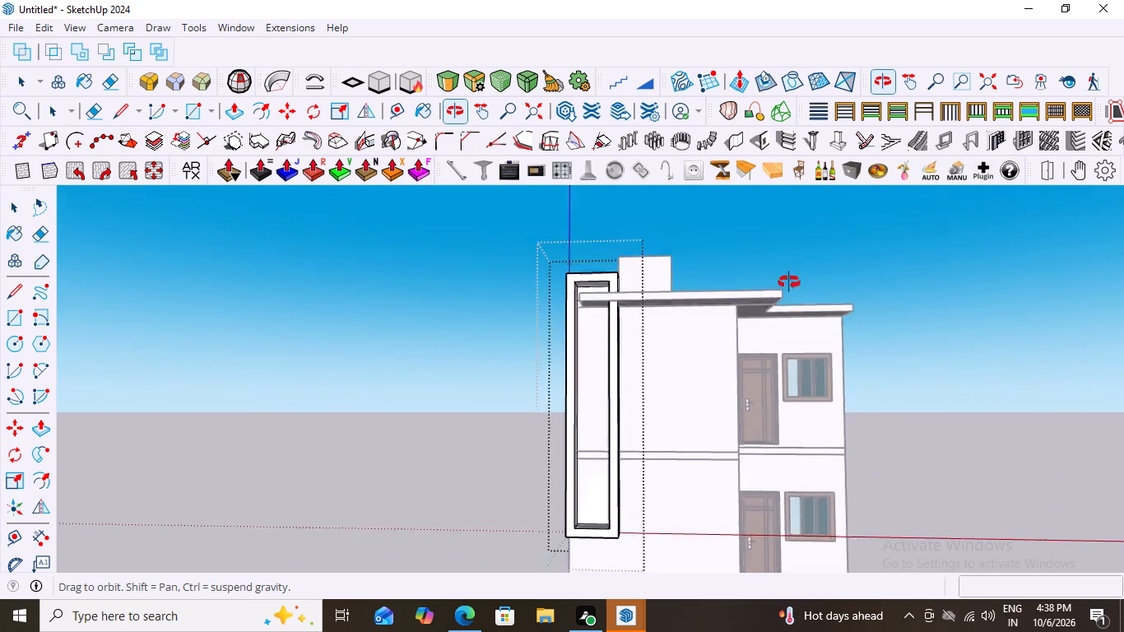
middle_drag(789, 282, 891, 313)
click(463, 328)
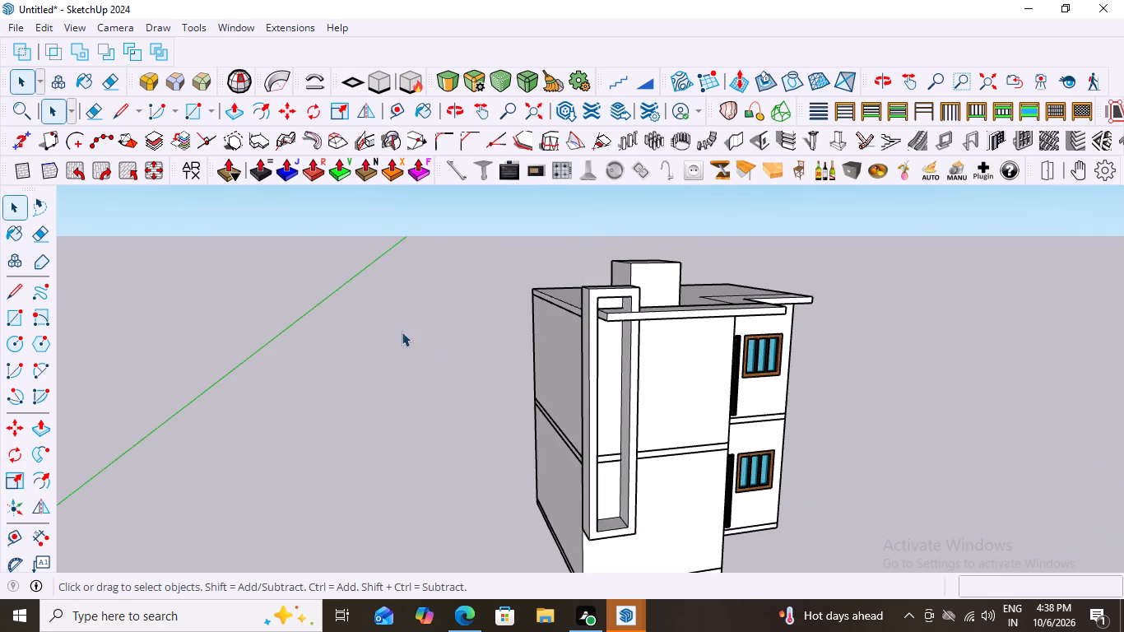
Examine the projecting frame against the house from several angles, including where it meets the end of the roof slab.
scroll(398, 332, down, 5)
scroll(797, 346, up, 3)
scroll(505, 346, up, 4)
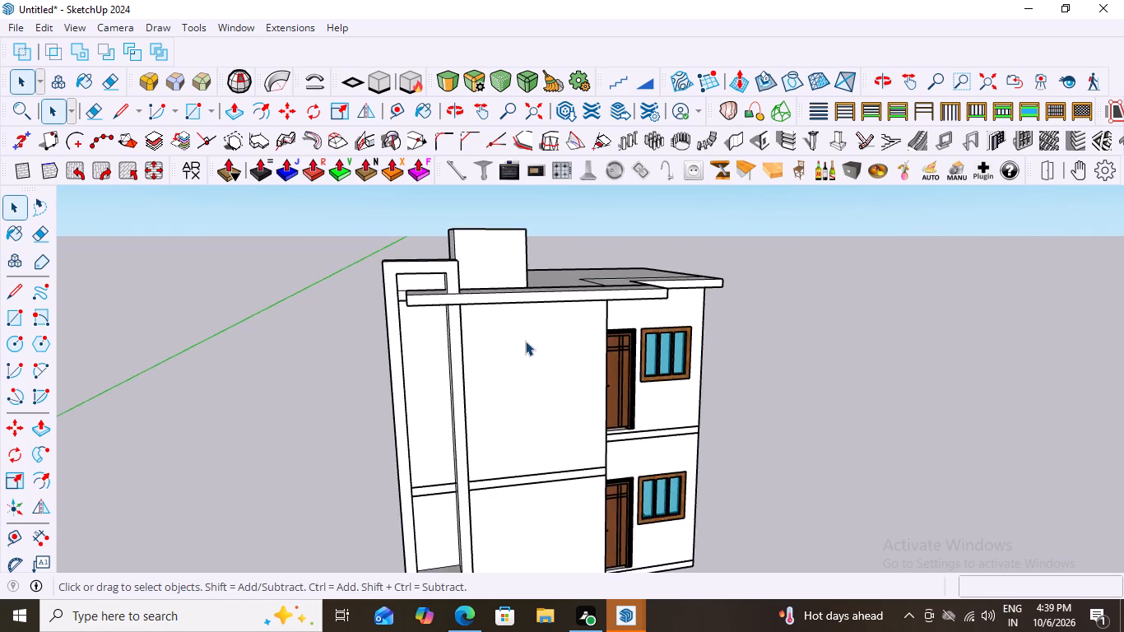
scroll(520, 341, up, 1)
middle_drag(499, 341, 490, 337)
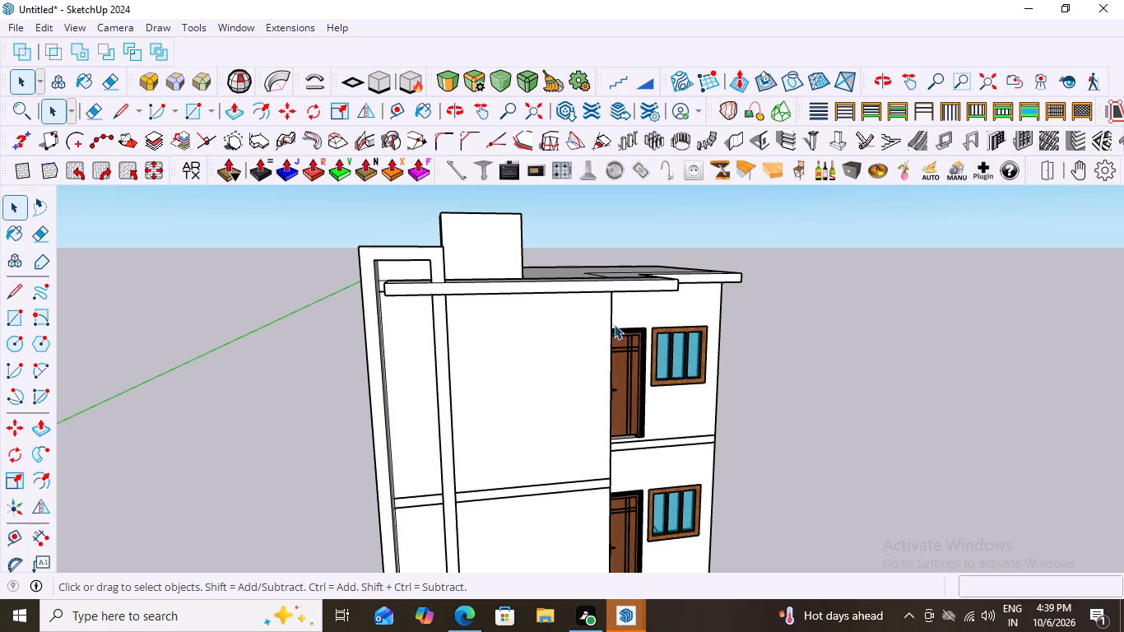
scroll(615, 324, down, 6)
scroll(426, 434, down, 1)
scroll(495, 453, up, 6)
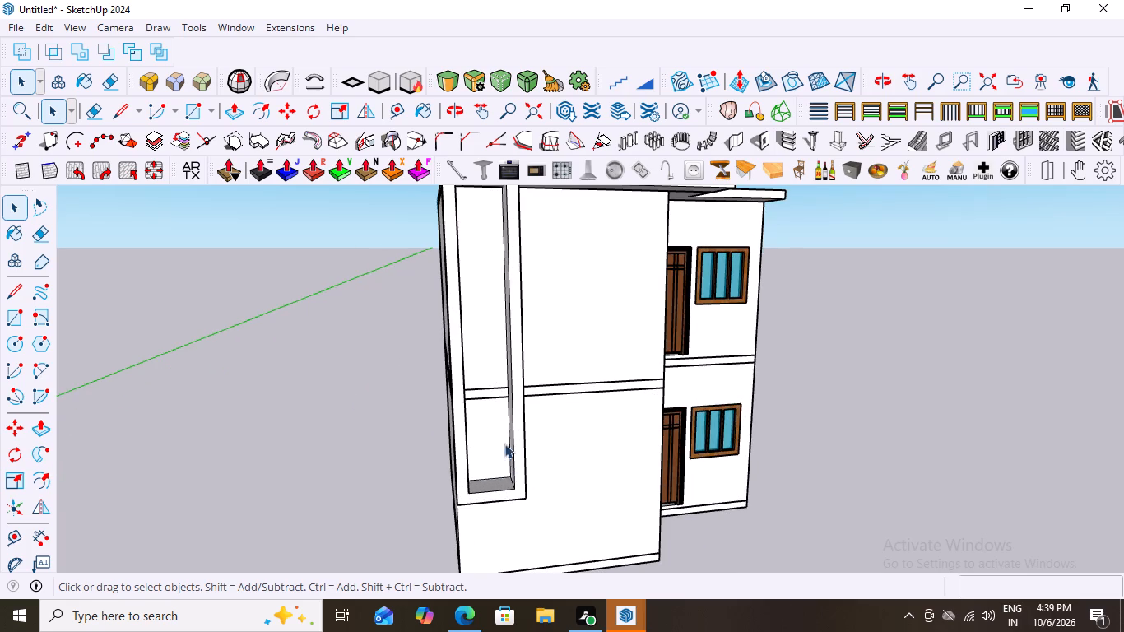
middle_drag(512, 442, 548, 476)
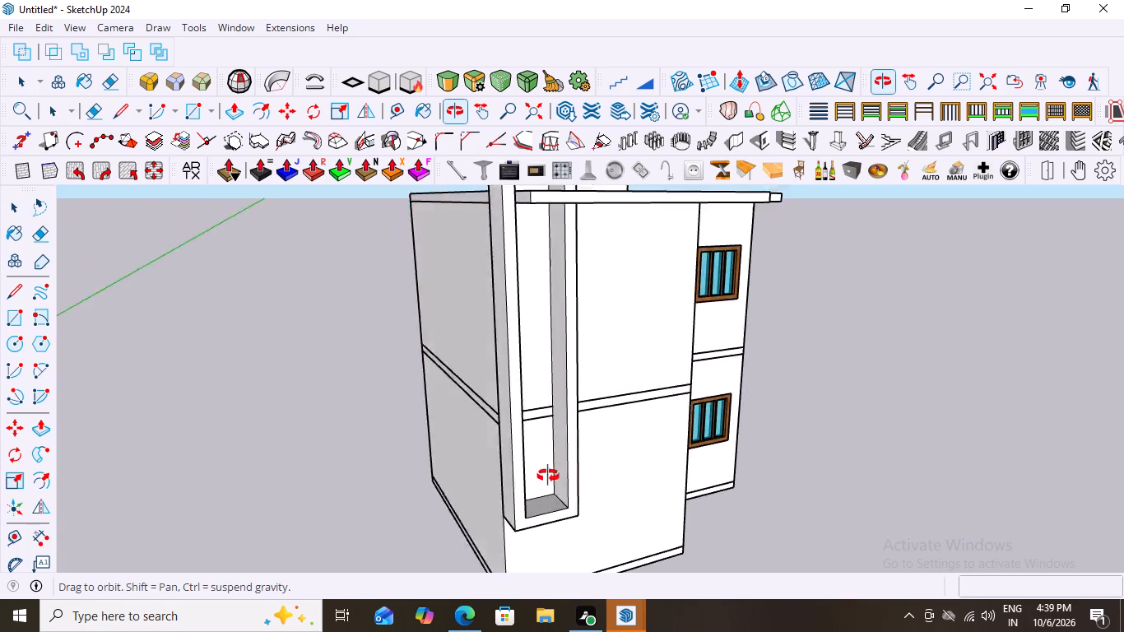
middle_drag(548, 476, 476, 485)
scroll(476, 485, down, 3)
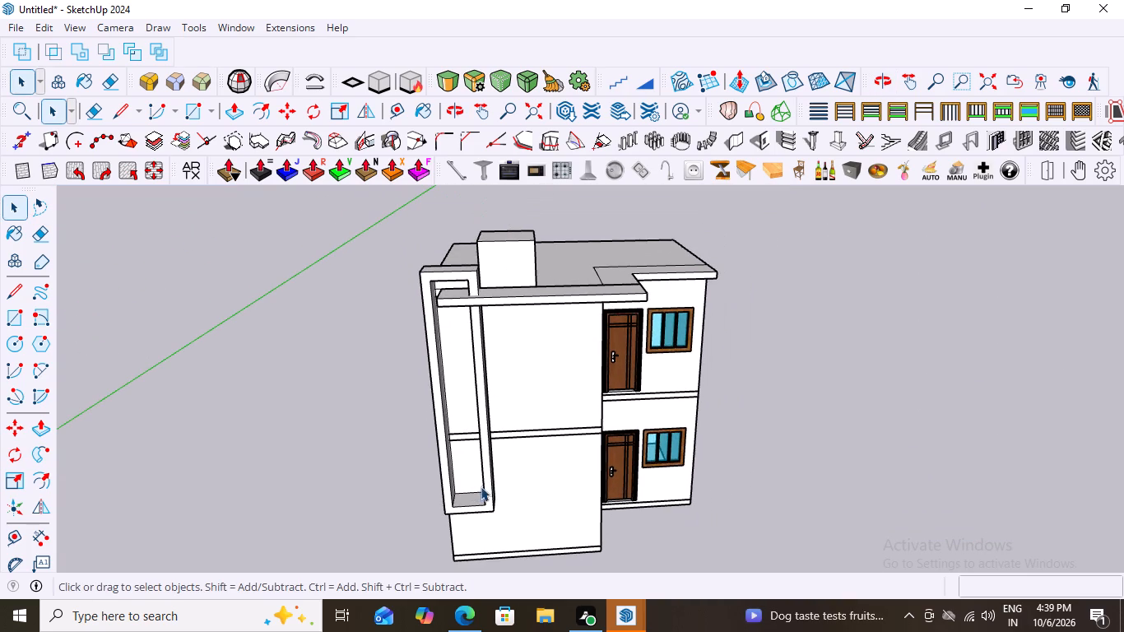
scroll(467, 397, up, 3)
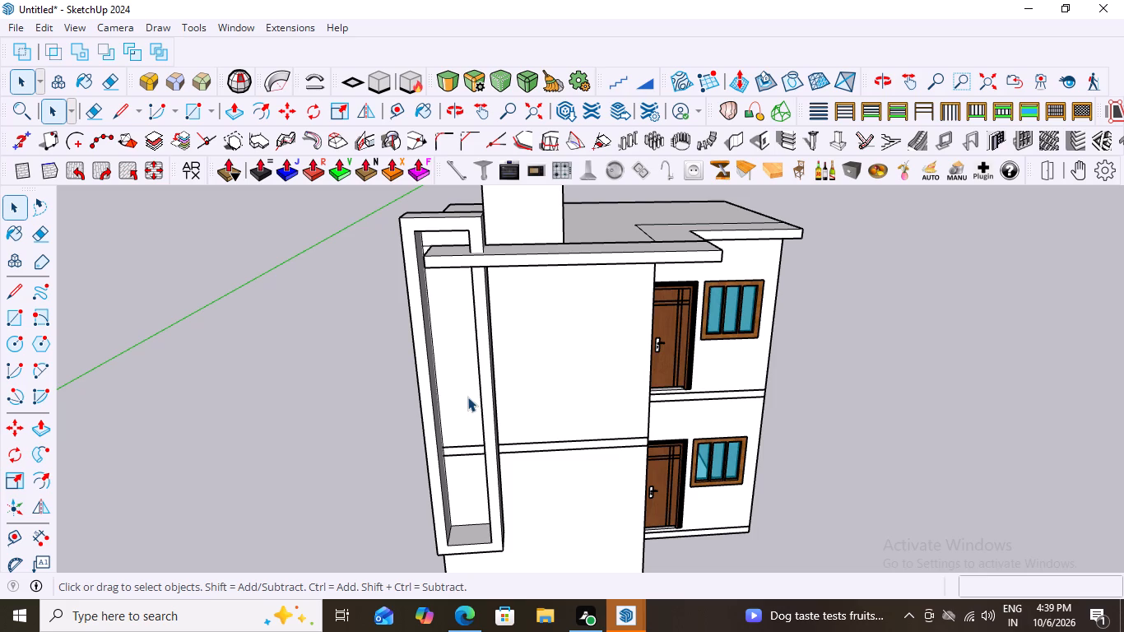
middle_drag(592, 303, 444, 311)
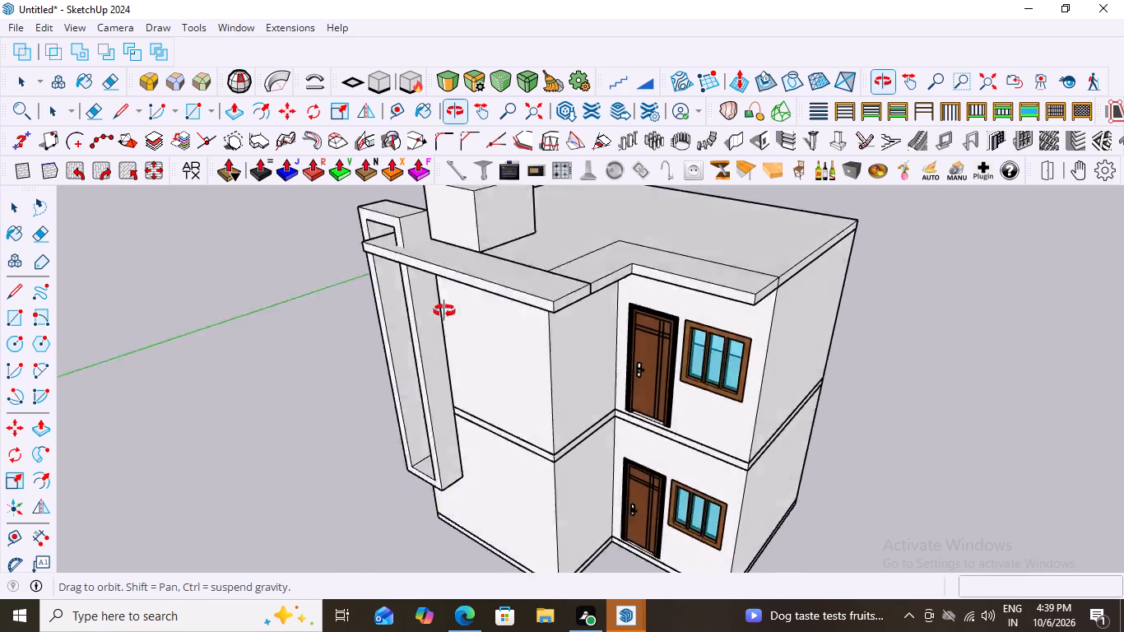
middle_drag(444, 311, 588, 266)
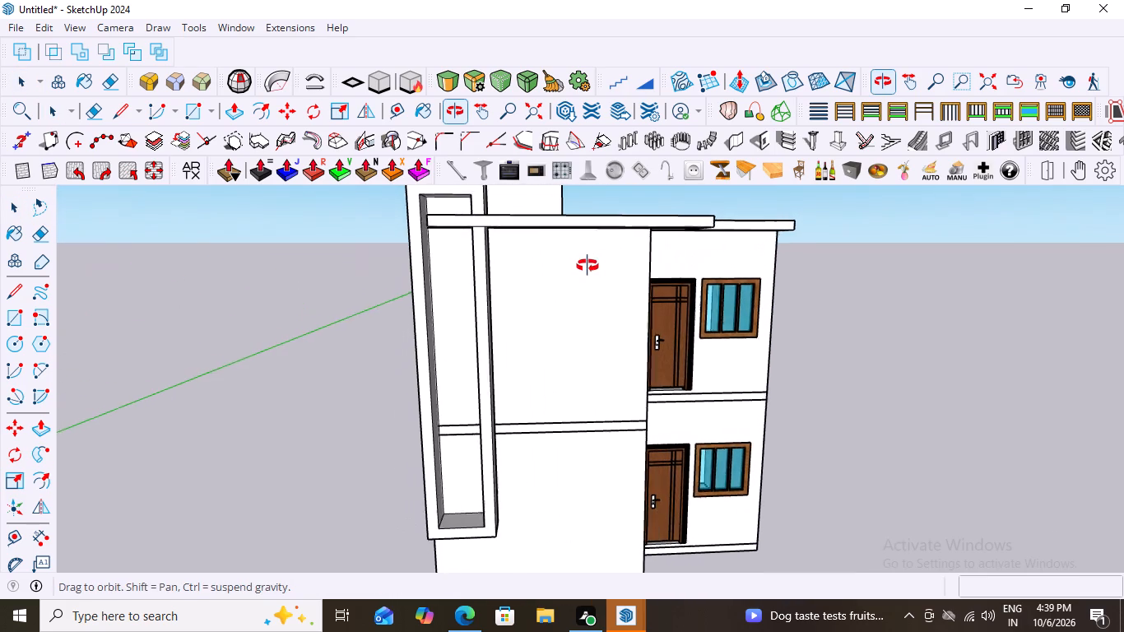
middle_drag(588, 266, 429, 376)
scroll(801, 239, down, 2)
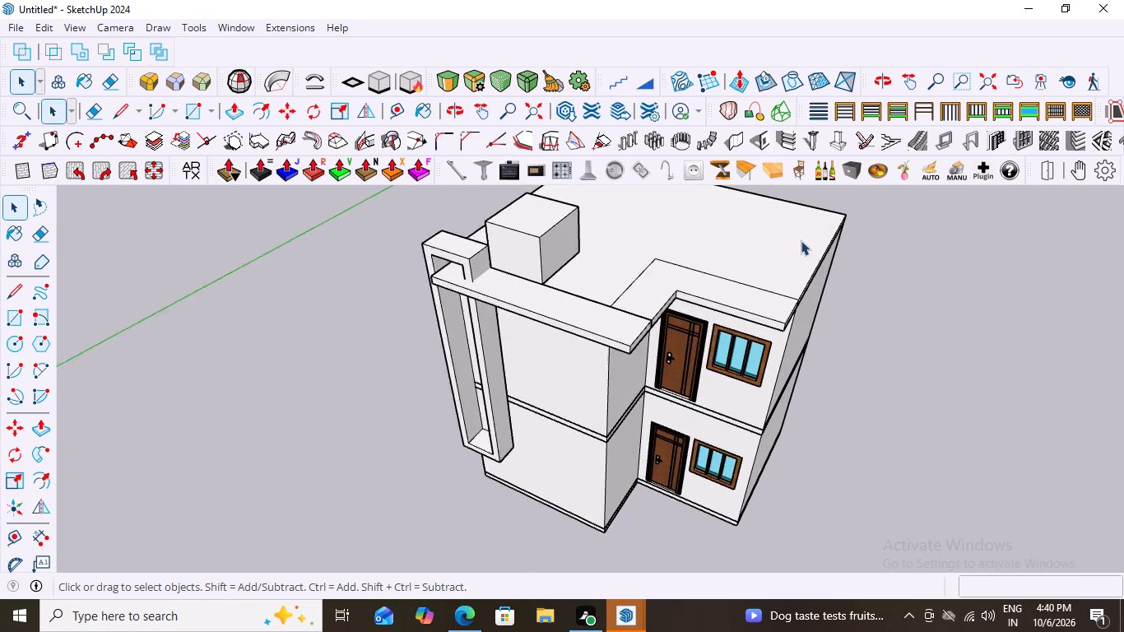
scroll(801, 240, down, 1)
scroll(538, 328, down, 2)
middle_drag(614, 318, 769, 160)
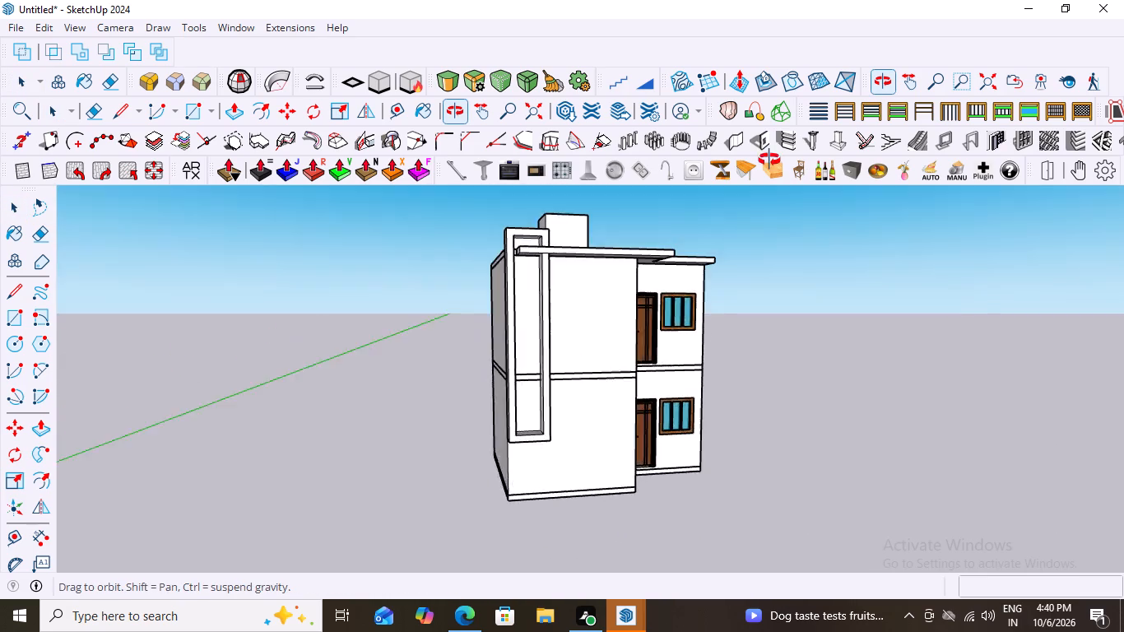
middle_drag(769, 160, 781, 177)
scroll(625, 233, up, 2)
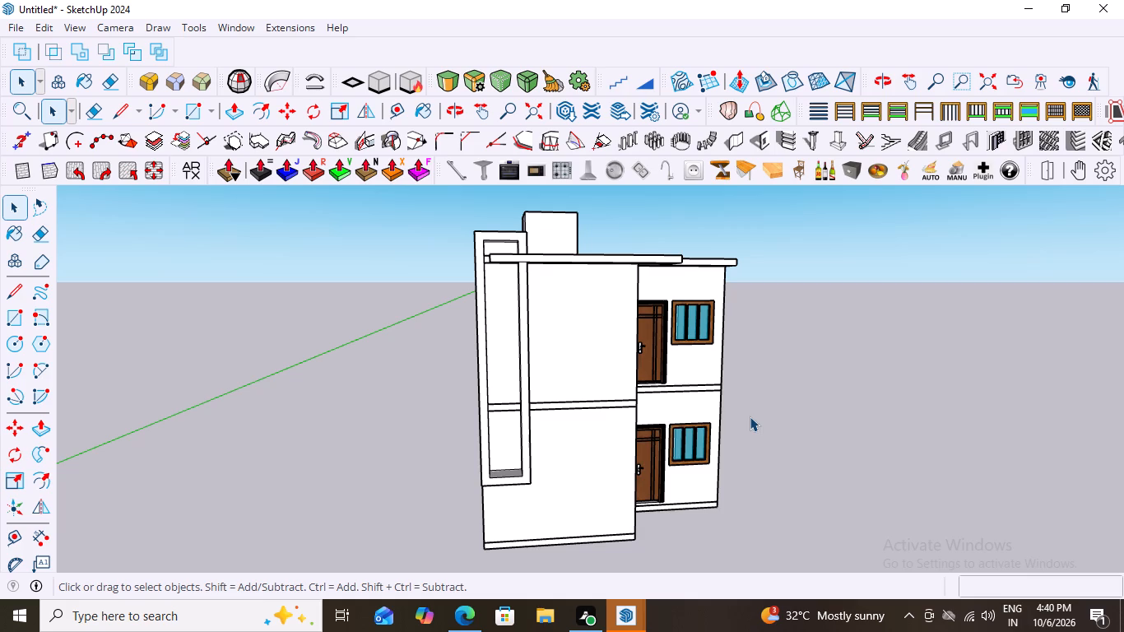
scroll(678, 425, down, 4)
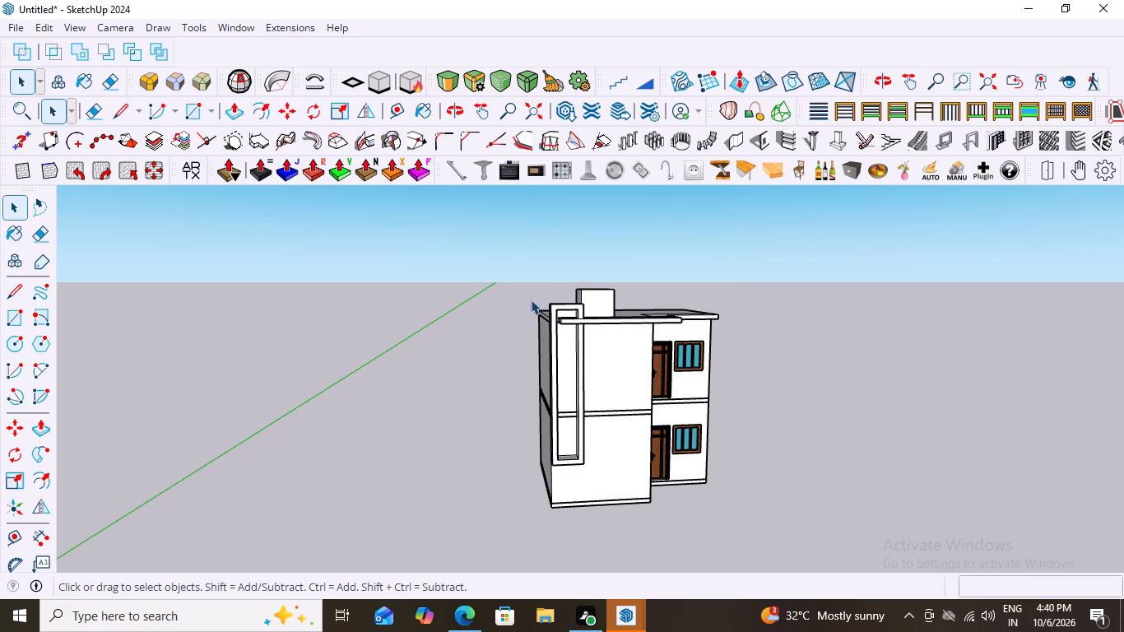
scroll(546, 299, up, 12)
middle_drag(546, 310, 478, 269)
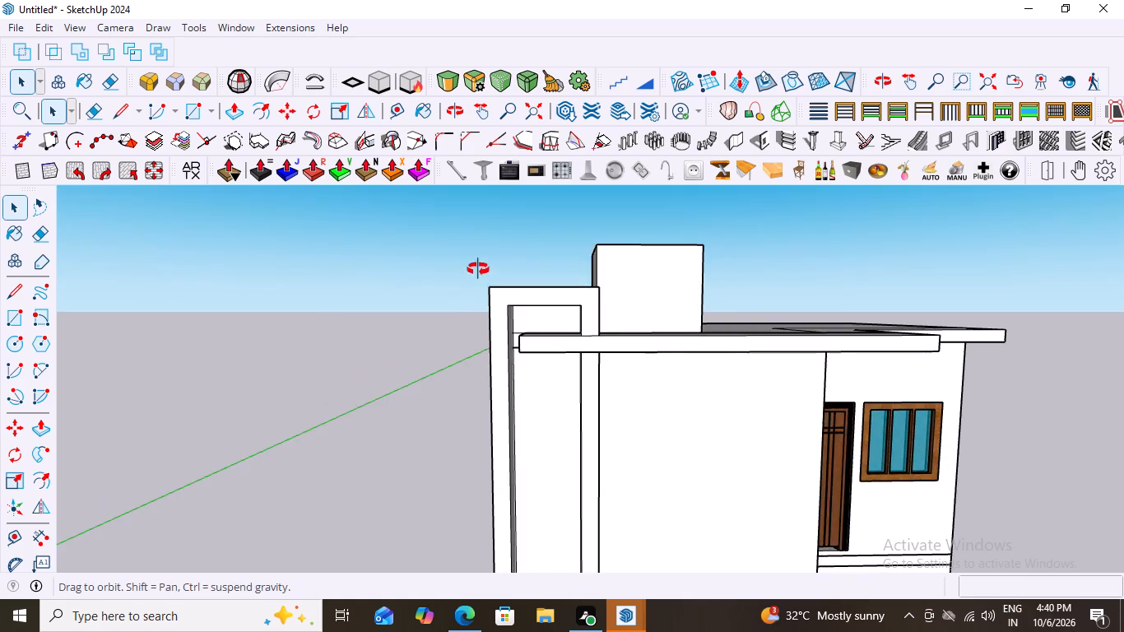
middle_drag(478, 269, 480, 269)
scroll(522, 349, up, 2)
middle_drag(555, 323, 614, 373)
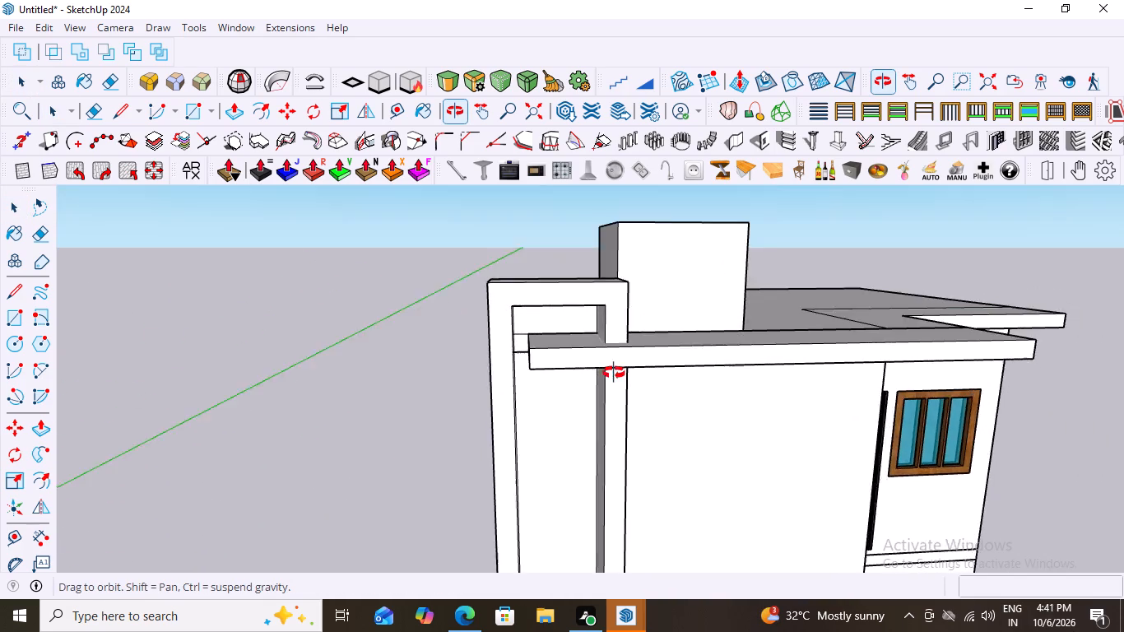
middle_drag(614, 373, 628, 371)
scroll(513, 346, up, 13)
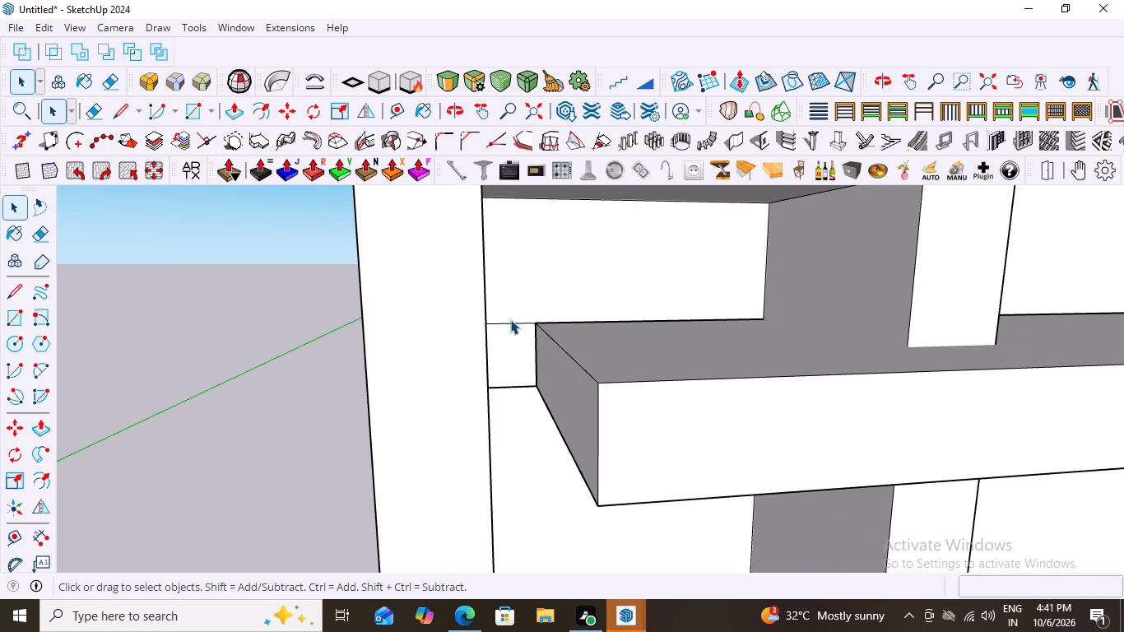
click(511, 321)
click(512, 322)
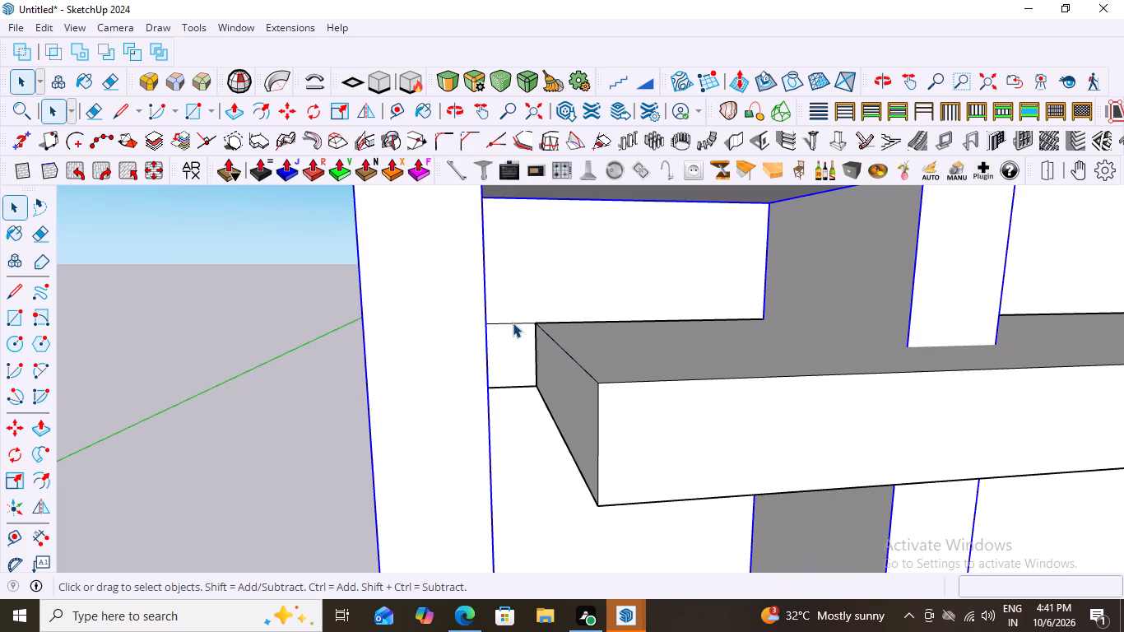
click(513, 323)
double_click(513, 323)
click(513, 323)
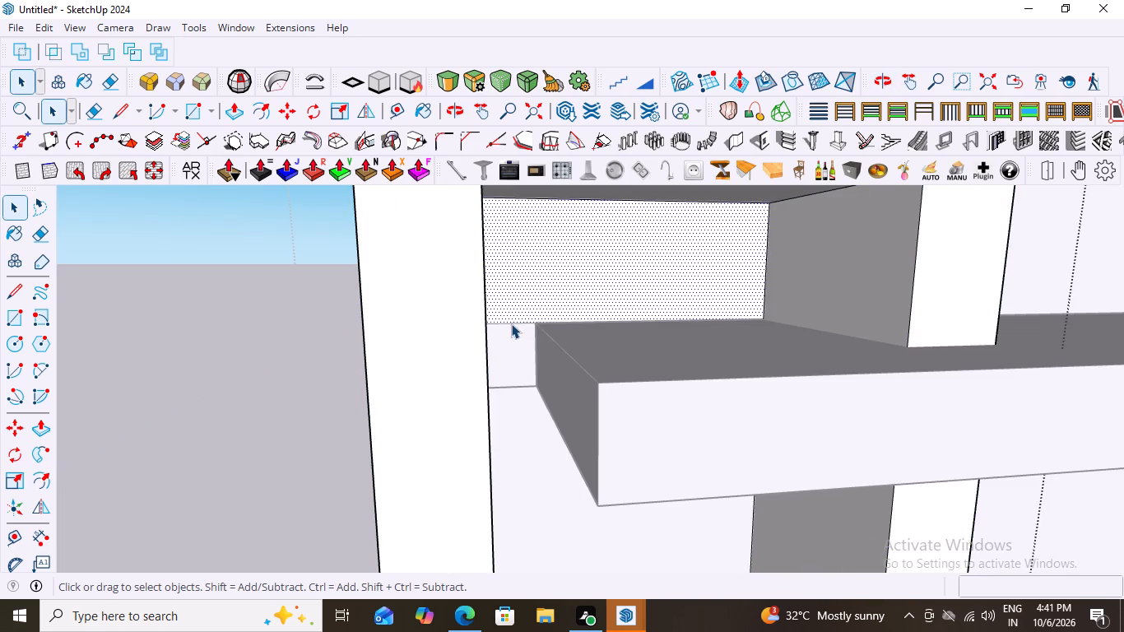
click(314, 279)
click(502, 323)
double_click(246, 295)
Inside the roof slab's group, delete the two short leftover edges between the slab's end and the upright frame, and close the group.
click(507, 388)
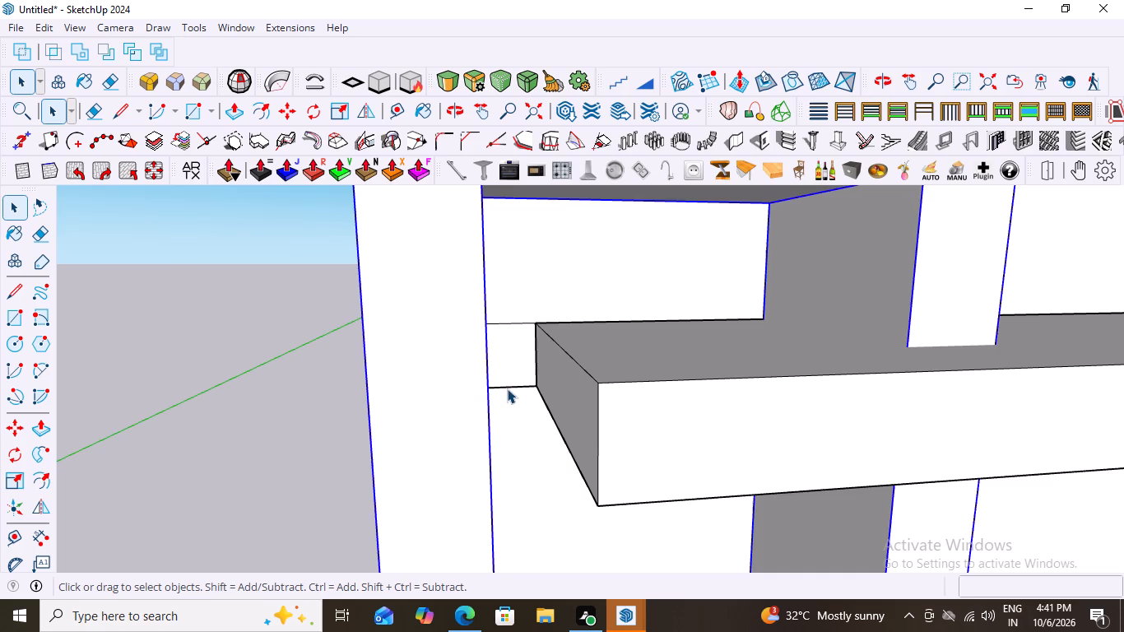
triple_click(510, 386)
triple_click(518, 385)
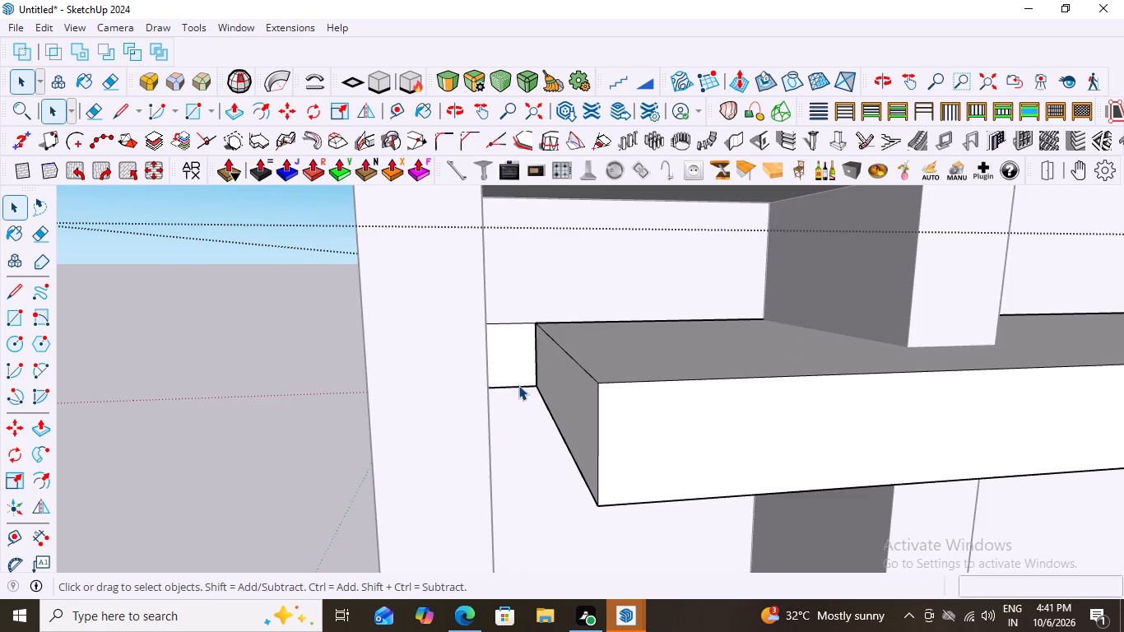
click(518, 385)
key(Delete)
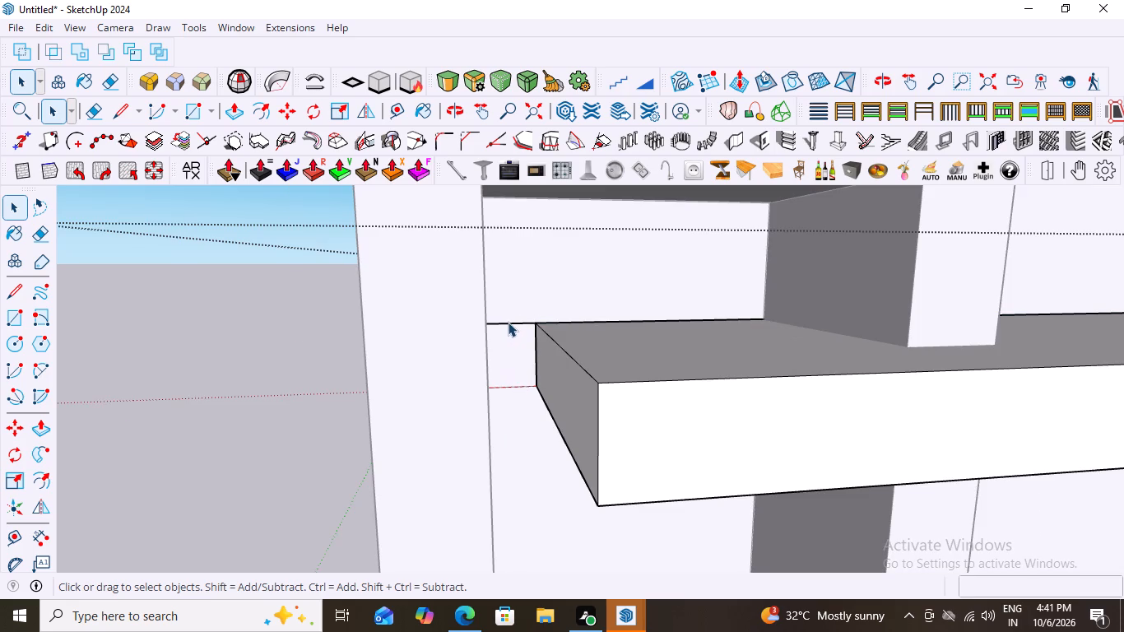
click(507, 322)
key(Delete)
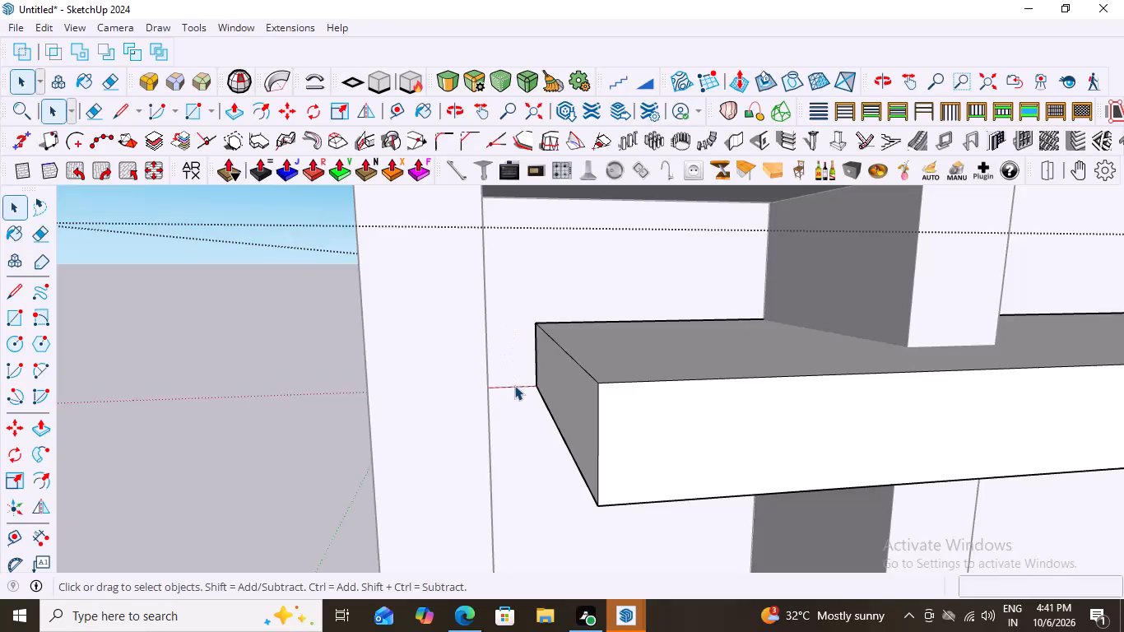
click(514, 385)
click(513, 385)
key(Delete)
scroll(437, 340, down, 8)
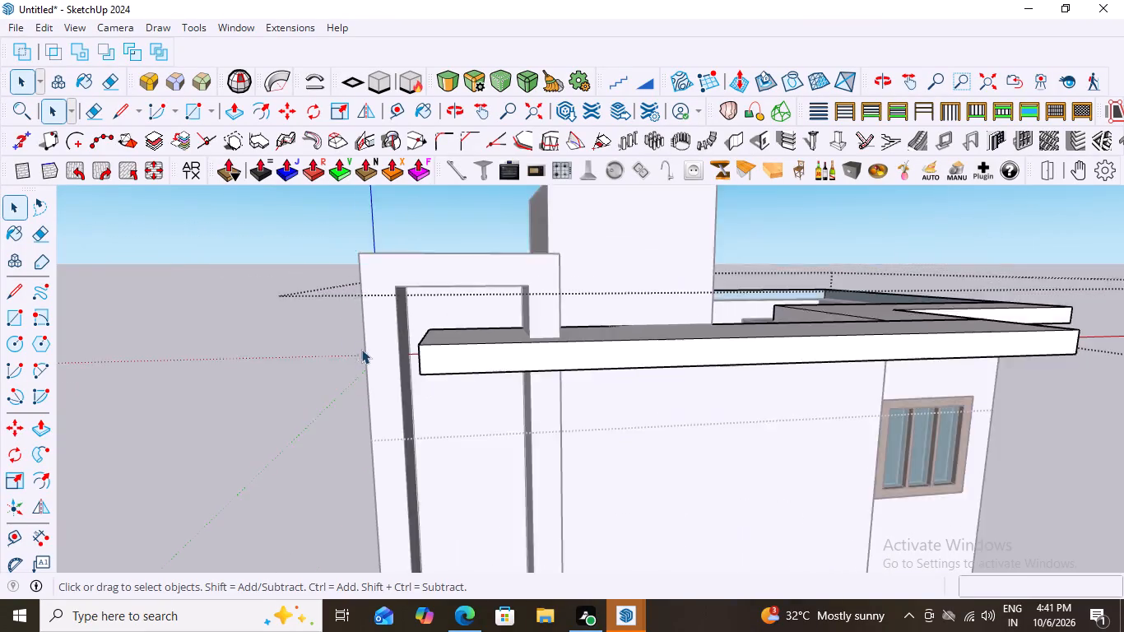
scroll(361, 349, down, 12)
click(568, 254)
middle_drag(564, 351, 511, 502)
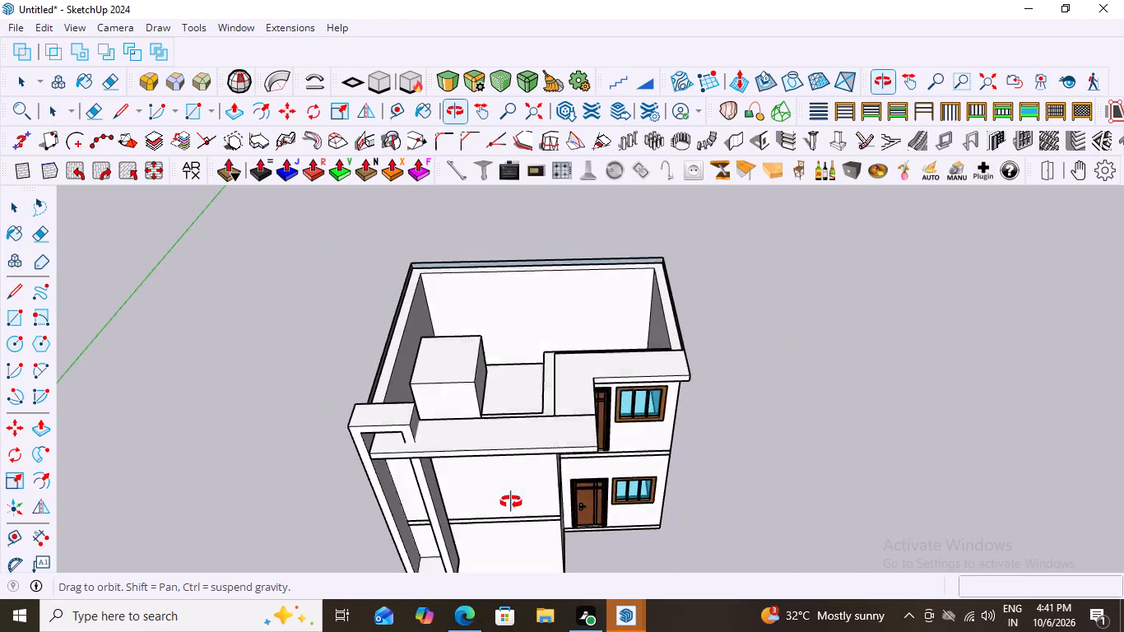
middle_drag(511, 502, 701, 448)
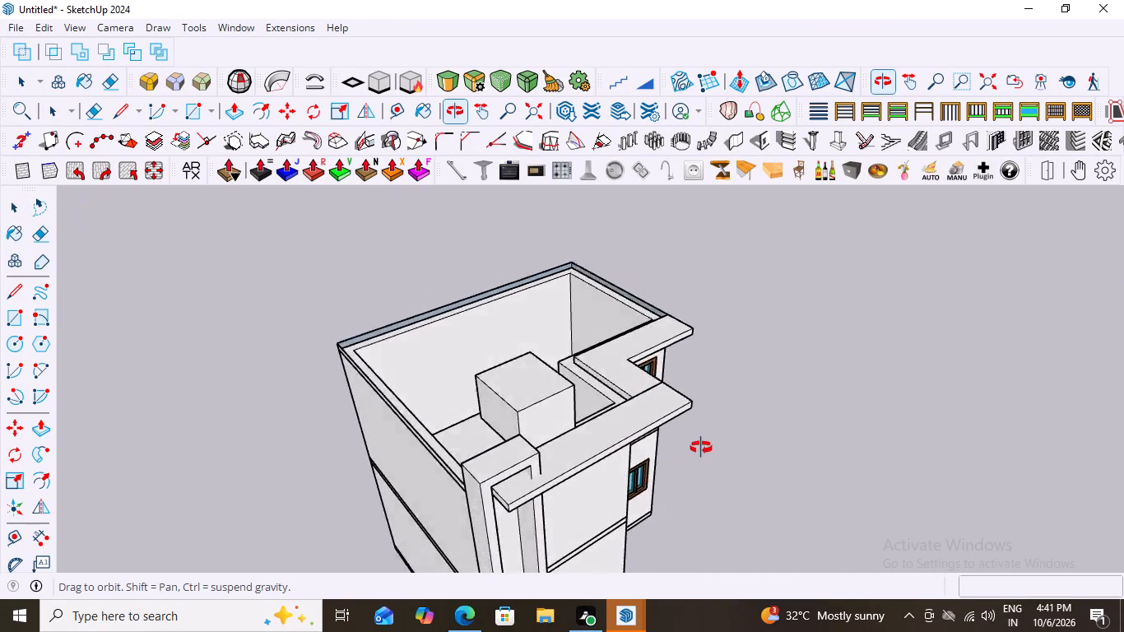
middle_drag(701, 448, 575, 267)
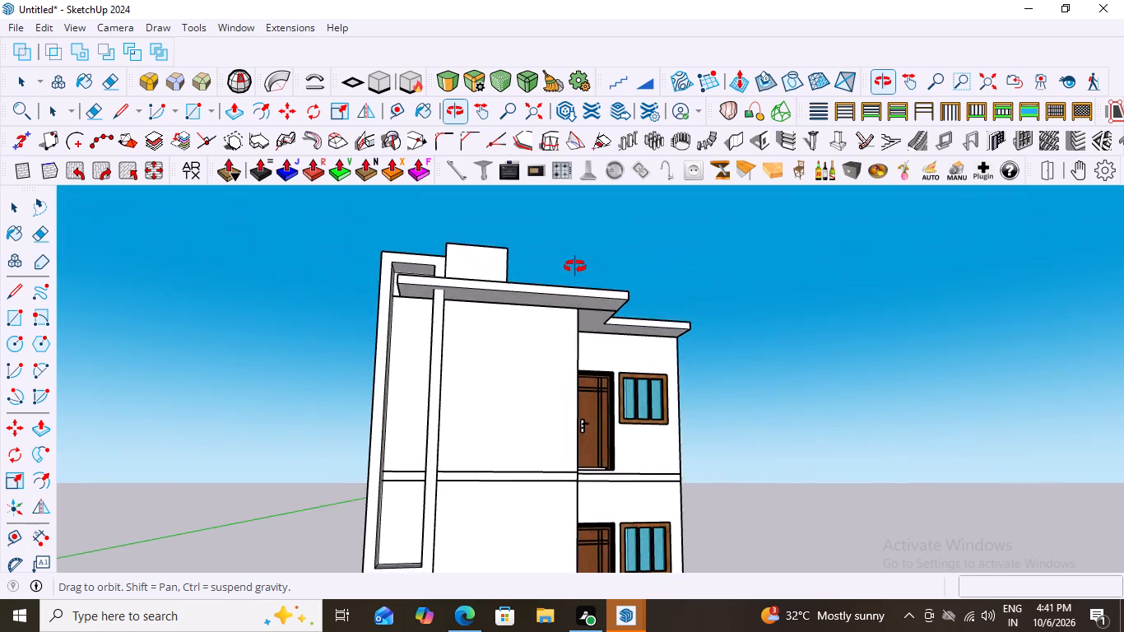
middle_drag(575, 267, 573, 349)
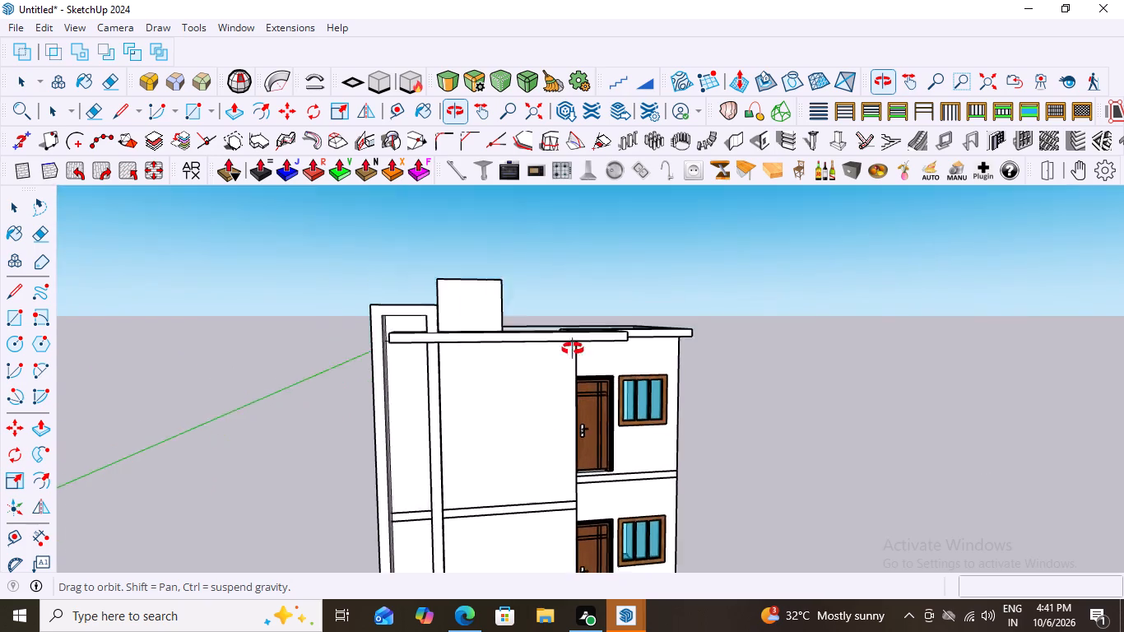
Undo the deletion of the two short edges in the roof slab's group, and close the group.
middle_drag(573, 349, 618, 458)
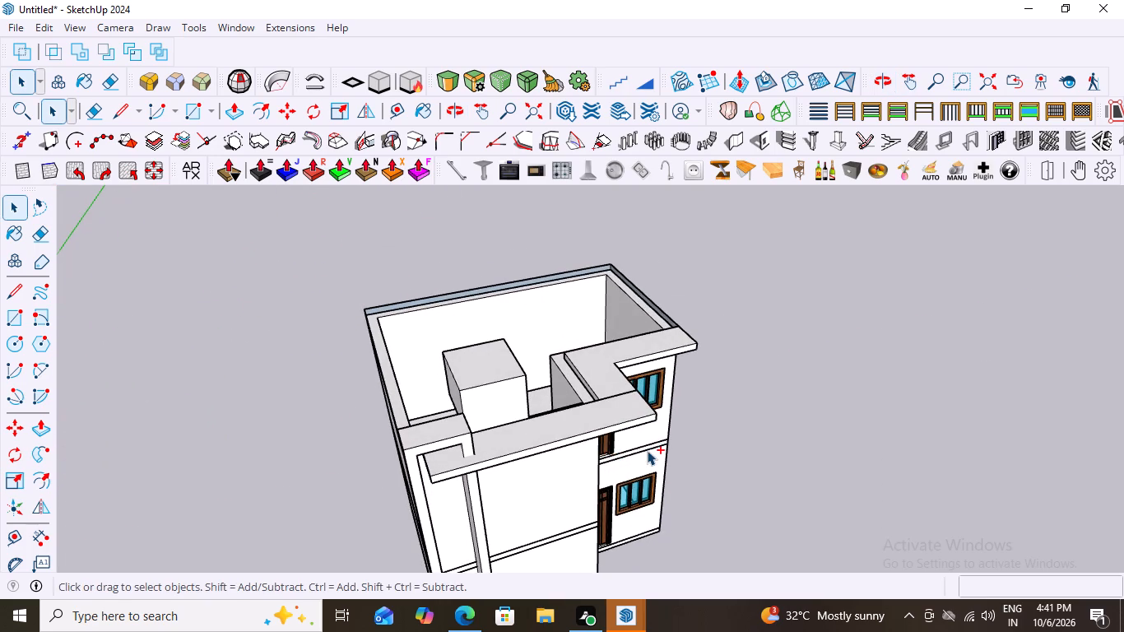
key(ctrl+z)
key(ctrl+z)
click(890, 319)
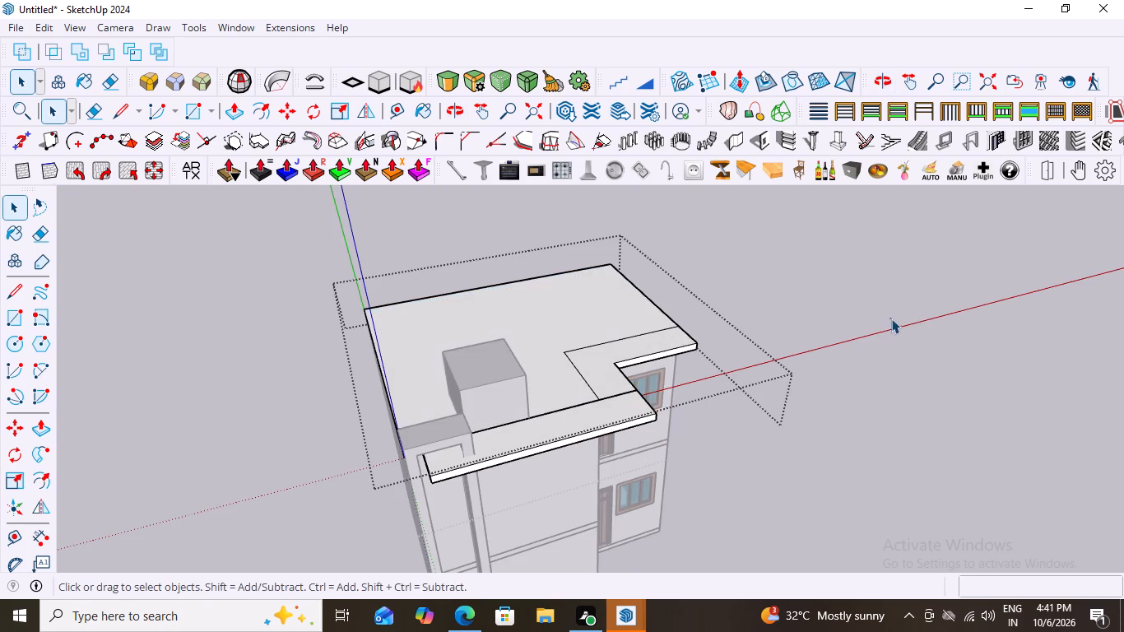
Examine the house front from several angles, checking the tall frame's proportions and its junction with the roof slab.
middle_drag(567, 368, 552, 383)
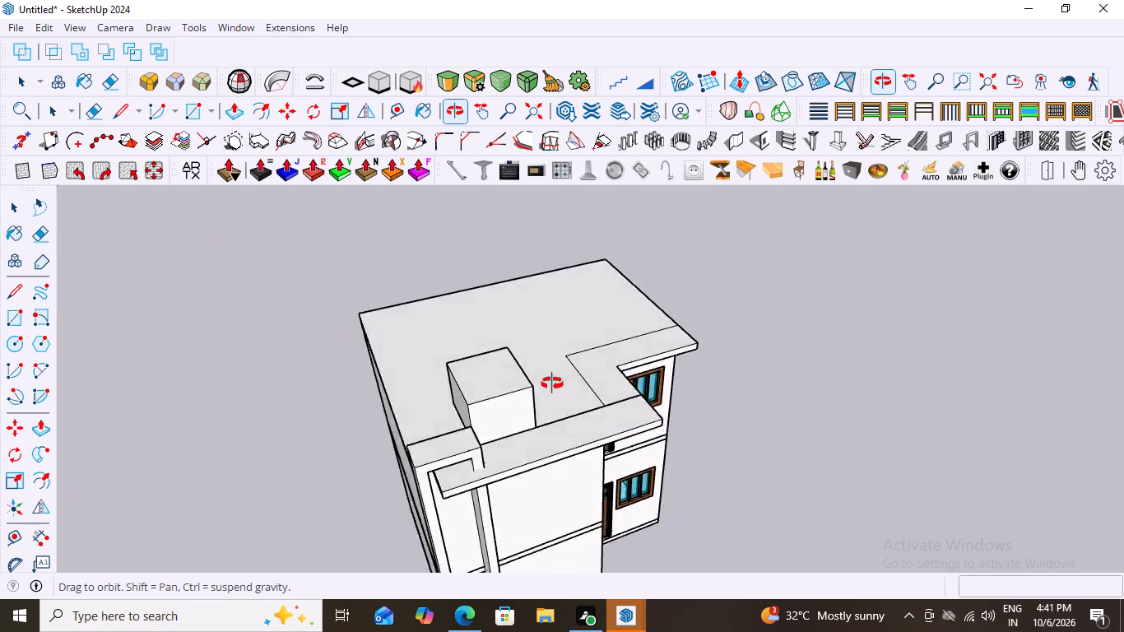
middle_drag(552, 383, 577, 295)
scroll(584, 294, down, 2)
middle_drag(555, 355, 443, 287)
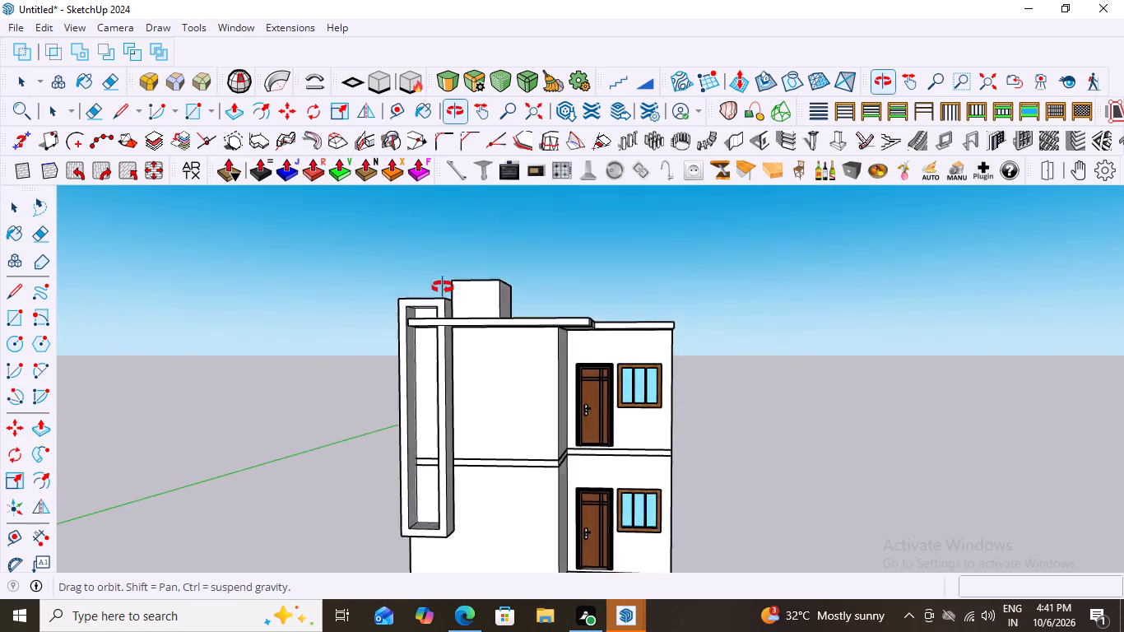
middle_drag(443, 287, 496, 307)
middle_drag(490, 306, 454, 304)
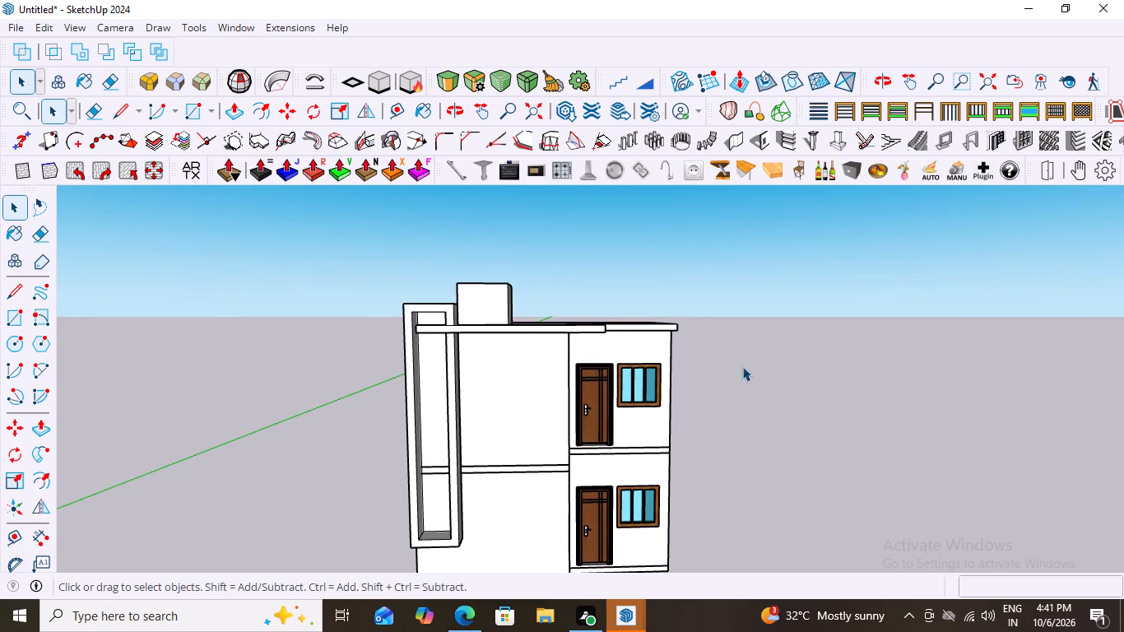
scroll(871, 363, down, 3)
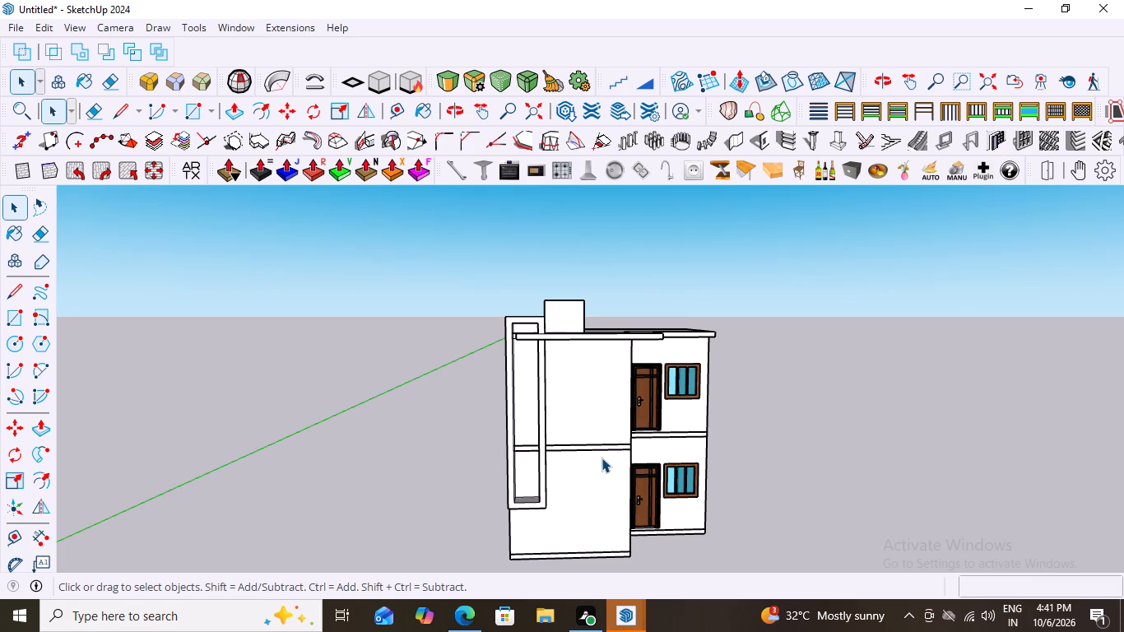
scroll(540, 371, down, 3)
scroll(527, 453, up, 3)
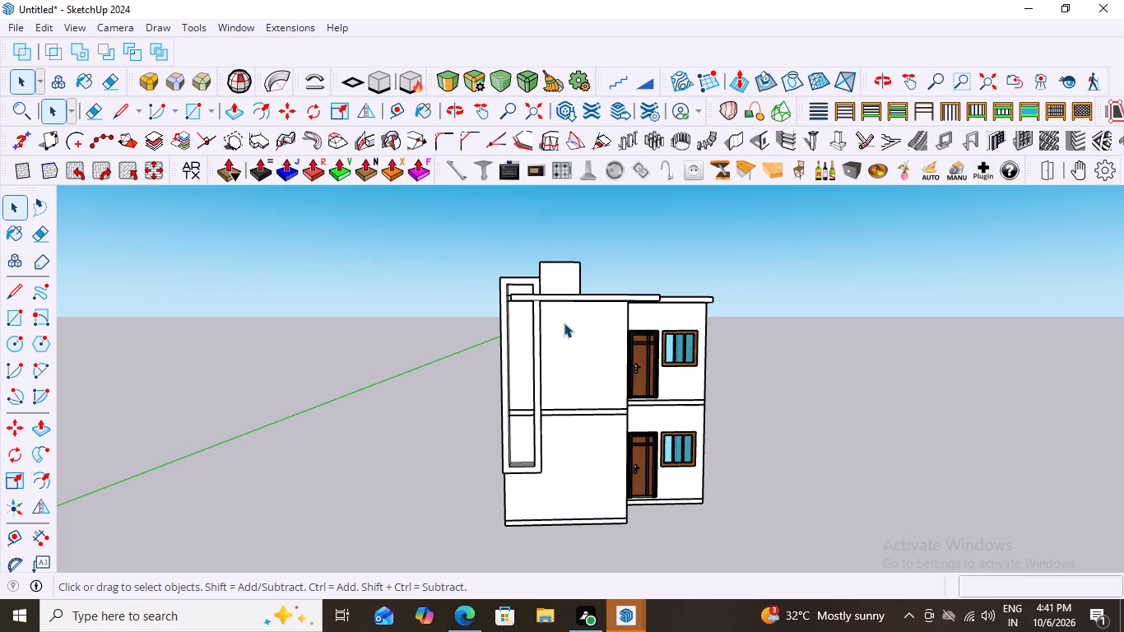
middle_drag(560, 351, 700, 431)
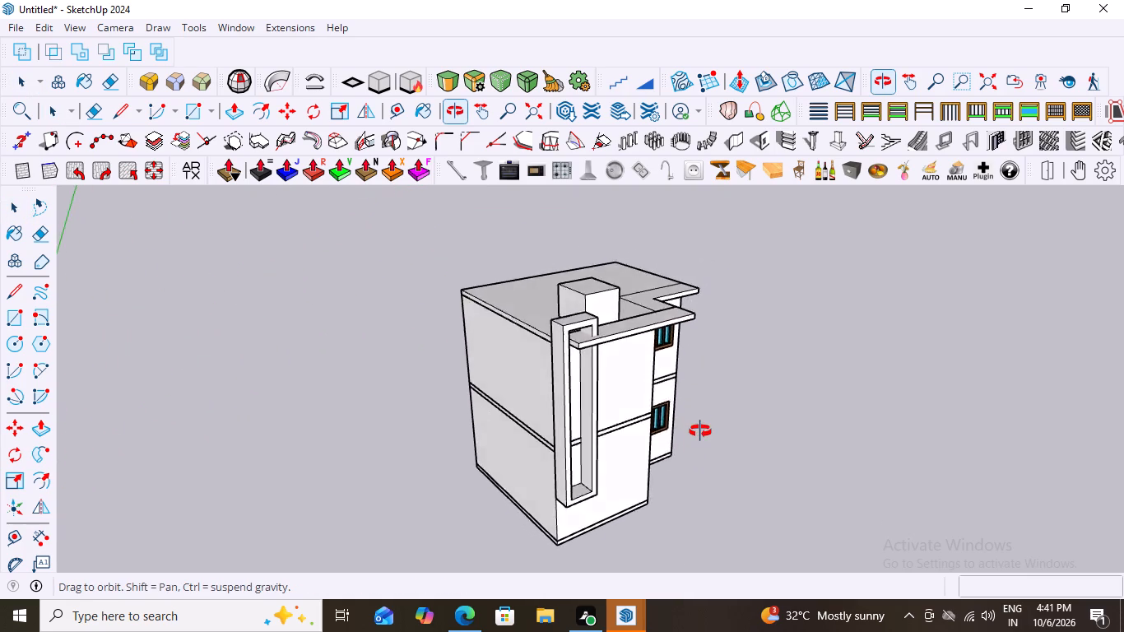
middle_drag(700, 431, 630, 393)
scroll(485, 452, down, 2)
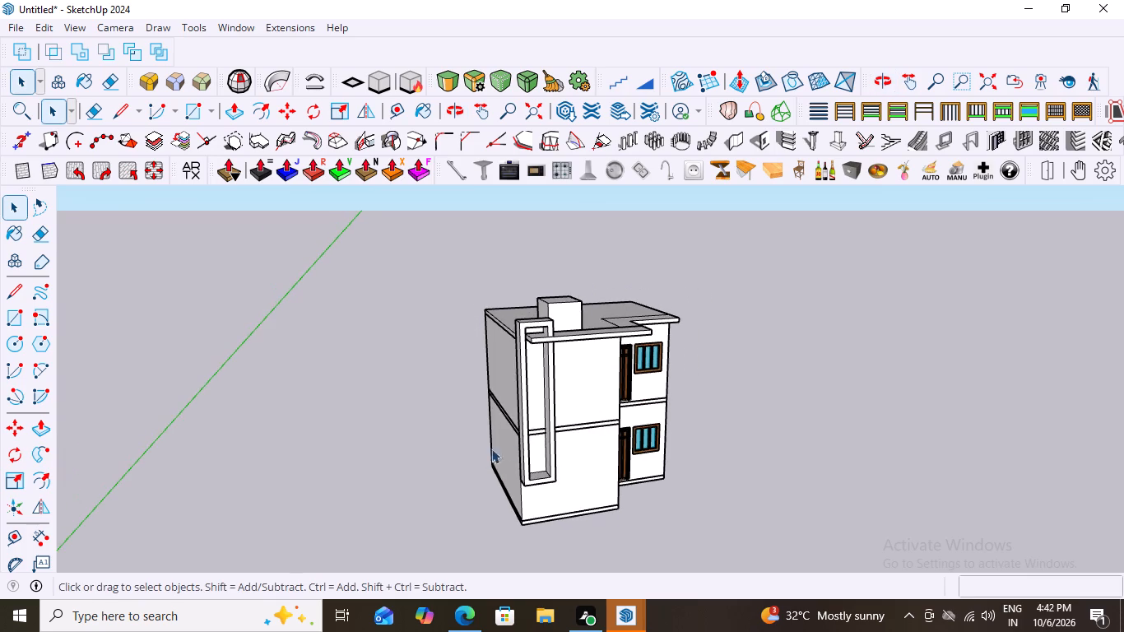
middle_drag(535, 411, 420, 452)
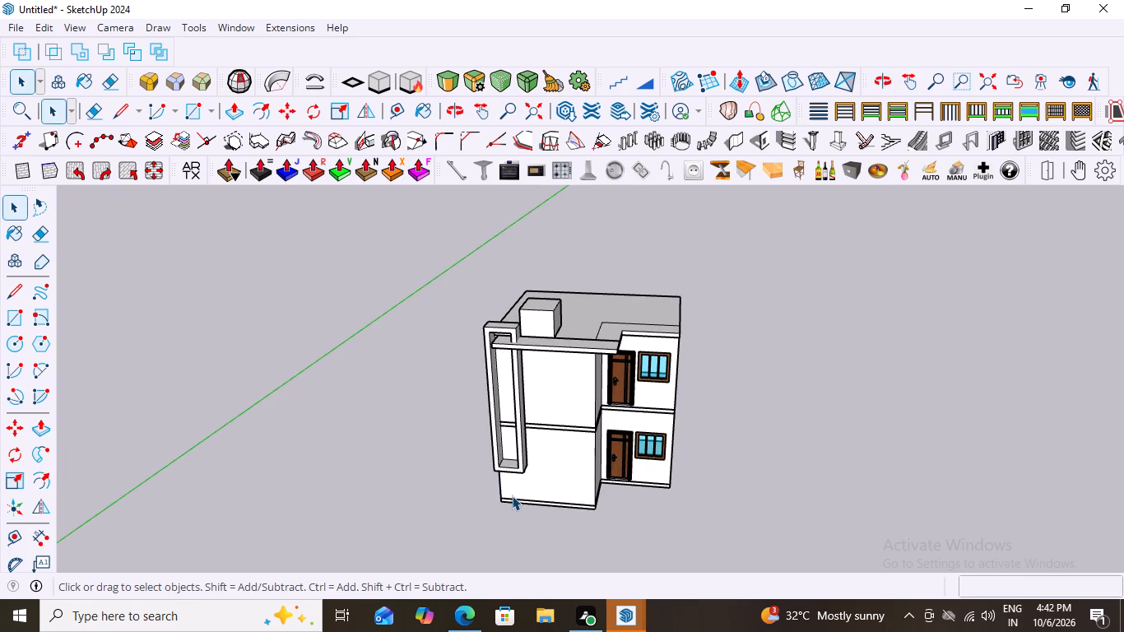
scroll(564, 472, down, 2)
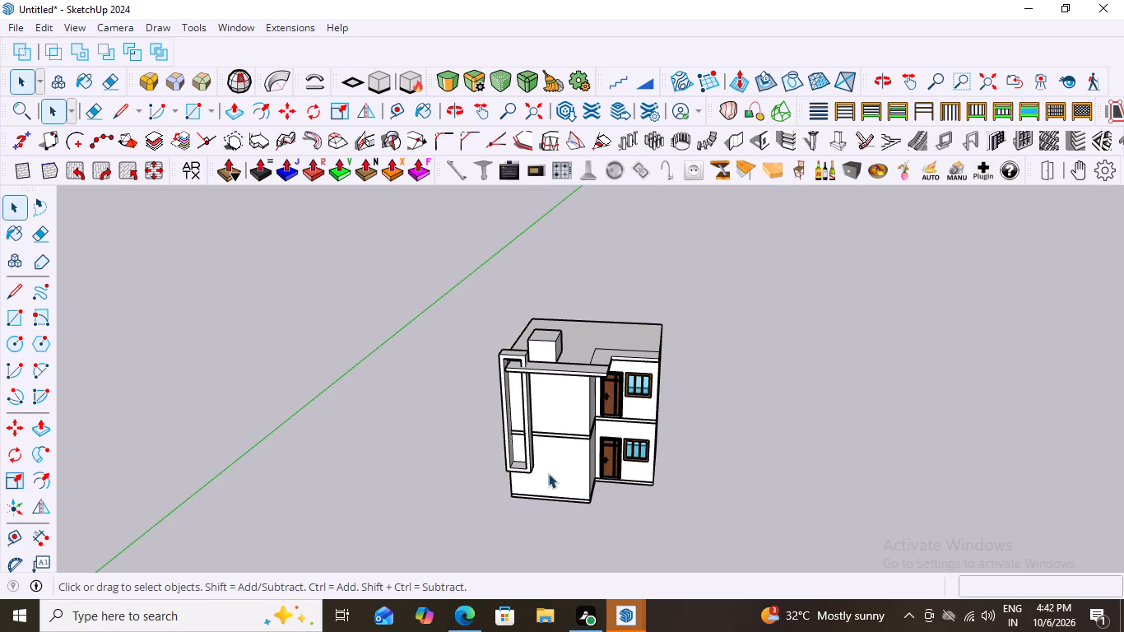
scroll(475, 397, up, 1)
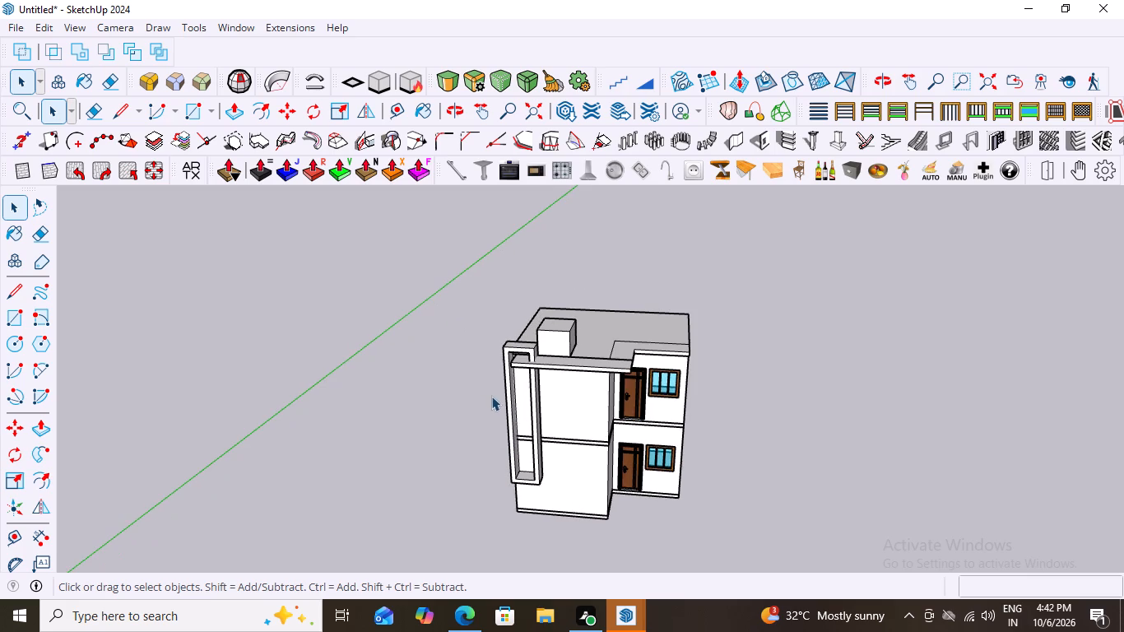
middle_drag(533, 379, 575, 314)
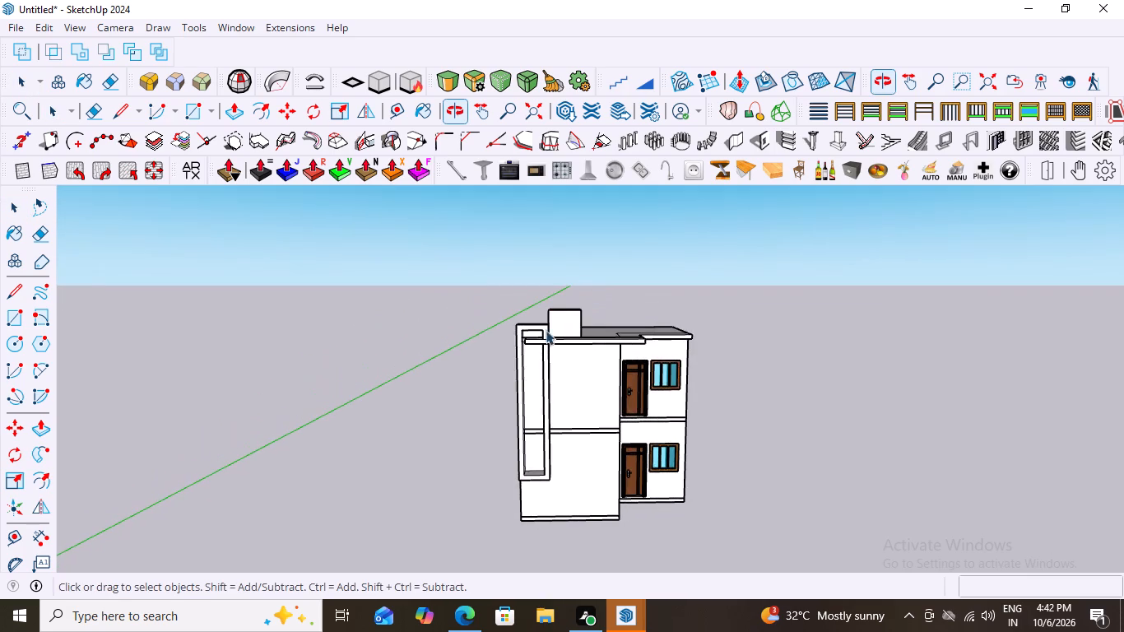
scroll(538, 334, up, 6)
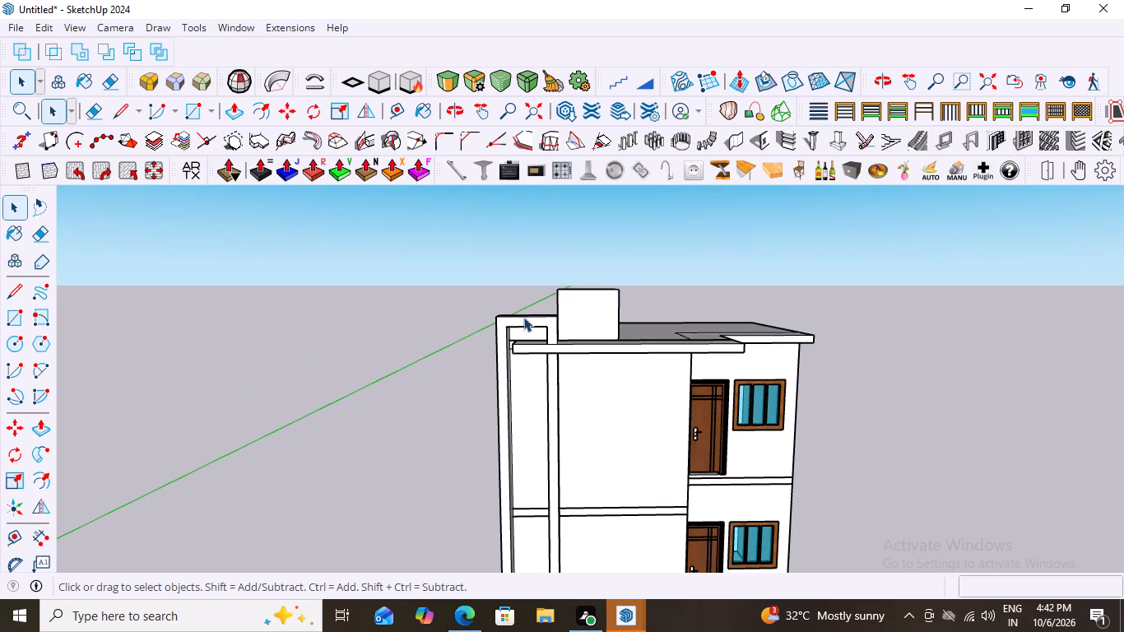
Scale the tall front frame group along the red axis to about twice its width, extending it toward the doors.
click(523, 317)
scroll(527, 312, down, 6)
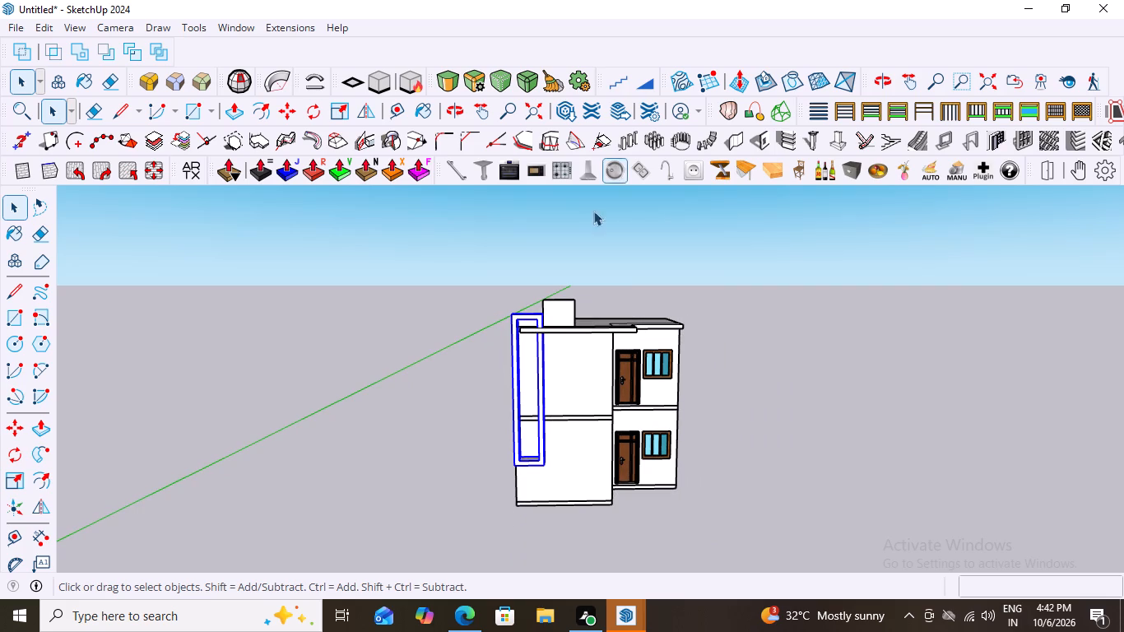
scroll(520, 351, up, 4)
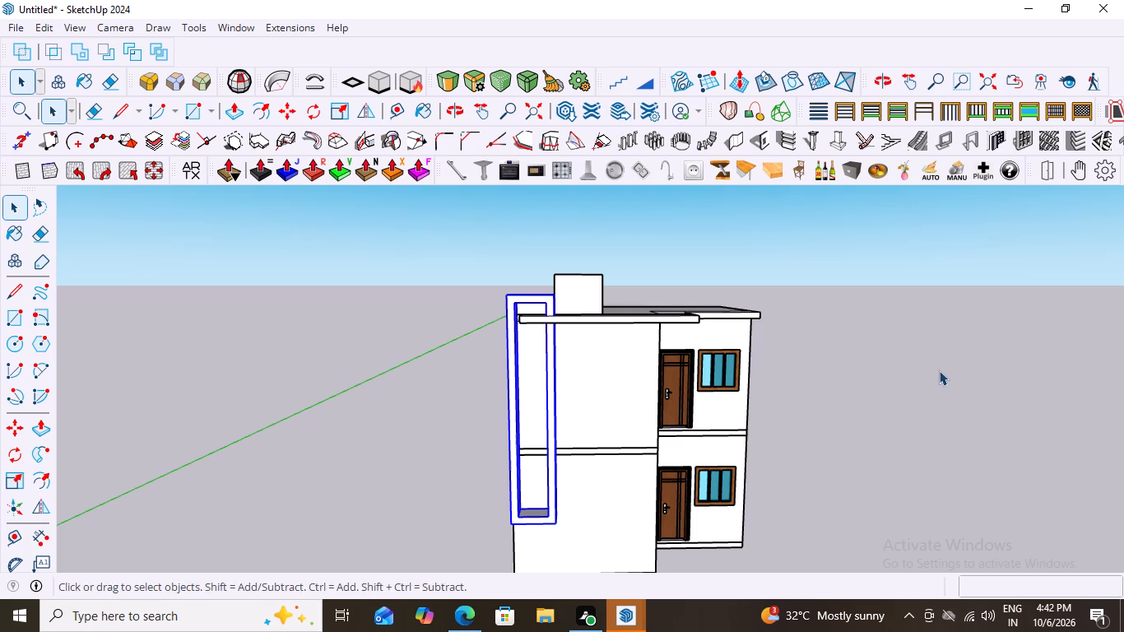
scroll(527, 347, down, 2)
scroll(599, 427, down, 2)
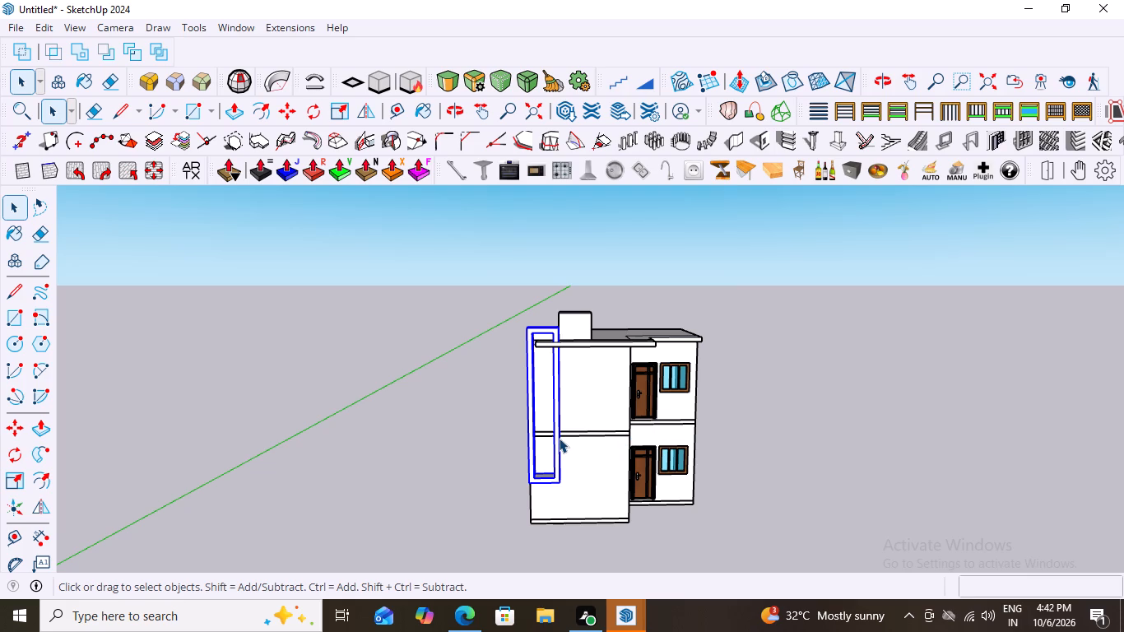
scroll(539, 431, up, 6)
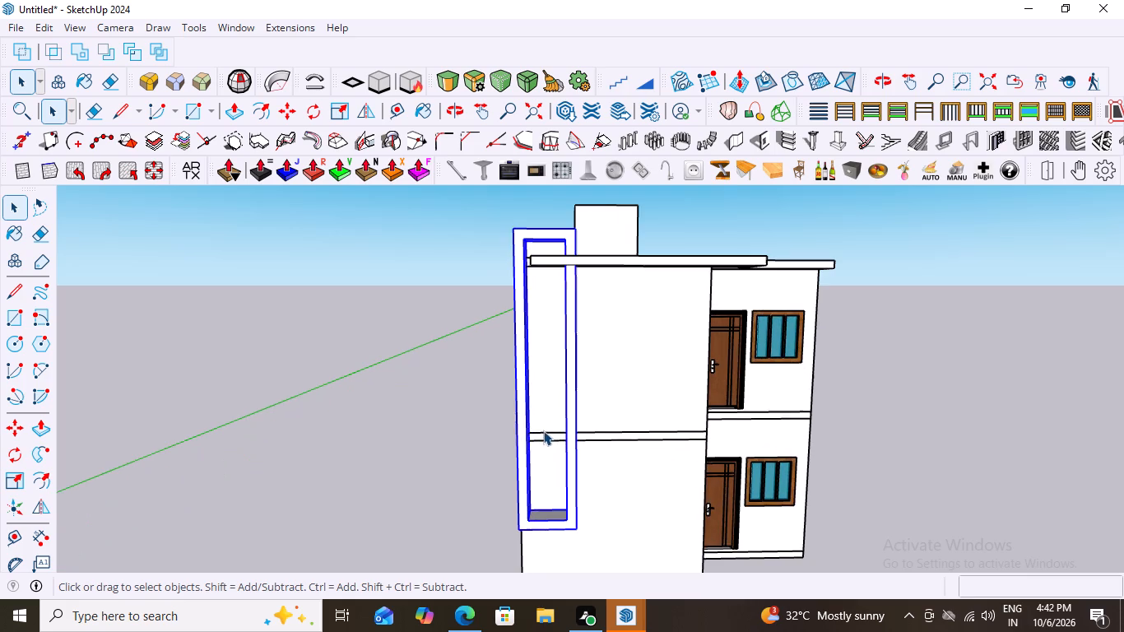
key(s)
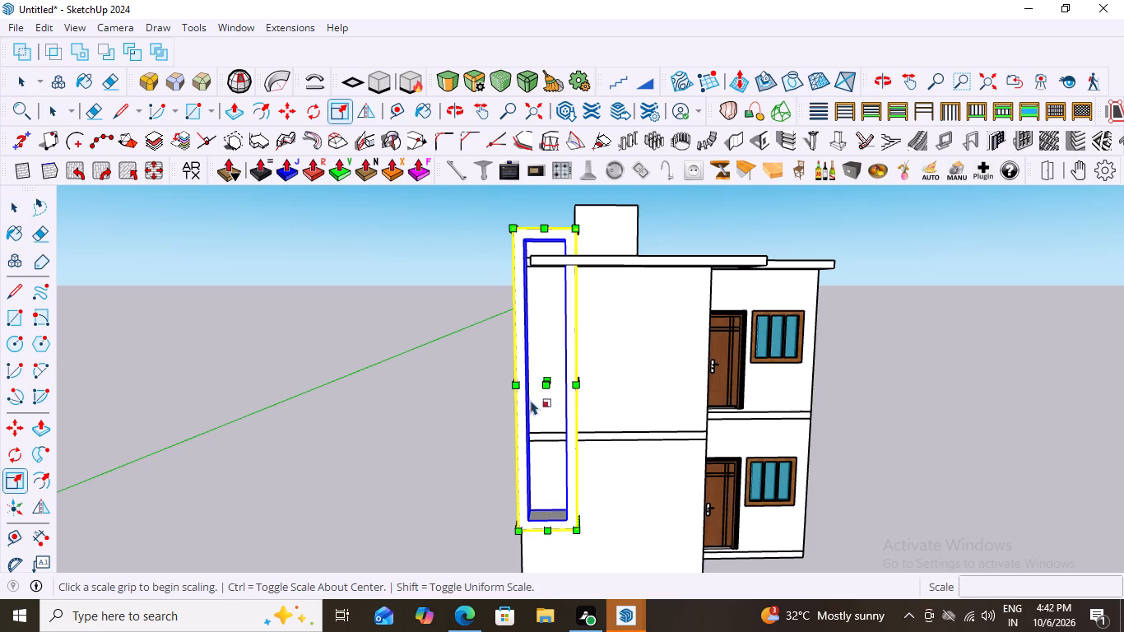
middle_drag(550, 401, 386, 407)
scroll(513, 376, up, 4)
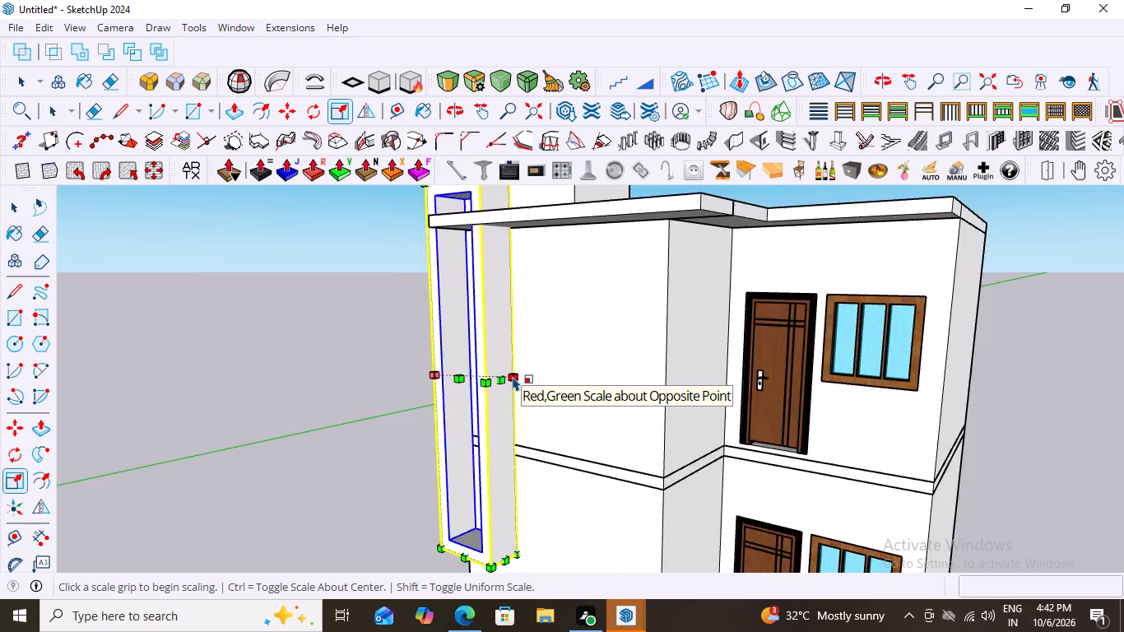
scroll(513, 376, up, 2)
drag(500, 379, 583, 420)
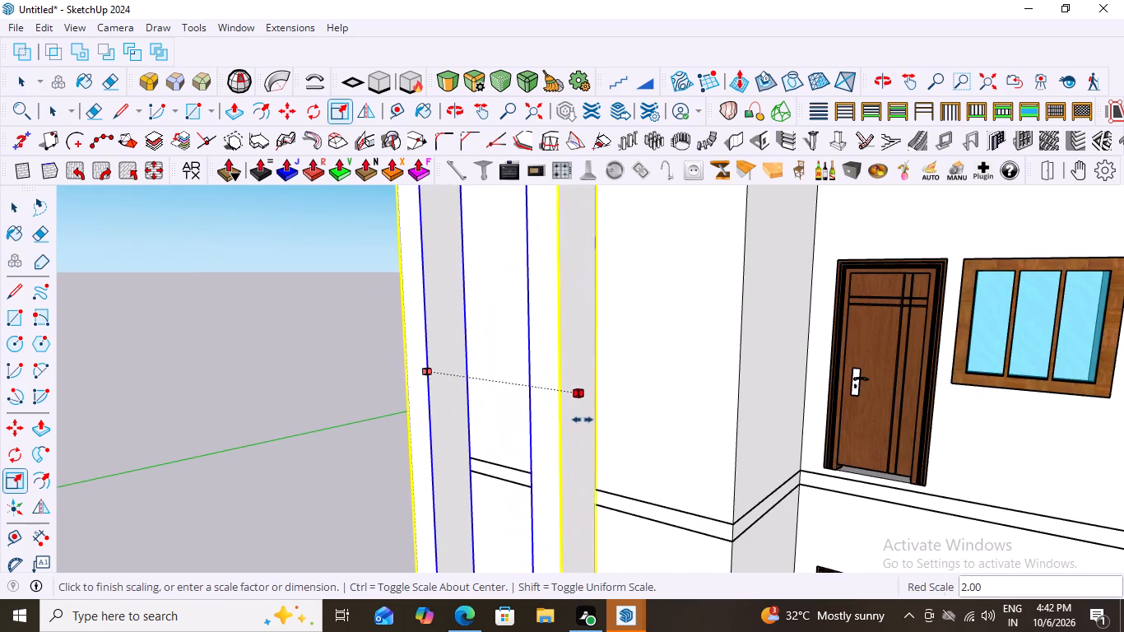
drag(583, 420, 601, 422)
Examine the widened frame's proportions against the whole house from near and far.
scroll(683, 407, down, 6)
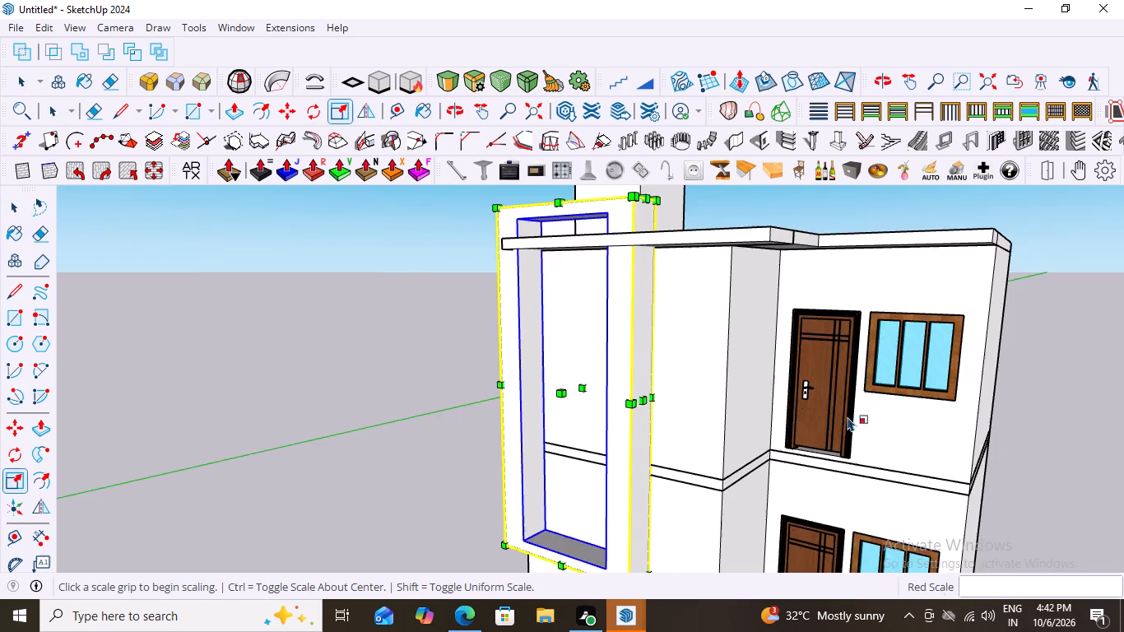
scroll(848, 416, down, 7)
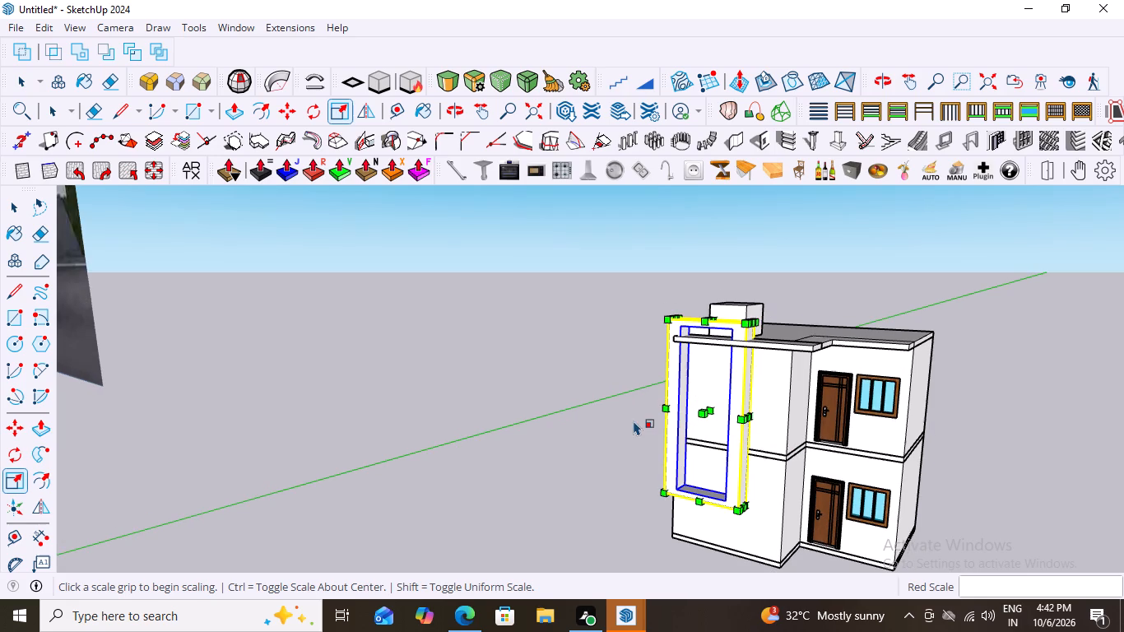
scroll(981, 396, down, 2)
scroll(648, 447, down, 4)
scroll(584, 430, down, 3)
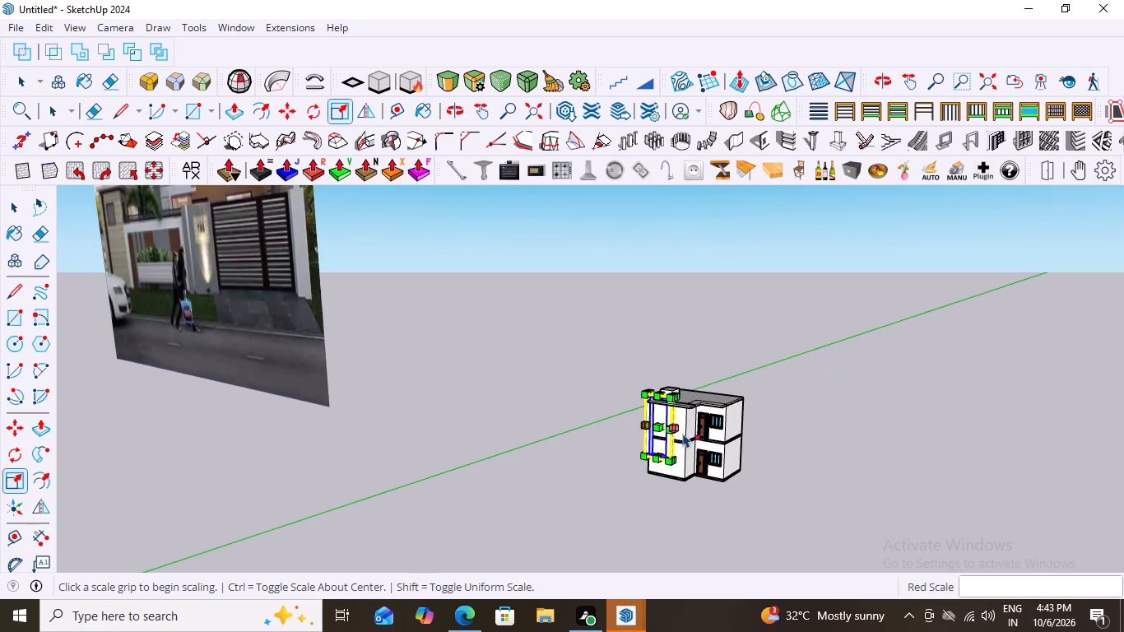
scroll(866, 408, up, 1)
scroll(574, 464, up, 5)
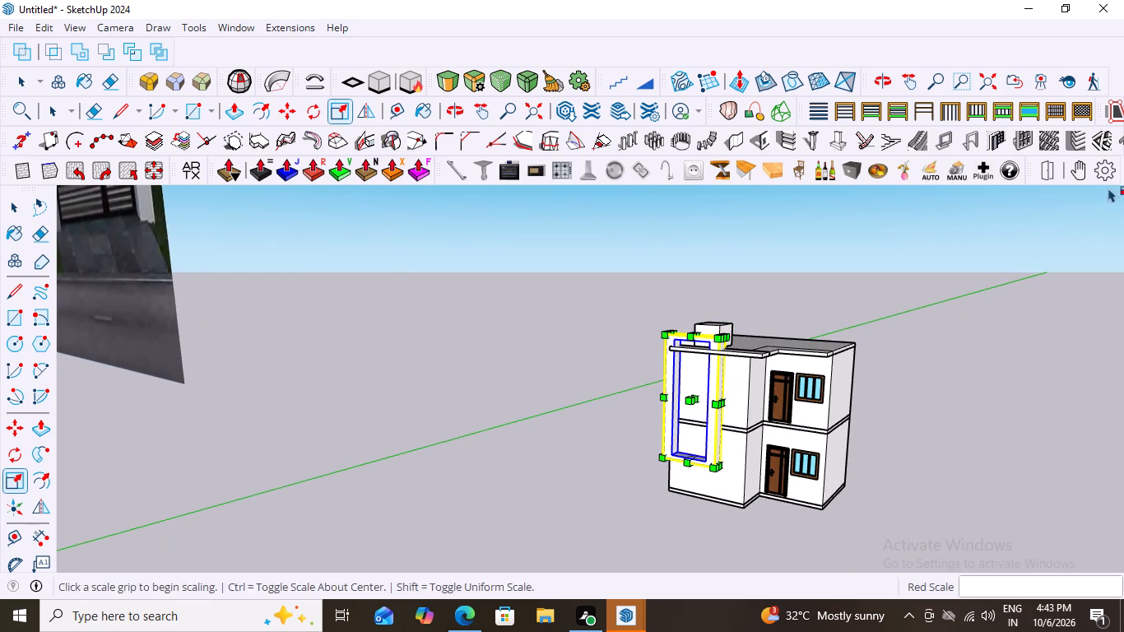
scroll(618, 386, down, 3)
middle_drag(636, 448, 773, 460)
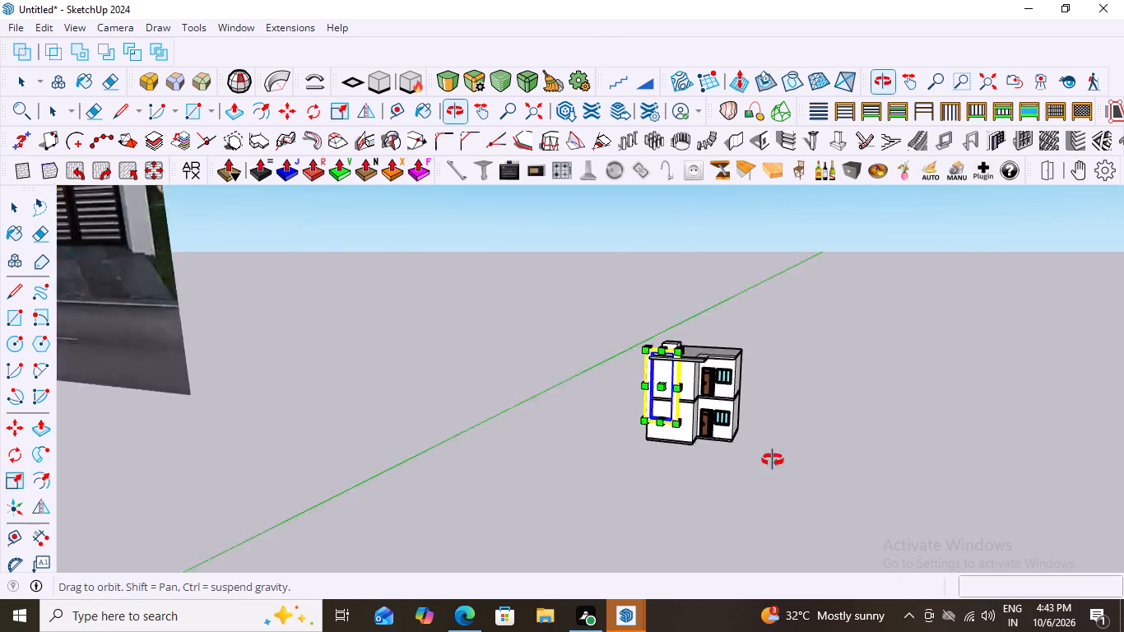
middle_drag(773, 460, 824, 439)
scroll(687, 349, up, 12)
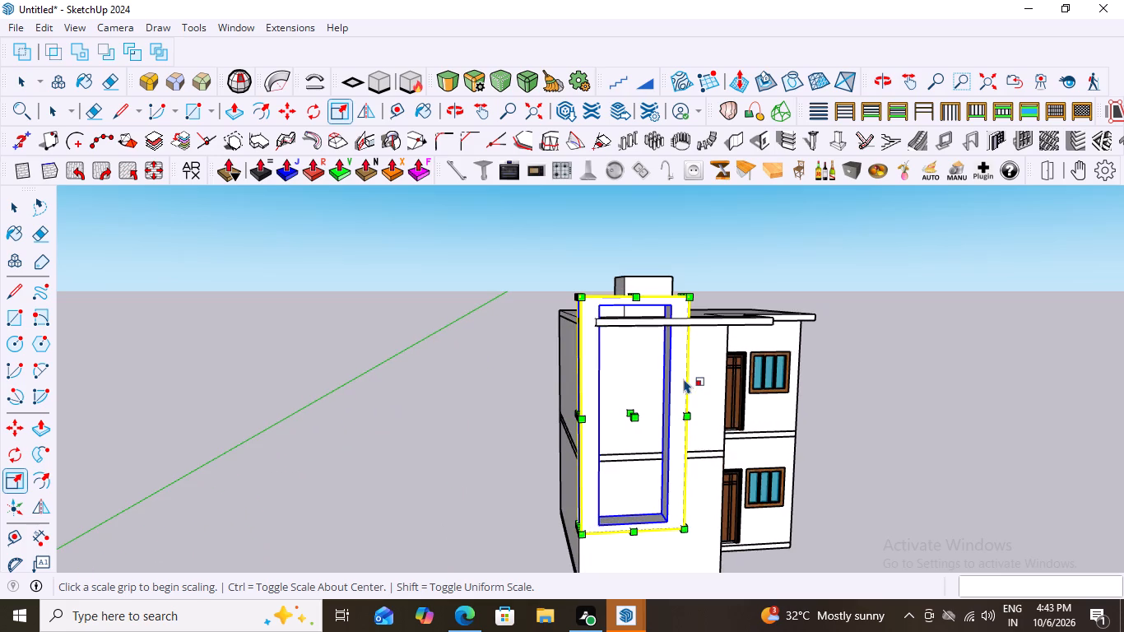
scroll(704, 407, up, 2)
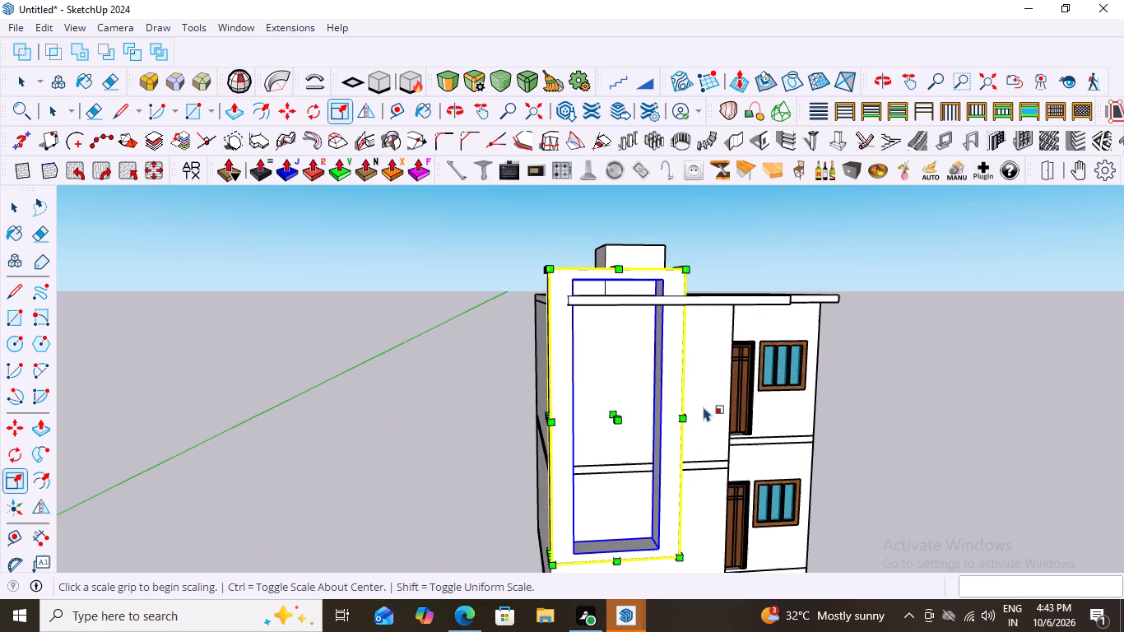
scroll(639, 386, down, 2)
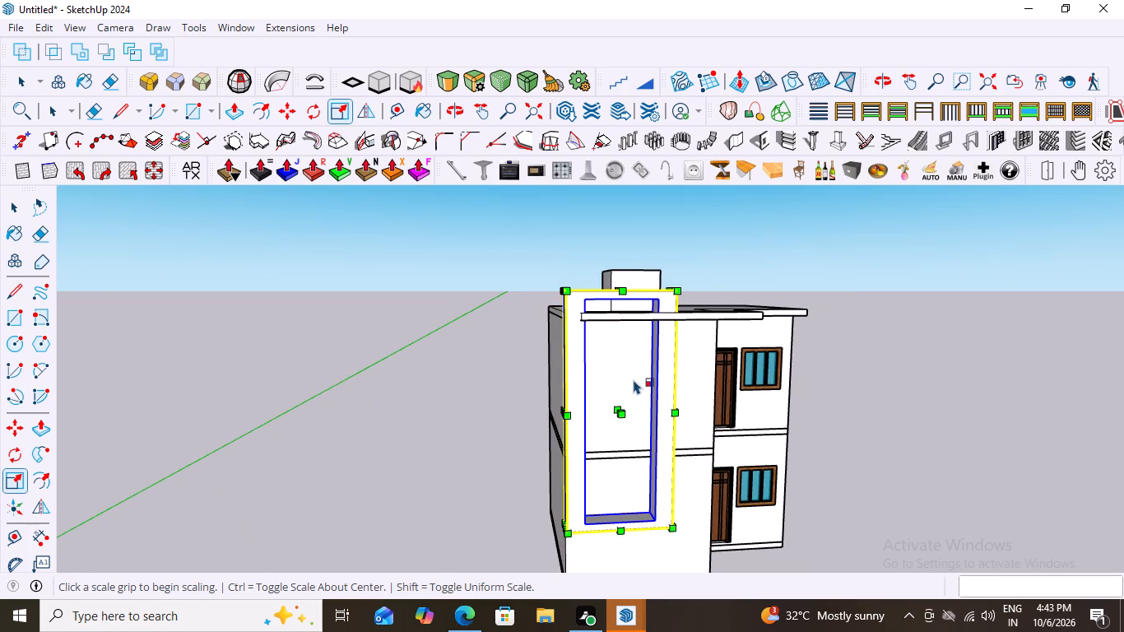
scroll(634, 379, down, 2)
Scale the front frame slightly narrower along the red axis from its door-side face.
middle_drag(741, 380, 569, 370)
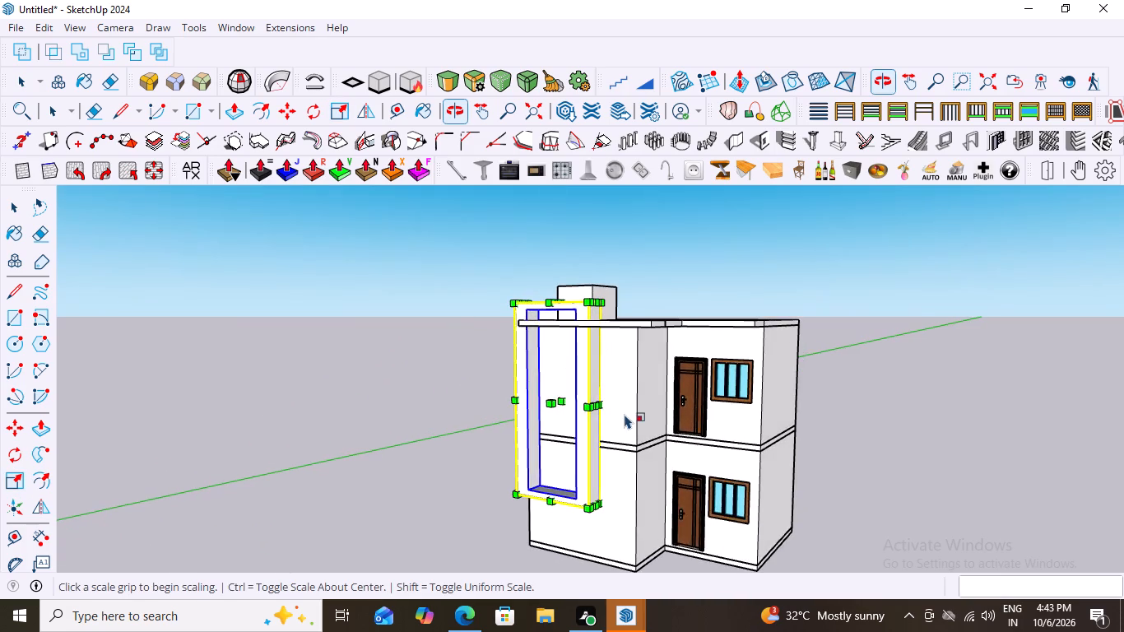
scroll(621, 413, up, 3)
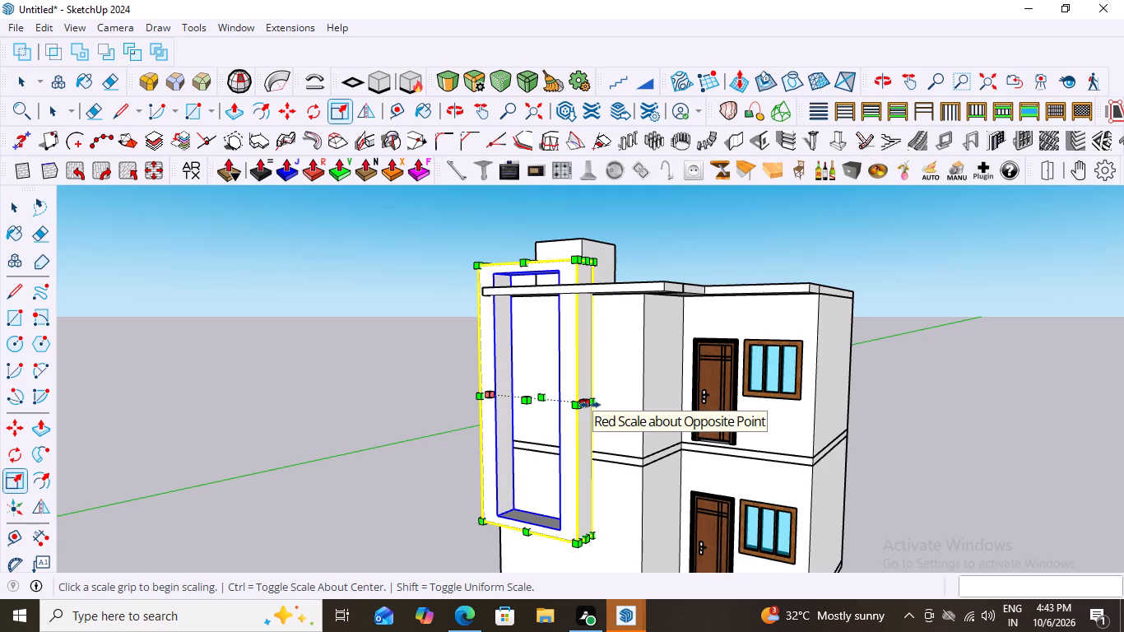
drag(590, 405, 569, 403)
Scale the front frame slightly shorter along the blue axis by raising its bottom edge.
scroll(493, 383, down, 6)
middle_drag(838, 411, 1008, 413)
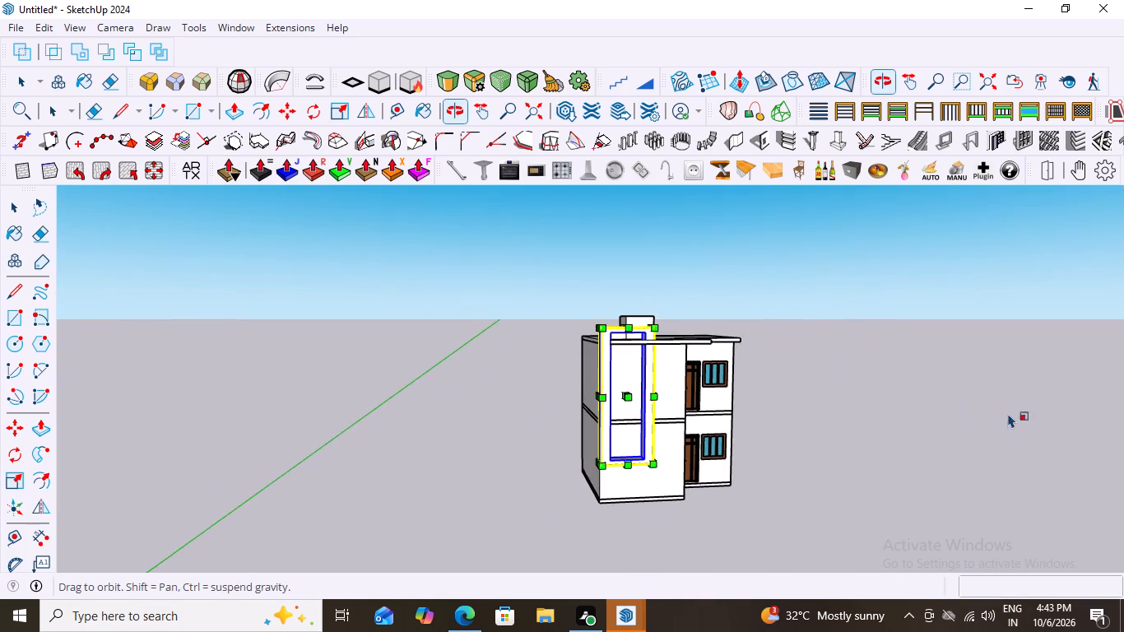
middle_drag(1008, 413, 1014, 410)
scroll(591, 474, up, 6)
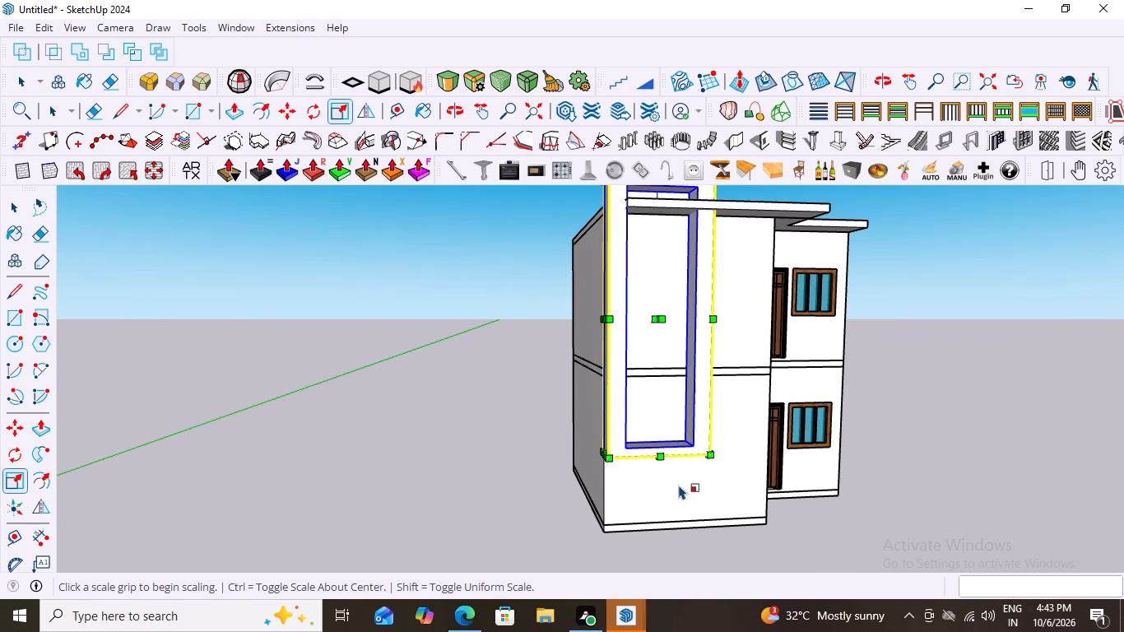
middle_drag(671, 457, 662, 246)
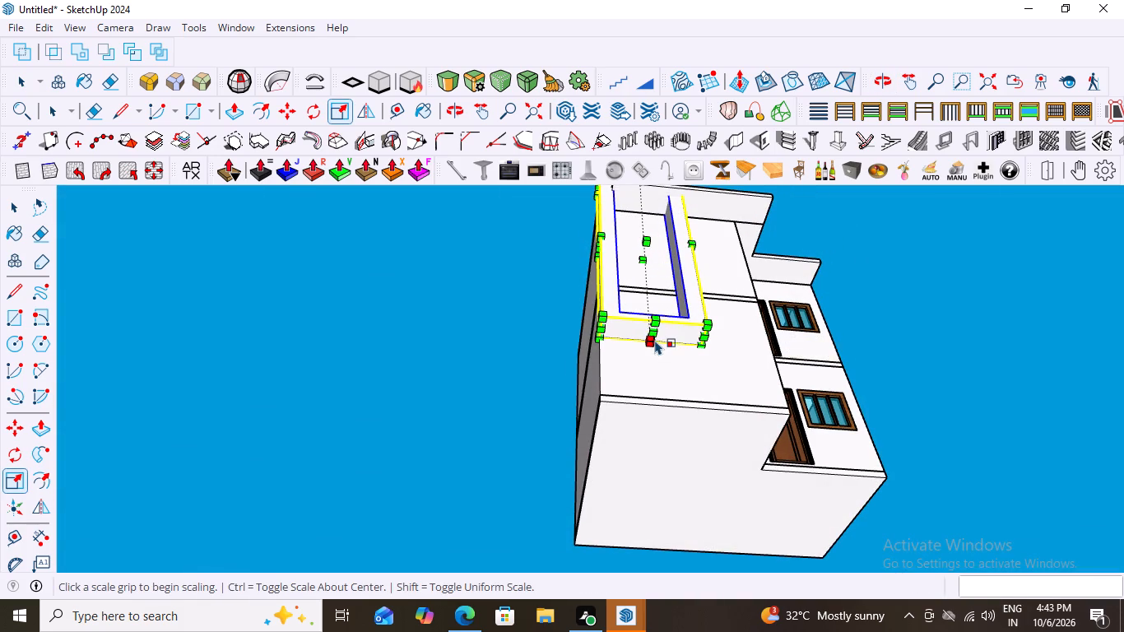
drag(655, 337, 657, 318)
scroll(752, 508, down, 1)
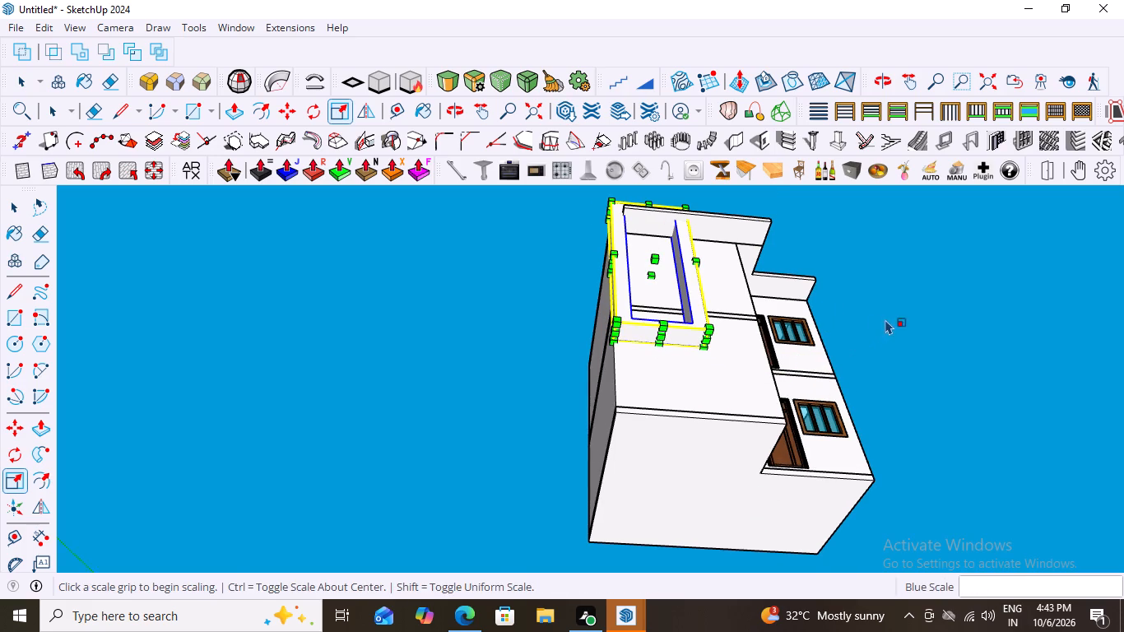
Examine the resized front frame's proportions against the whole house from several angles and clear its selection.
middle_drag(848, 476, 837, 506)
scroll(837, 506, down, 2)
middle_drag(871, 344, 841, 544)
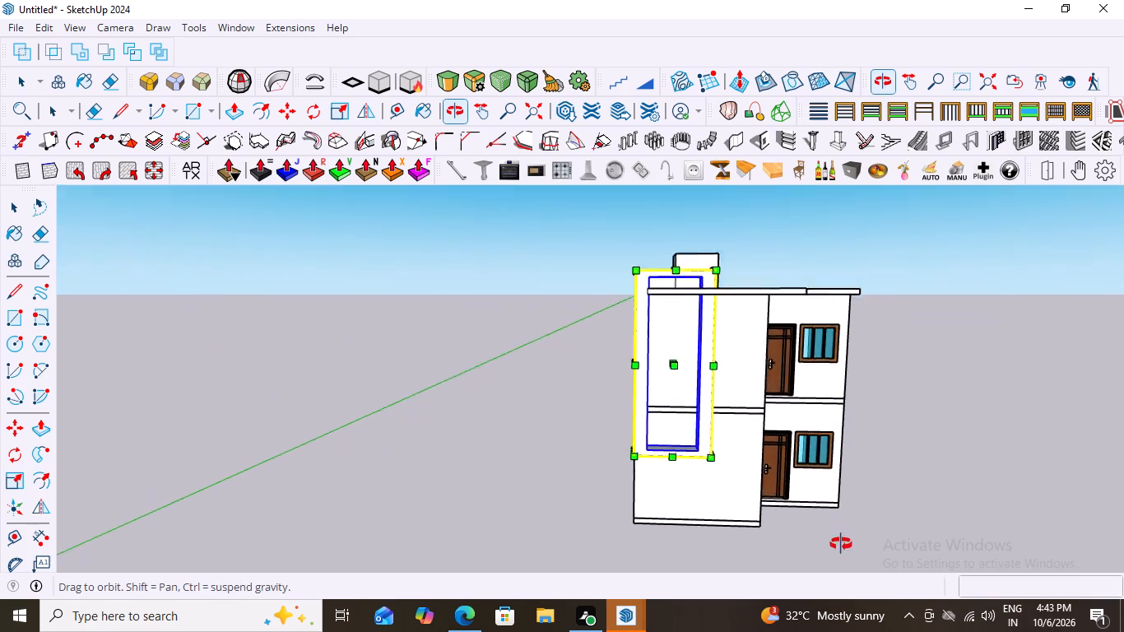
middle_drag(841, 544, 848, 555)
scroll(692, 351, up, 4)
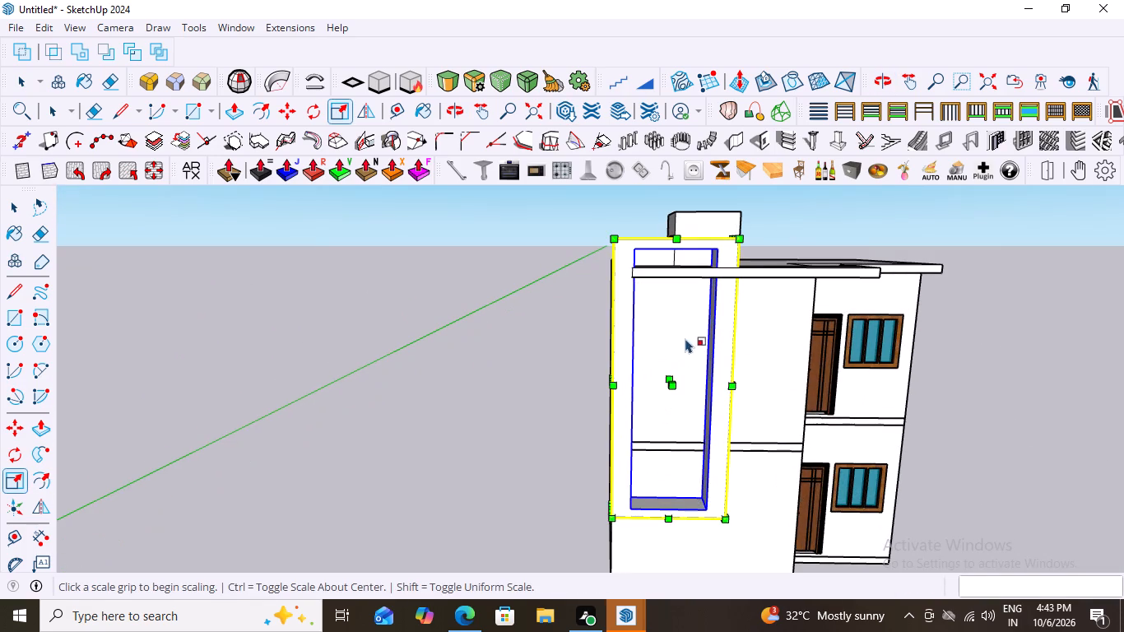
middle_drag(643, 339, 822, 439)
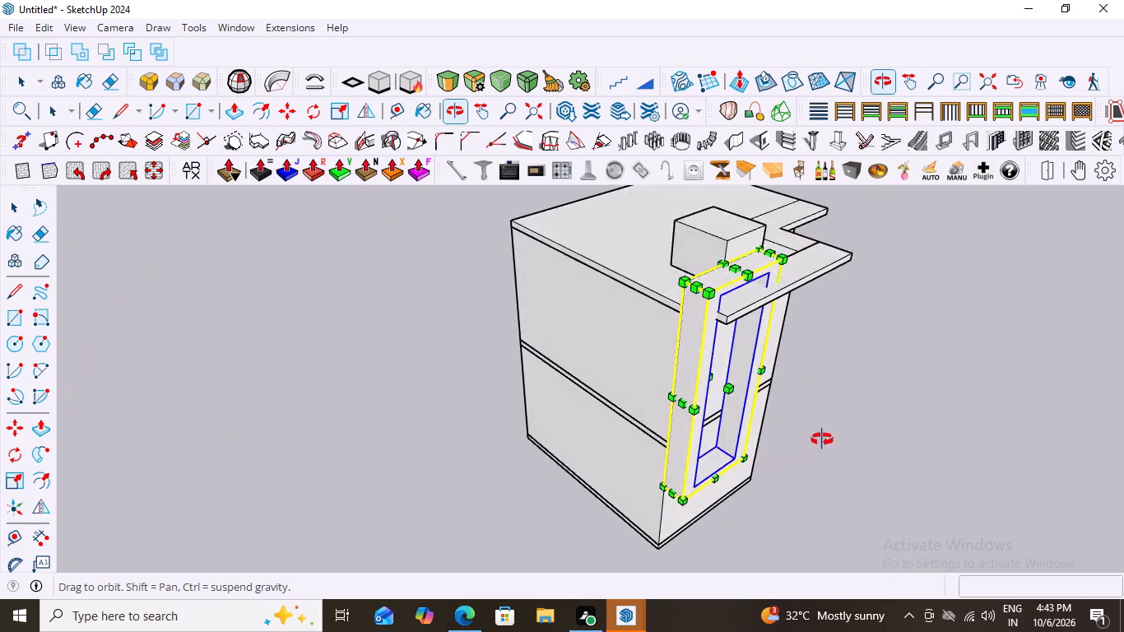
middle_drag(822, 439, 559, 301)
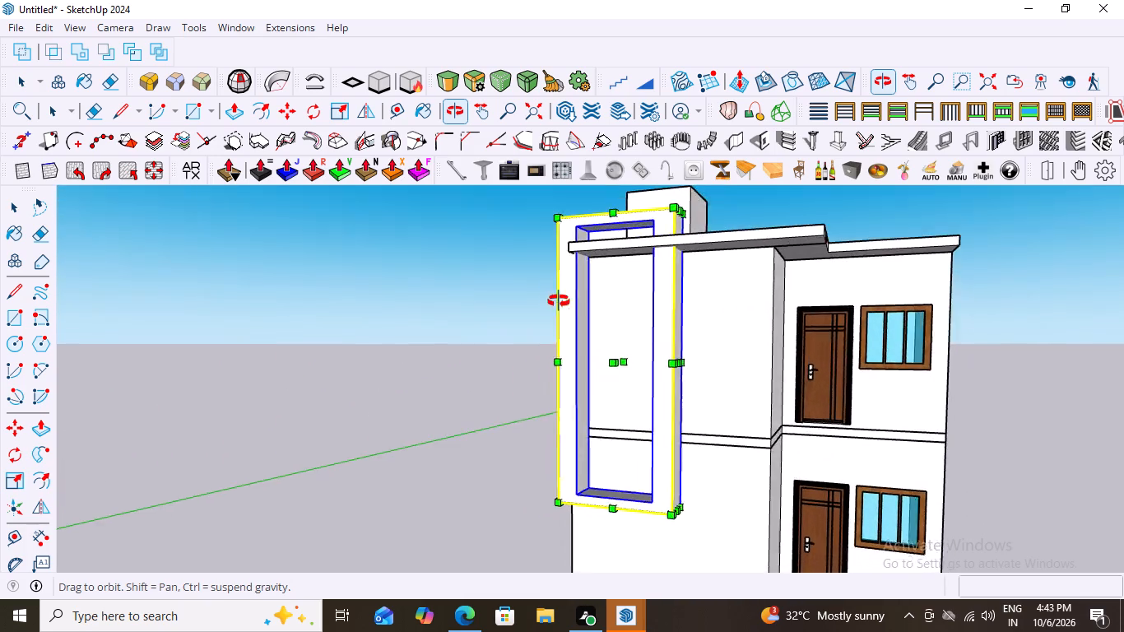
middle_drag(559, 301, 575, 346)
middle_drag(718, 371, 736, 374)
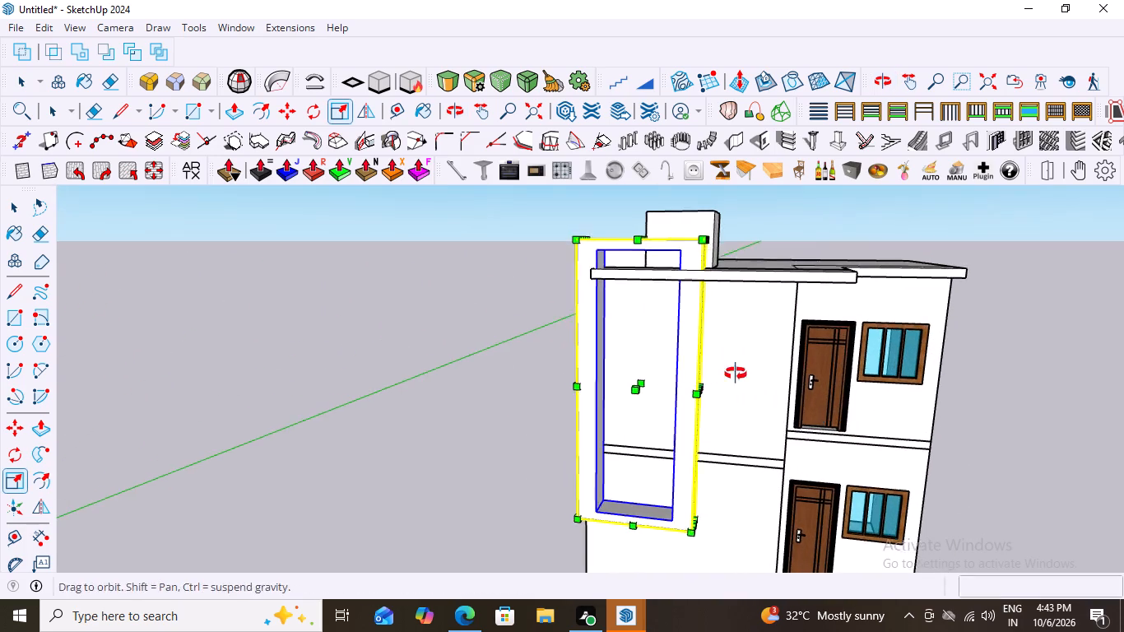
middle_drag(736, 374, 739, 374)
scroll(740, 374, down, 4)
middle_drag(701, 374, 760, 374)
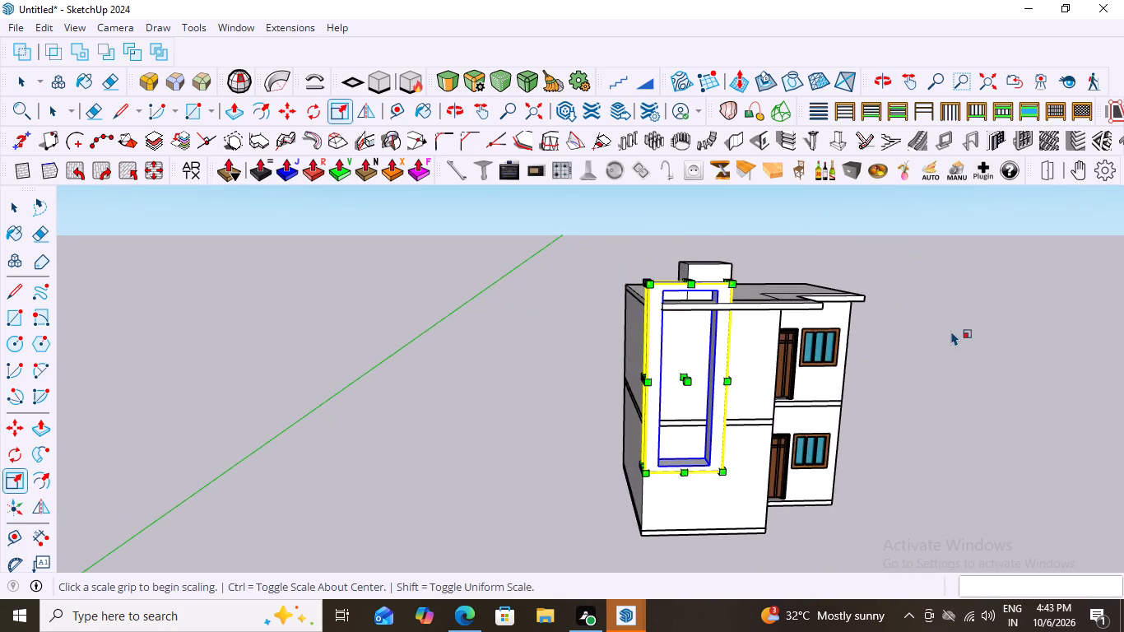
click(954, 329)
key(space)
click(924, 294)
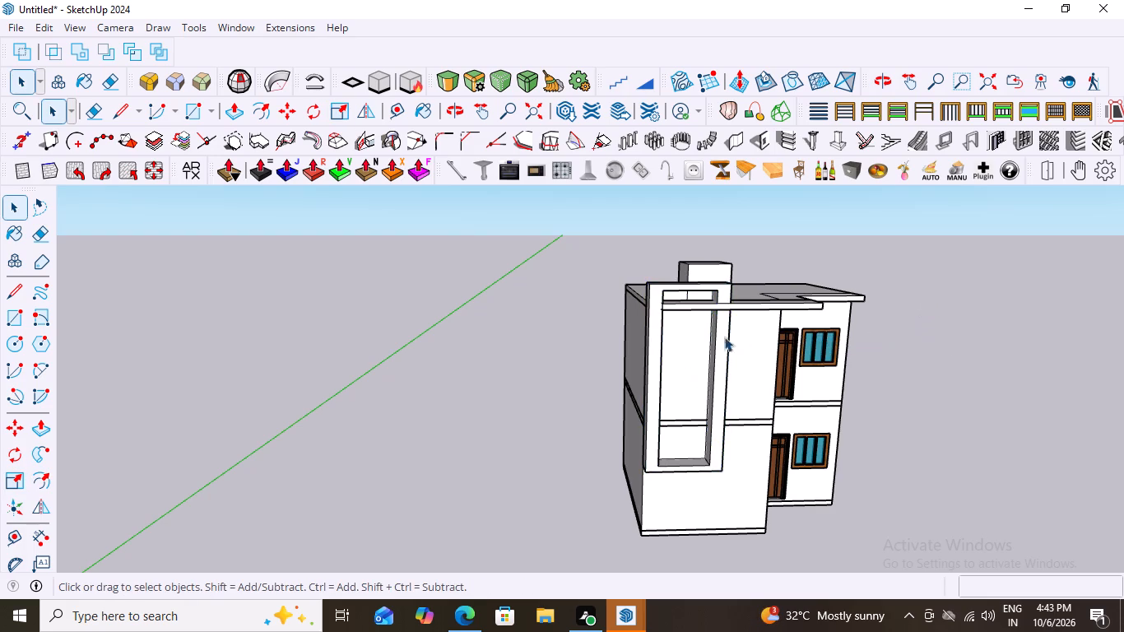
scroll(688, 350, down, 2)
middle_drag(658, 357, 639, 230)
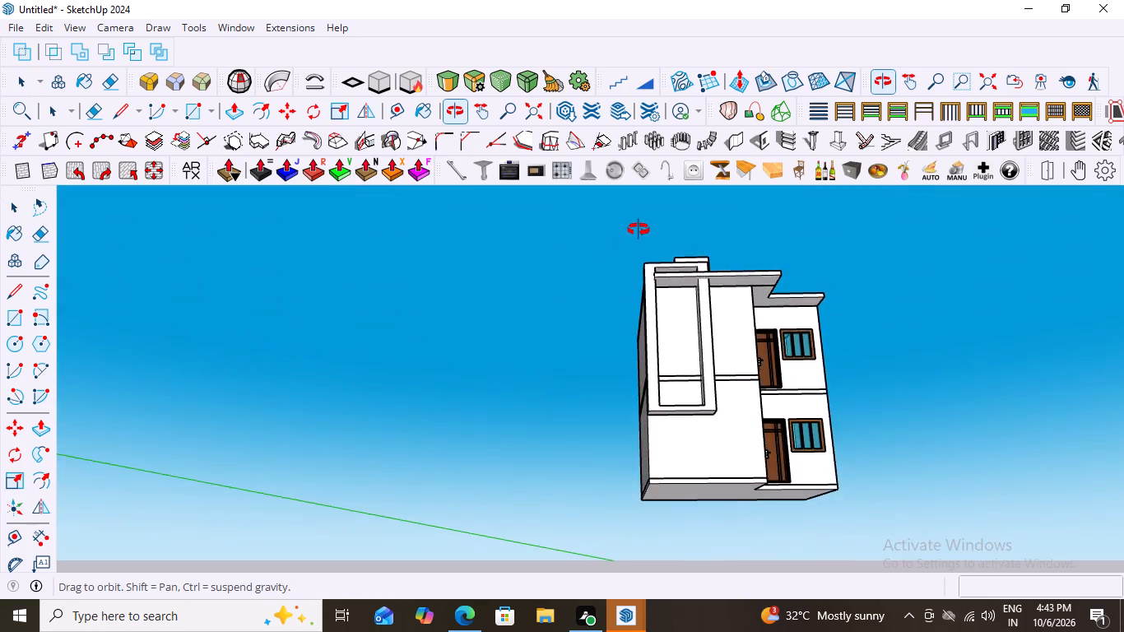
middle_drag(639, 230, 625, 379)
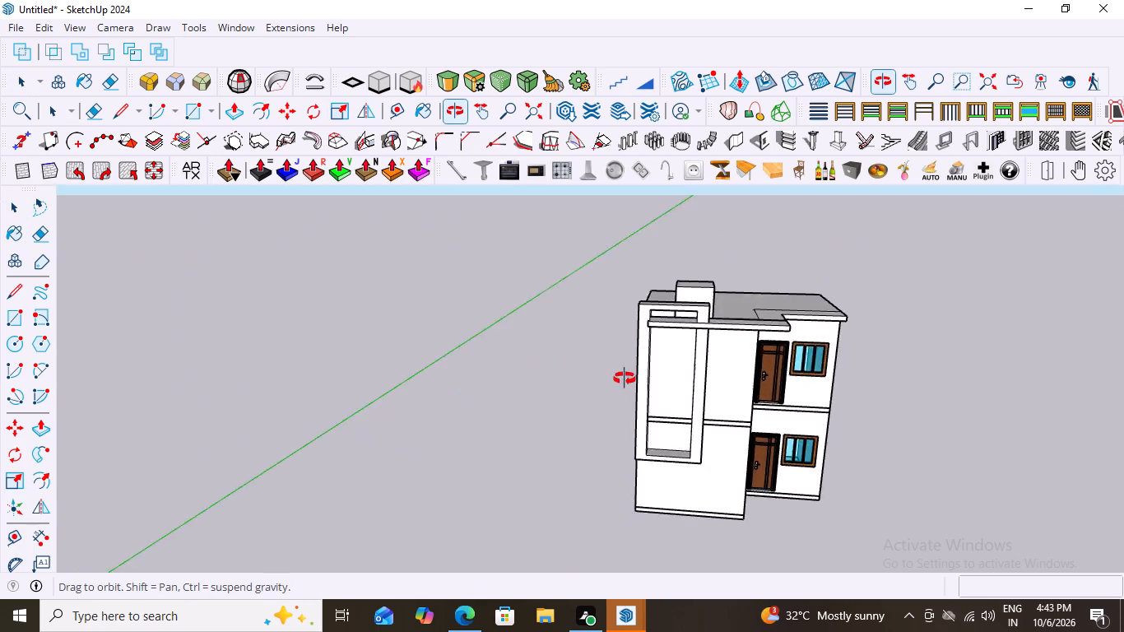
middle_drag(625, 379, 648, 380)
Open the front frame group and push the inner face of the upright farthest from the doors back about 4 1/8", thinning it.
middle_drag(646, 376, 587, 346)
scroll(715, 378, up, 3)
middle_drag(651, 383, 543, 367)
scroll(584, 390, up, 4)
click(583, 383)
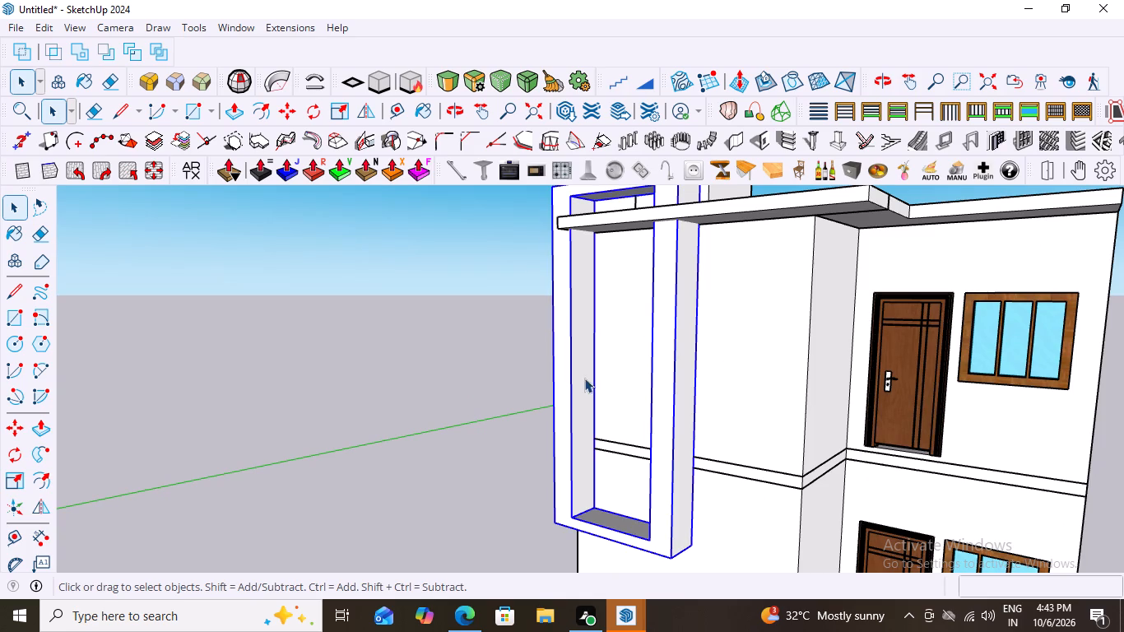
click(578, 370)
click(578, 370)
click(578, 370)
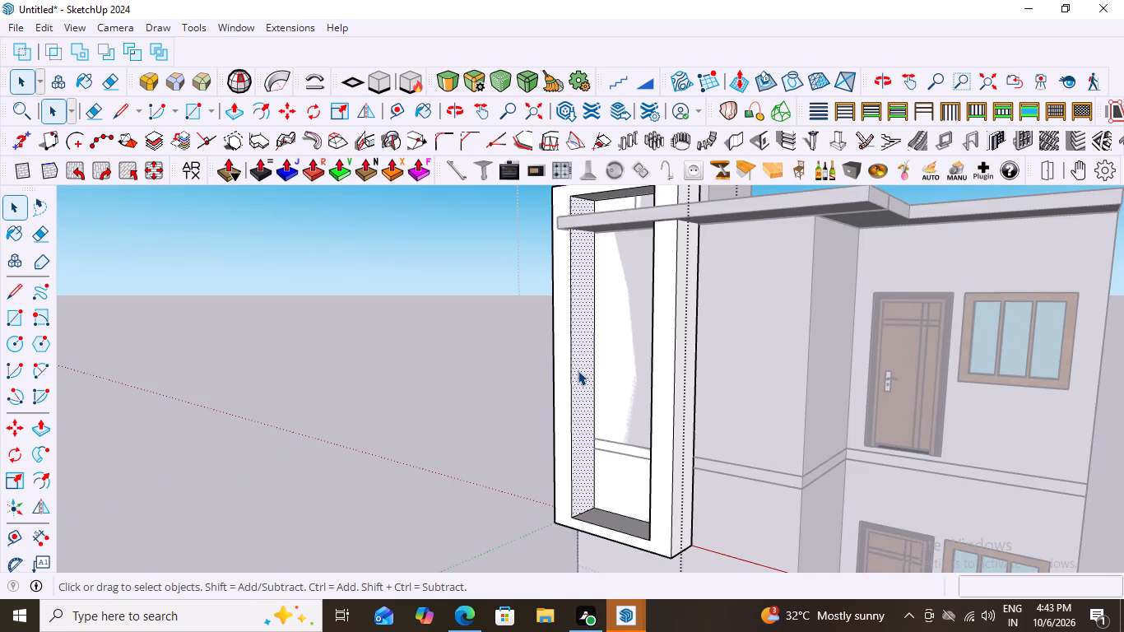
key(p)
click(578, 370)
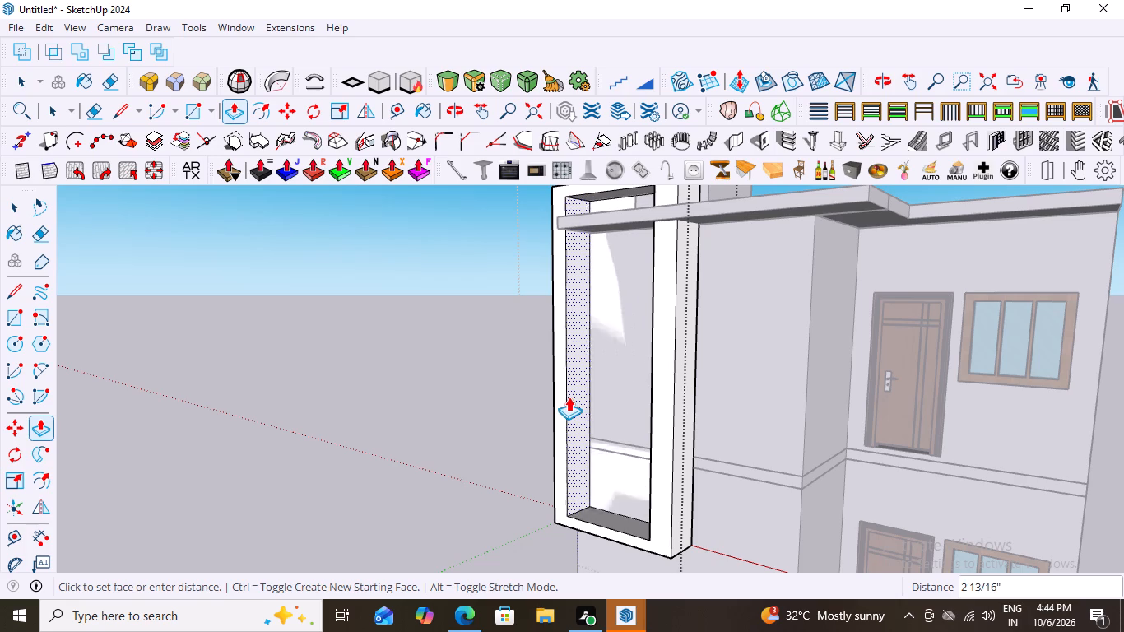
click(569, 396)
scroll(738, 407, down, 5)
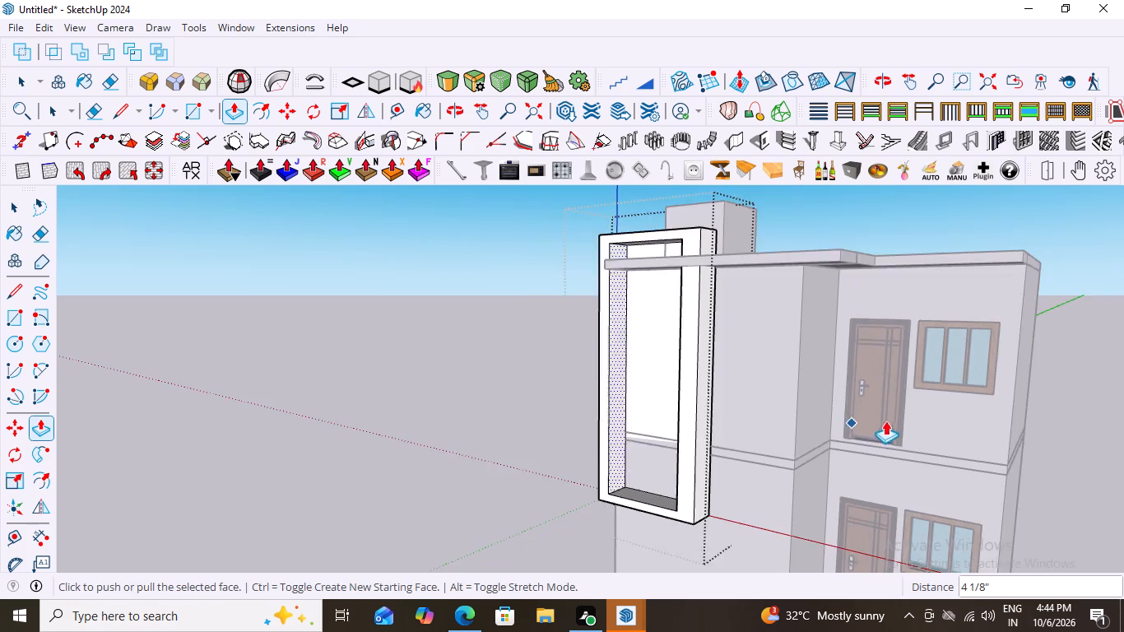
Examine the frame's thinned upright against the facade from near and far, and close the frame group.
scroll(885, 421, down, 3)
scroll(569, 458, down, 2)
middle_drag(550, 453, 787, 450)
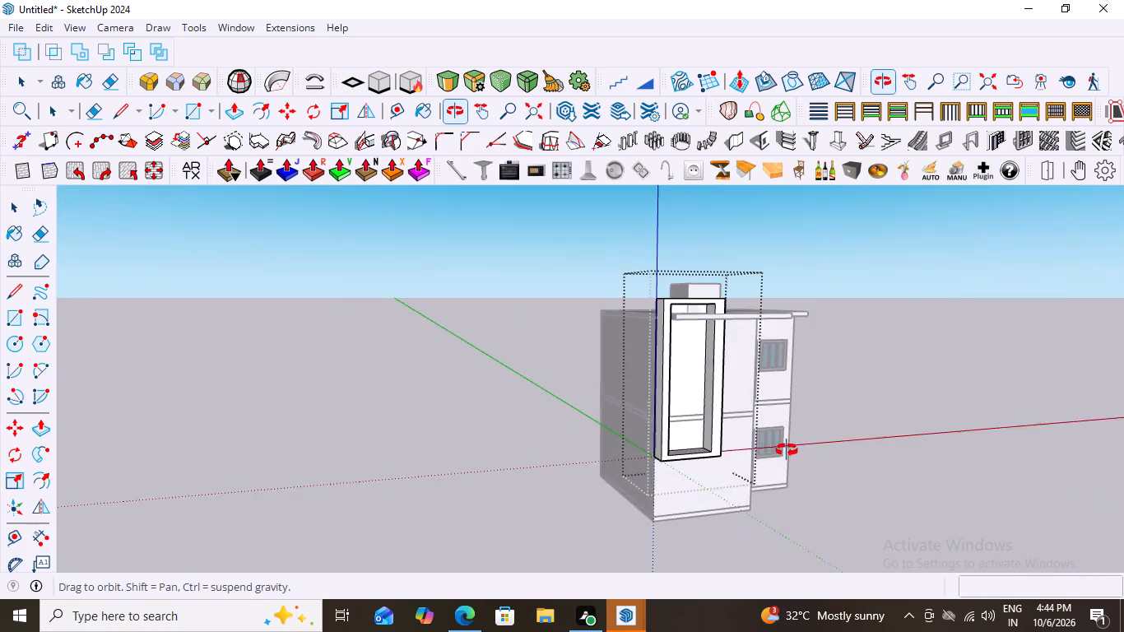
middle_drag(787, 450, 766, 440)
scroll(735, 434, up, 8)
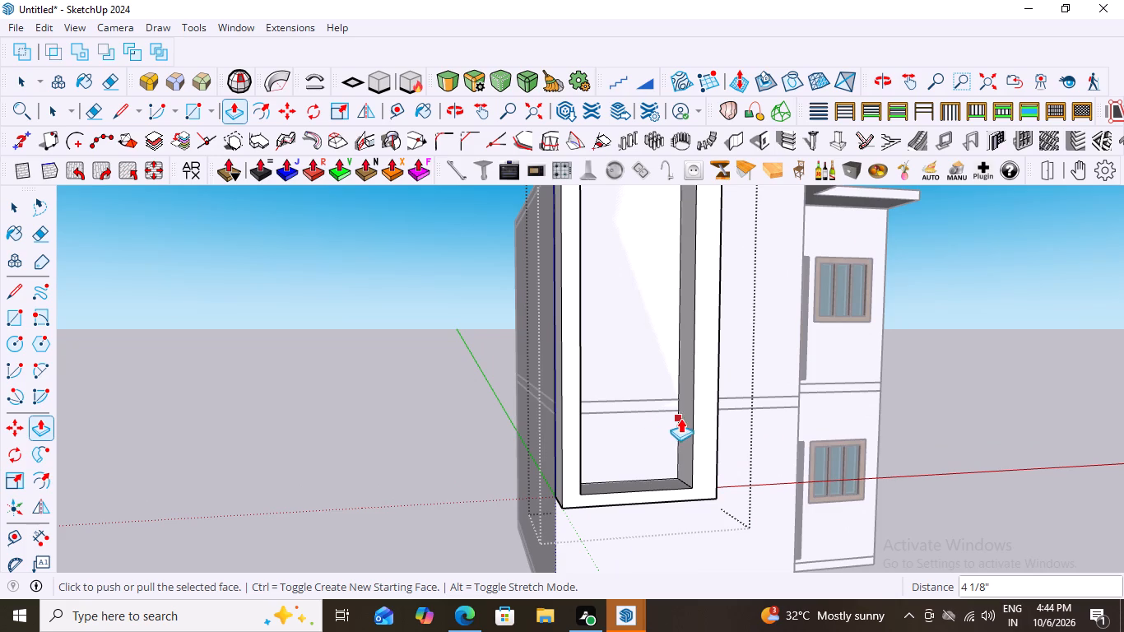
key(space)
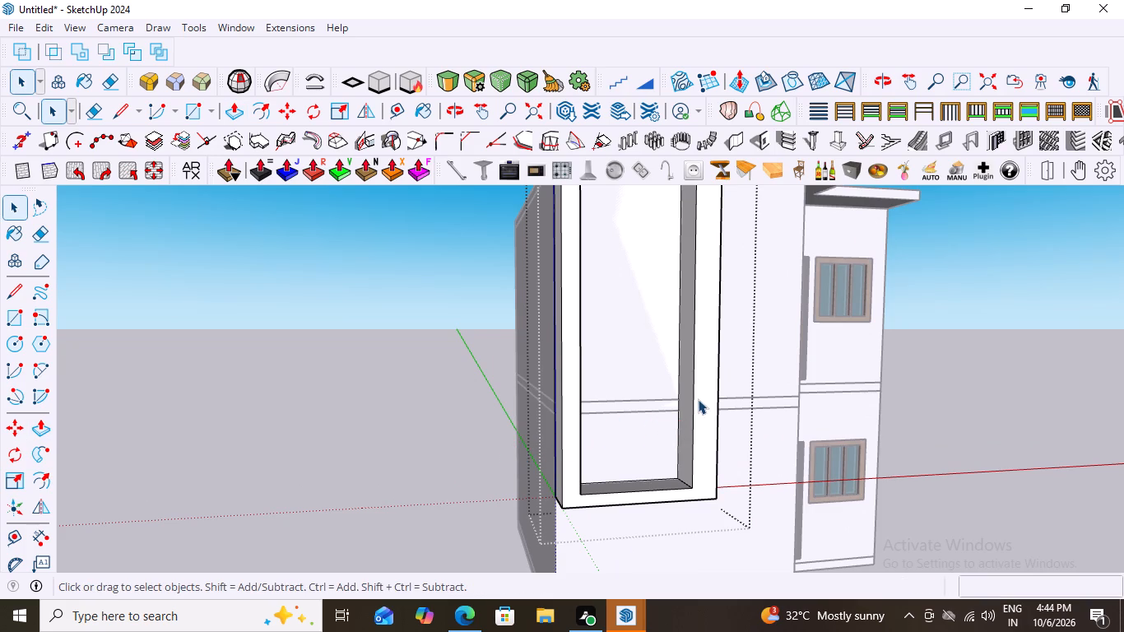
click(698, 399)
scroll(727, 417, down, 8)
scroll(616, 423, down, 2)
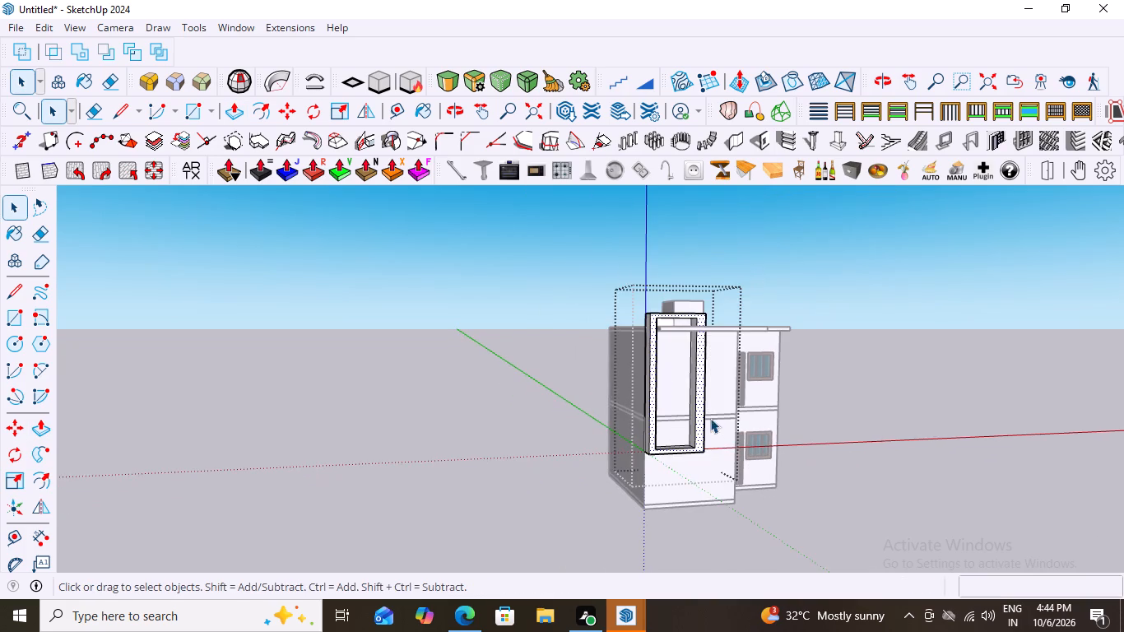
middle_drag(648, 416, 555, 439)
scroll(681, 431, up, 3)
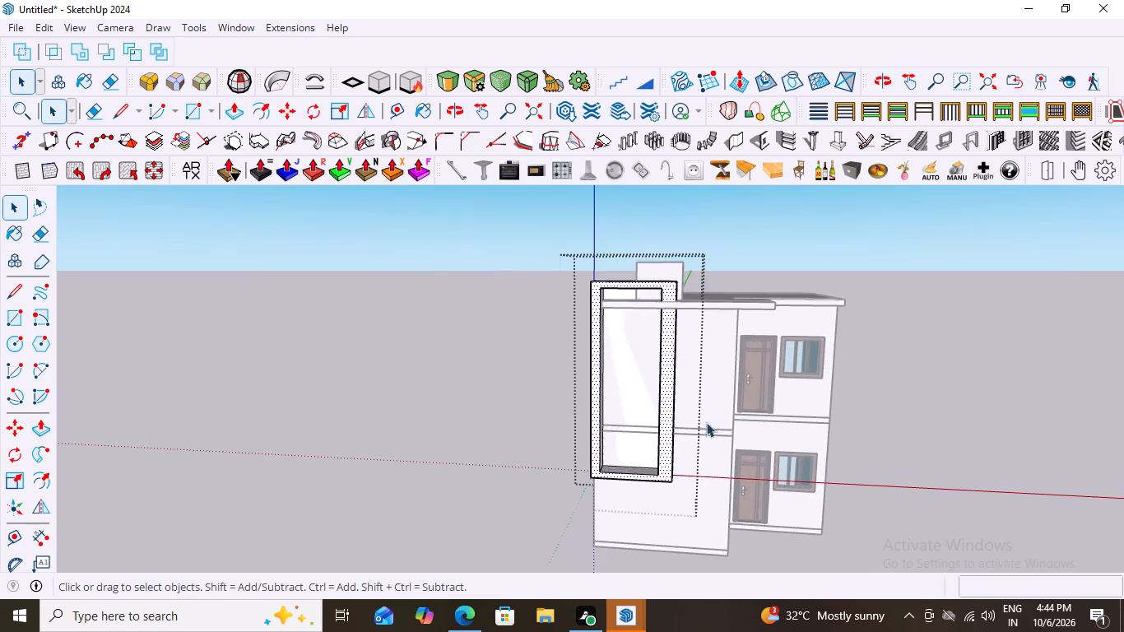
middle_drag(641, 412, 507, 439)
scroll(702, 568, up, 3)
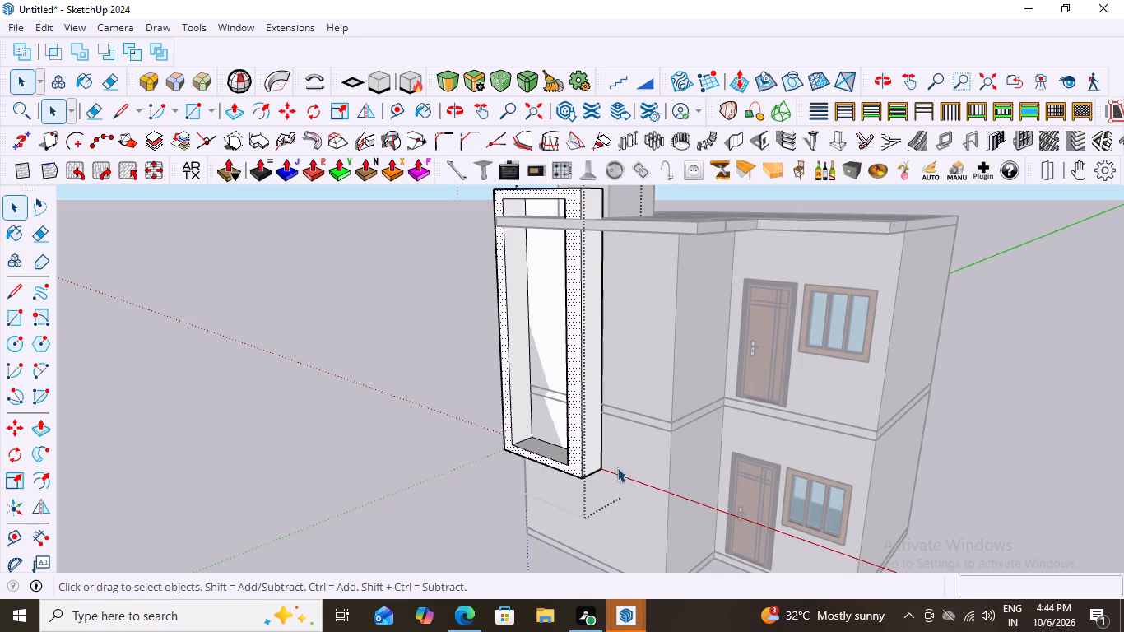
scroll(554, 342, down, 3)
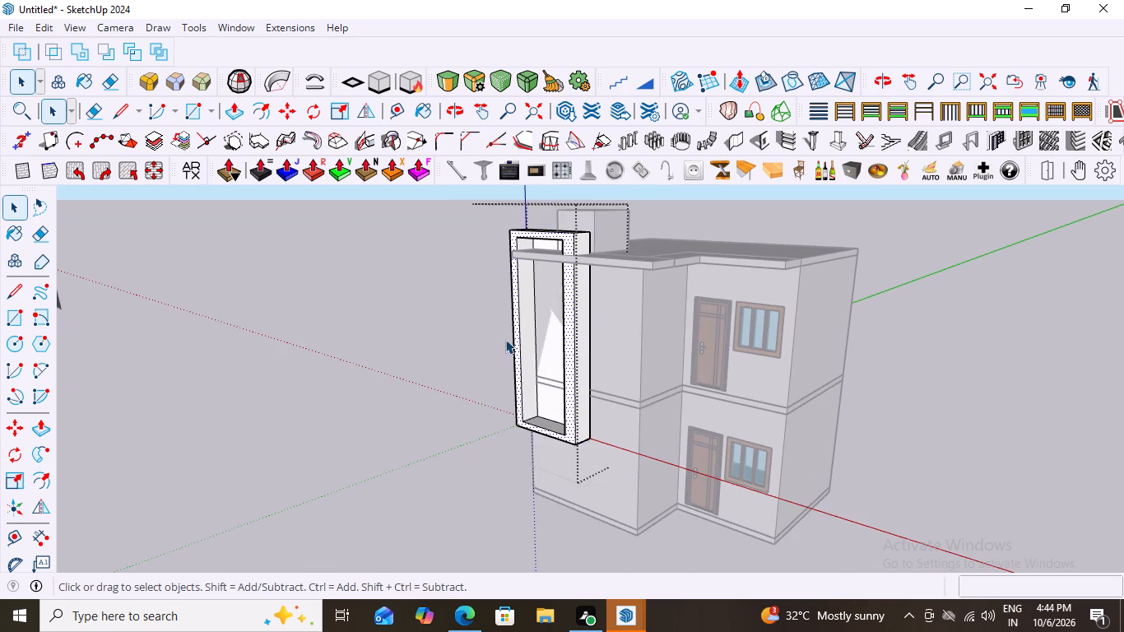
click(578, 340)
double_click(571, 342)
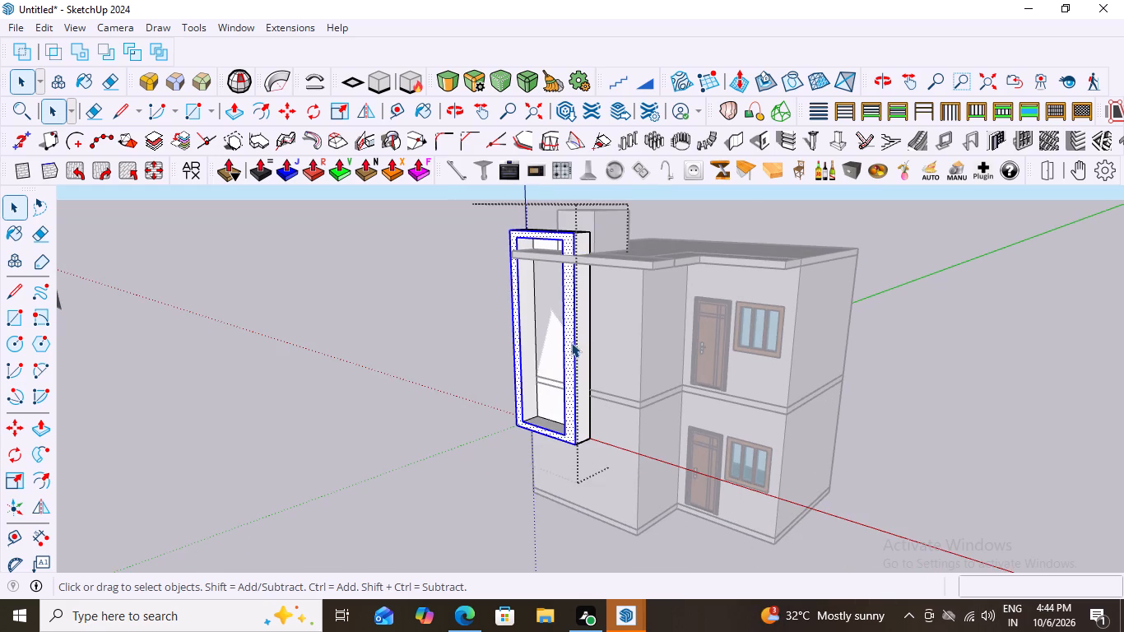
click(378, 304)
Scale the front frame group slightly narrower along the red axis from its door-side face.
click(562, 234)
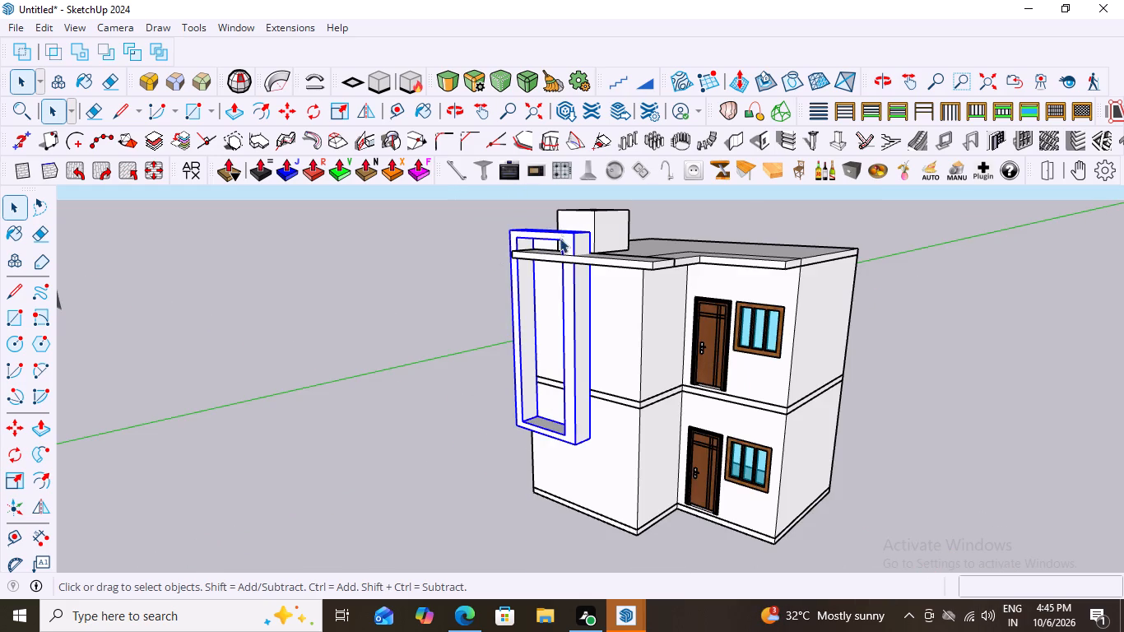
scroll(576, 258, up, 2)
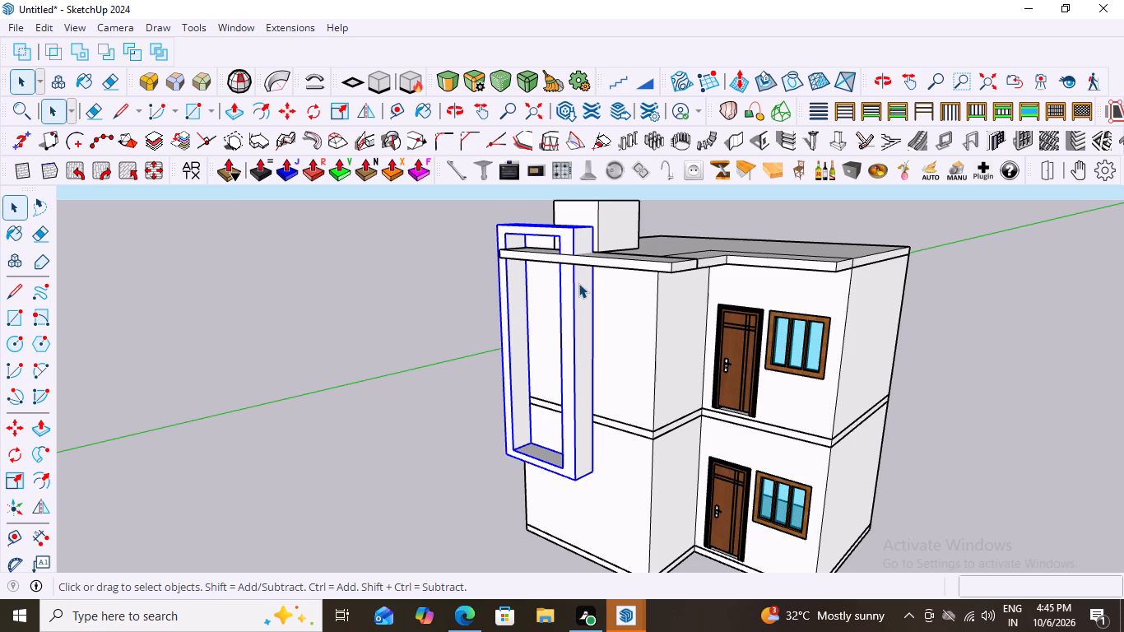
key(s)
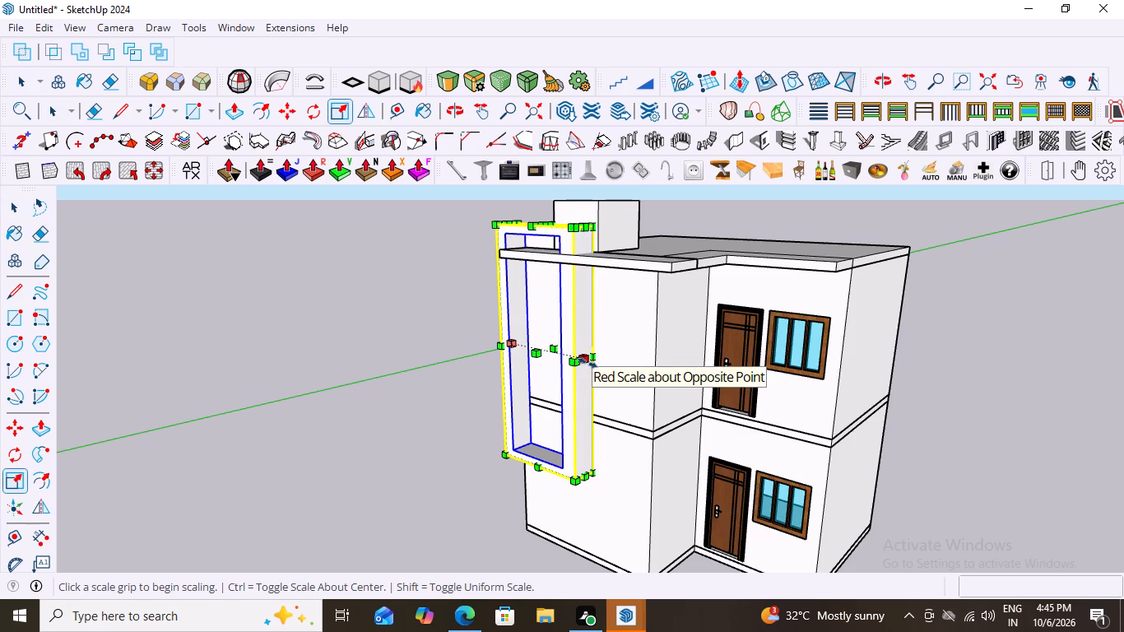
drag(590, 361, 580, 361)
key(space)
drag(997, 308, 1007, 309)
Open the front frame group, push the inner face of the door-side upright back about 3 5/8" to thin it, and close the group.
scroll(393, 365, down, 2)
middle_drag(444, 396, 657, 346)
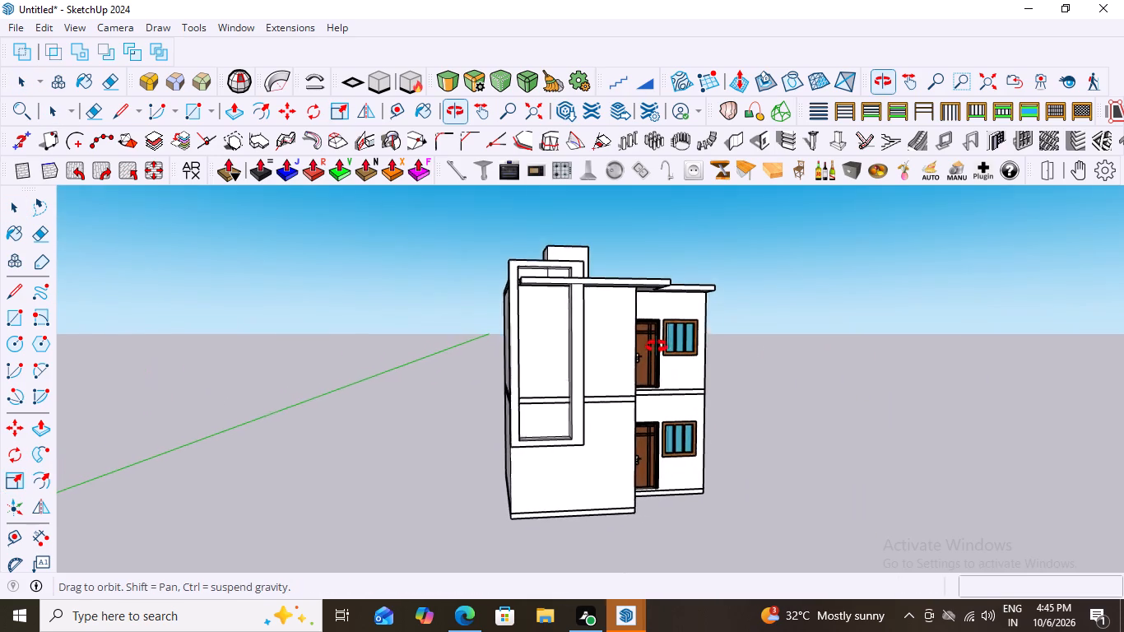
middle_drag(657, 346, 657, 346)
scroll(521, 388, up, 6)
middle_drag(576, 406, 641, 425)
scroll(617, 421, up, 3)
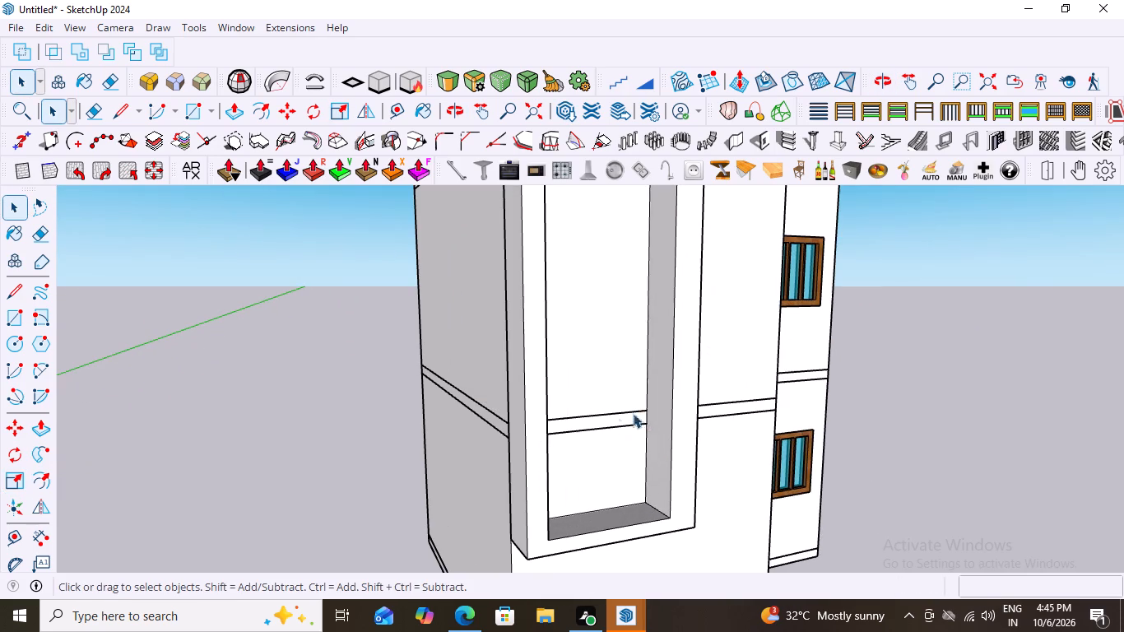
triple_click(659, 401)
click(661, 401)
click(657, 401)
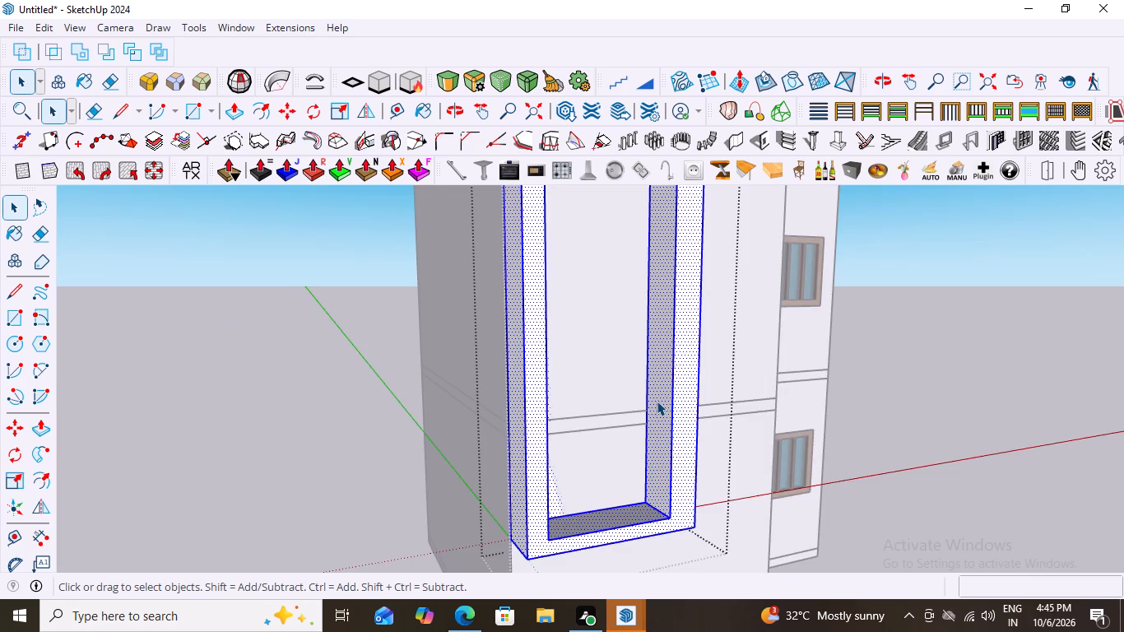
triple_click(657, 401)
double_click(661, 402)
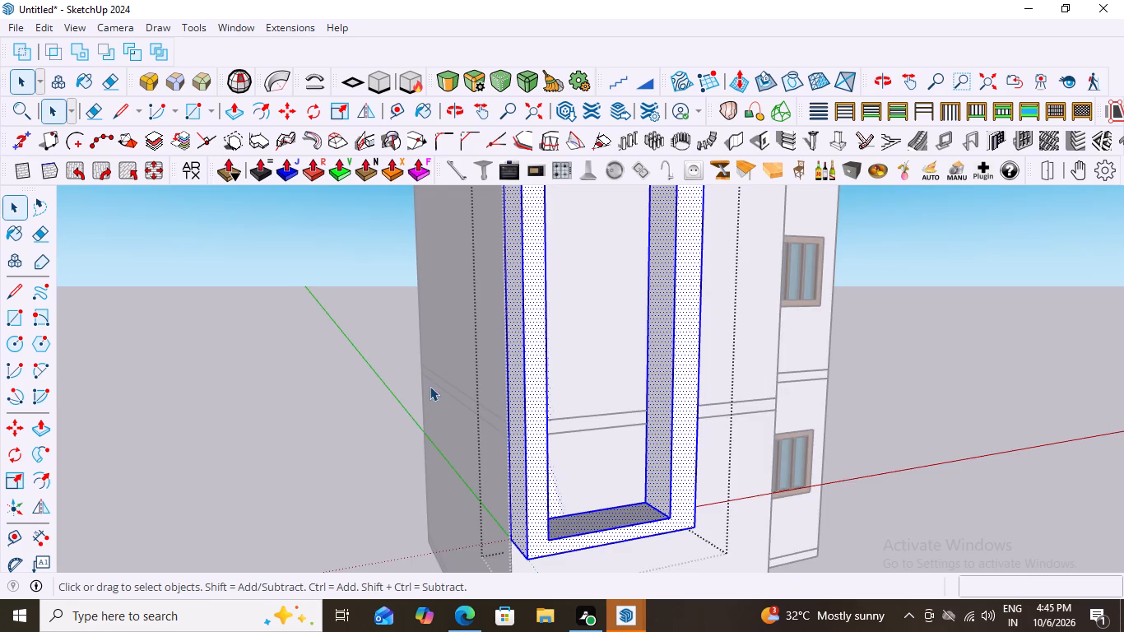
click(430, 386)
triple_click(657, 392)
click(657, 392)
triple_click(657, 392)
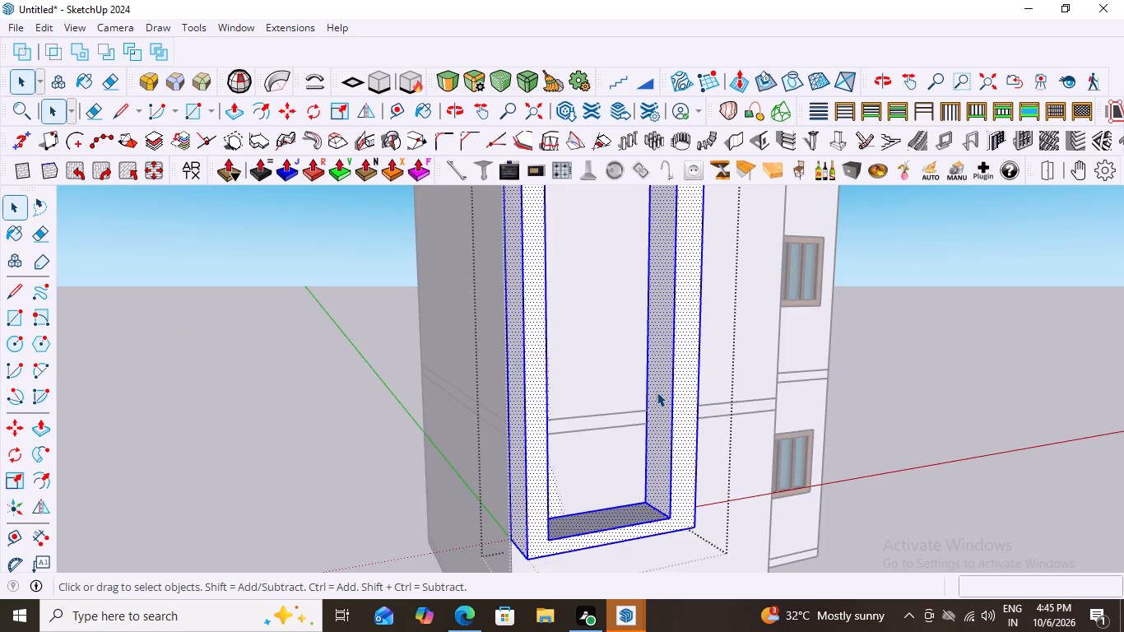
triple_click(657, 392)
double_click(656, 392)
drag(656, 392, 656, 399)
triple_click(658, 346)
double_click(659, 346)
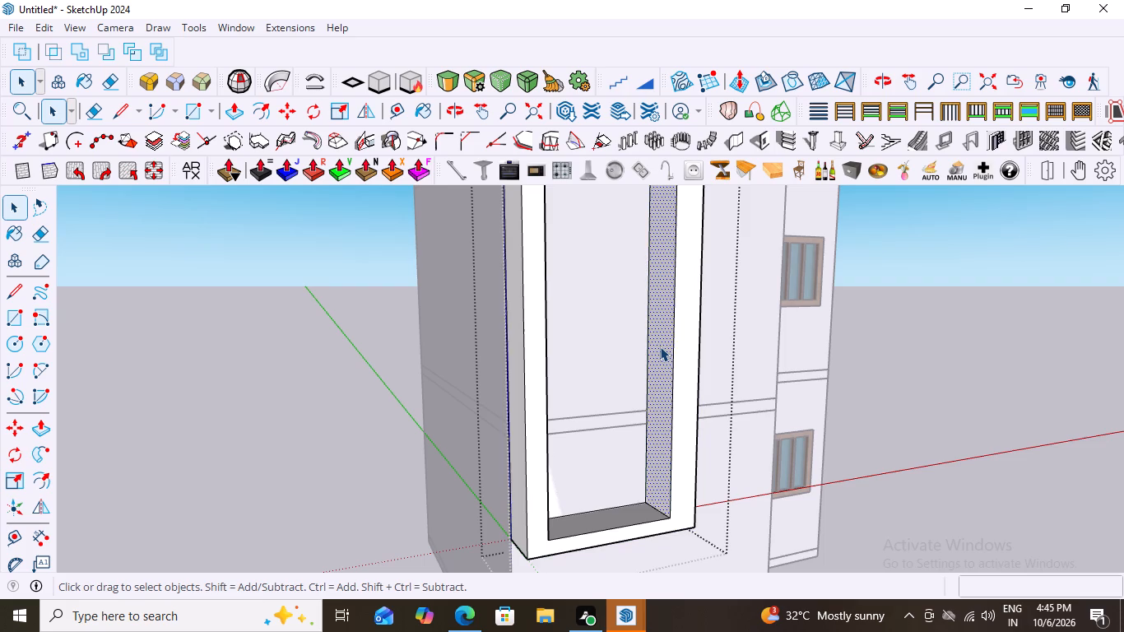
click(660, 346)
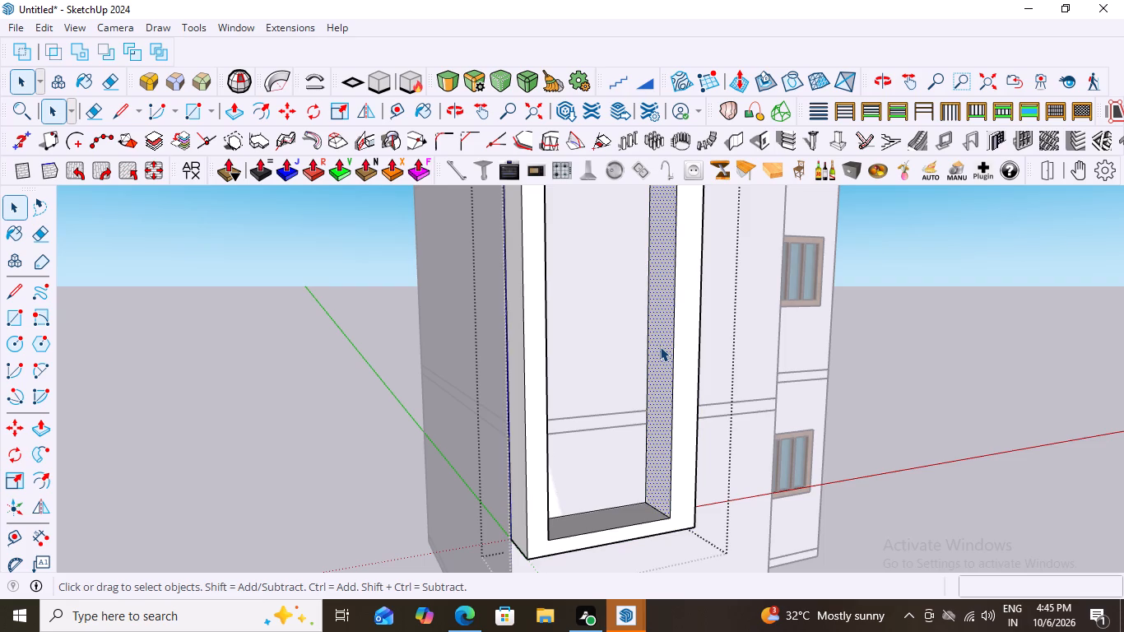
key(p)
click(660, 346)
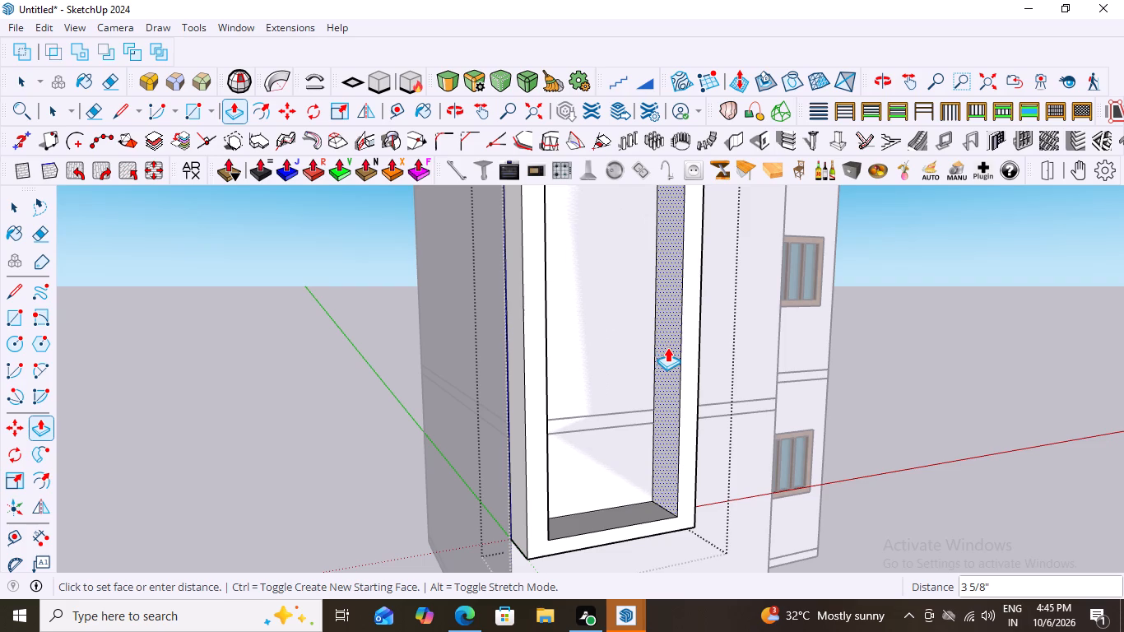
click(667, 347)
scroll(320, 298, down, 11)
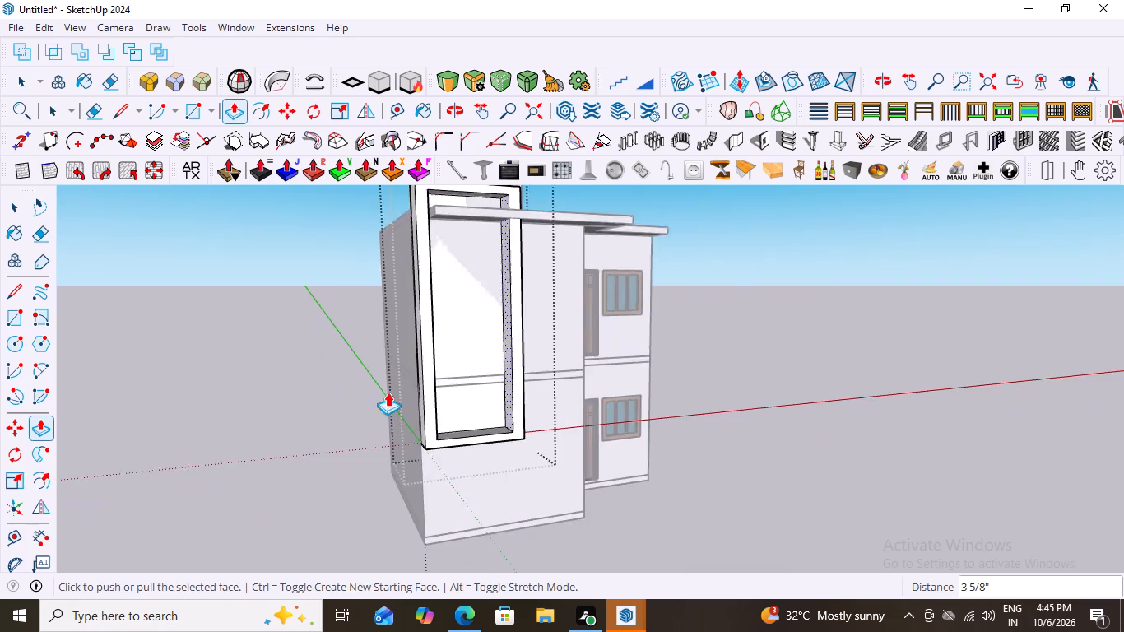
key(space)
click(718, 347)
middle_drag(609, 368, 532, 393)
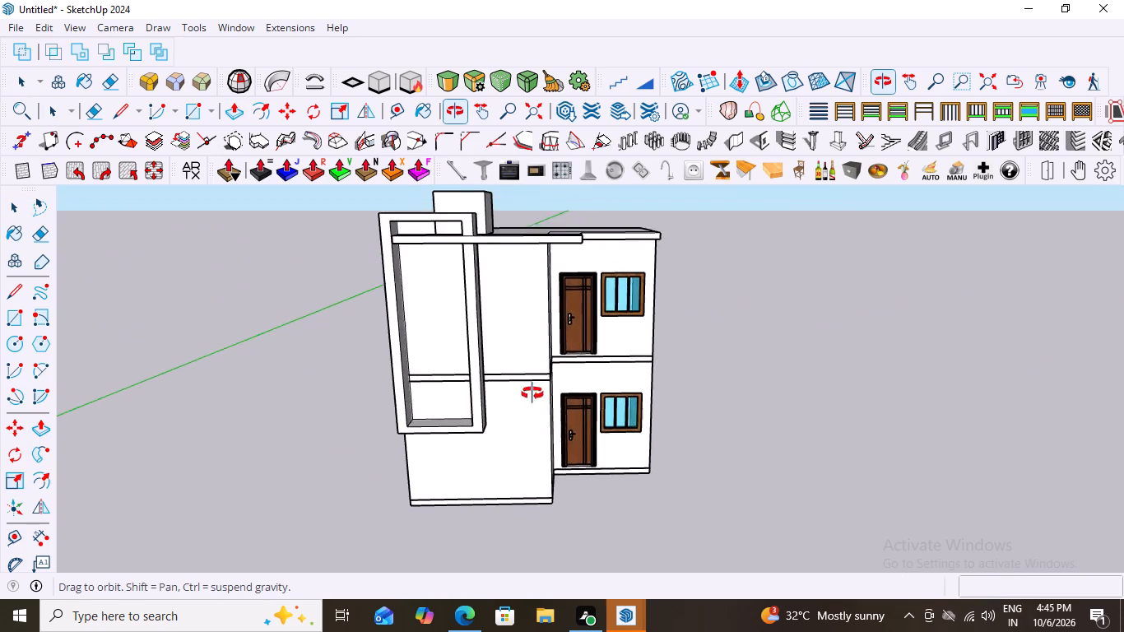
Examine the front frame, roof slab and rooftop box from the side, from above and from the front.
middle_drag(532, 393, 704, 346)
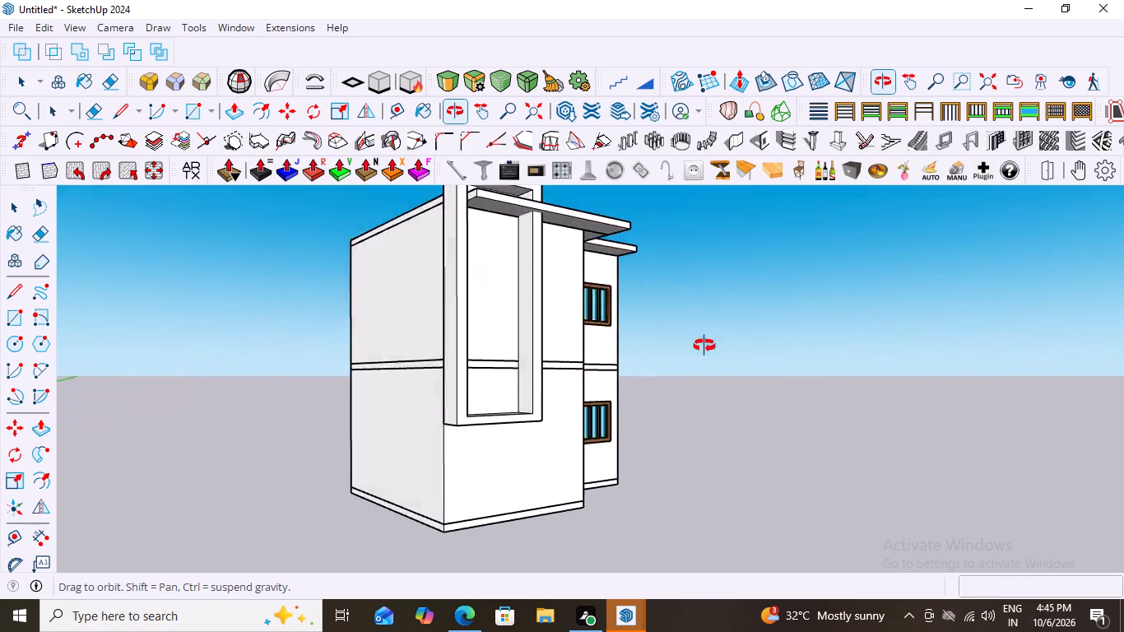
middle_drag(704, 346, 564, 378)
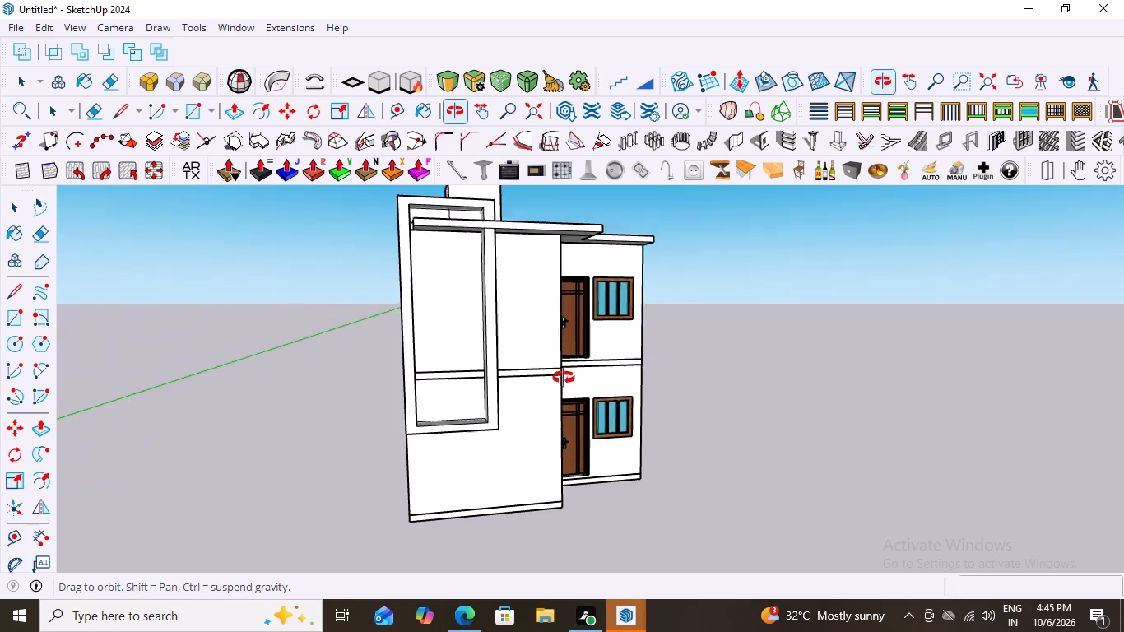
middle_drag(564, 378, 527, 520)
scroll(527, 519, up, 1)
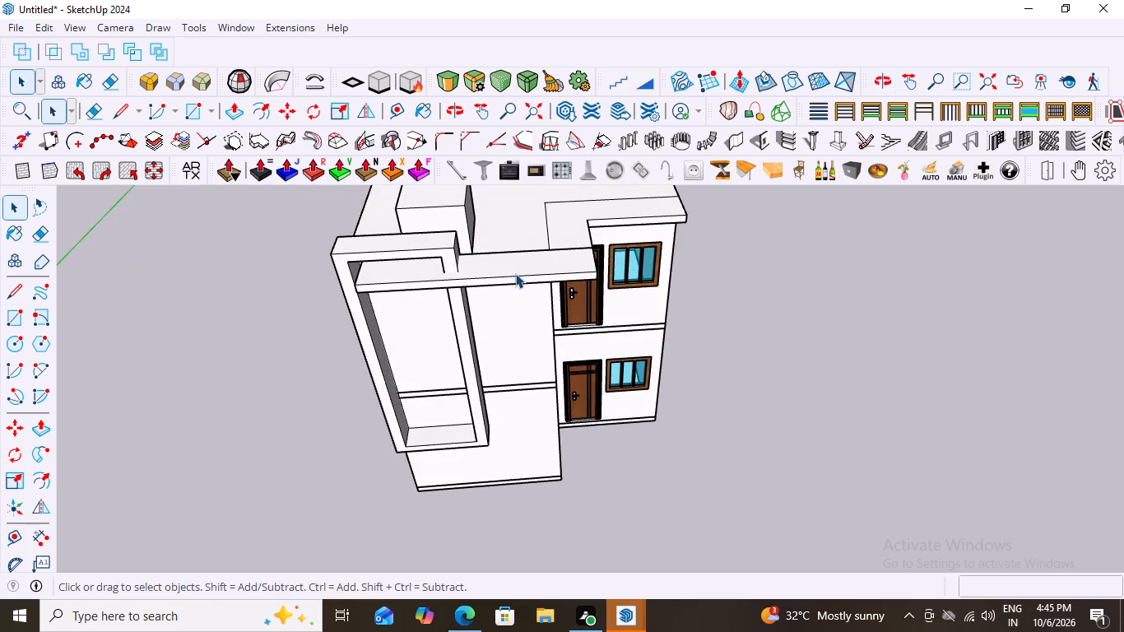
middle_drag(515, 273, 541, 237)
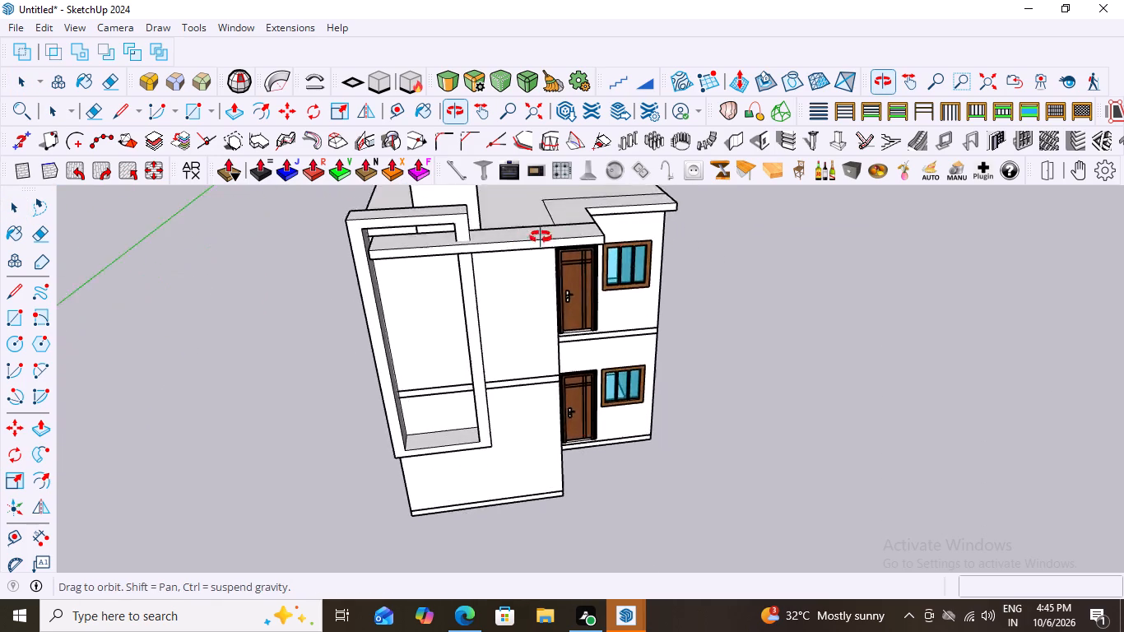
middle_drag(541, 237, 527, 326)
scroll(530, 337, down, 4)
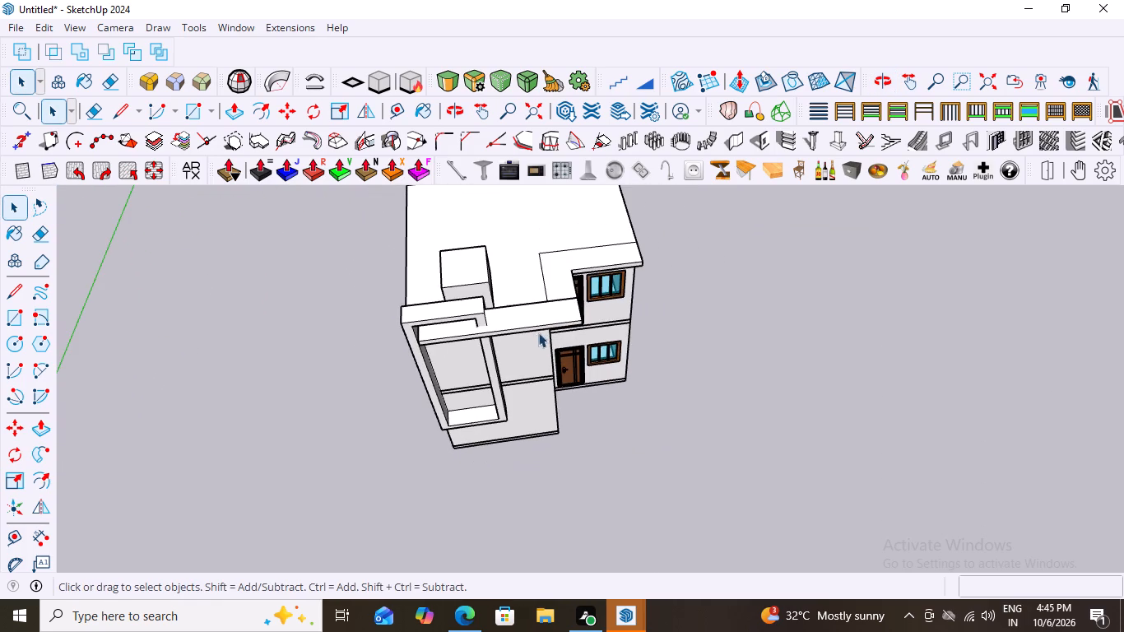
scroll(495, 324, down, 2)
middle_drag(472, 318, 467, 163)
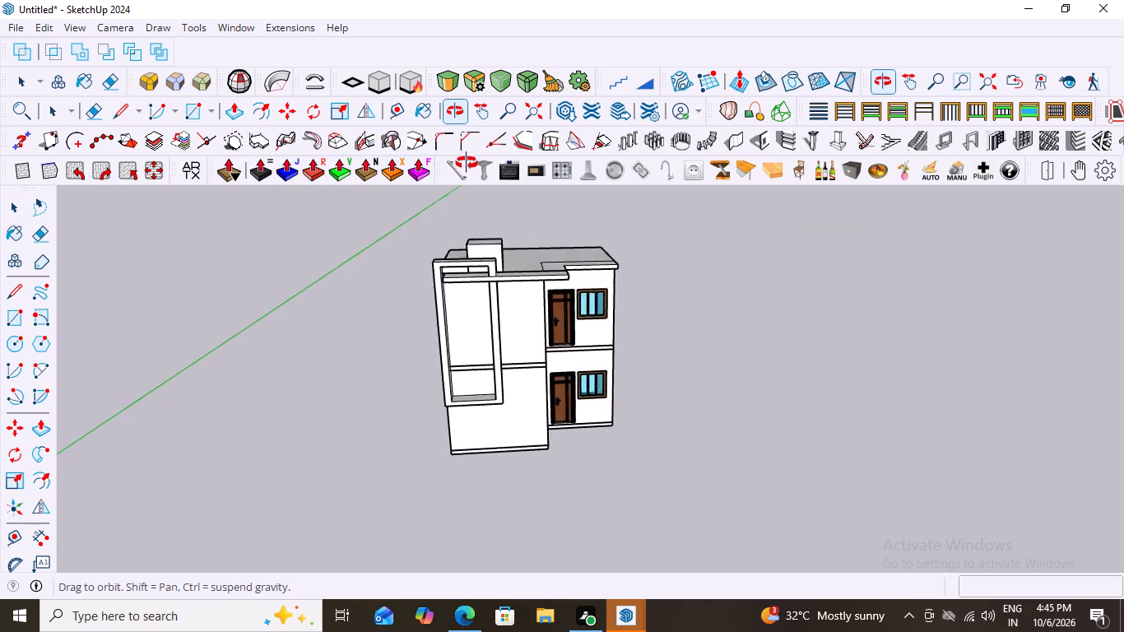
middle_drag(467, 163, 469, 149)
middle_drag(596, 366, 580, 303)
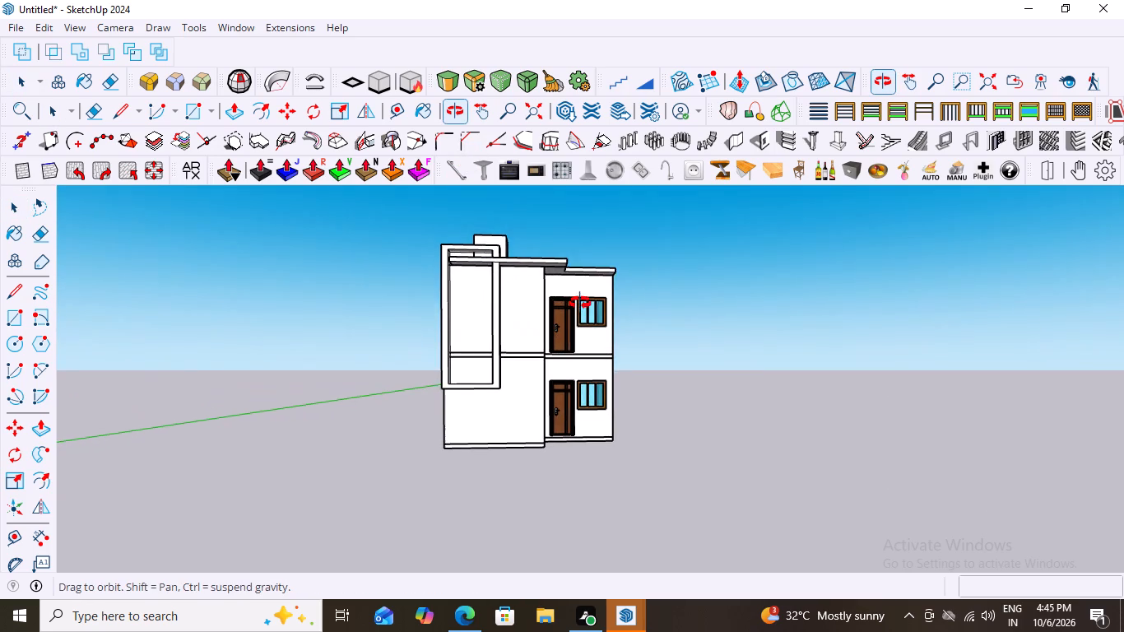
Move the rooftop box about 2' 11 1/8" across the roof toward the doors' side, clear of the front frame, and deselect it.
middle_drag(580, 303, 590, 482)
scroll(457, 263, up, 4)
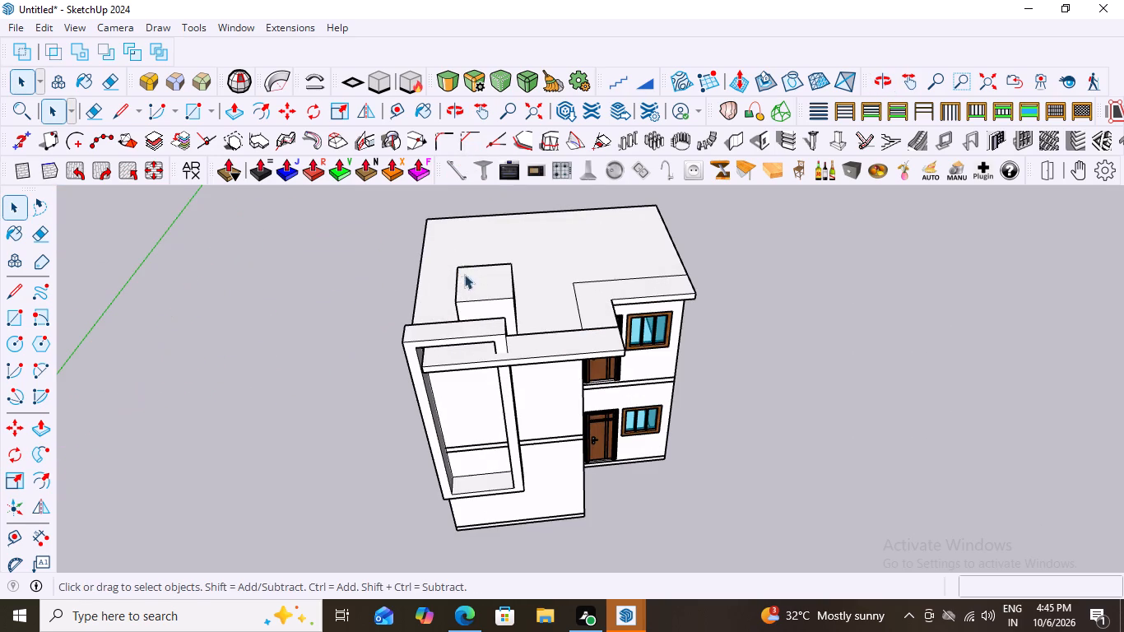
click(471, 290)
scroll(527, 351, up, 2)
key(m)
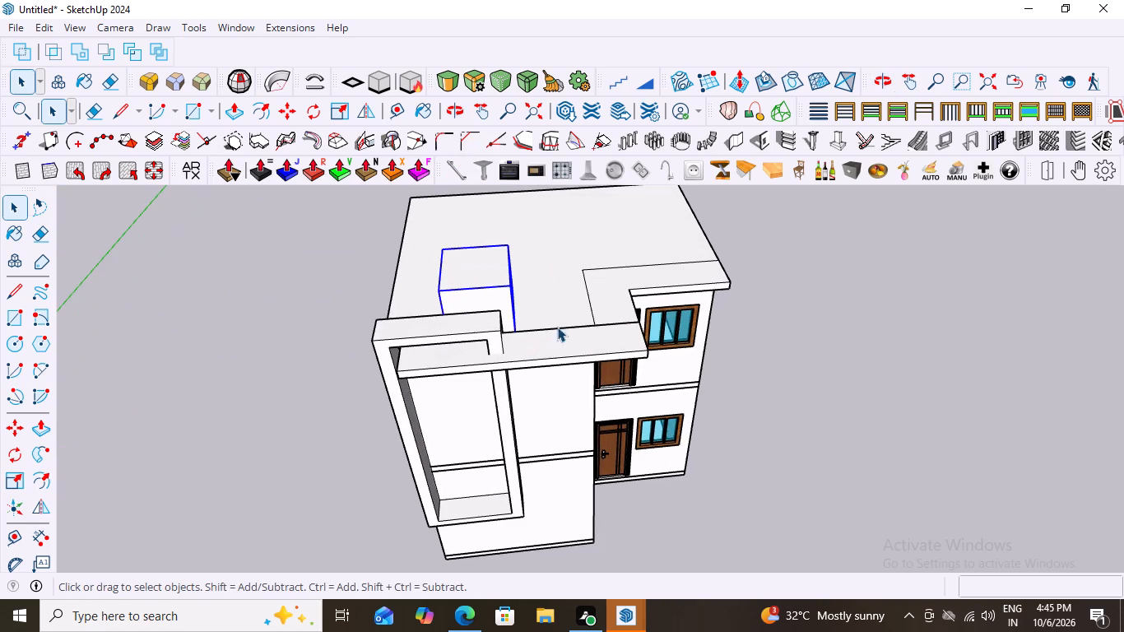
drag(517, 328, 527, 328)
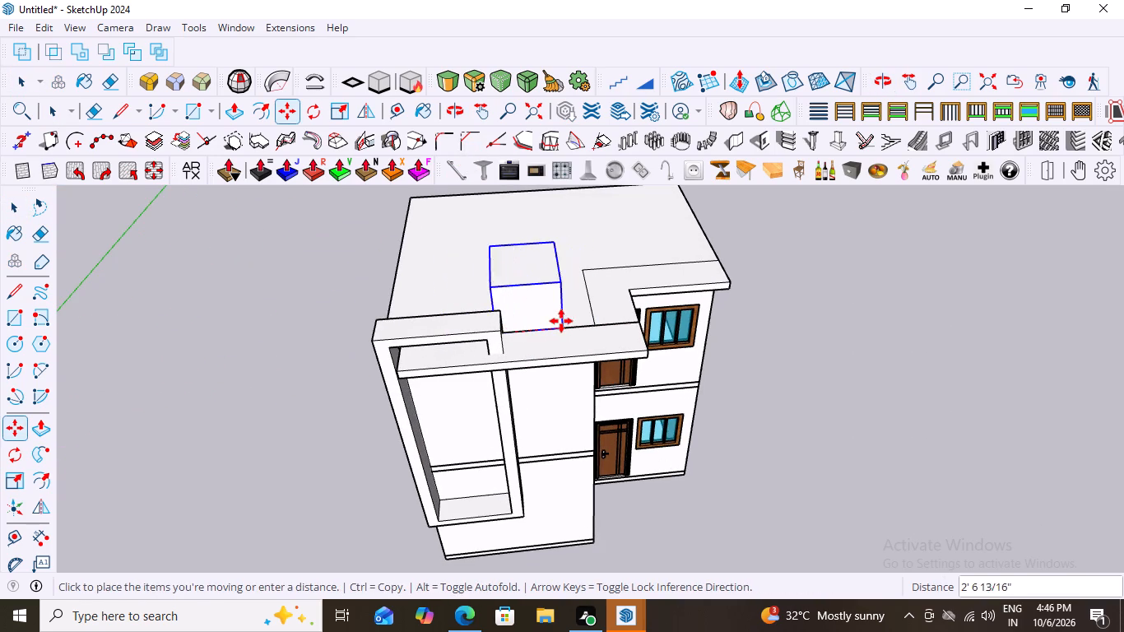
click(568, 321)
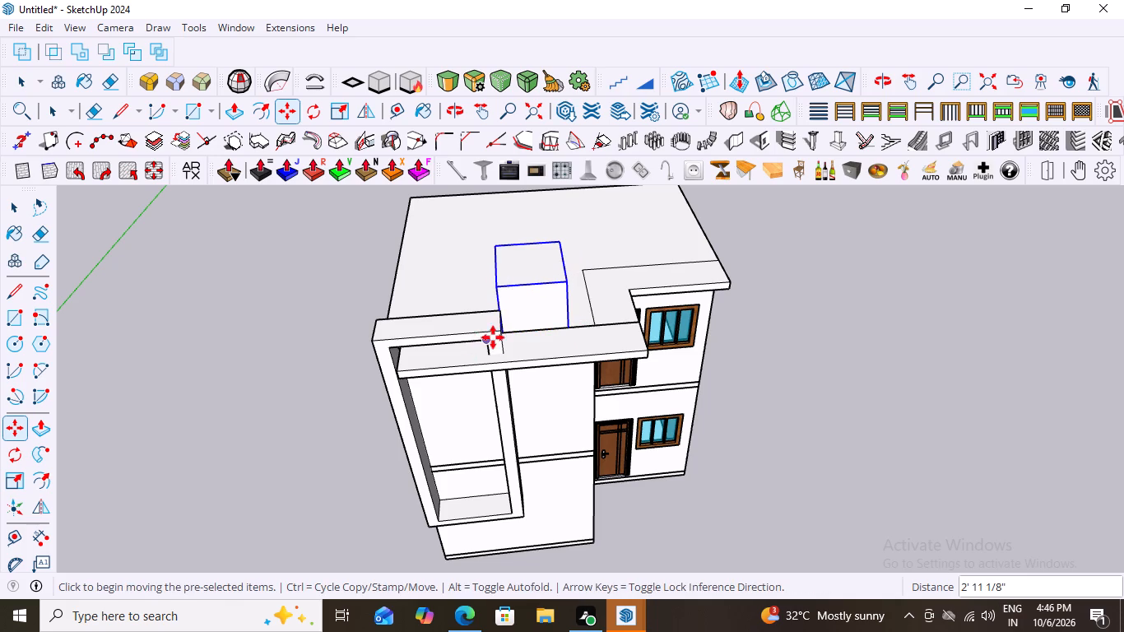
scroll(506, 336, up, 20)
scroll(506, 336, up, 5)
scroll(462, 290, down, 4)
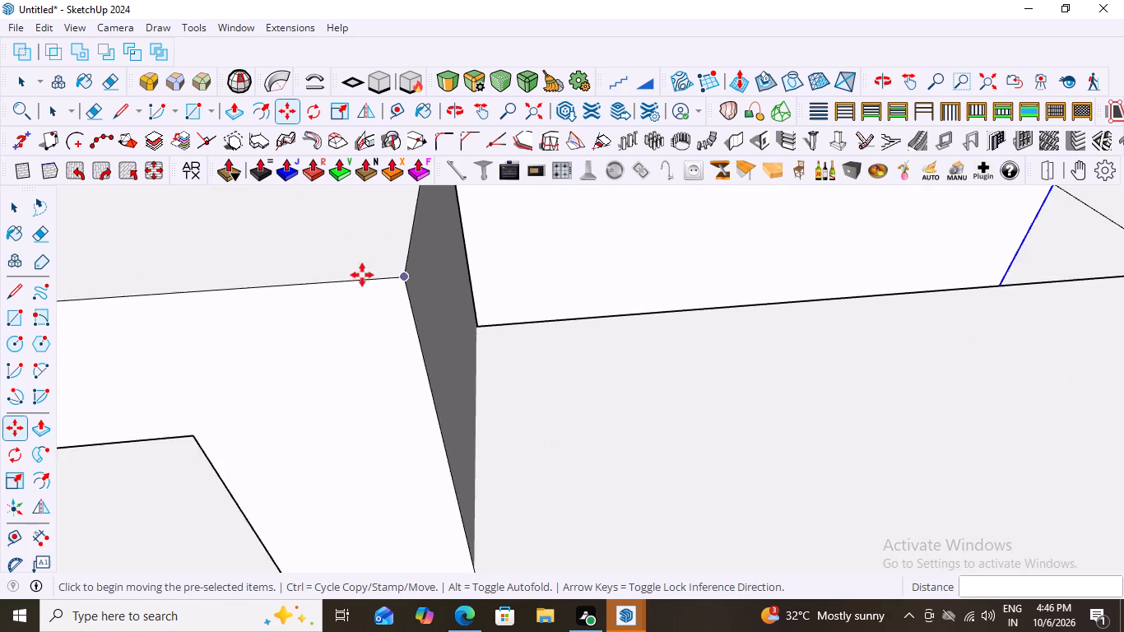
scroll(362, 275, down, 20)
scroll(362, 275, down, 11)
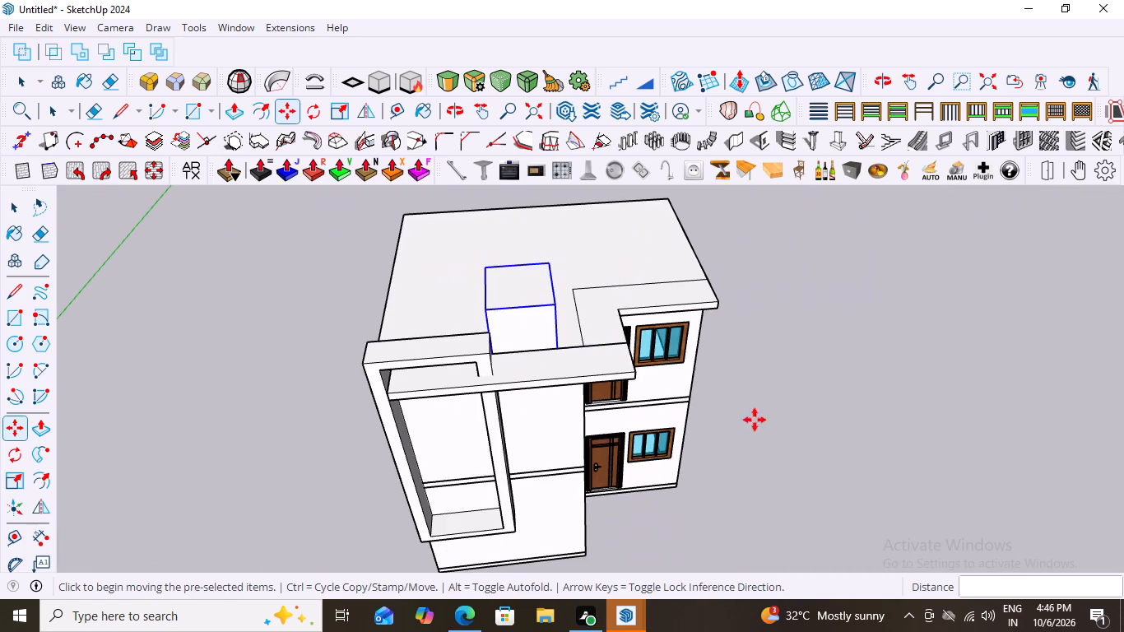
key(space)
click(815, 396)
middle_drag(559, 369, 555, 223)
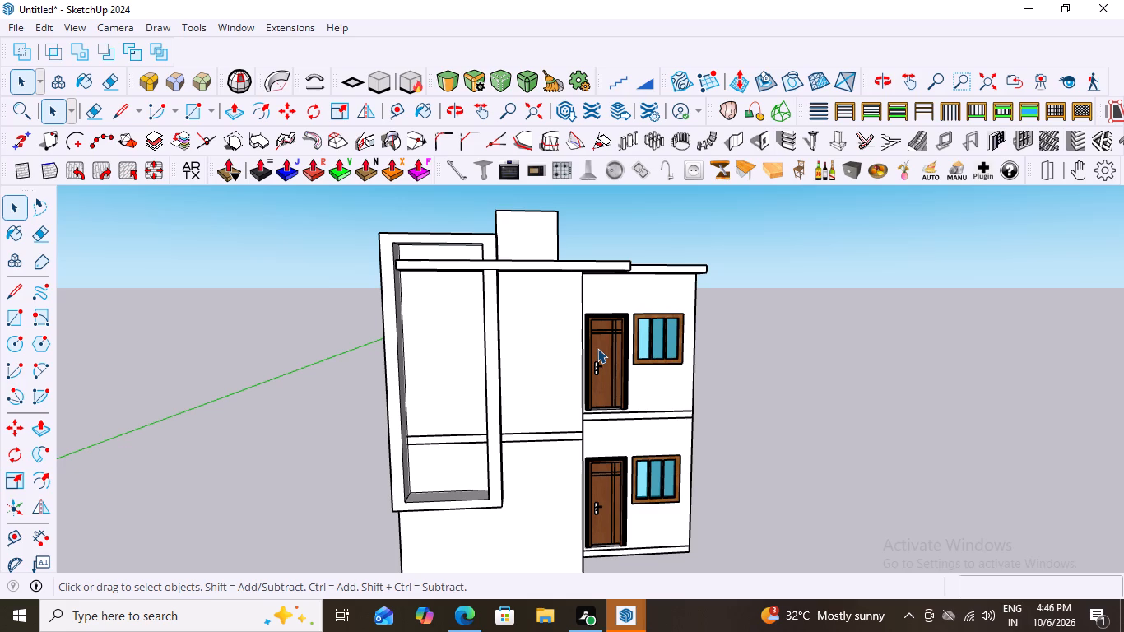
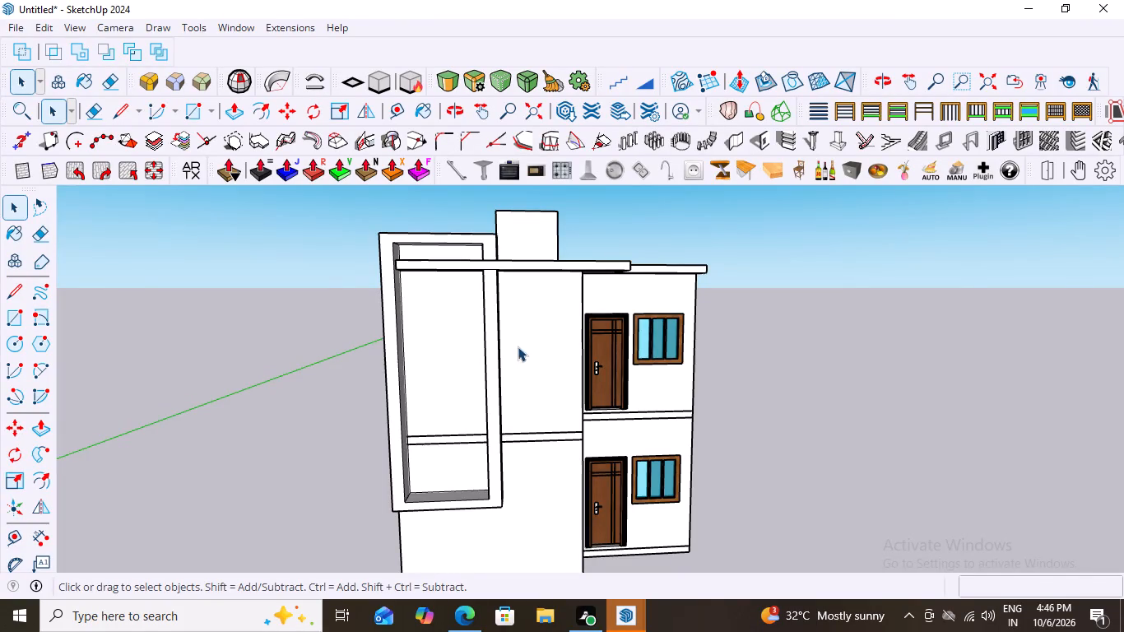
Examine the two-storey house's front facade, projecting frame and roof slab from above and from eye level.
scroll(536, 325, down, 3)
middle_drag(458, 284, 484, 305)
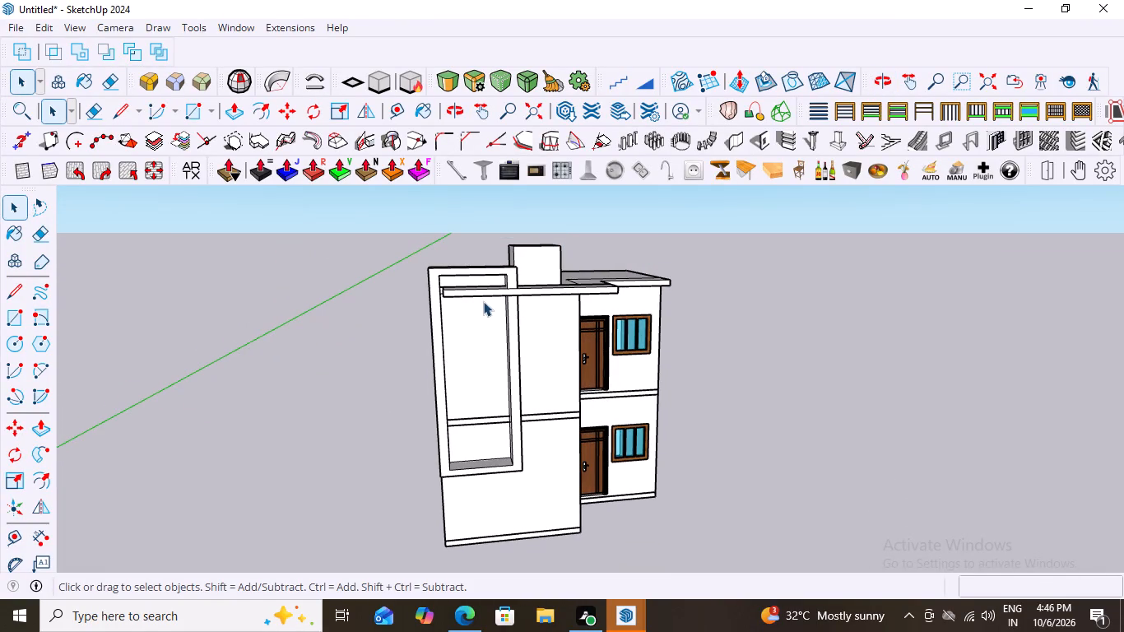
middle_drag(596, 314, 498, 263)
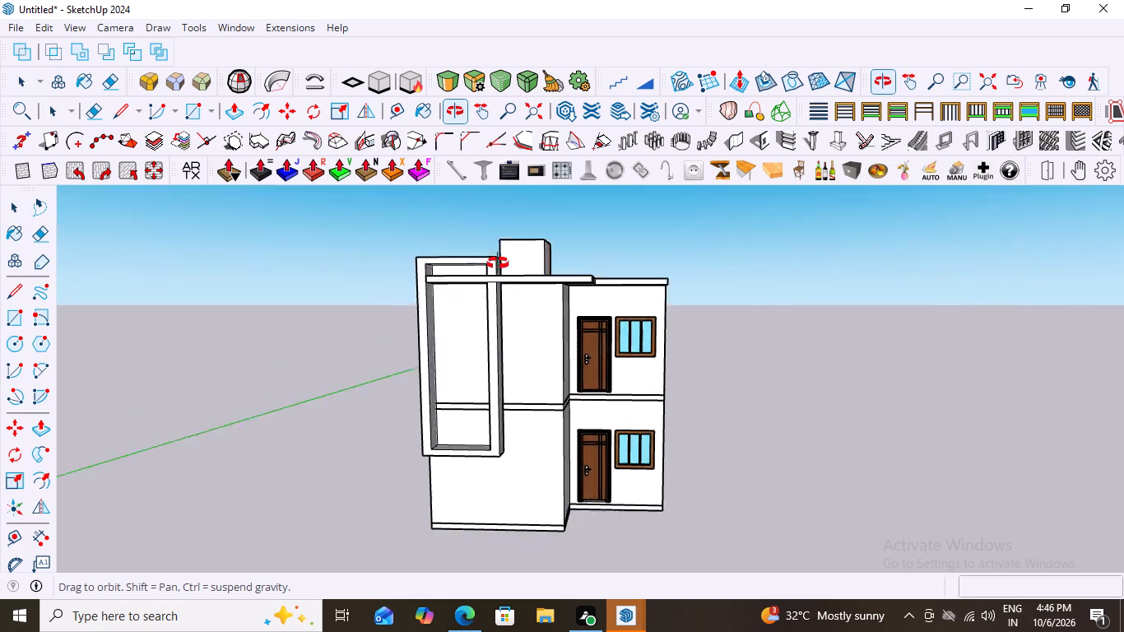
middle_drag(498, 263, 615, 458)
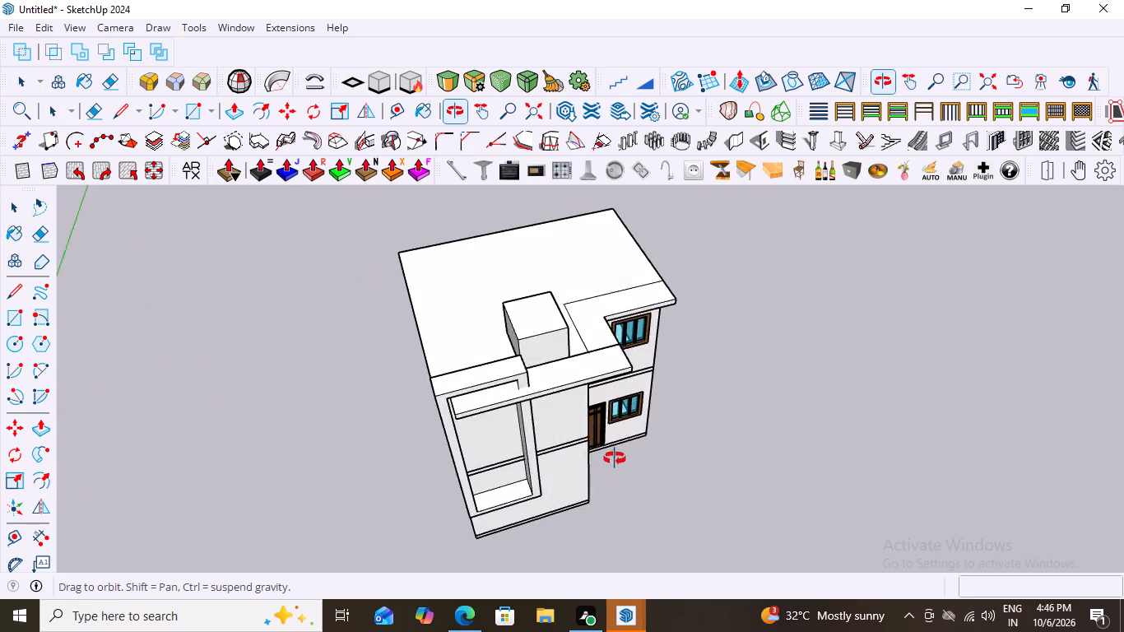
middle_drag(615, 458, 534, 330)
scroll(489, 309, down, 2)
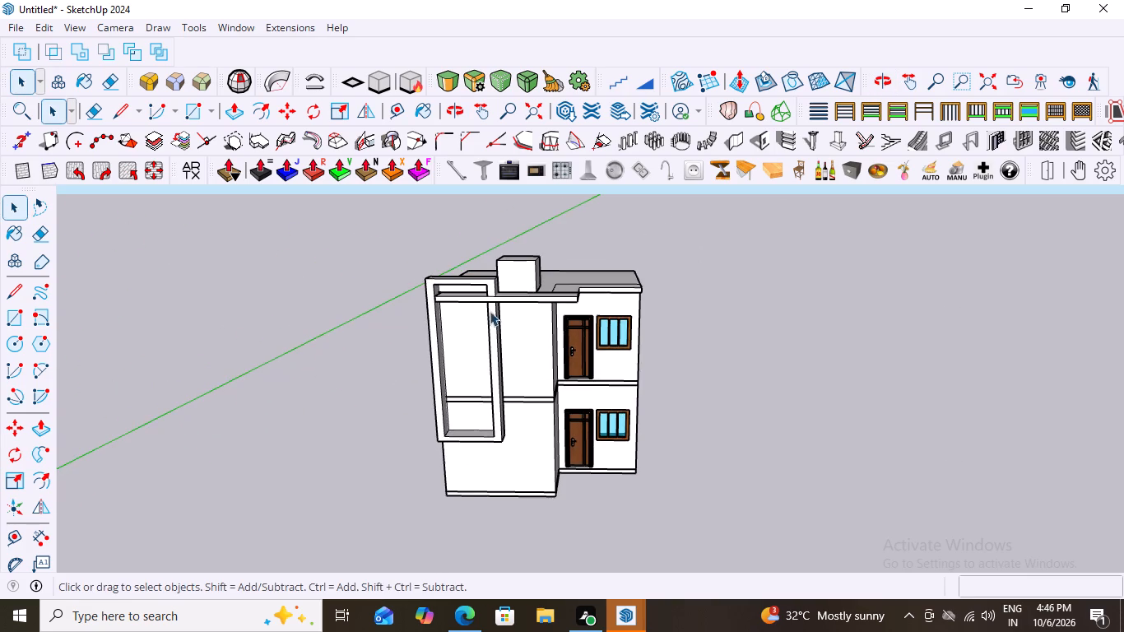
middle_drag(490, 304, 521, 278)
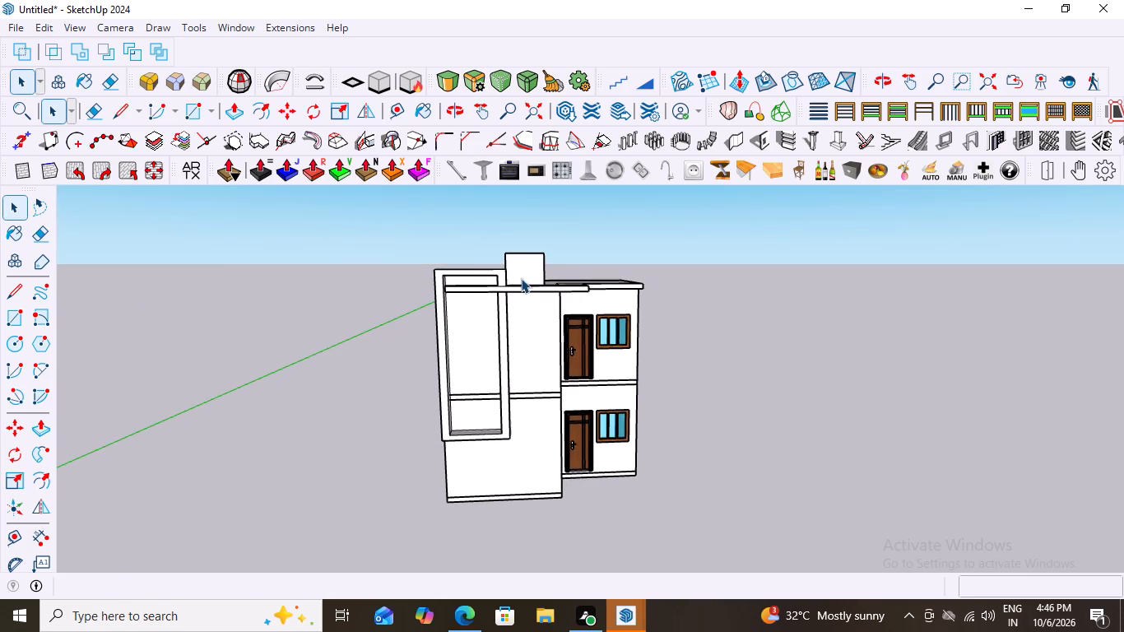
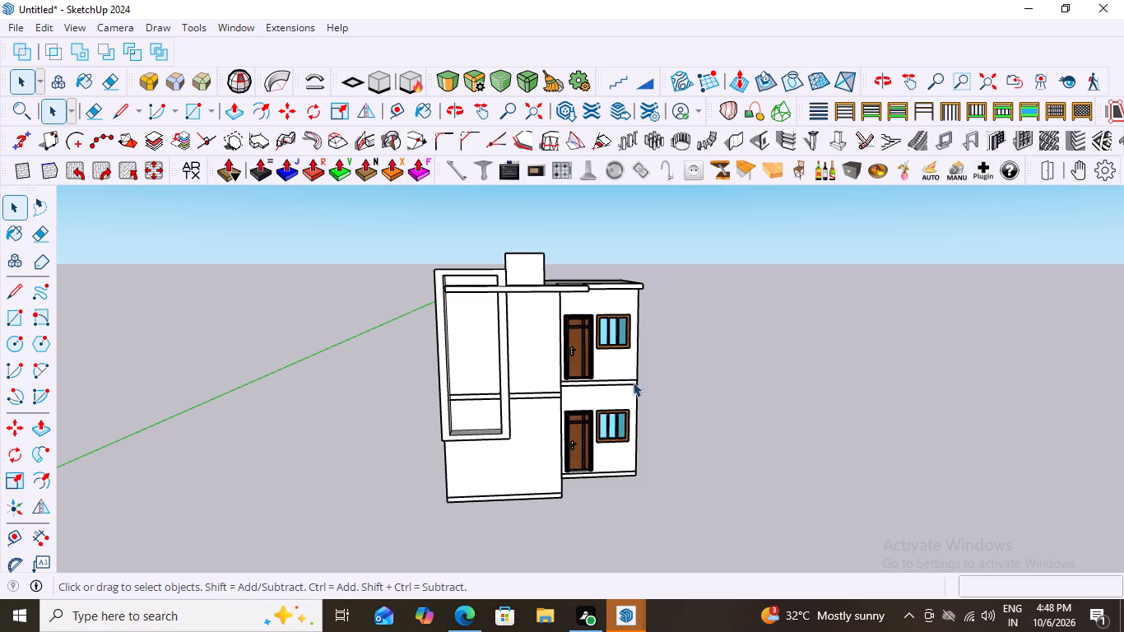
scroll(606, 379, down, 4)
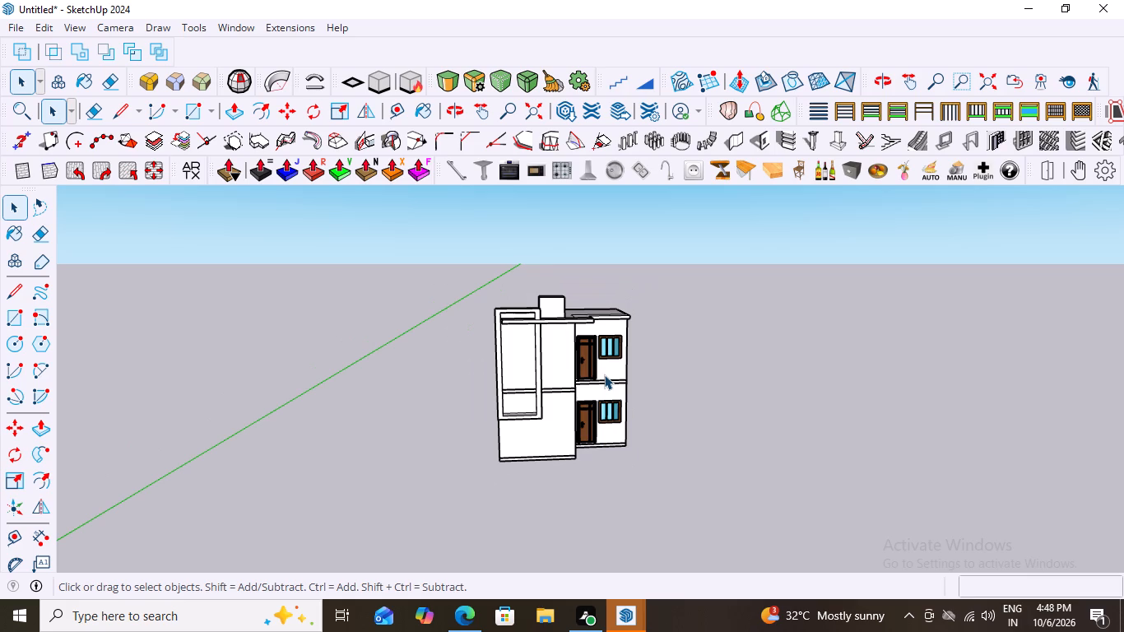
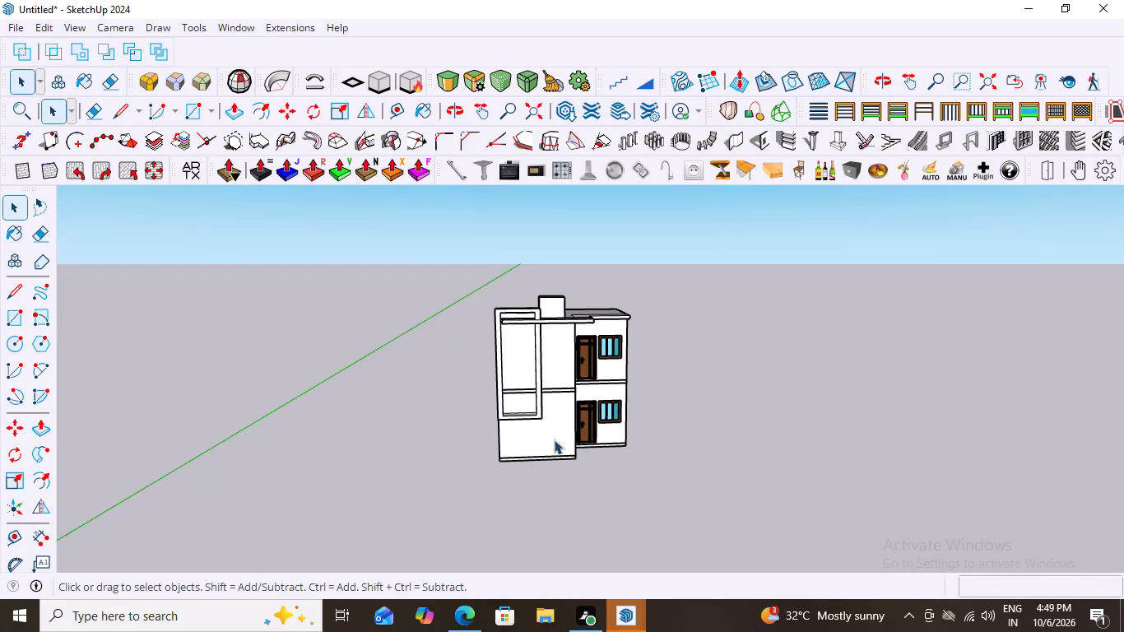
Examine the house from the front, side and above, checking the projecting frame, roof slab, doors and windows.
scroll(564, 410, down, 3)
scroll(536, 371, up, 6)
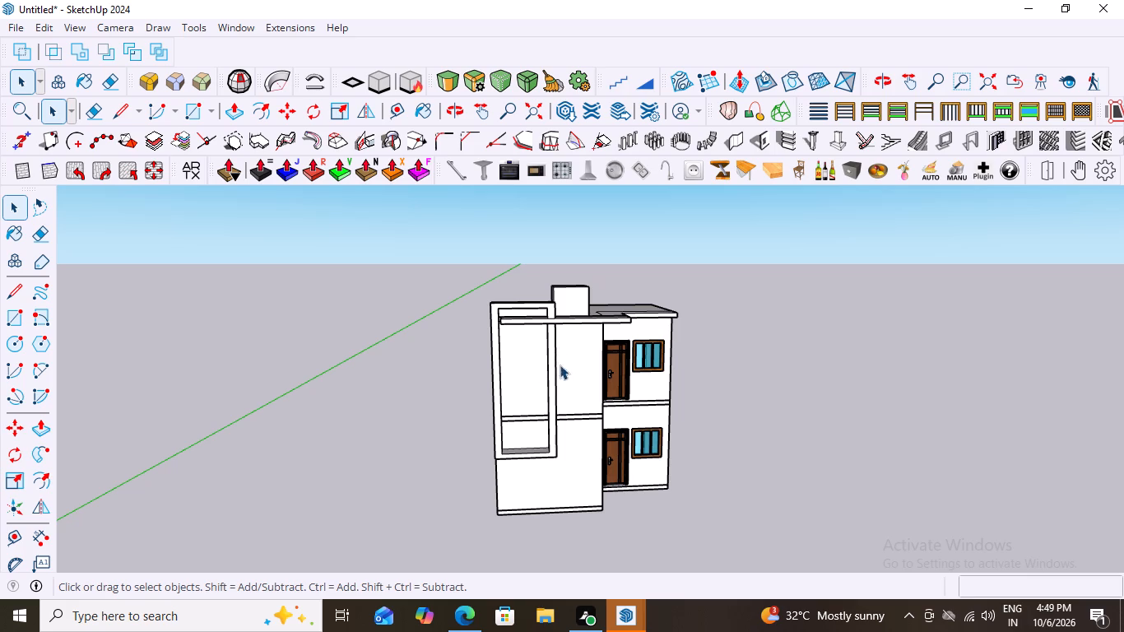
scroll(474, 349, down, 4)
scroll(611, 342, up, 3)
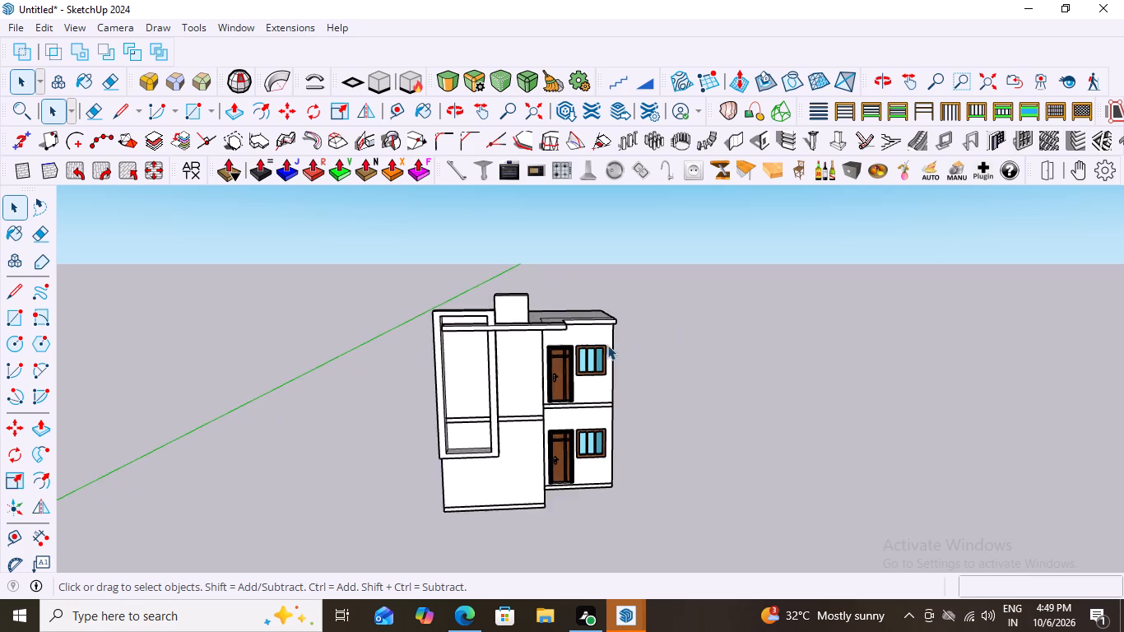
scroll(606, 350, up, 2)
middle_click(441, 337)
scroll(440, 337, down, 2)
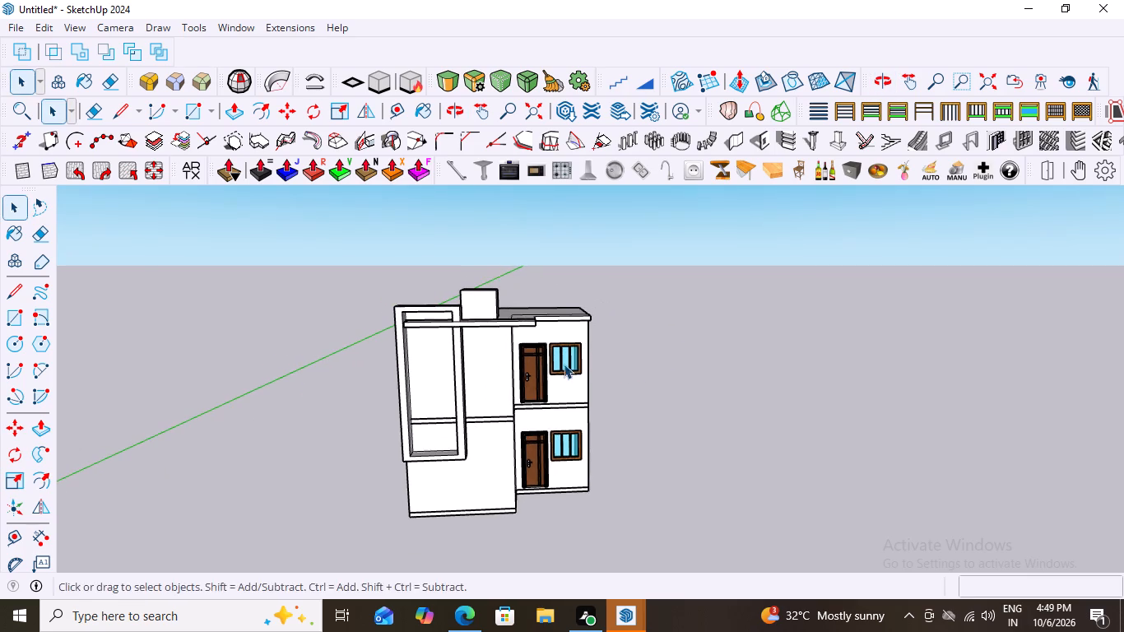
middle_drag(538, 360, 523, 331)
scroll(521, 330, up, 1)
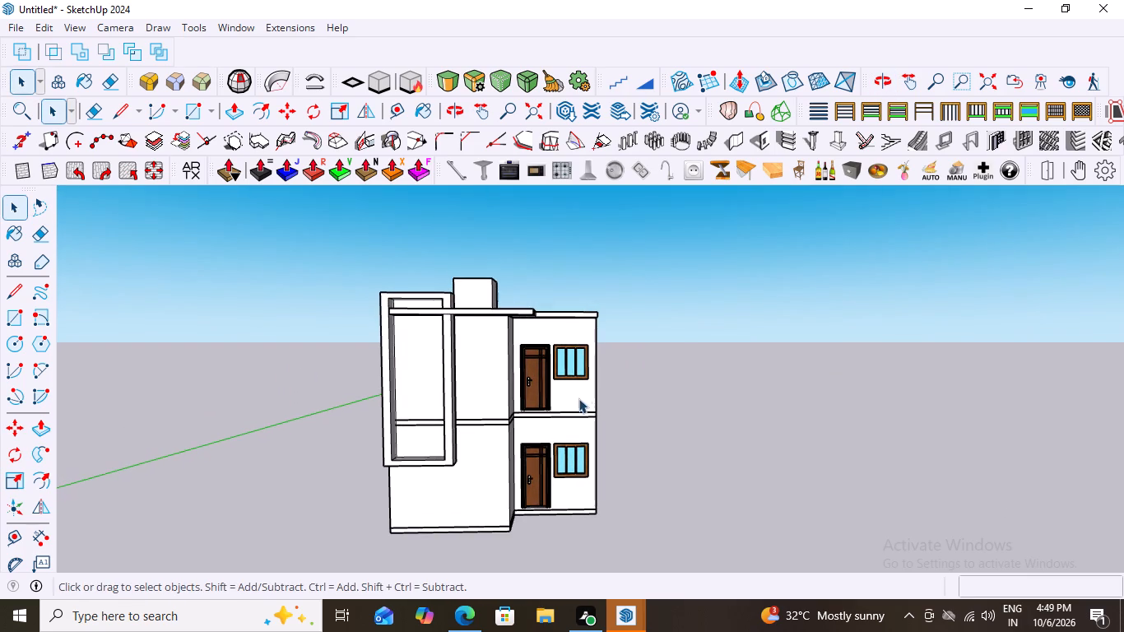
scroll(513, 373, up, 5)
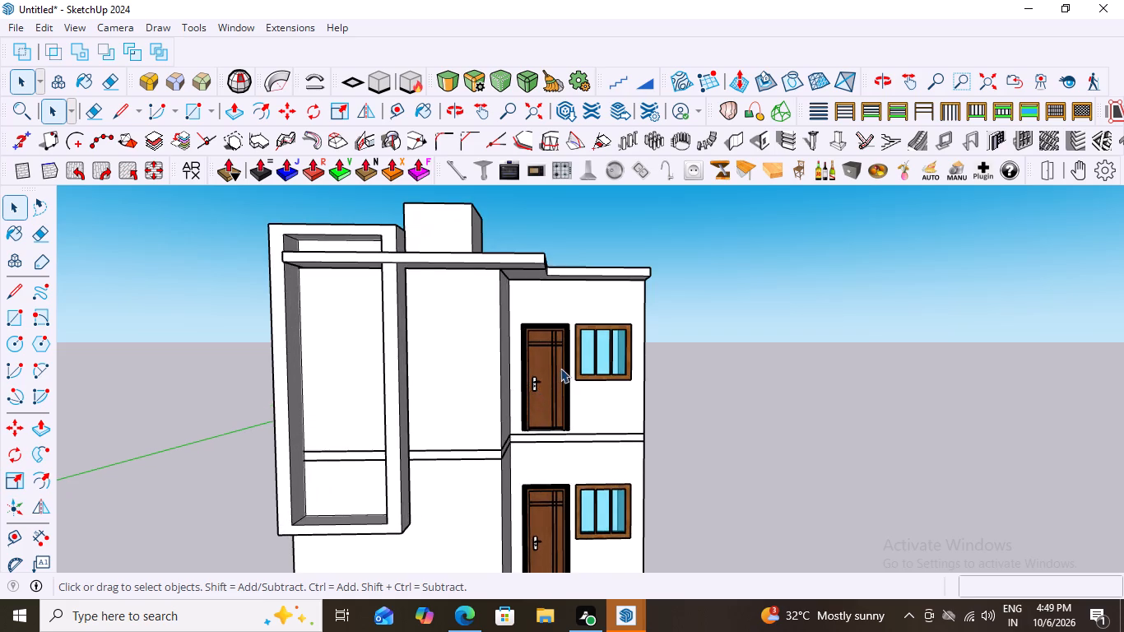
scroll(560, 368, down, 11)
scroll(550, 495, up, 3)
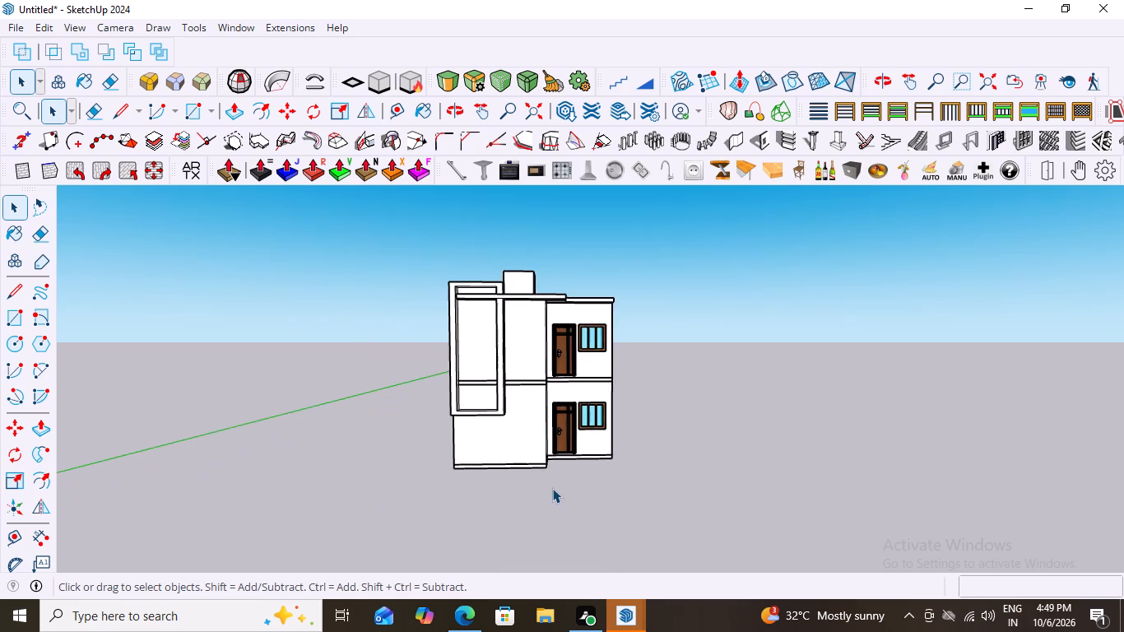
scroll(550, 481, up, 3)
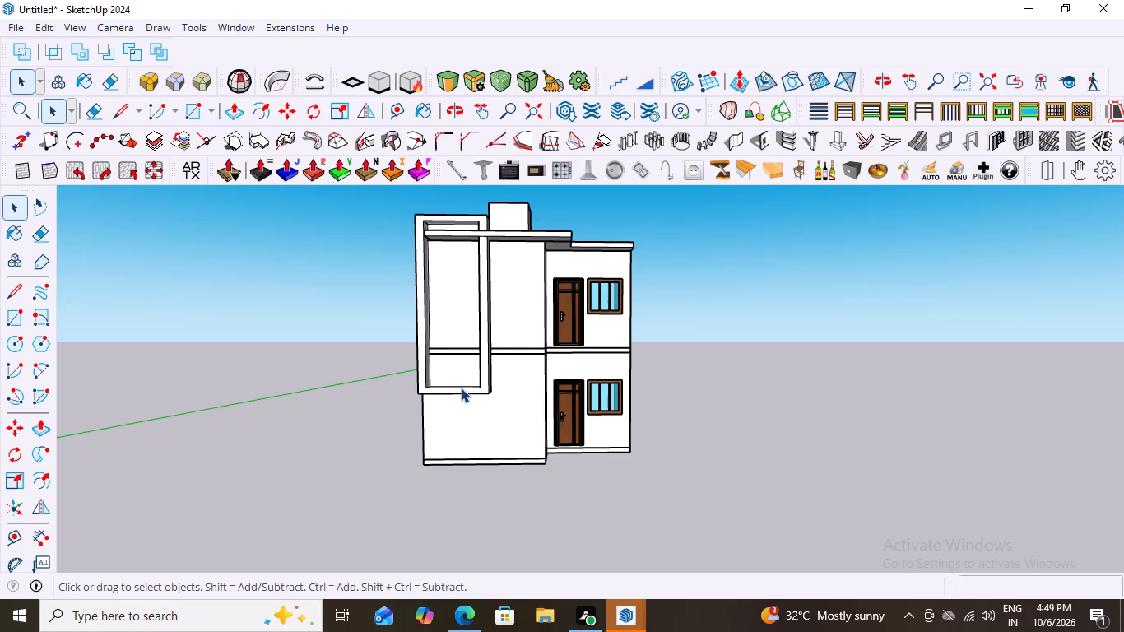
scroll(461, 388, down, 2)
middle_drag(462, 319, 444, 448)
middle_drag(473, 462, 652, 443)
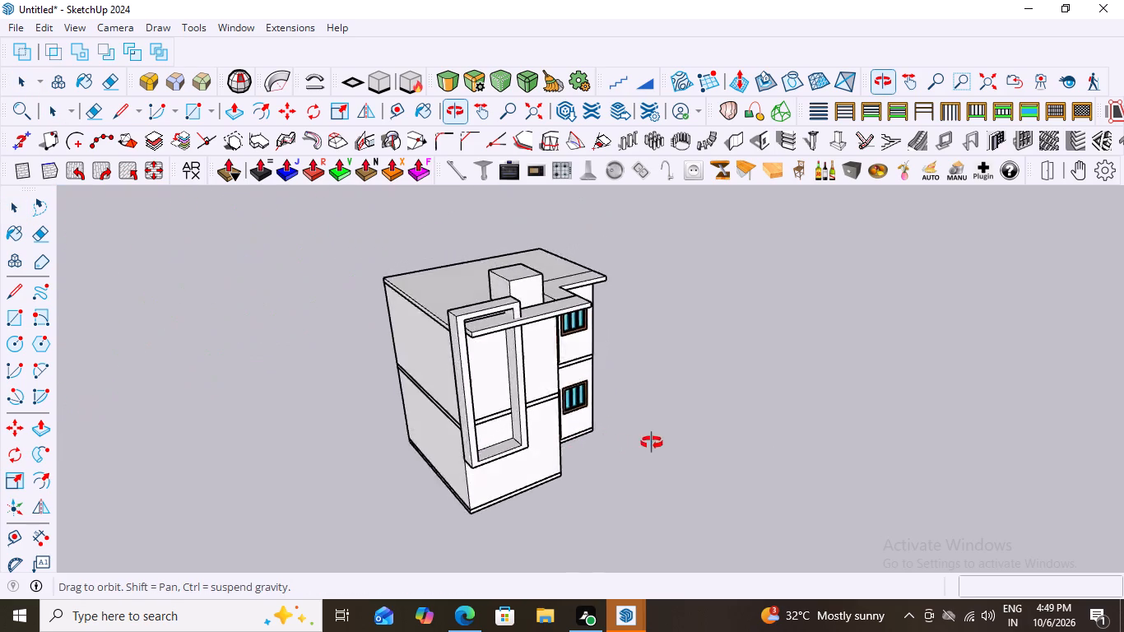
middle_drag(652, 443, 455, 360)
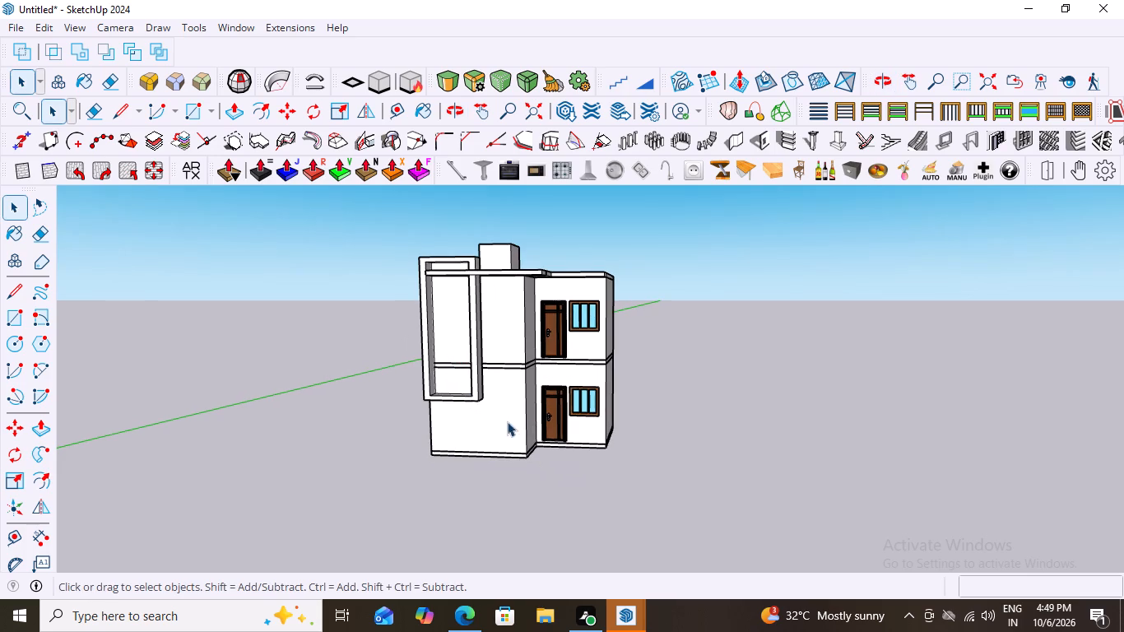
scroll(487, 344, down, 2)
middle_drag(574, 361, 727, 421)
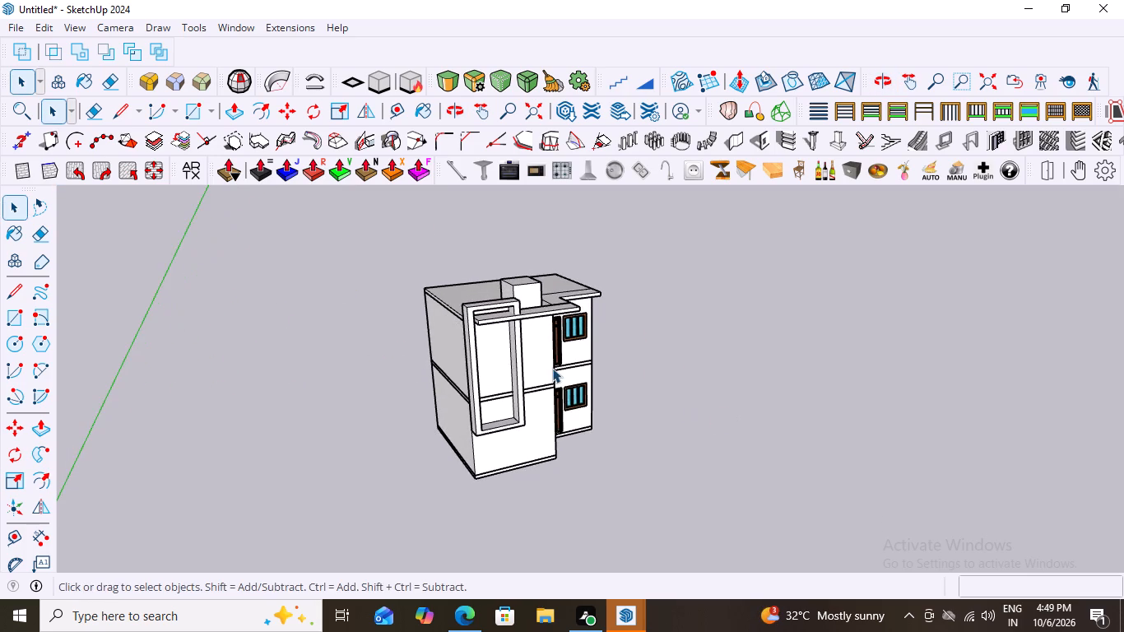
scroll(509, 355, up, 2)
middle_drag(531, 353, 490, 295)
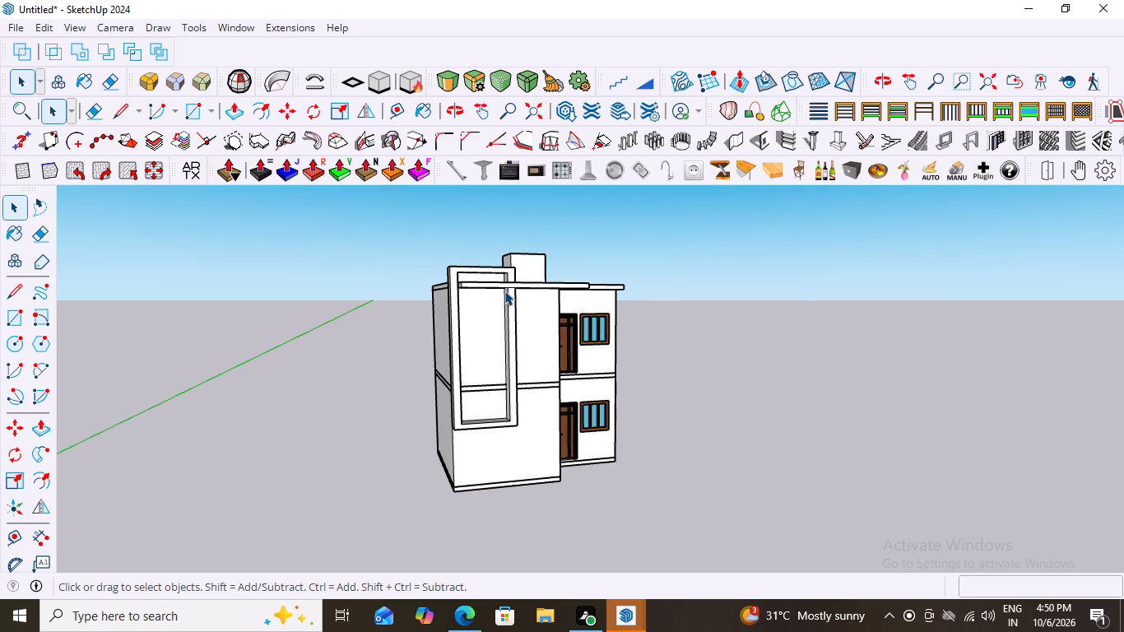
scroll(321, 472, down, 4)
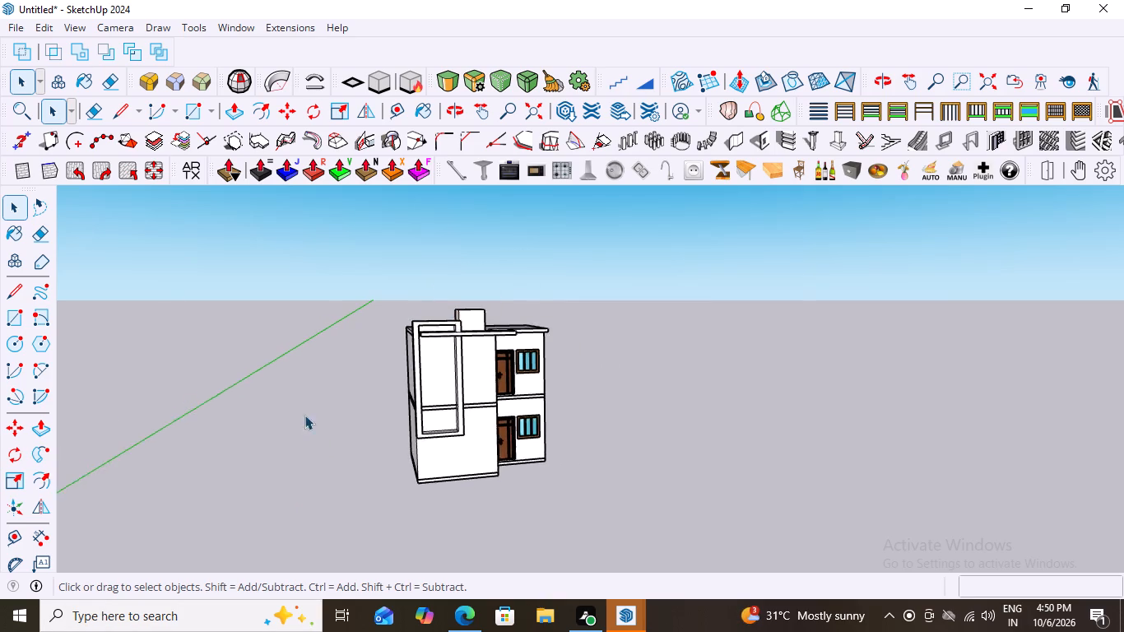
scroll(304, 415, down, 2)
middle_drag(458, 421, 413, 523)
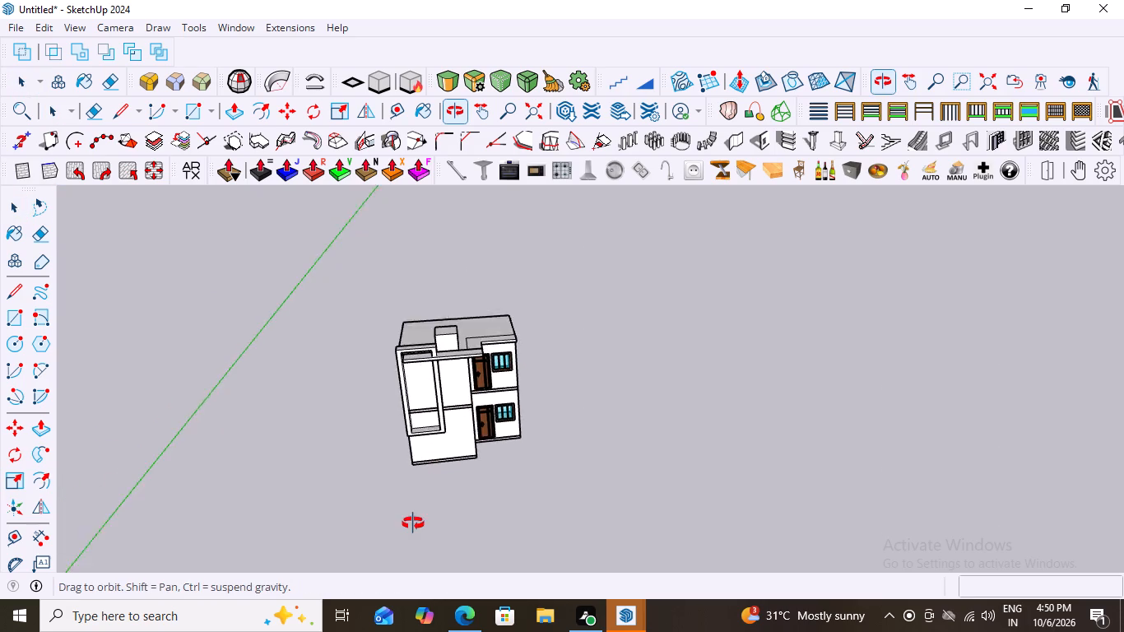
middle_drag(413, 523, 412, 526)
scroll(430, 393, up, 6)
scroll(355, 404, down, 6)
middle_drag(420, 402, 506, 365)
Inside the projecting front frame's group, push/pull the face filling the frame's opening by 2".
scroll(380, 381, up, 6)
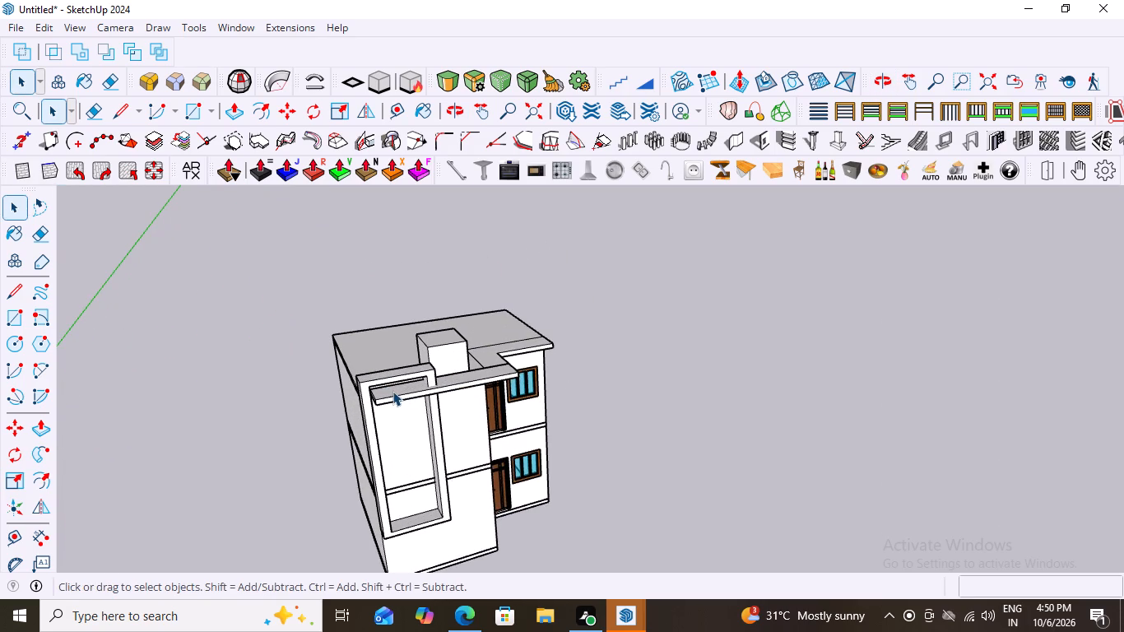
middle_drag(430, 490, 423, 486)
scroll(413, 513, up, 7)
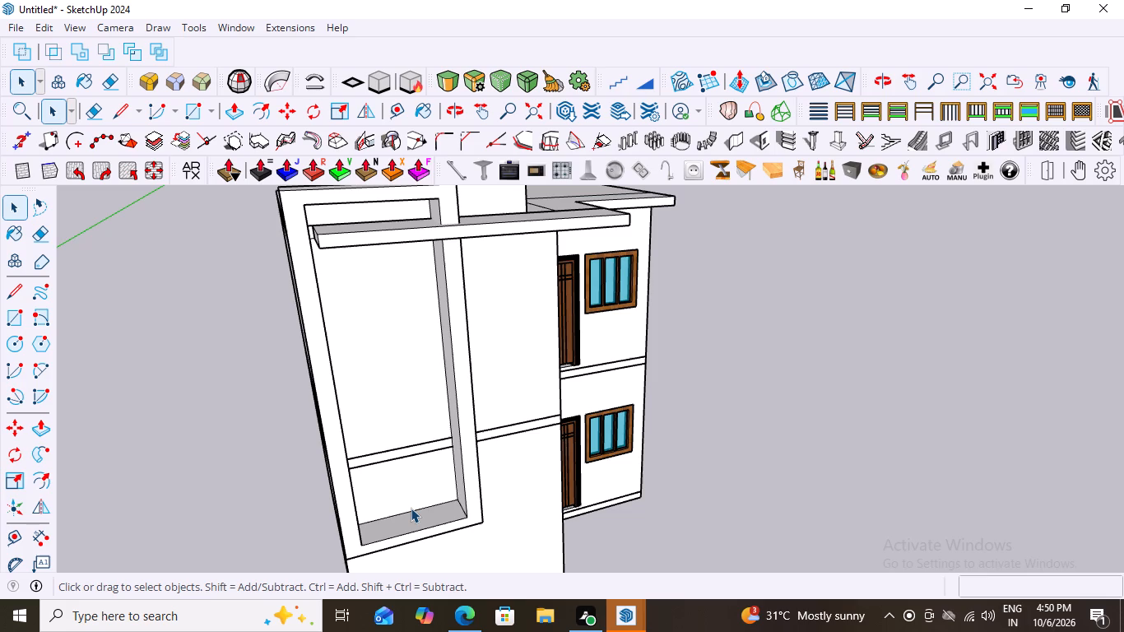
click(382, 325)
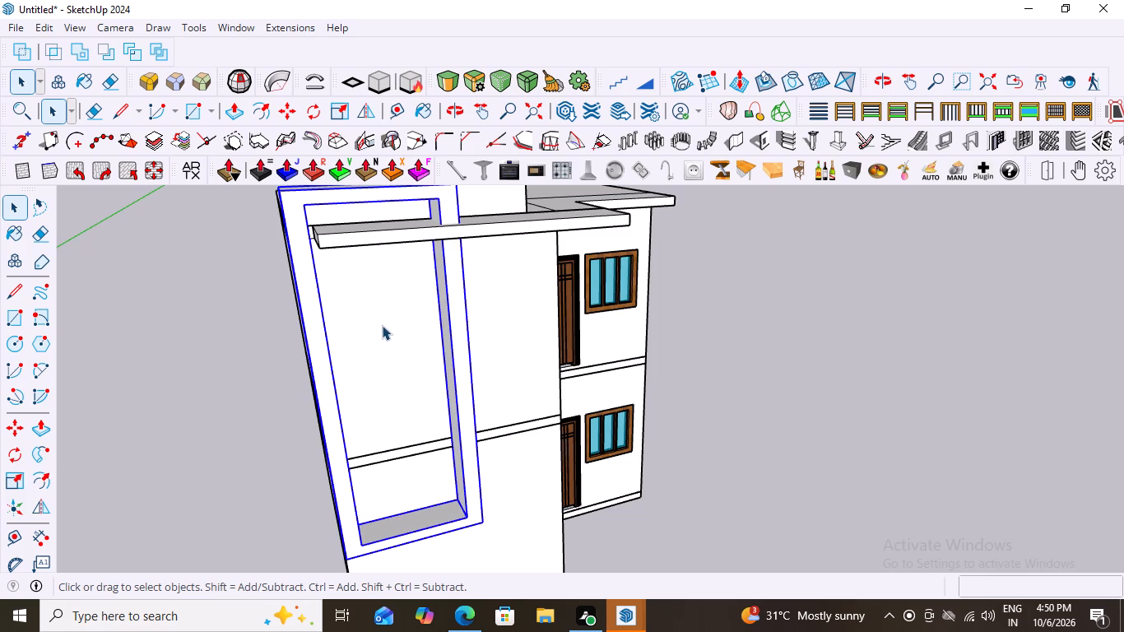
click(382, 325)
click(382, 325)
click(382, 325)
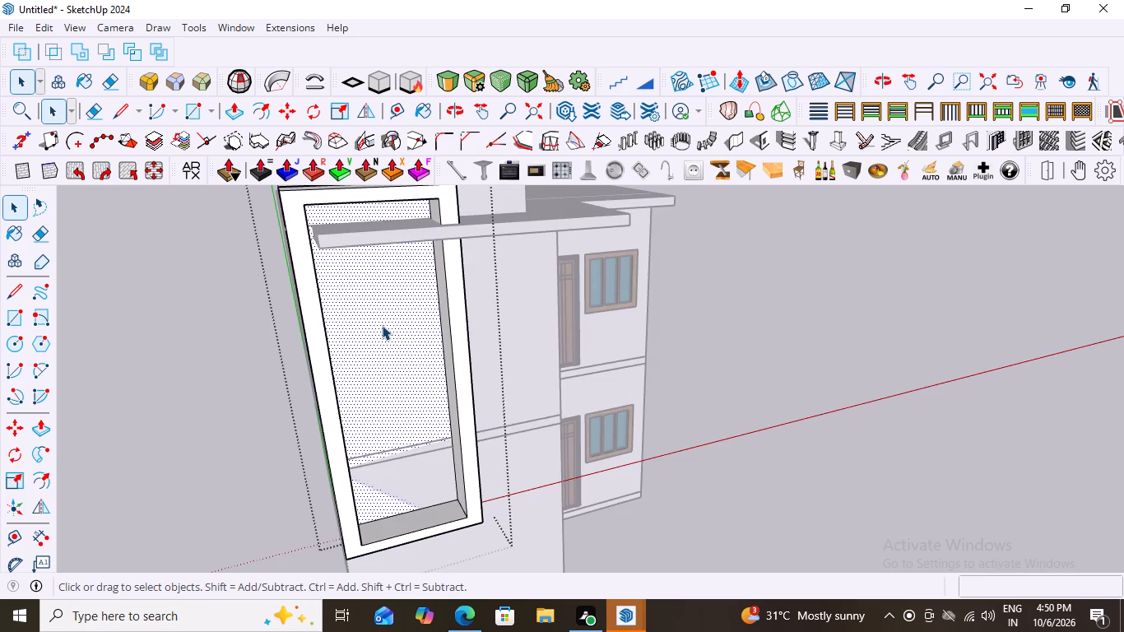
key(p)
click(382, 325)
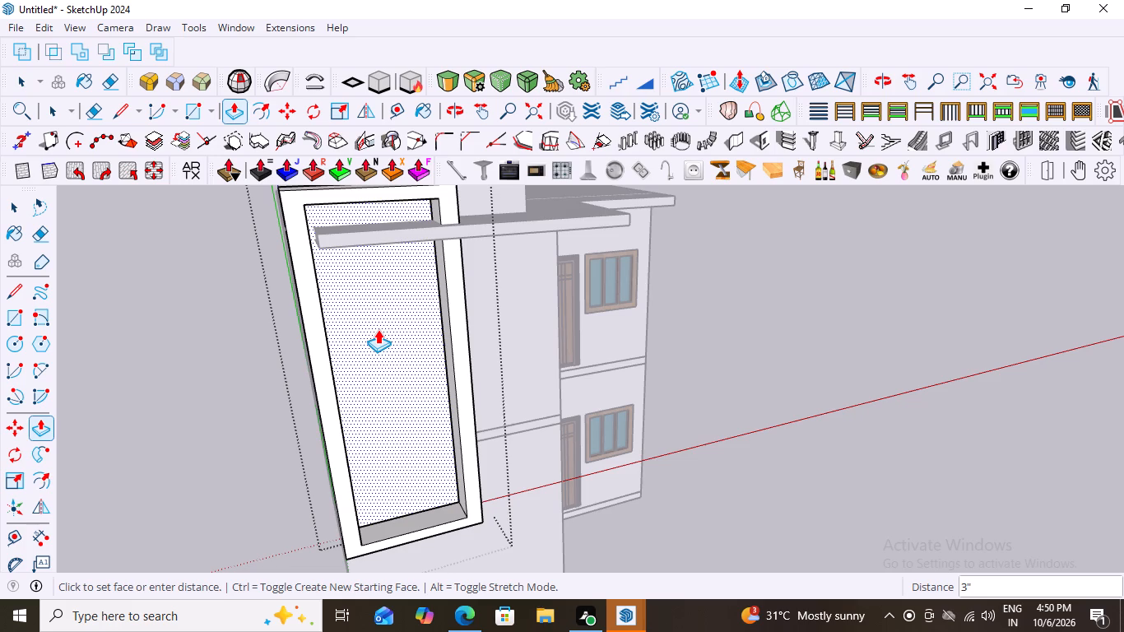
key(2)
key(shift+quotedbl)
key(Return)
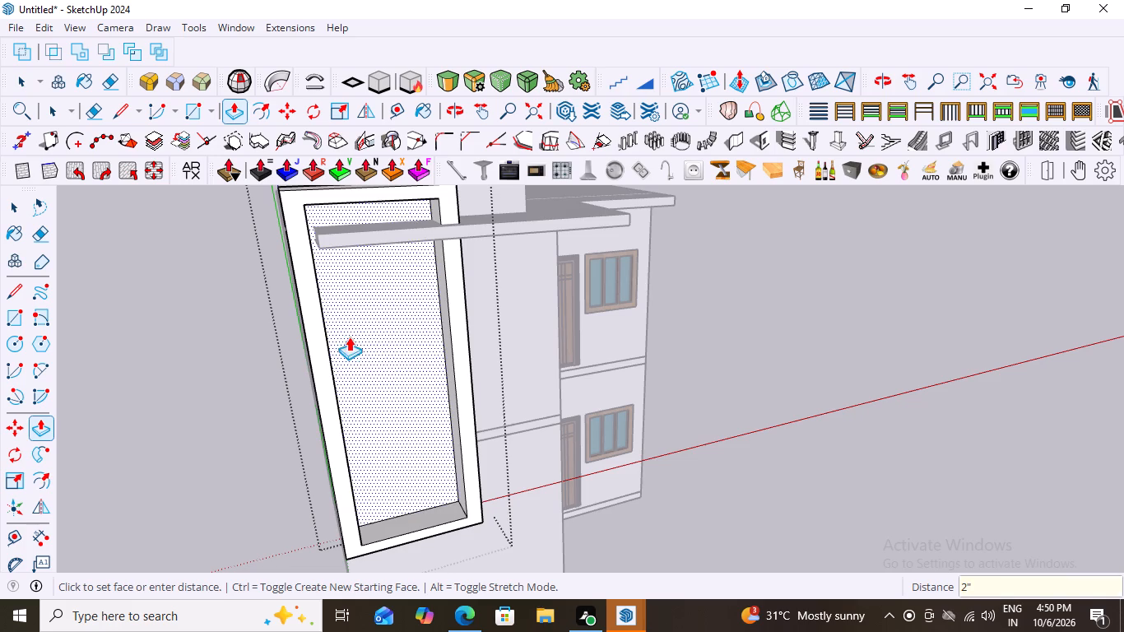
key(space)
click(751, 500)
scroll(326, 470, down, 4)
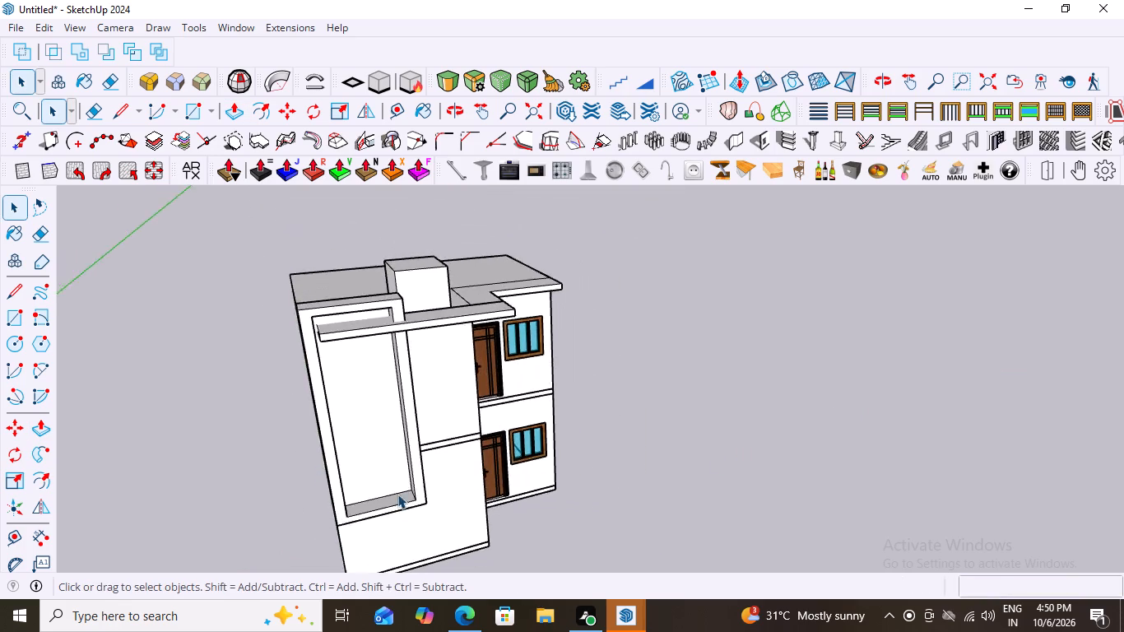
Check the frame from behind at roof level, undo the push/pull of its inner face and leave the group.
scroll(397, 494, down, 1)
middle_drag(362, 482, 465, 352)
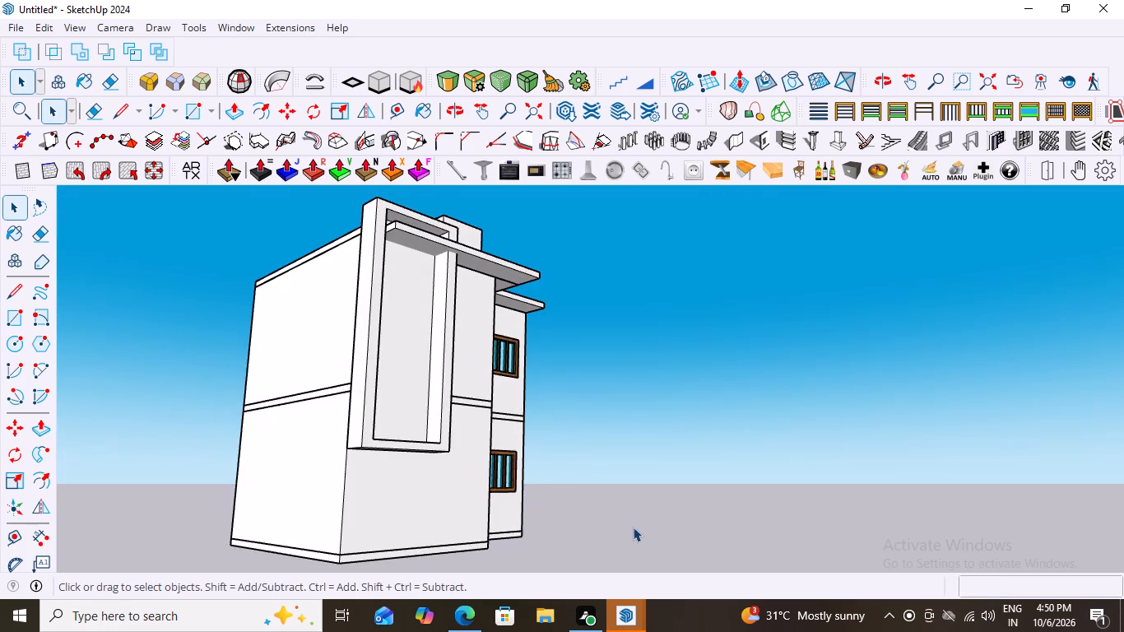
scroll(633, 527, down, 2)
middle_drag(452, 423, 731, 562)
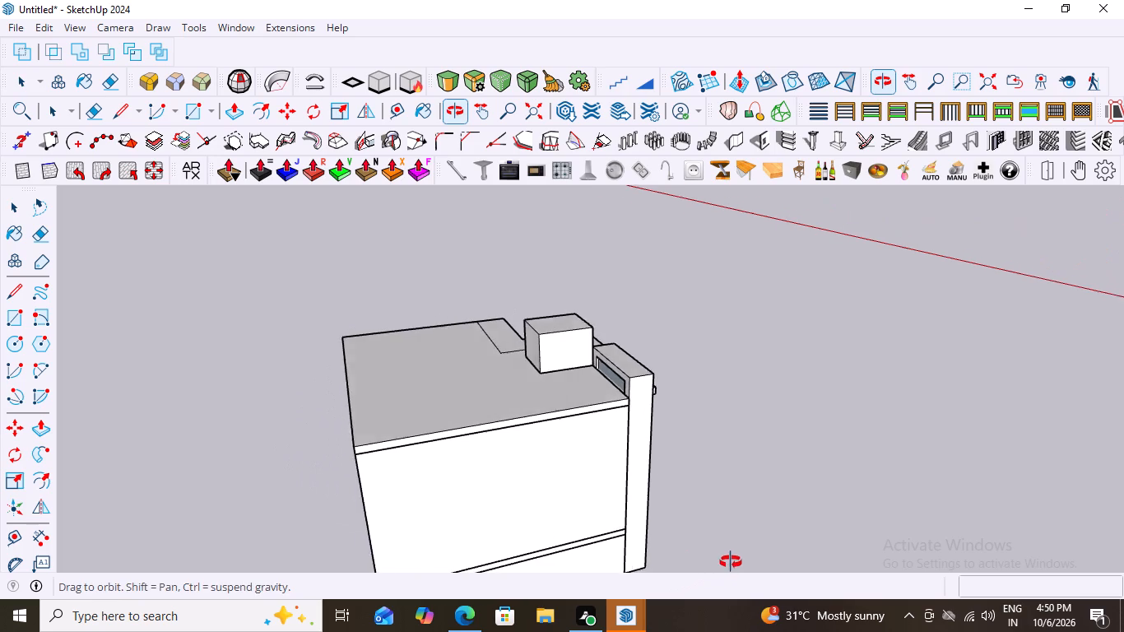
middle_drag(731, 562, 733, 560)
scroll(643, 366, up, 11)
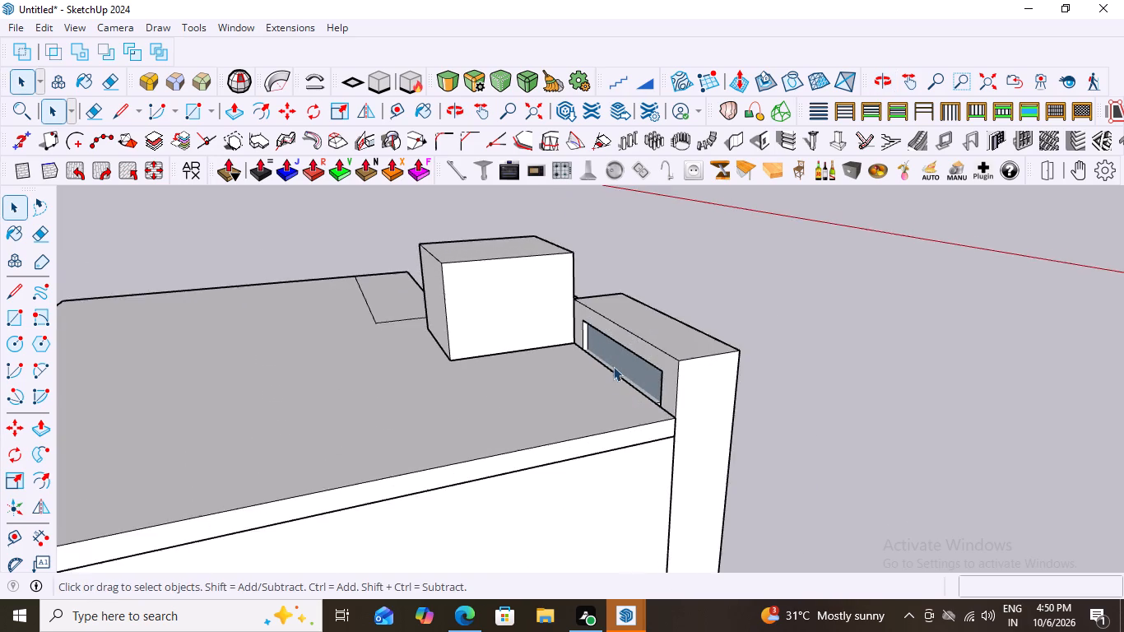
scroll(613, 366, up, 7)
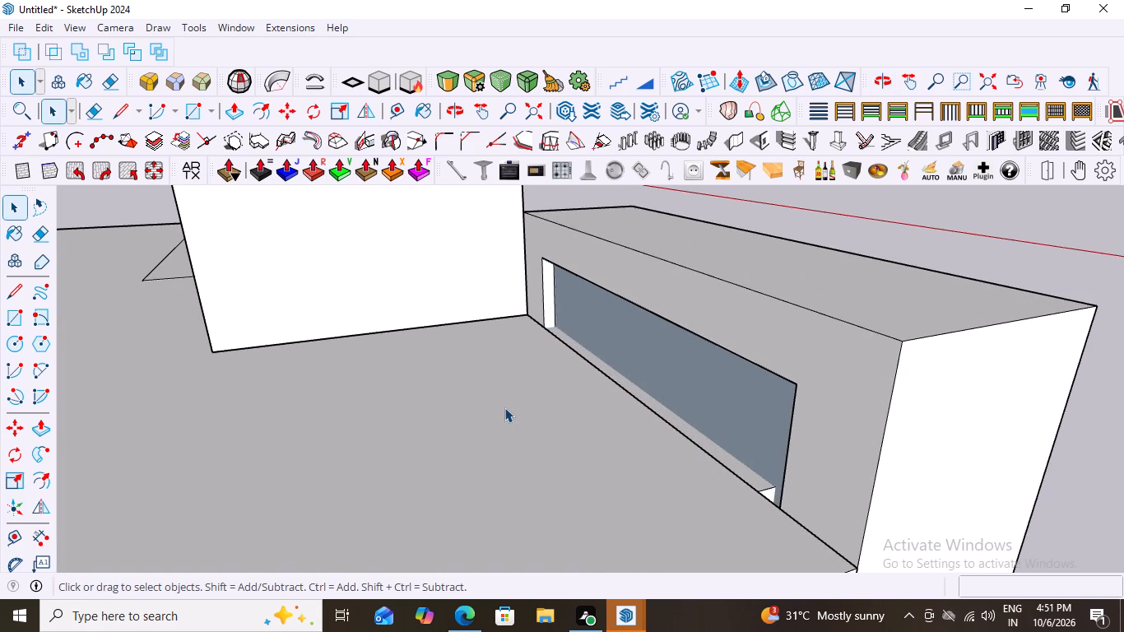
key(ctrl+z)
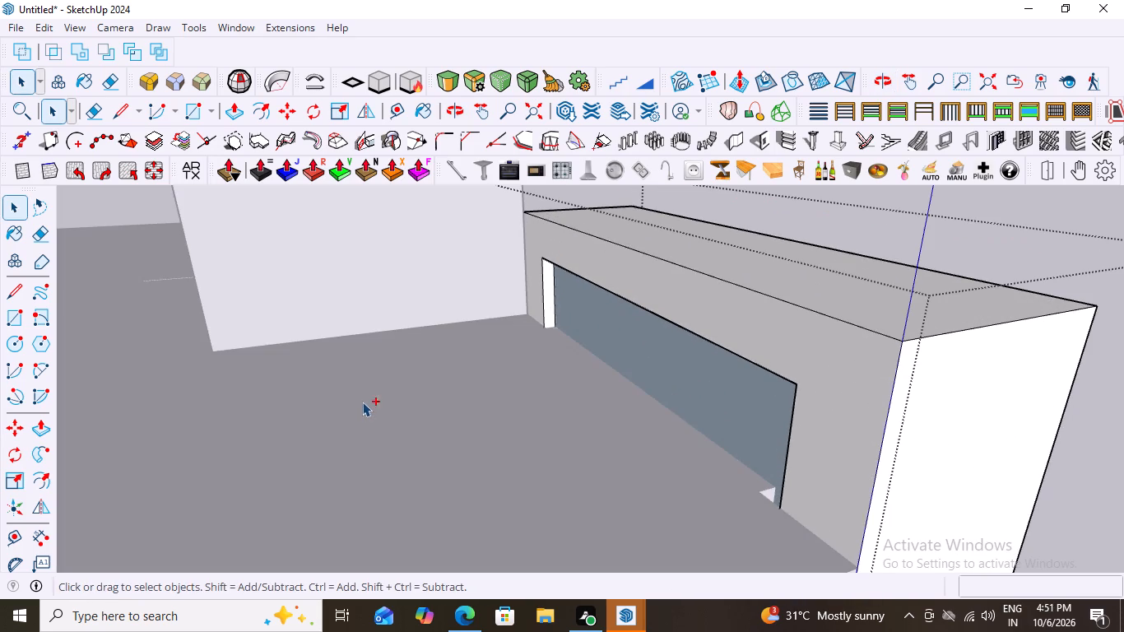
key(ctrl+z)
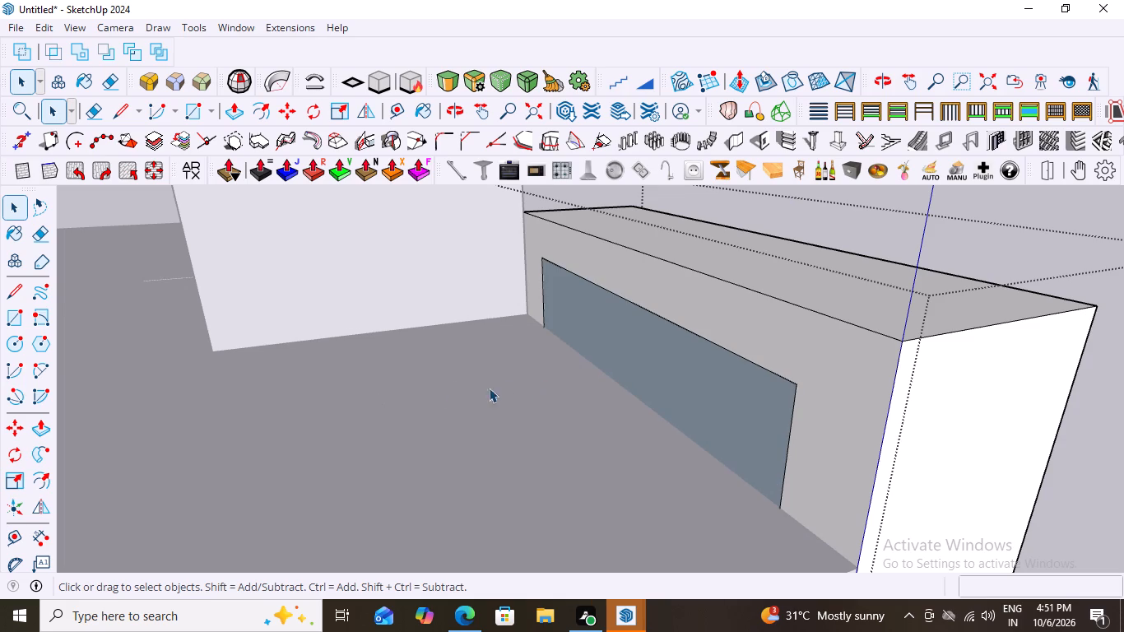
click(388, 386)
Examine the house from the front and above, focusing on the opening of the projecting front frame.
scroll(263, 387, down, 8)
middle_drag(692, 568, 352, 468)
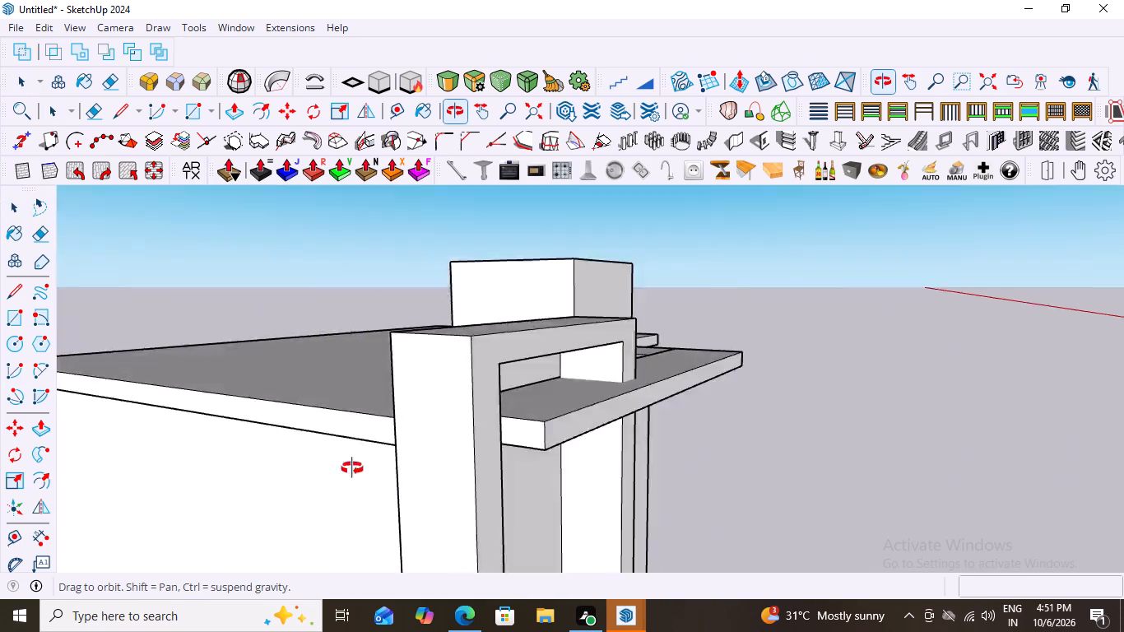
middle_drag(352, 468, 258, 442)
scroll(312, 463, down, 2)
scroll(498, 337, down, 10)
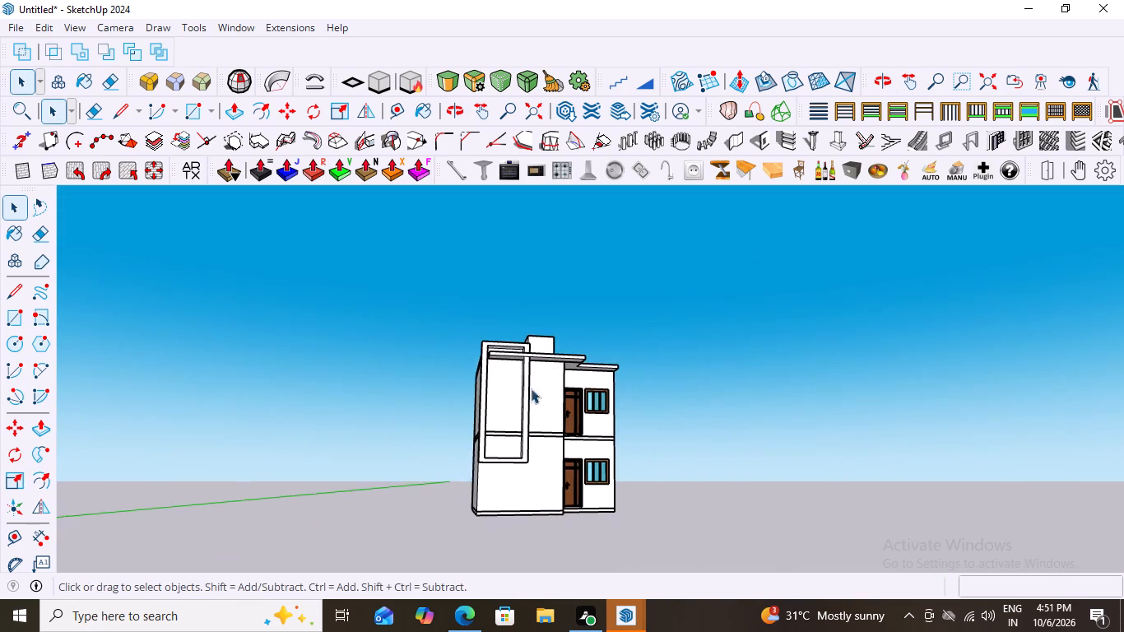
middle_drag(490, 439, 500, 570)
scroll(509, 458, up, 3)
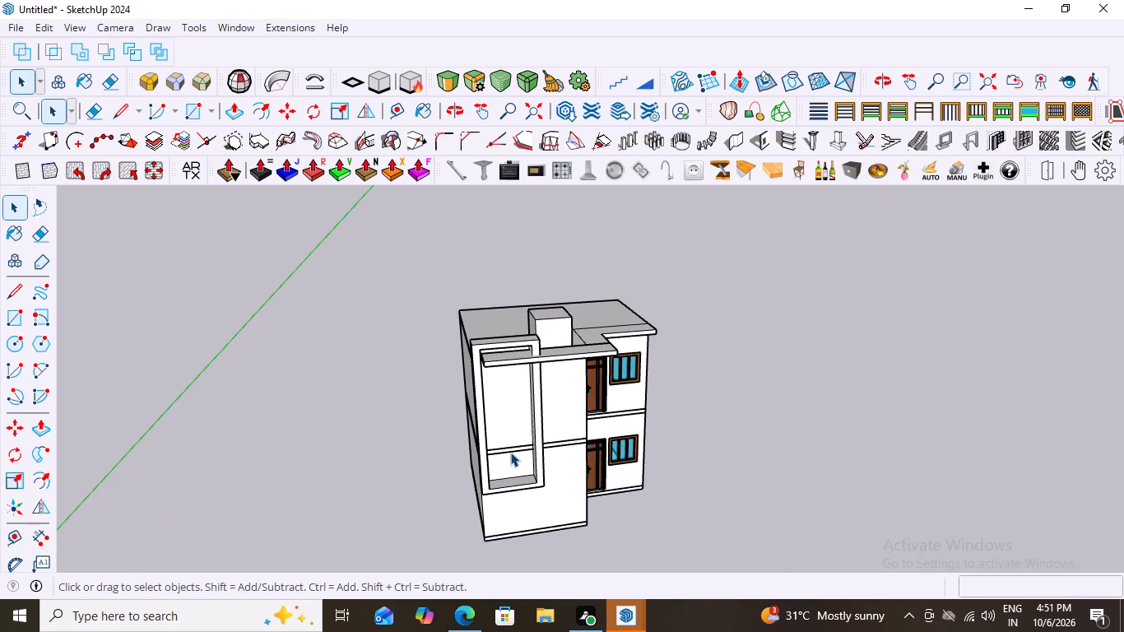
middle_drag(593, 467, 566, 407)
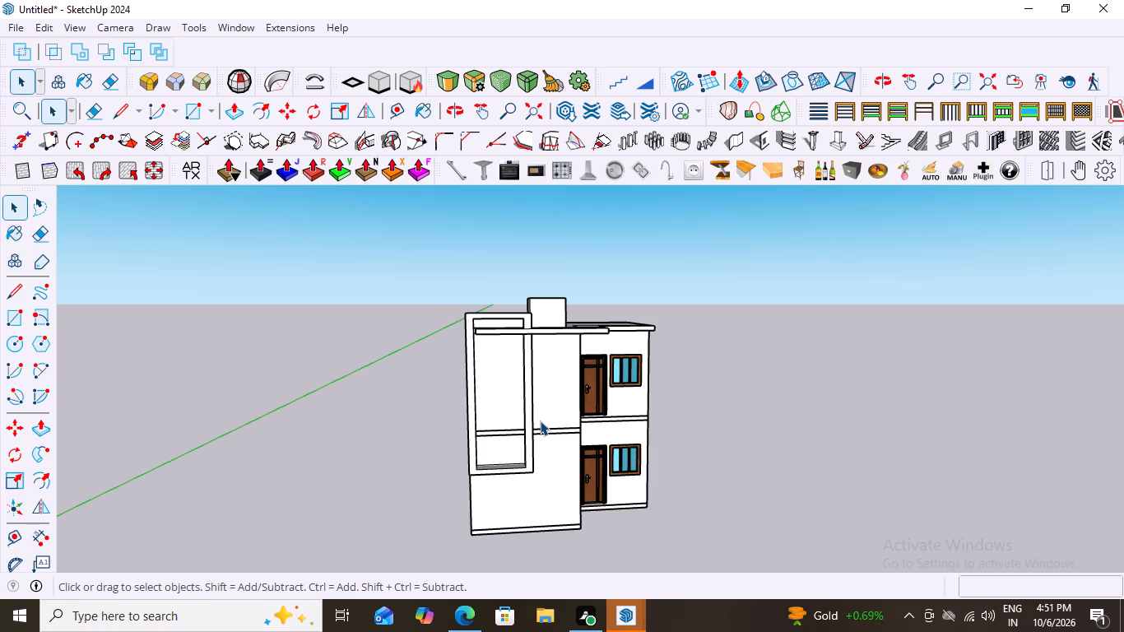
scroll(520, 441, up, 4)
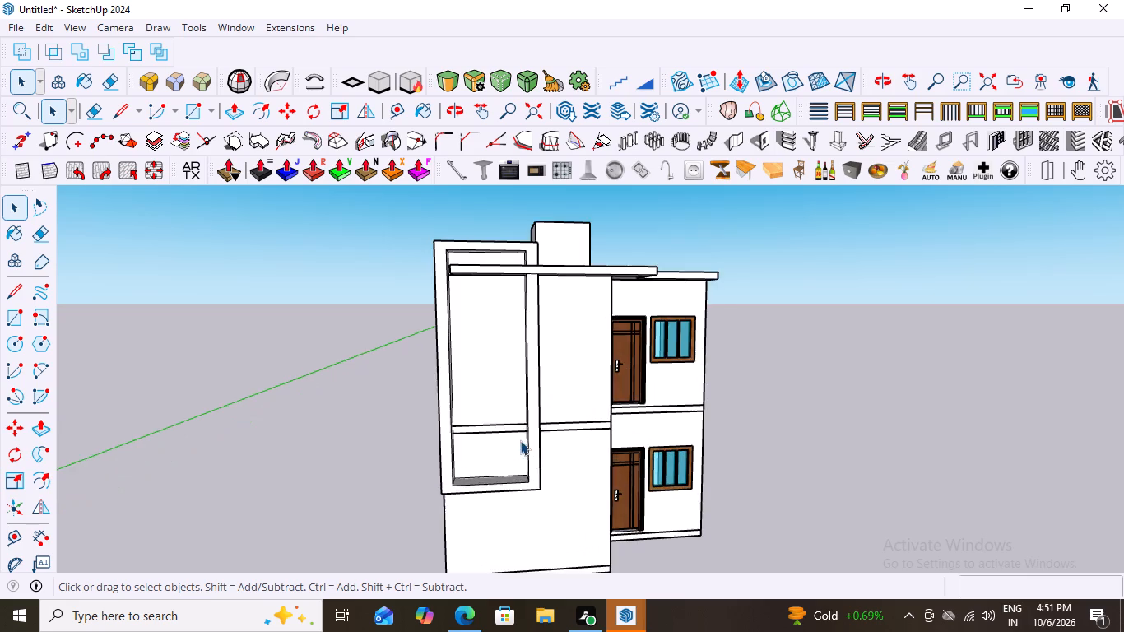
scroll(521, 463, up, 2)
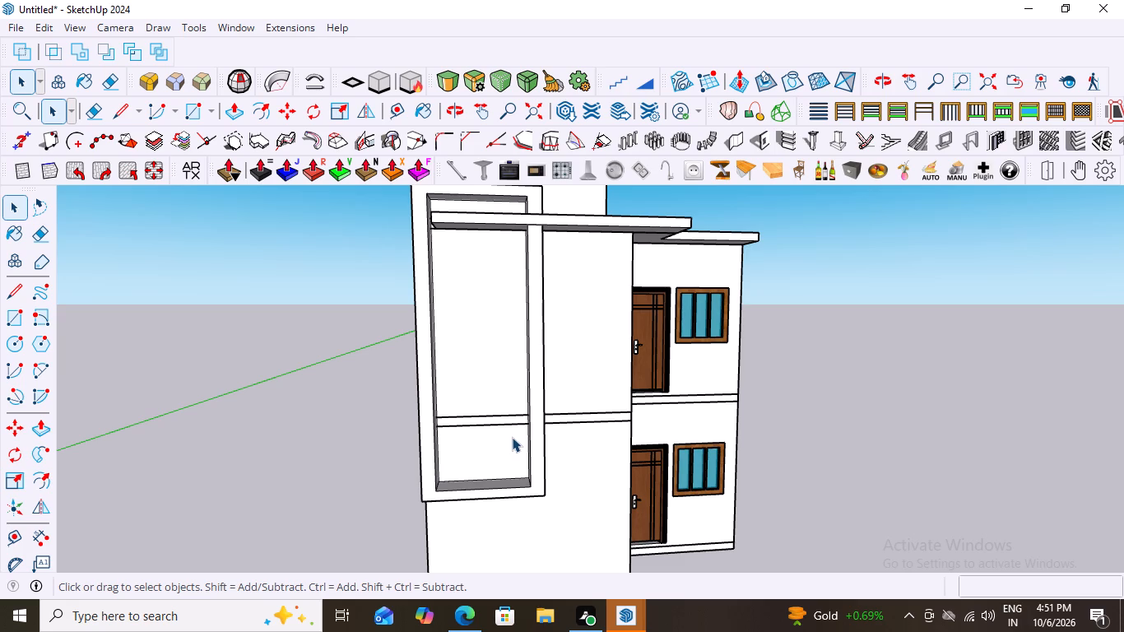
Draw a rectangle about 11 13/16" by 10 3/8" in a back corner of the frame opening's bottom ledge.
key(r)
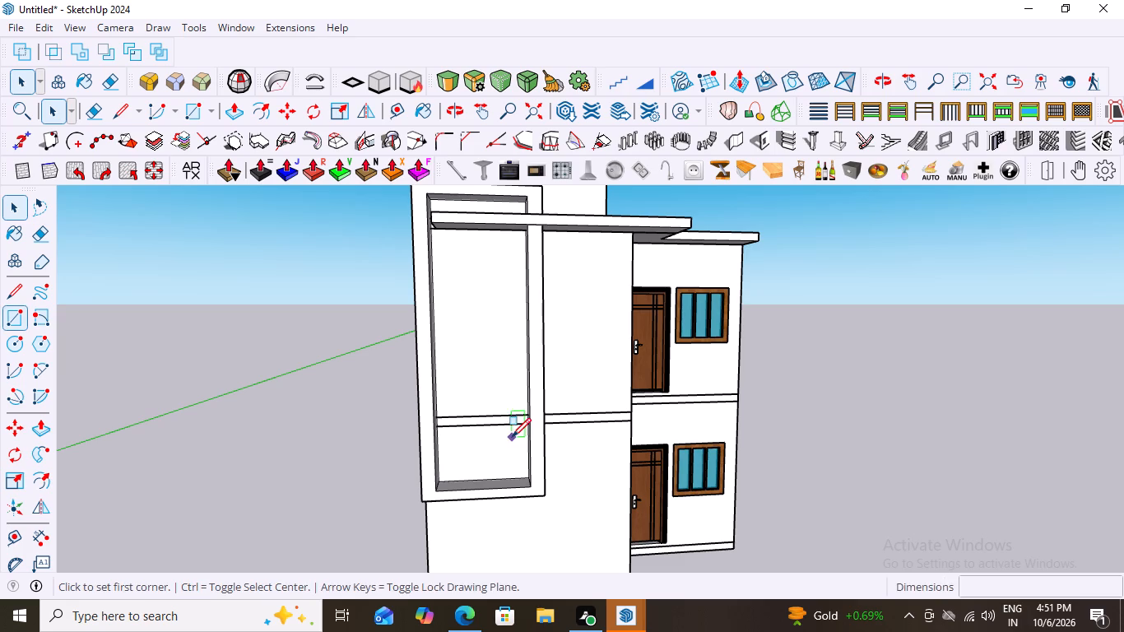
middle_drag(519, 470, 526, 598)
scroll(527, 566, up, 6)
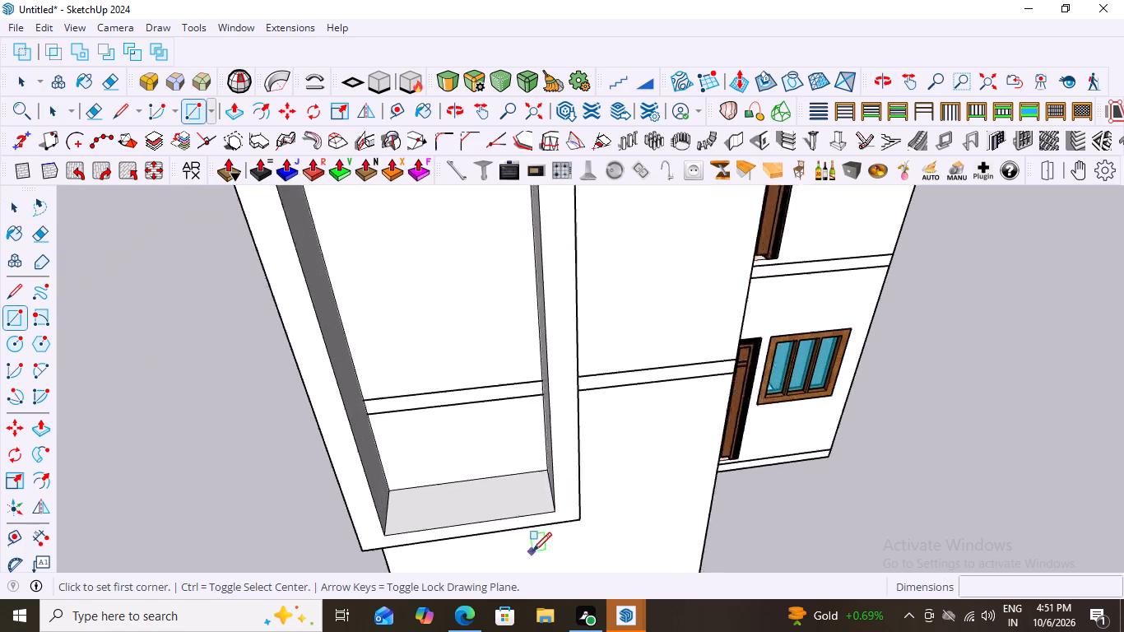
scroll(532, 551, up, 3)
scroll(527, 467, down, 1)
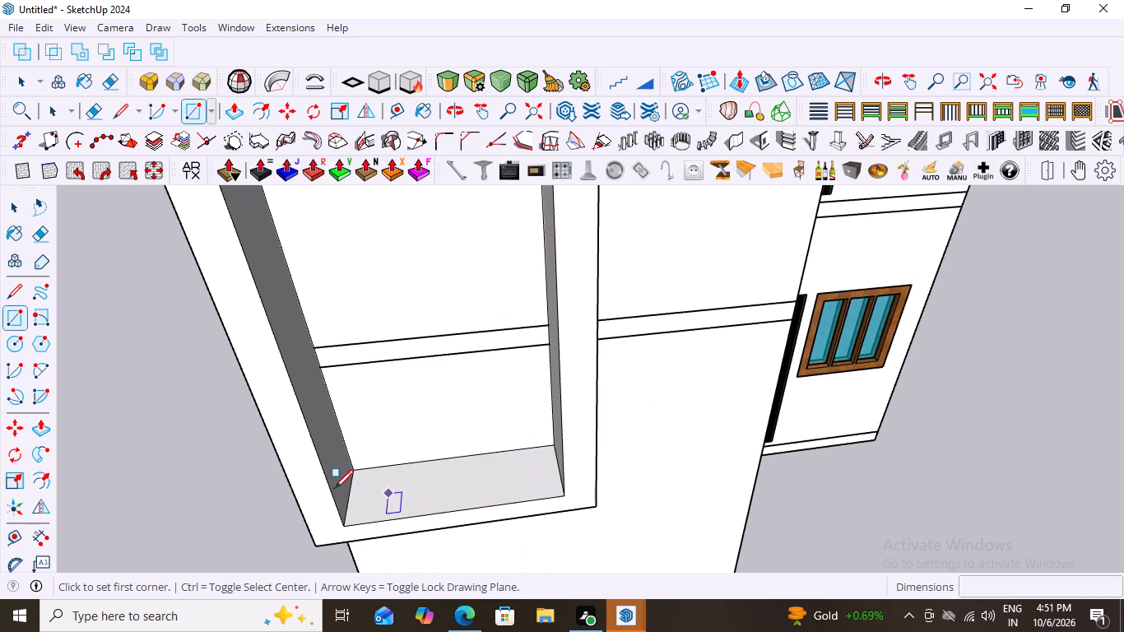
scroll(335, 489, up, 3)
click(360, 468)
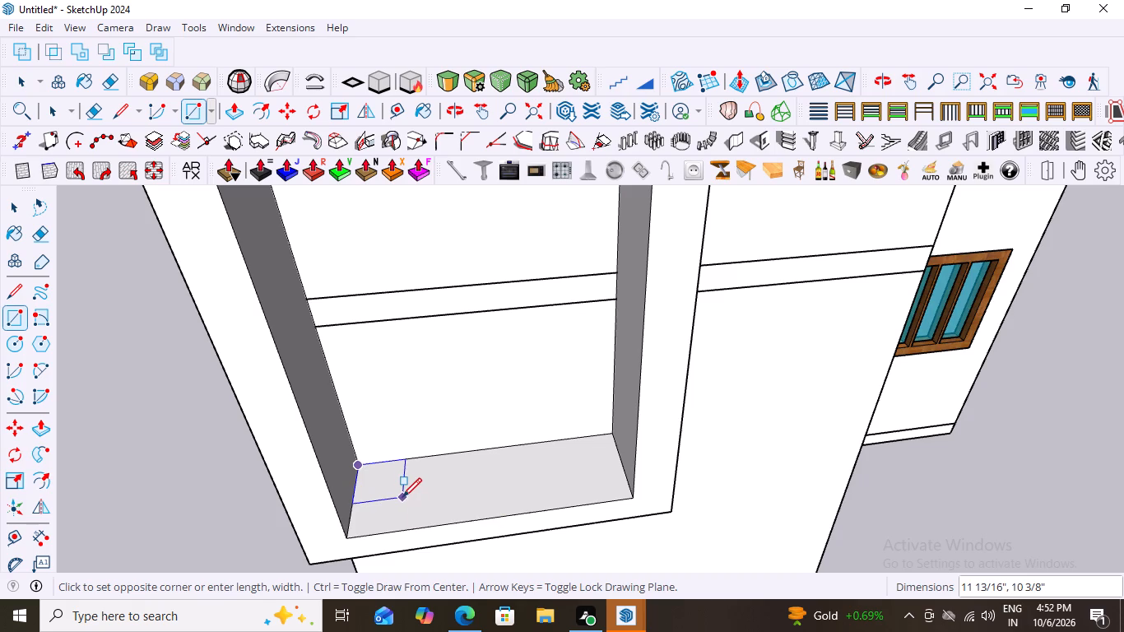
click(402, 497)
key(space)
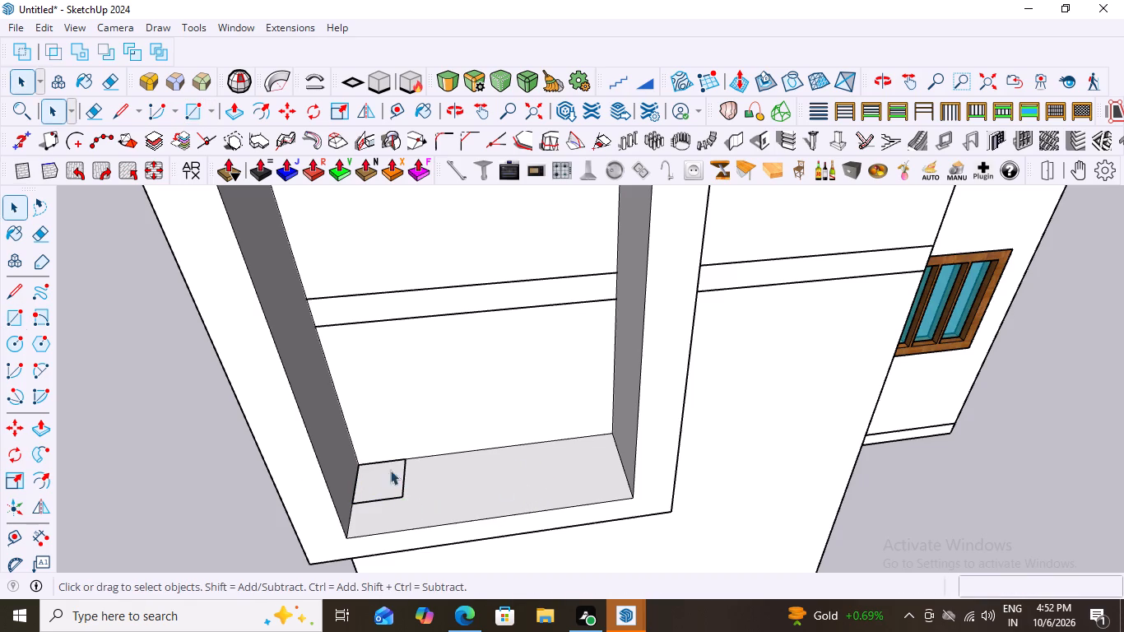
Make a group from the small rectangle's face and edges on the ledge.
triple_click(388, 476)
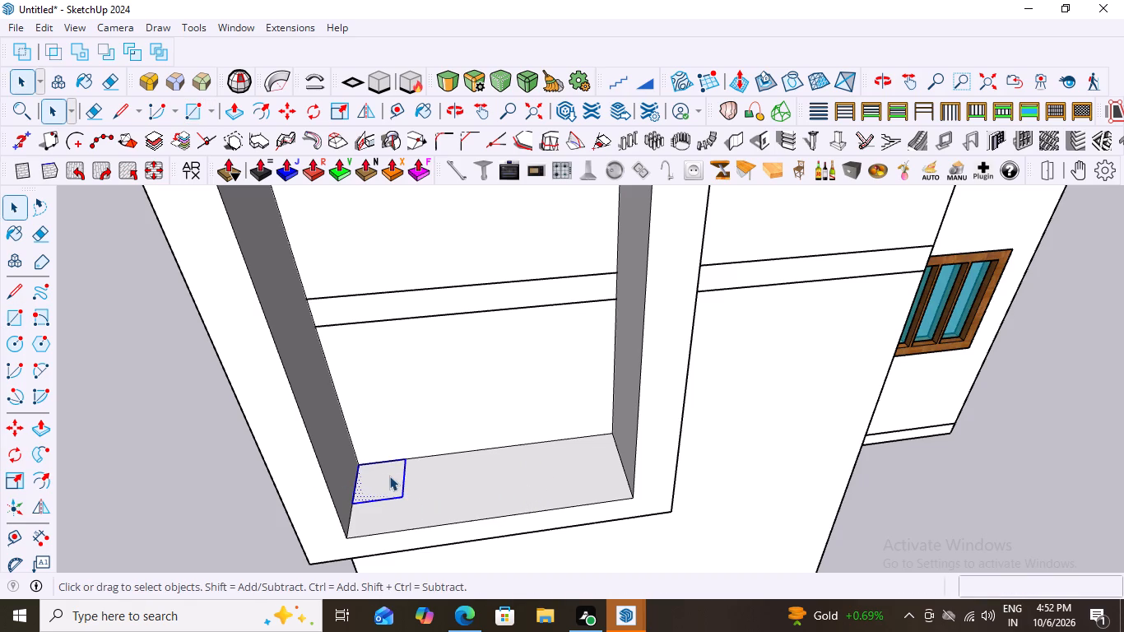
right_click(383, 479)
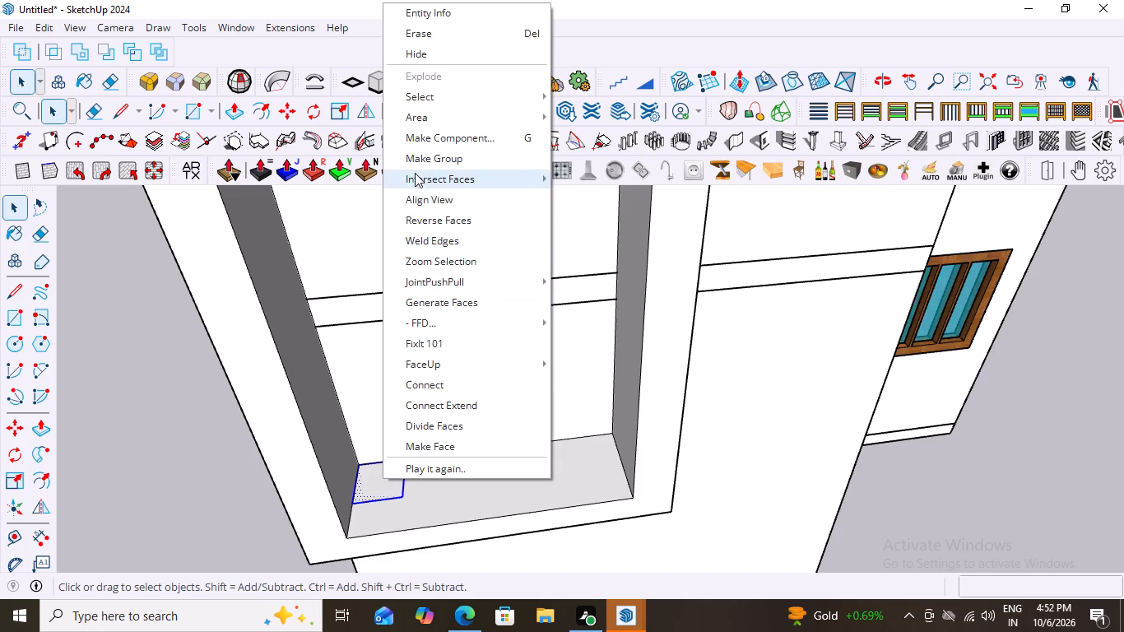
click(411, 158)
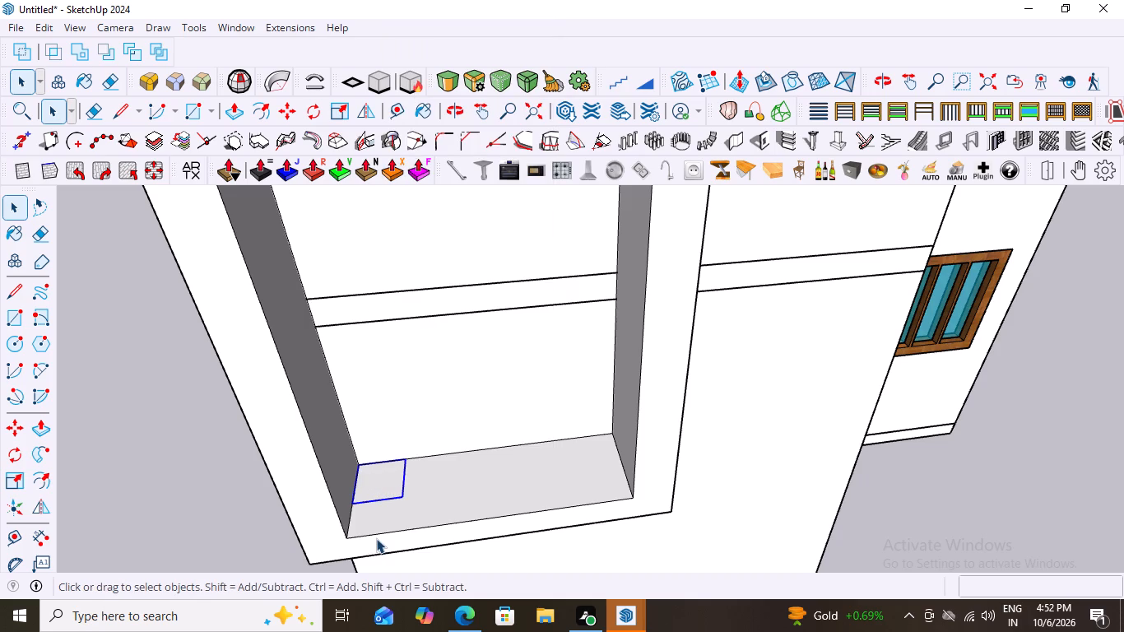
Copy the small rectangle group along the ledge's back edge to the opposite corner of the frame opening.
key(m)
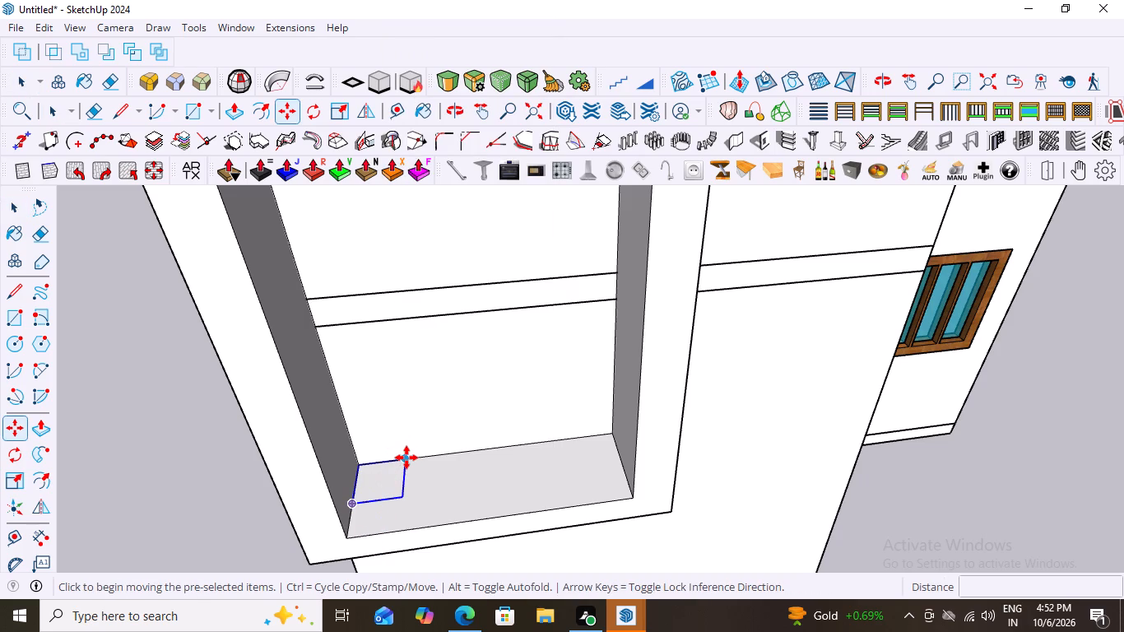
click(406, 458)
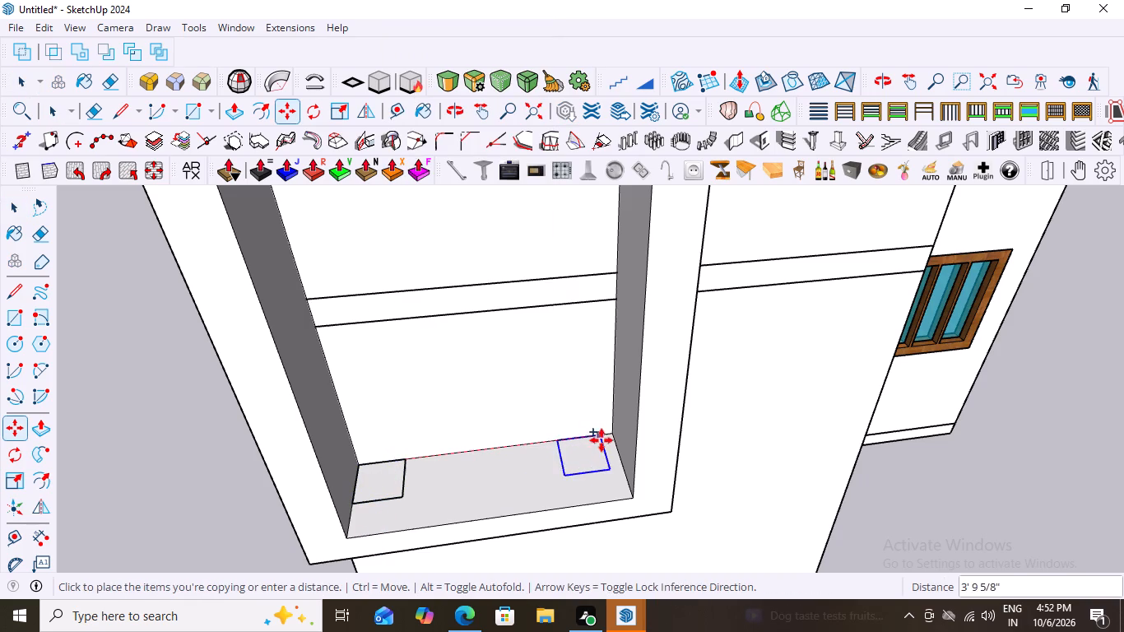
drag(617, 437, 602, 444)
scroll(445, 444, down, 10)
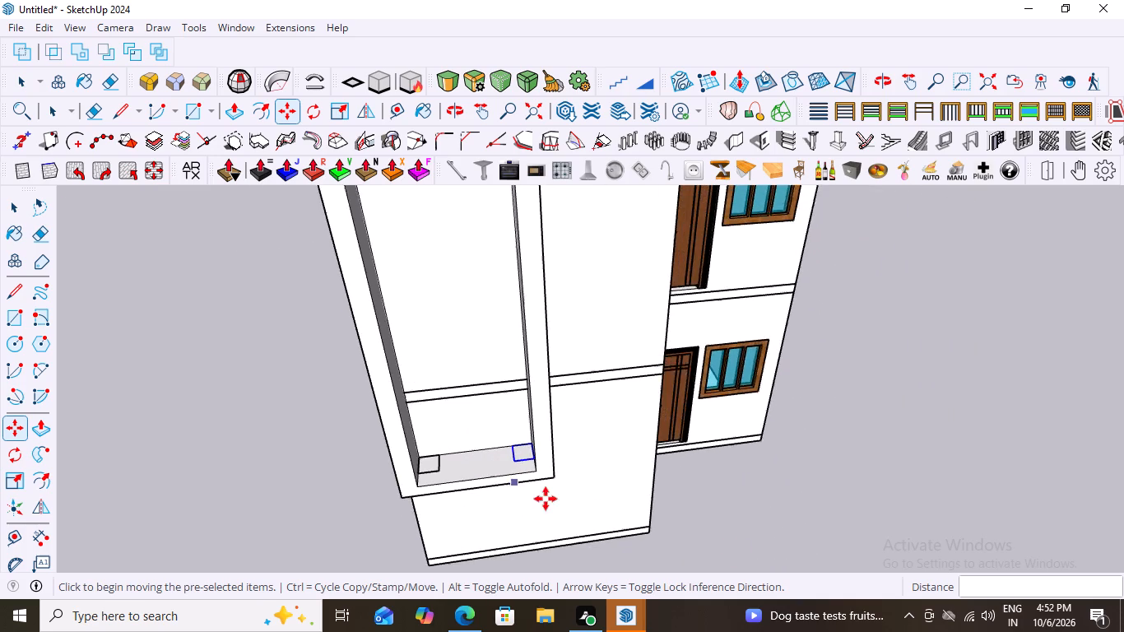
key(space)
click(835, 513)
With Joint Push Pull, extrude the rectangles on the ledge upward by about 14' 6 1/8" to form columns inside the frame.
scroll(487, 500, down, 4)
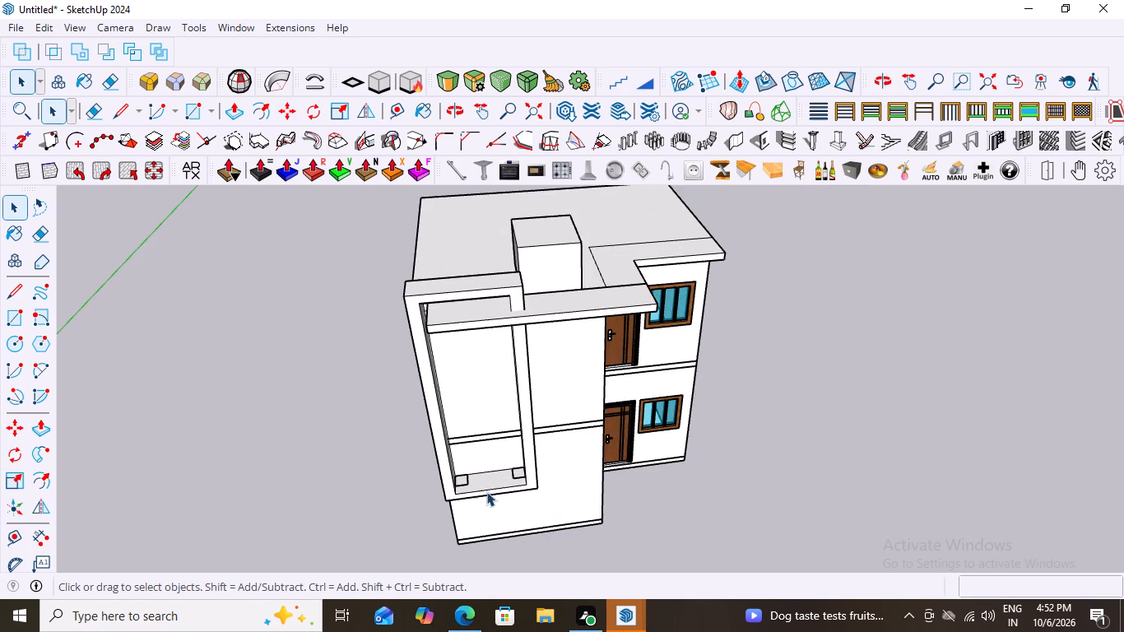
scroll(485, 378, down, 1)
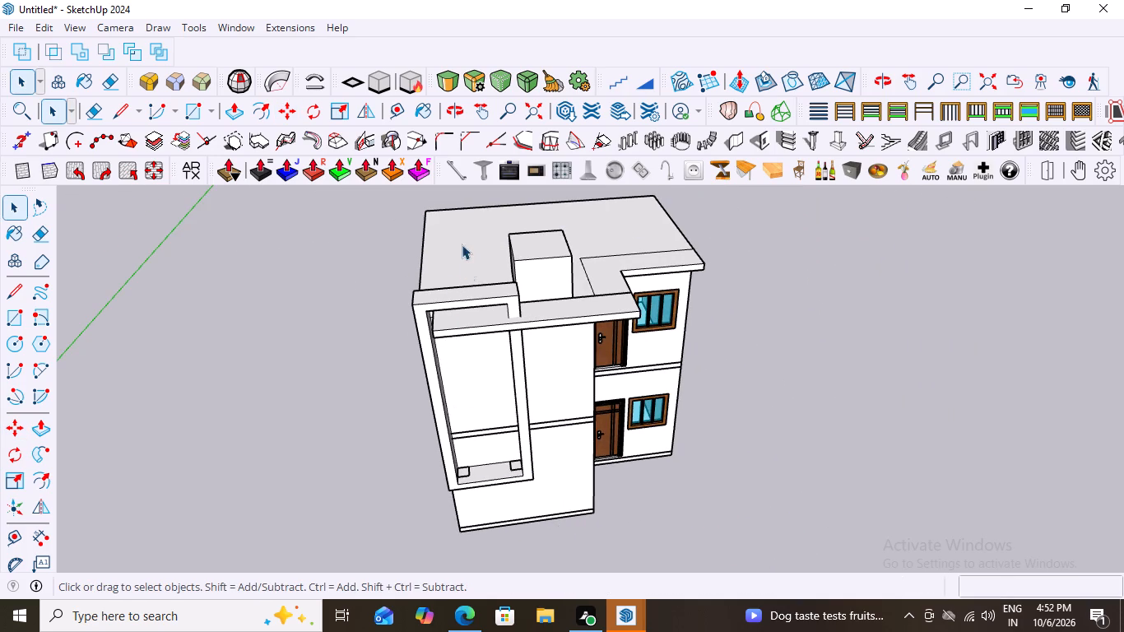
scroll(442, 470, up, 3)
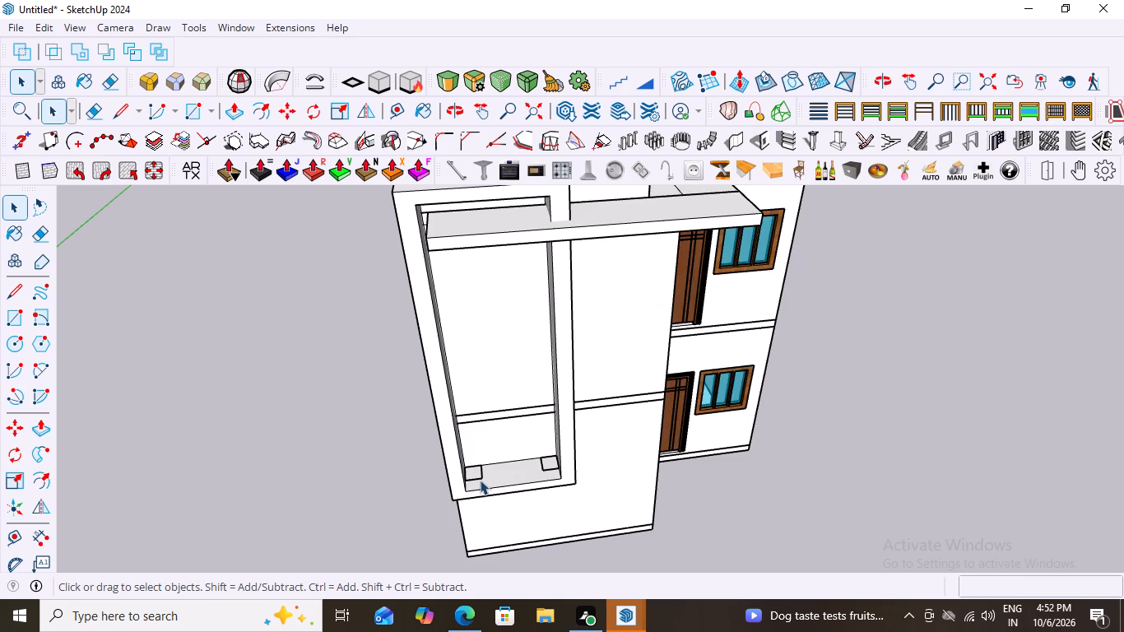
click(469, 469)
click(472, 474)
click(282, 171)
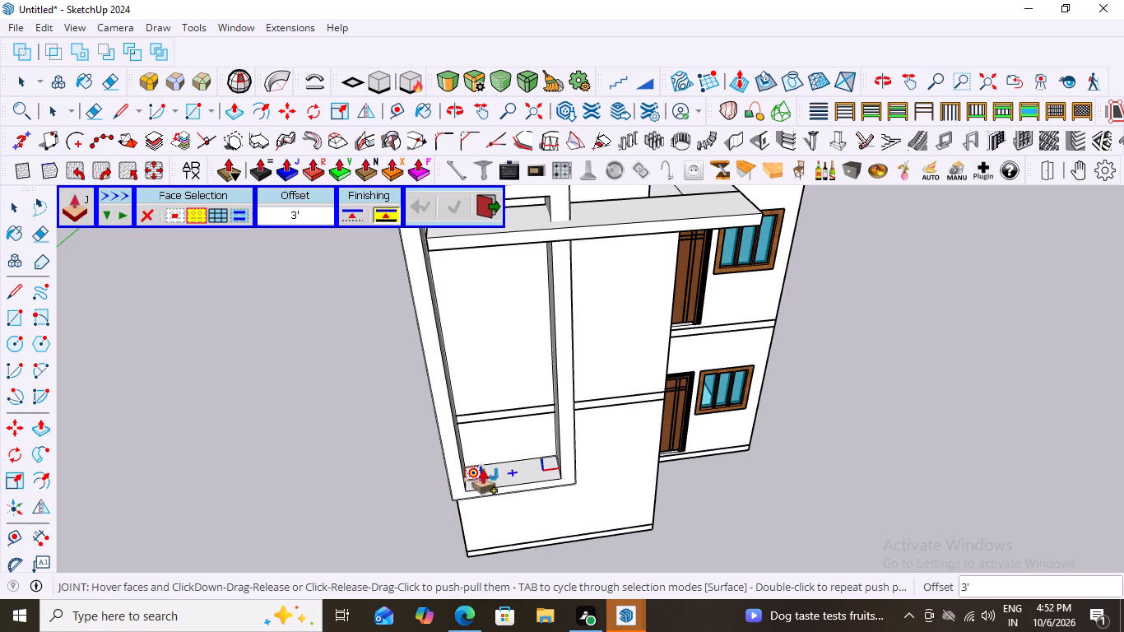
click(476, 462)
scroll(485, 424, down, 8)
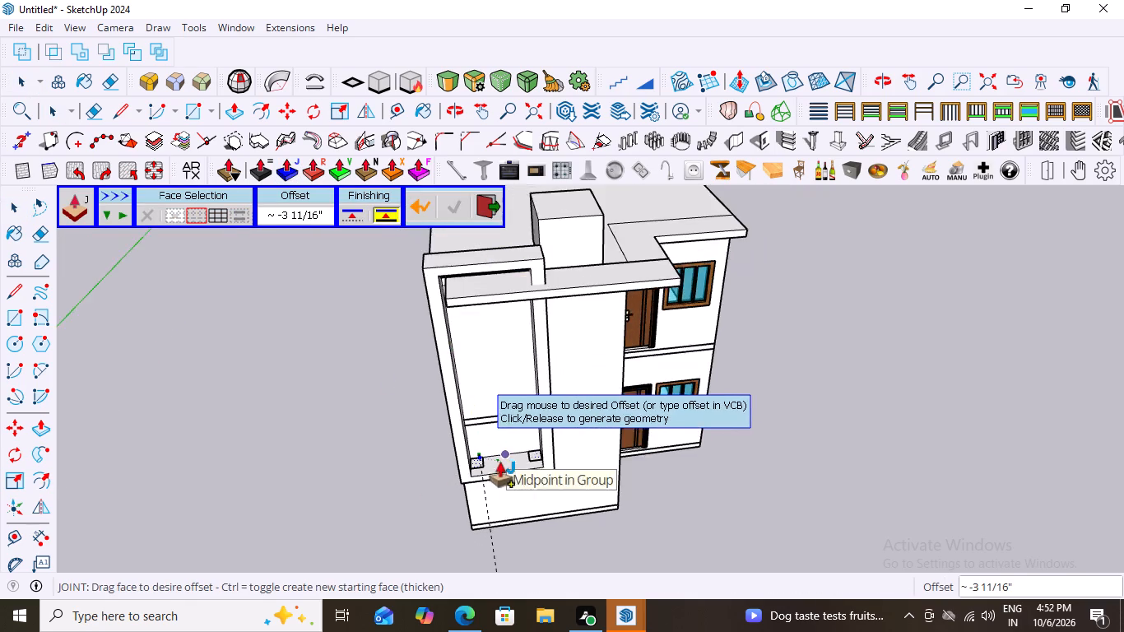
scroll(504, 450, up, 4)
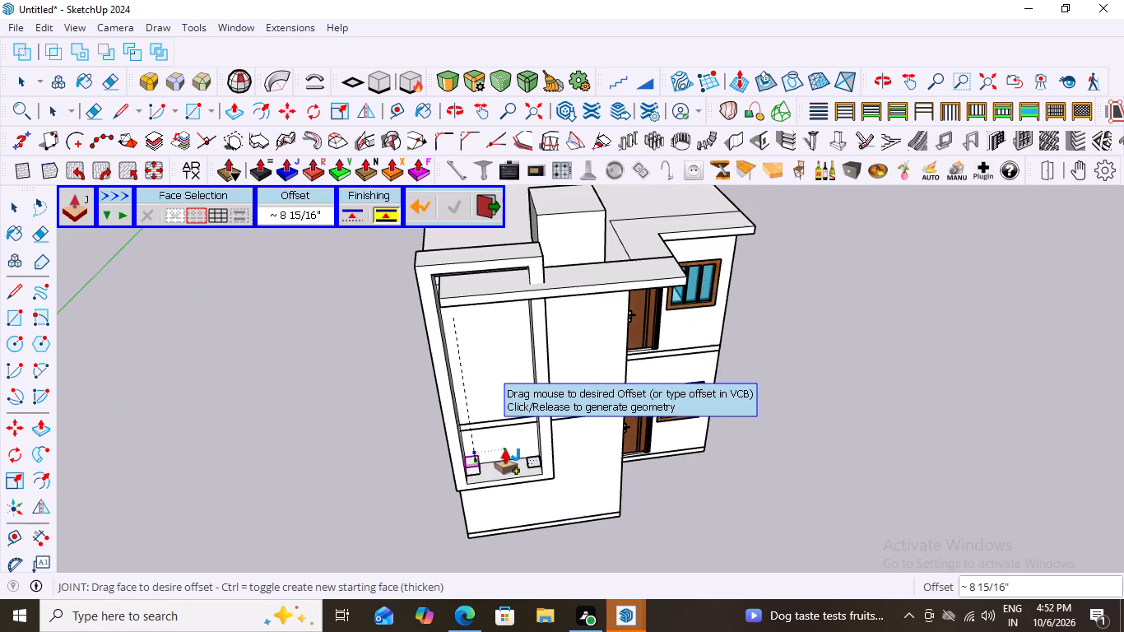
middle_drag(485, 434, 489, 333)
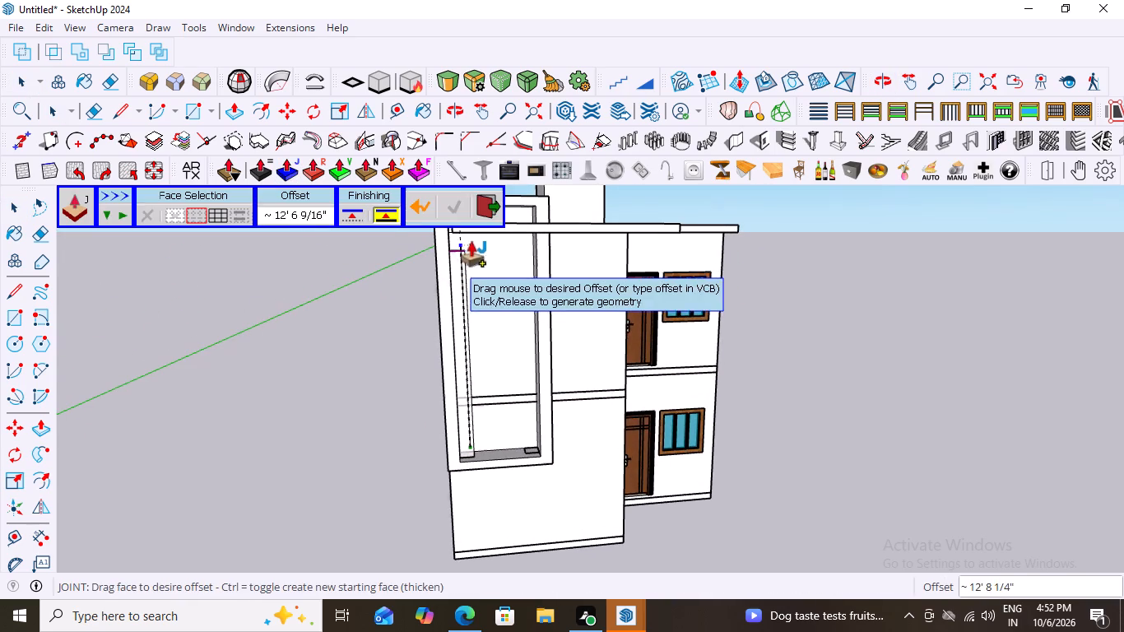
middle_drag(471, 255, 471, 276)
scroll(471, 276, up, 1)
scroll(462, 278, down, 4)
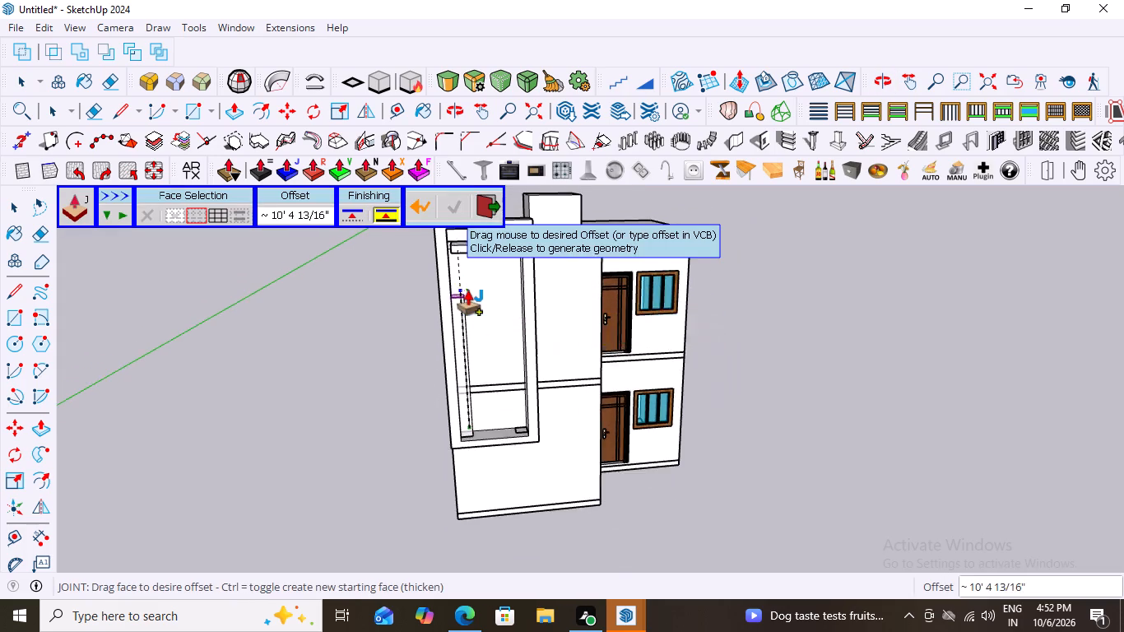
scroll(467, 290, down, 5)
scroll(466, 253, up, 7)
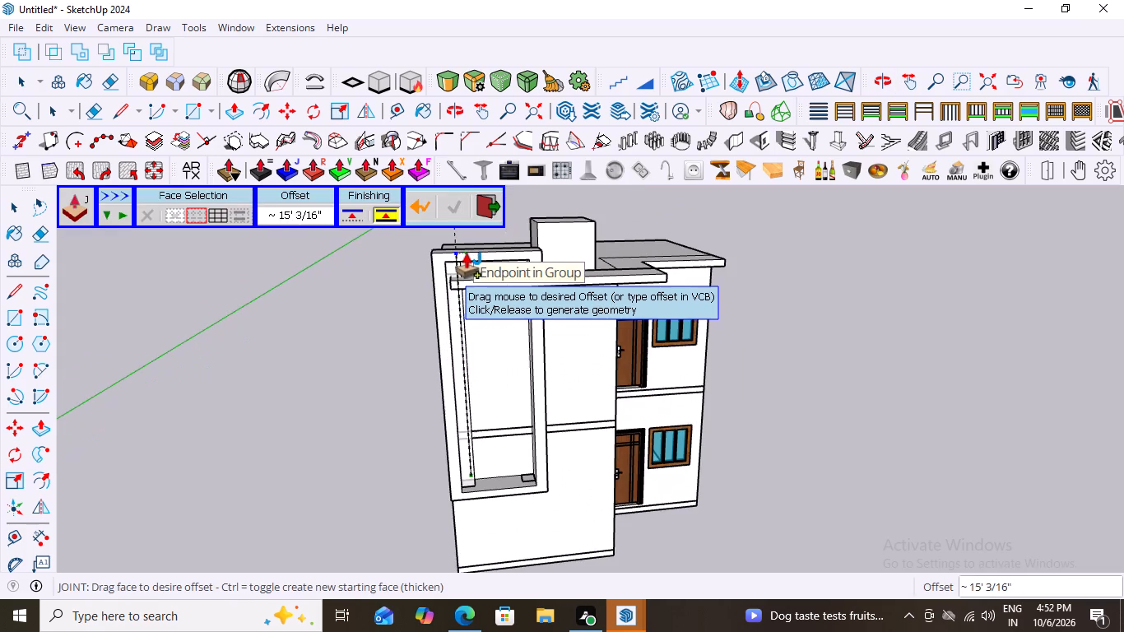
scroll(469, 269, up, 8)
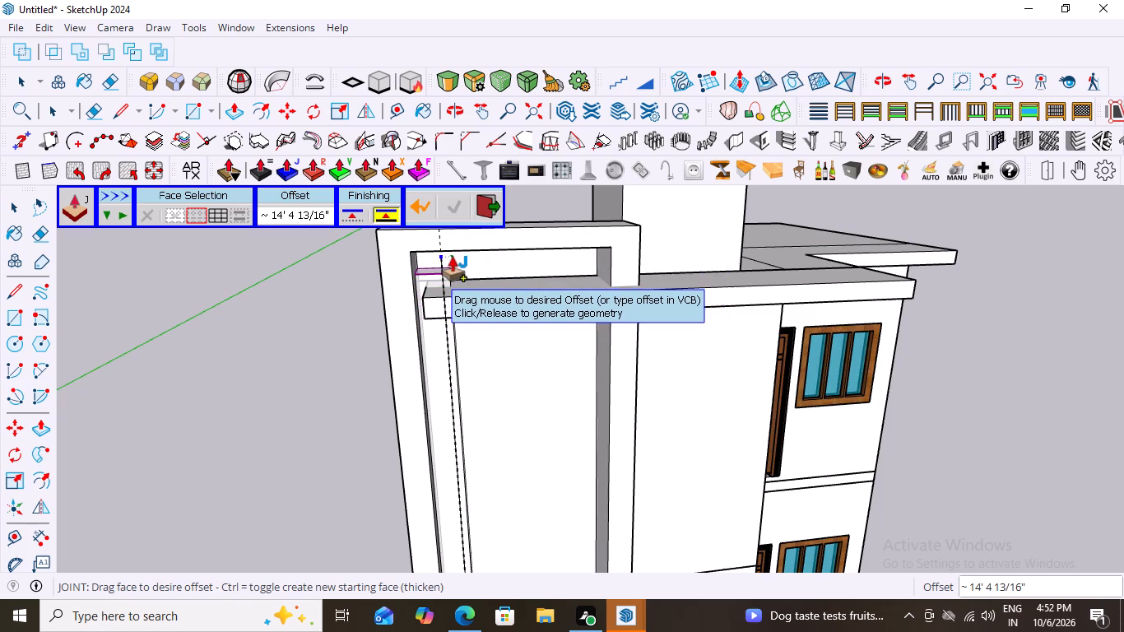
click(452, 253)
scroll(311, 302, down, 8)
scroll(713, 425, down, 2)
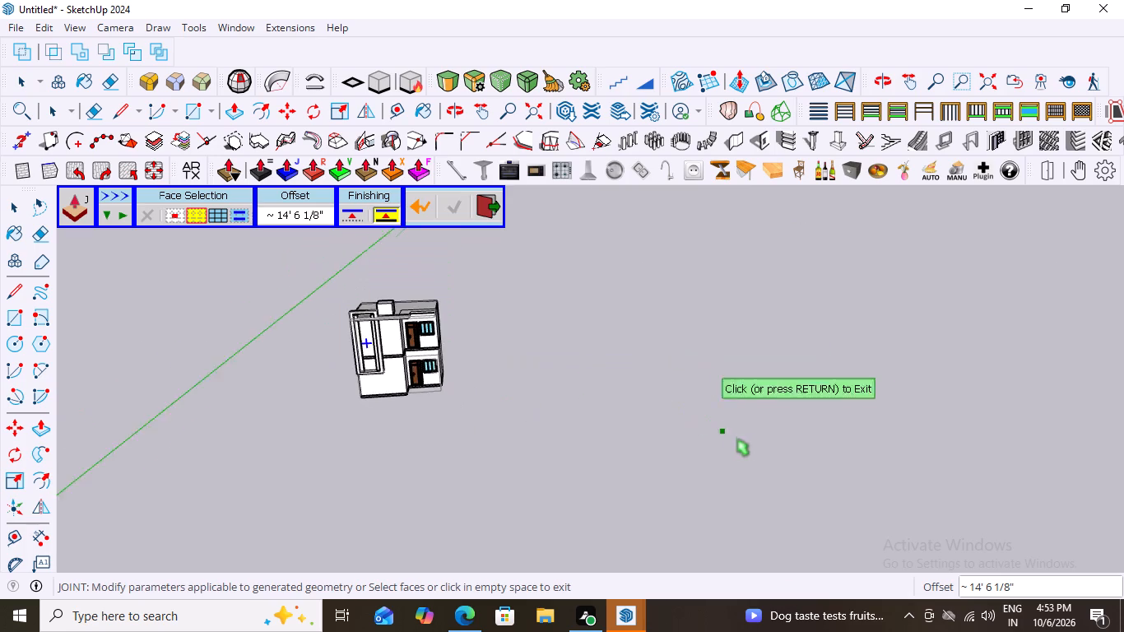
key(space)
Examine the two columns inside the frame, from the whole house down to where they meet the roof slab.
scroll(491, 233, down, 2)
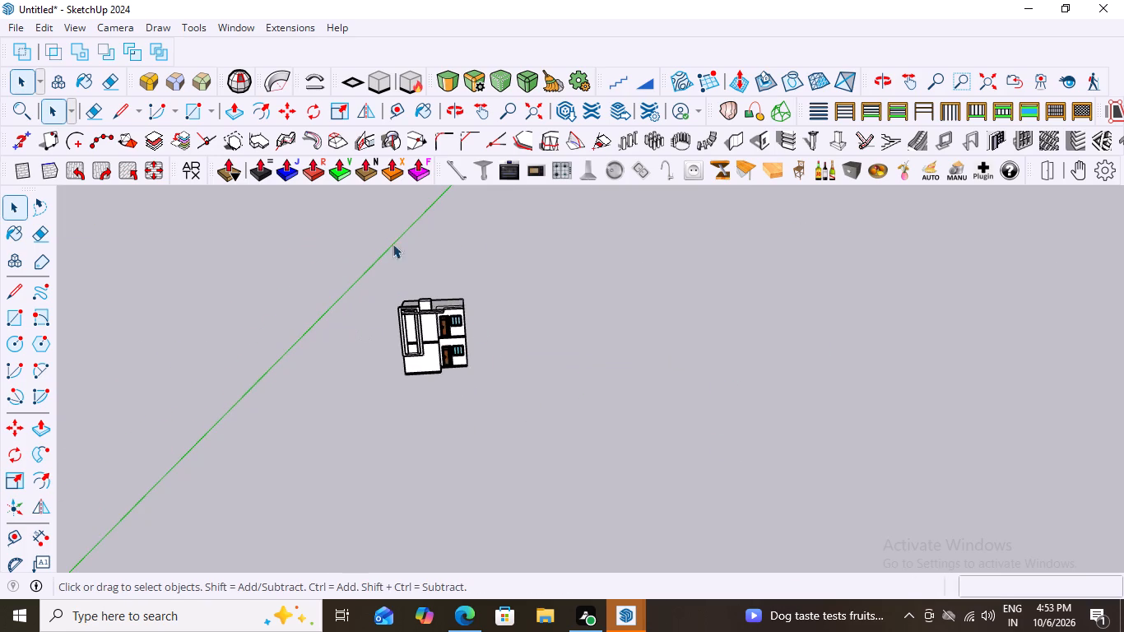
scroll(420, 201, down, 2)
scroll(499, 388, down, 1)
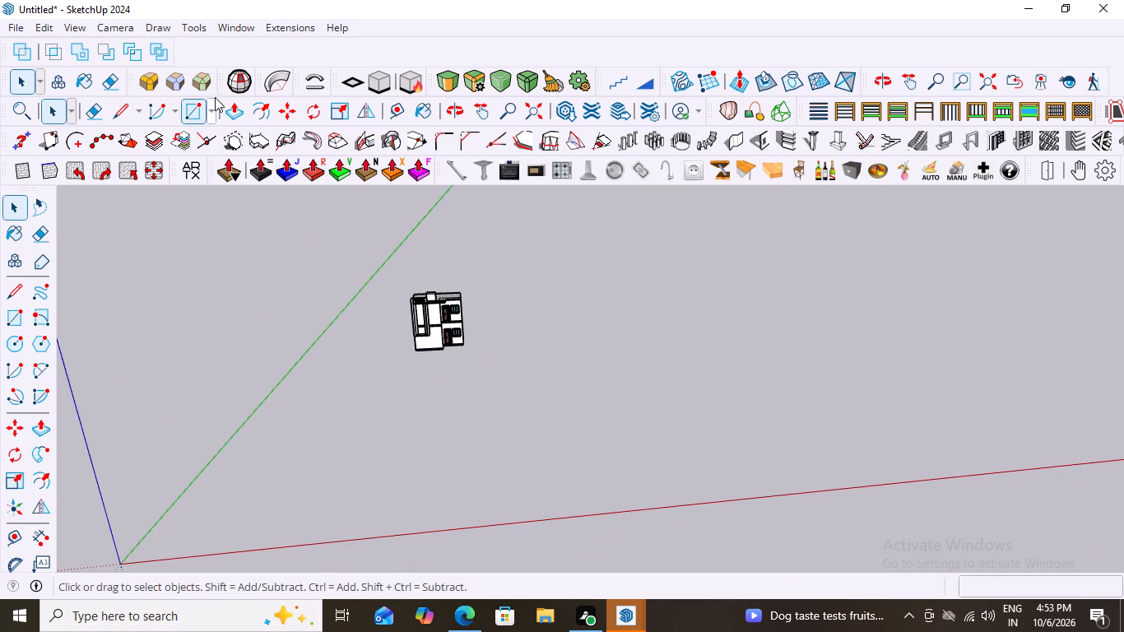
drag(458, 106, 455, 118)
drag(427, 342, 389, 287)
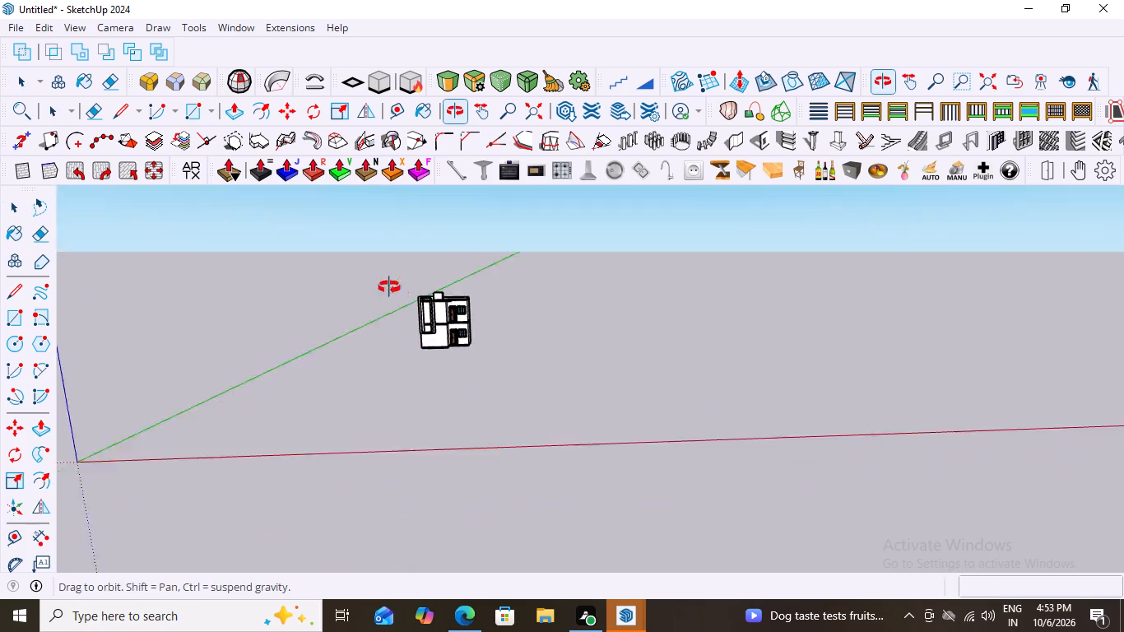
drag(389, 287, 419, 295)
scroll(420, 301, up, 14)
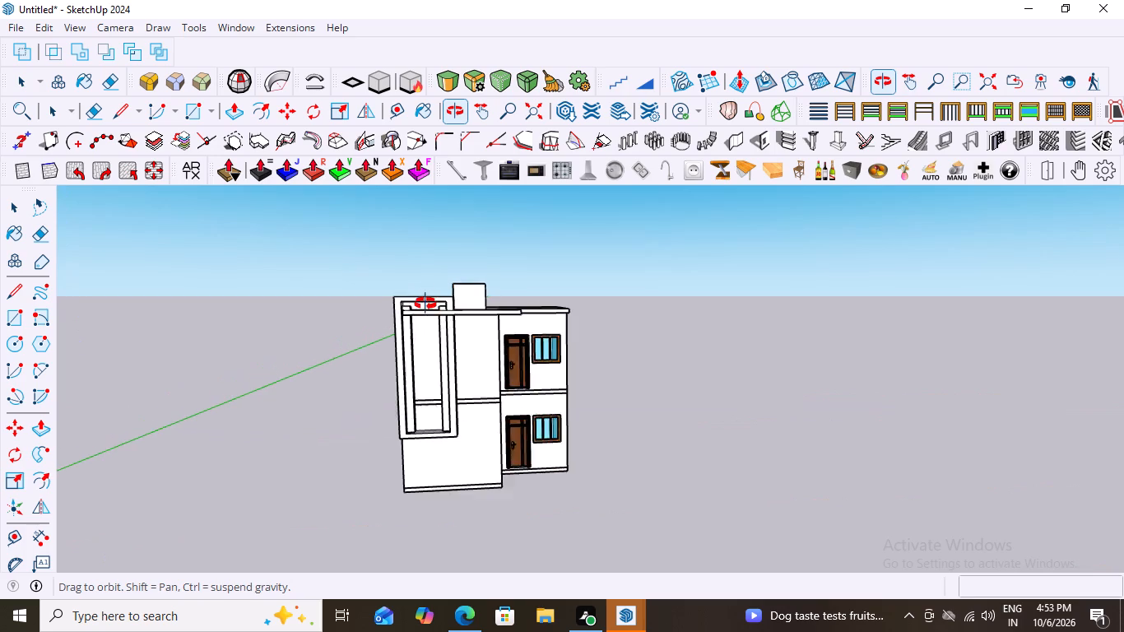
scroll(425, 304, up, 10)
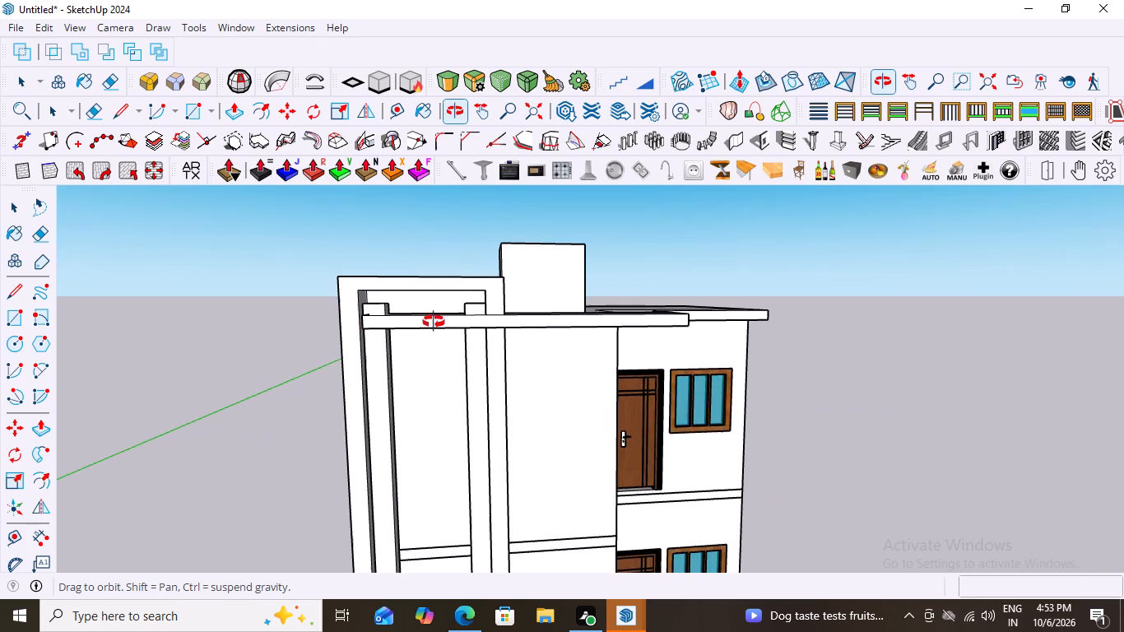
scroll(414, 322, up, 9)
middle_drag(408, 331, 374, 332)
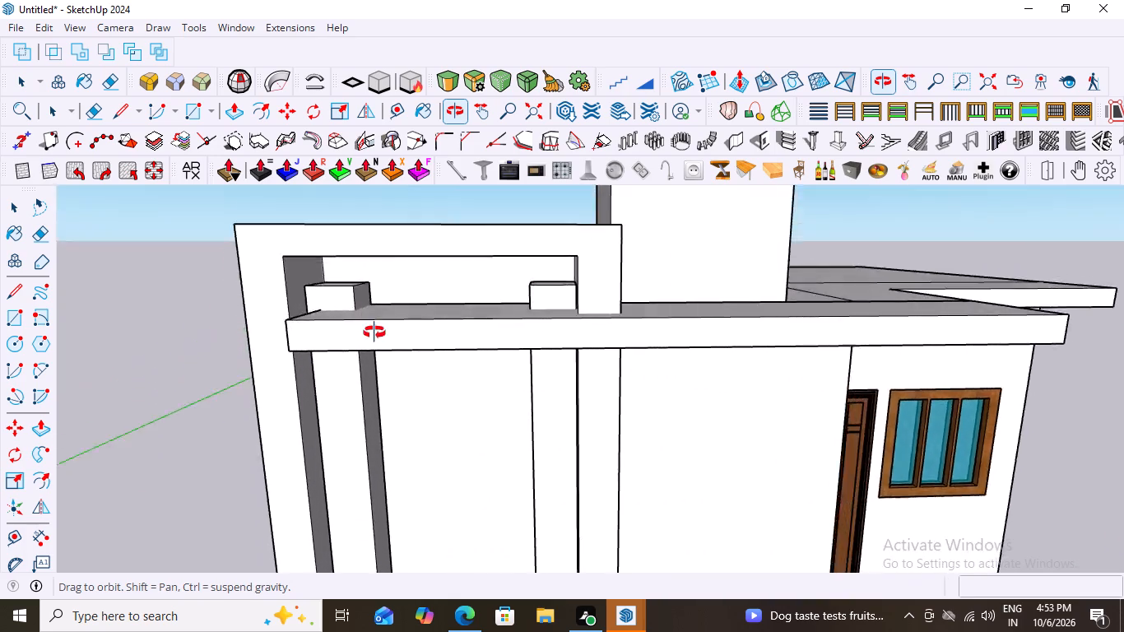
Examine the front frame and its two columns on the house, from the front, from above and from the side.
middle_drag(374, 332, 399, 317)
scroll(397, 309, down, 8)
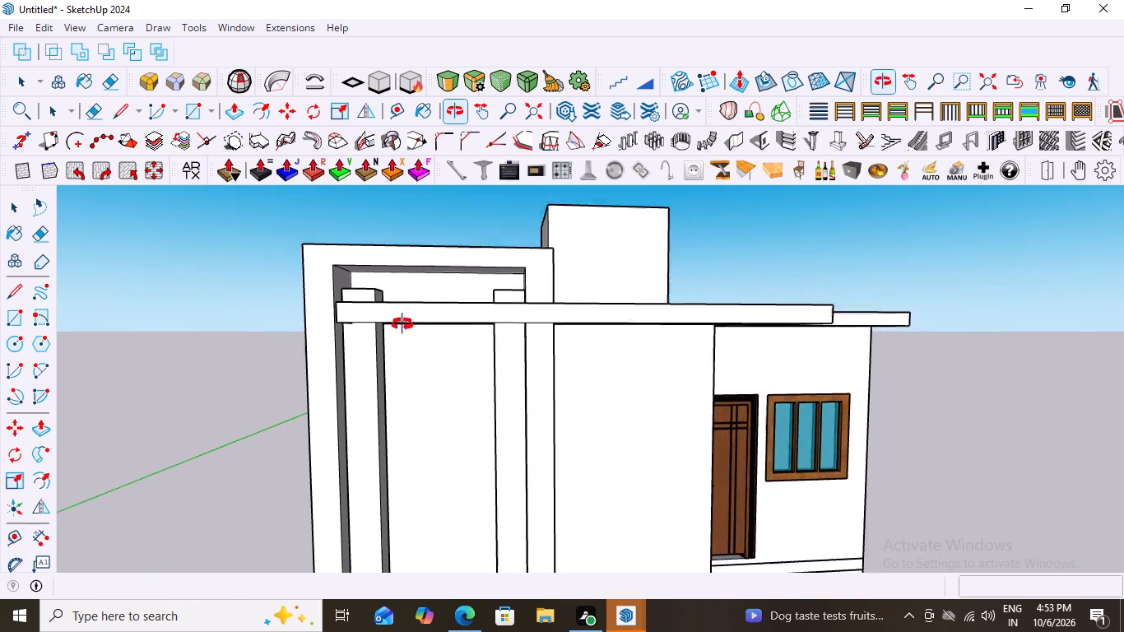
scroll(402, 324, down, 8)
key(space)
drag(811, 360, 824, 364)
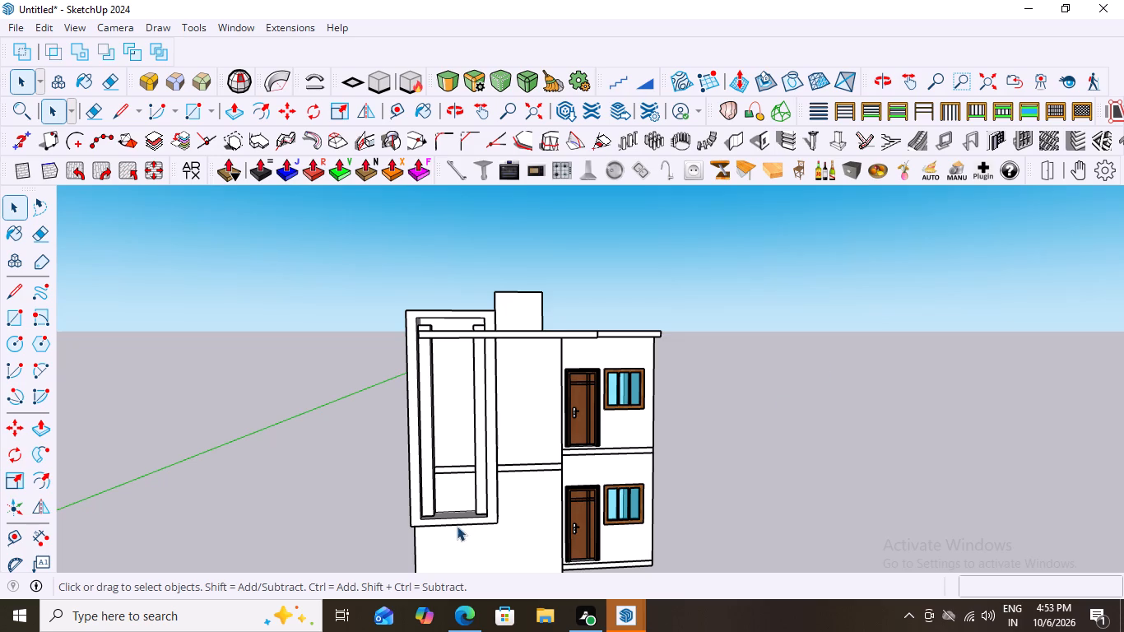
scroll(302, 448, down, 2)
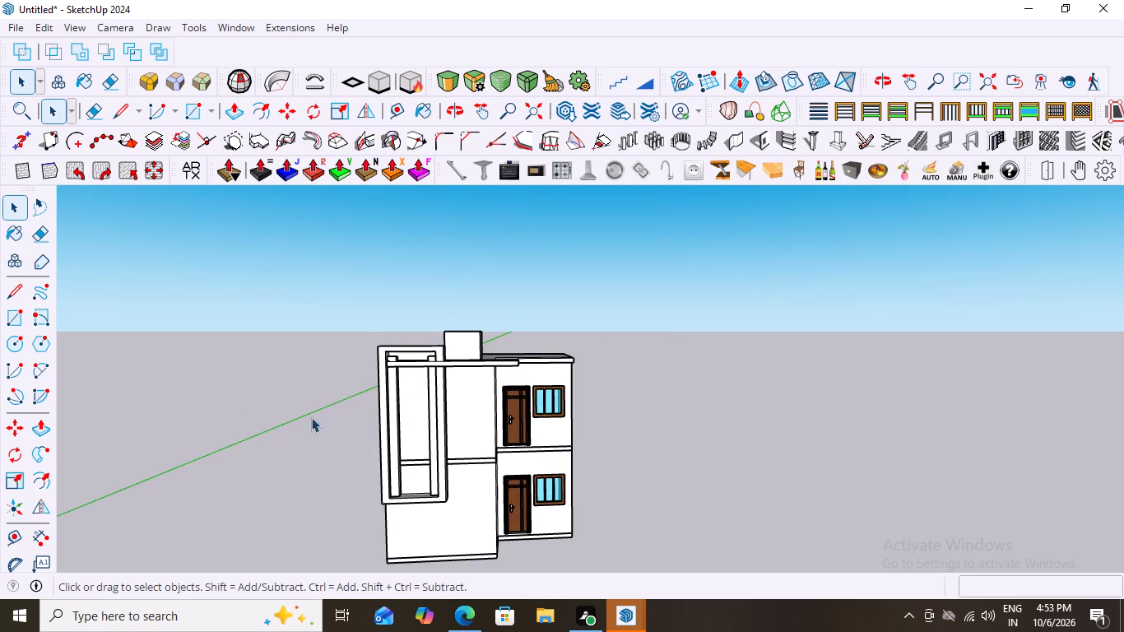
scroll(402, 426, up, 2)
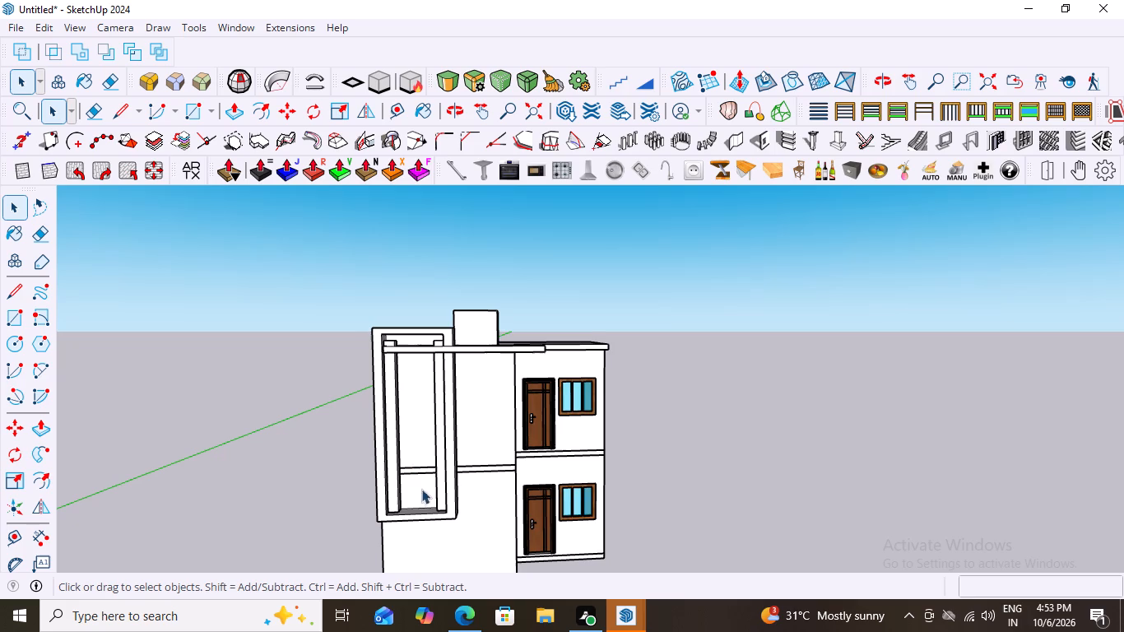
scroll(419, 498, up, 2)
middle_drag(435, 487, 378, 531)
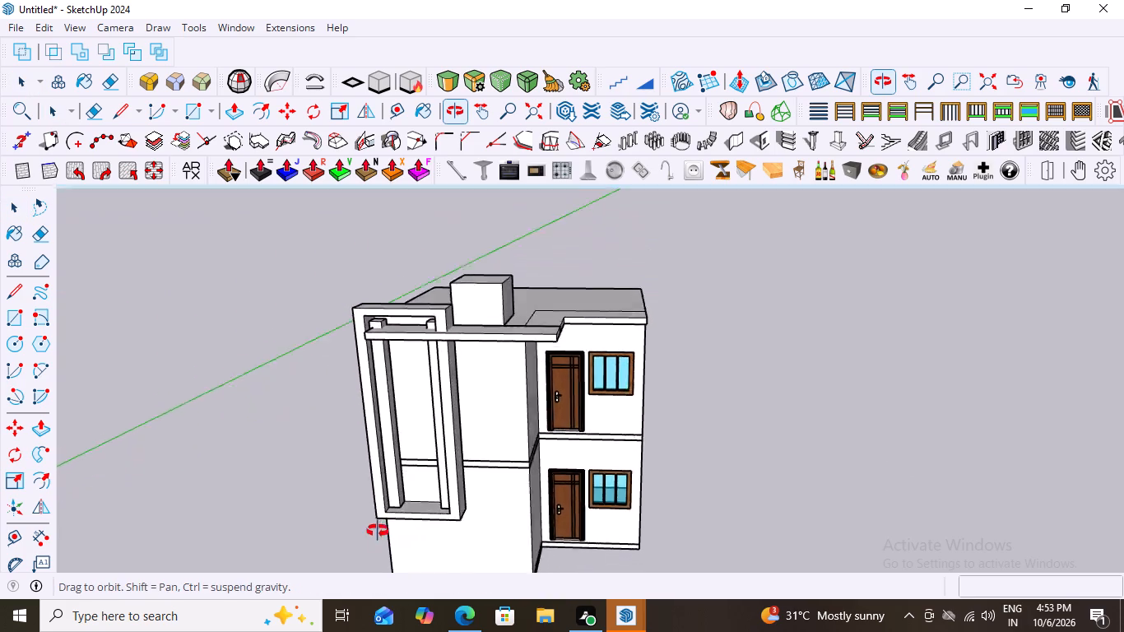
middle_drag(378, 531, 577, 480)
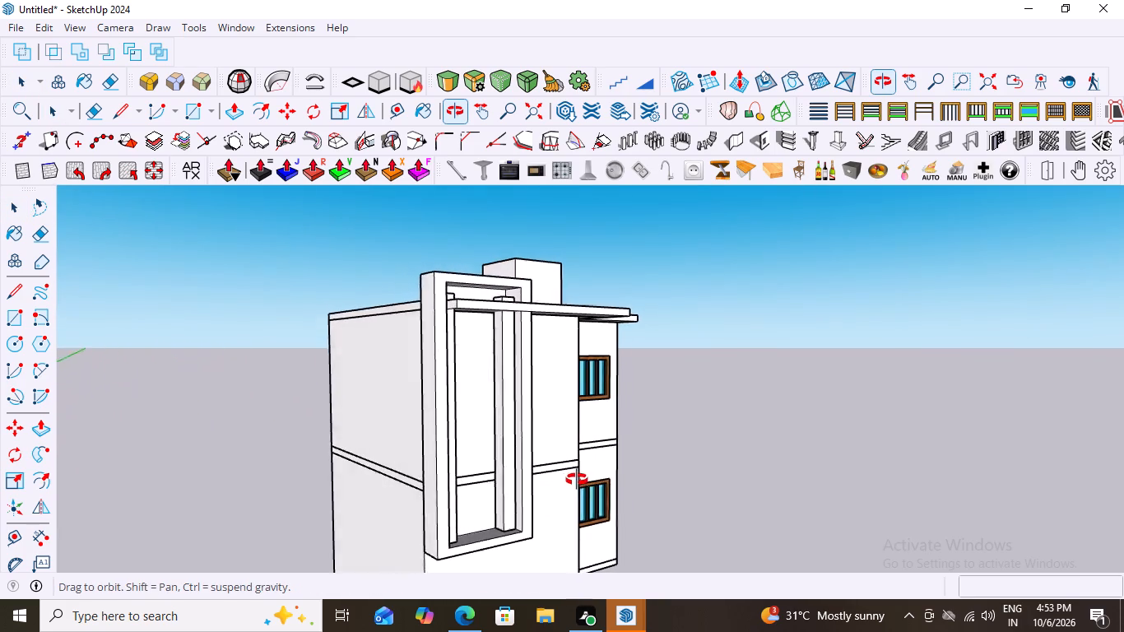
middle_drag(577, 480, 585, 480)
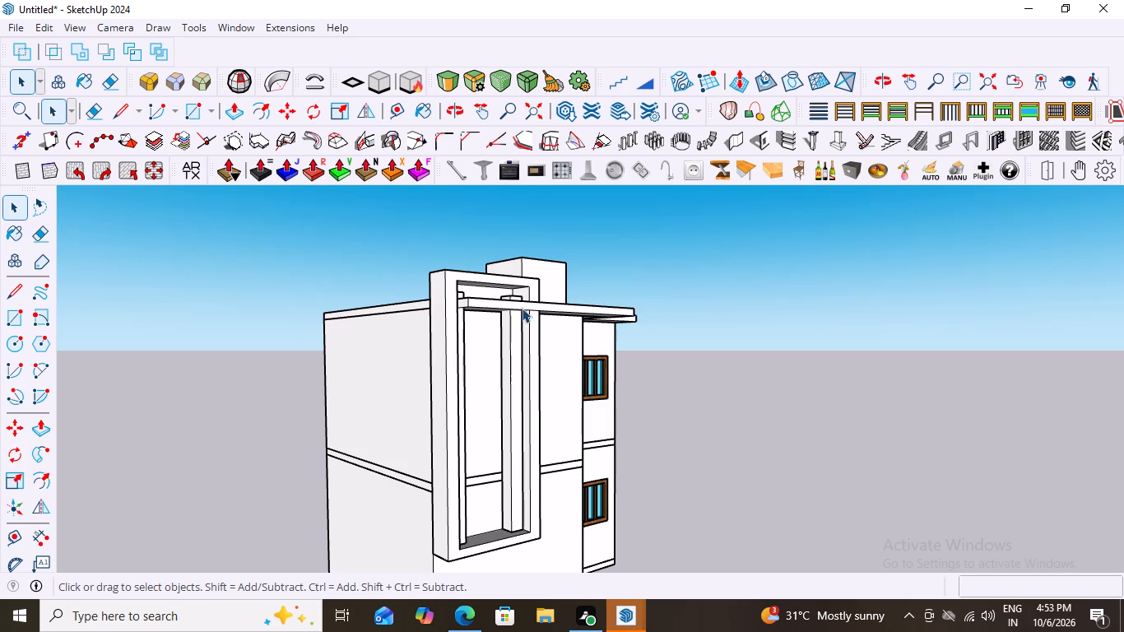
scroll(349, 382, down, 1)
middle_drag(481, 332, 329, 371)
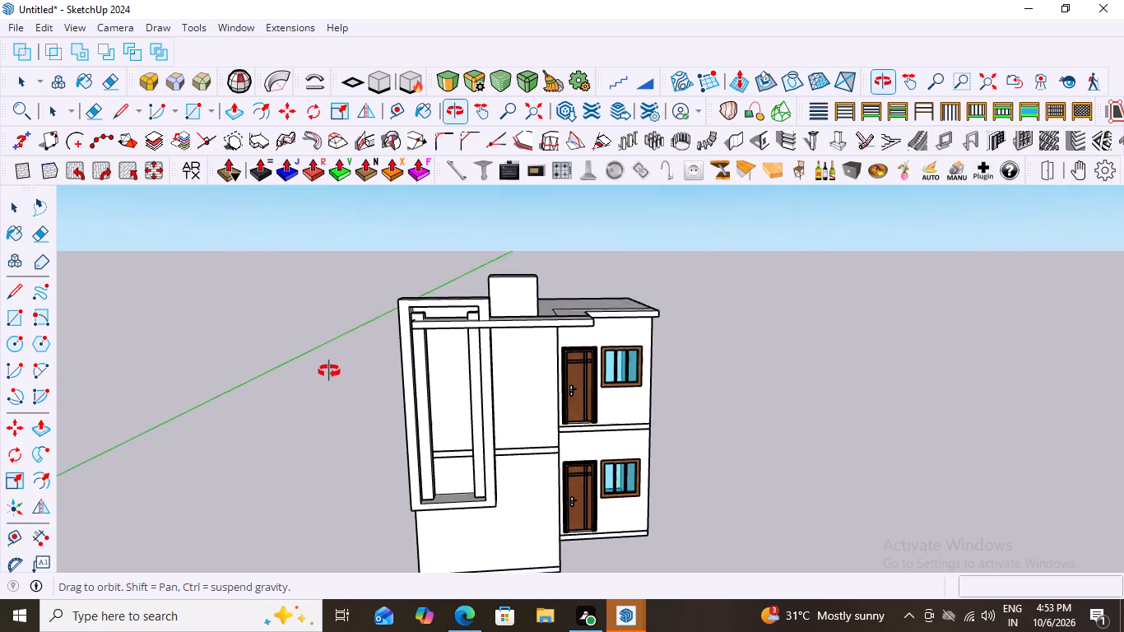
middle_drag(329, 371, 307, 392)
Draw a circle of about 1/4" radius on the frame's inner side face, near its upper back corner above the column.
scroll(420, 297, up, 8)
middle_drag(444, 323, 450, 272)
scroll(444, 323, up, 1)
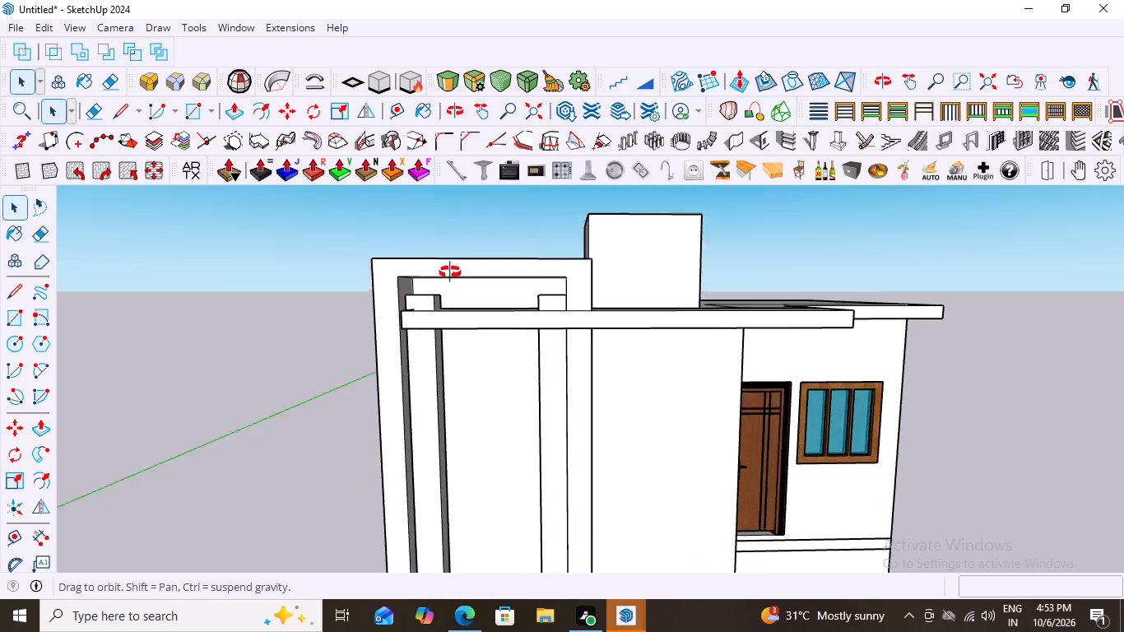
middle_drag(450, 272, 430, 267)
scroll(422, 268, up, 8)
middle_drag(415, 271, 397, 282)
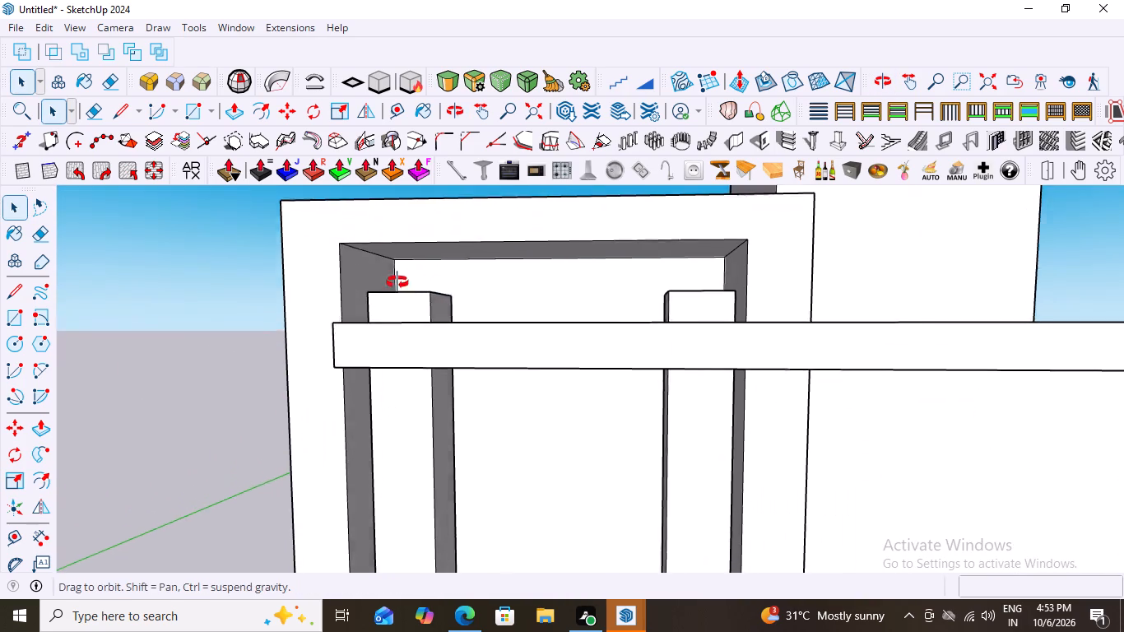
middle_drag(397, 282, 391, 289)
scroll(391, 273, up, 5)
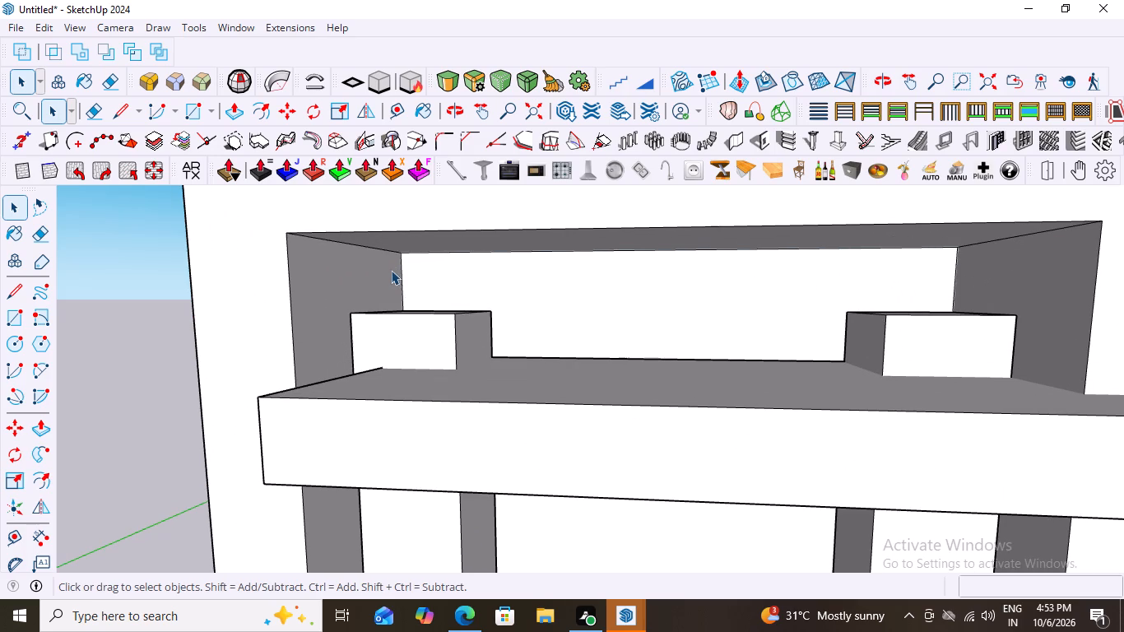
key(c)
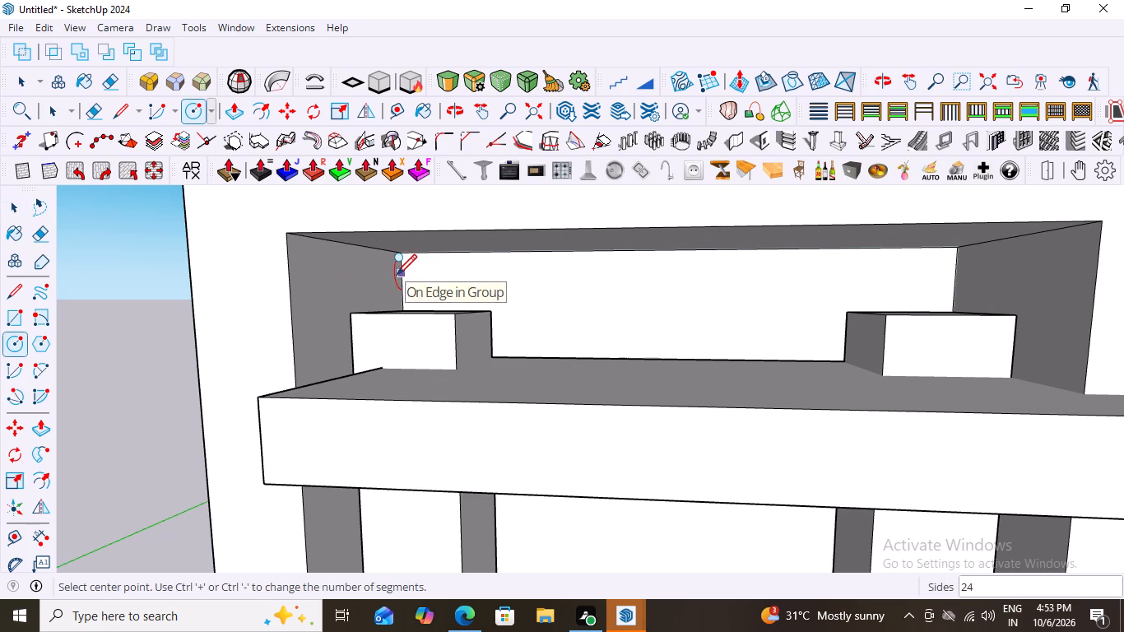
scroll(396, 286, up, 10)
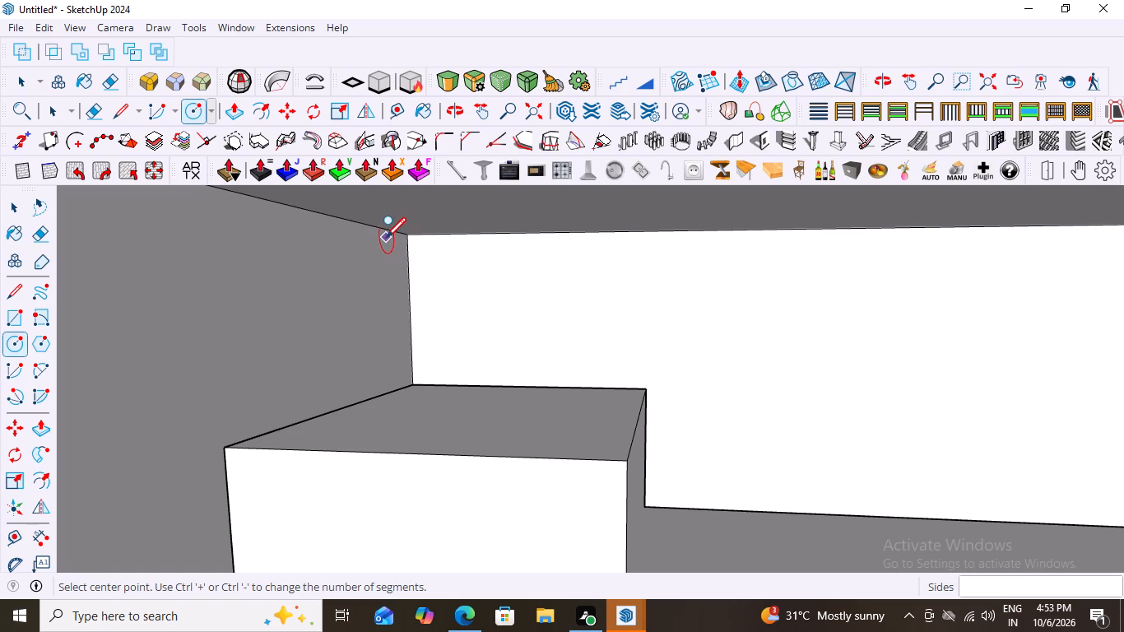
click(387, 239)
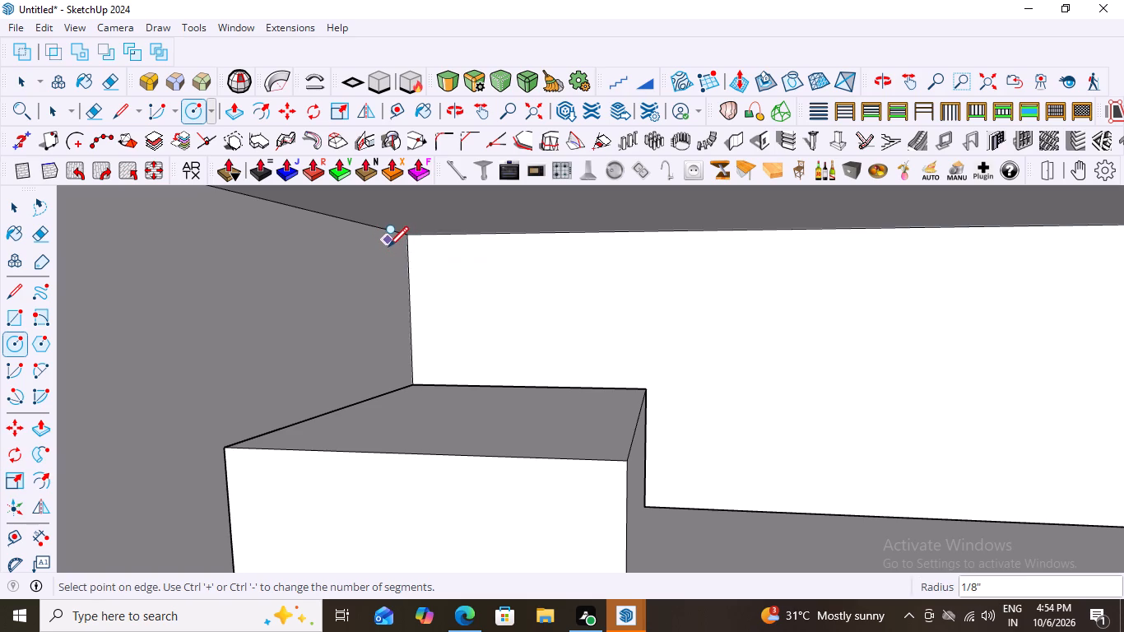
scroll(389, 243, up, 7)
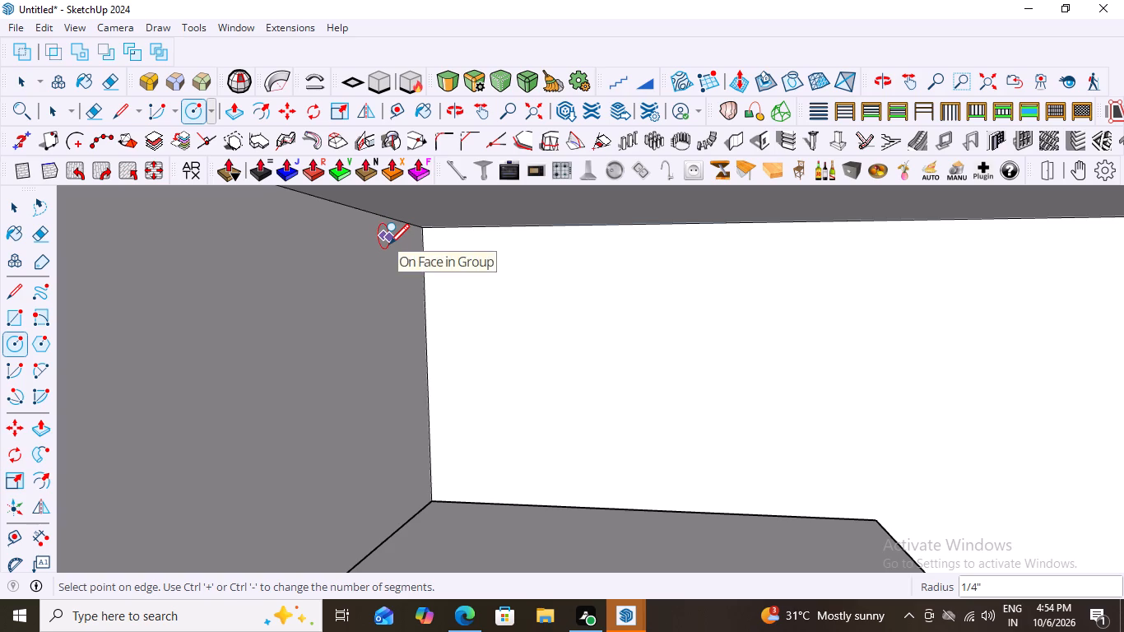
click(390, 243)
scroll(484, 288, down, 4)
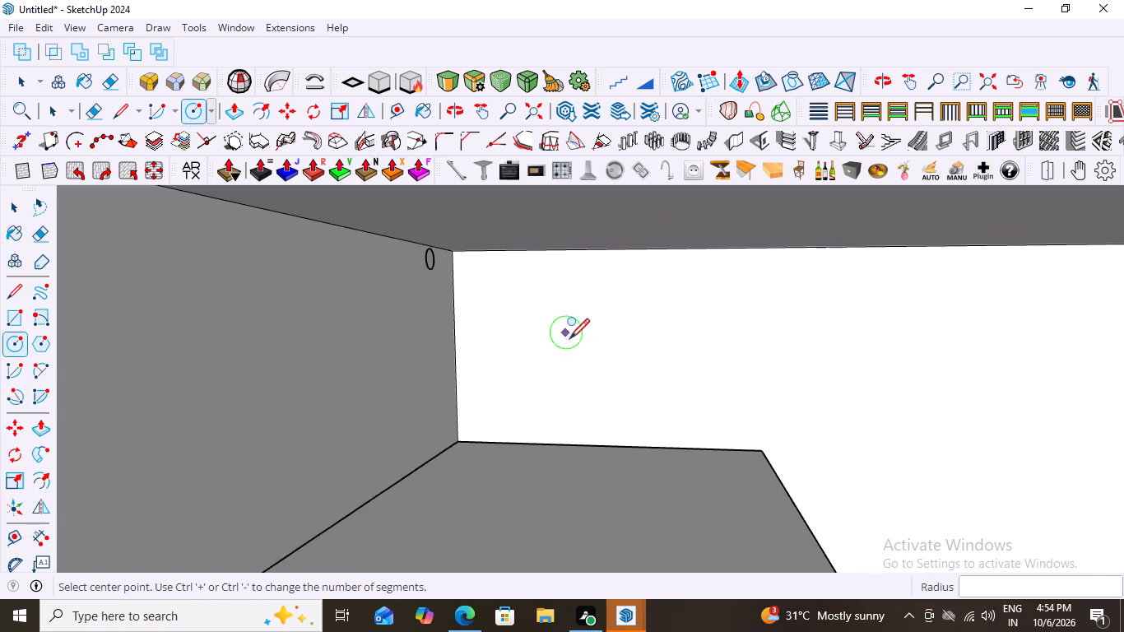
scroll(570, 337, down, 2)
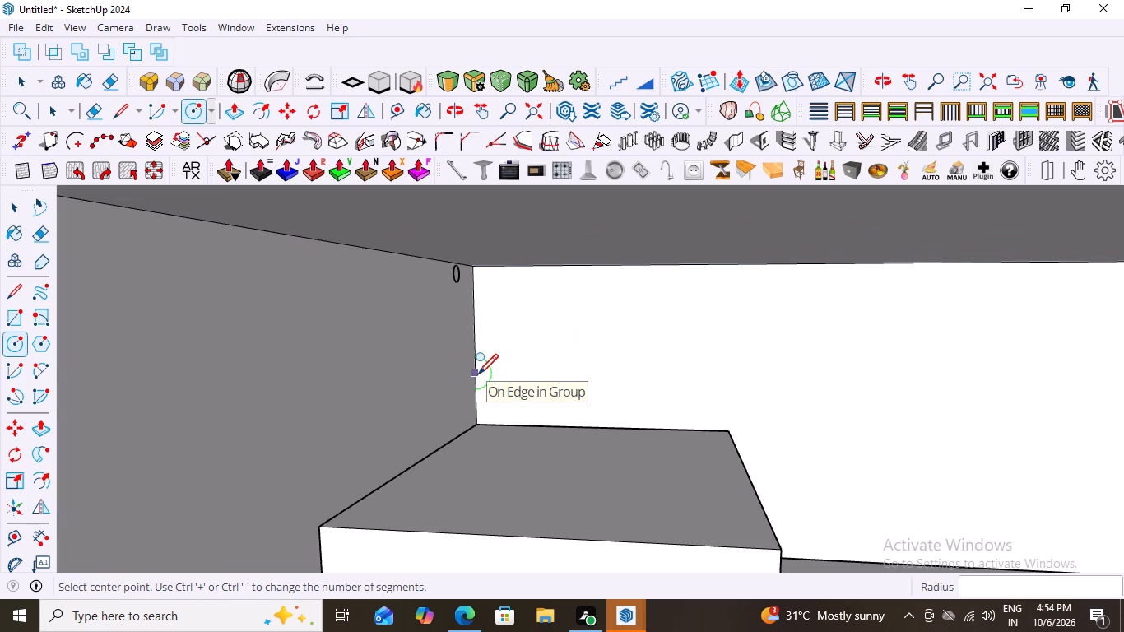
Make a group from the small circle's face and edge on the frame's inner side face.
key(space)
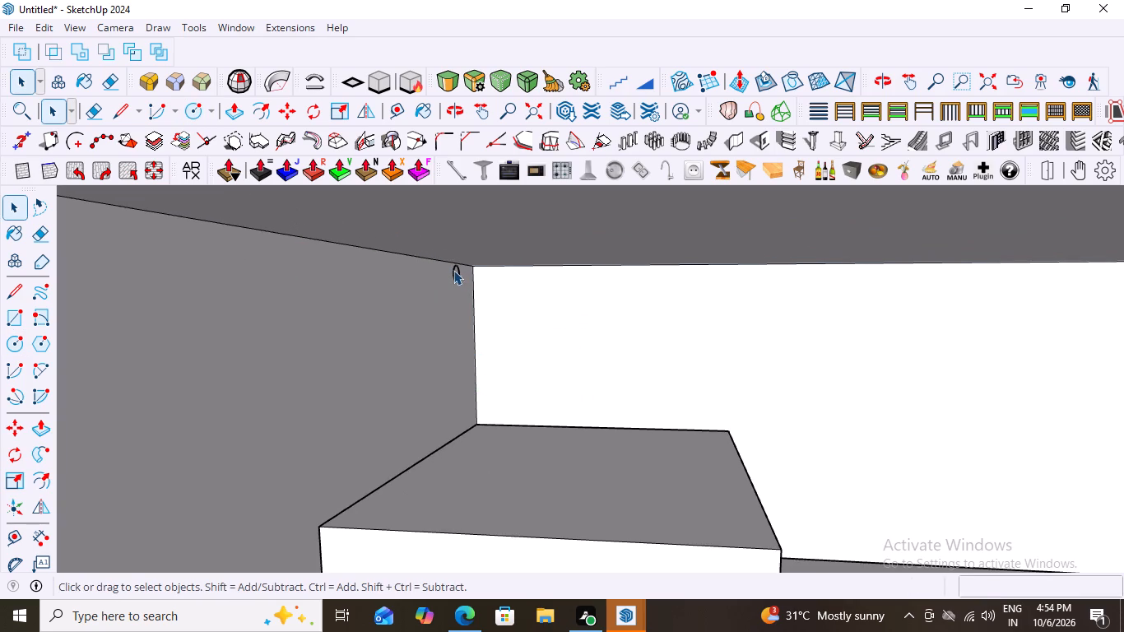
double_click(453, 270)
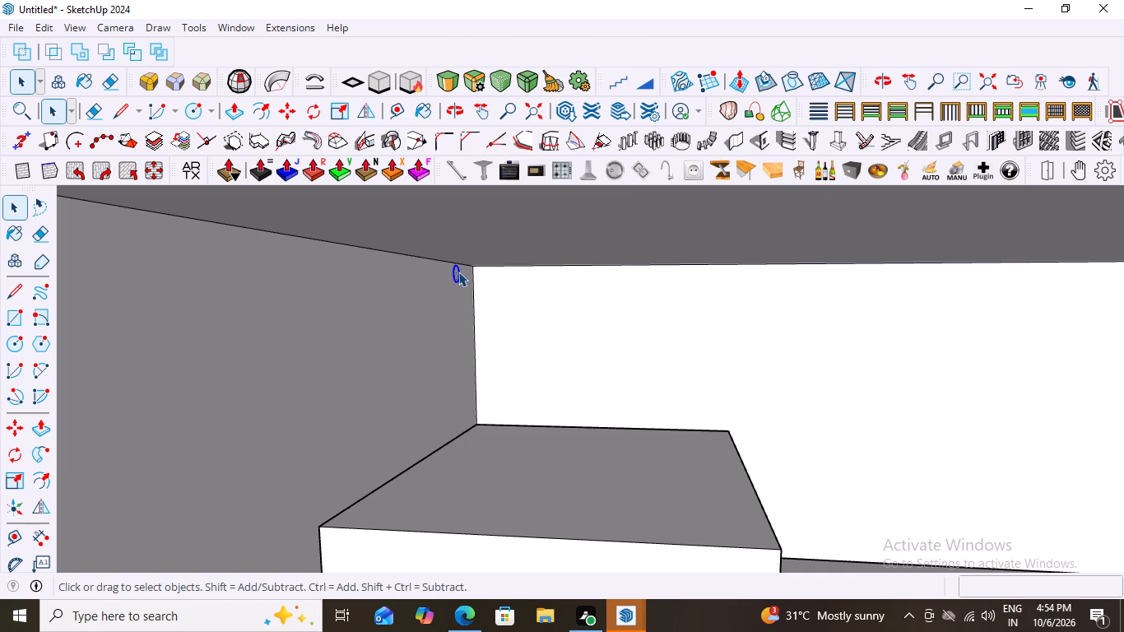
right_click(458, 272)
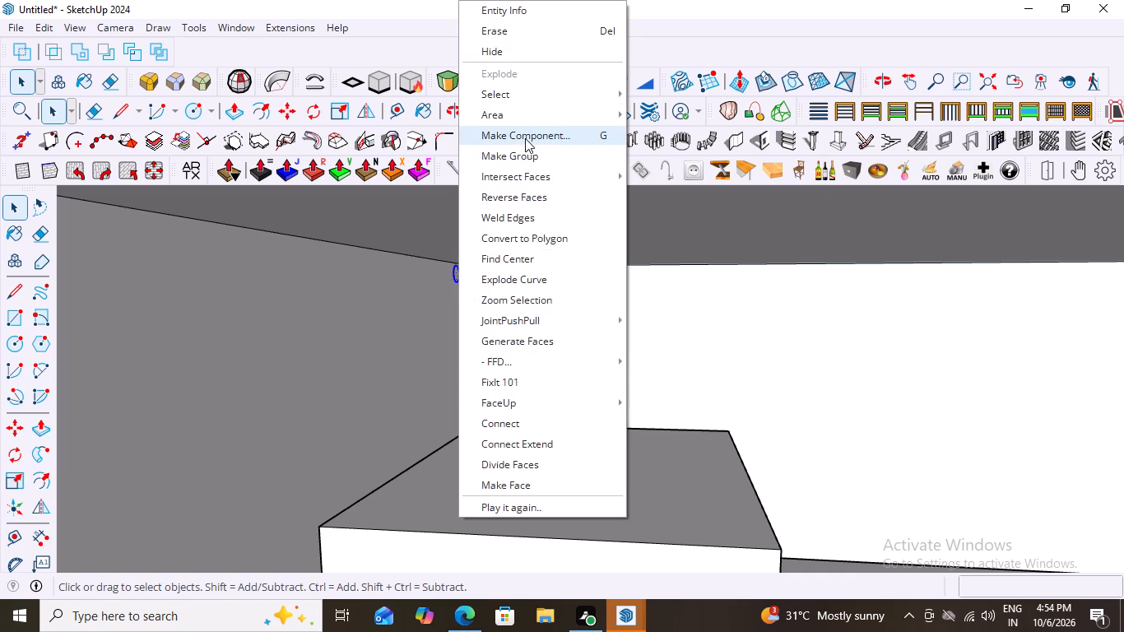
click(525, 154)
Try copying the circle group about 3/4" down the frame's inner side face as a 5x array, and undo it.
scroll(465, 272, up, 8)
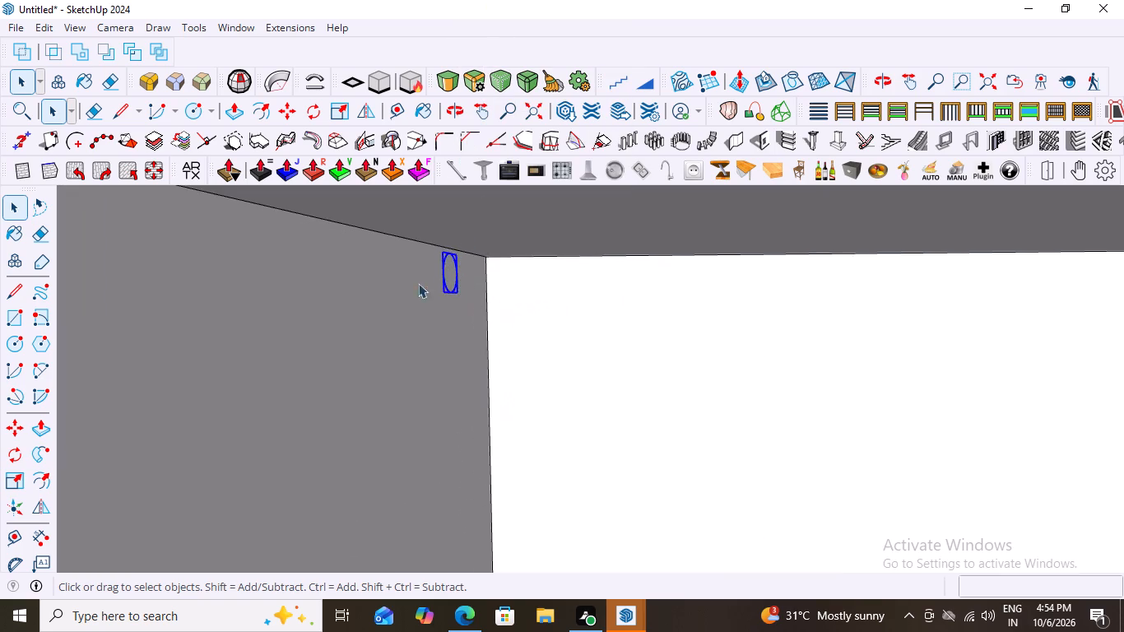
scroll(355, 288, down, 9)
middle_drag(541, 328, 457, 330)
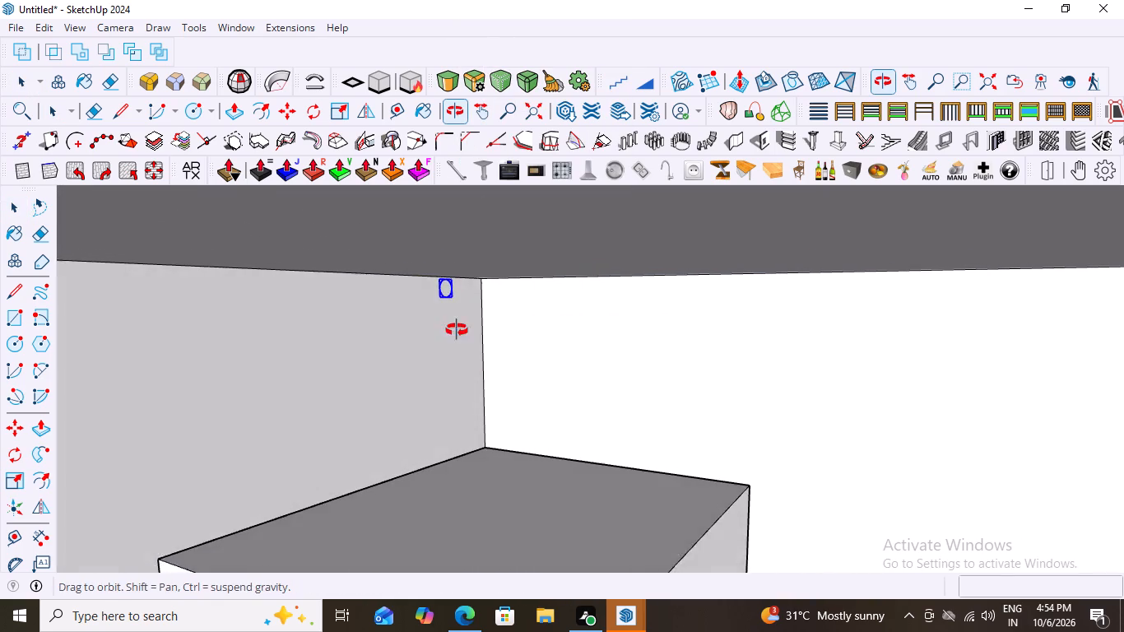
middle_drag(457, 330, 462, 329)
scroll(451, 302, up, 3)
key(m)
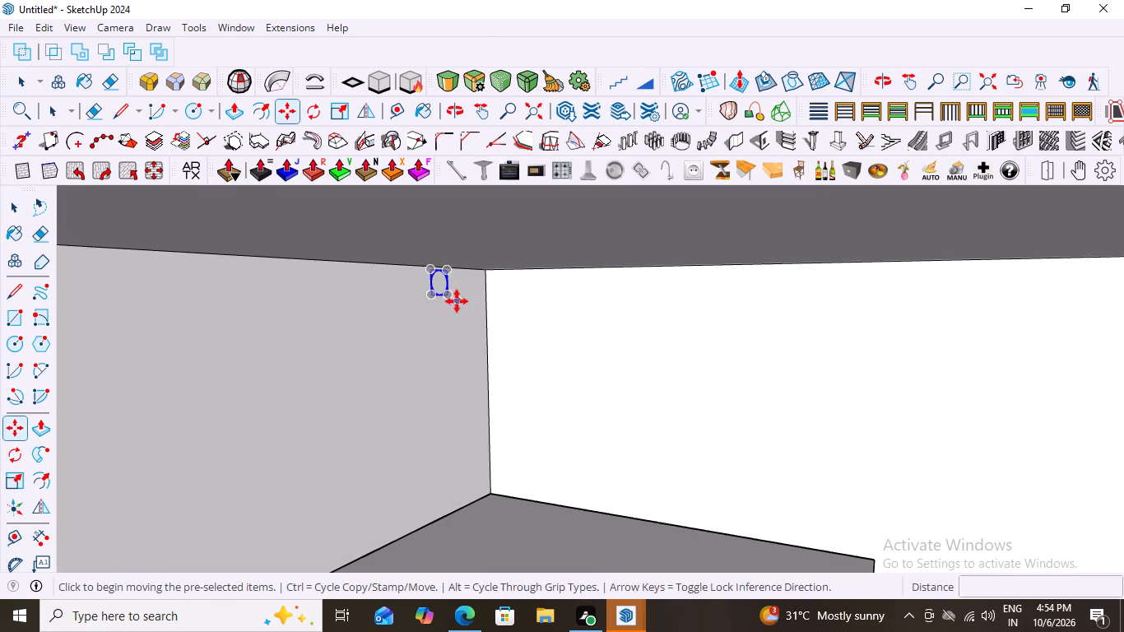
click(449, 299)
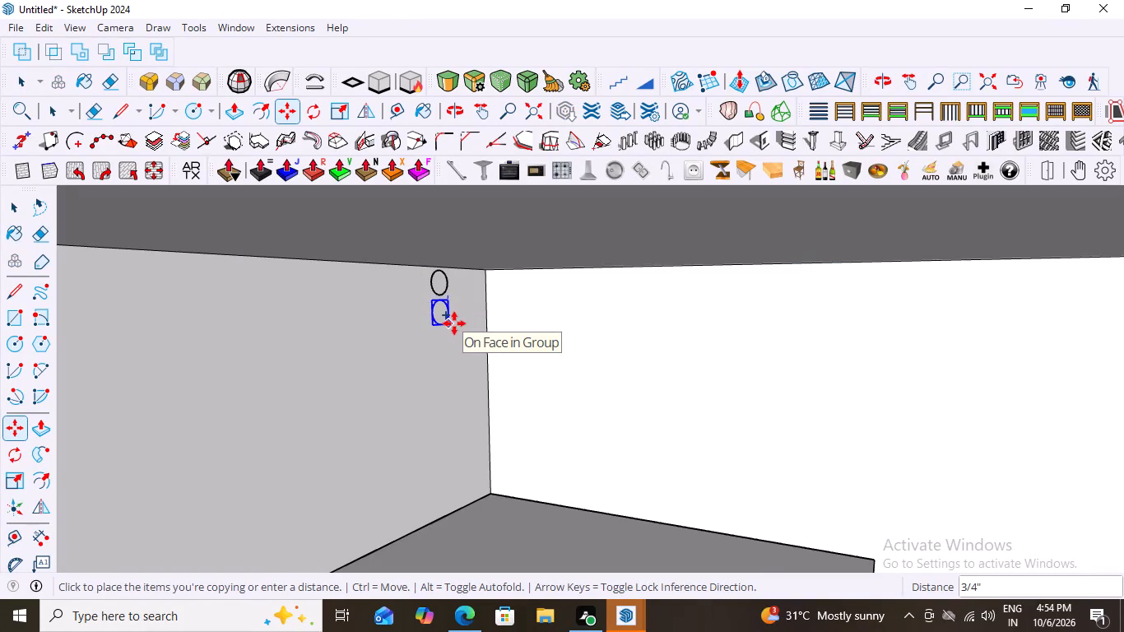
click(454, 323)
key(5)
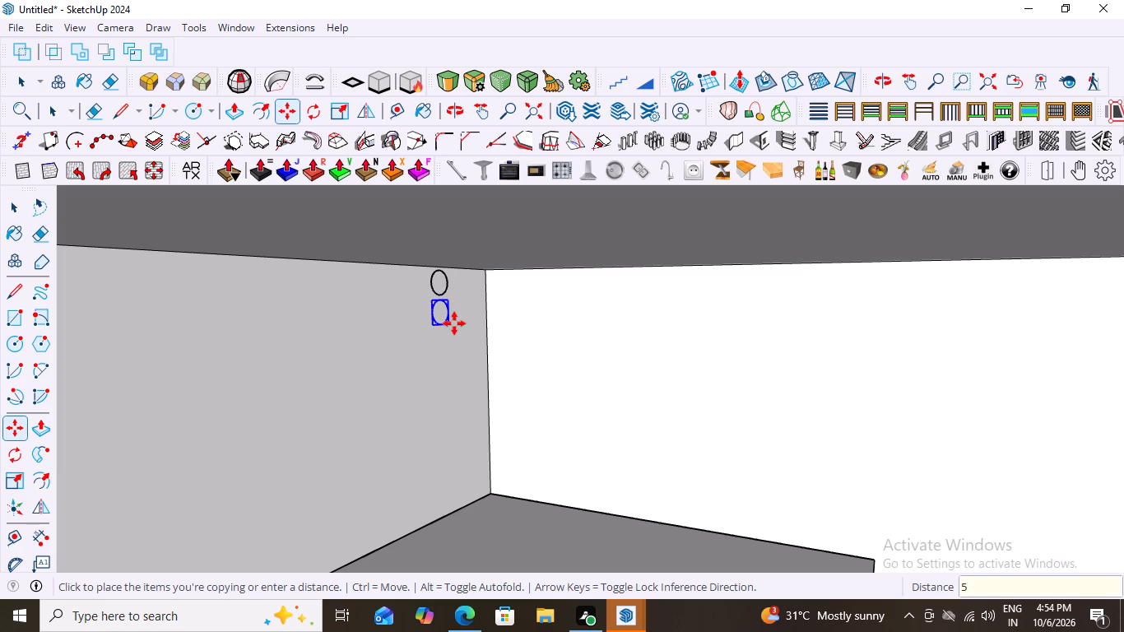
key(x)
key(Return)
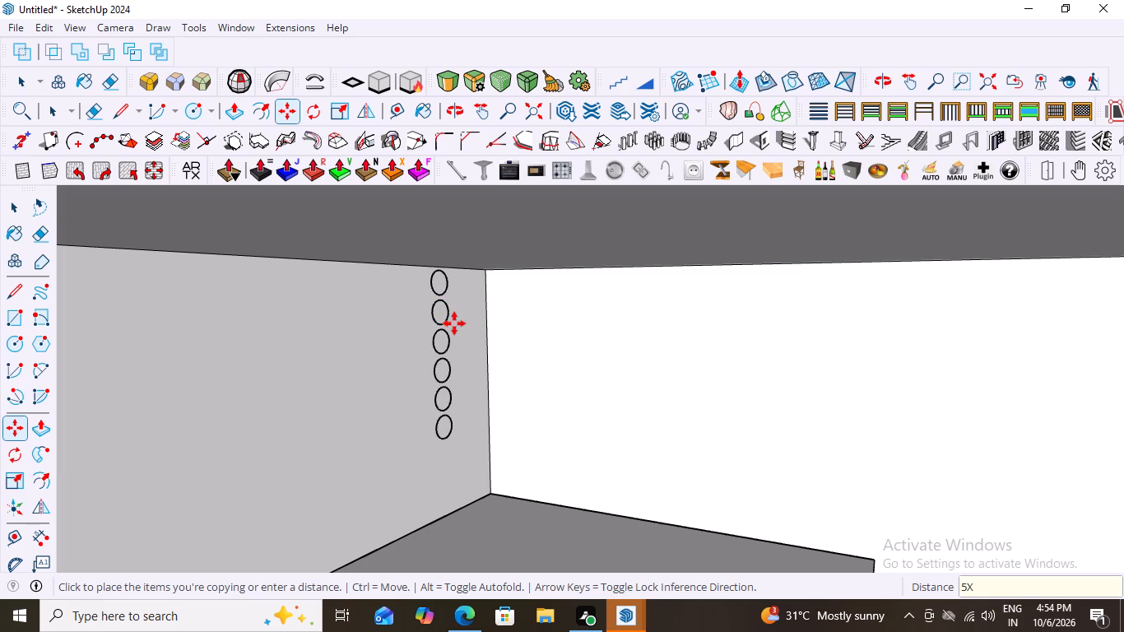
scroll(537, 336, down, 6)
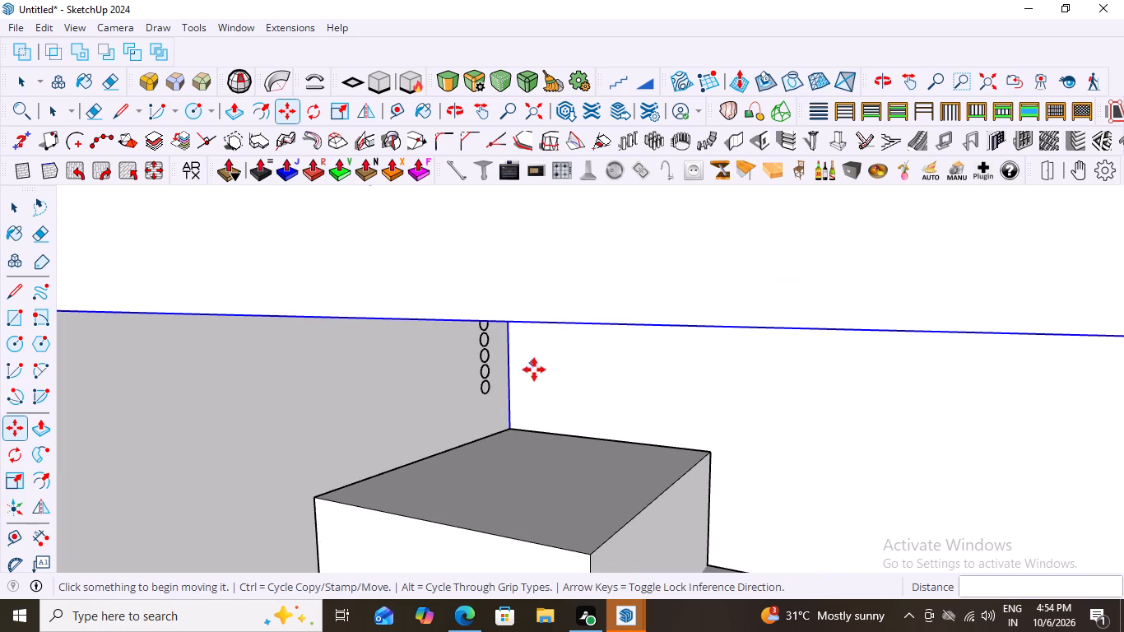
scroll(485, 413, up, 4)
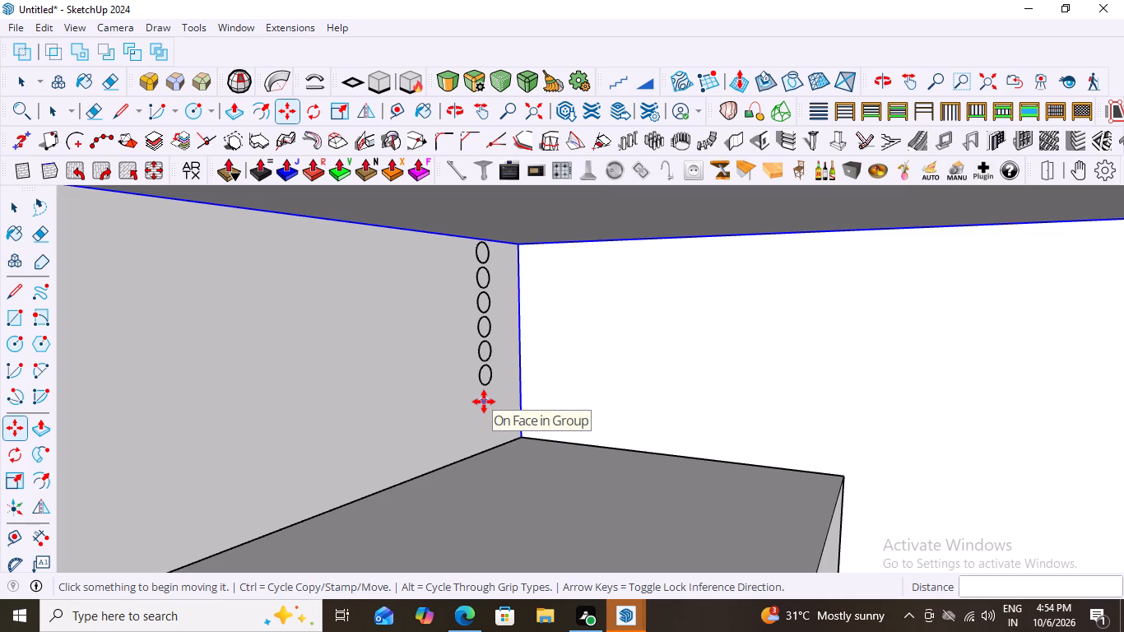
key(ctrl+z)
Copy the circle group about 3/4" straight down the frame's inner side face as an 8x array.
key(space)
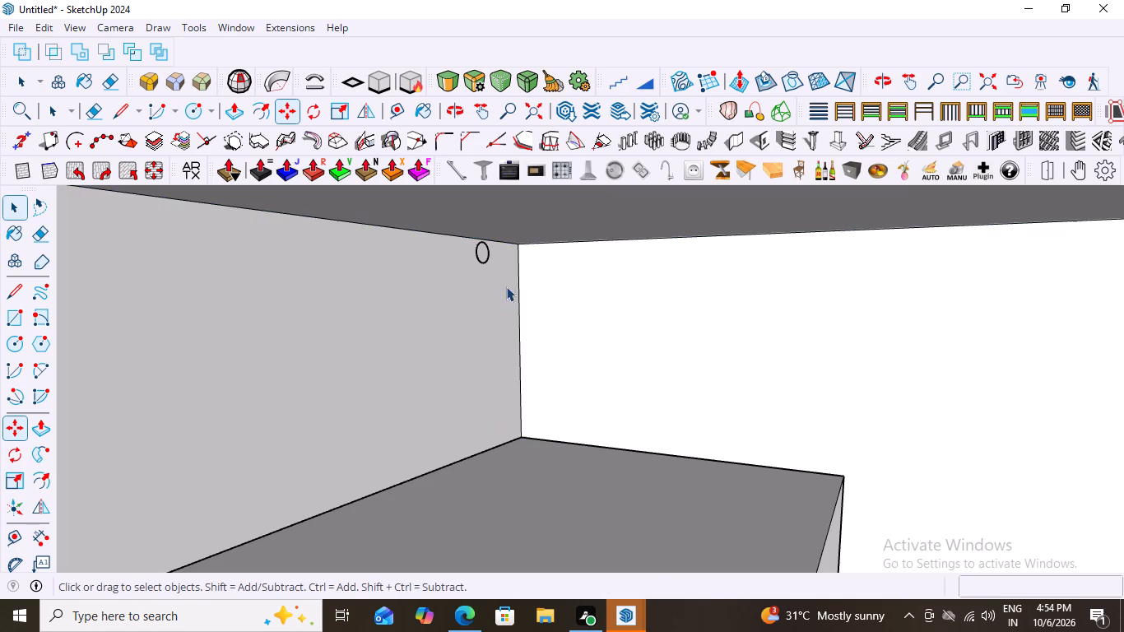
click(489, 257)
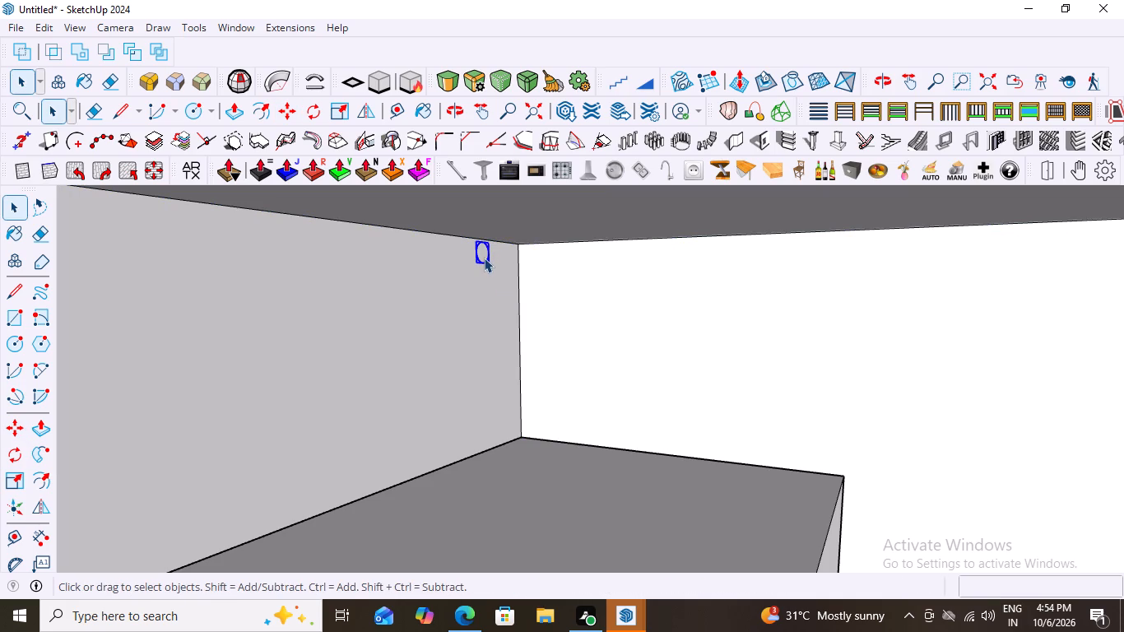
key(m)
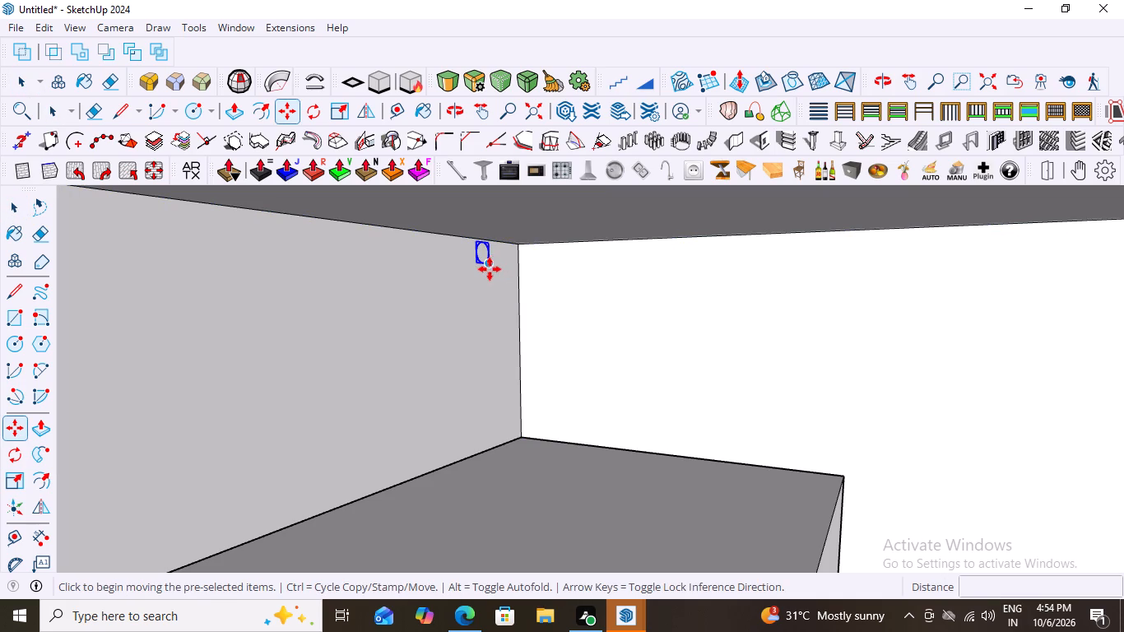
scroll(488, 269, up, 3)
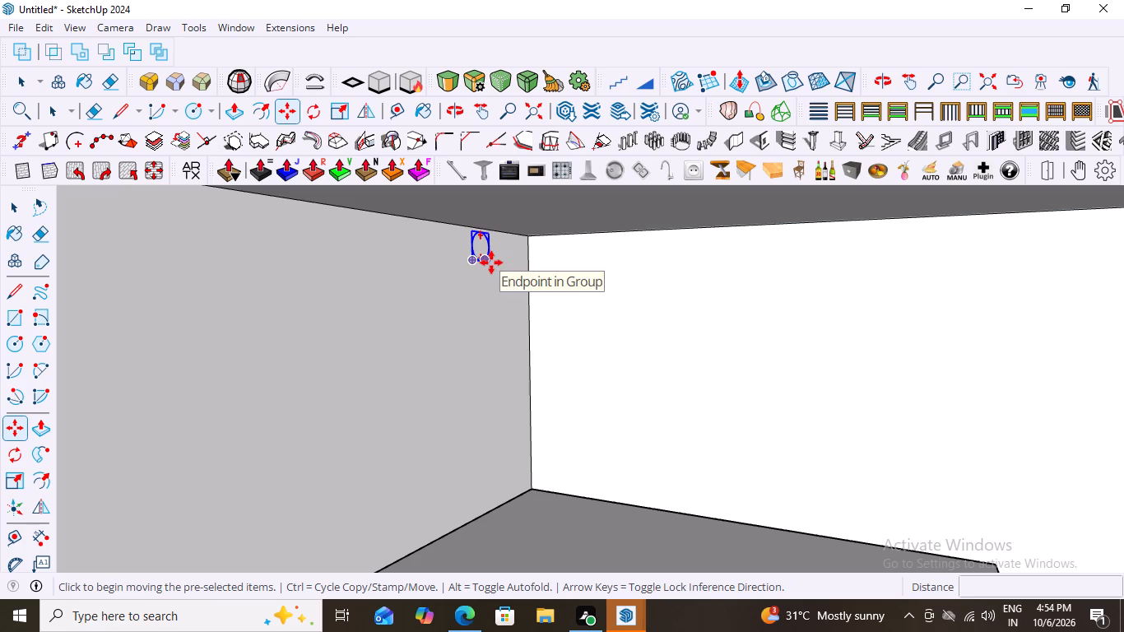
click(492, 268)
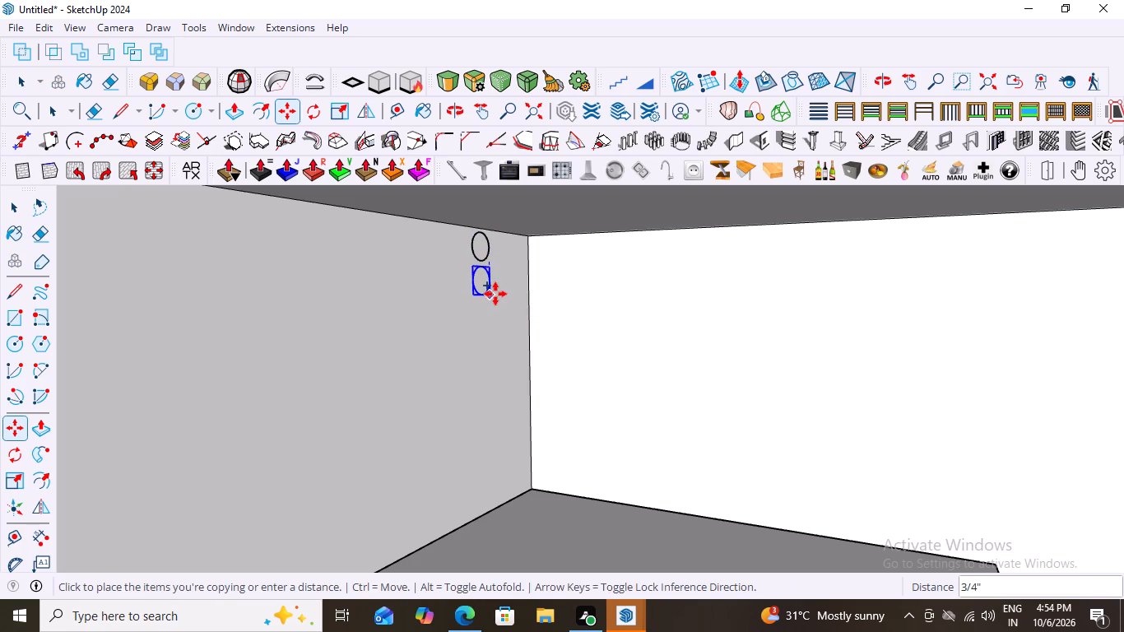
click(495, 295)
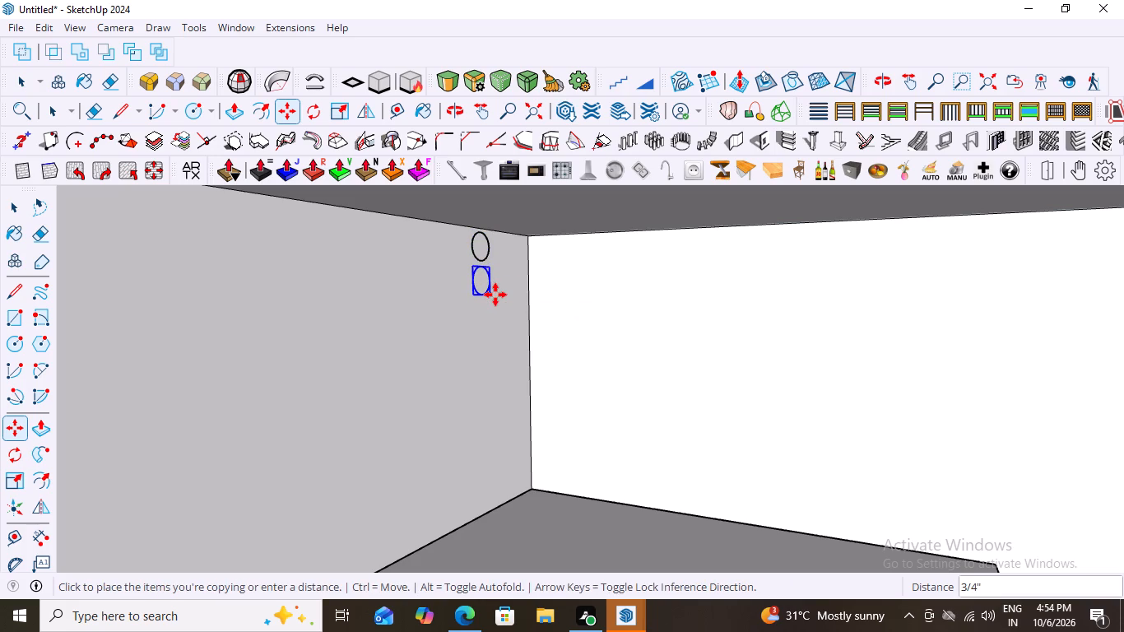
key(8)
key(x)
key(Return)
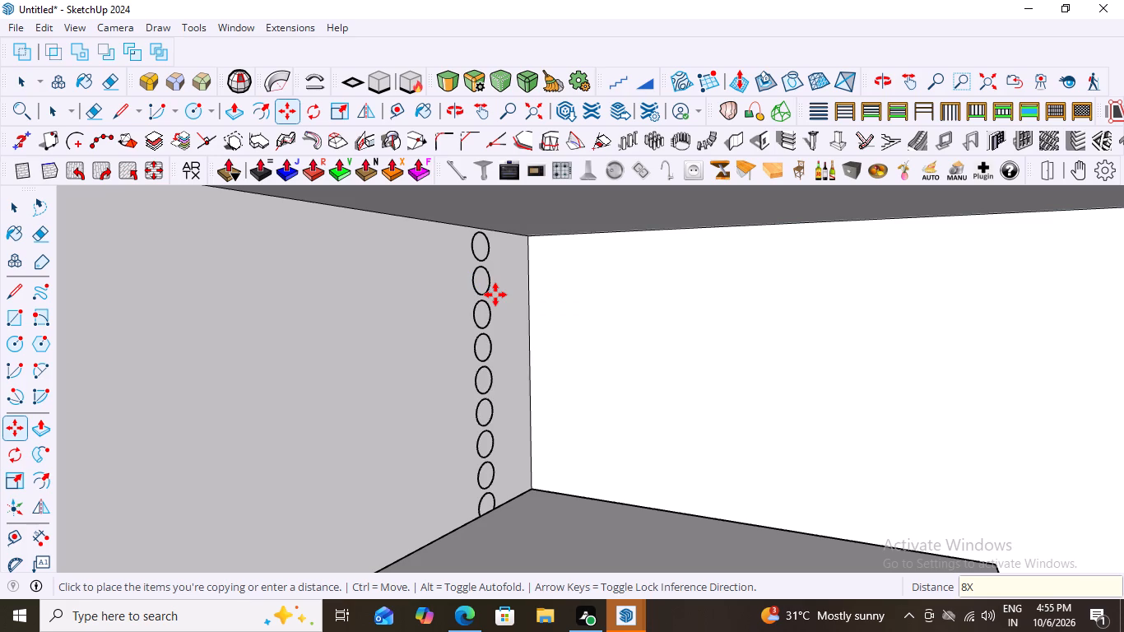
key(space)
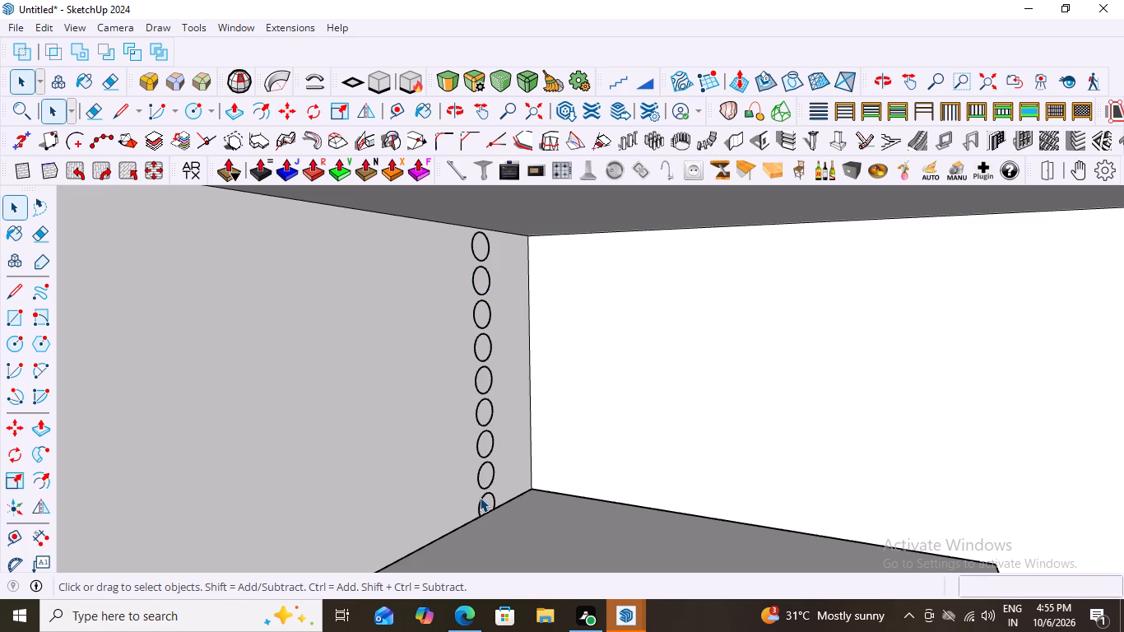
Delete the lowest circle of the row, the one cut off by the top of the column.
click(480, 497)
key(Delete)
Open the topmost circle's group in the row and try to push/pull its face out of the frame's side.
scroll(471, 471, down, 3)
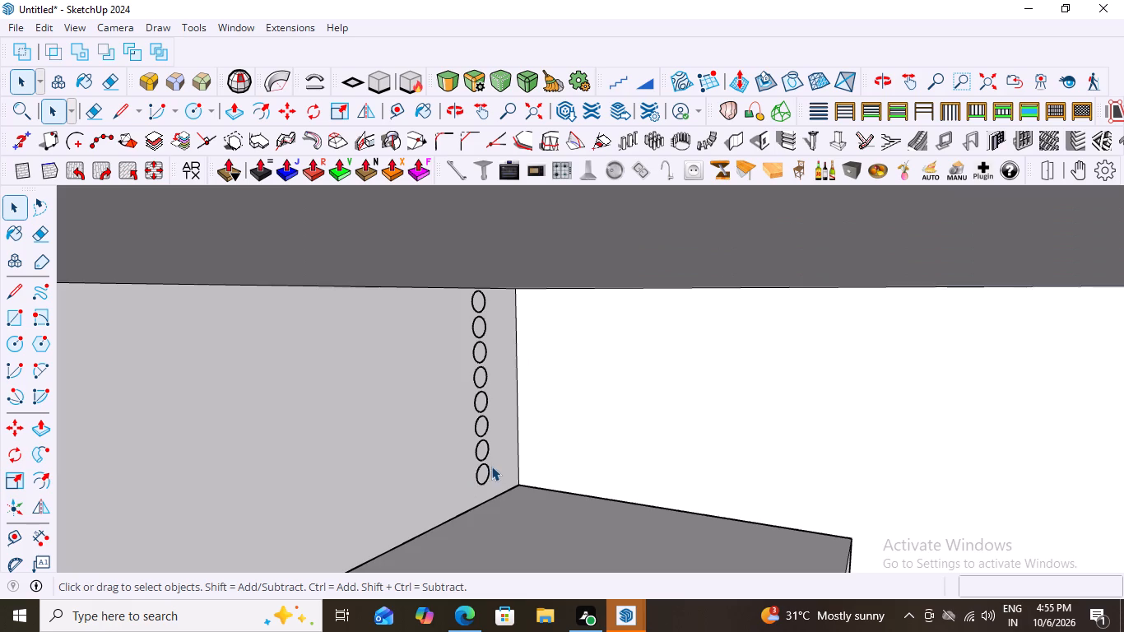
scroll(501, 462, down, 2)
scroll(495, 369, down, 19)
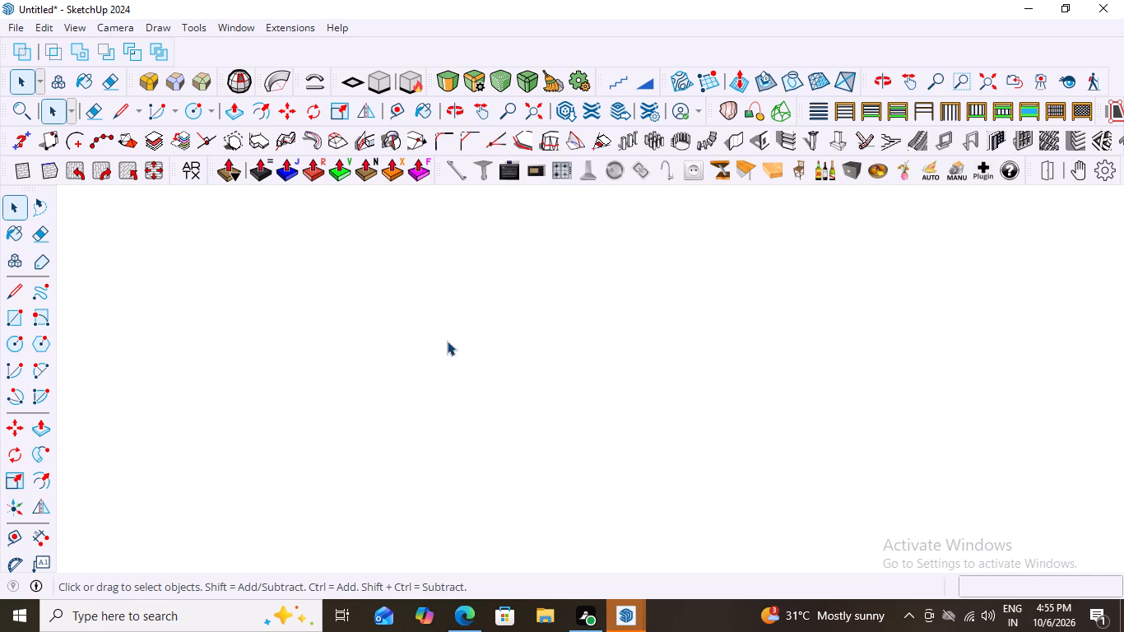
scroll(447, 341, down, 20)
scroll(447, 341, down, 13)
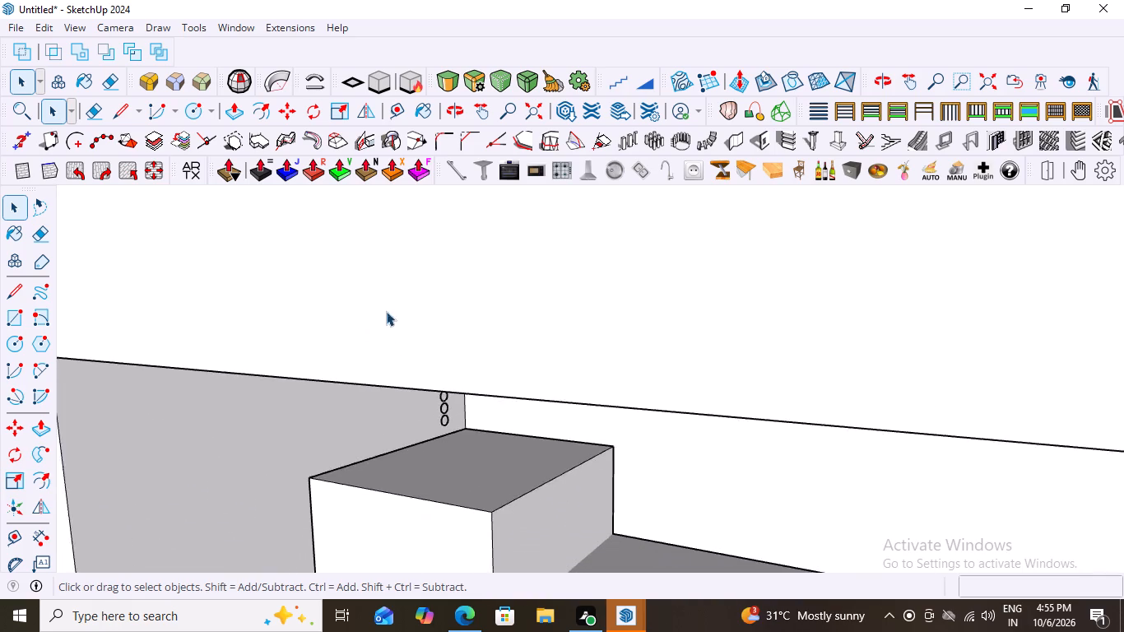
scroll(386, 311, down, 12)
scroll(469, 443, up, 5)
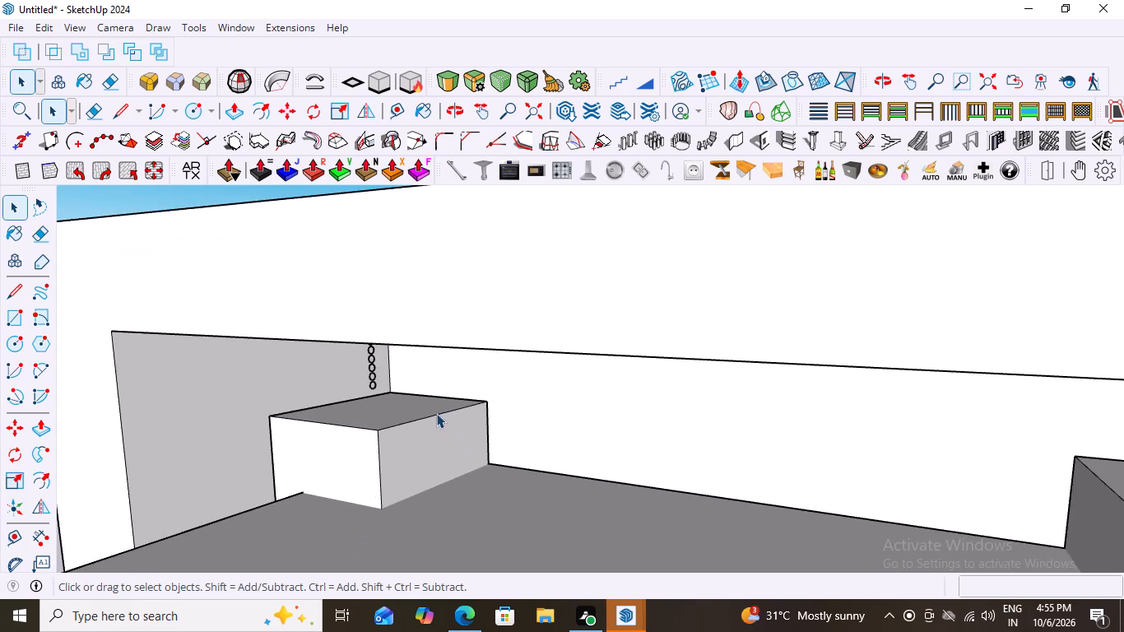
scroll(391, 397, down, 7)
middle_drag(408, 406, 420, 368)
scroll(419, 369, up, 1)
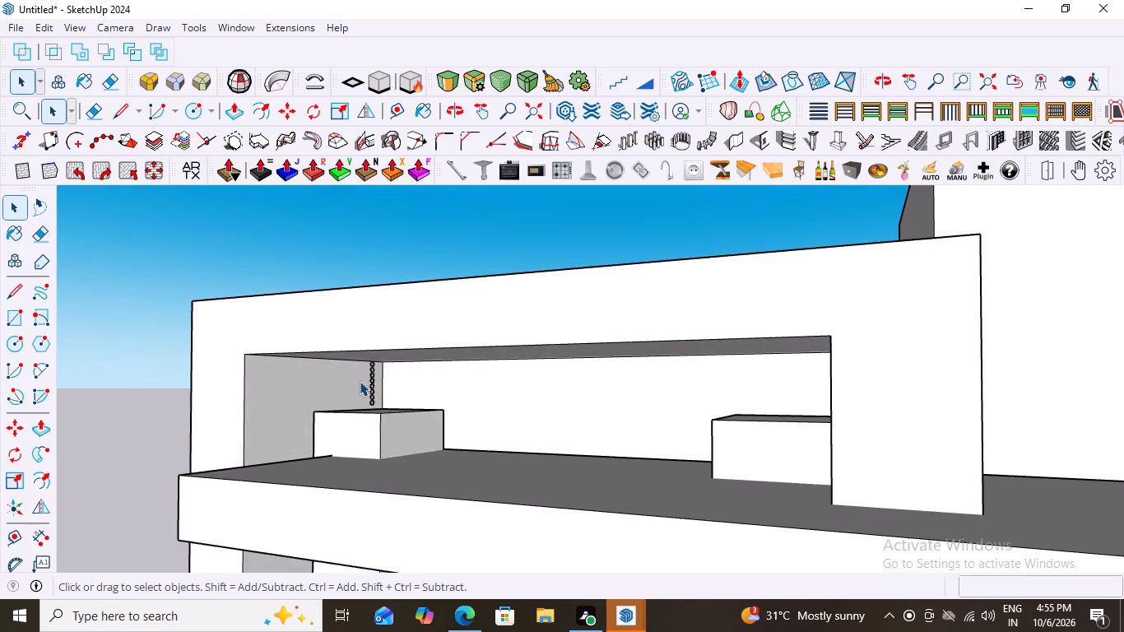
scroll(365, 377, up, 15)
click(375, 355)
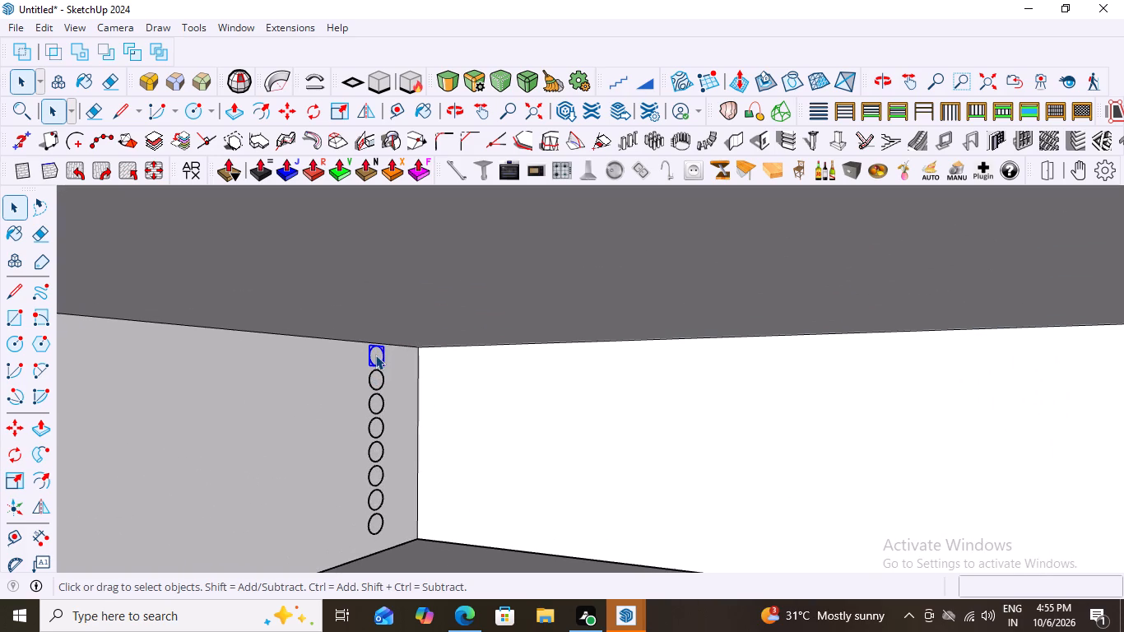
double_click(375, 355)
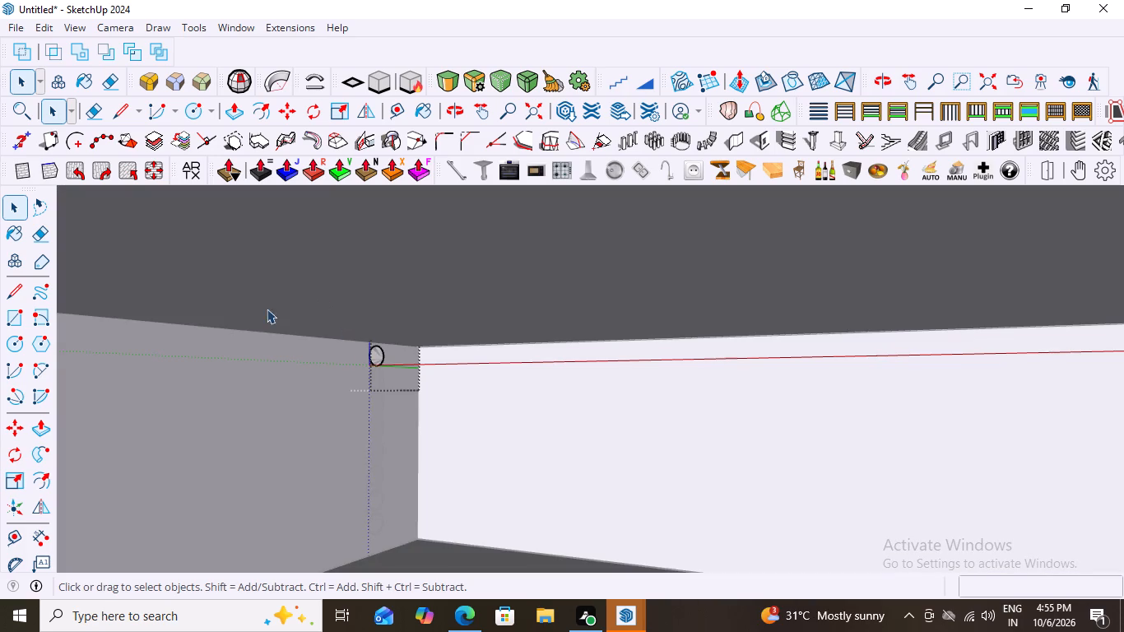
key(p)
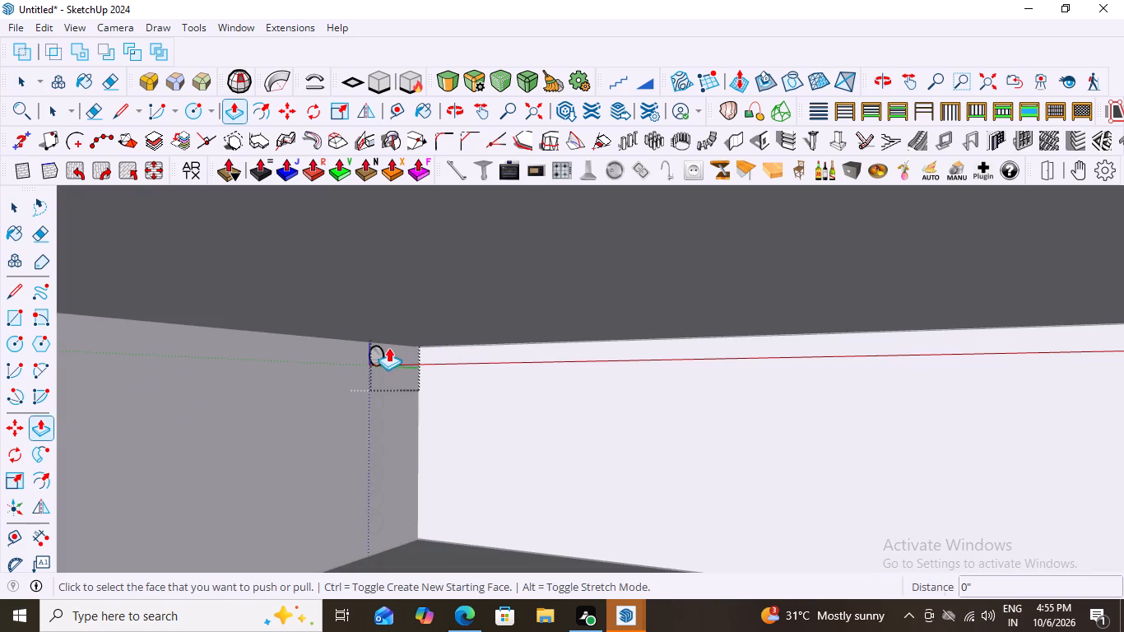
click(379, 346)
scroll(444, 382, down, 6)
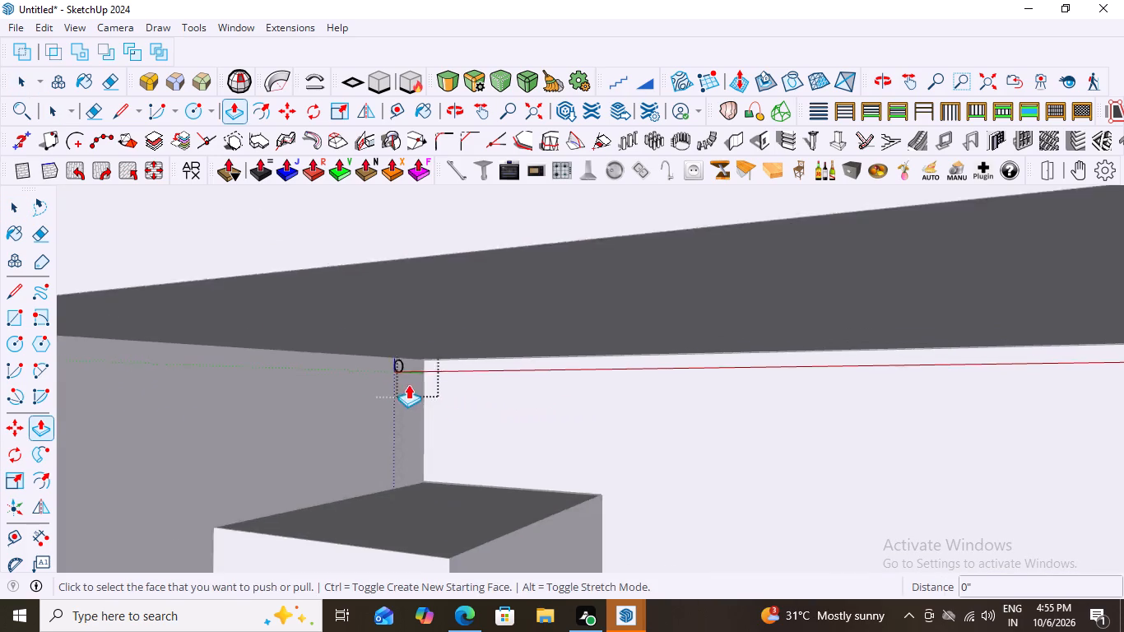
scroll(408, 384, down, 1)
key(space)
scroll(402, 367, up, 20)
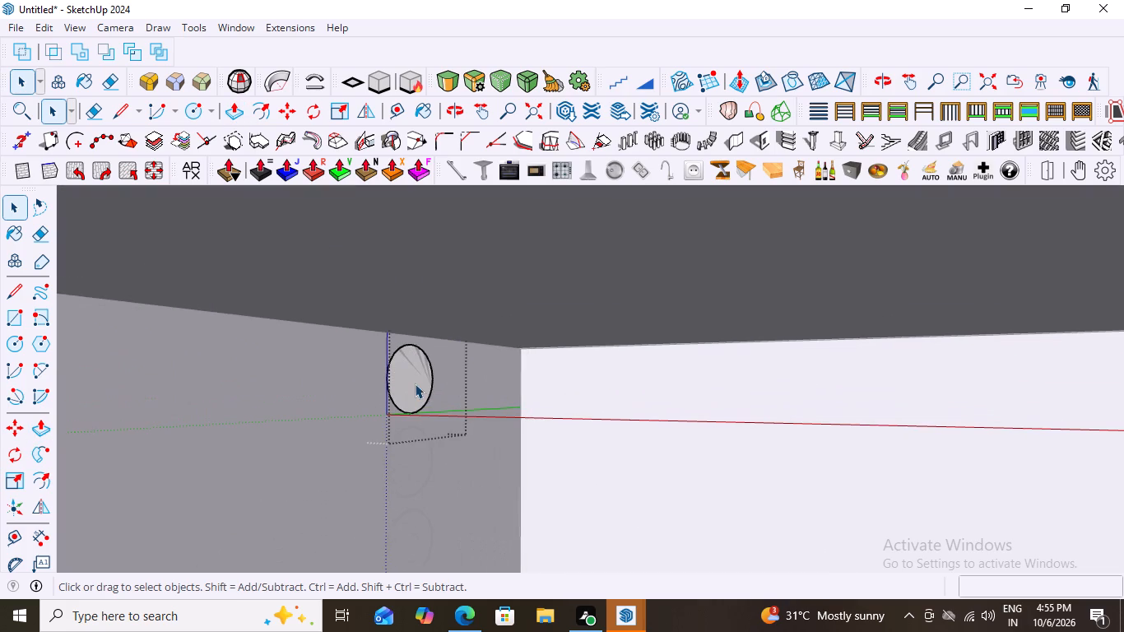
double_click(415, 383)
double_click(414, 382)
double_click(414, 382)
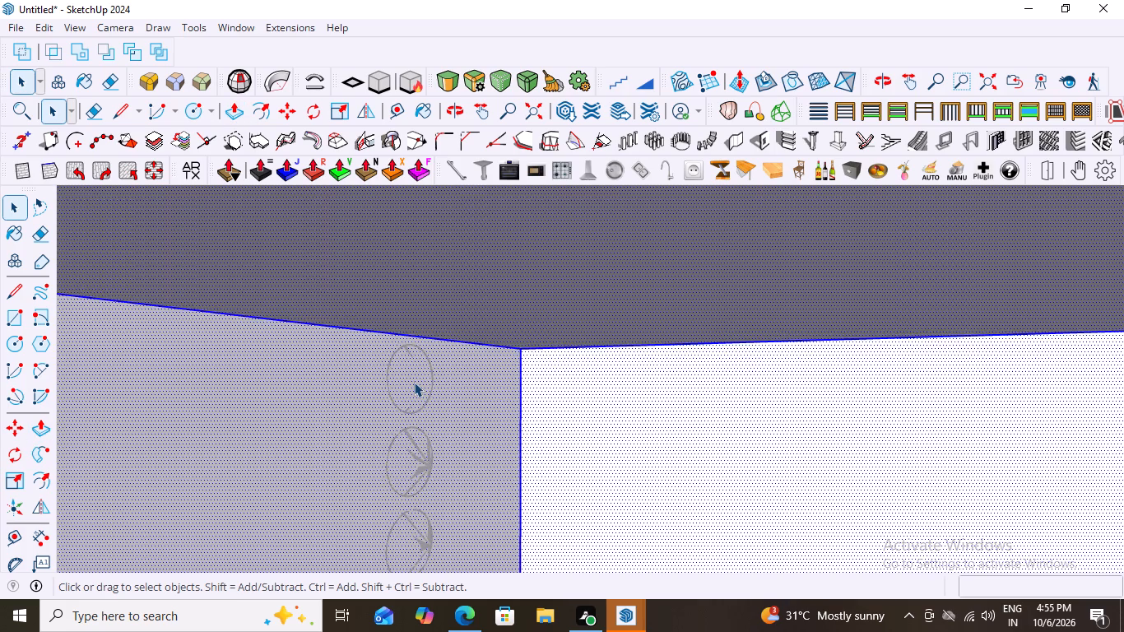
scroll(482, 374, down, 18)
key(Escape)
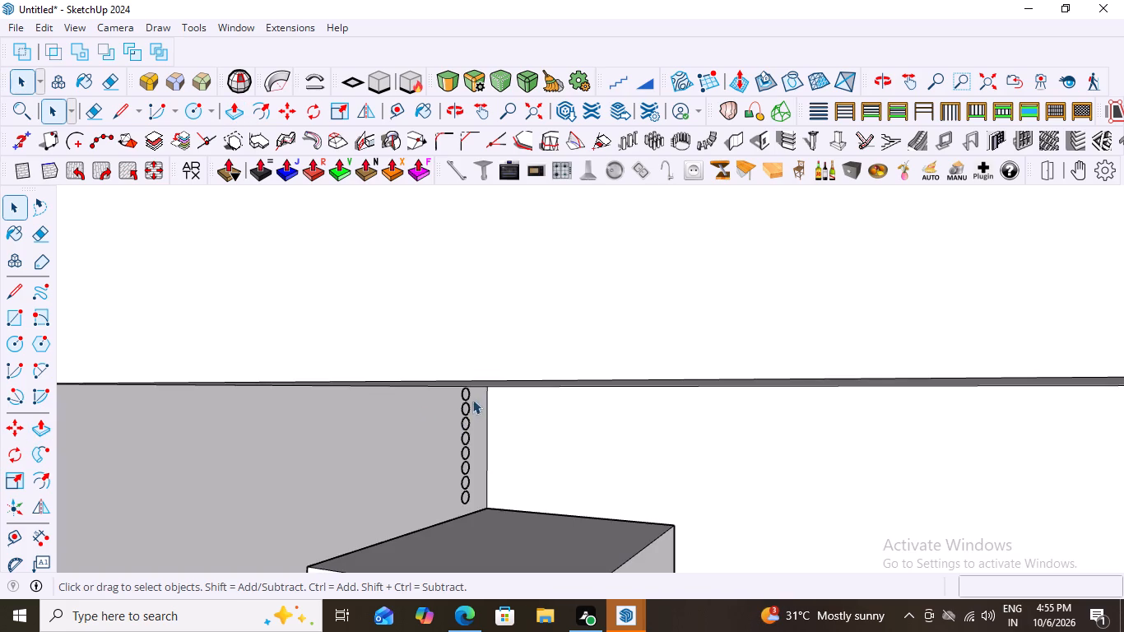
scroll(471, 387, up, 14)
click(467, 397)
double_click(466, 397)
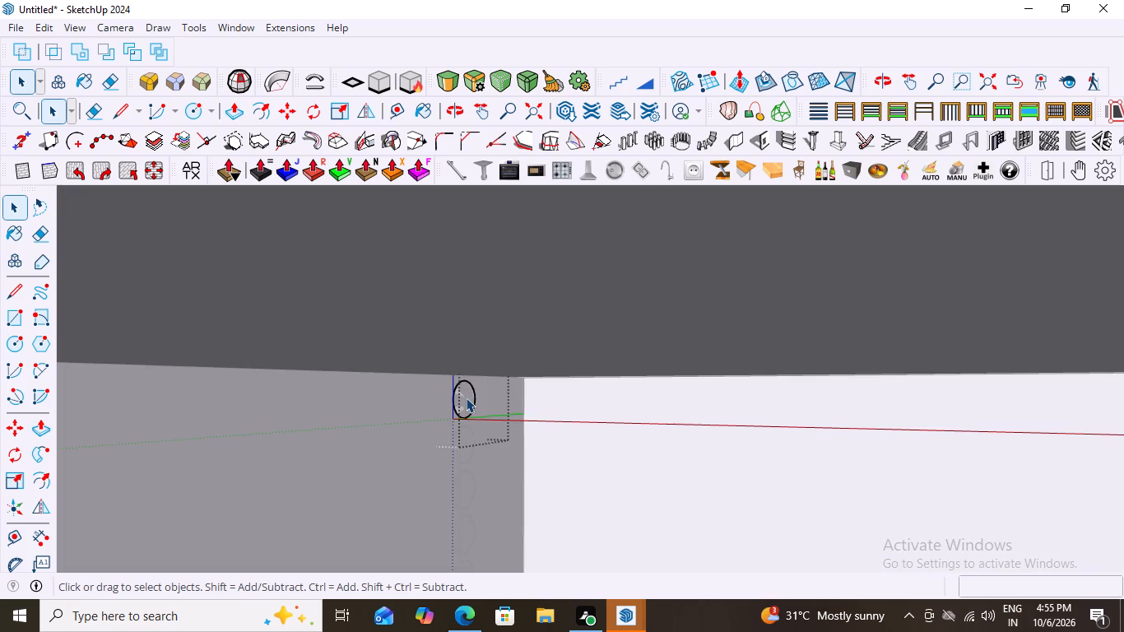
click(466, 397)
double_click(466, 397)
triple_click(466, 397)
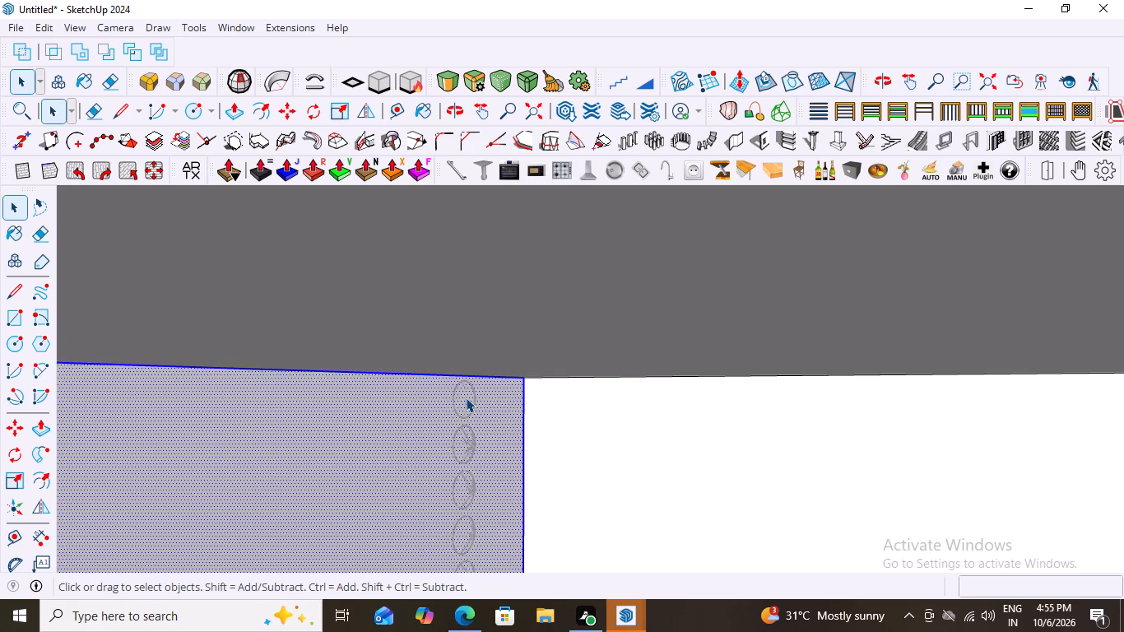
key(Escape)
Push/pull the topmost circle's face inside its group about 4' 11 1/16" across to the frame's opposite inner side face.
click(469, 399)
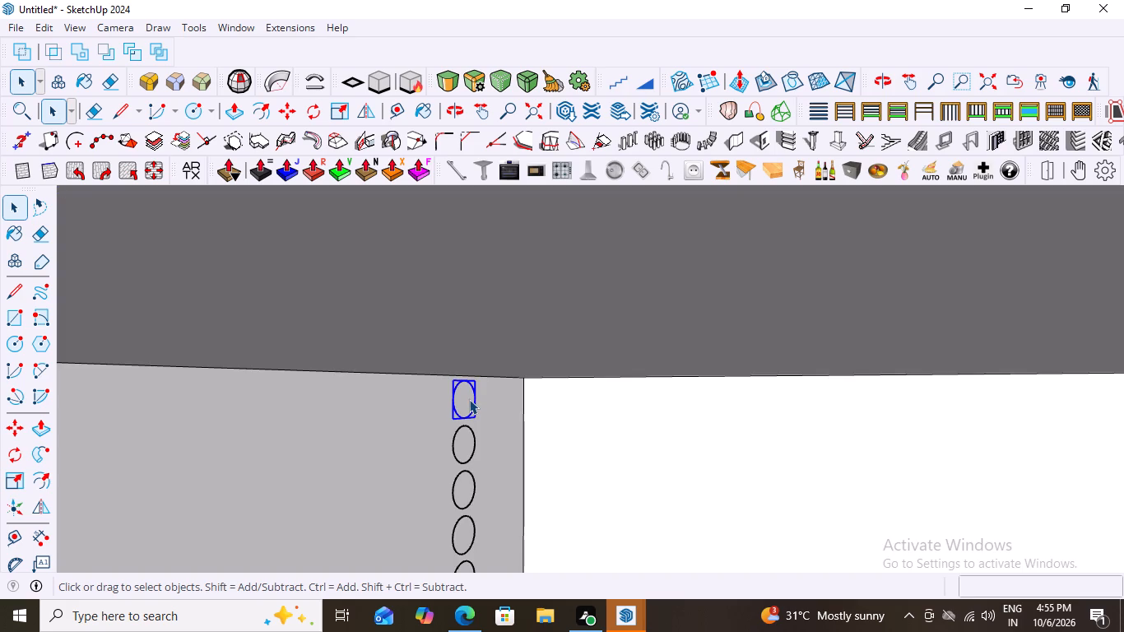
click(469, 399)
click(462, 394)
click(464, 396)
double_click(464, 396)
key(p)
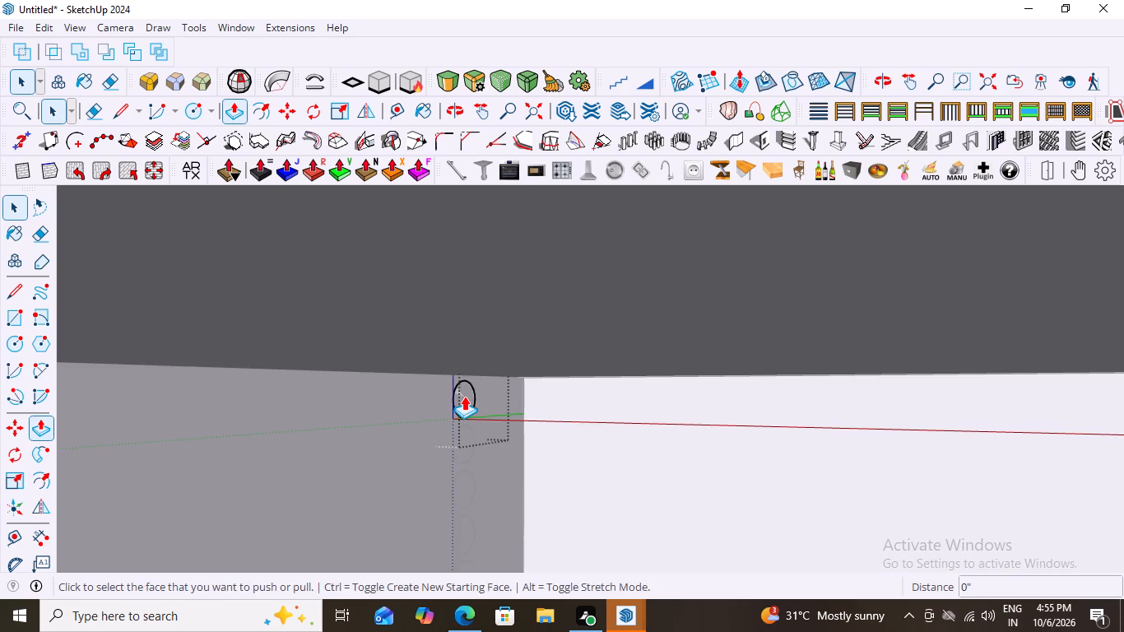
click(464, 396)
scroll(586, 430, down, 11)
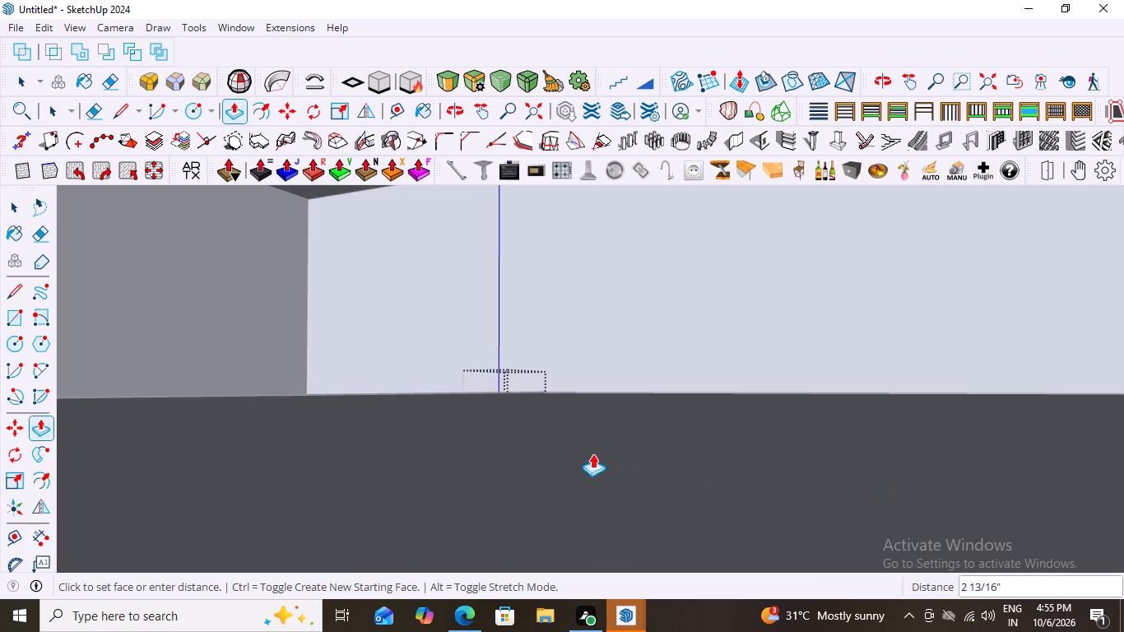
scroll(462, 442, down, 20)
scroll(462, 442, down, 9)
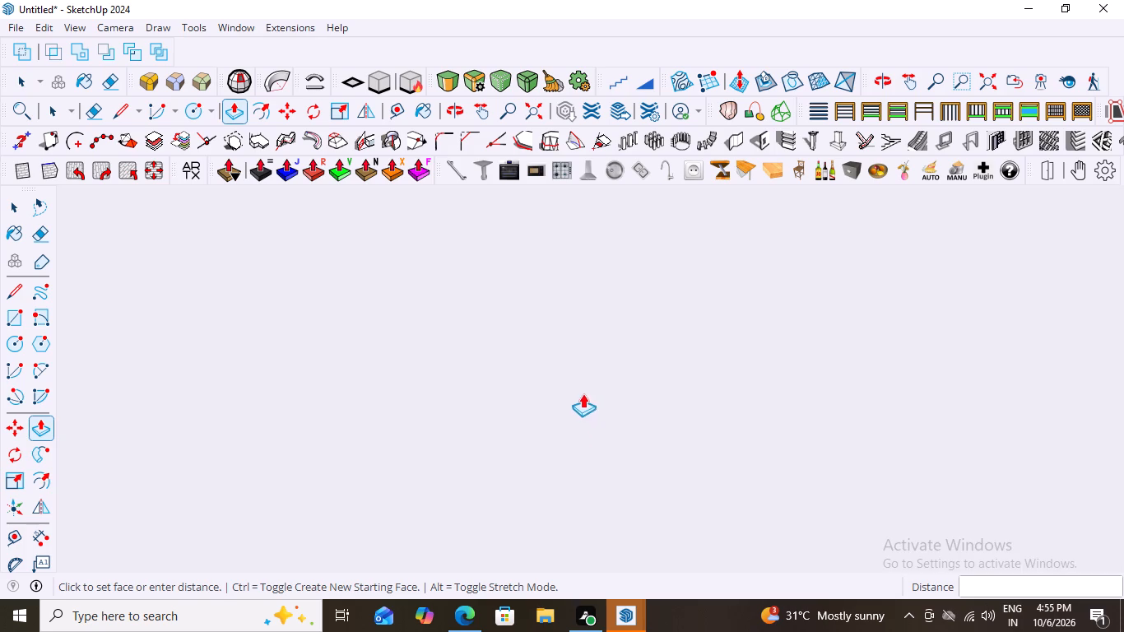
scroll(583, 393, down, 18)
scroll(627, 341, down, 11)
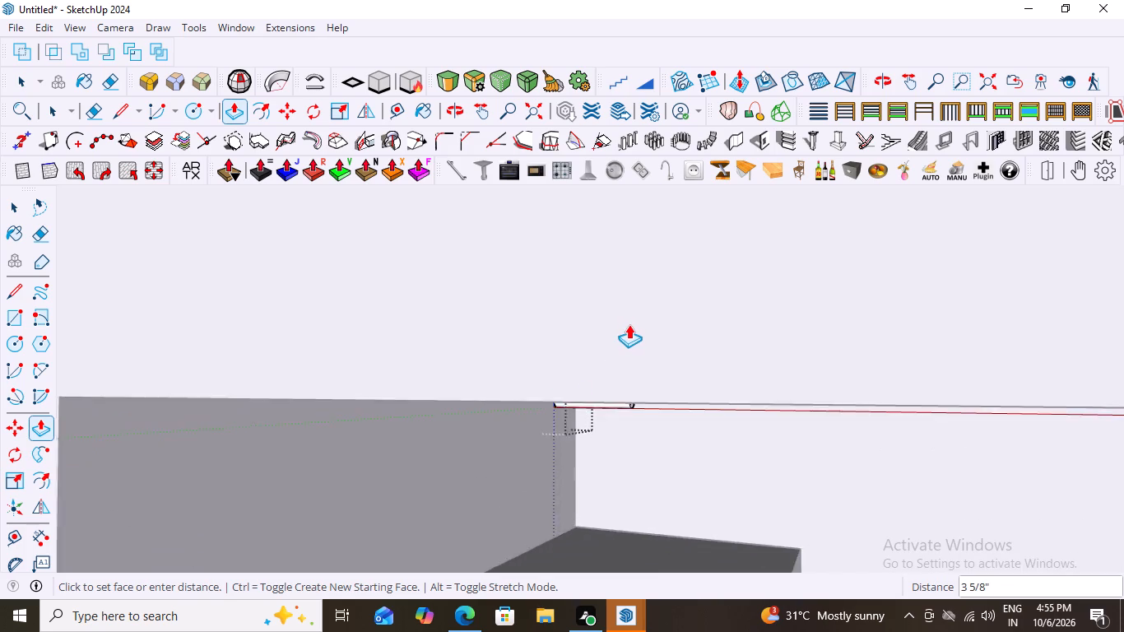
scroll(629, 324, down, 20)
scroll(629, 324, down, 16)
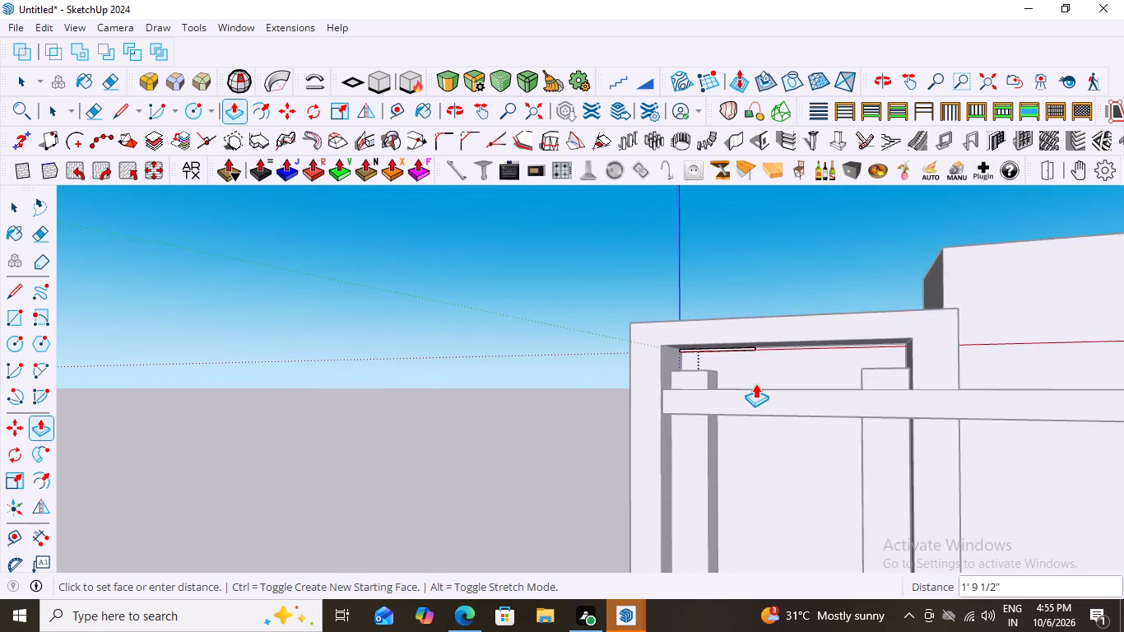
scroll(763, 383, down, 2)
scroll(852, 338, up, 17)
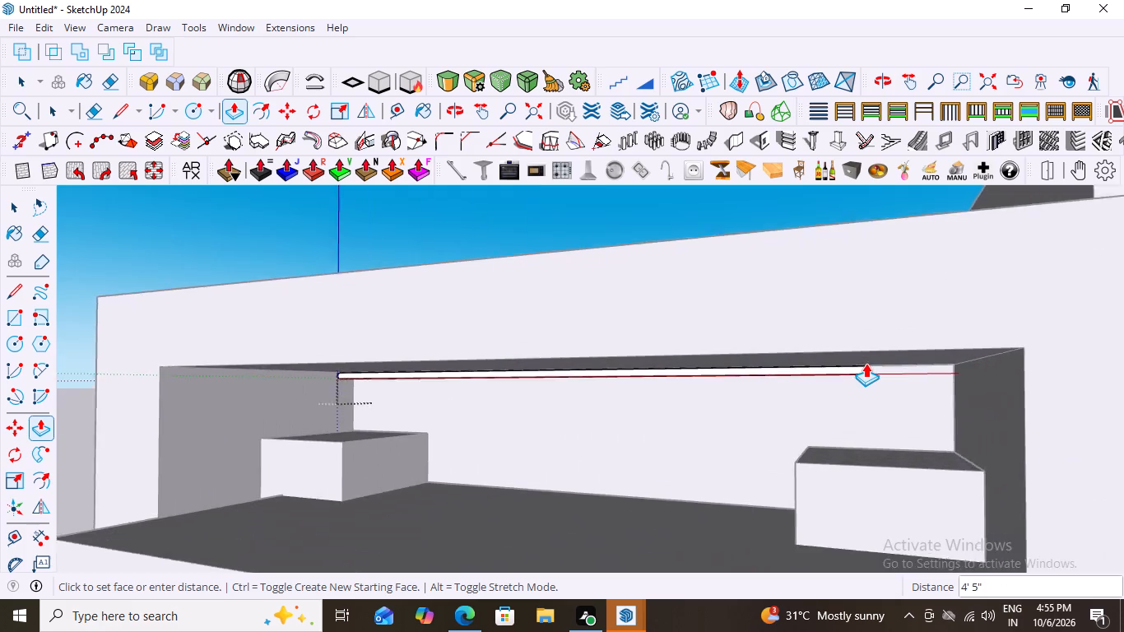
scroll(866, 363, up, 4)
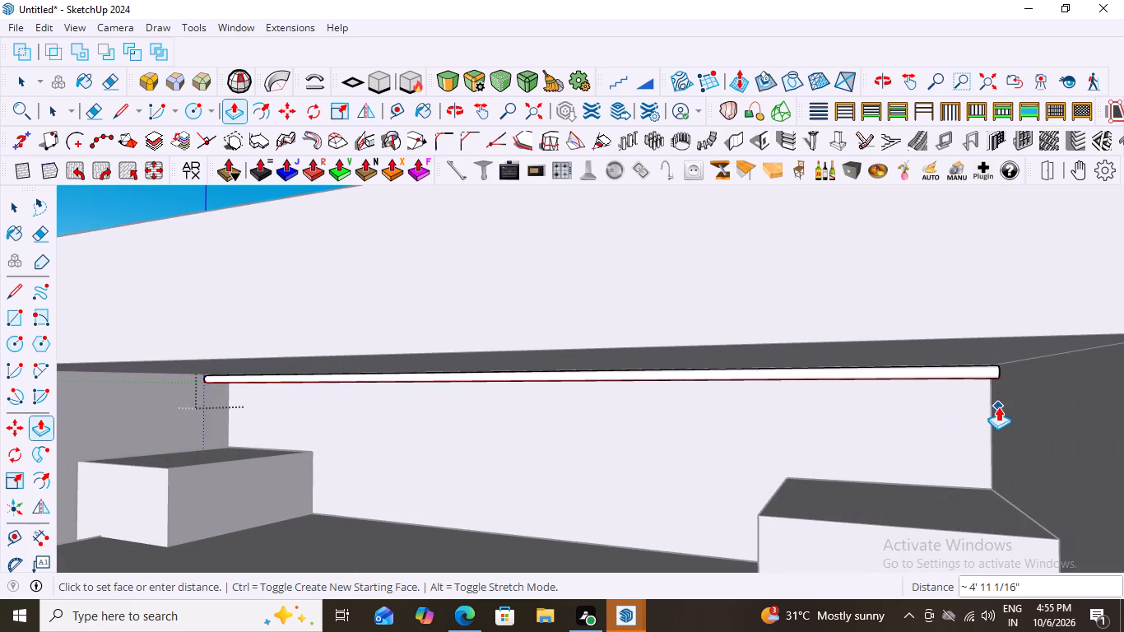
scroll(992, 406, down, 8)
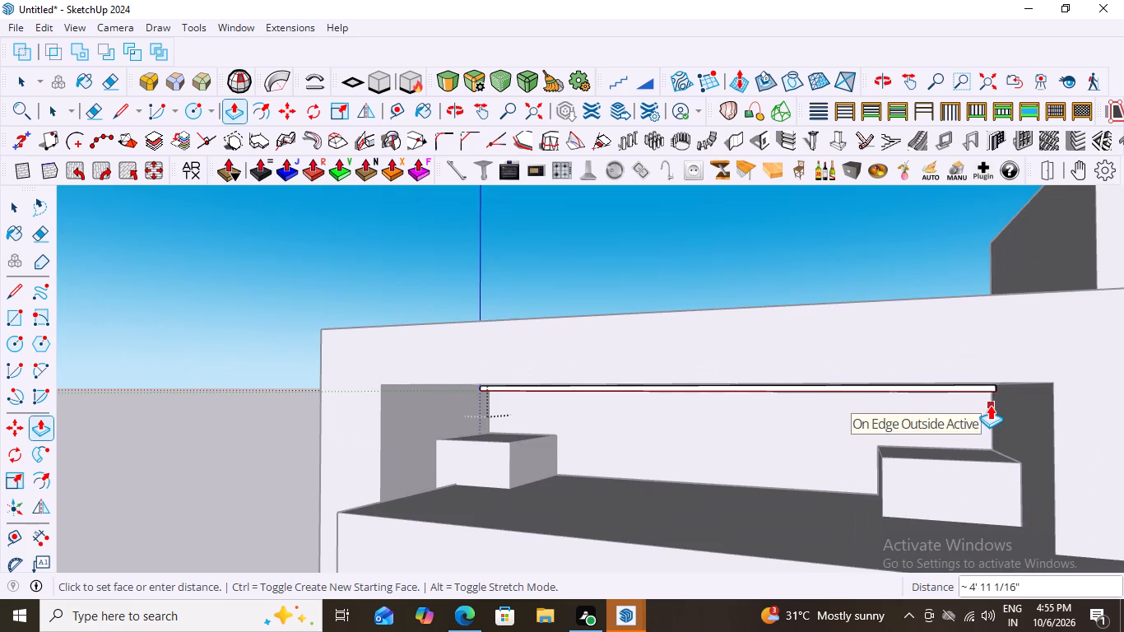
scroll(1008, 401, up, 10)
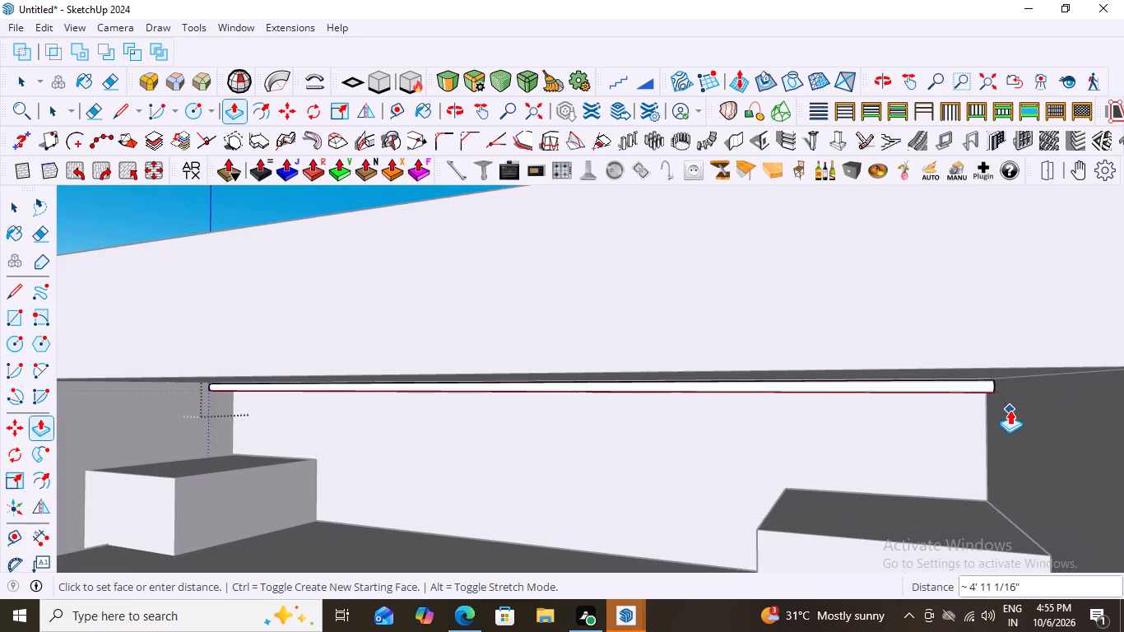
scroll(1010, 410, up, 1)
scroll(977, 418, down, 2)
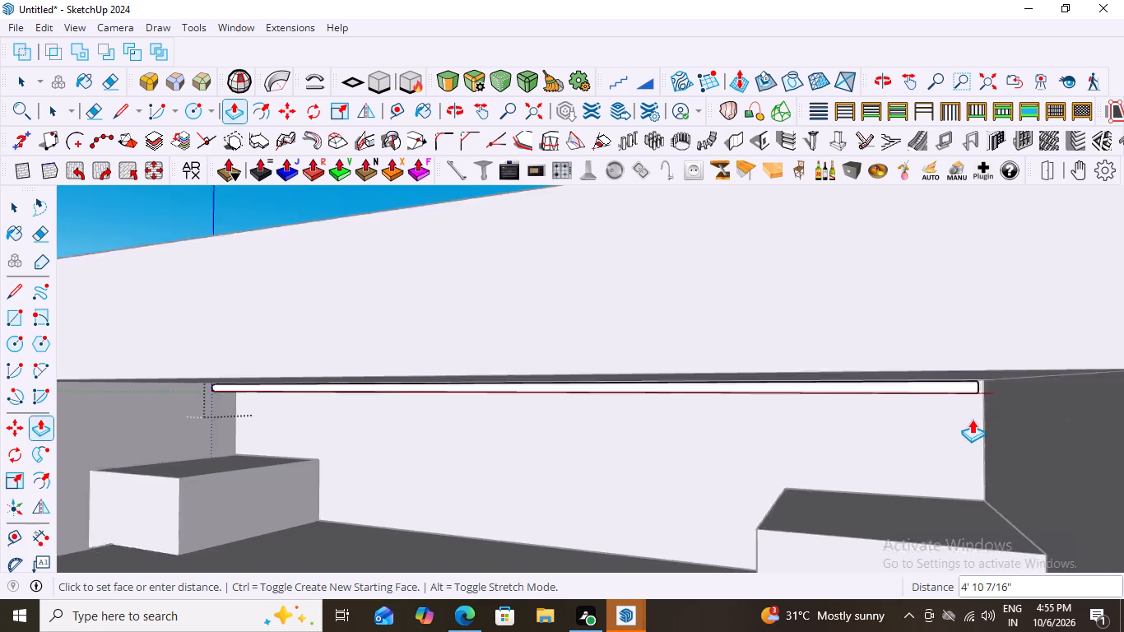
scroll(972, 419, down, 7)
scroll(820, 416, down, 7)
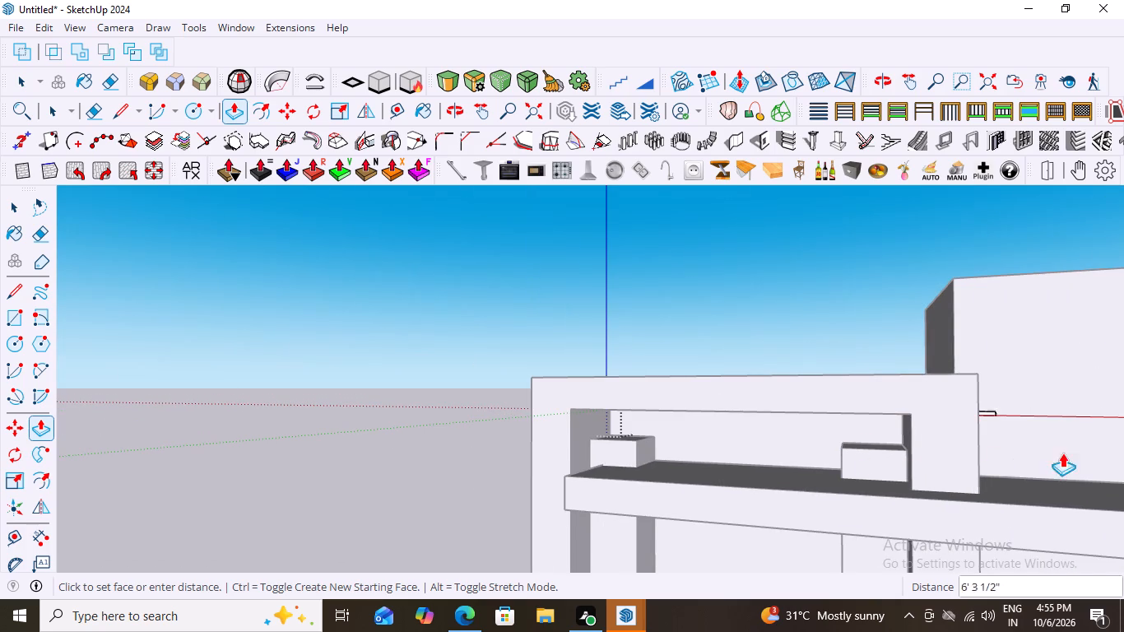
scroll(917, 430, up, 9)
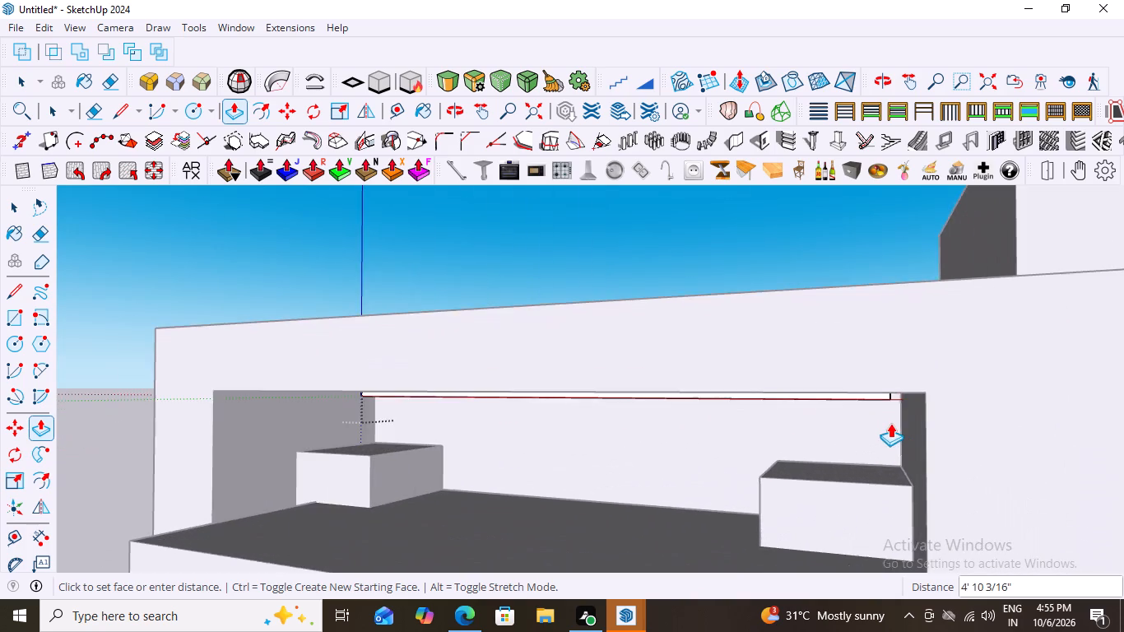
scroll(898, 421, up, 4)
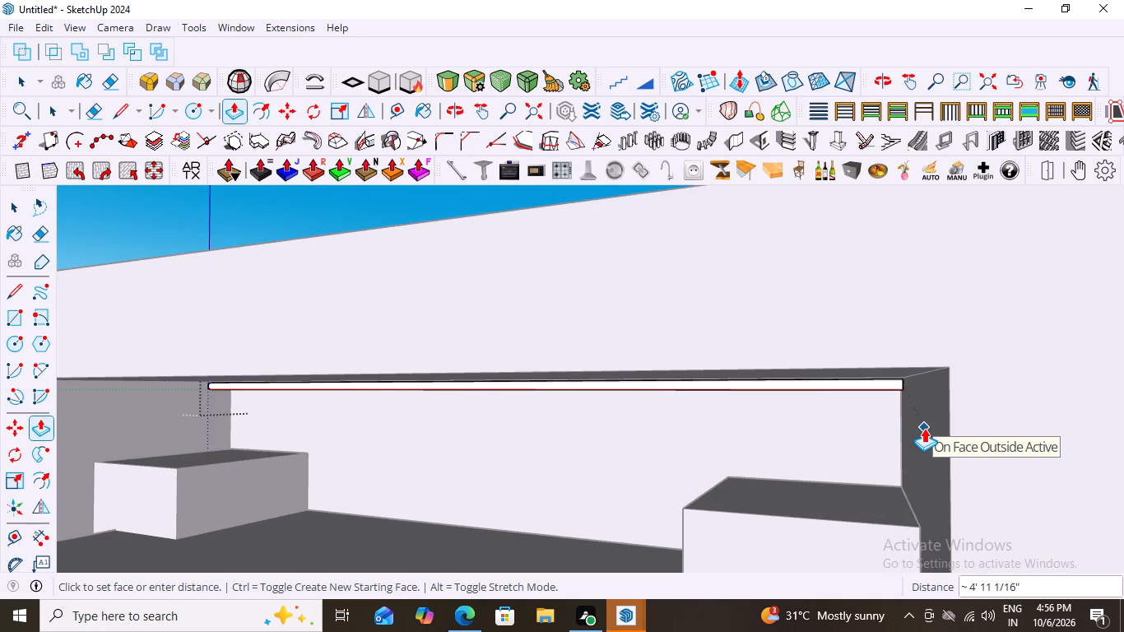
click(924, 428)
scroll(928, 405, down, 3)
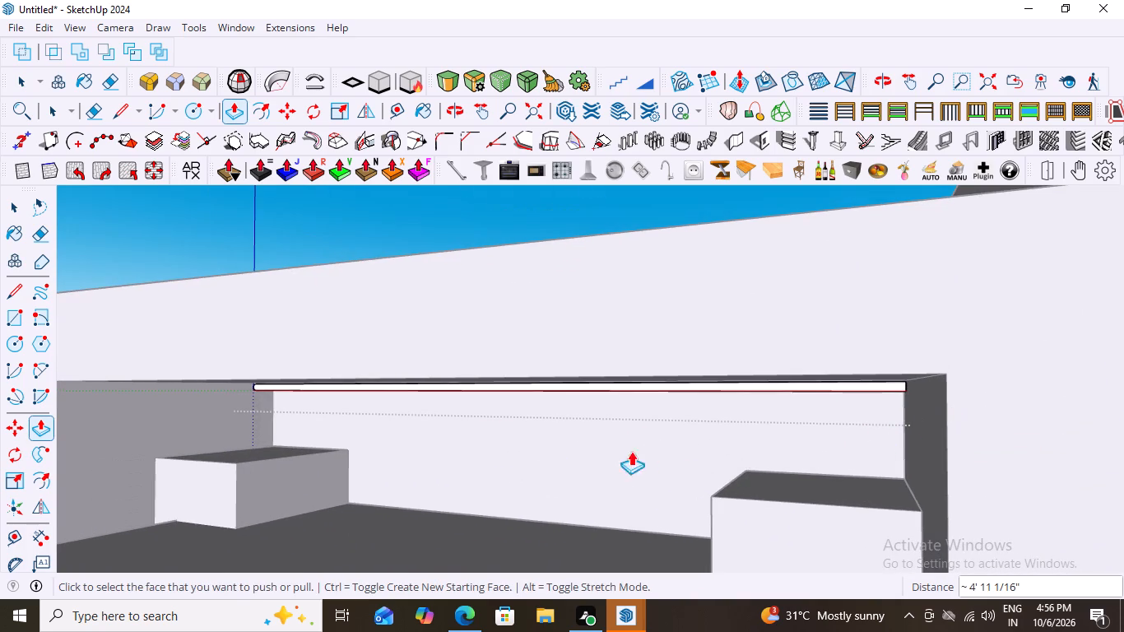
scroll(166, 380, up, 14)
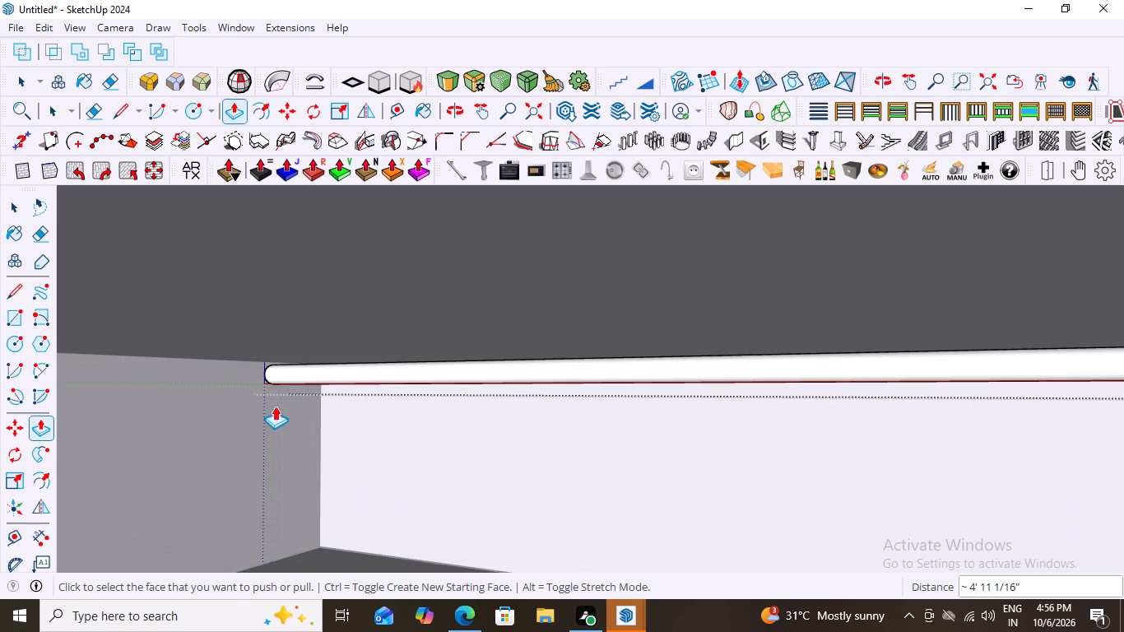
key(space)
key(space)
click(198, 407)
Copy the round bar 3/4" straight down onto the circle below it as a 7x array.
scroll(311, 393, down, 2)
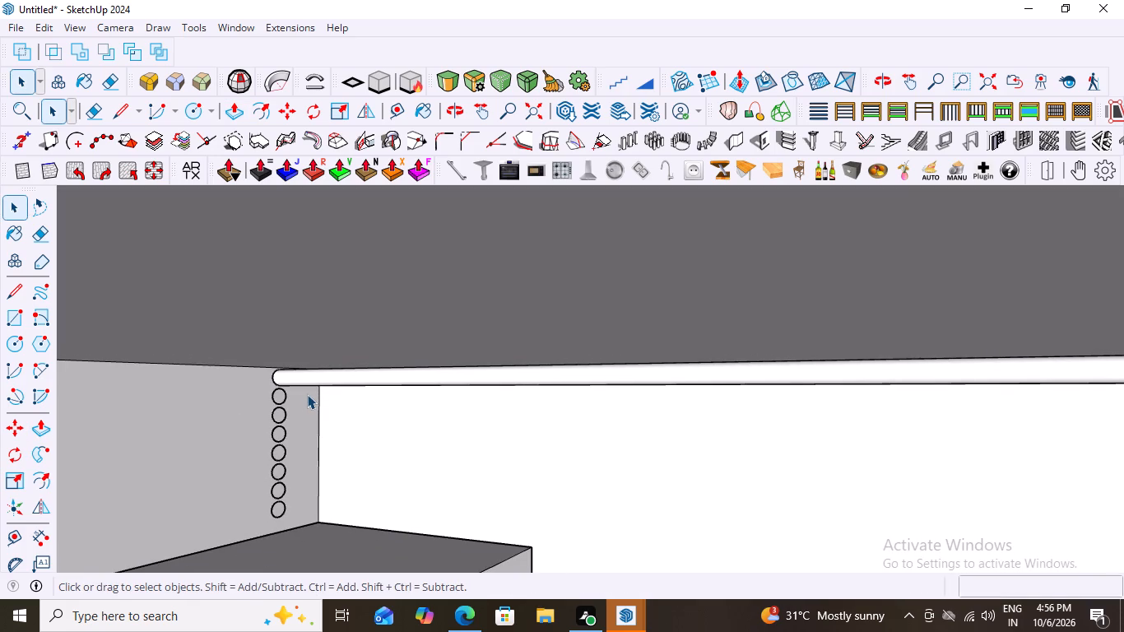
scroll(314, 386, down, 4)
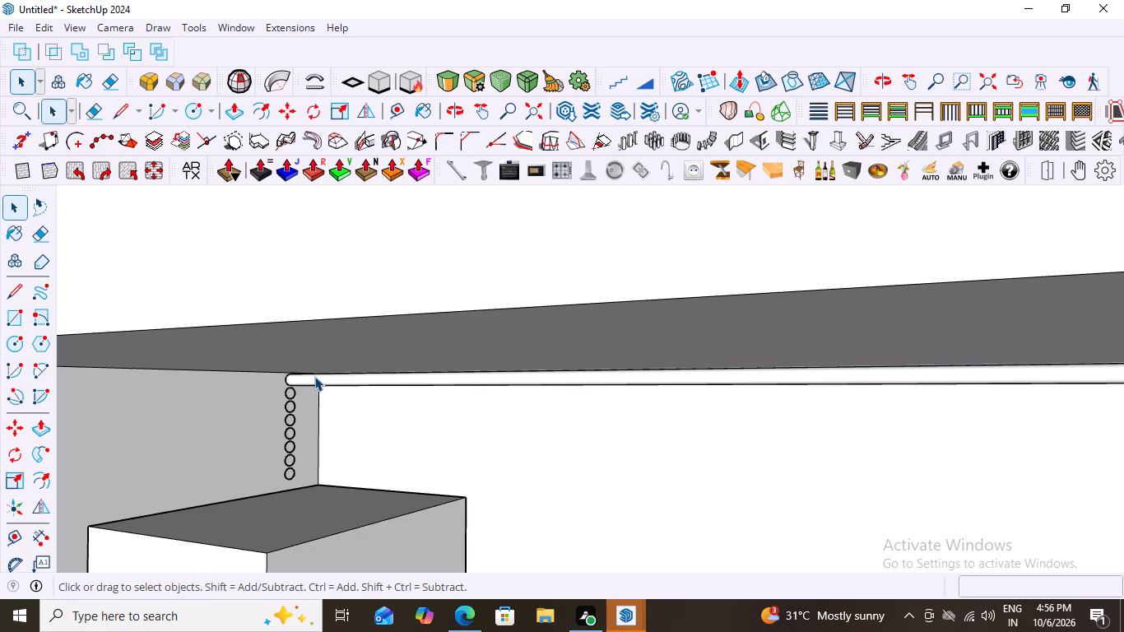
scroll(267, 389, up, 6)
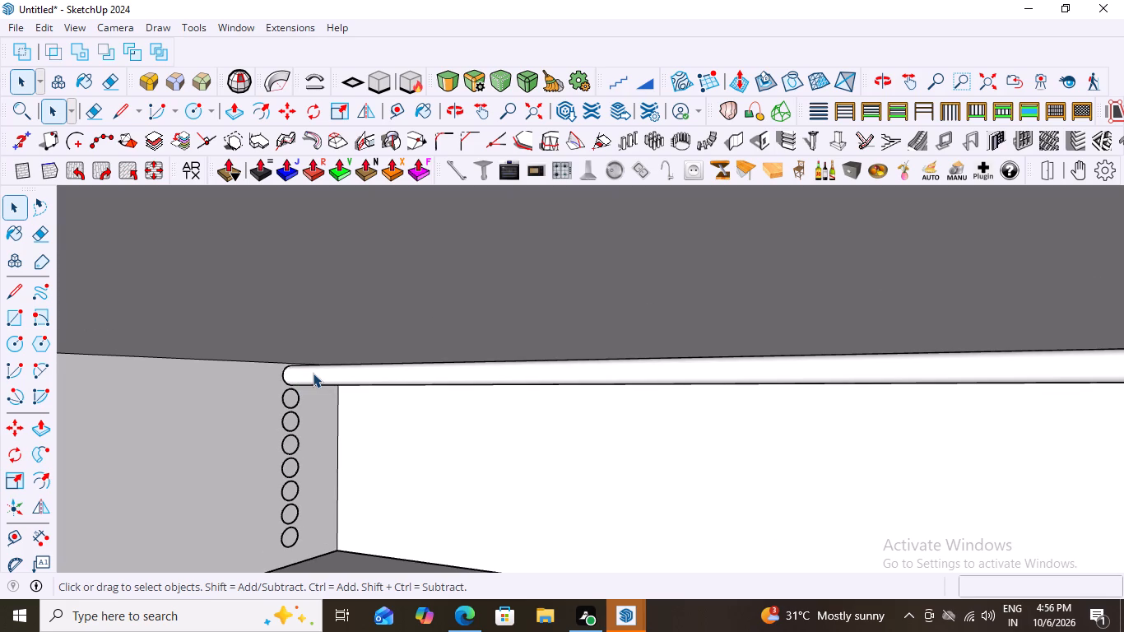
click(313, 373)
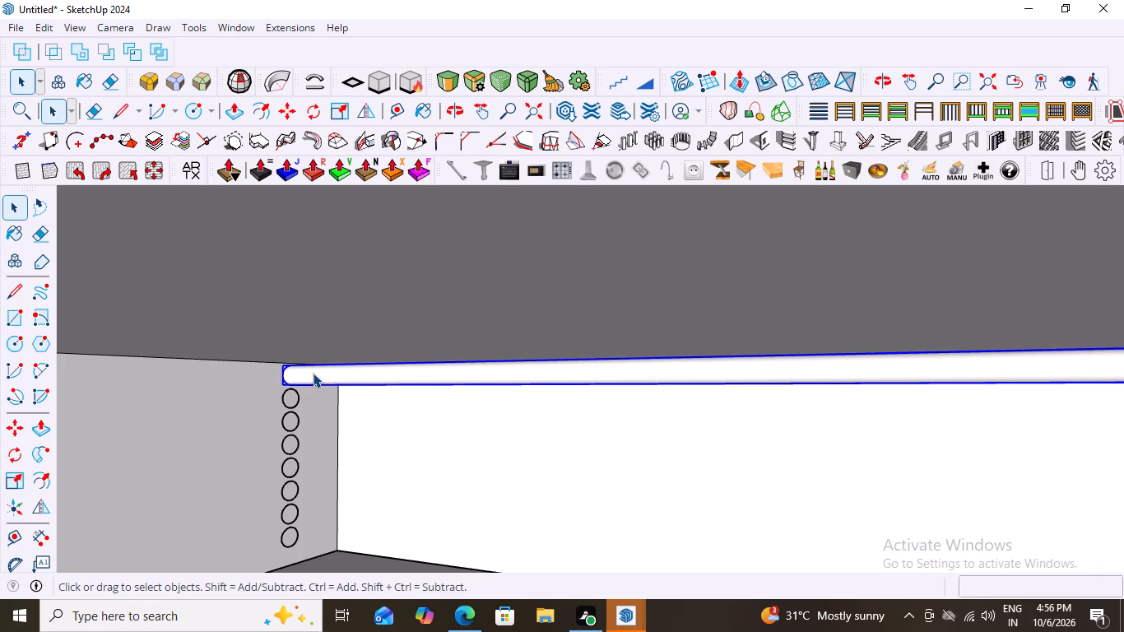
key(m)
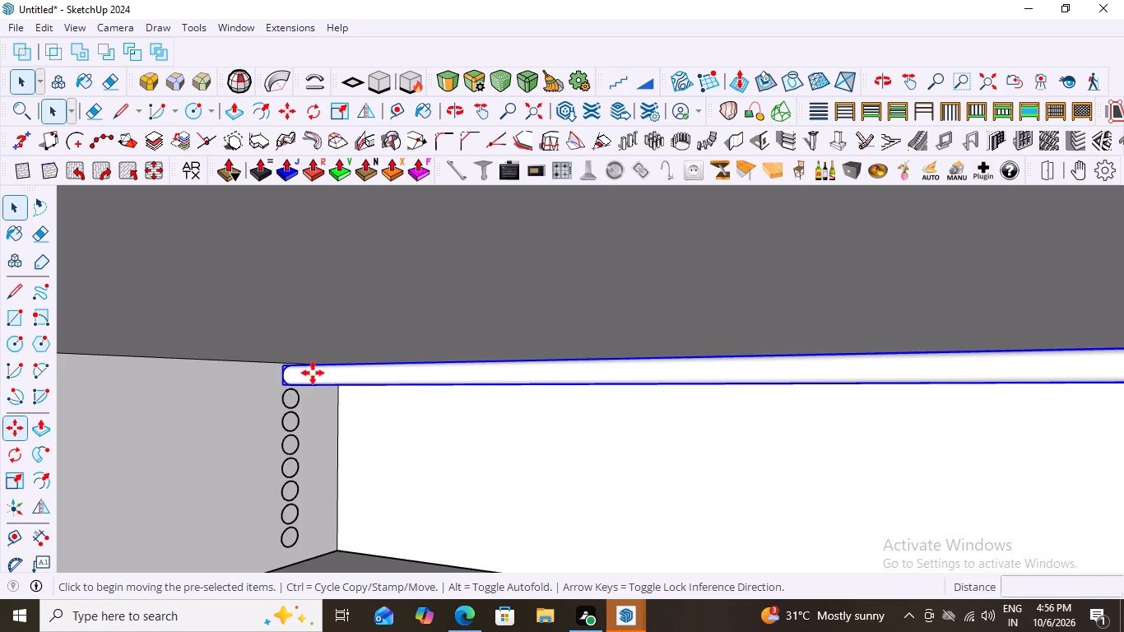
scroll(275, 395, up, 12)
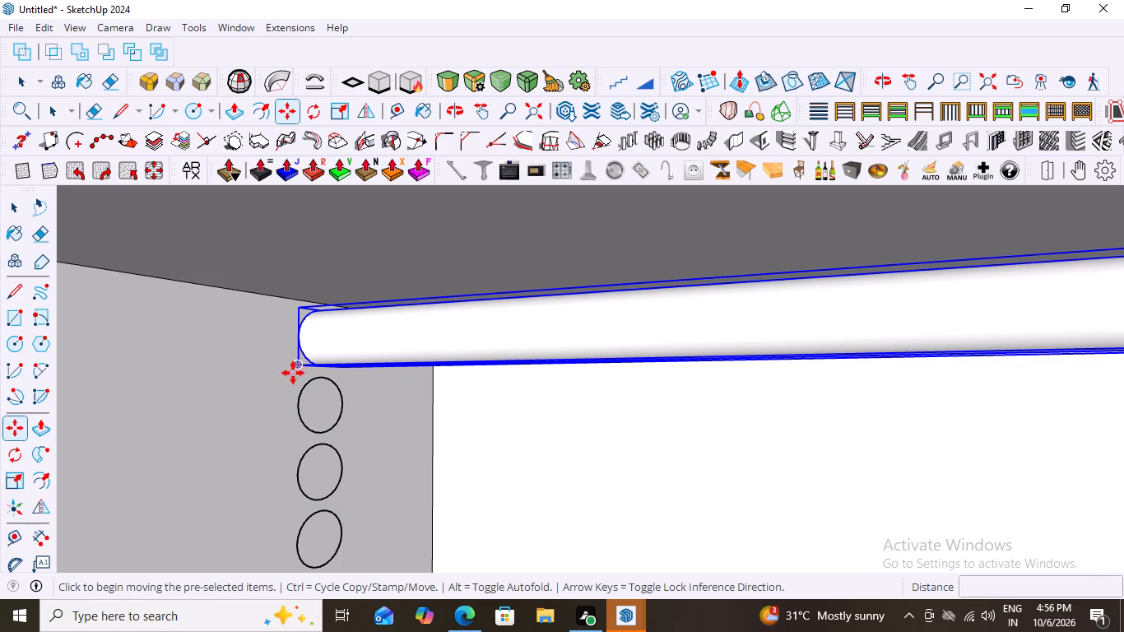
scroll(325, 359, up, 8)
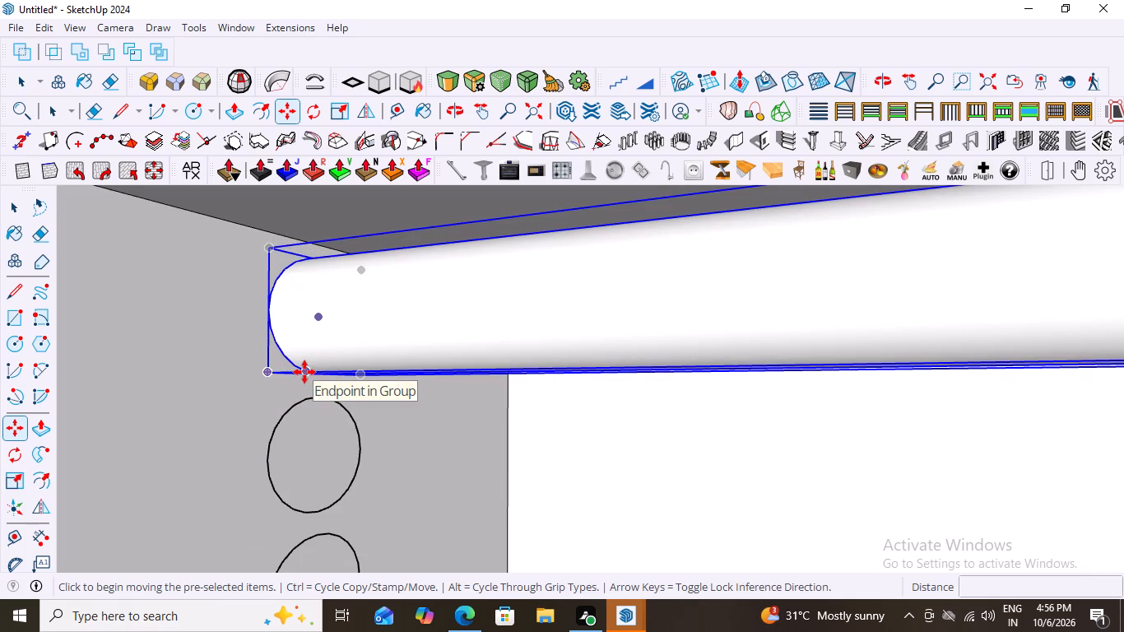
click(268, 374)
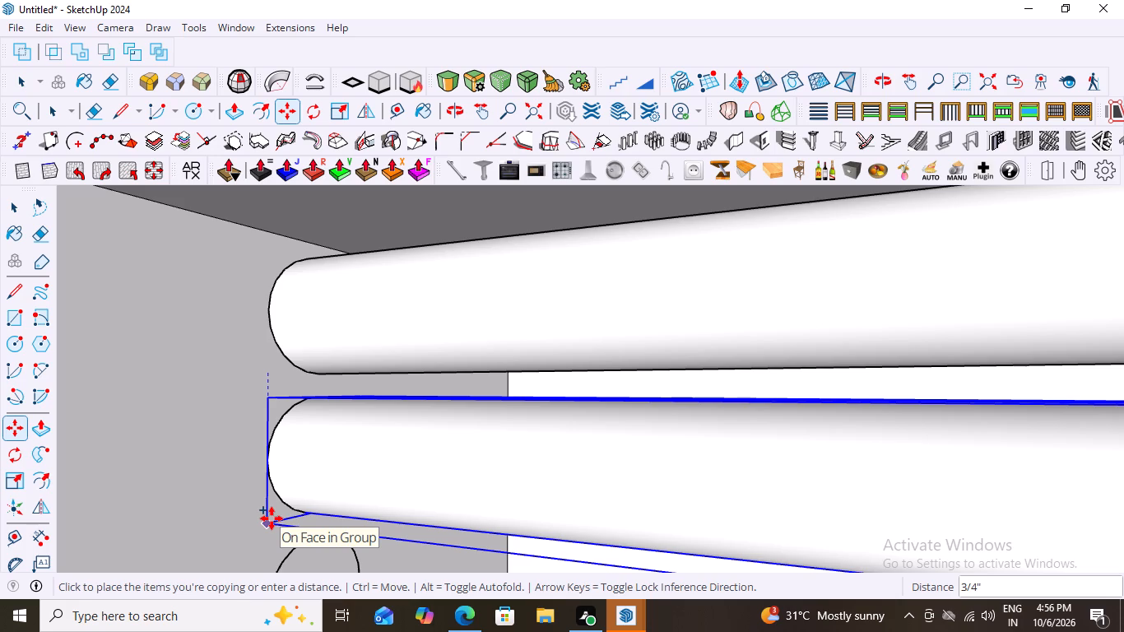
click(272, 518)
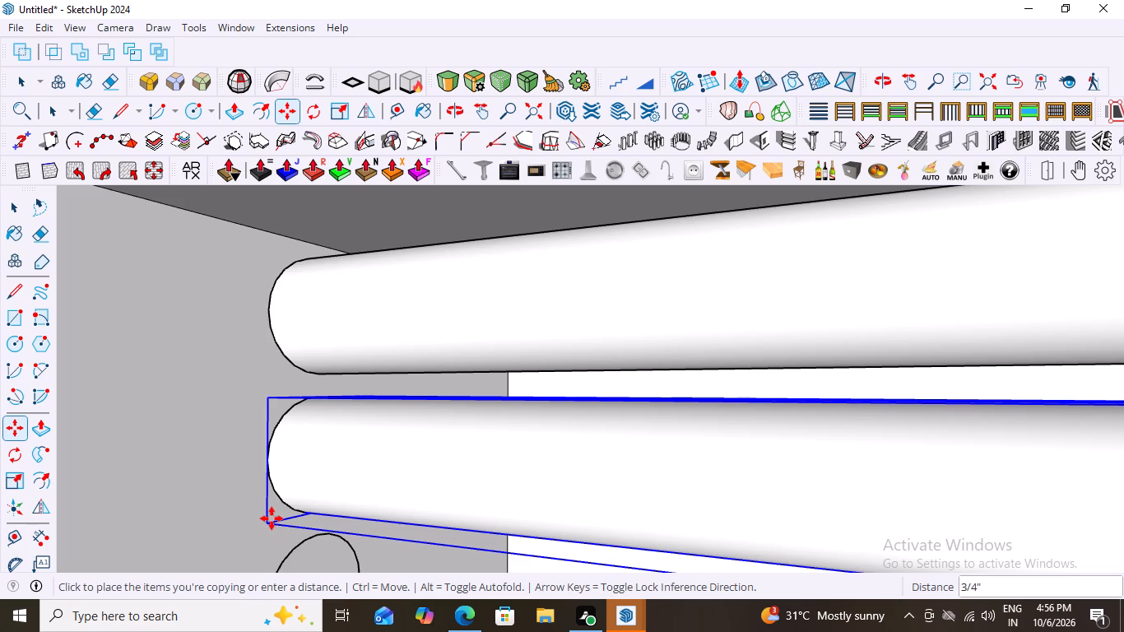
key(7)
key(x)
key(Return)
scroll(337, 464, down, 7)
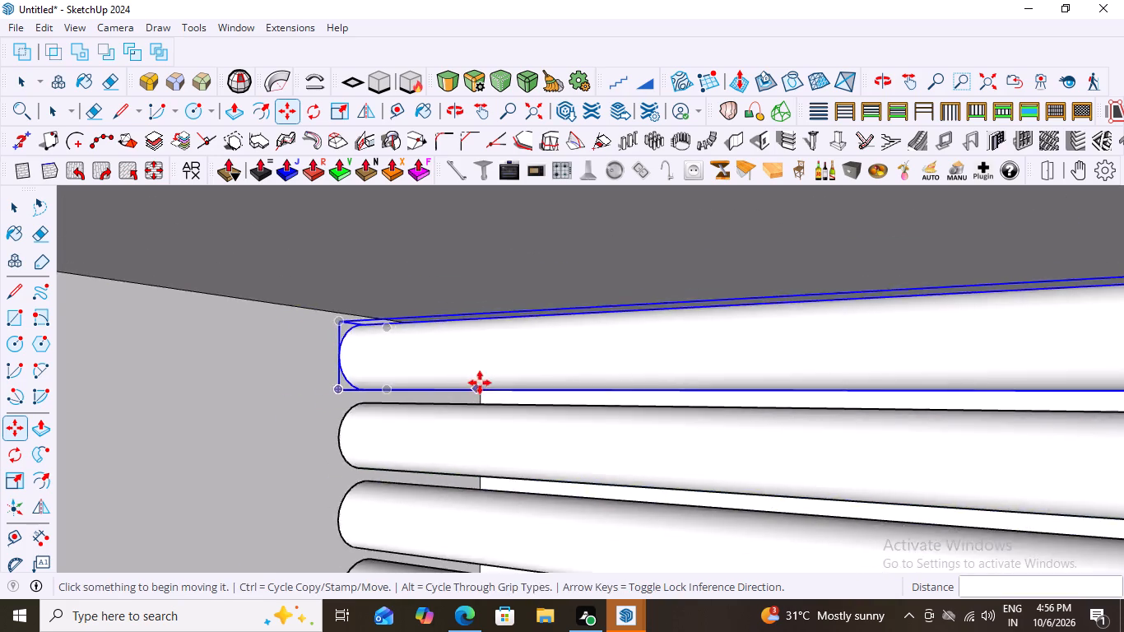
scroll(480, 383, down, 20)
scroll(480, 383, down, 6)
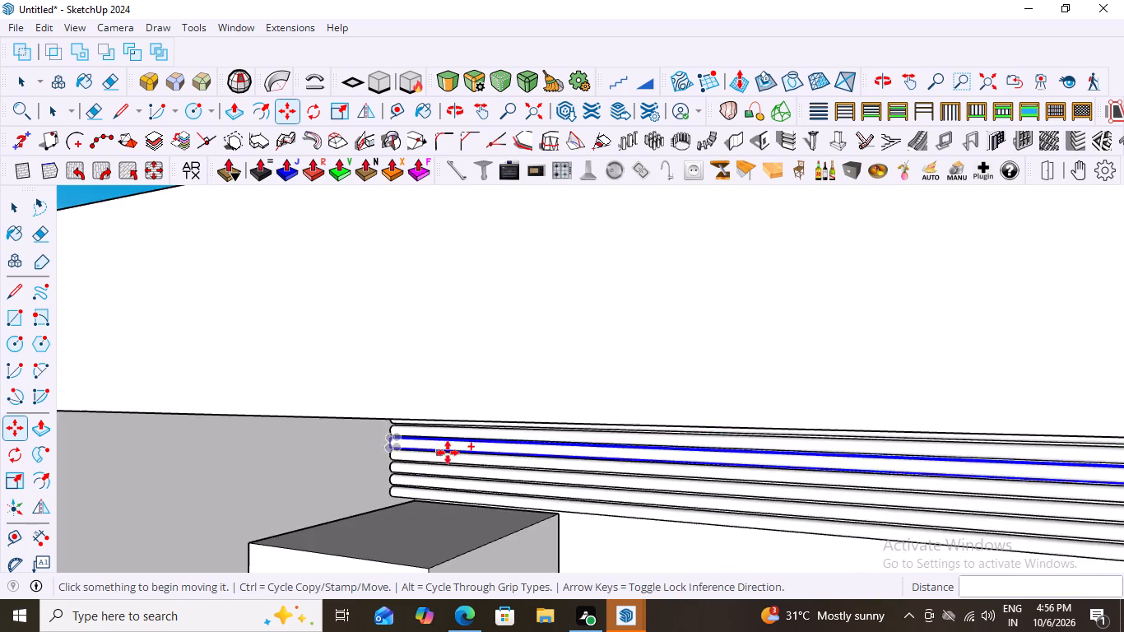
scroll(448, 453, down, 4)
scroll(480, 557, up, 6)
scroll(416, 488, down, 5)
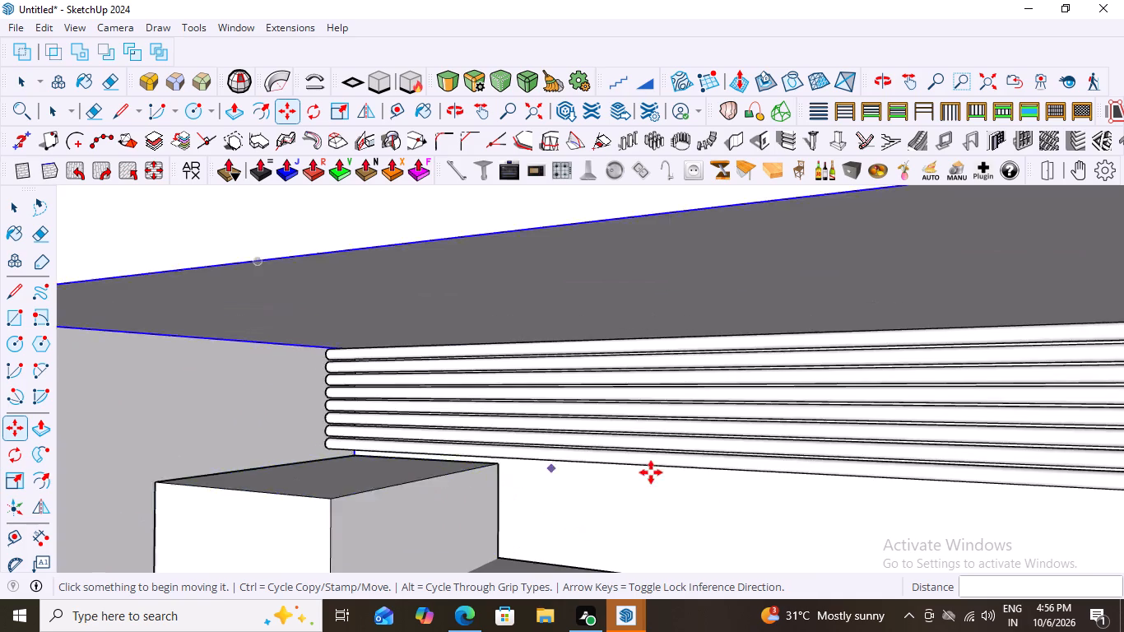
scroll(651, 472, down, 7)
key(space)
click(272, 416)
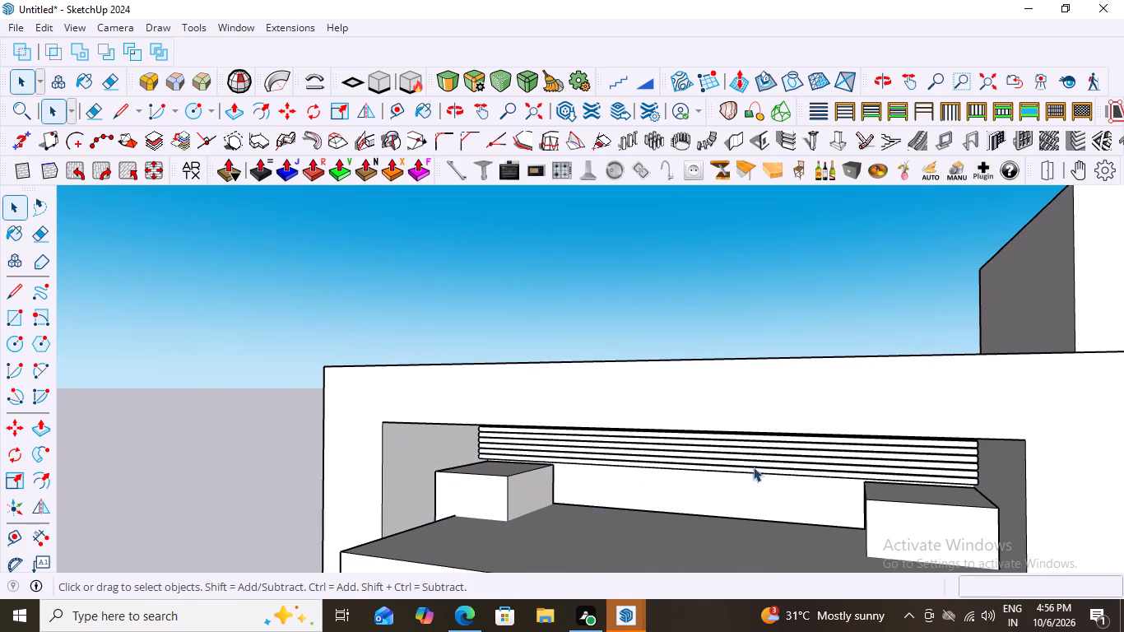
Examine the row of round bars in the frame opening and the house front as a whole.
scroll(907, 372, down, 2)
middle_drag(598, 523, 615, 523)
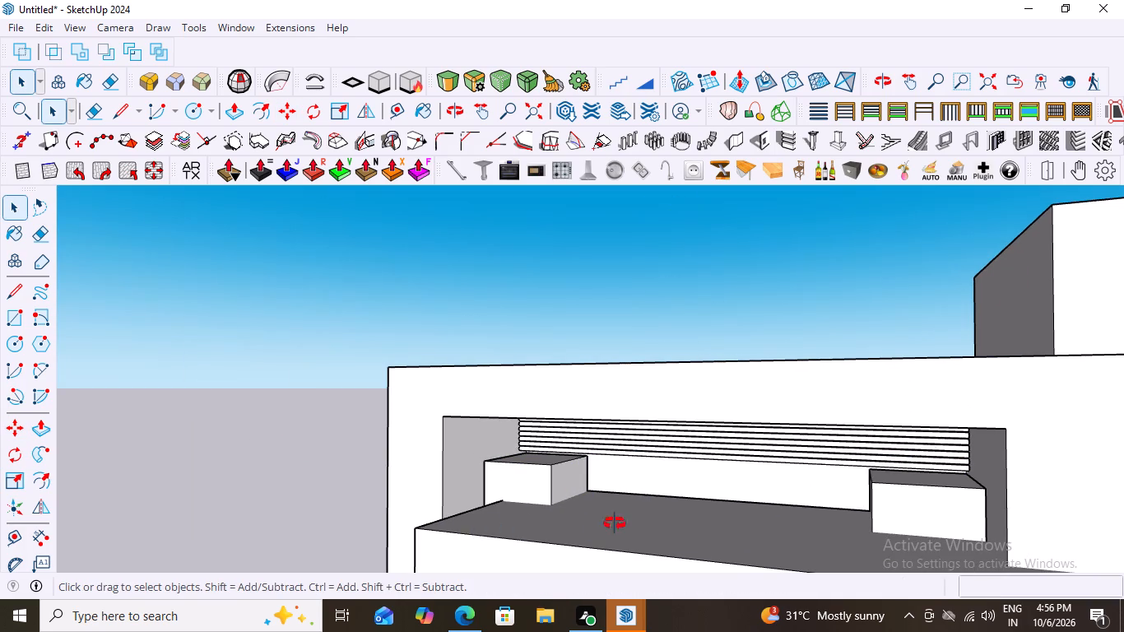
middle_drag(615, 523, 711, 495)
scroll(711, 495, down, 1)
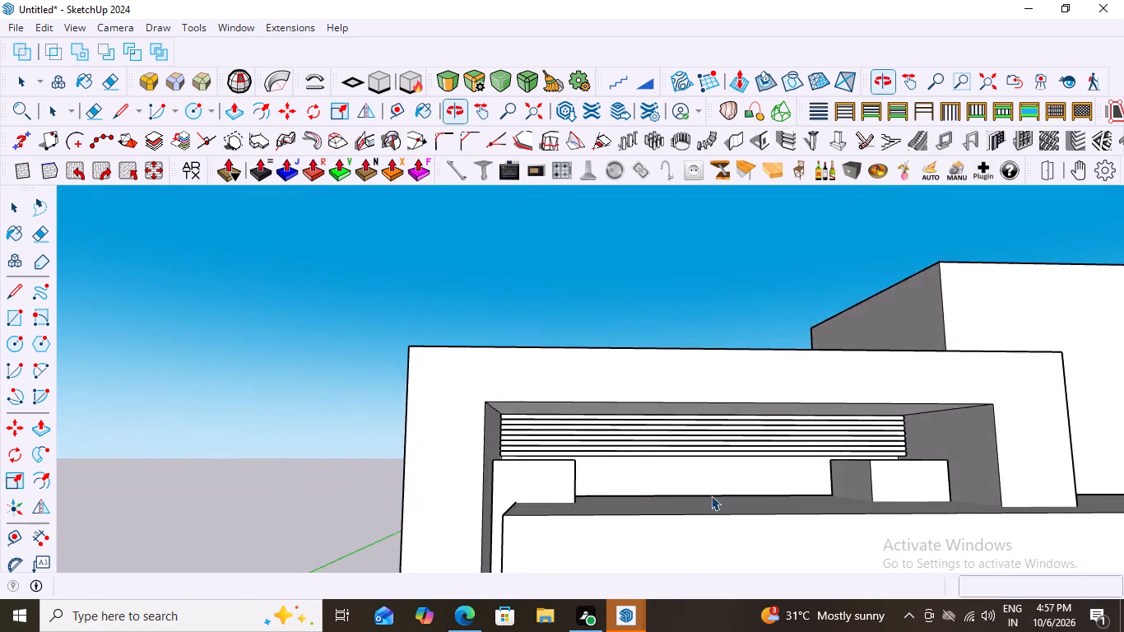
scroll(711, 495, down, 10)
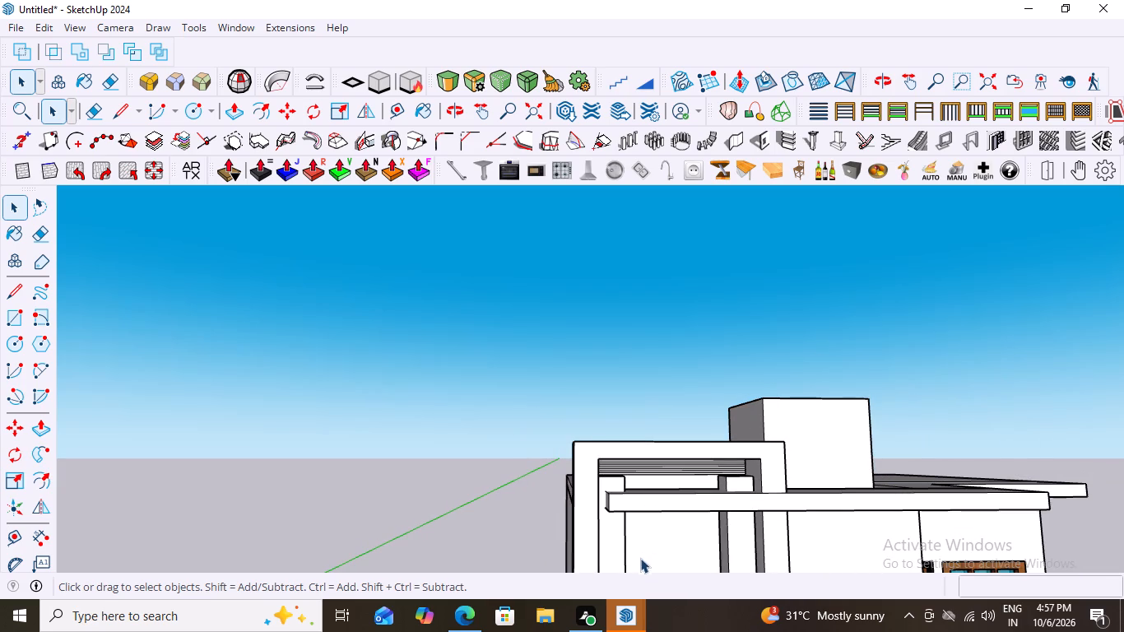
scroll(640, 558, down, 2)
scroll(585, 486, down, 5)
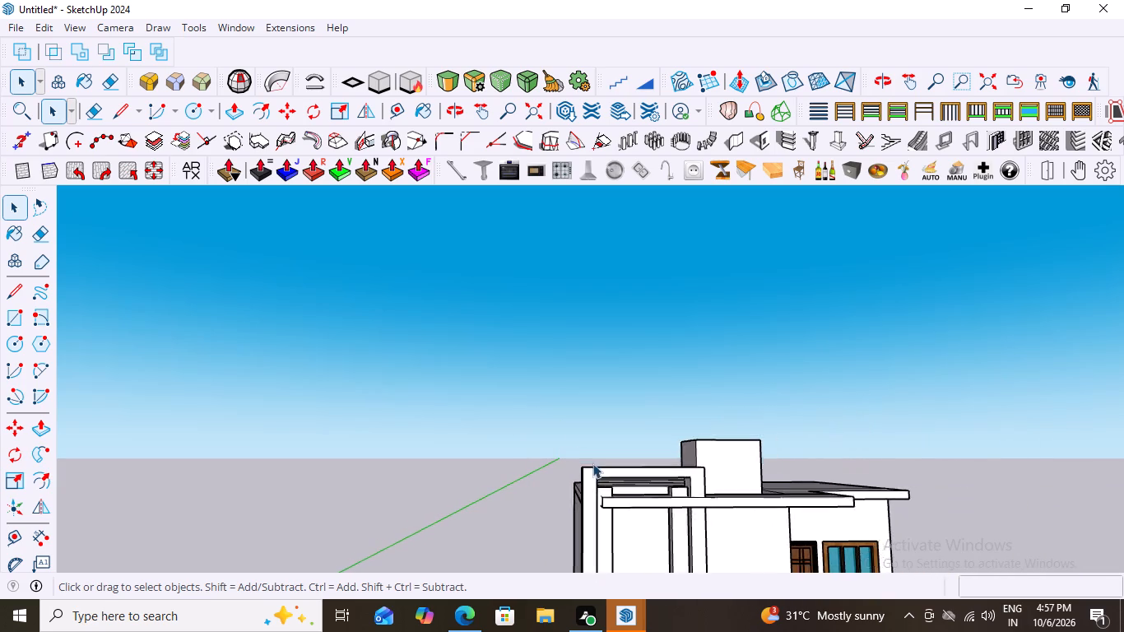
Examine the row of round bars, the columns below it and the frame from close up and from a distance.
scroll(592, 463, down, 9)
middle_drag(637, 502, 606, 503)
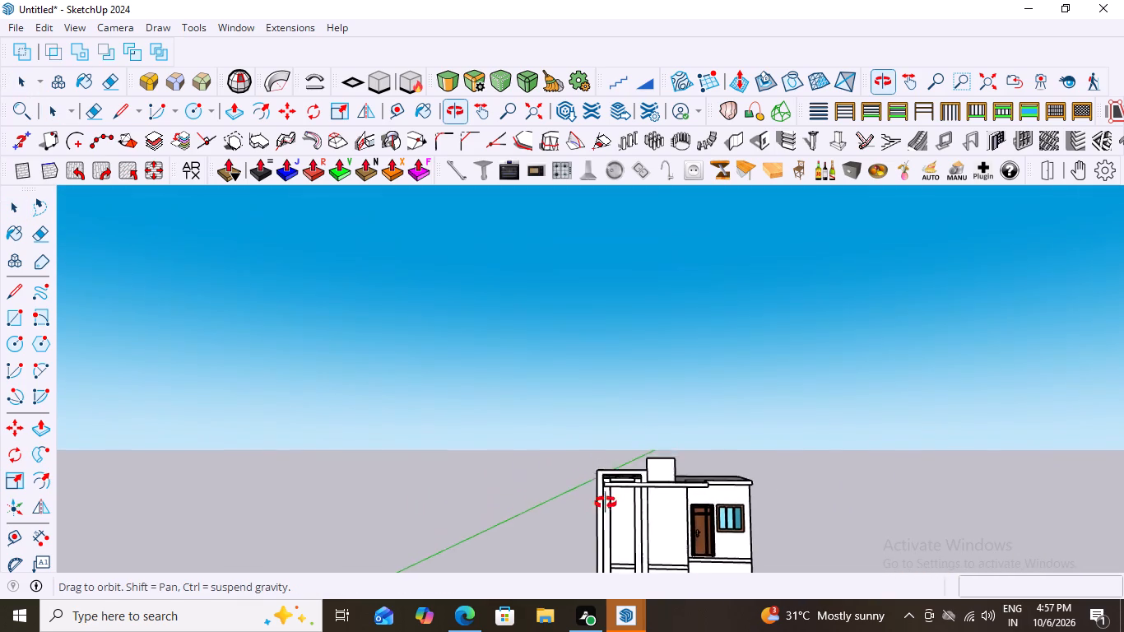
middle_drag(606, 503, 625, 509)
scroll(634, 441, up, 3)
scroll(633, 482, up, 20)
scroll(633, 482, up, 2)
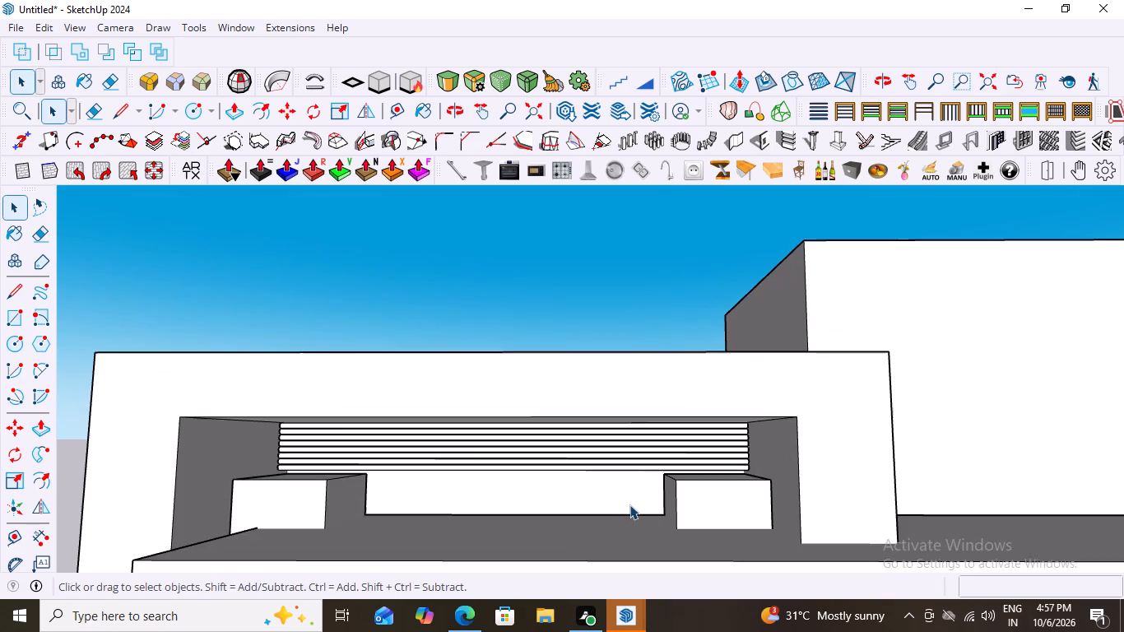
scroll(590, 480, up, 4)
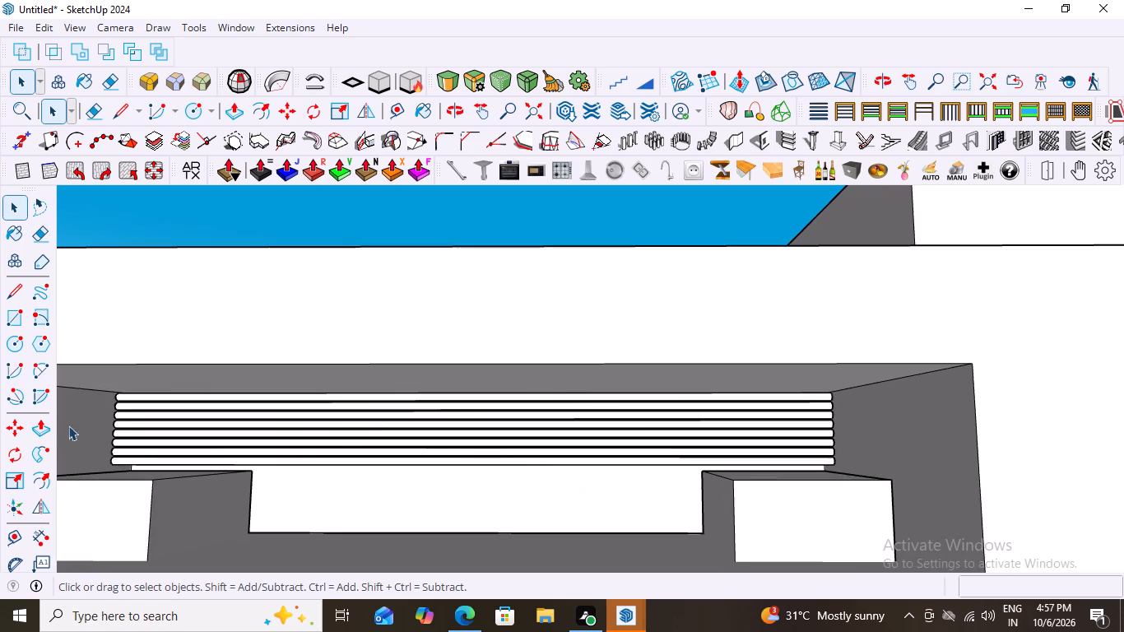
scroll(52, 424, up, 5)
scroll(162, 426, up, 10)
scroll(251, 411, down, 7)
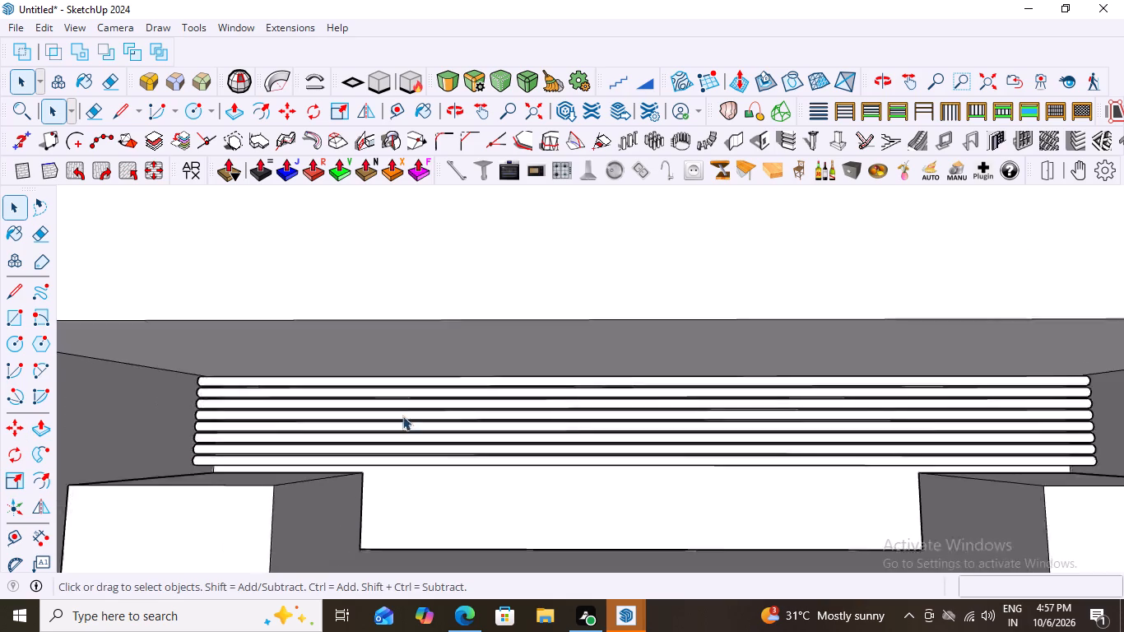
scroll(402, 416, down, 12)
scroll(599, 414, down, 11)
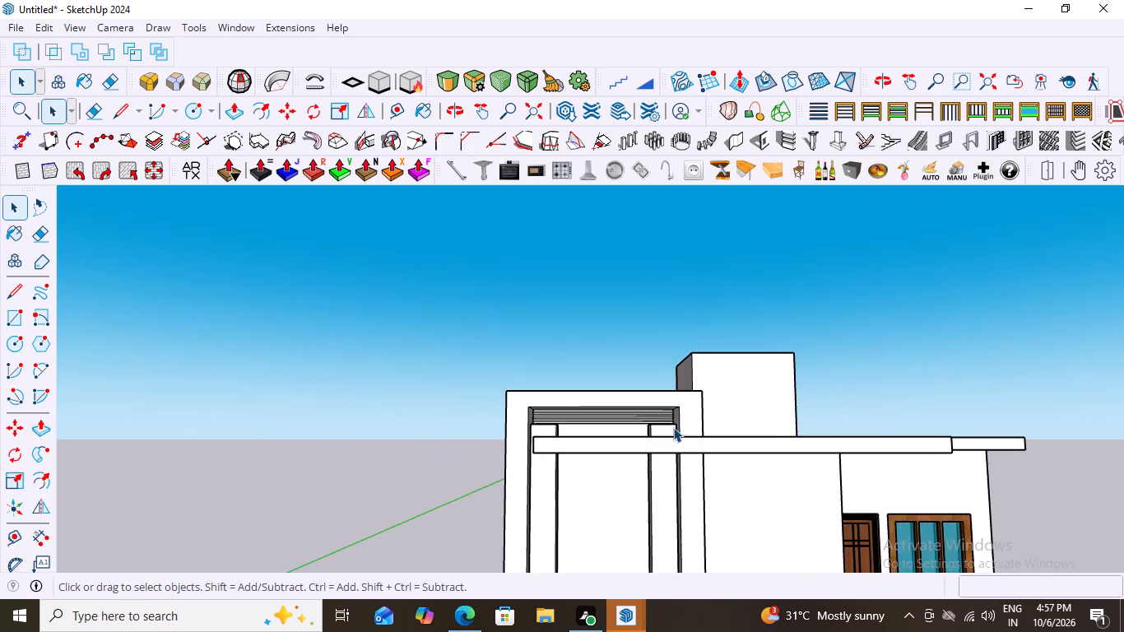
scroll(673, 427, down, 12)
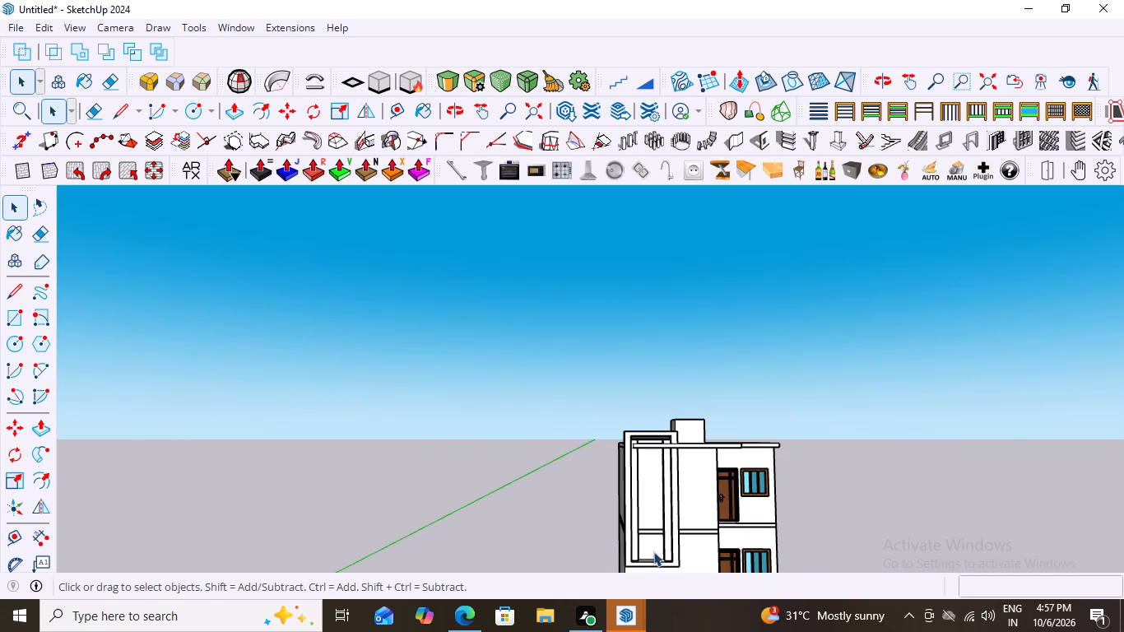
Open the group of the frame's column farthest from the doors and push/pull its front face 2 5/8".
middle_drag(664, 477, 653, 476)
scroll(606, 487, up, 4)
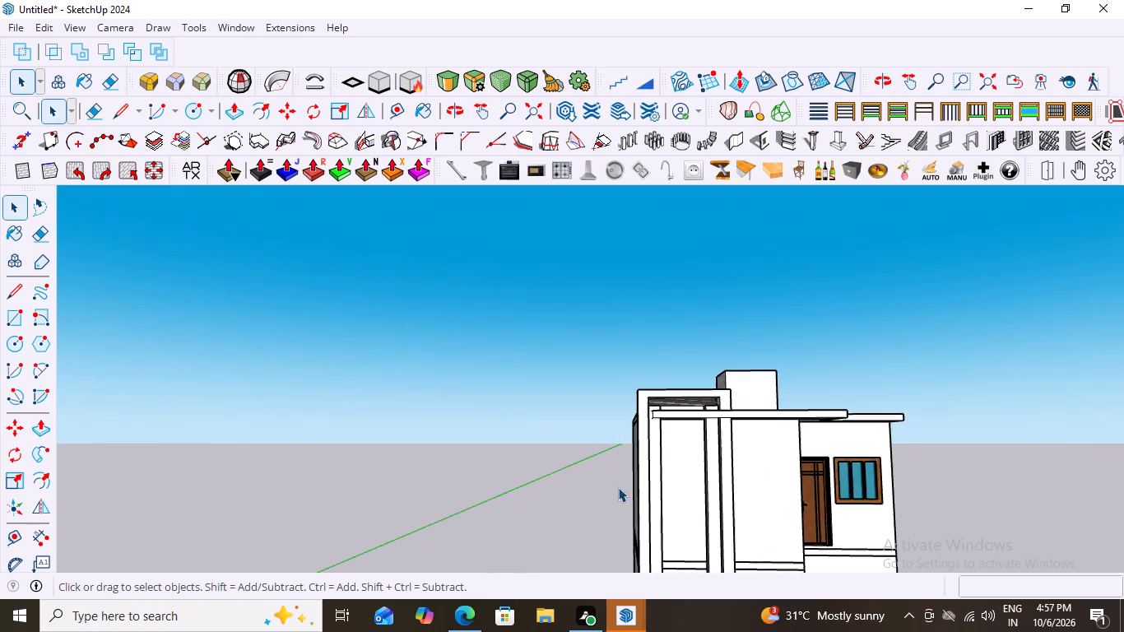
scroll(618, 487, up, 11)
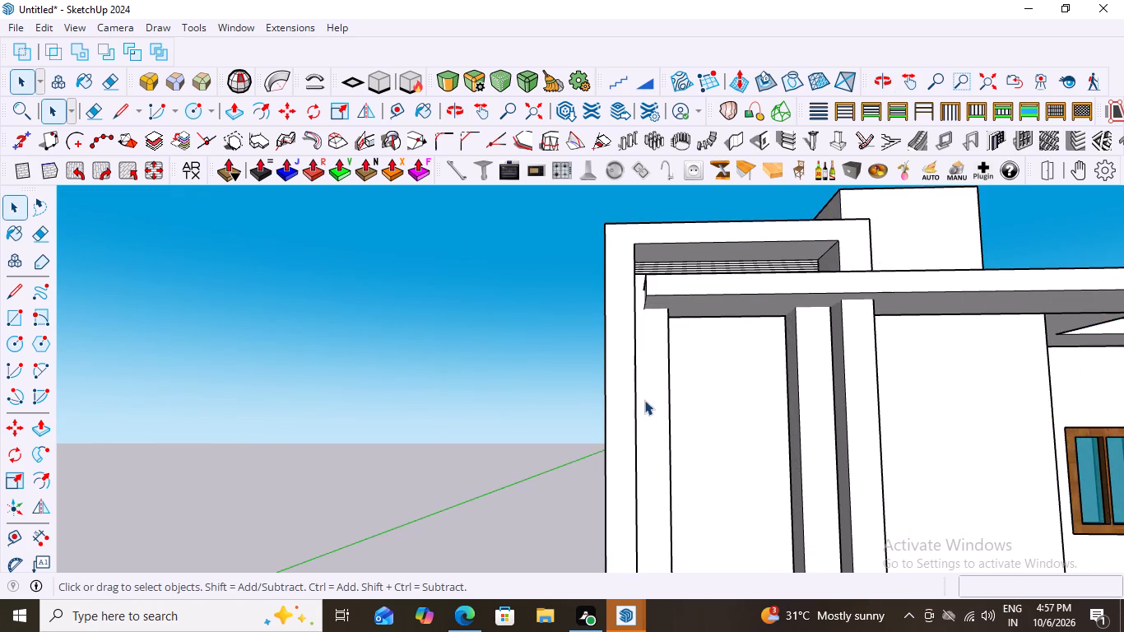
click(644, 400)
double_click(644, 400)
click(647, 400)
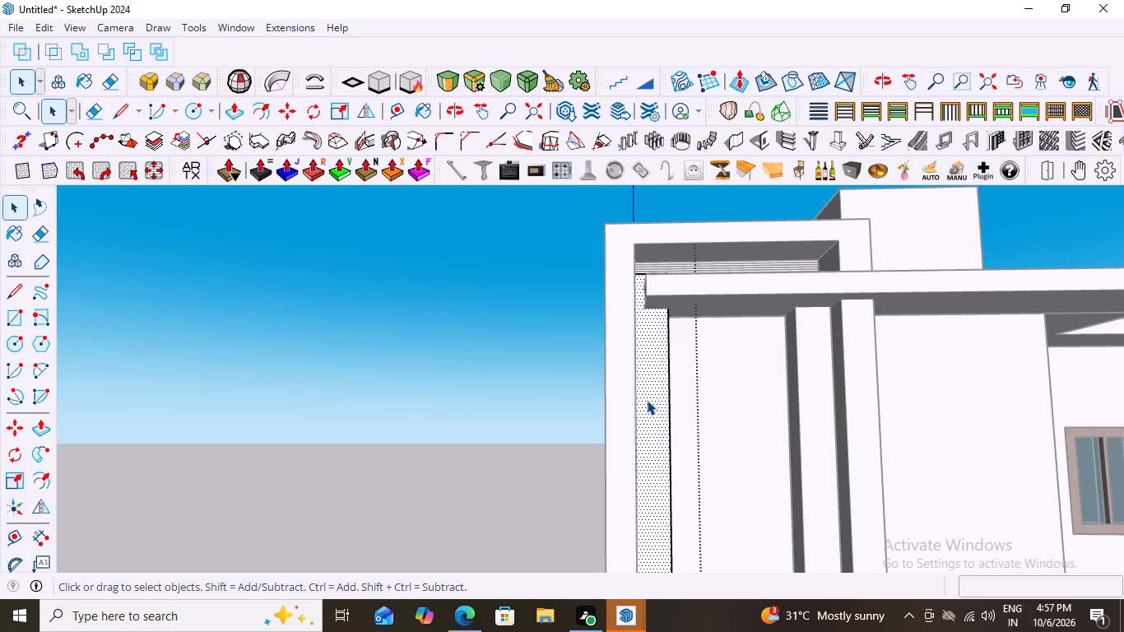
key(p)
click(647, 400)
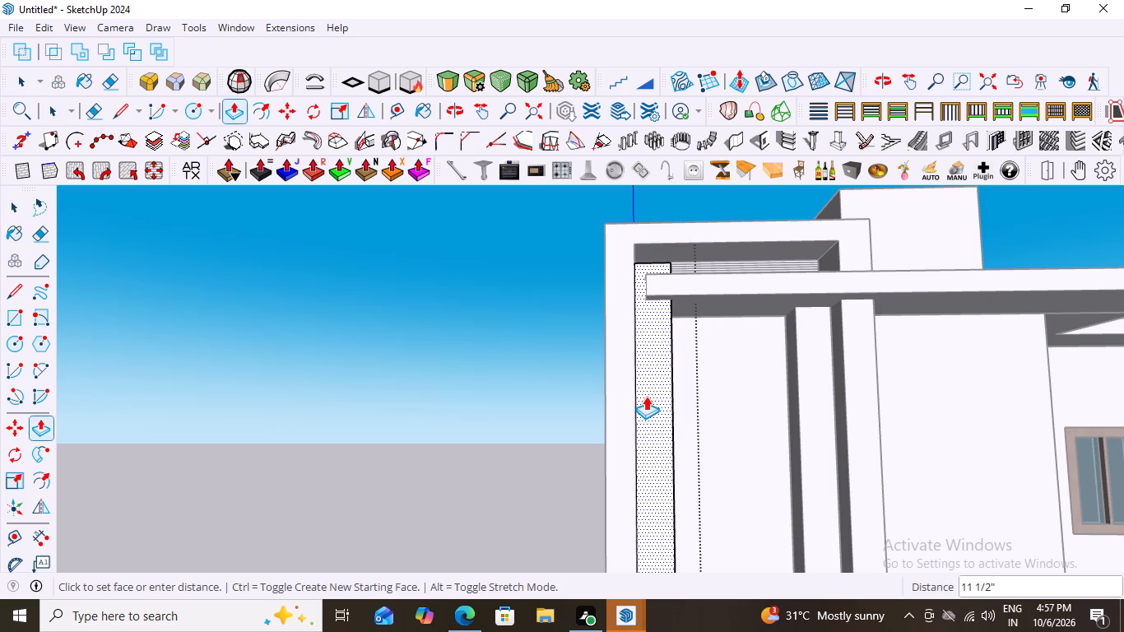
middle_drag(676, 406, 537, 401)
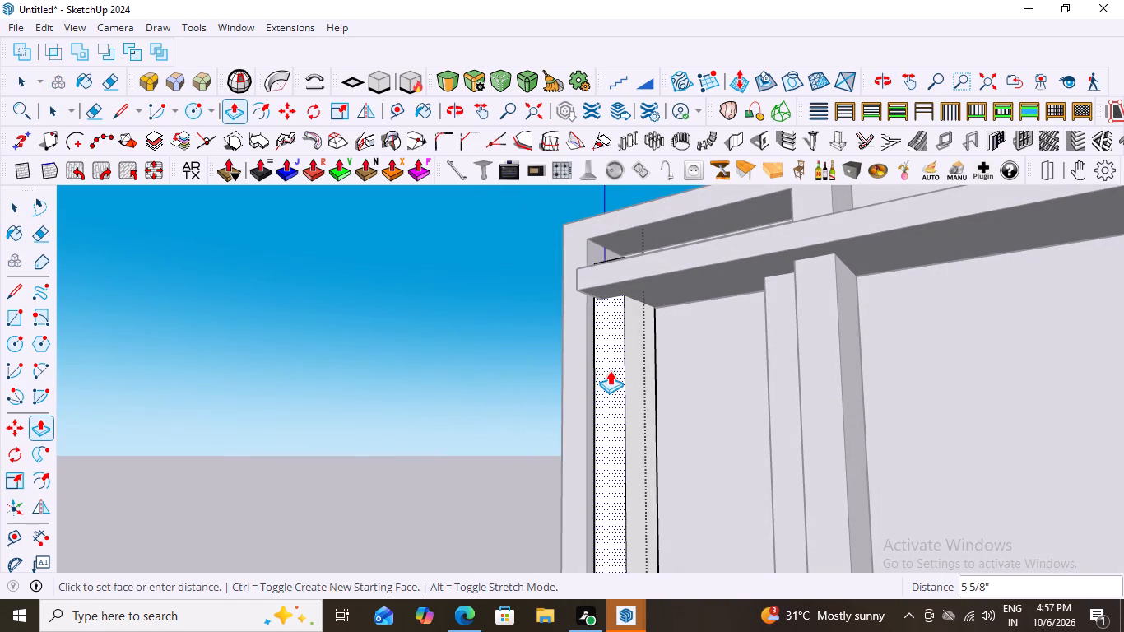
middle_drag(626, 375, 598, 379)
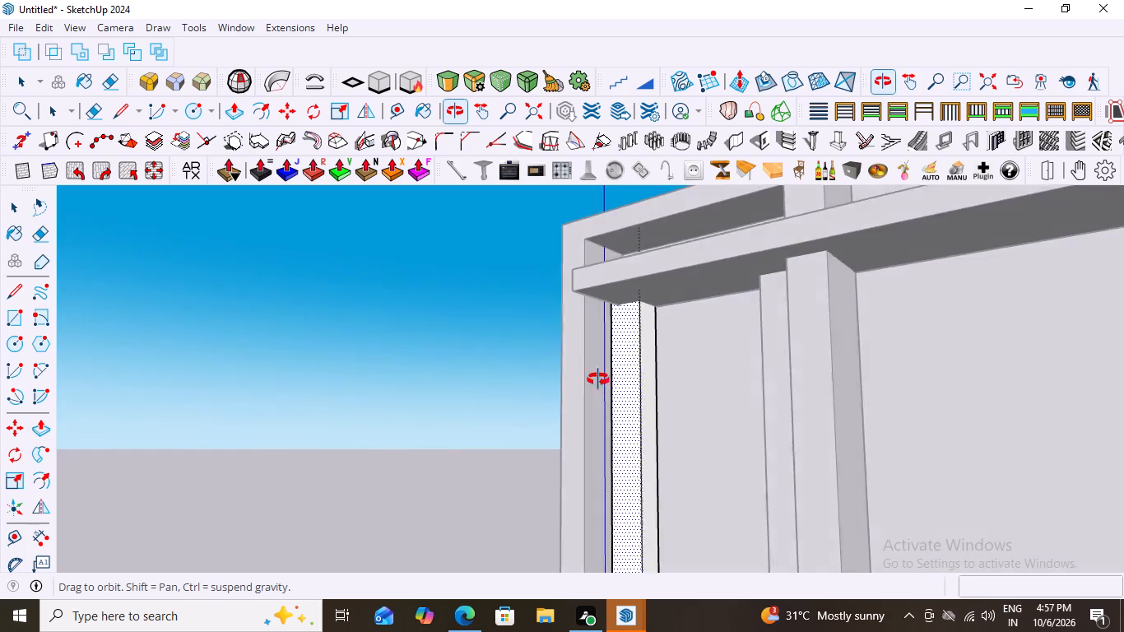
middle_drag(598, 379, 523, 368)
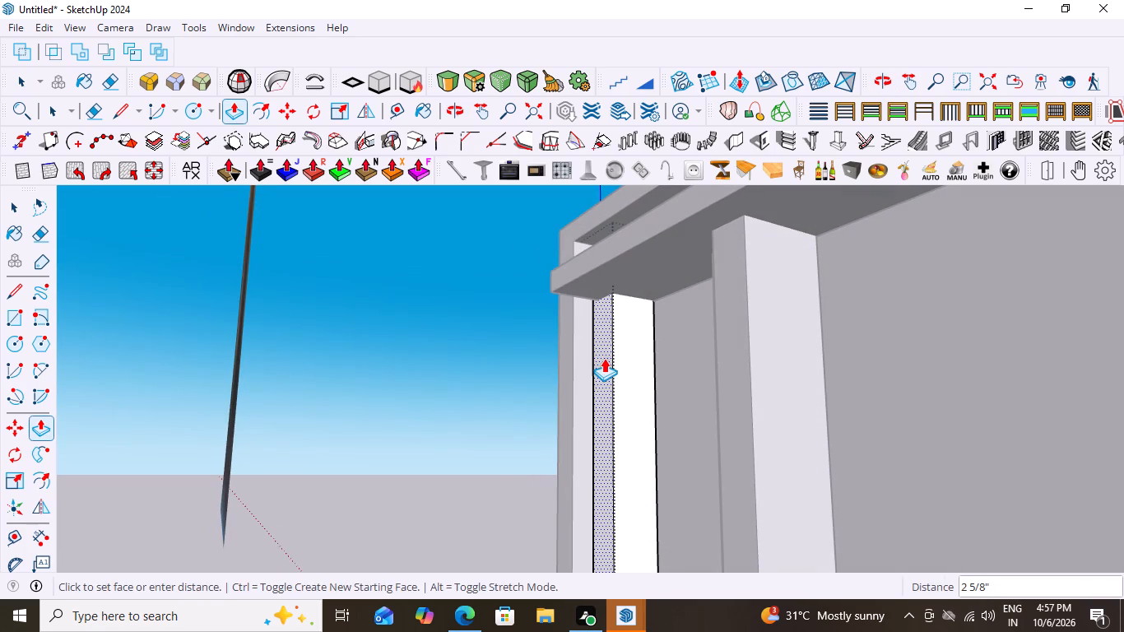
double_click(604, 358)
Open the group of the frame's other column, nearest the doors, and select its inner side face.
scroll(483, 366, down, 7)
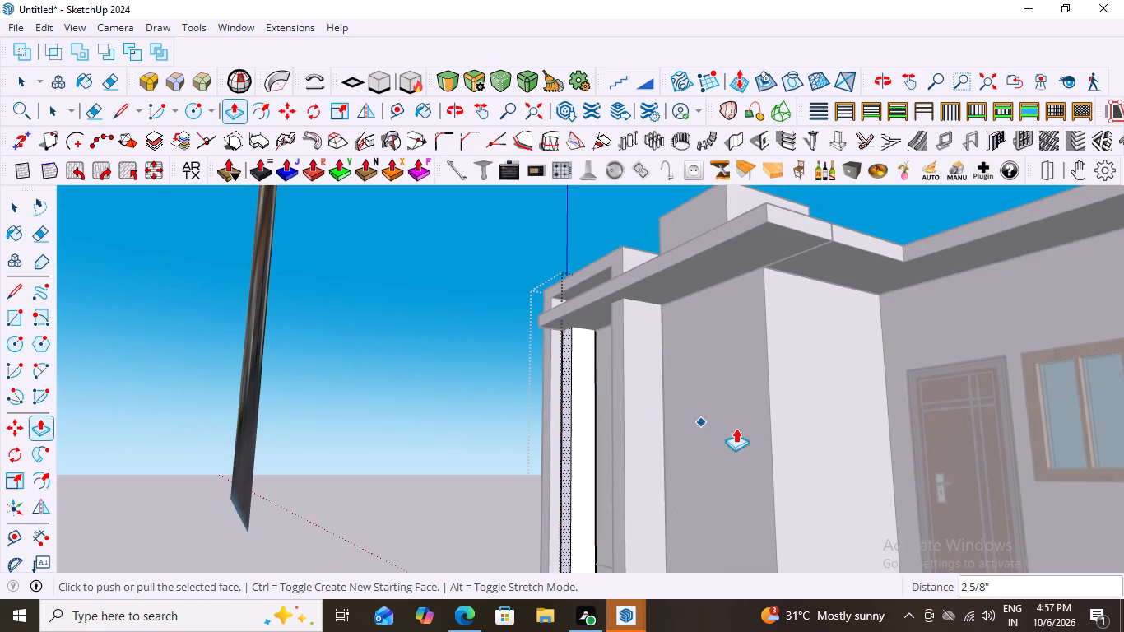
scroll(846, 447, down, 1)
scroll(515, 390, down, 2)
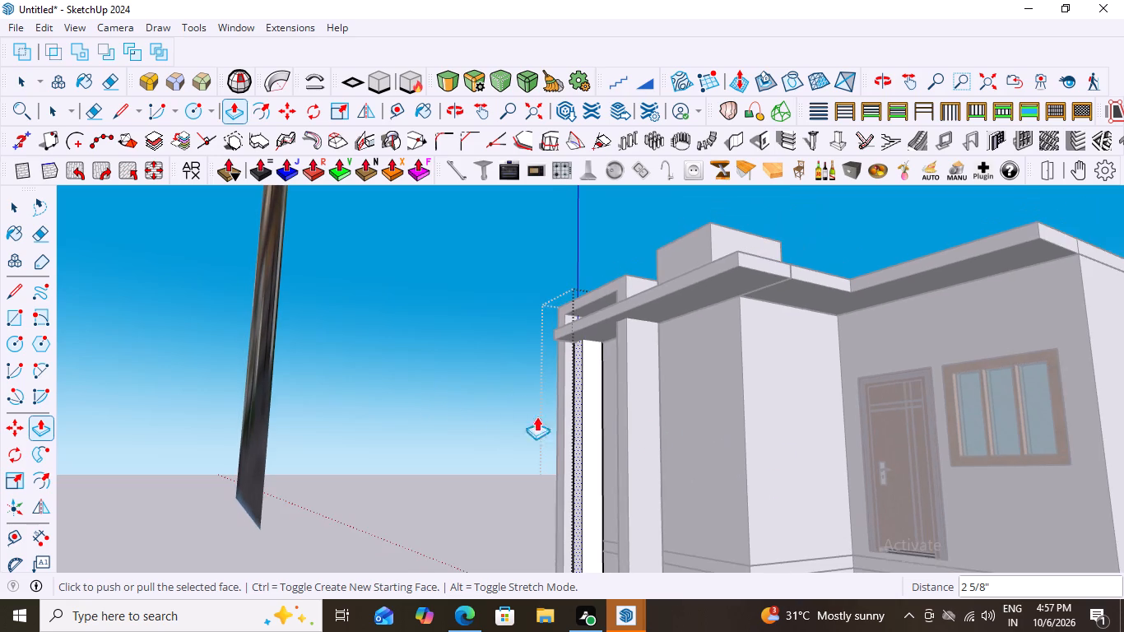
scroll(831, 438, down, 2)
scroll(595, 434, down, 3)
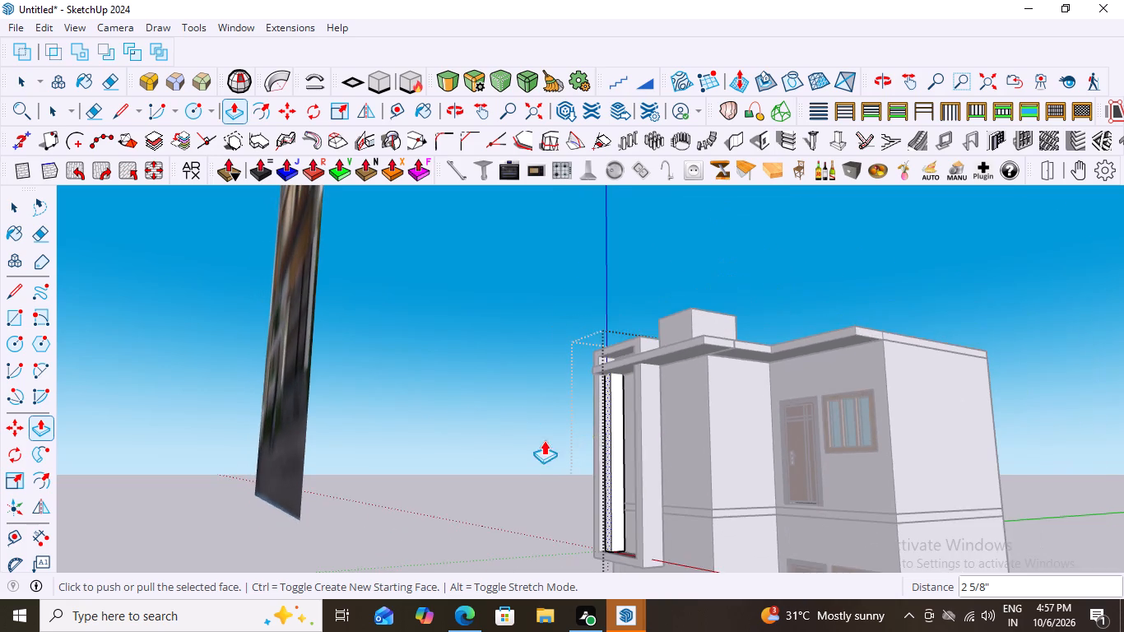
scroll(430, 393, down, 1)
middle_drag(437, 397, 806, 462)
scroll(603, 431, up, 4)
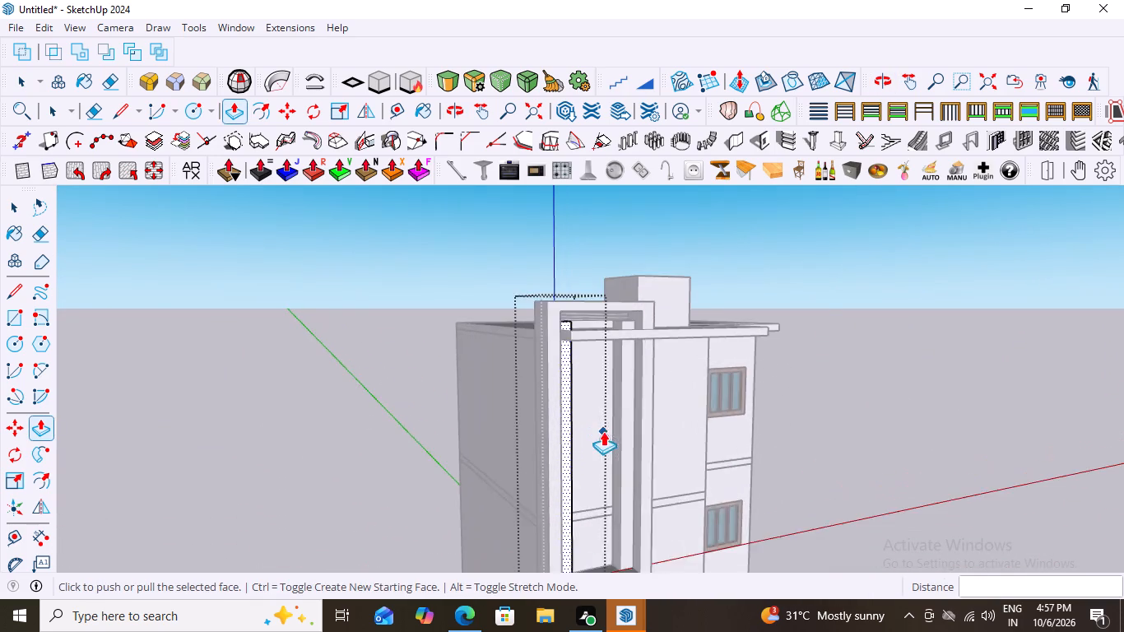
scroll(603, 431, up, 8)
middle_click(604, 458)
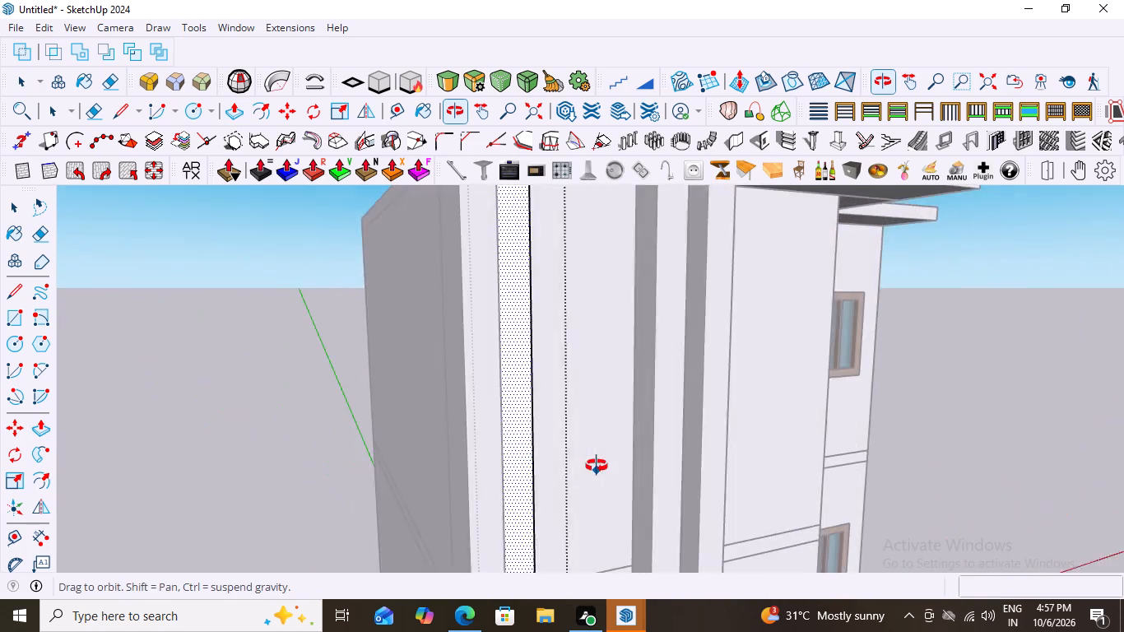
scroll(608, 460, down, 8)
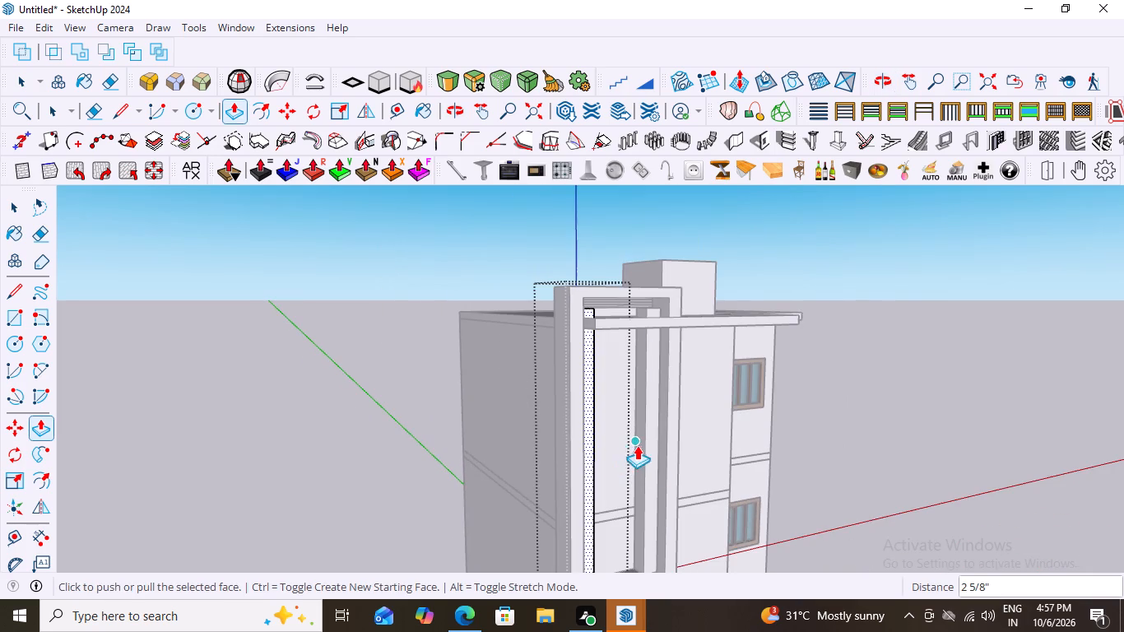
scroll(639, 445, up, 4)
key(space)
click(639, 441)
click(639, 441)
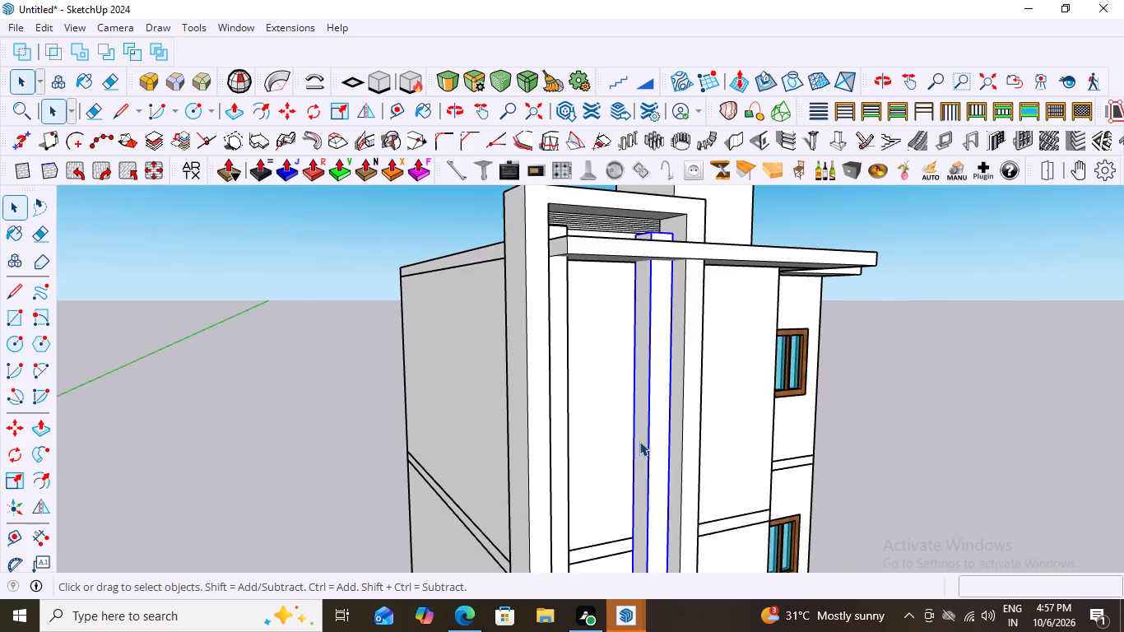
double_click(639, 441)
click(639, 441)
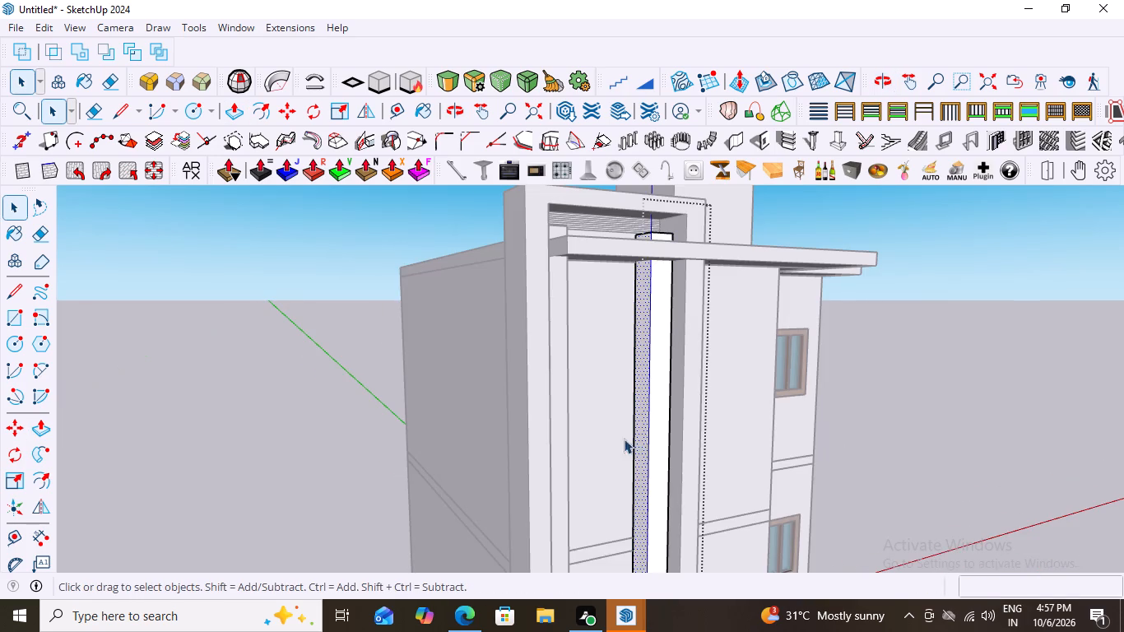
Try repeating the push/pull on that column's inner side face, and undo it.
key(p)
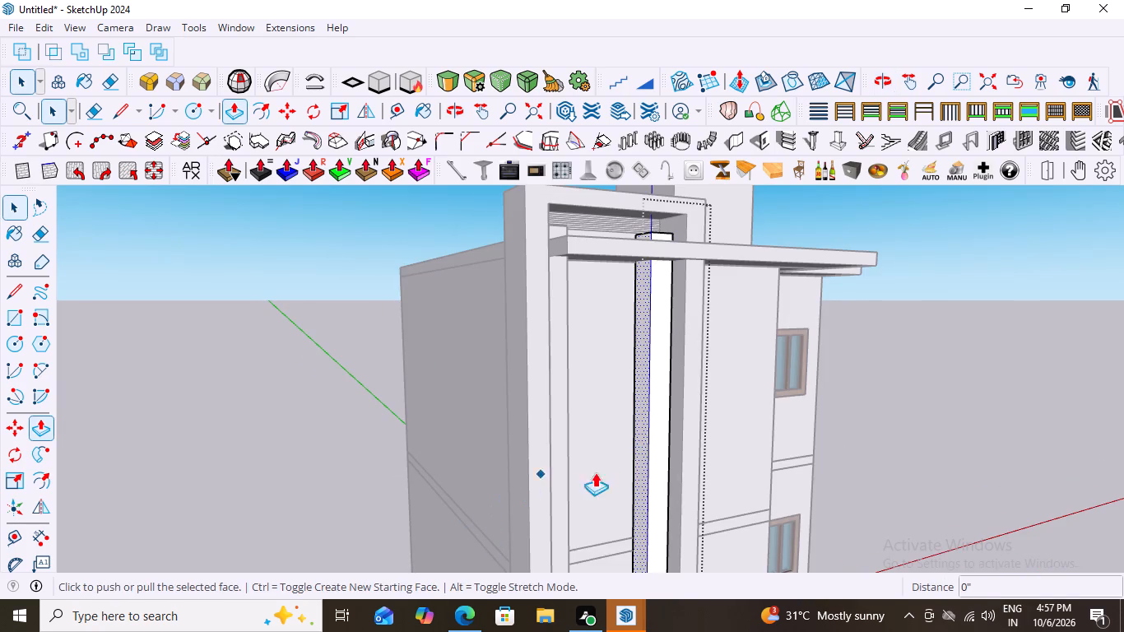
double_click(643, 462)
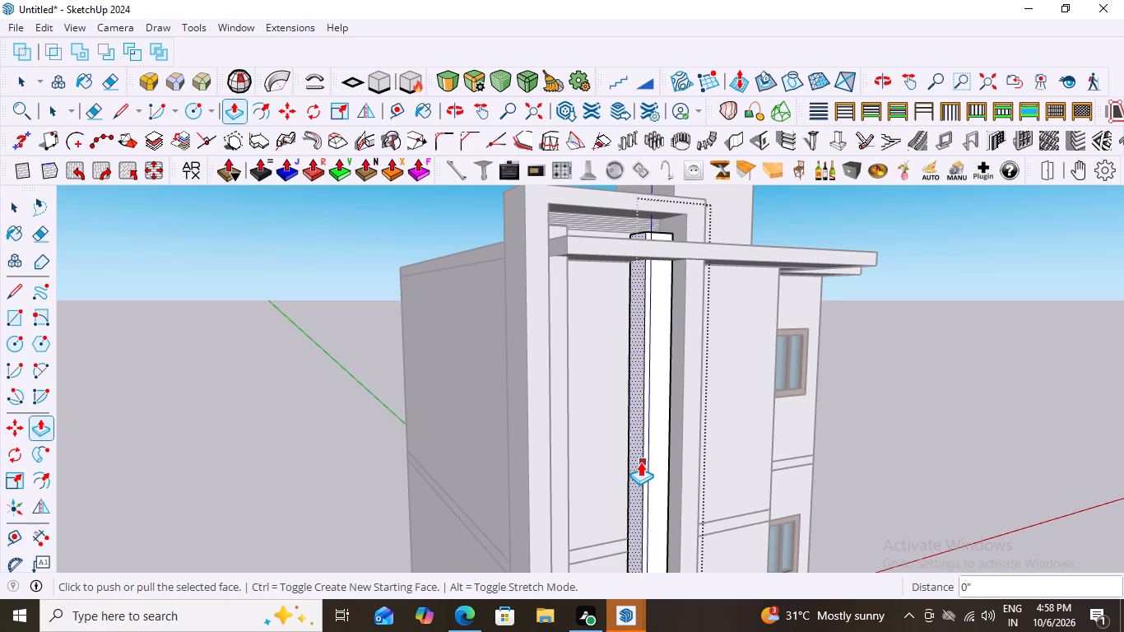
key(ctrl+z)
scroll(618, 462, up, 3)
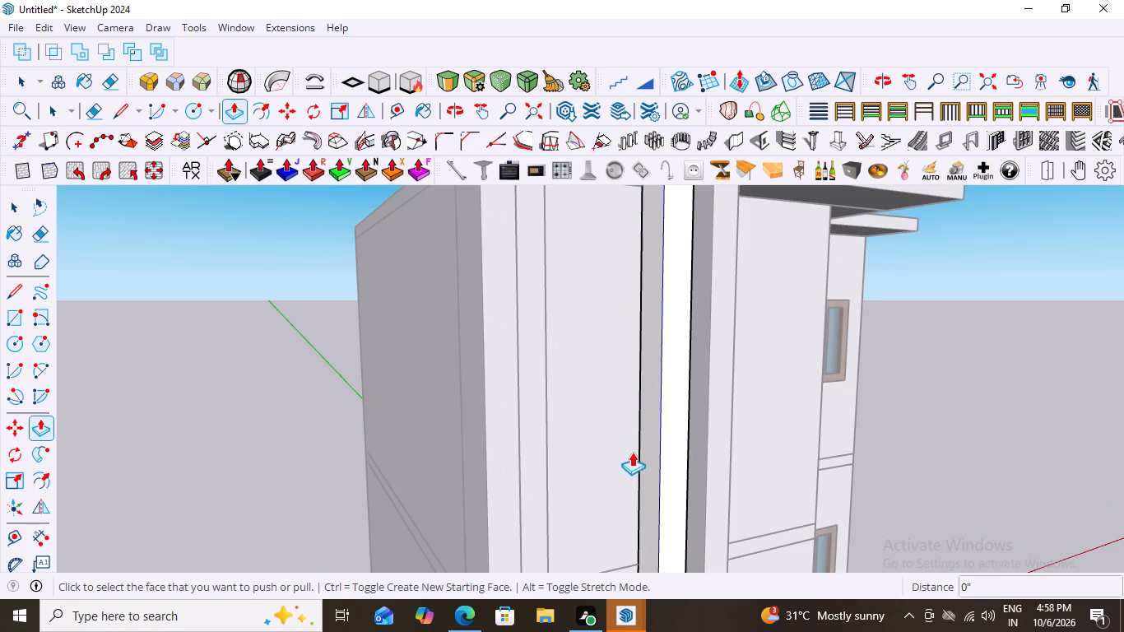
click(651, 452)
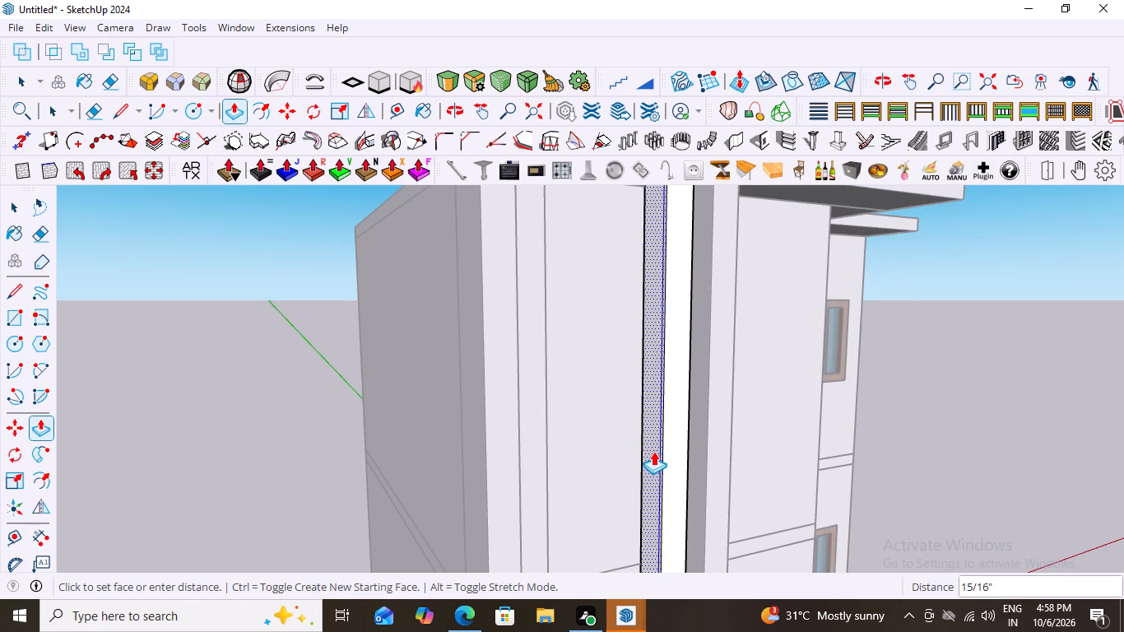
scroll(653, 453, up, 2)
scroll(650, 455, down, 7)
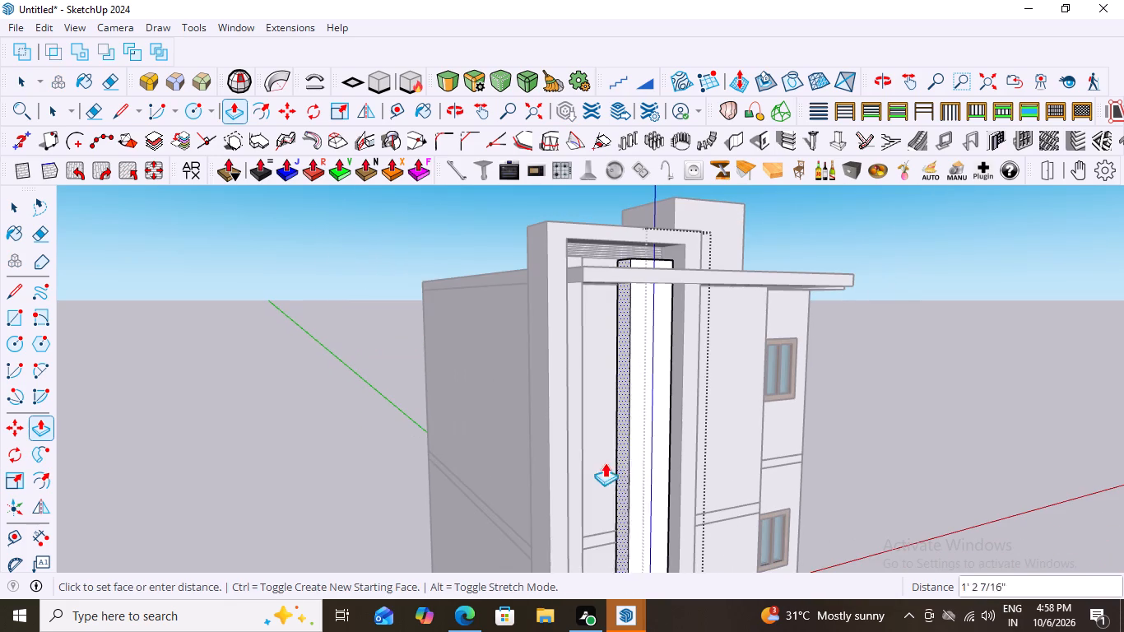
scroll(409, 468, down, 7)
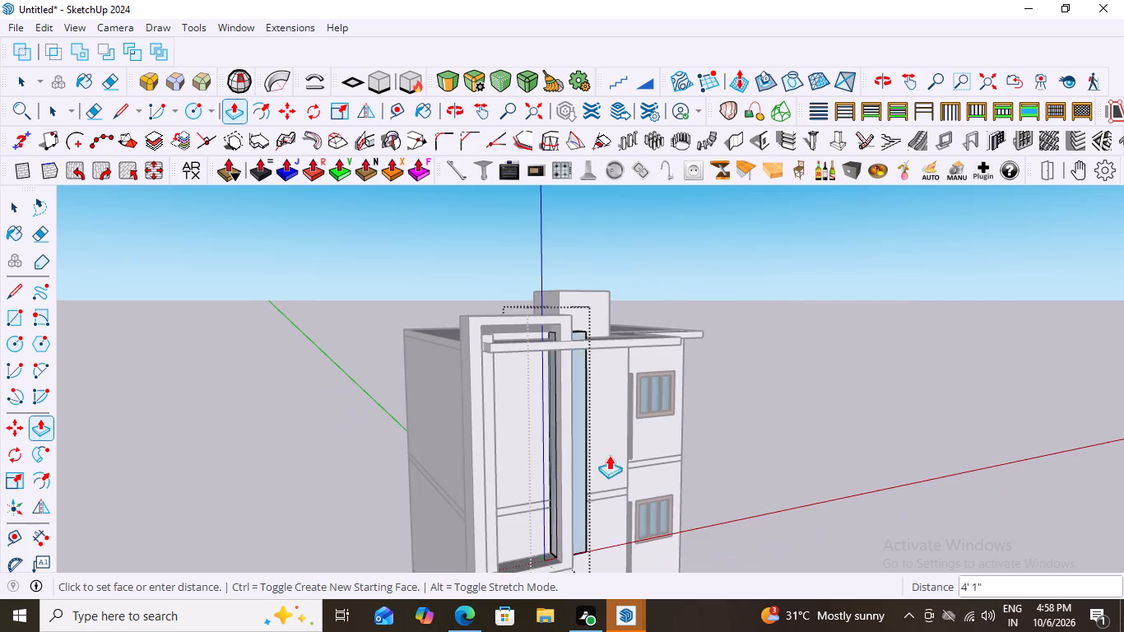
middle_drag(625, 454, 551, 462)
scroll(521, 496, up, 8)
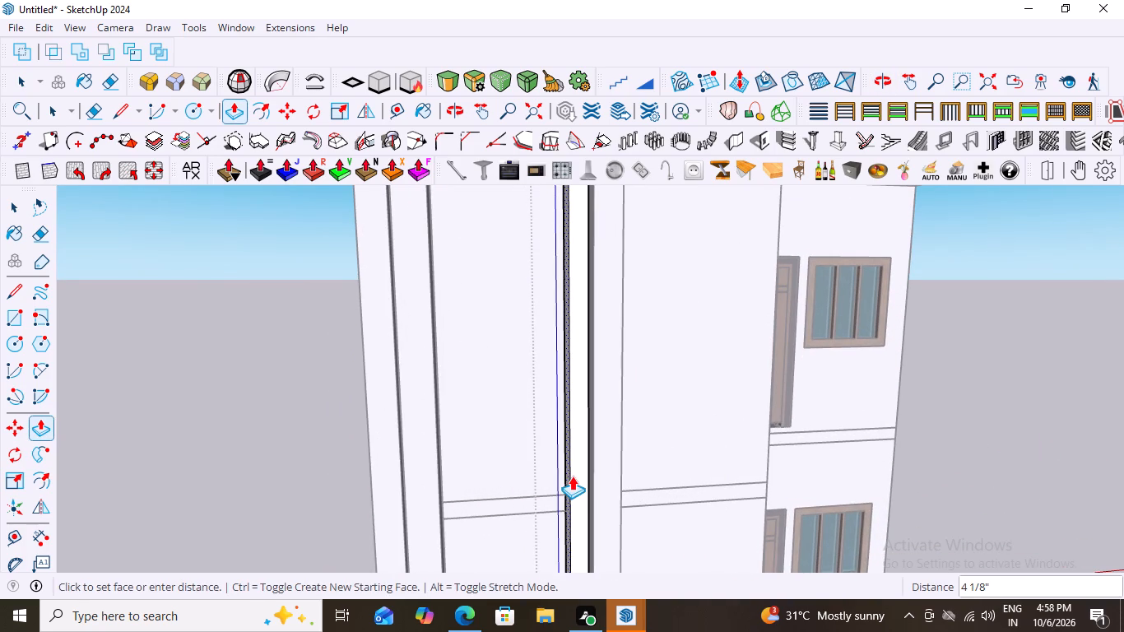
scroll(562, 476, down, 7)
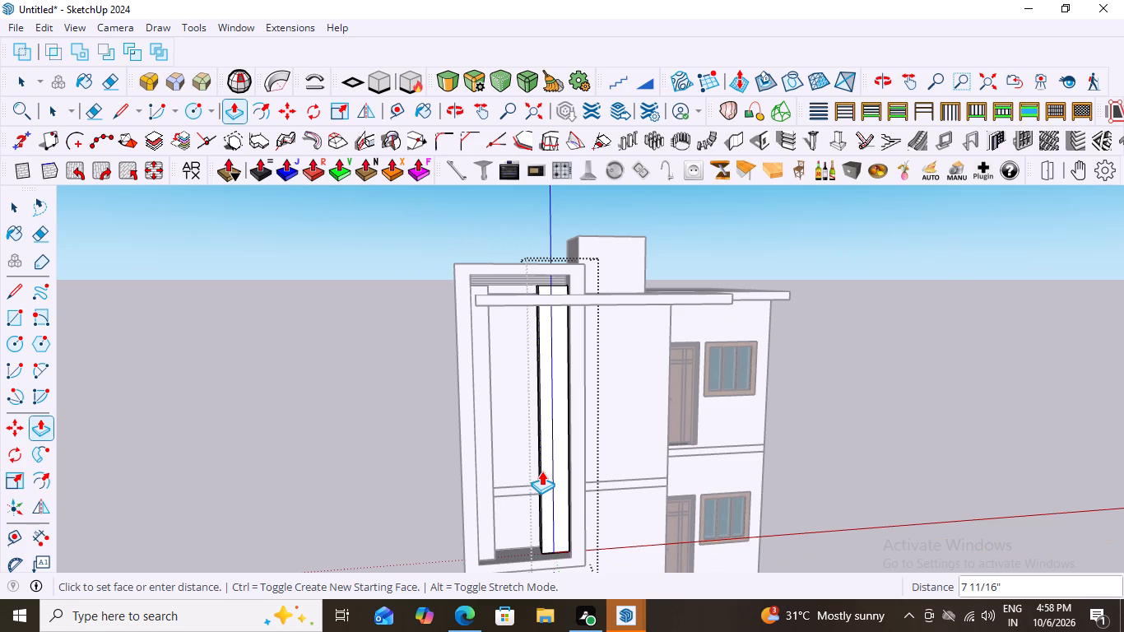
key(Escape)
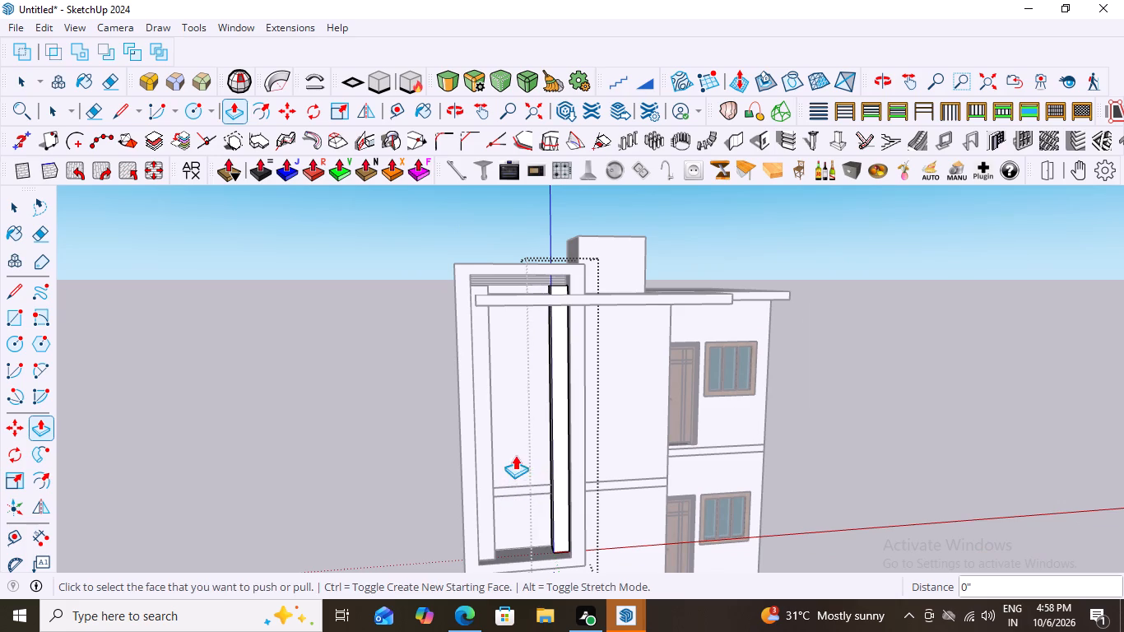
Push the inner side face of the column nearest the doors 3 3/4" toward the frame's side and leave the group.
scroll(678, 467, down, 3)
scroll(570, 464, up, 9)
middle_drag(577, 453, 667, 453)
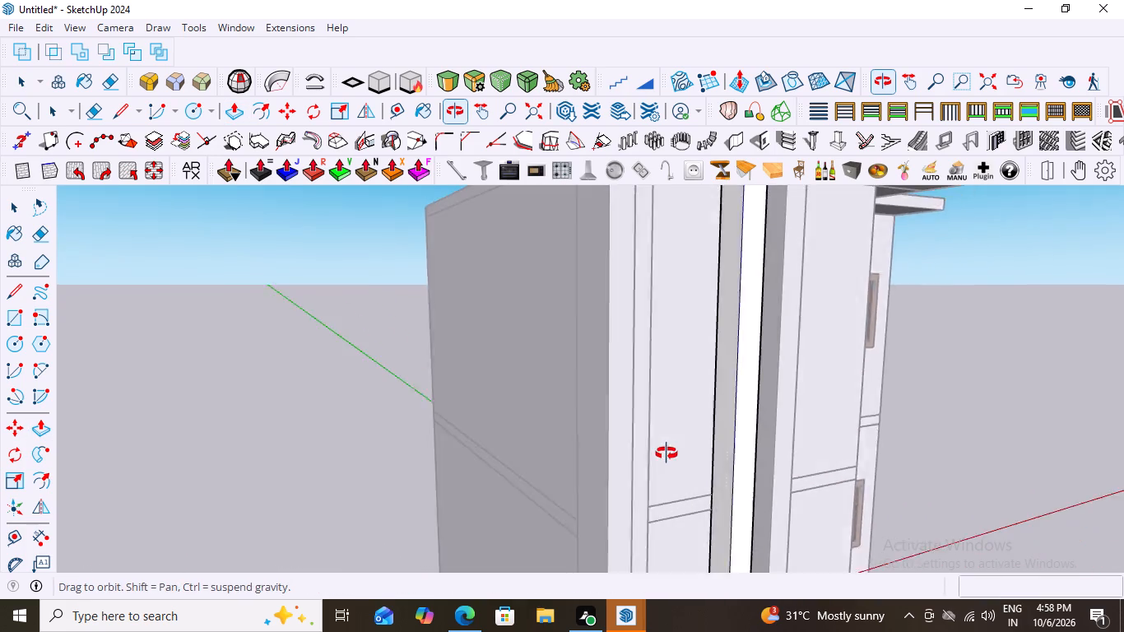
middle_drag(667, 453, 667, 453)
scroll(700, 449, up, 3)
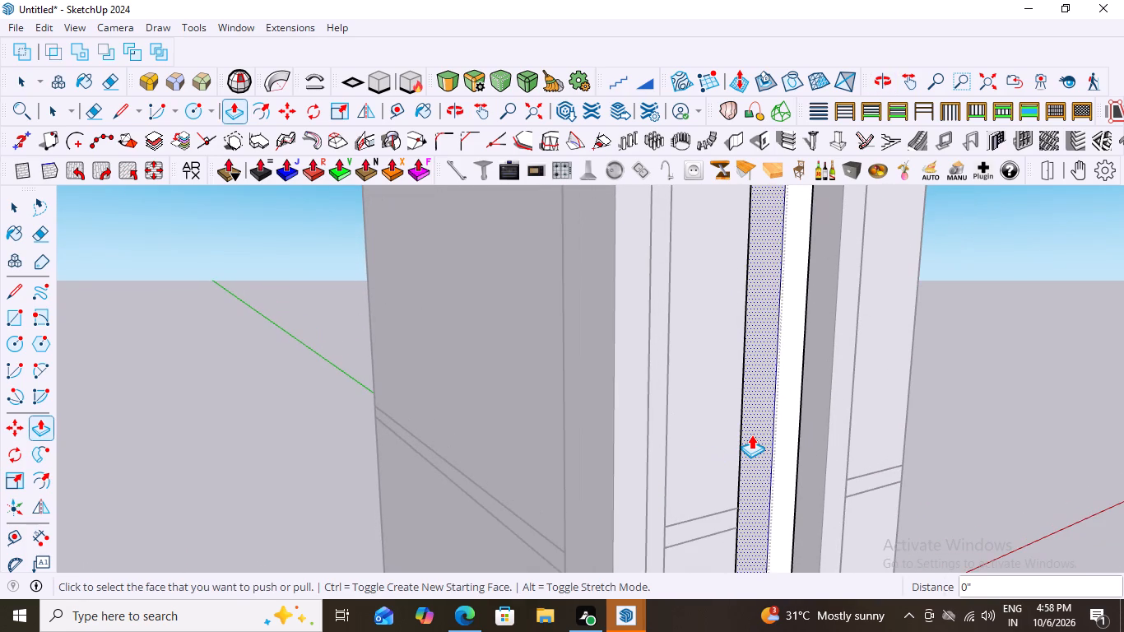
click(751, 434)
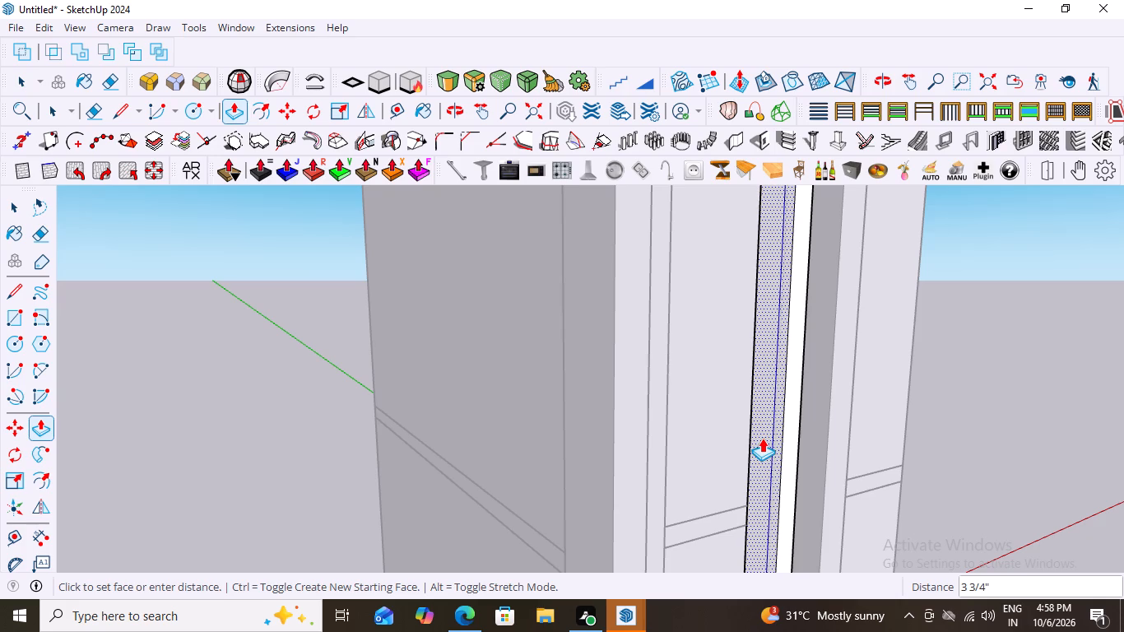
click(762, 438)
scroll(389, 430, down, 8)
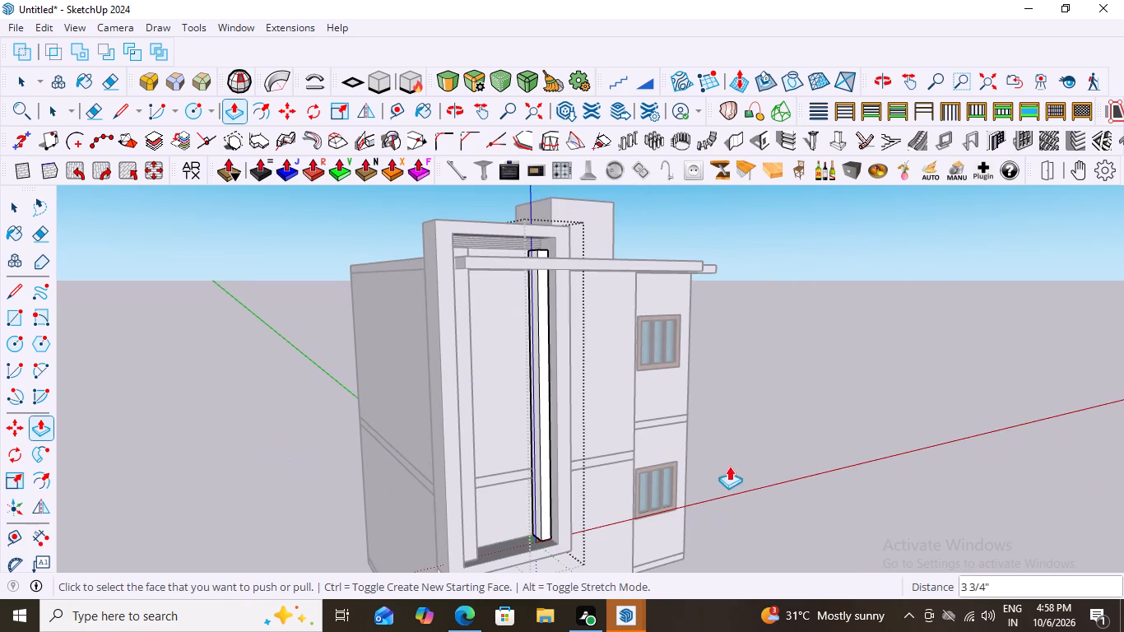
key(space)
drag(855, 523, 848, 523)
middle_drag(631, 471, 496, 468)
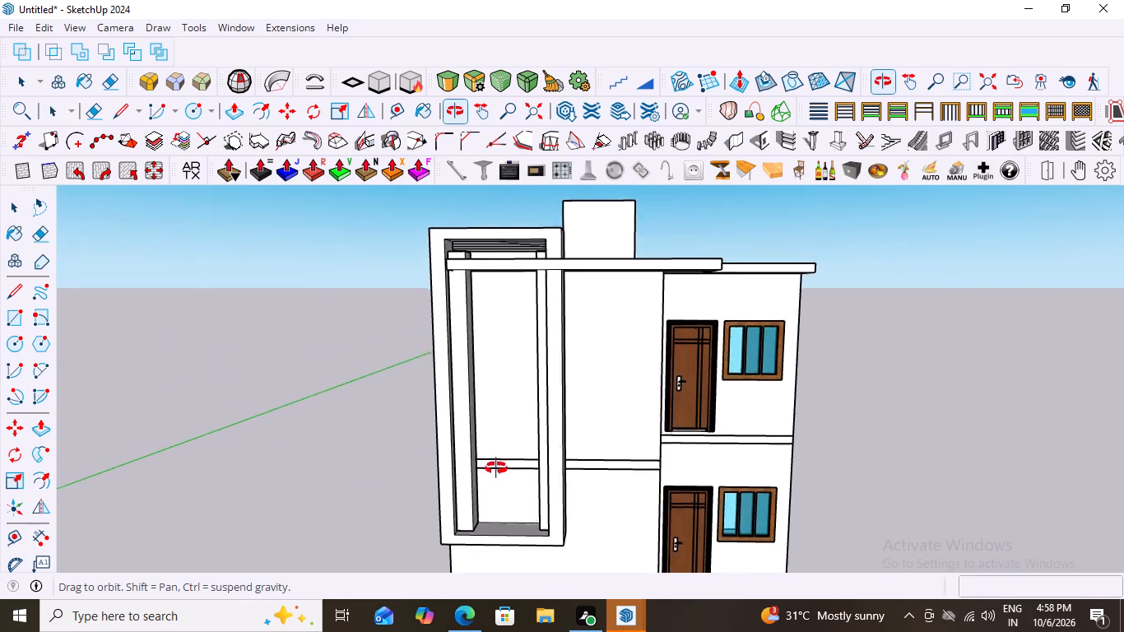
Undo the last push/pull on the inner side face of the frame's column nearest the doors.
middle_drag(496, 468, 621, 500)
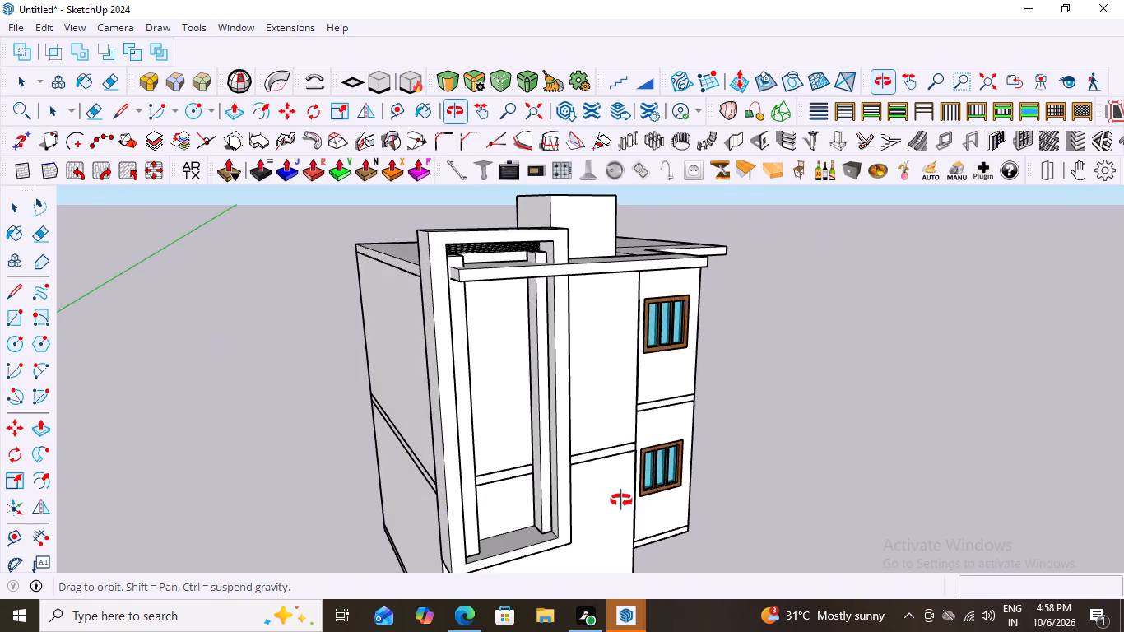
middle_drag(621, 500, 513, 481)
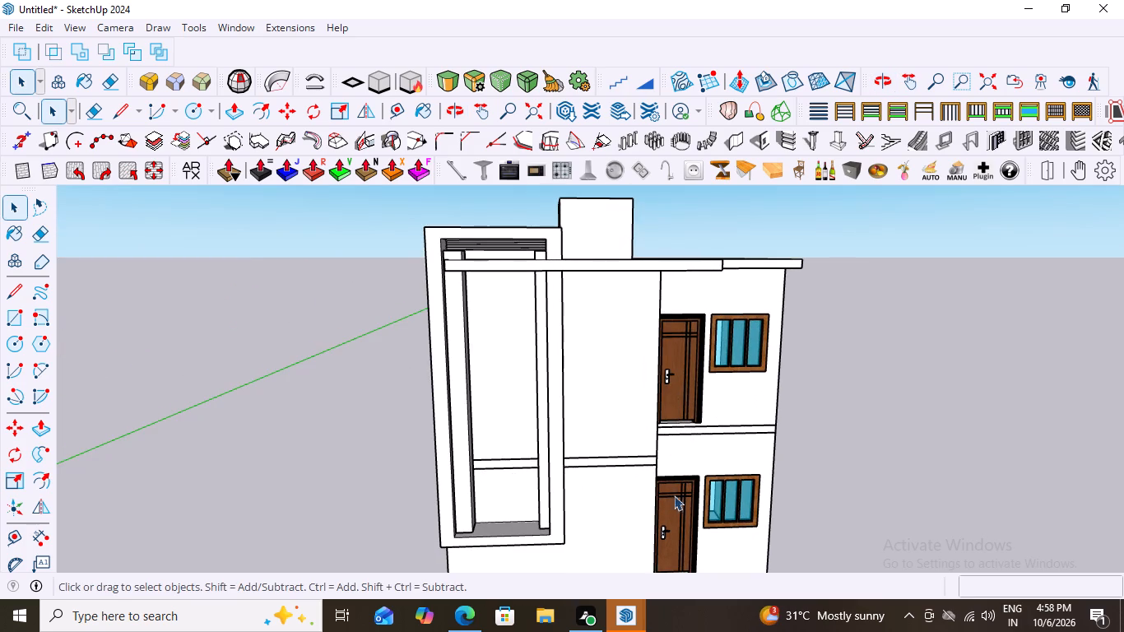
key(ctrl+z)
key(ctrl+z)
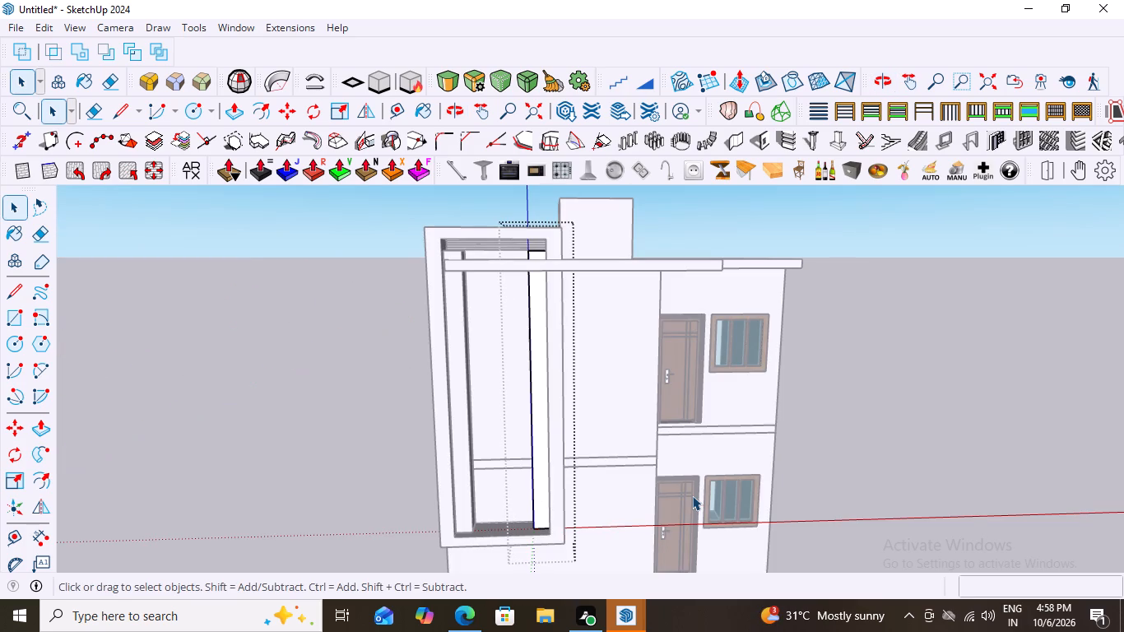
Examine both frame columns where they meet the frame's base and the slab, and leave the column's group.
middle_drag(519, 287, 504, 415)
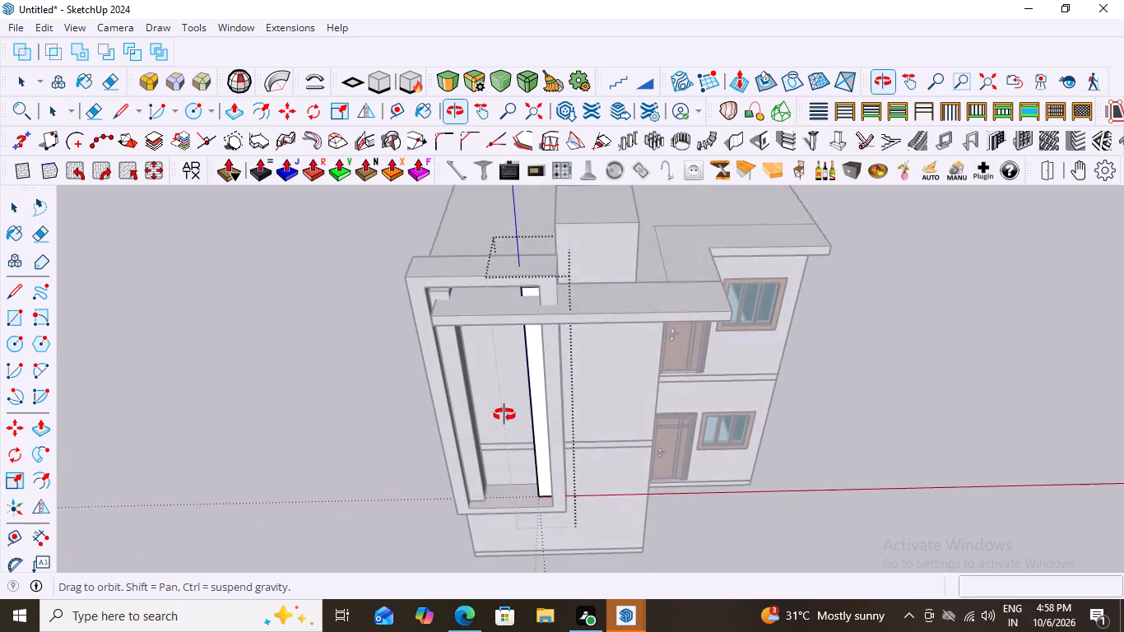
middle_drag(504, 415, 493, 365)
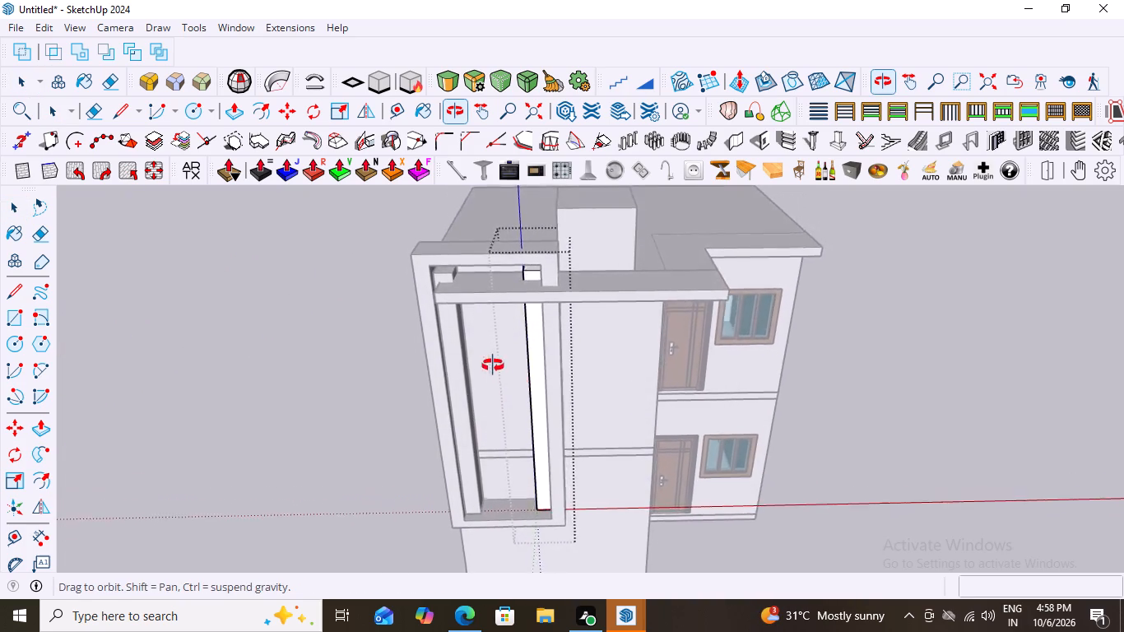
middle_drag(493, 365, 235, 357)
scroll(500, 390, up, 8)
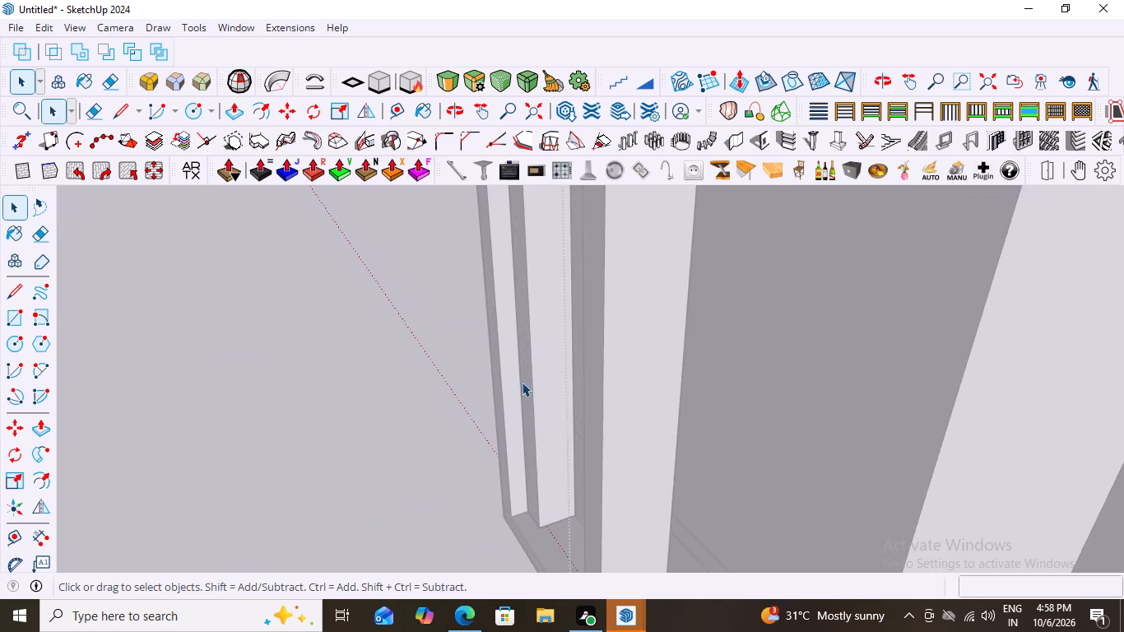
middle_drag(524, 379, 764, 439)
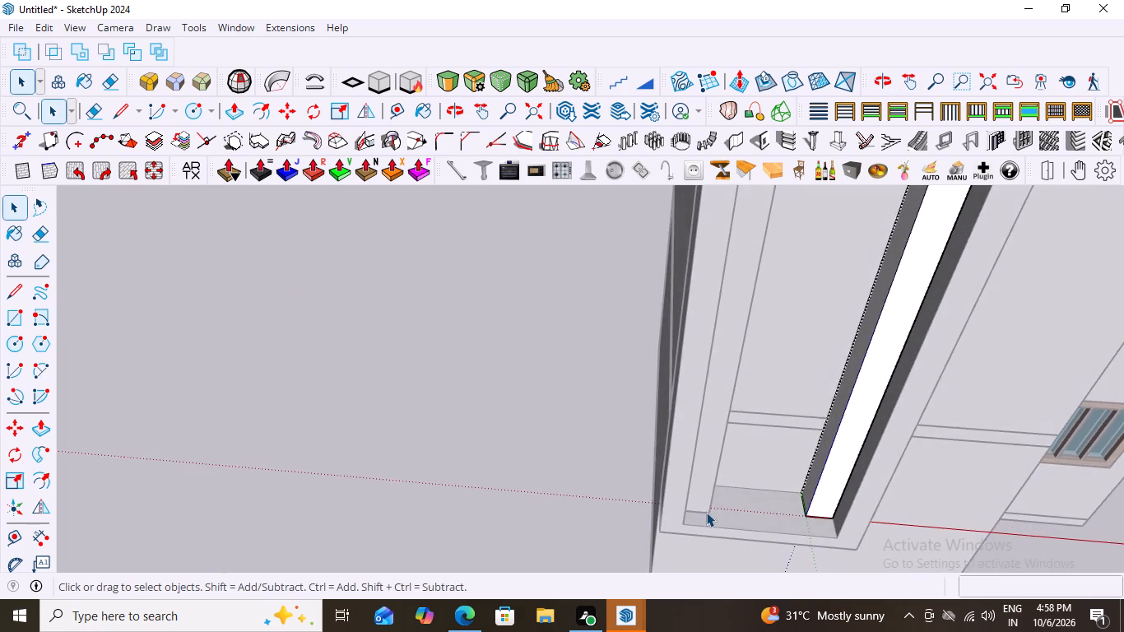
scroll(706, 512, up, 13)
scroll(676, 476, down, 6)
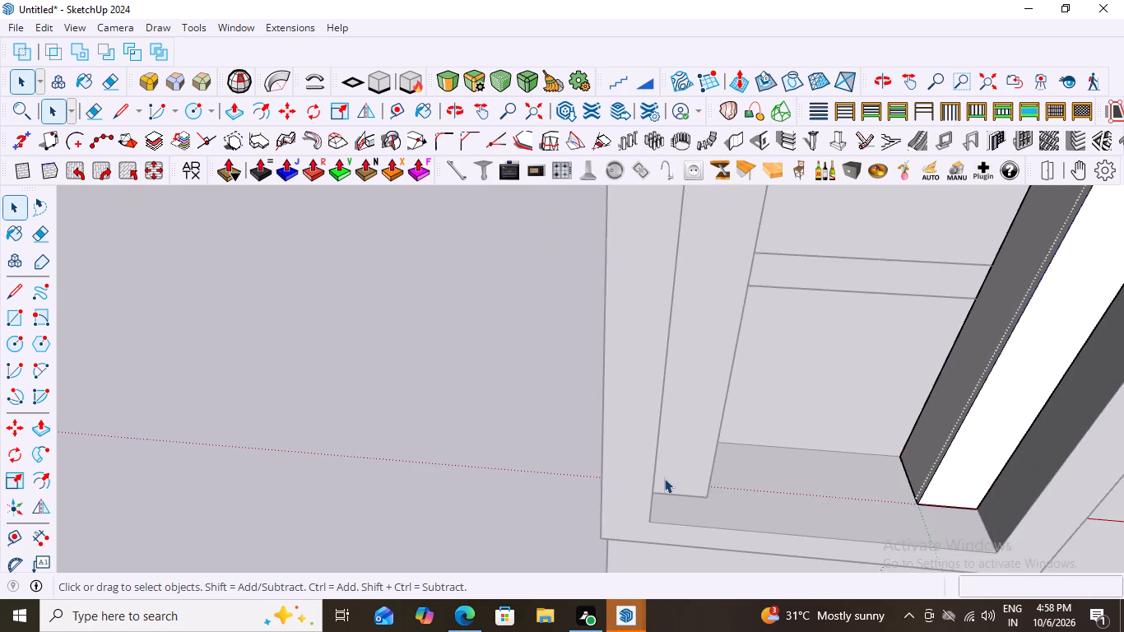
scroll(661, 480, down, 13)
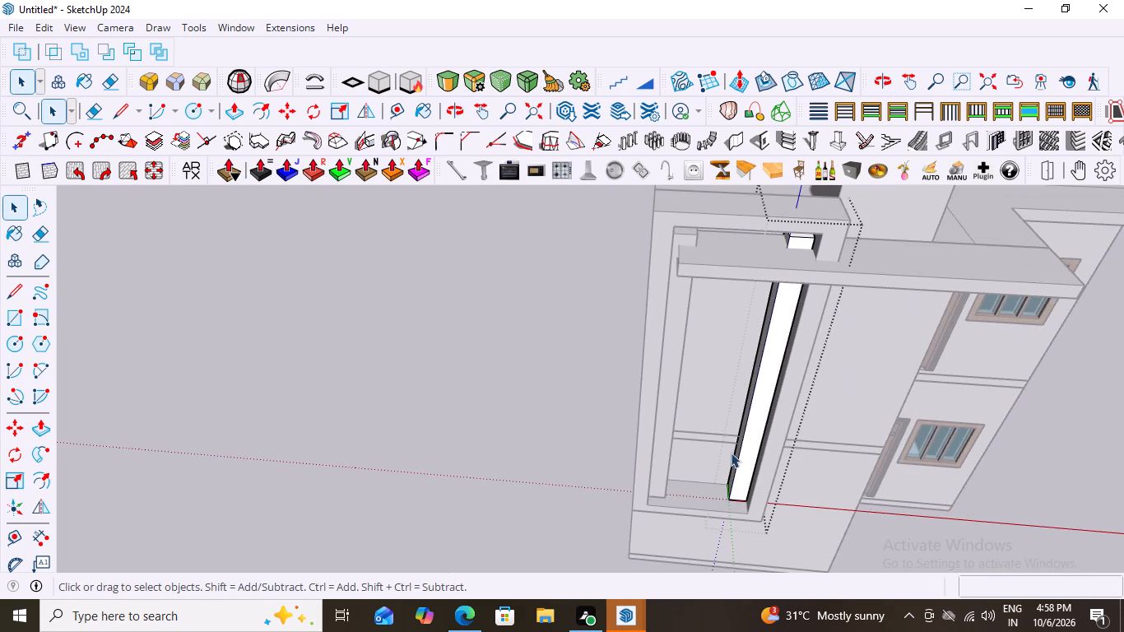
scroll(704, 257, up, 4)
scroll(815, 229, up, 7)
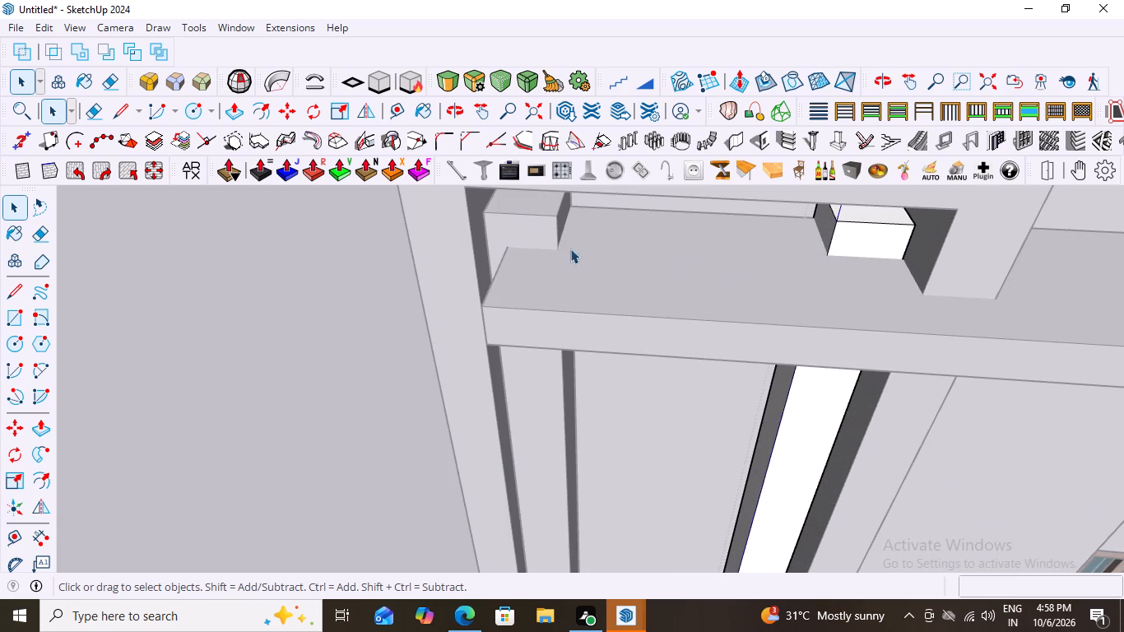
scroll(824, 271, down, 20)
scroll(824, 271, down, 6)
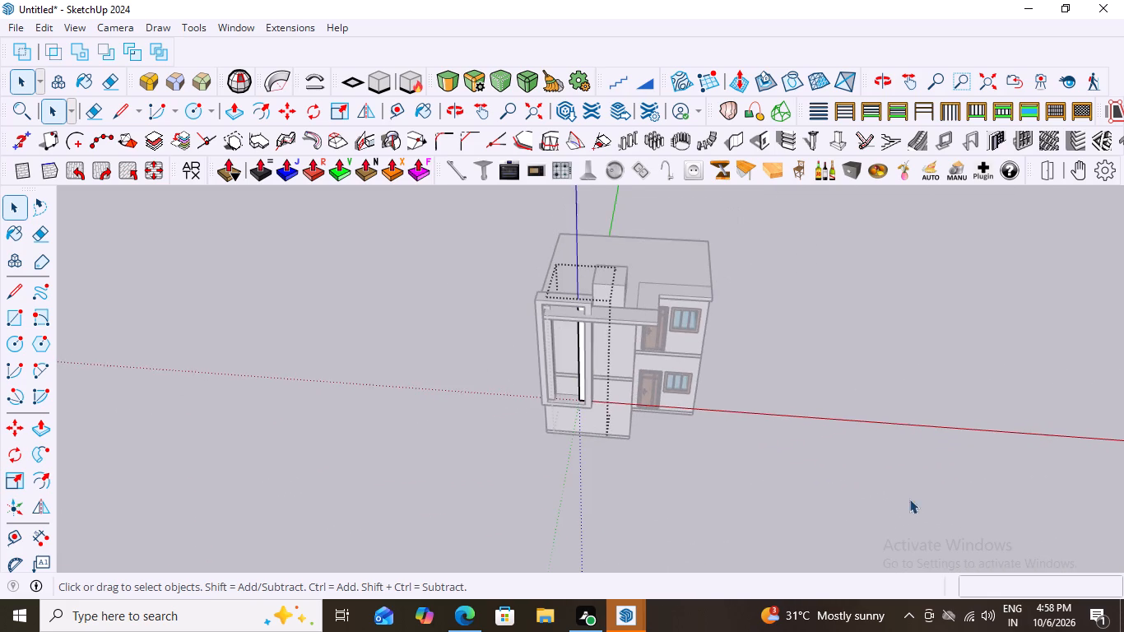
key(space)
click(848, 398)
Examine the whole house from a distance, comparing the front frame with the rest of the facade.
scroll(691, 255, down, 1)
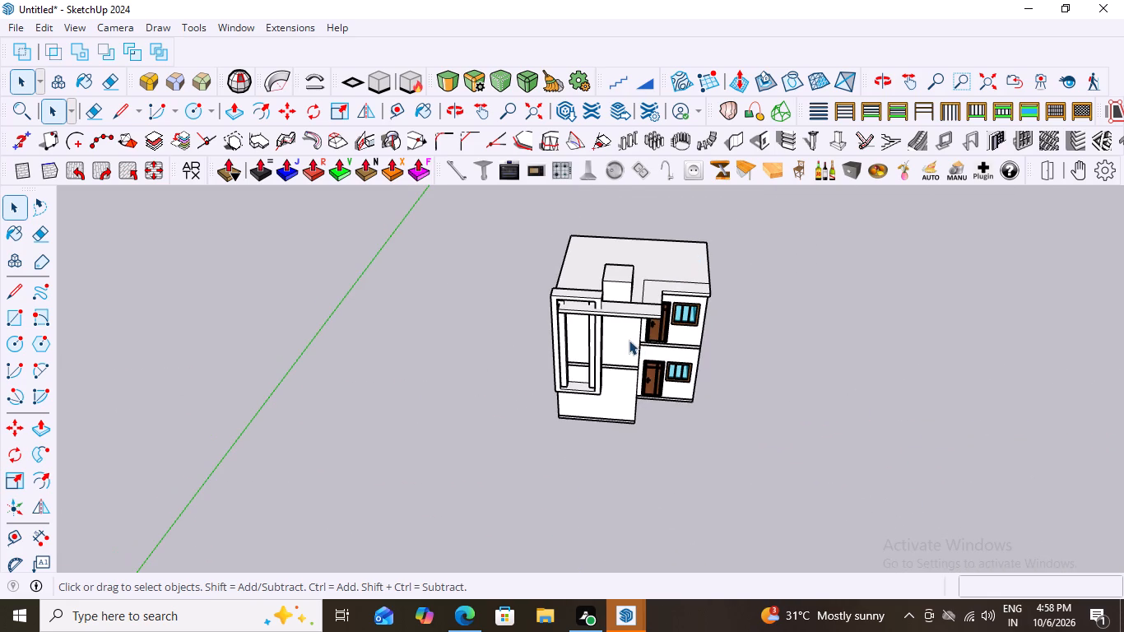
scroll(626, 331, down, 4)
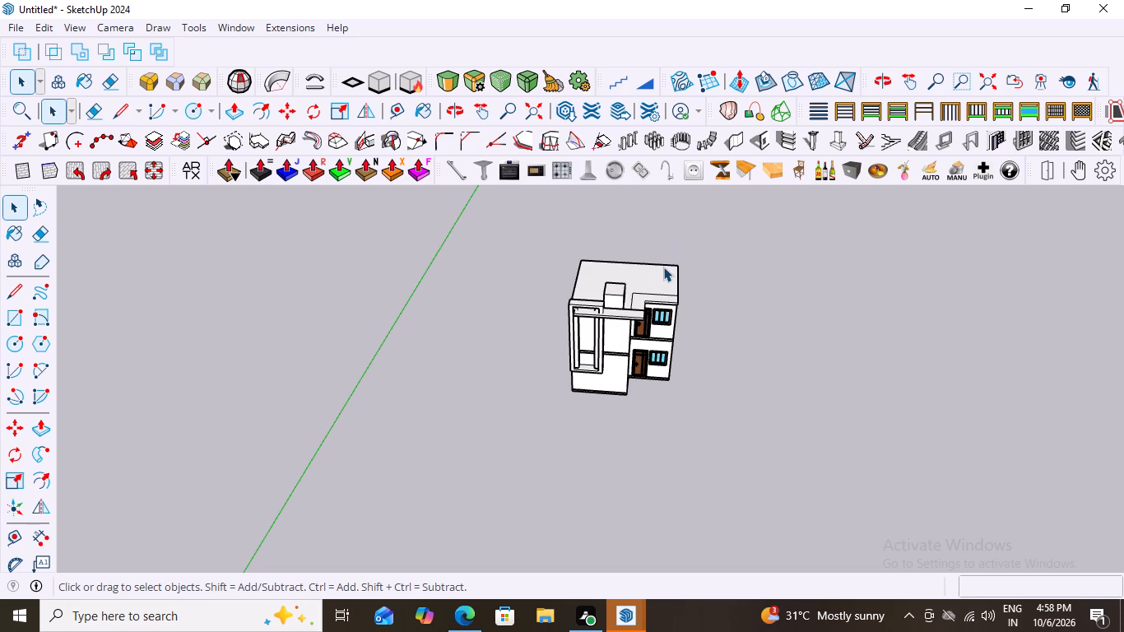
scroll(687, 310, down, 3)
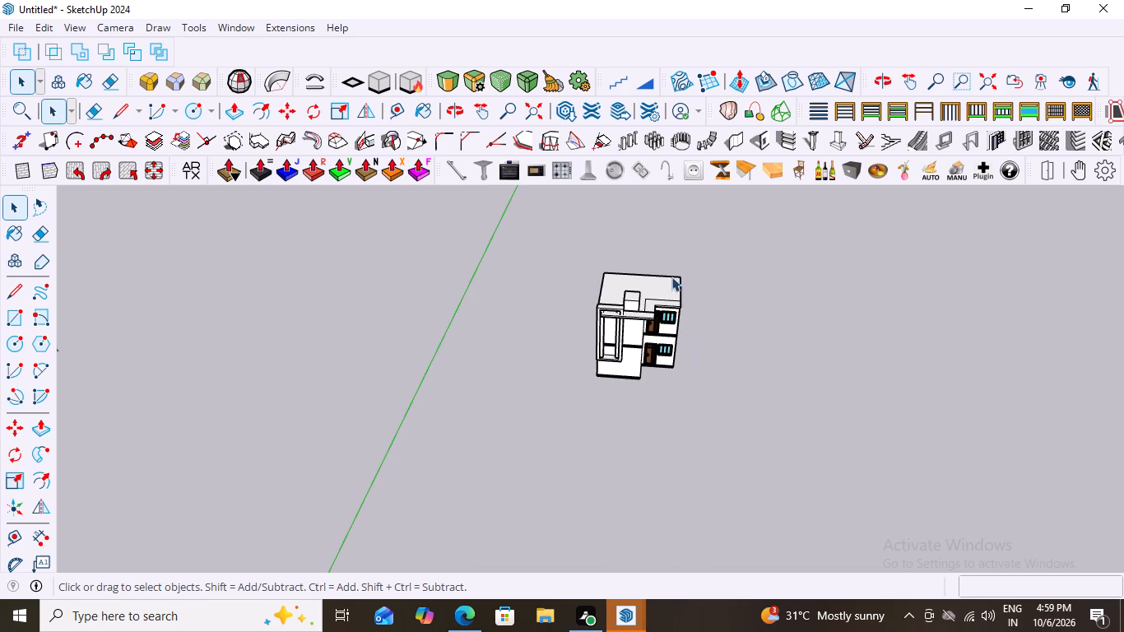
scroll(678, 355, up, 7)
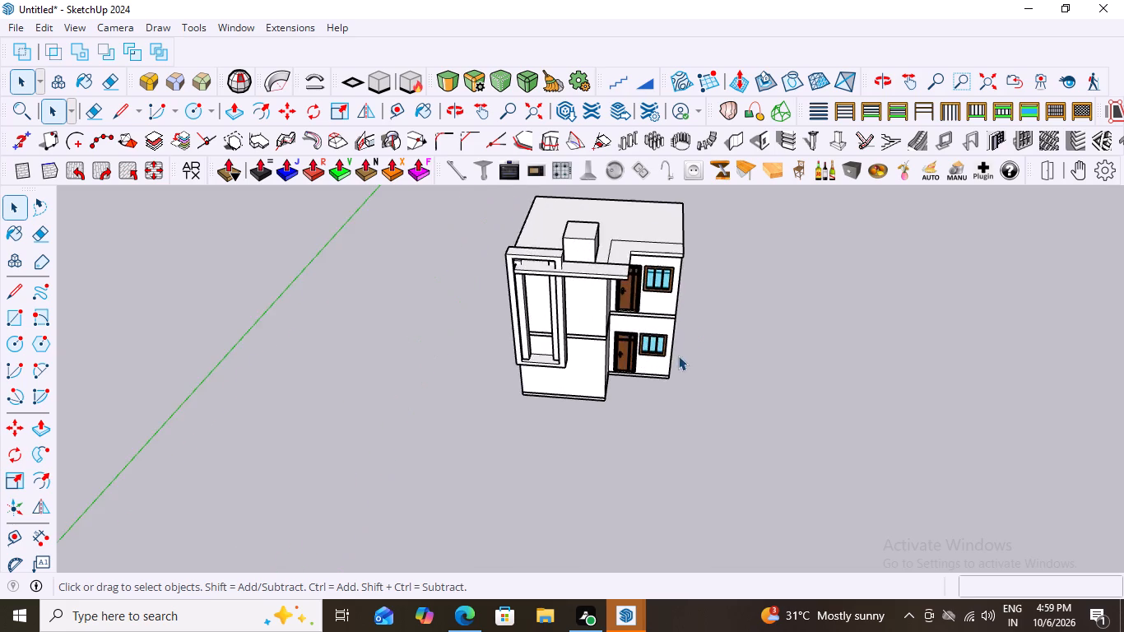
scroll(665, 352, down, 8)
scroll(580, 353, up, 4)
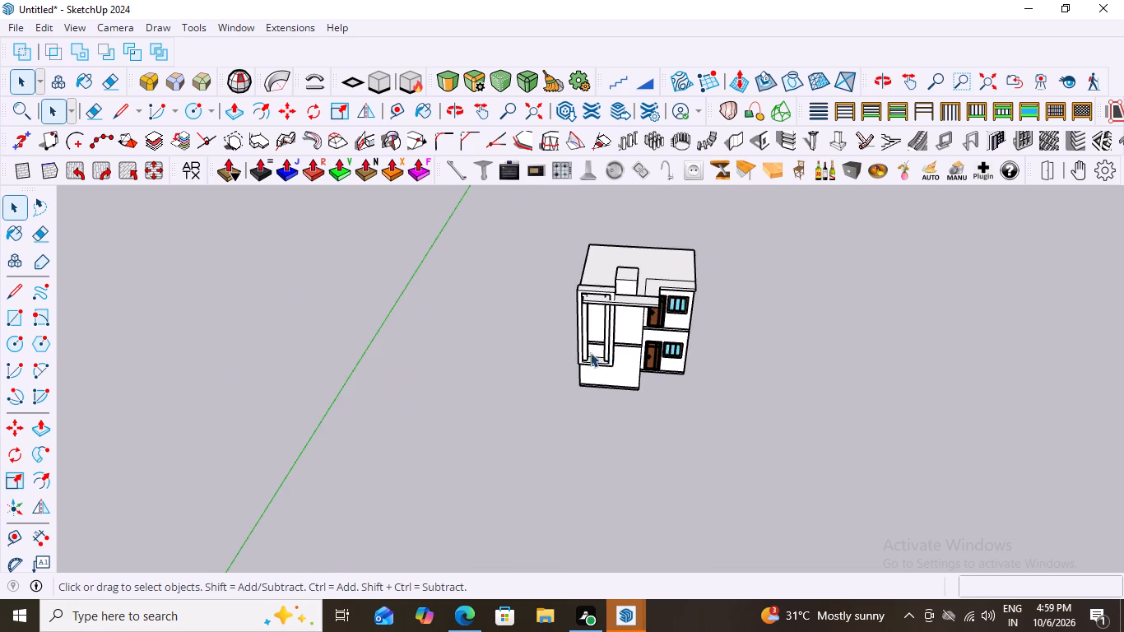
scroll(515, 374, down, 4)
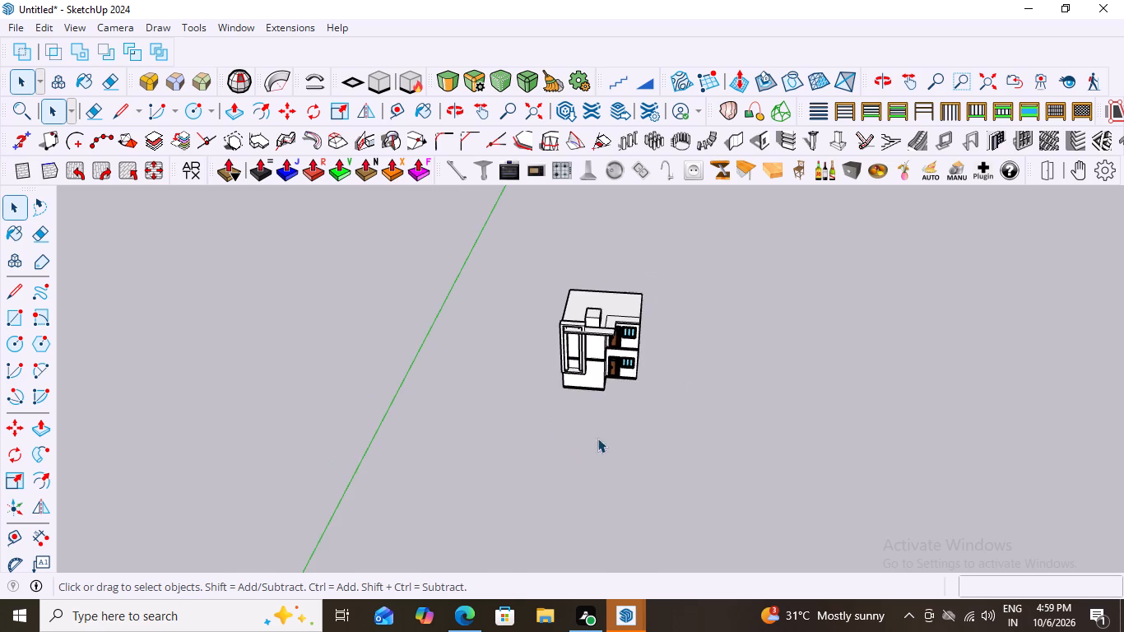
middle_drag(598, 346, 586, 221)
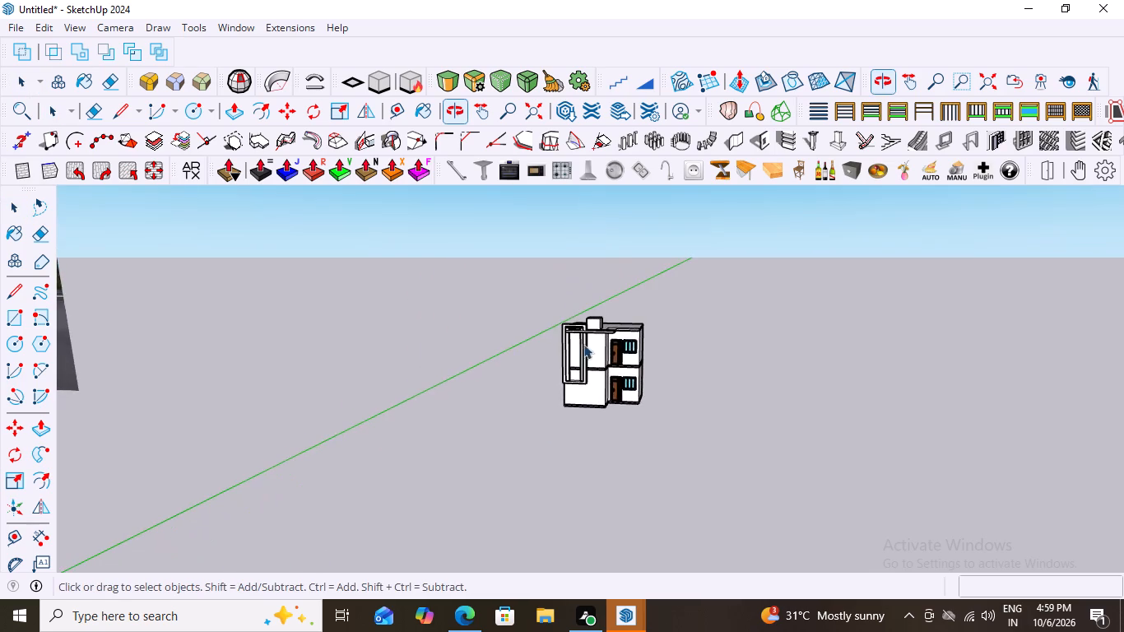
scroll(574, 347, up, 8)
middle_drag(593, 345, 660, 346)
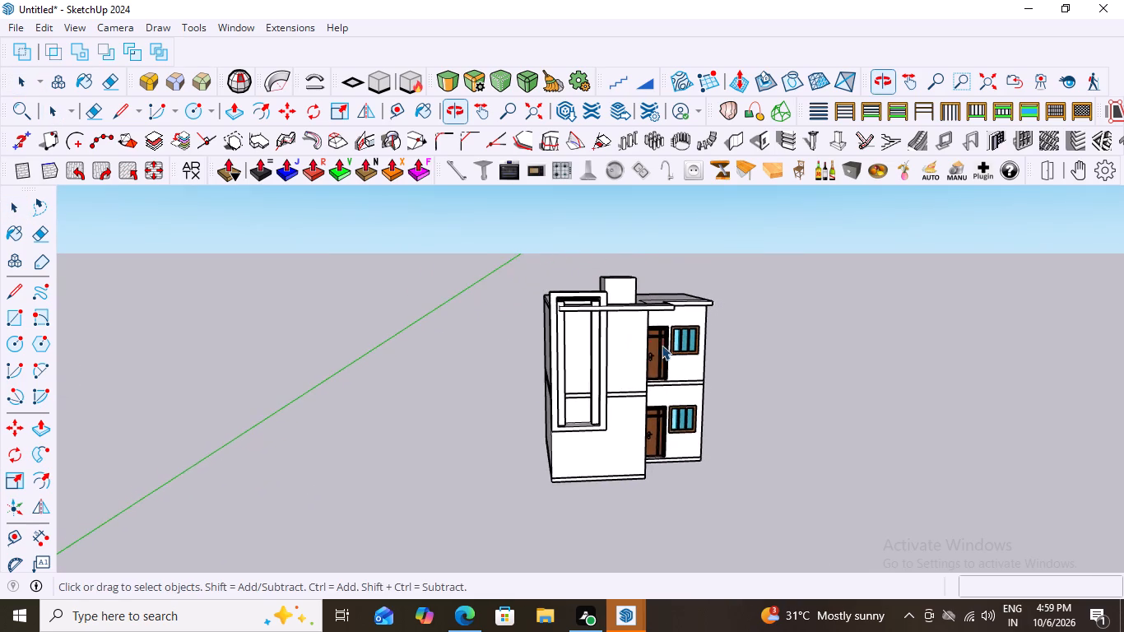
Examine the top of the front frame from several angles, where the bars, columns and projecting slab meet.
scroll(615, 328, up, 4)
scroll(569, 280, up, 17)
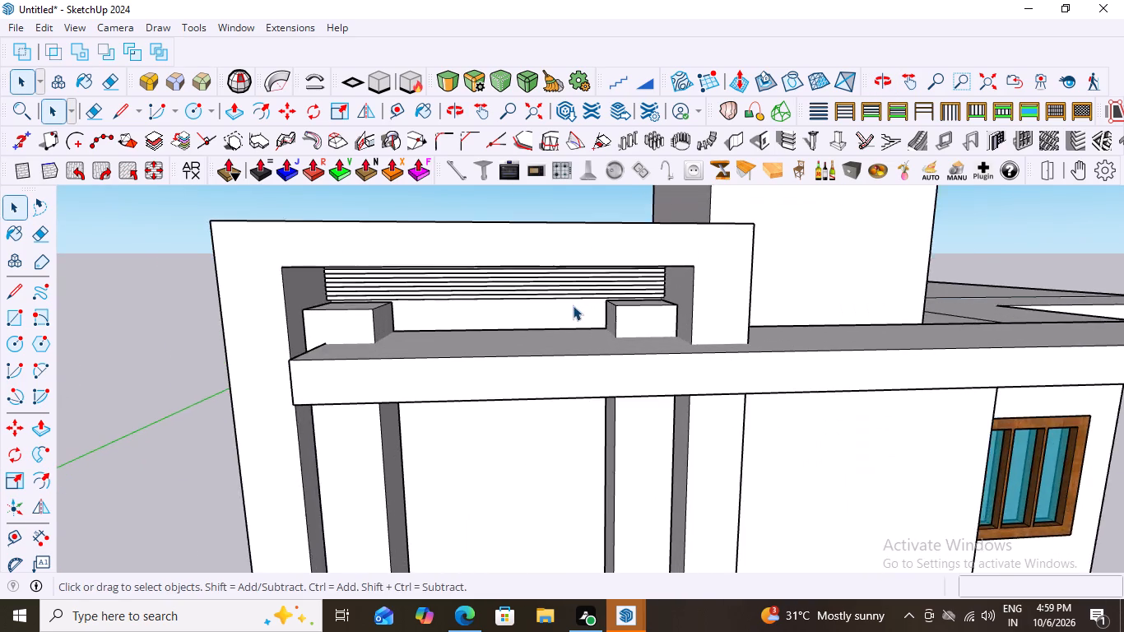
middle_drag(558, 343, 511, 419)
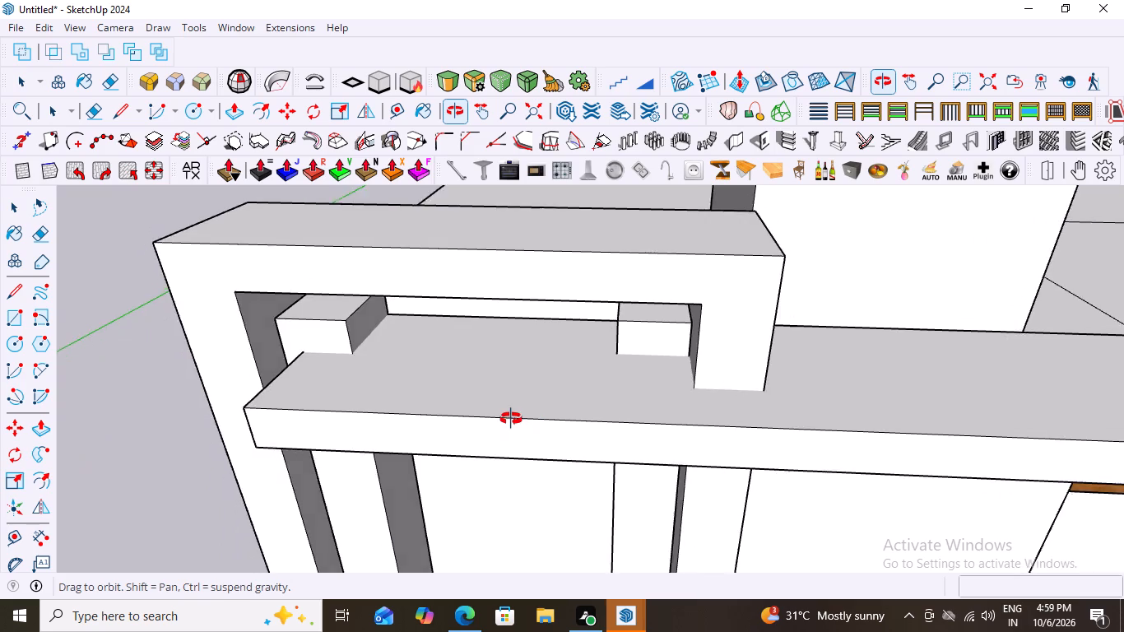
middle_drag(511, 419, 759, 360)
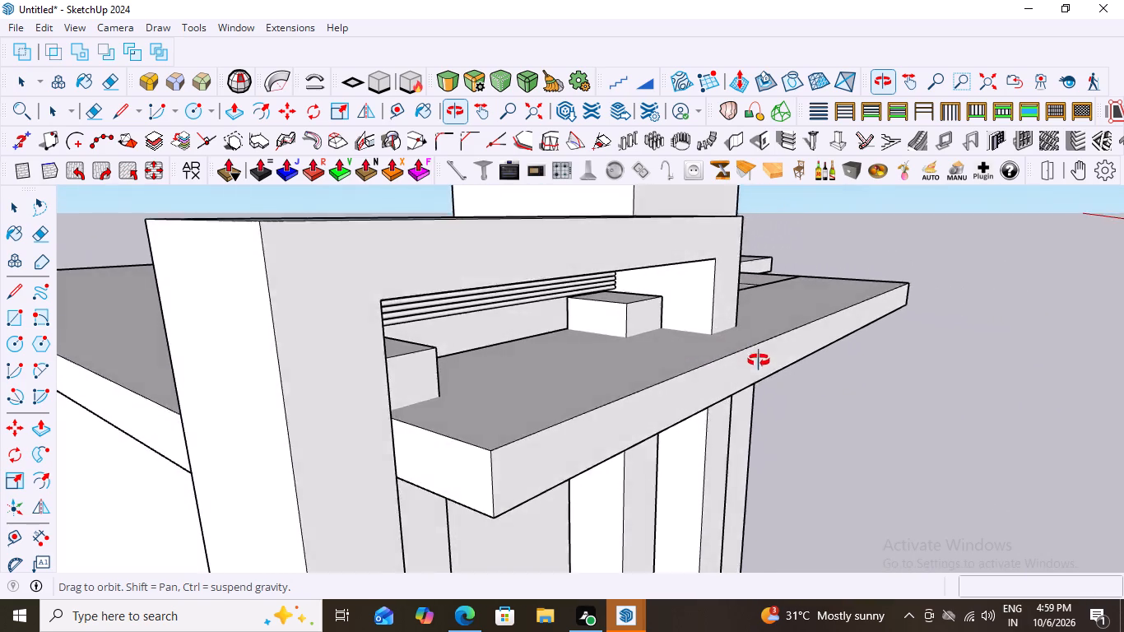
middle_drag(759, 360, 629, 404)
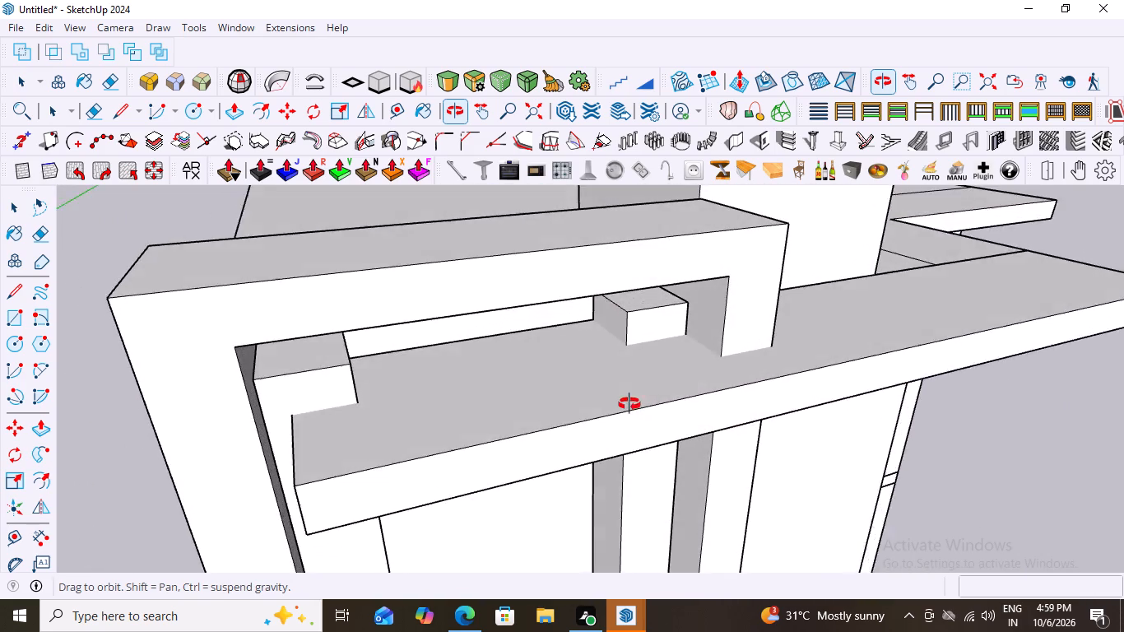
middle_drag(629, 404, 583, 304)
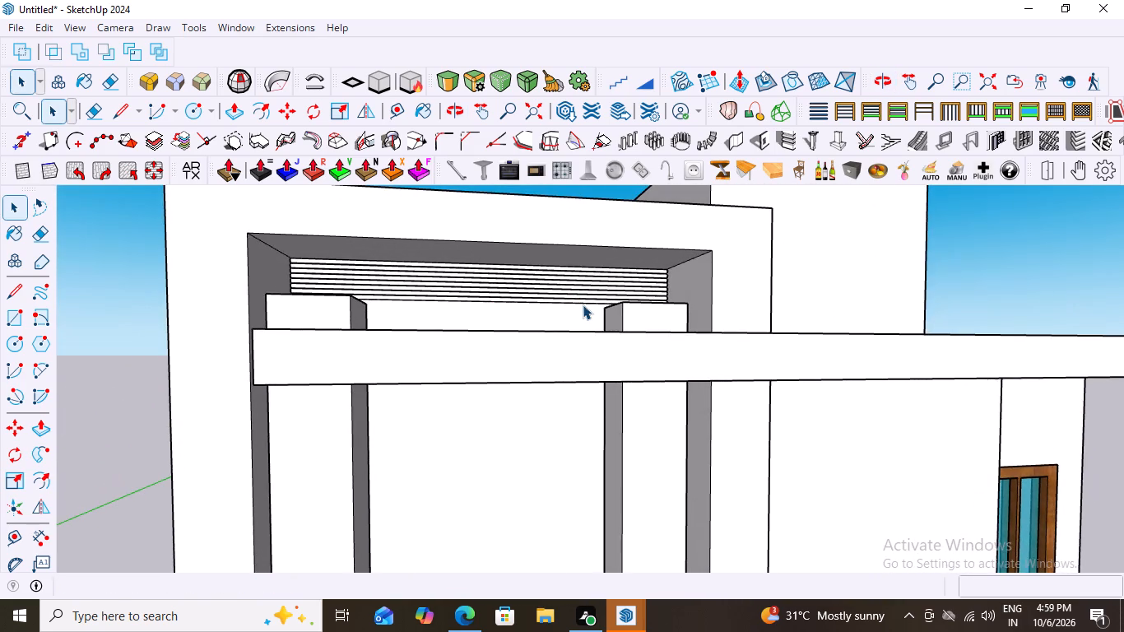
scroll(583, 296, down, 17)
scroll(573, 494, down, 1)
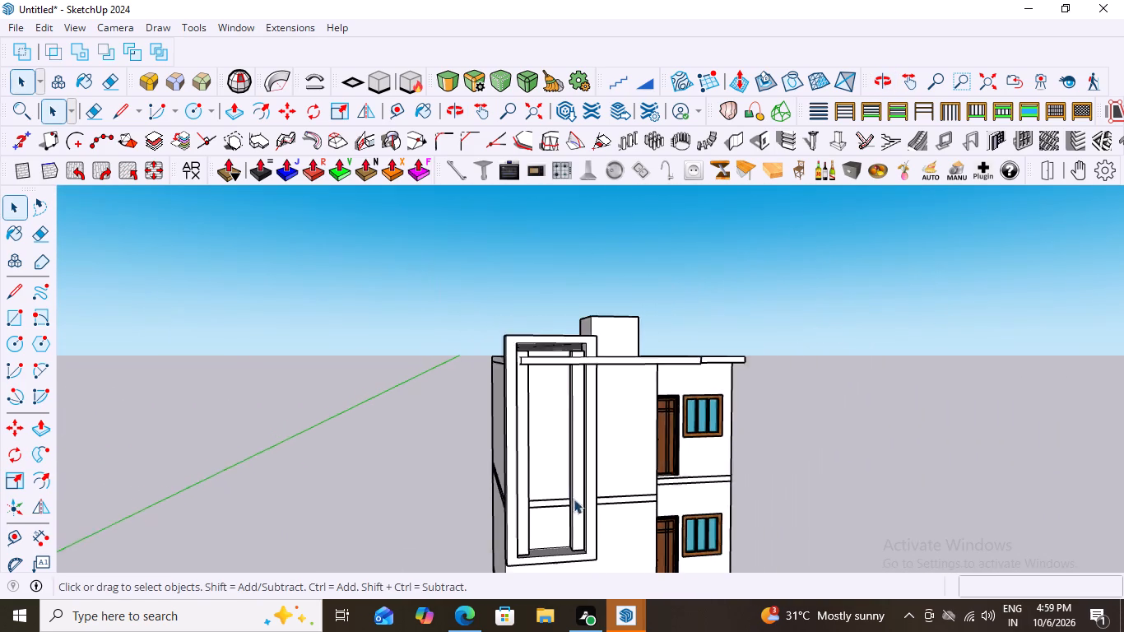
scroll(574, 499, down, 1)
scroll(578, 556, up, 3)
middle_drag(562, 496, 542, 489)
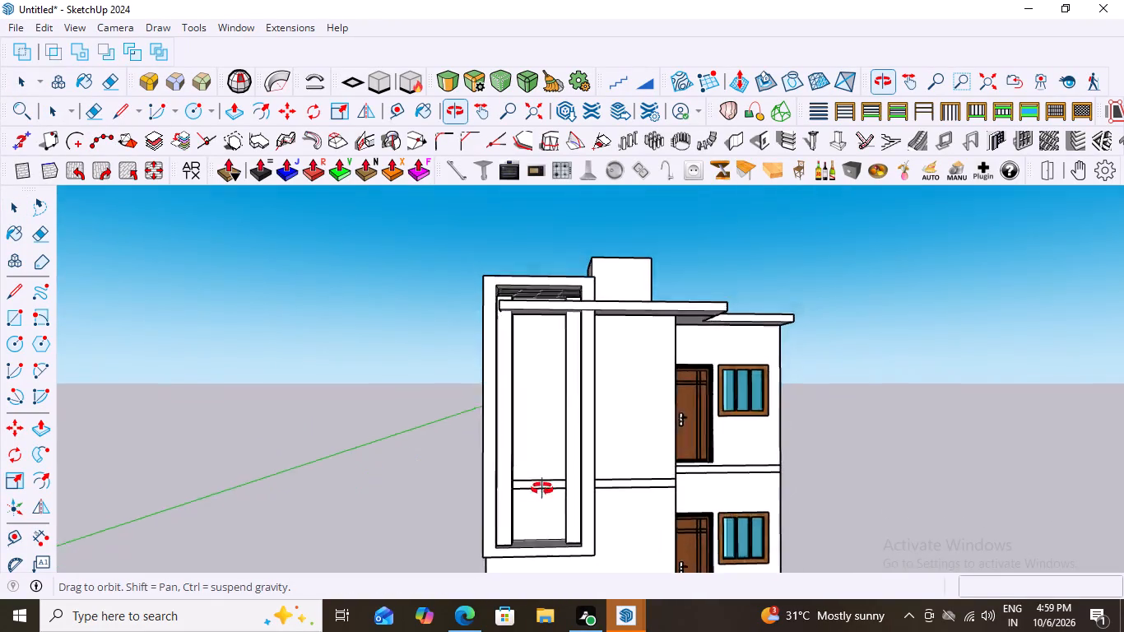
middle_drag(542, 489, 544, 523)
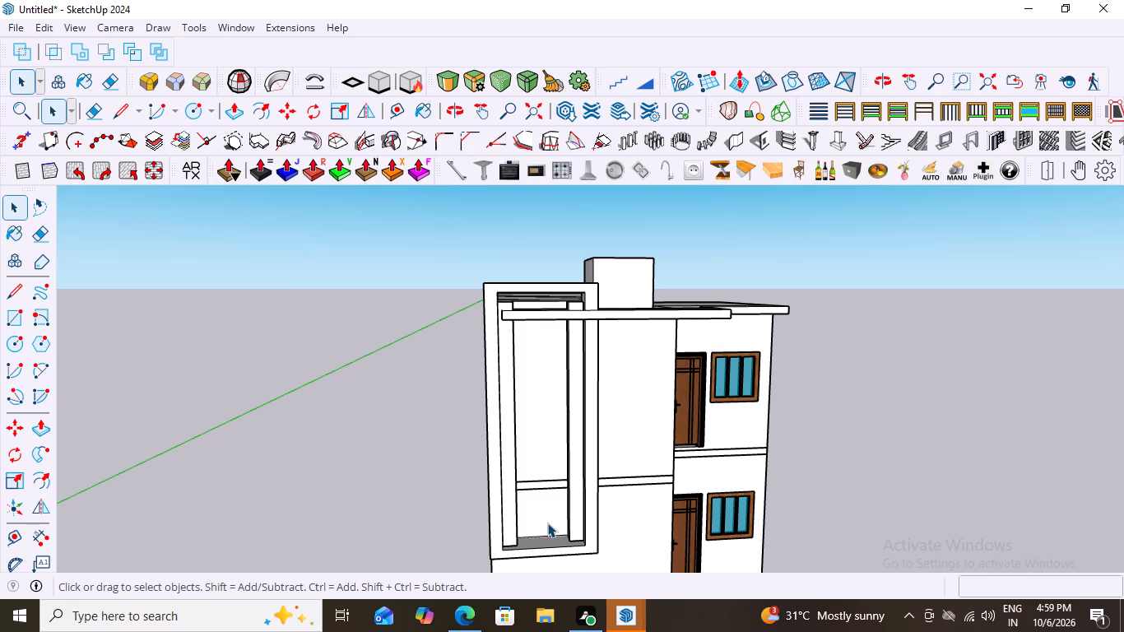
scroll(541, 449, down, 2)
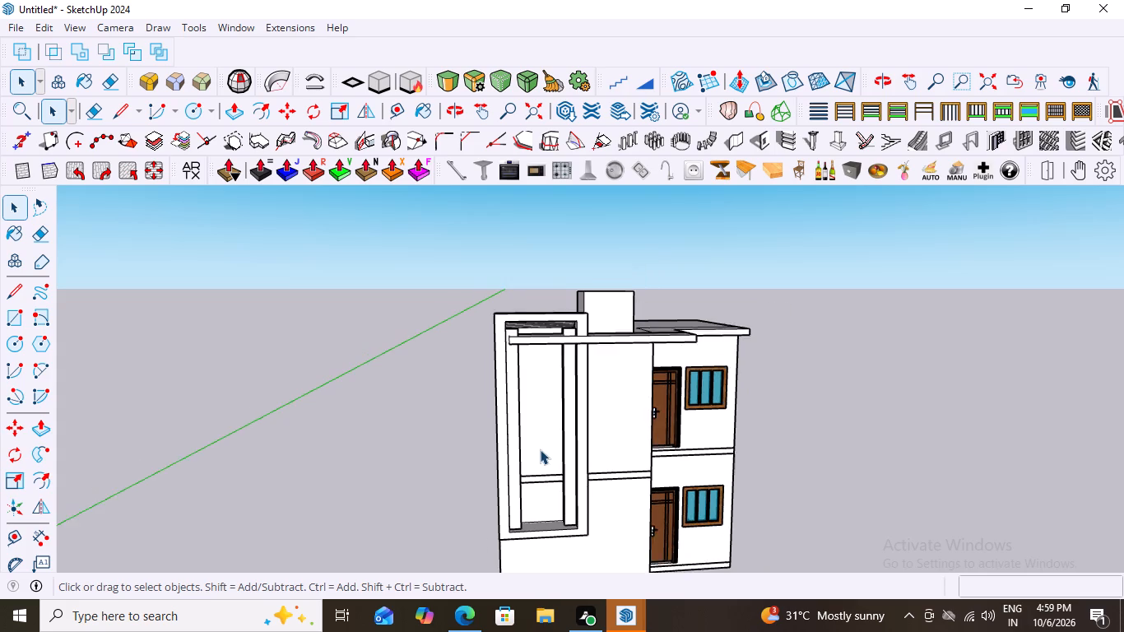
scroll(540, 449, down, 1)
middle_drag(548, 449, 545, 524)
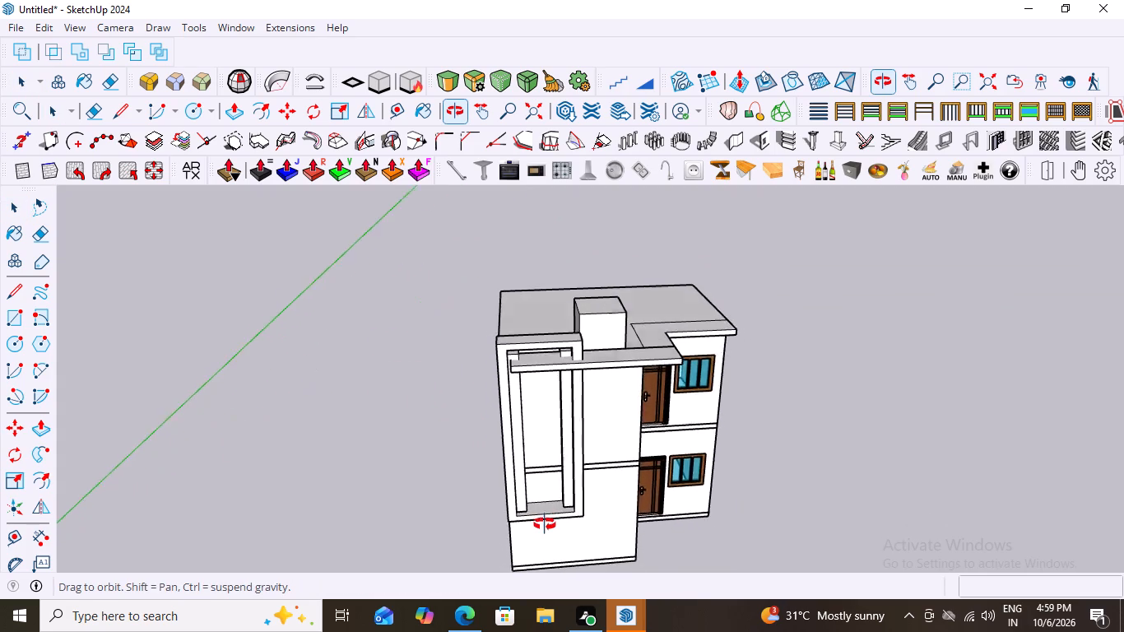
middle_drag(545, 524, 560, 449)
scroll(549, 331, up, 3)
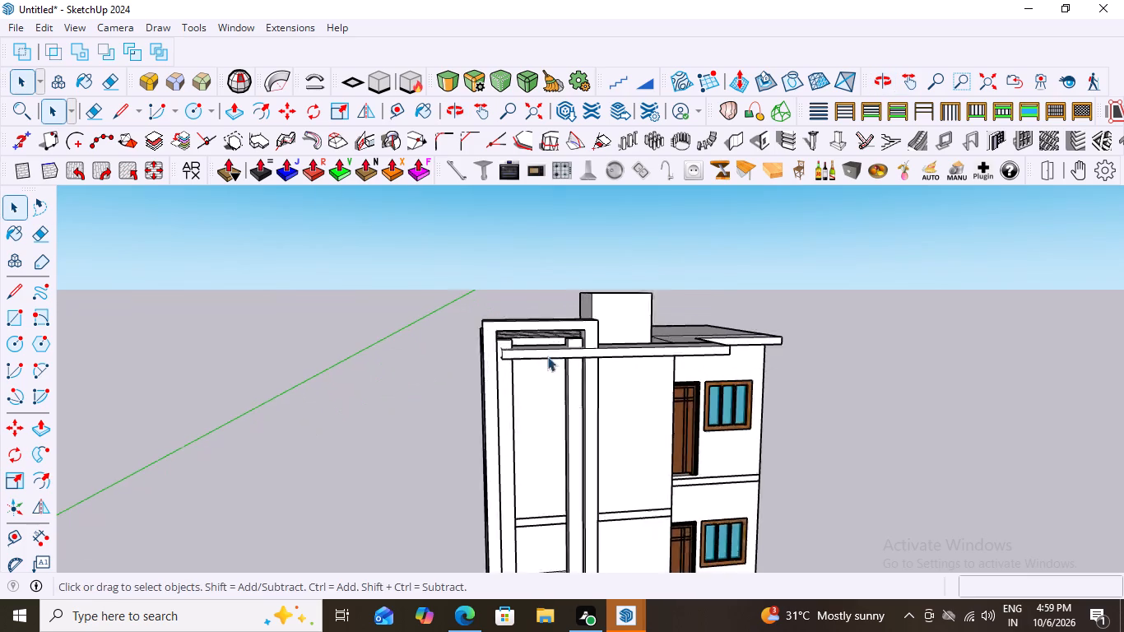
scroll(547, 356, up, 8)
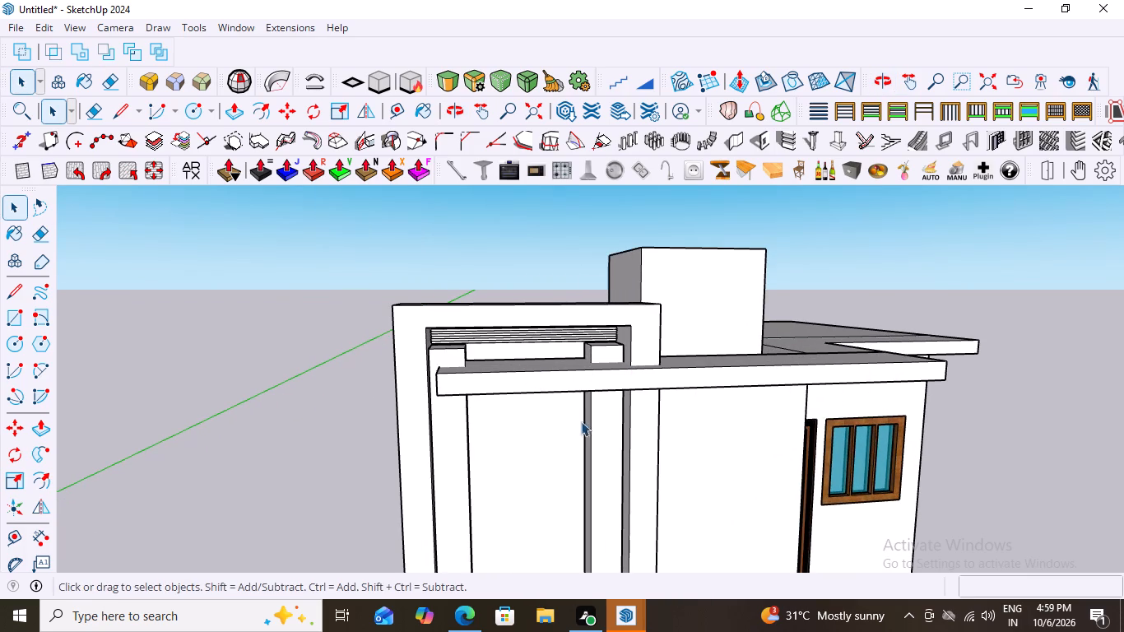
scroll(496, 409, down, 2)
middle_drag(550, 420, 504, 319)
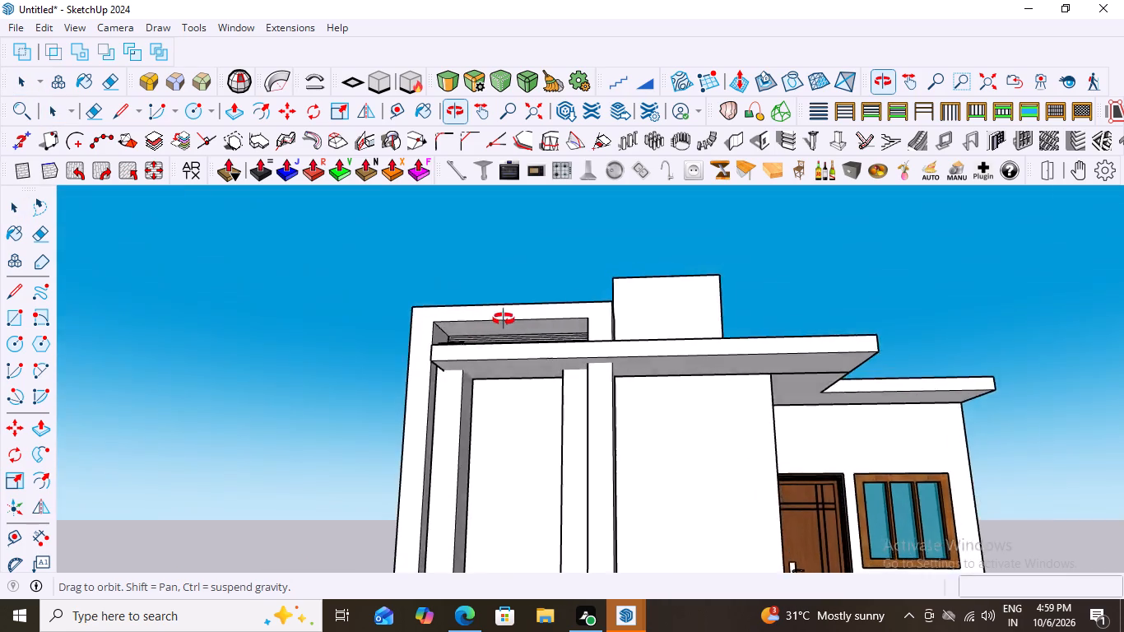
middle_drag(504, 319, 544, 448)
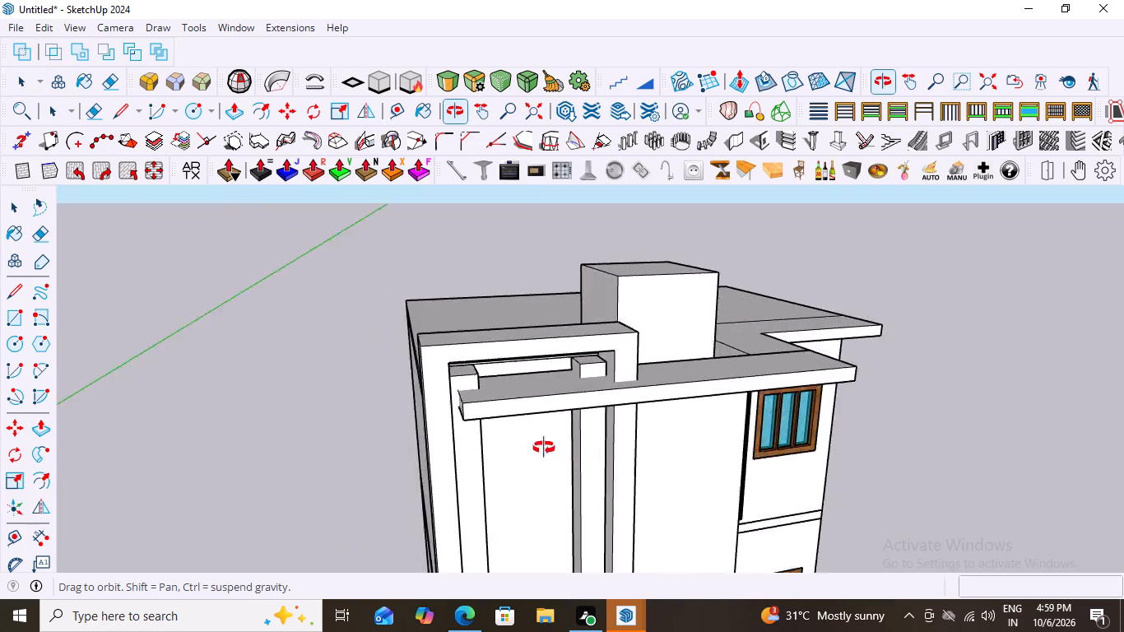
middle_drag(544, 448, 575, 271)
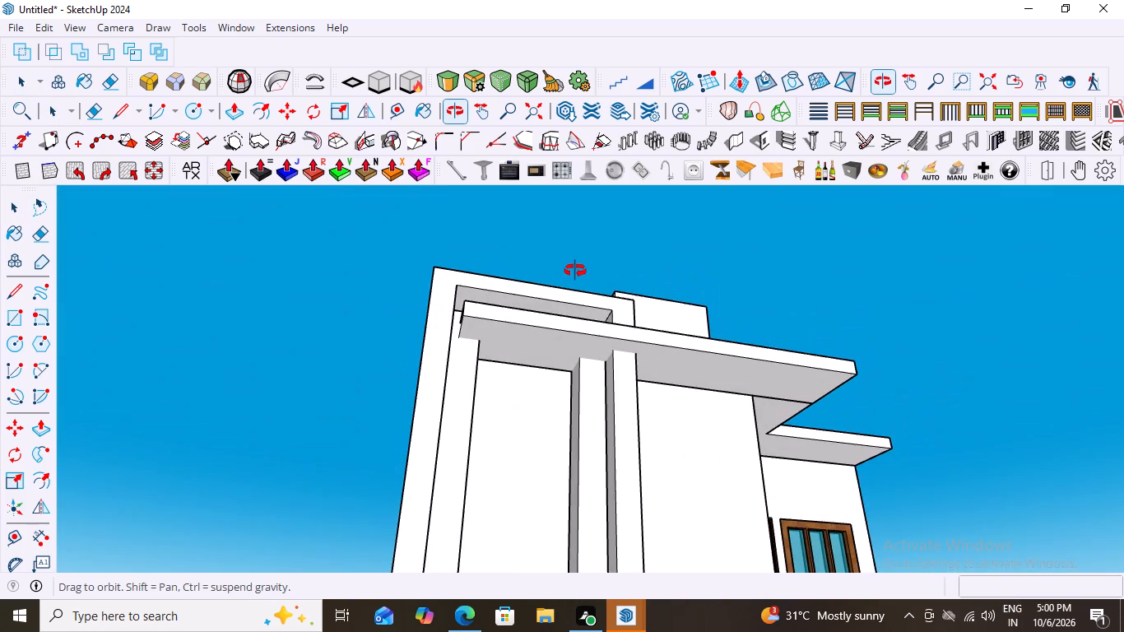
middle_drag(575, 271, 550, 393)
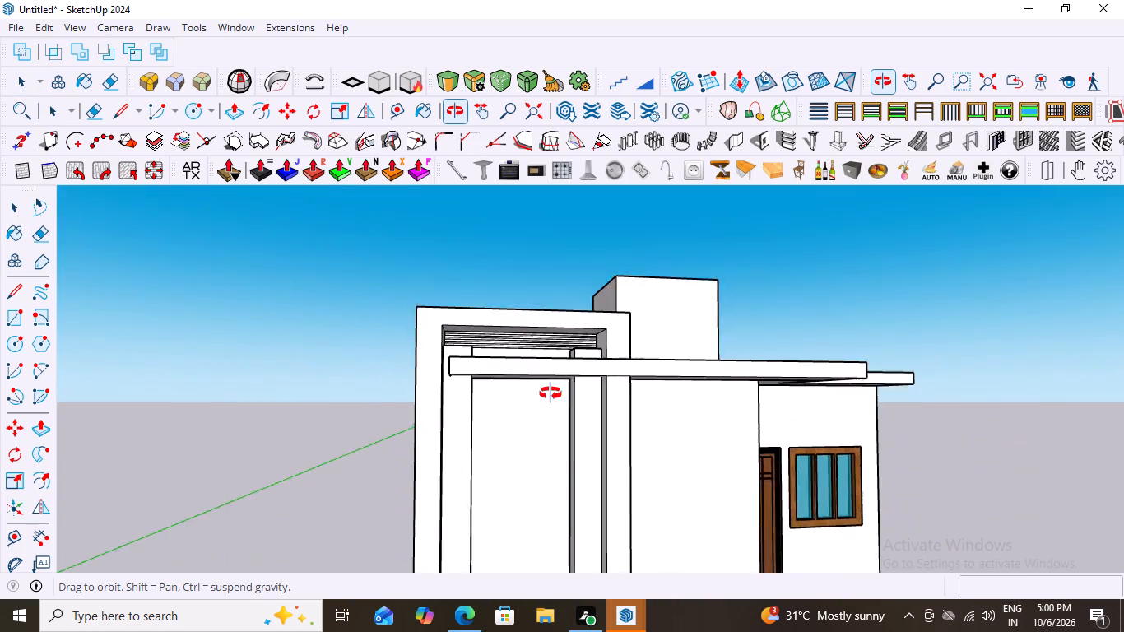
Examine the front frame's full height and its base against the lower wall, from close up and from a distance.
middle_drag(550, 393, 550, 412)
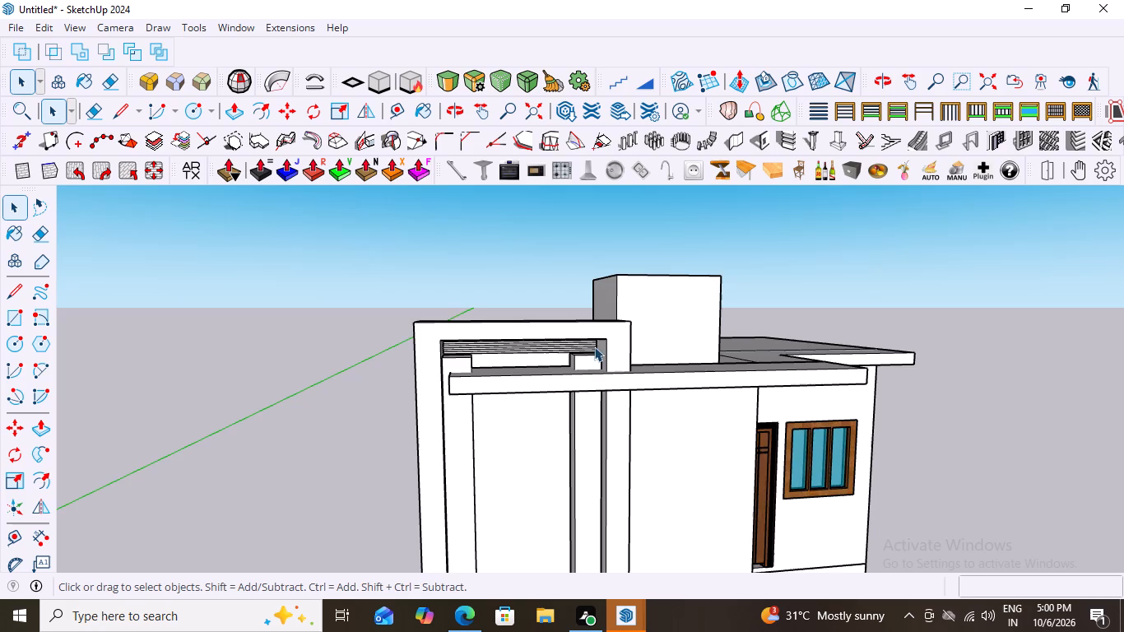
scroll(578, 316, down, 9)
scroll(513, 516, up, 3)
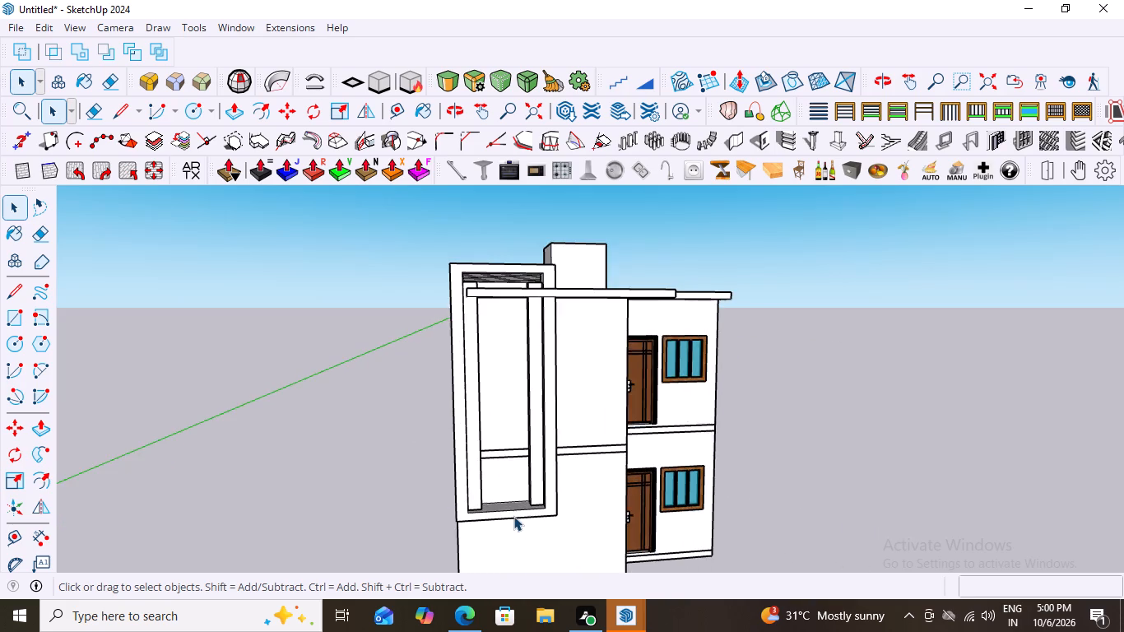
scroll(513, 516, up, 3)
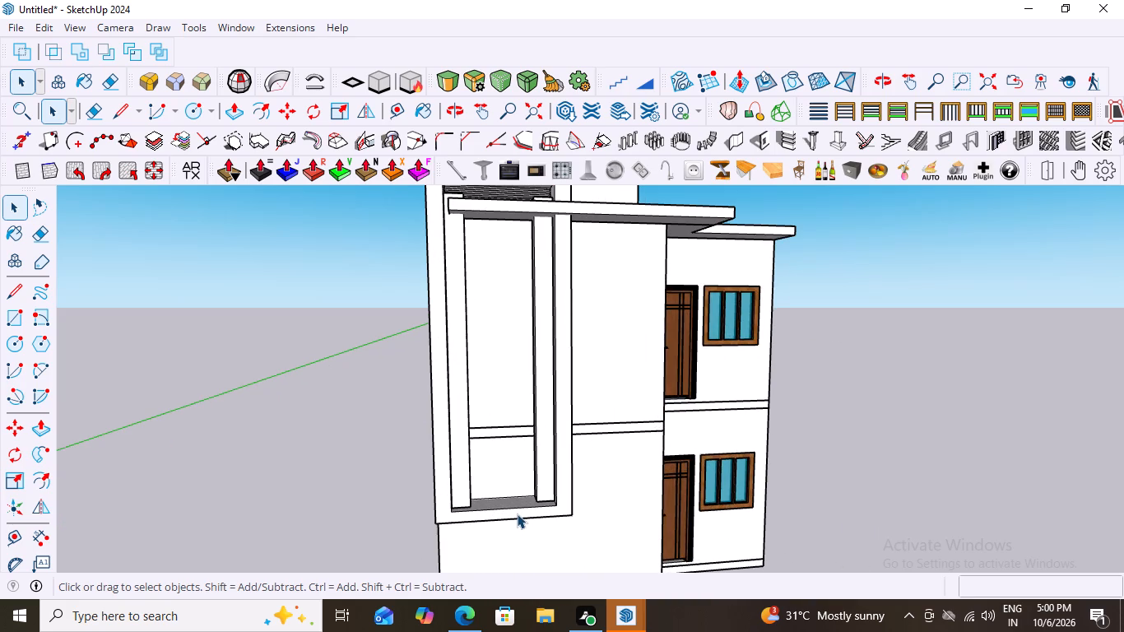
scroll(509, 500, down, 6)
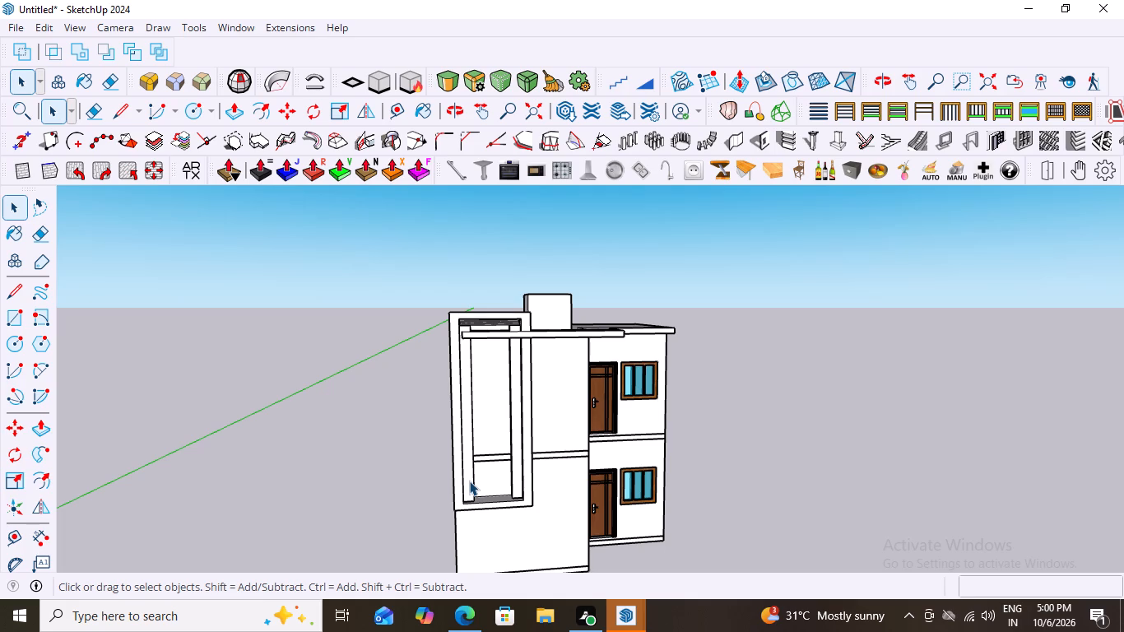
scroll(512, 471, down, 3)
middle_drag(667, 464, 632, 491)
scroll(518, 458, up, 3)
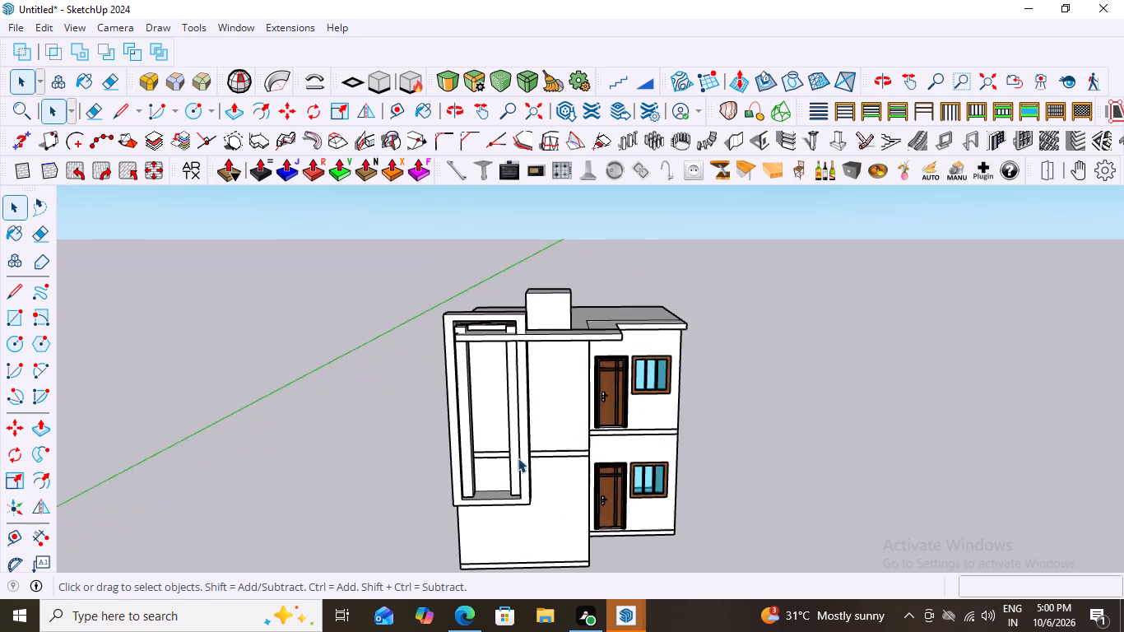
scroll(499, 490, up, 6)
scroll(491, 414, down, 8)
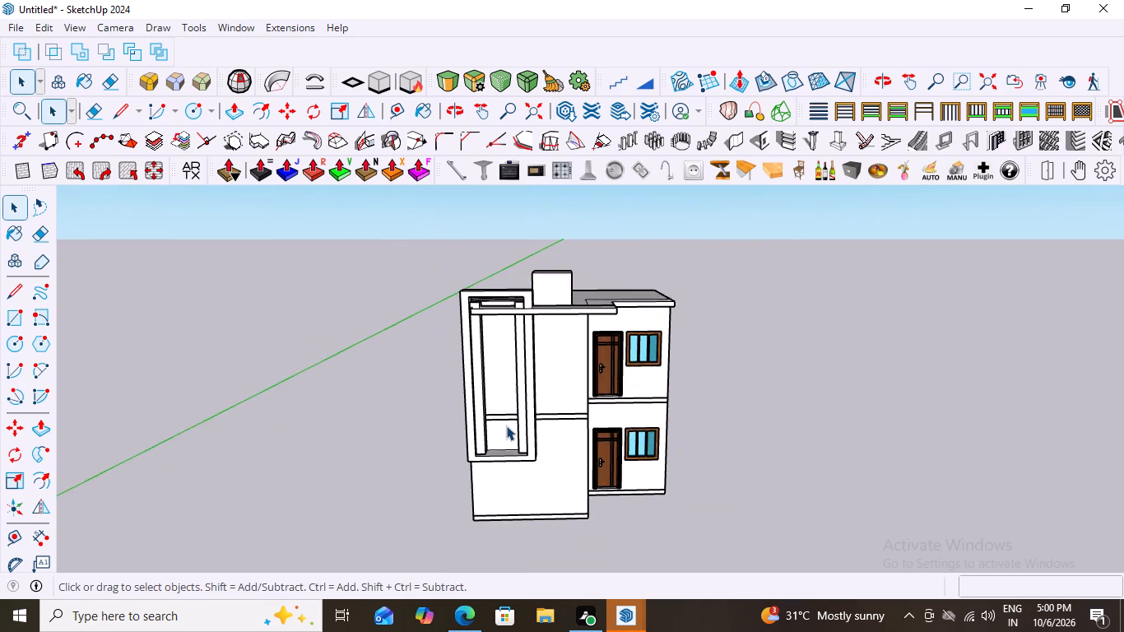
middle_drag(504, 427, 522, 497)
scroll(495, 467, up, 12)
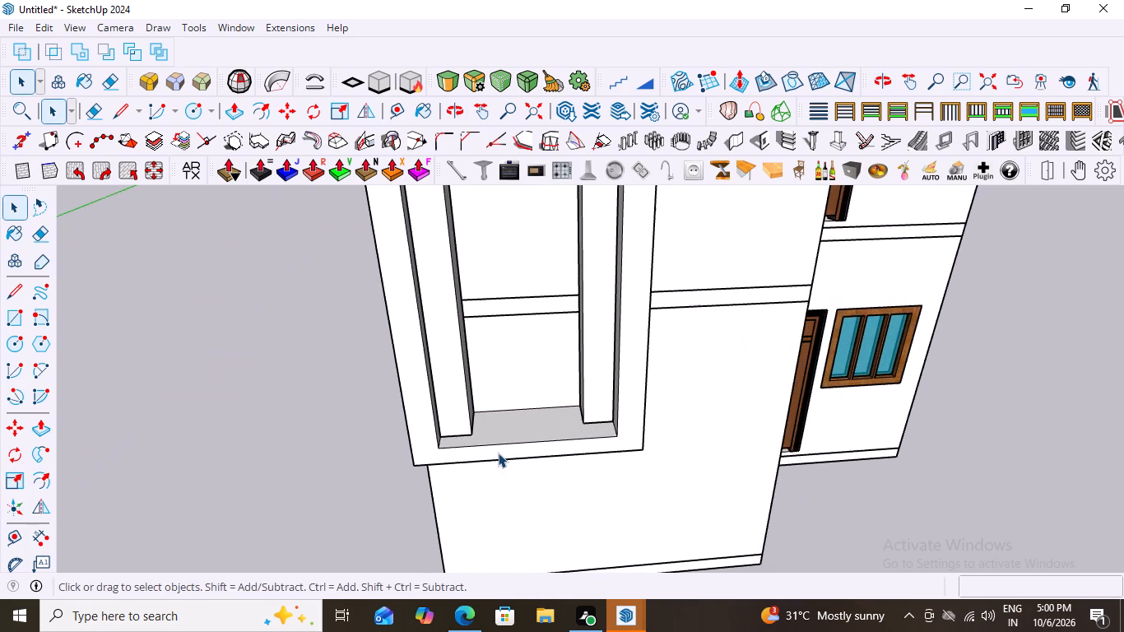
scroll(498, 453, down, 11)
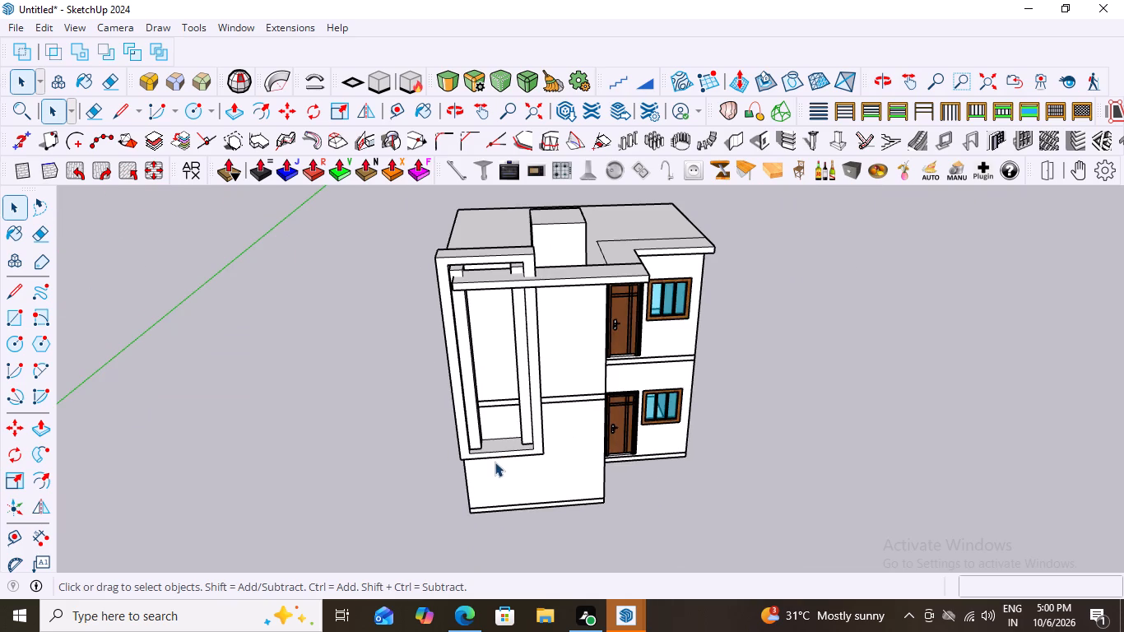
scroll(530, 407, down, 4)
Examine the upper part of the front frame and the projecting slab from the front, the side and above.
scroll(506, 356, up, 3)
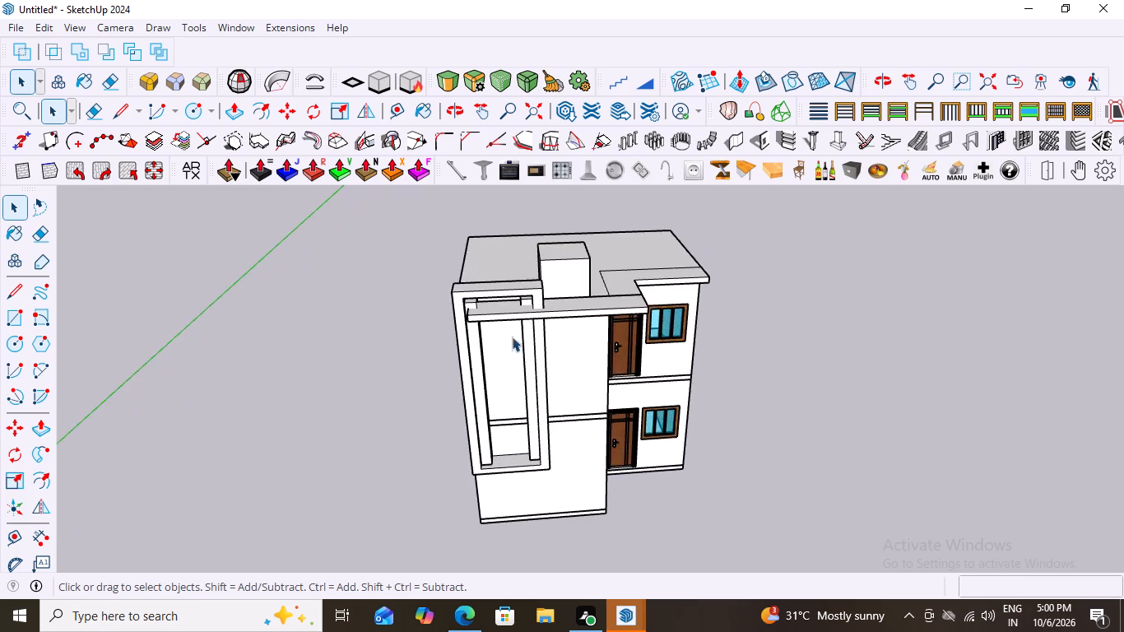
scroll(500, 318, up, 5)
middle_drag(504, 340, 586, 272)
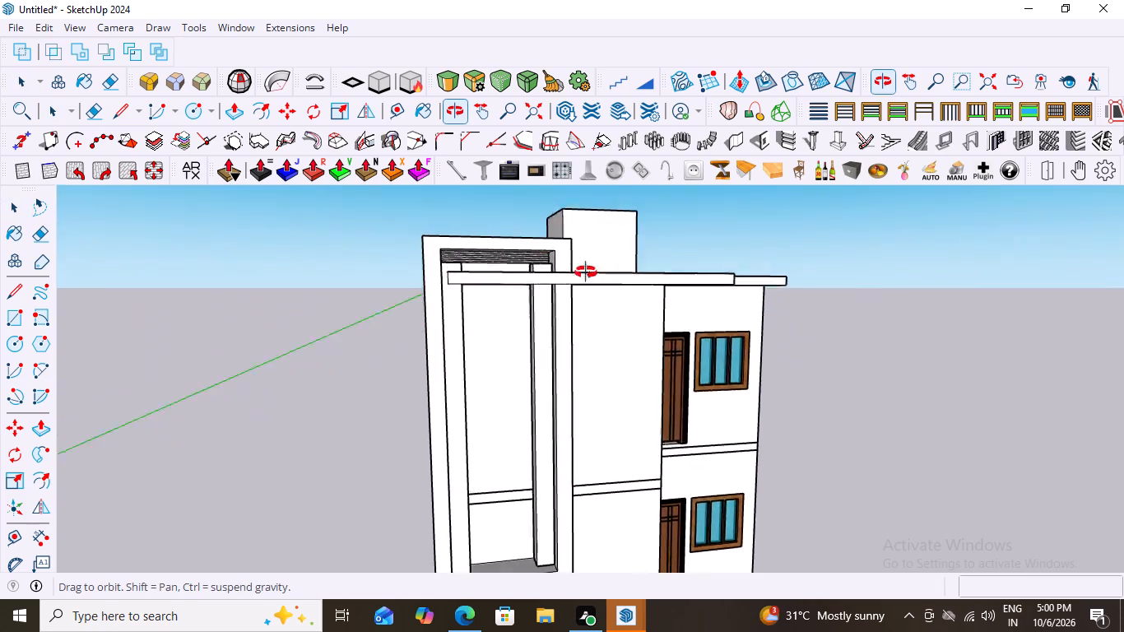
middle_drag(586, 272, 675, 234)
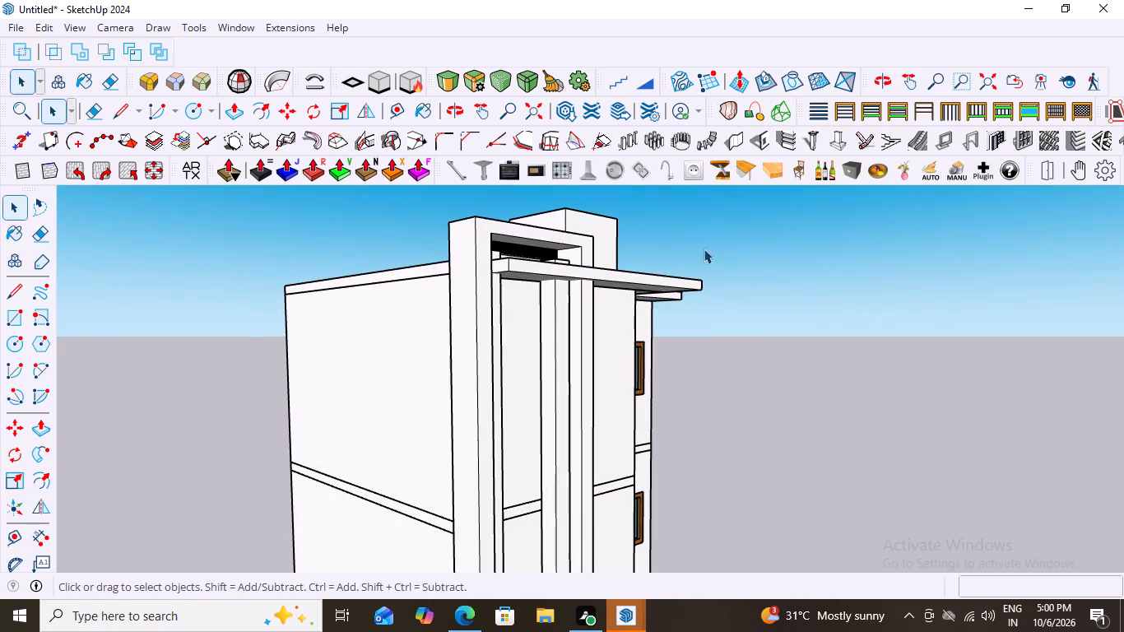
middle_drag(642, 315, 541, 322)
scroll(536, 324, down, 4)
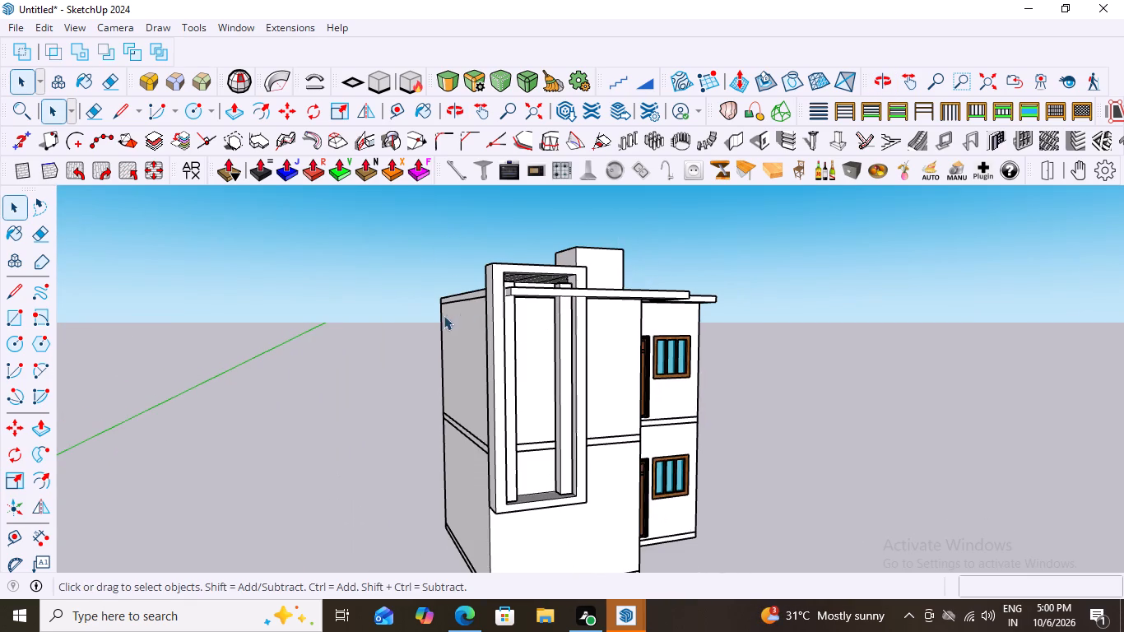
scroll(556, 309, down, 3)
scroll(520, 278, up, 8)
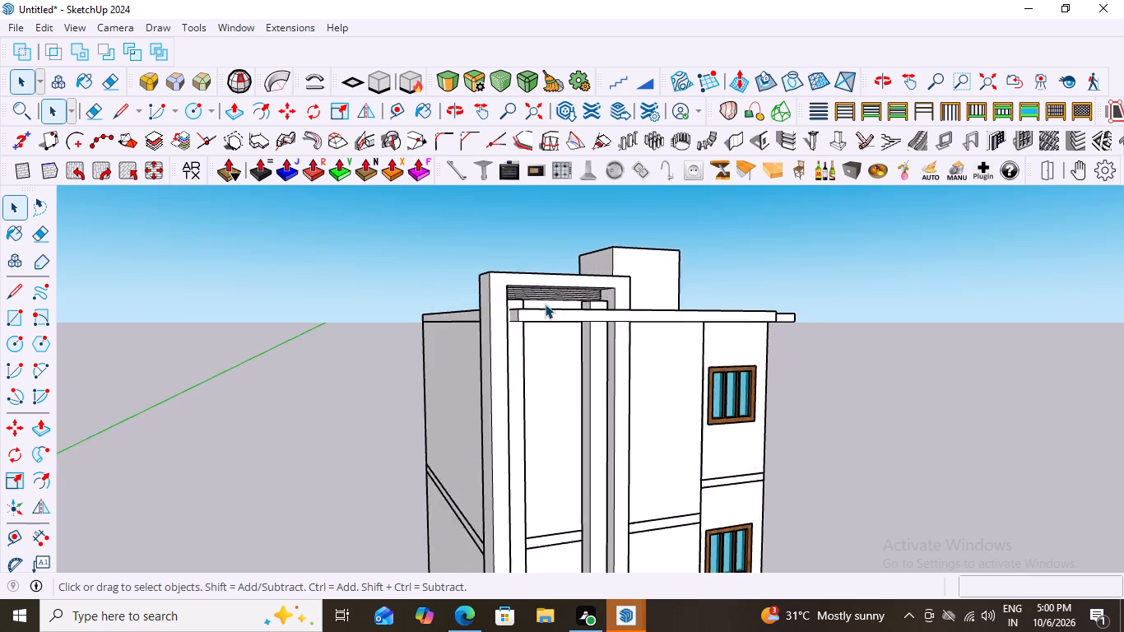
scroll(545, 304, up, 2)
middle_drag(543, 384, 441, 432)
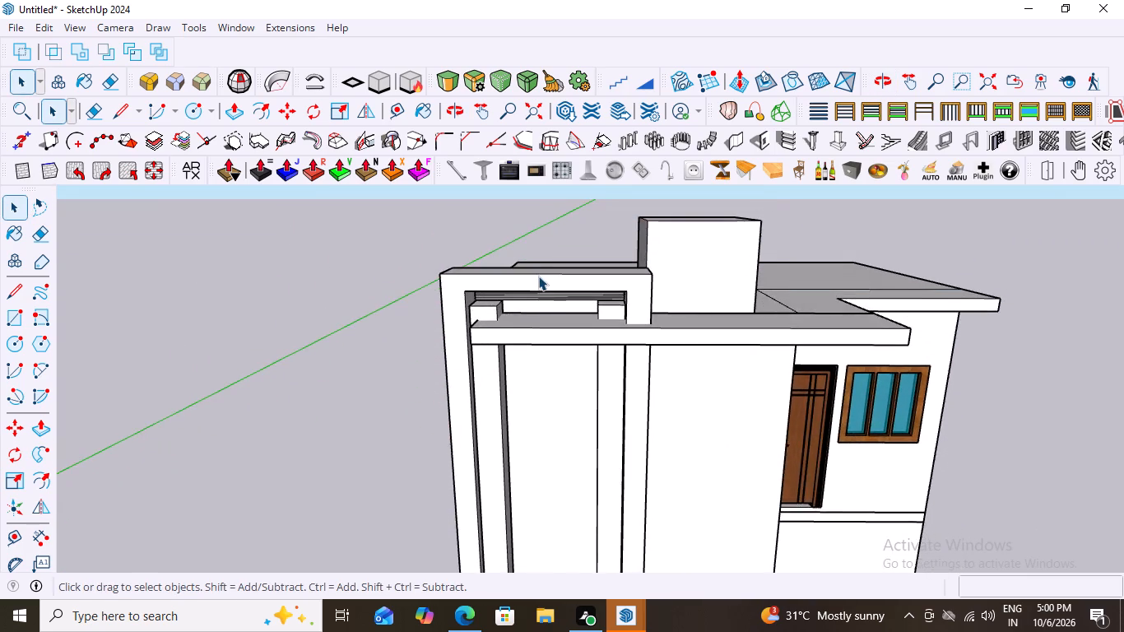
scroll(539, 276, up, 4)
middle_drag(576, 358, 644, 340)
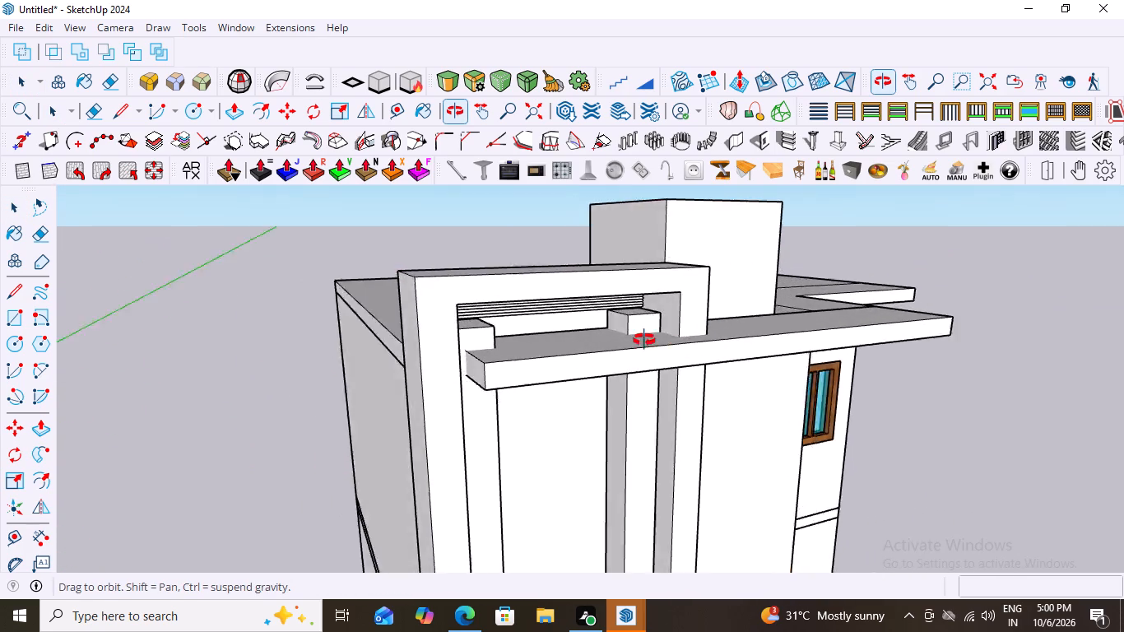
middle_drag(644, 340, 633, 332)
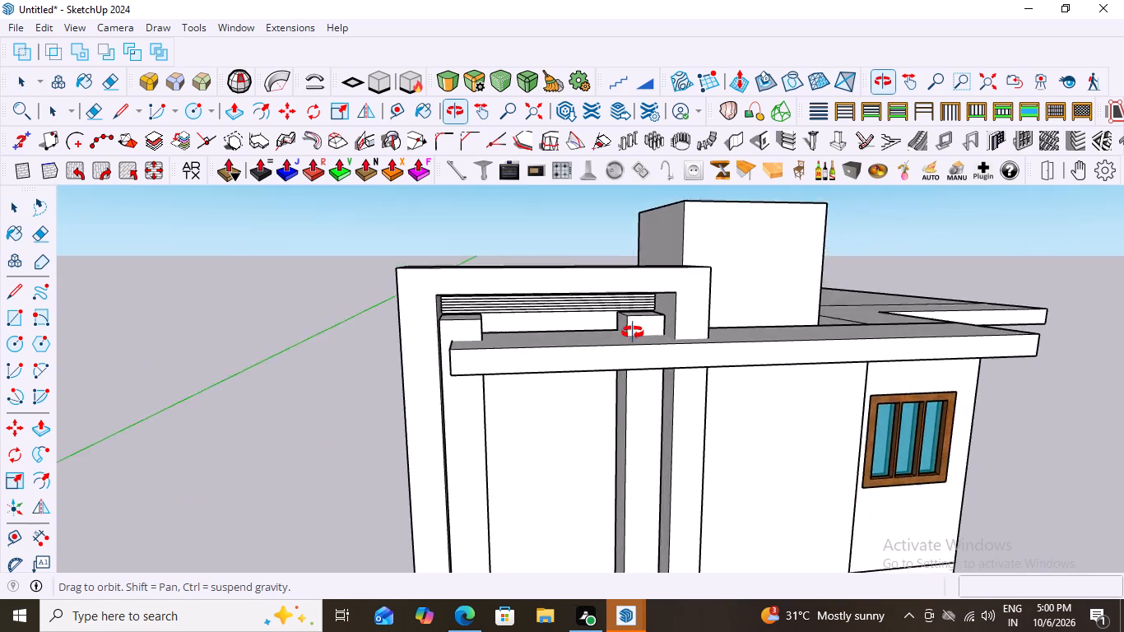
middle_drag(633, 332, 672, 335)
Inspect the ends of the round bars and the tops of both columns inside the frame at close range.
scroll(672, 335, up, 9)
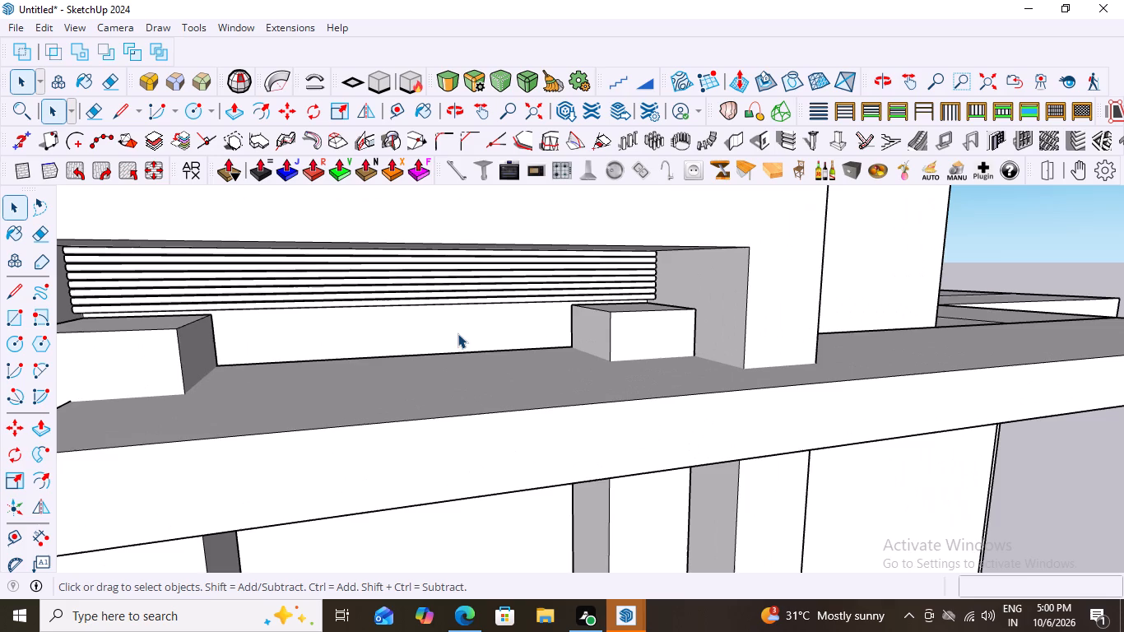
scroll(453, 335, down, 3)
scroll(518, 332, down, 2)
middle_drag(494, 341, 419, 346)
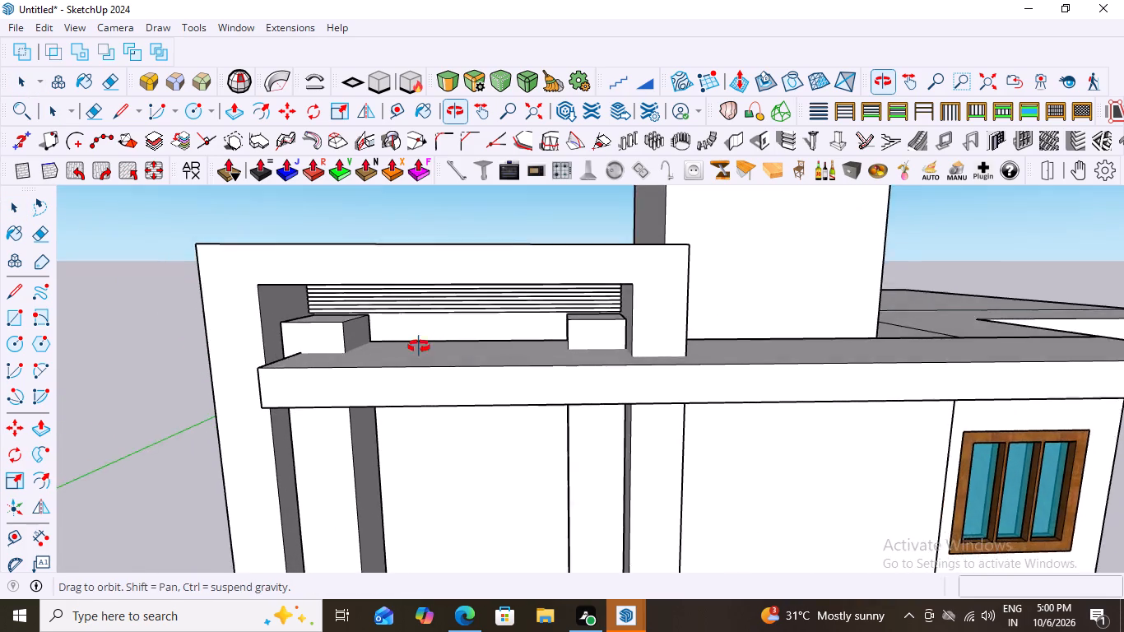
middle_drag(419, 346, 625, 348)
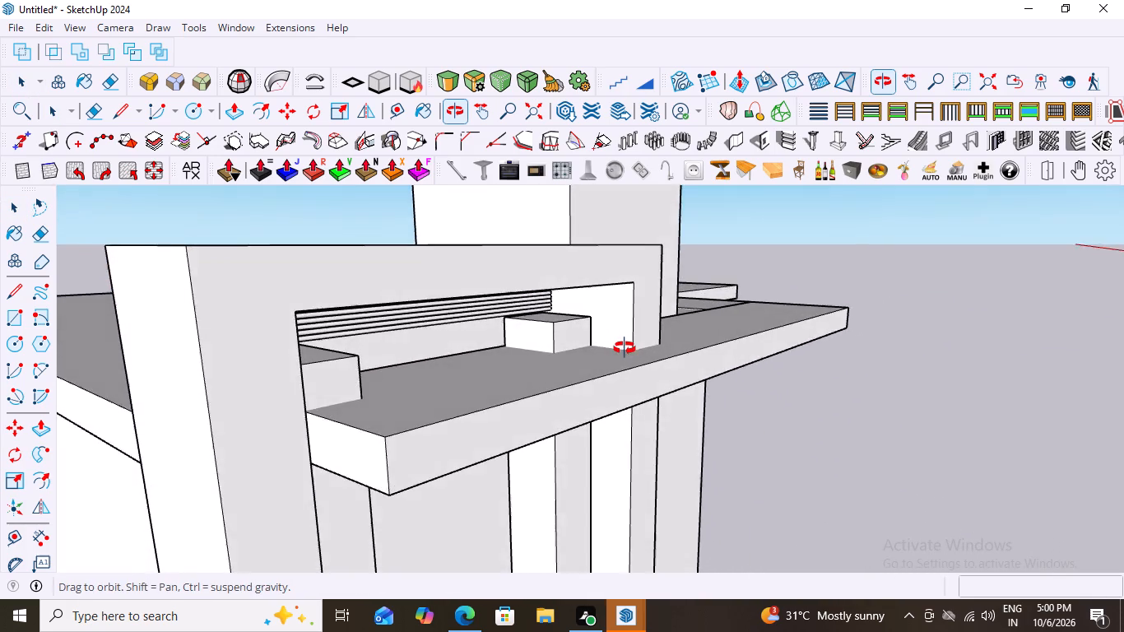
middle_drag(625, 348, 536, 333)
scroll(584, 312, up, 9)
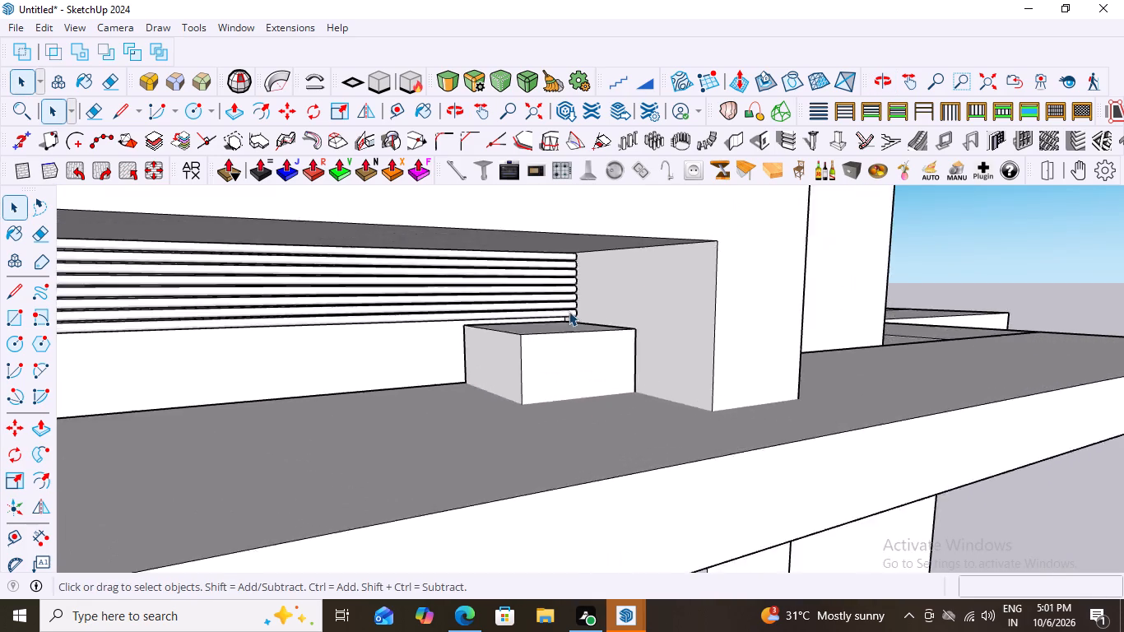
scroll(569, 311, up, 8)
scroll(609, 311, down, 12)
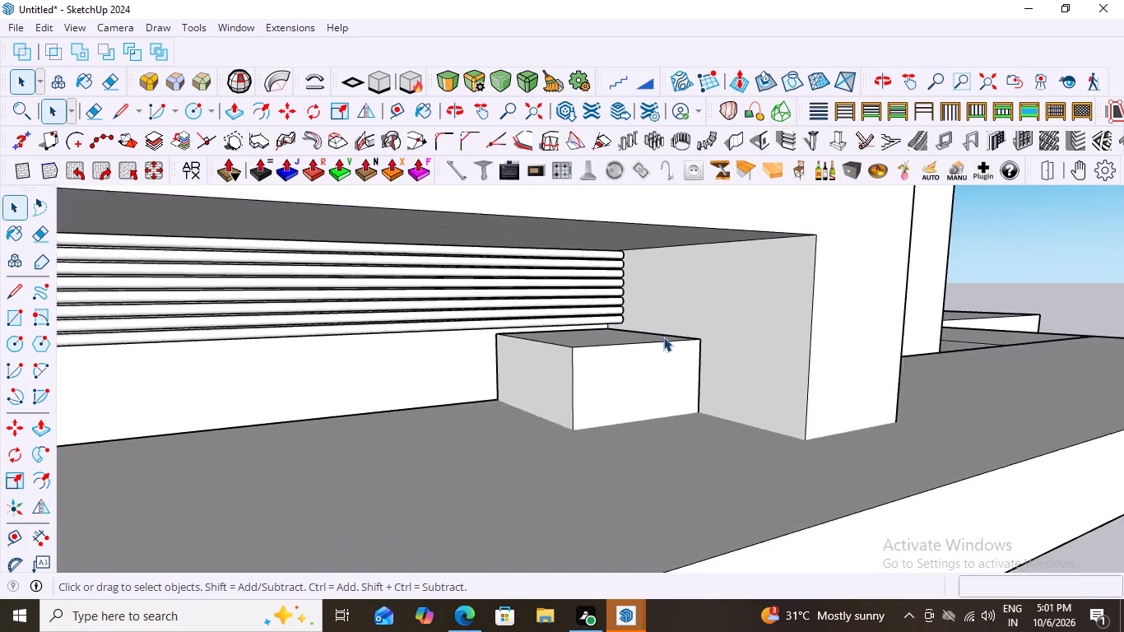
scroll(663, 337, down, 7)
scroll(333, 373, down, 2)
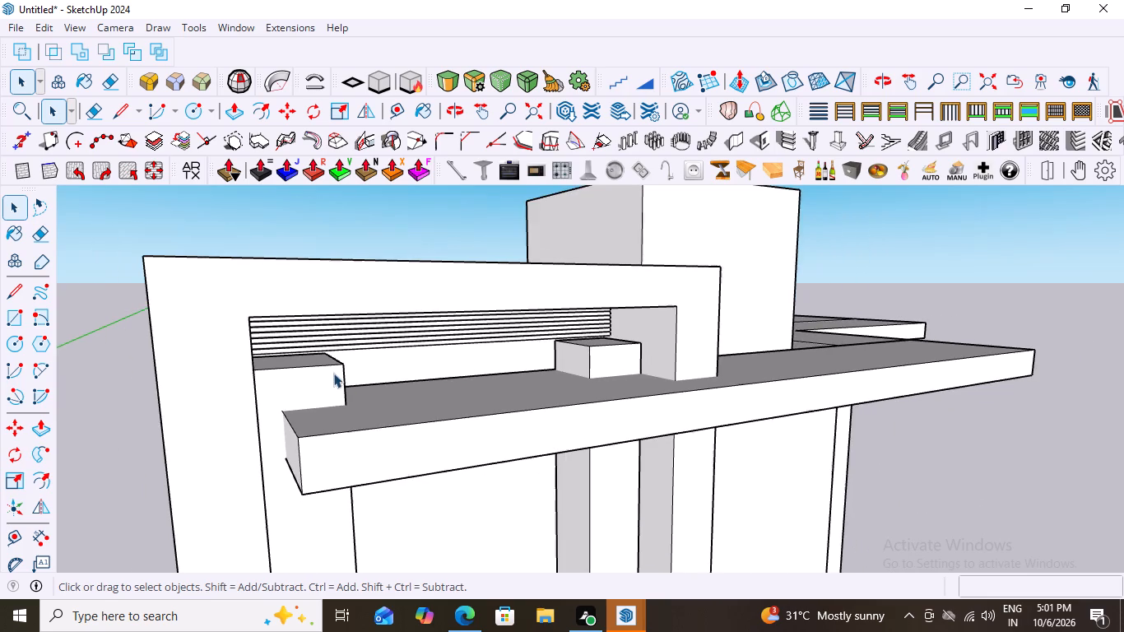
middle_drag(435, 372, 318, 387)
scroll(327, 348, up, 3)
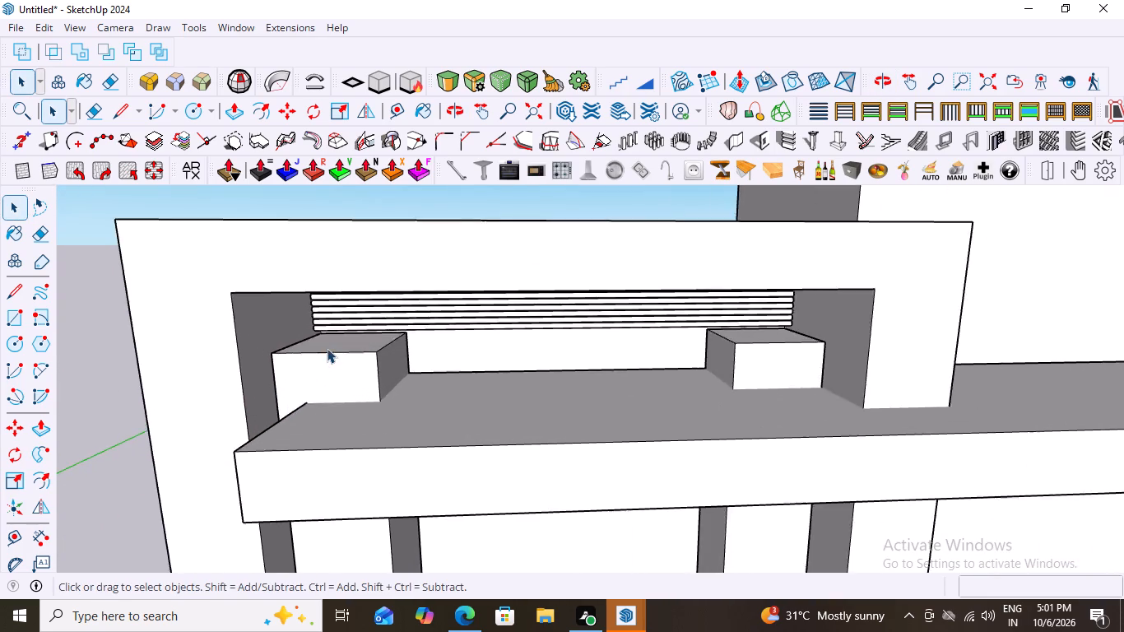
scroll(327, 348, up, 14)
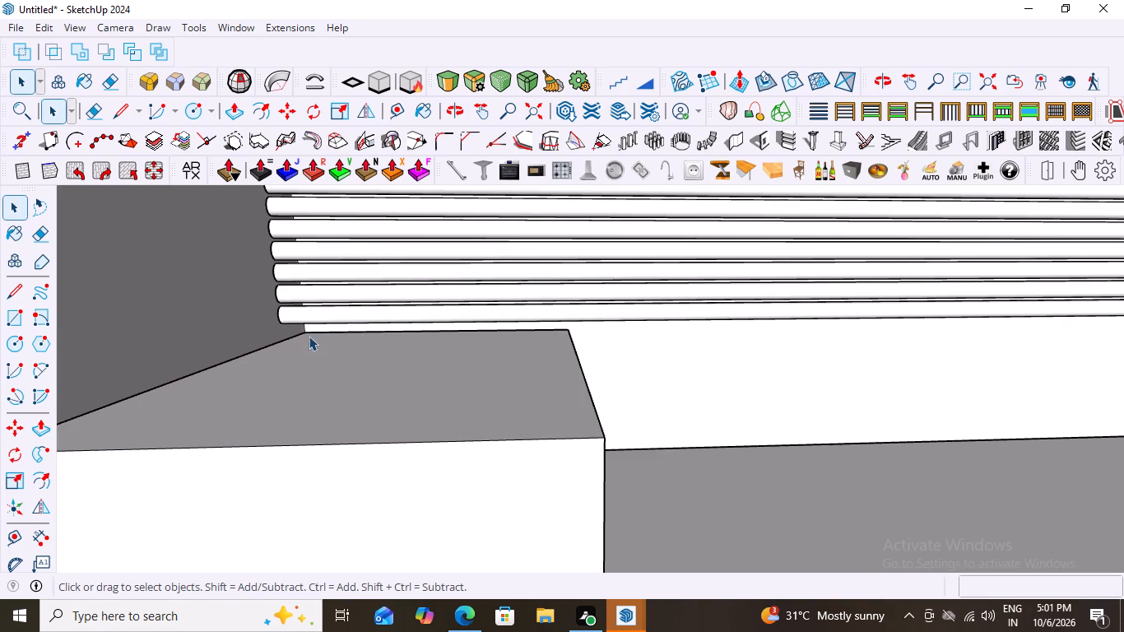
scroll(298, 325, up, 3)
scroll(272, 314, down, 19)
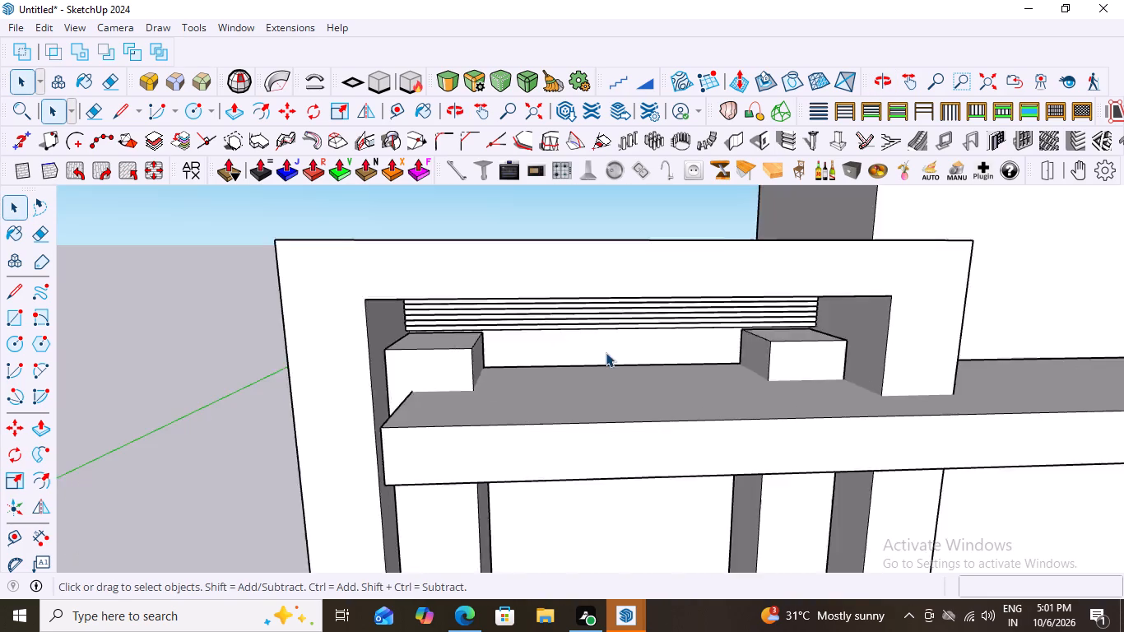
Examine the whole front facade from a distance, including the frame, projecting slab and lower wall.
scroll(606, 352, down, 3)
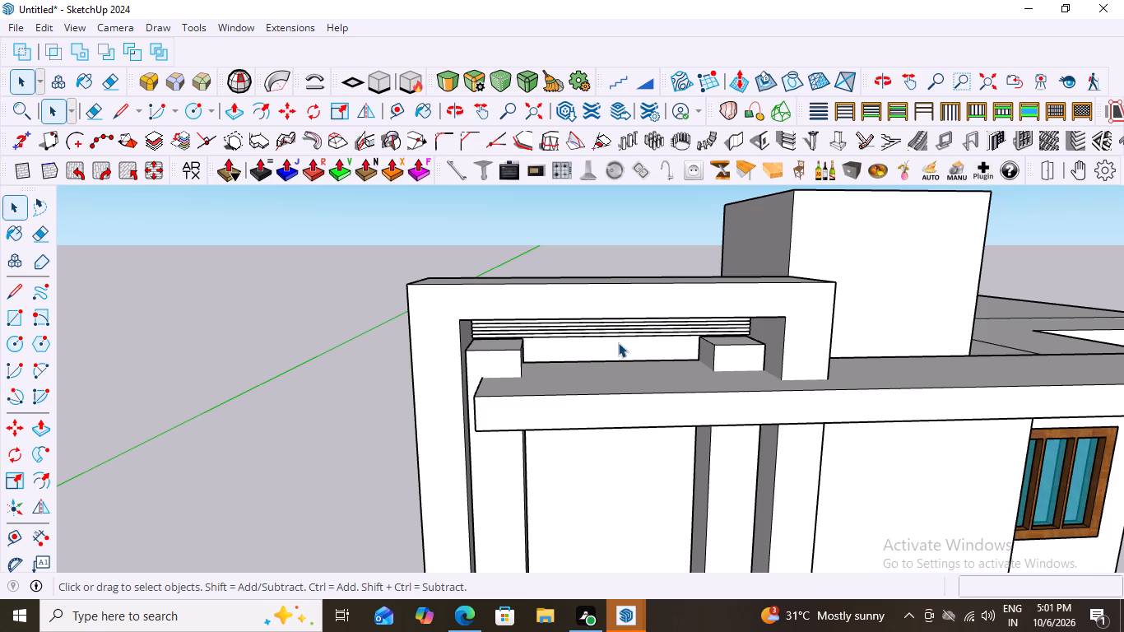
scroll(618, 342, down, 18)
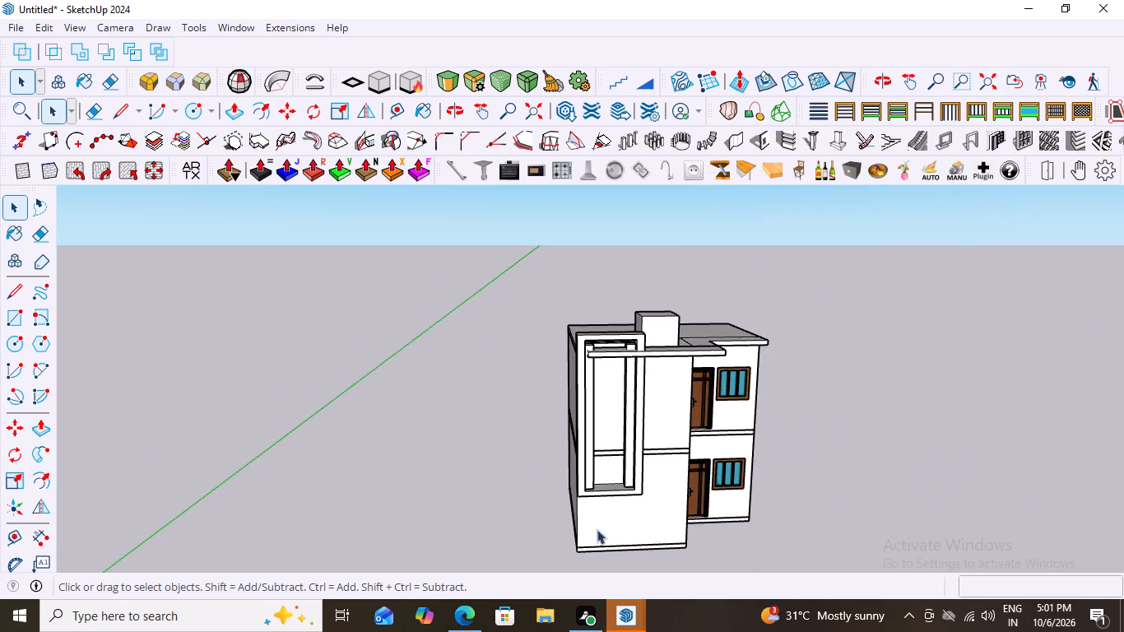
scroll(596, 540, up, 8)
scroll(530, 422, down, 3)
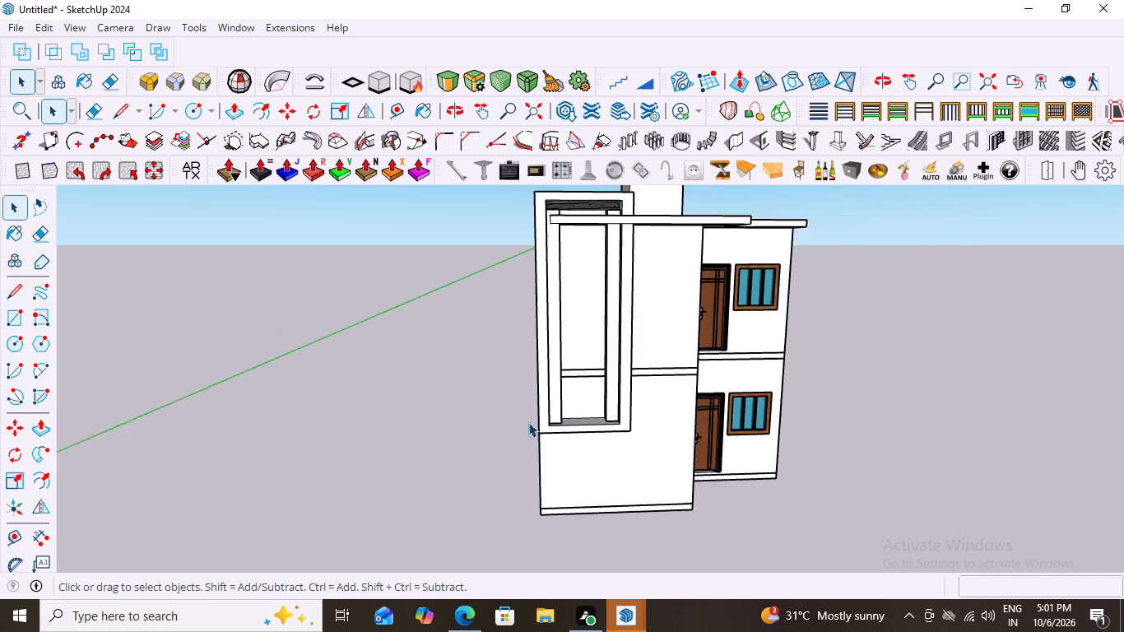
scroll(528, 422, down, 3)
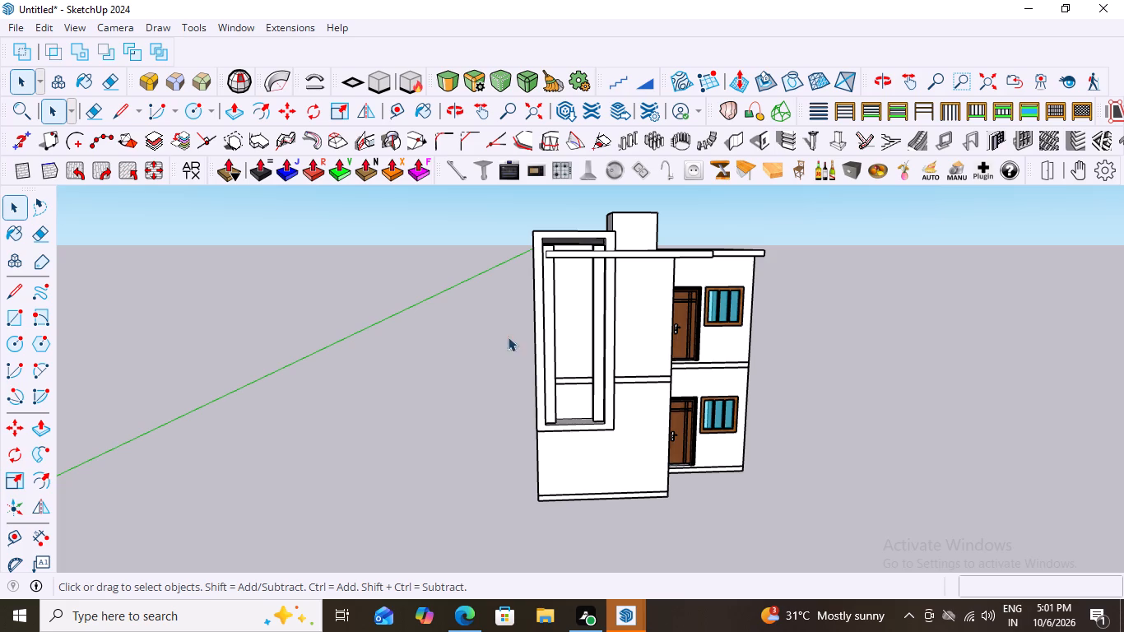
scroll(542, 334, down, 2)
scroll(601, 276, up, 8)
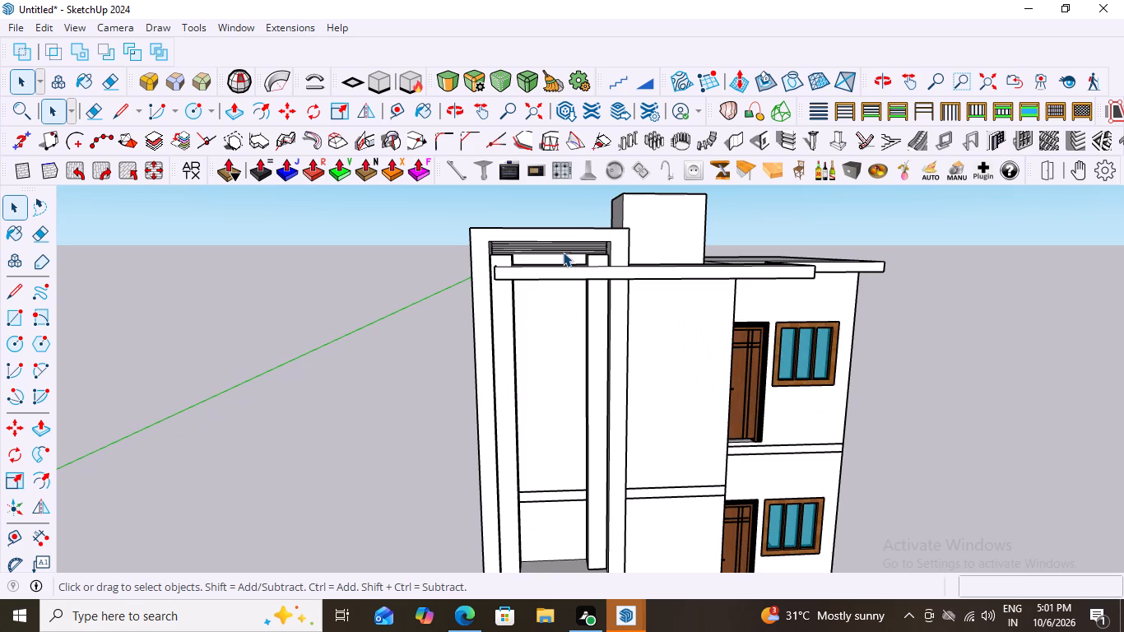
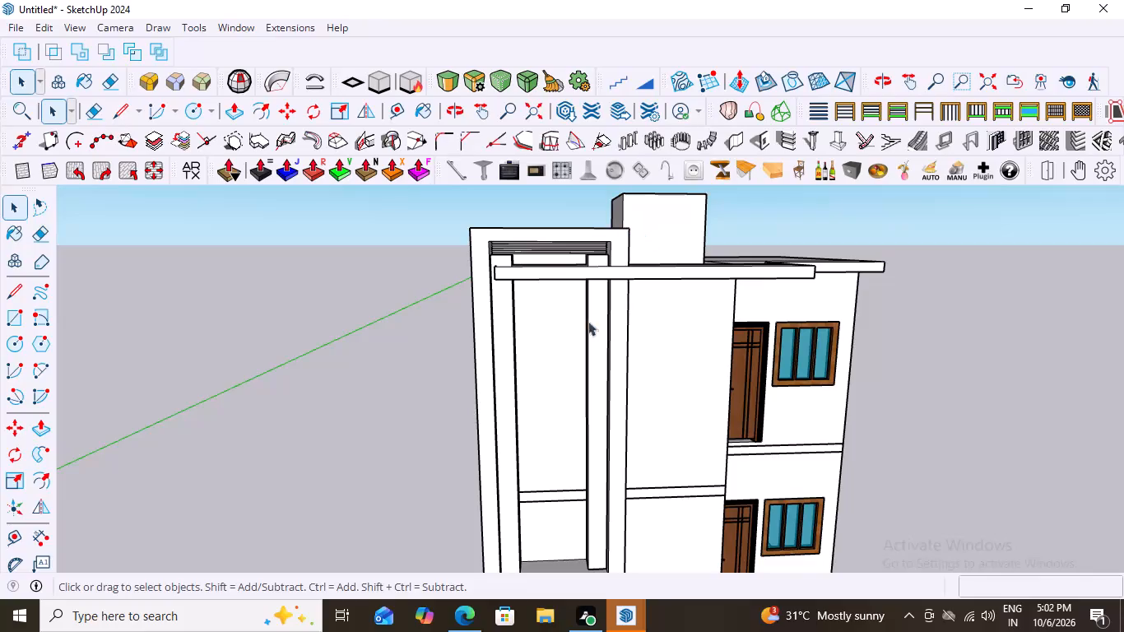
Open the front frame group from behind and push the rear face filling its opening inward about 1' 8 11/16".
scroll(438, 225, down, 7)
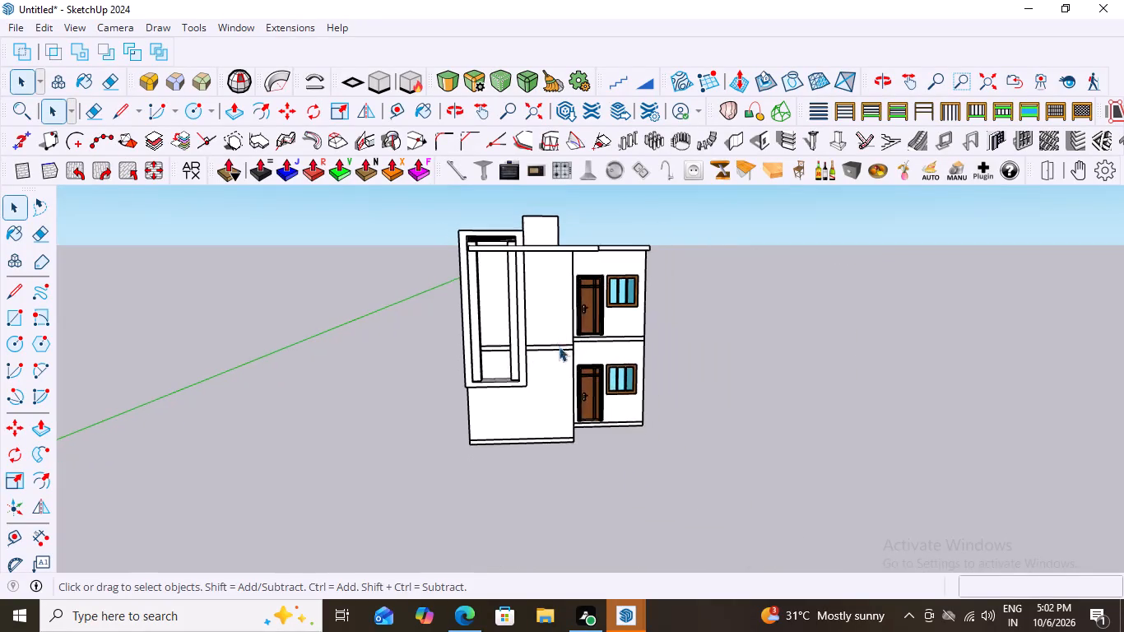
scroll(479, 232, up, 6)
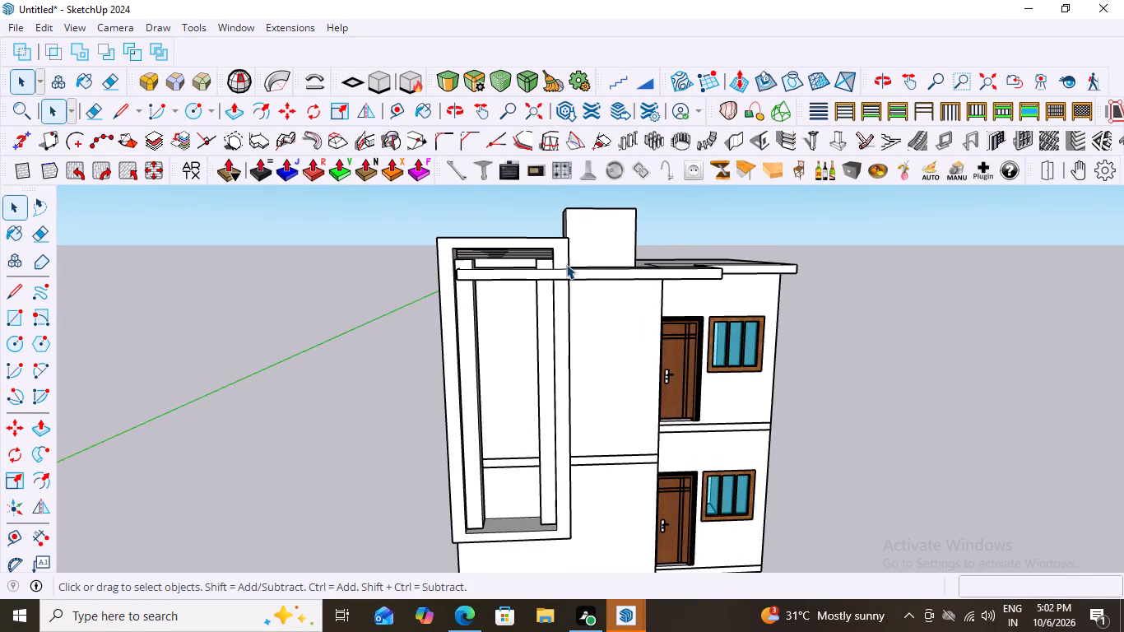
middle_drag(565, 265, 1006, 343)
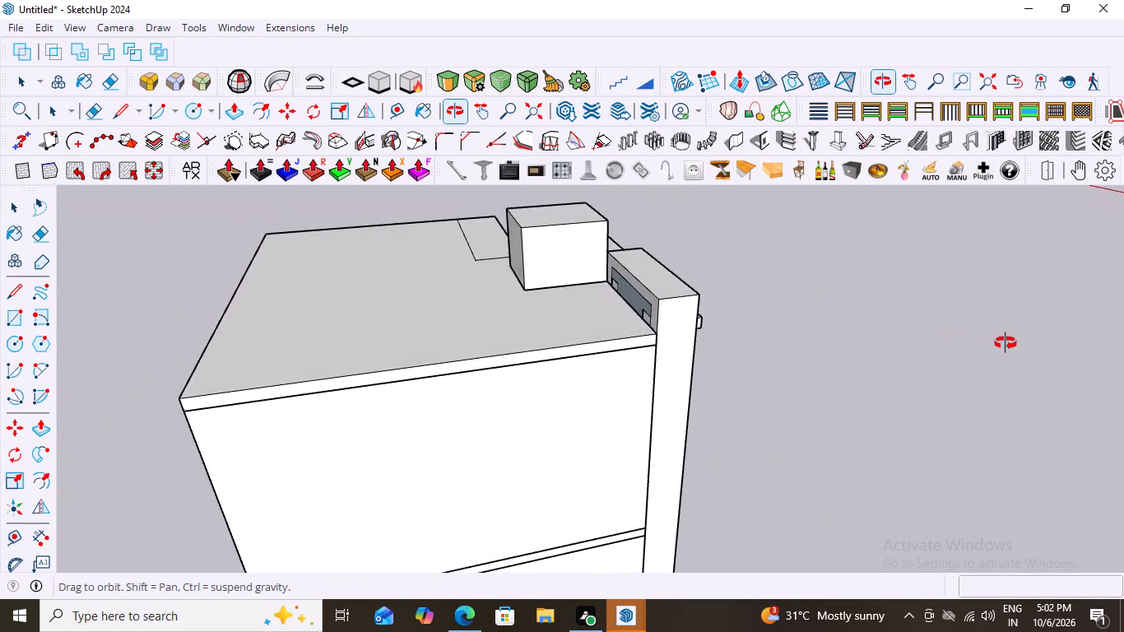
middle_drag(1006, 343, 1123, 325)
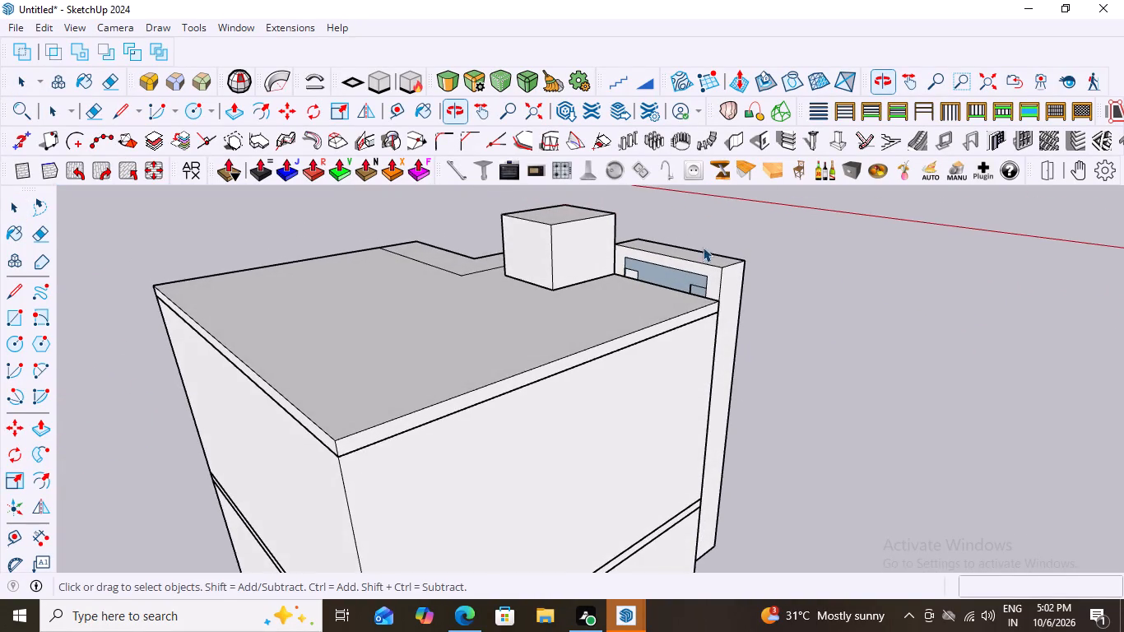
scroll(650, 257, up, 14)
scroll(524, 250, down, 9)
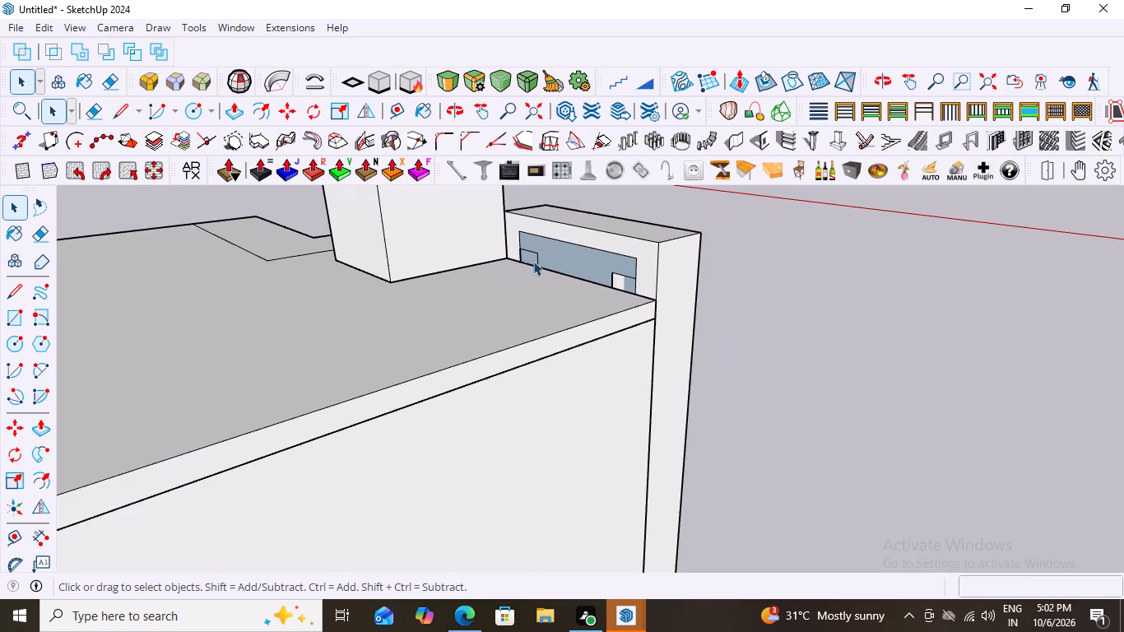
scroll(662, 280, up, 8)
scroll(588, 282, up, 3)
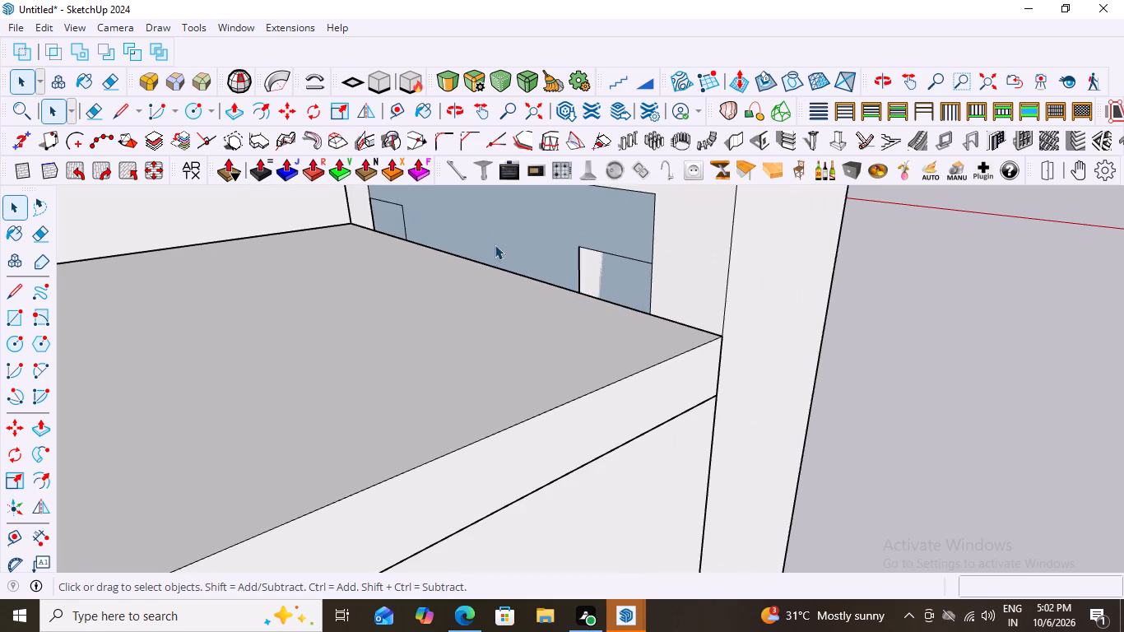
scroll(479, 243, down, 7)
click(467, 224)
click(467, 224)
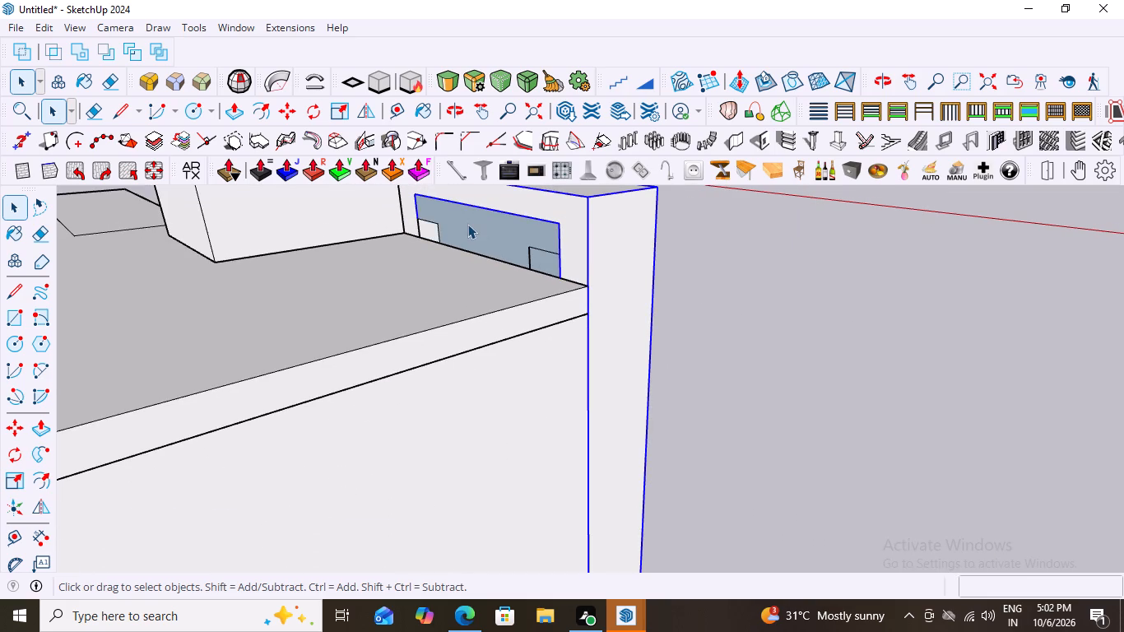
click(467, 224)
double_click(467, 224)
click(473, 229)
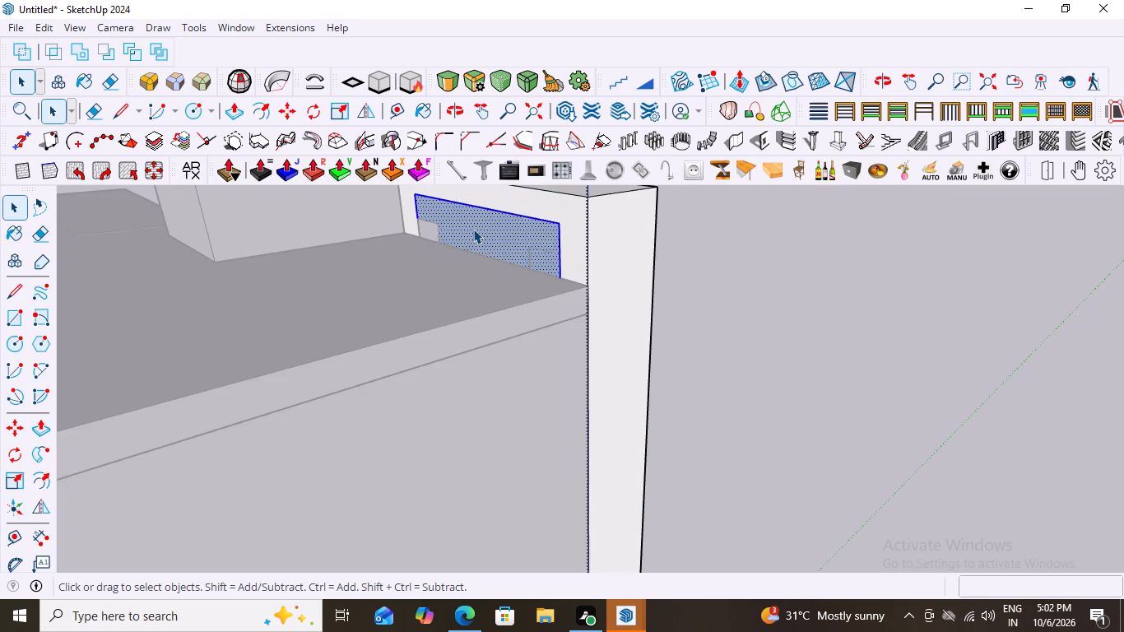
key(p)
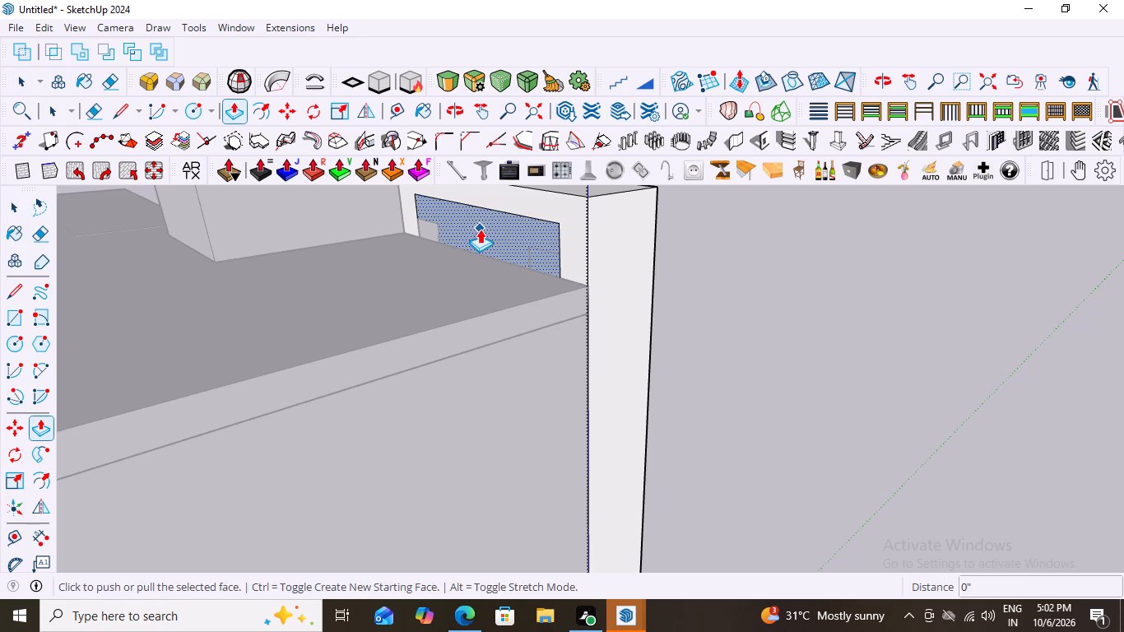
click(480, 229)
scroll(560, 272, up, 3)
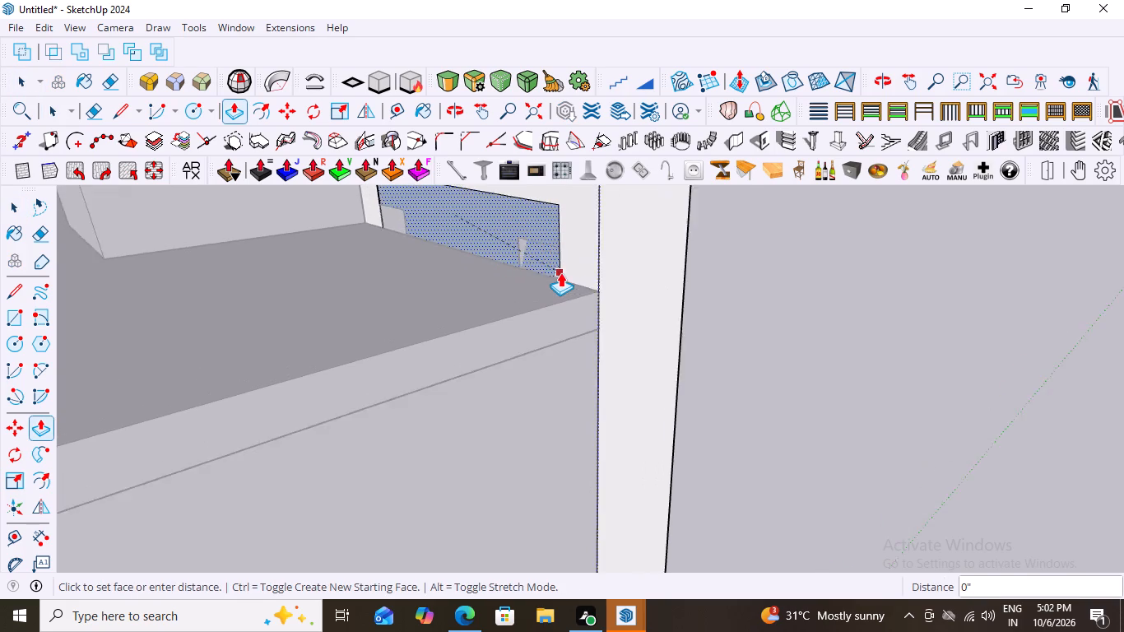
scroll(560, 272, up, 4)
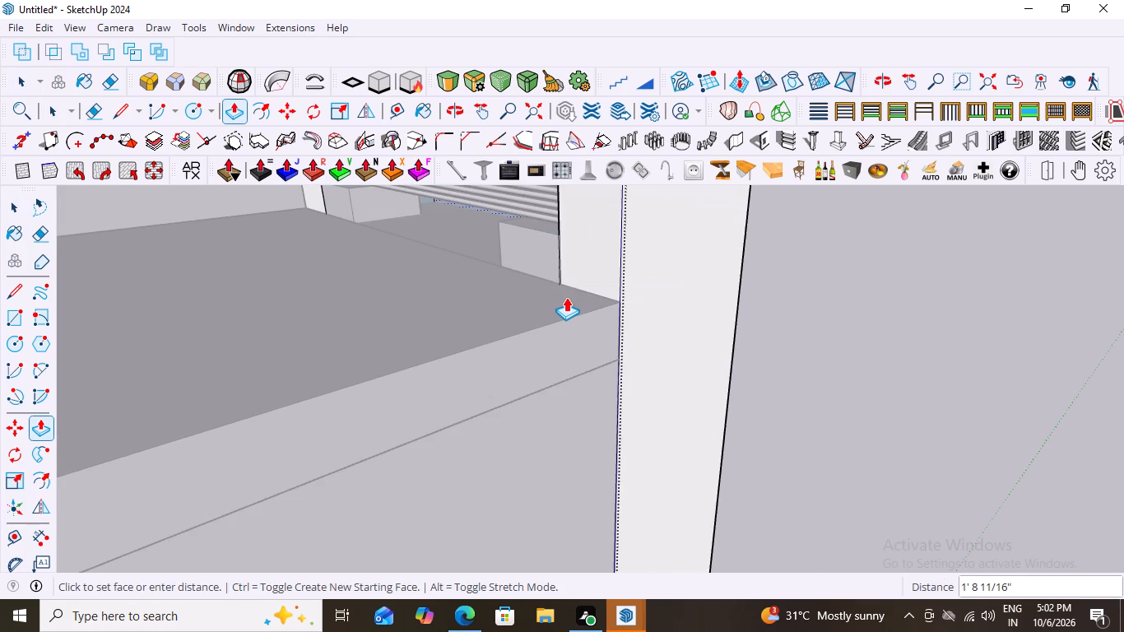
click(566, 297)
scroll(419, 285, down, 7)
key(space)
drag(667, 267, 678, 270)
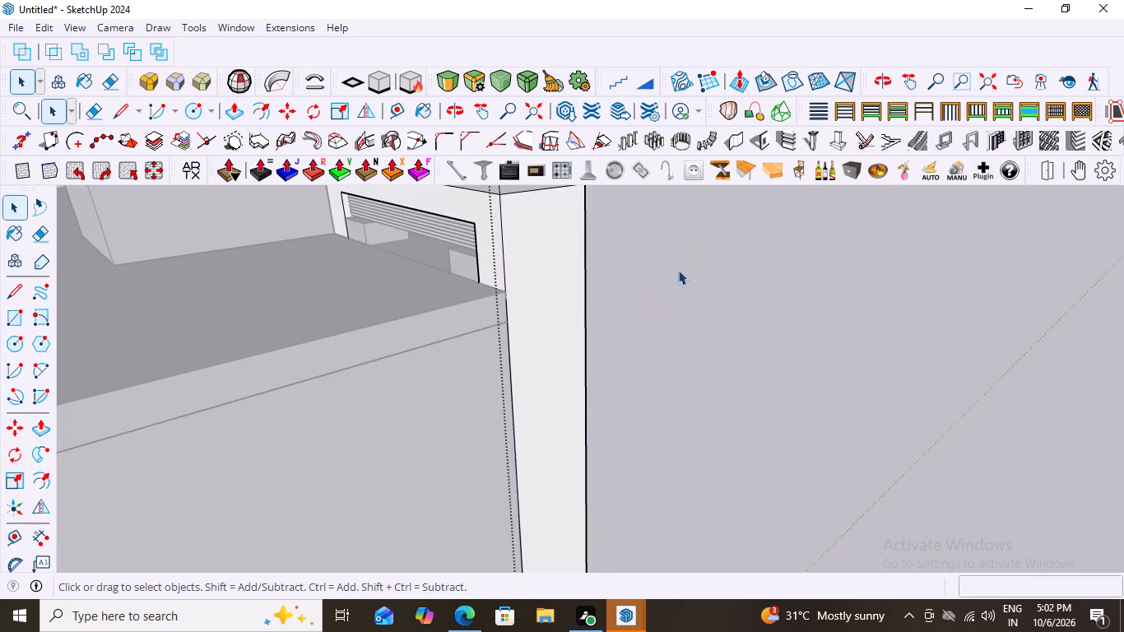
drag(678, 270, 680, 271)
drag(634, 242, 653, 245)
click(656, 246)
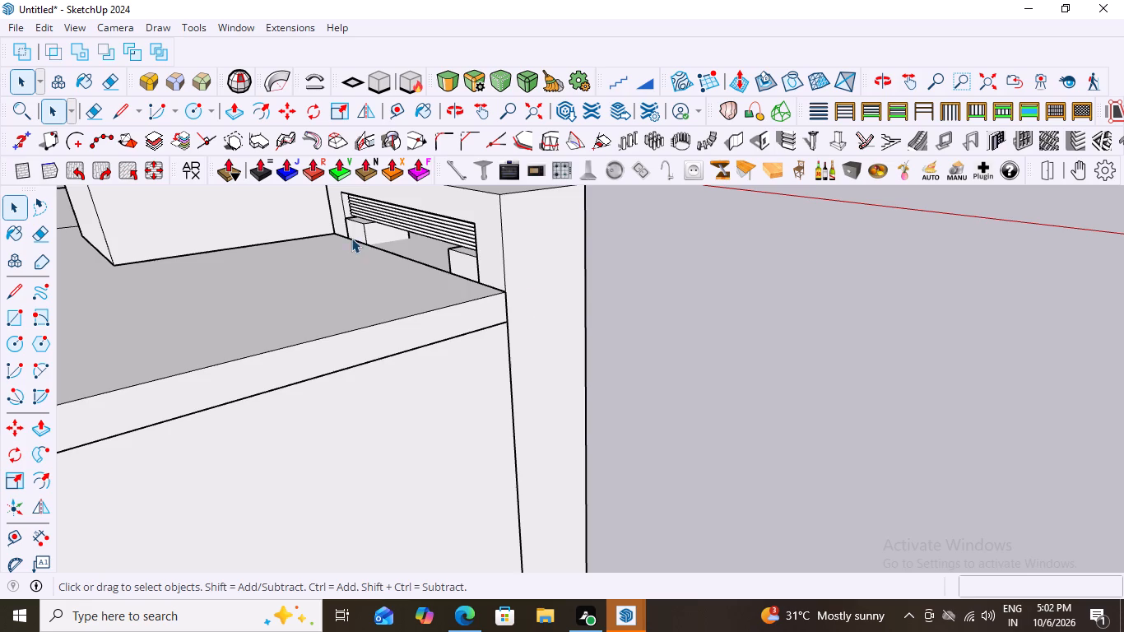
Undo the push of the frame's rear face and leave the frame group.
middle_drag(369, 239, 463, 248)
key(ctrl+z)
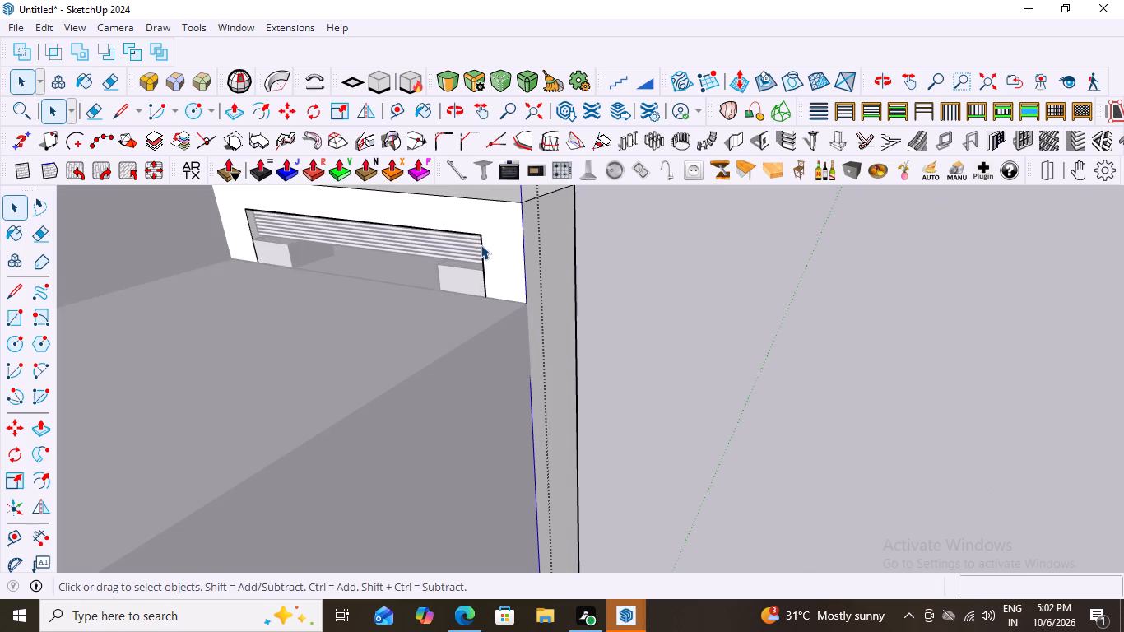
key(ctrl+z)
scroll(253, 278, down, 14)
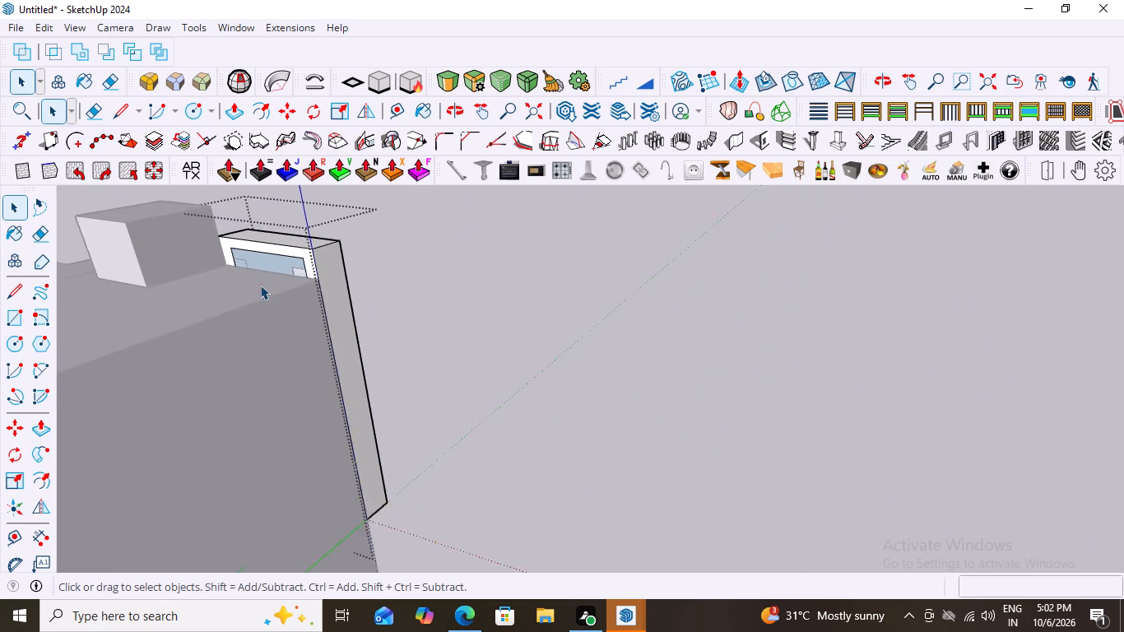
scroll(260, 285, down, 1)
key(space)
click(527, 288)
Examine the whole house from the side and the front, including the frame top and projecting slab.
scroll(510, 314, down, 3)
middle_drag(565, 336, 146, 353)
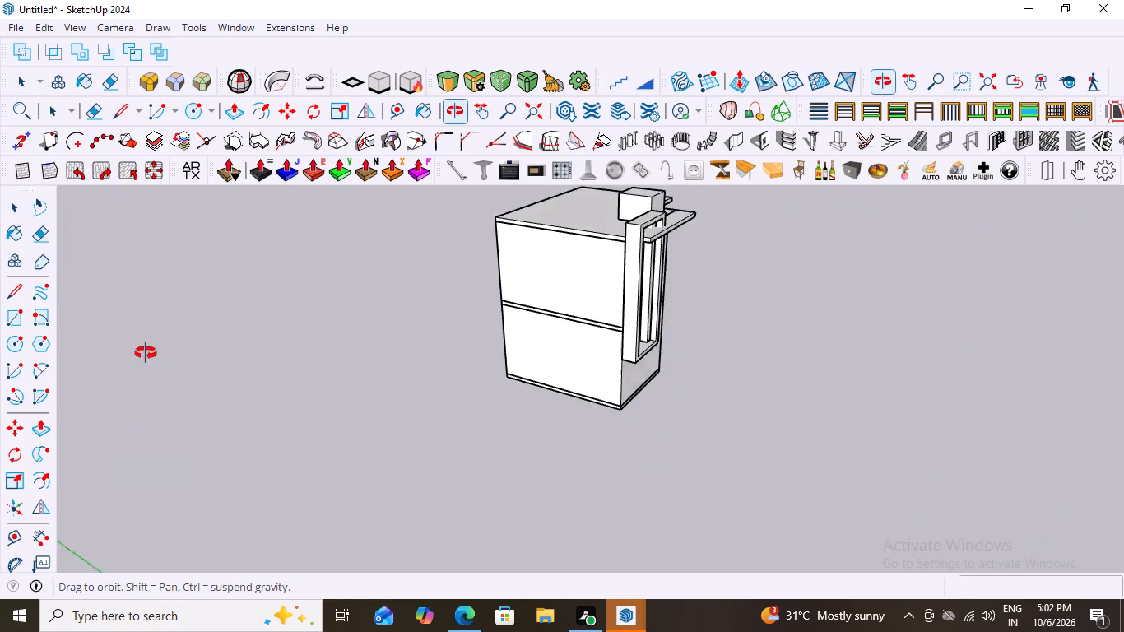
middle_drag(146, 353, 145, 352)
scroll(145, 352, down, 5)
middle_drag(657, 323, 405, 235)
scroll(429, 239, down, 1)
scroll(557, 229, up, 3)
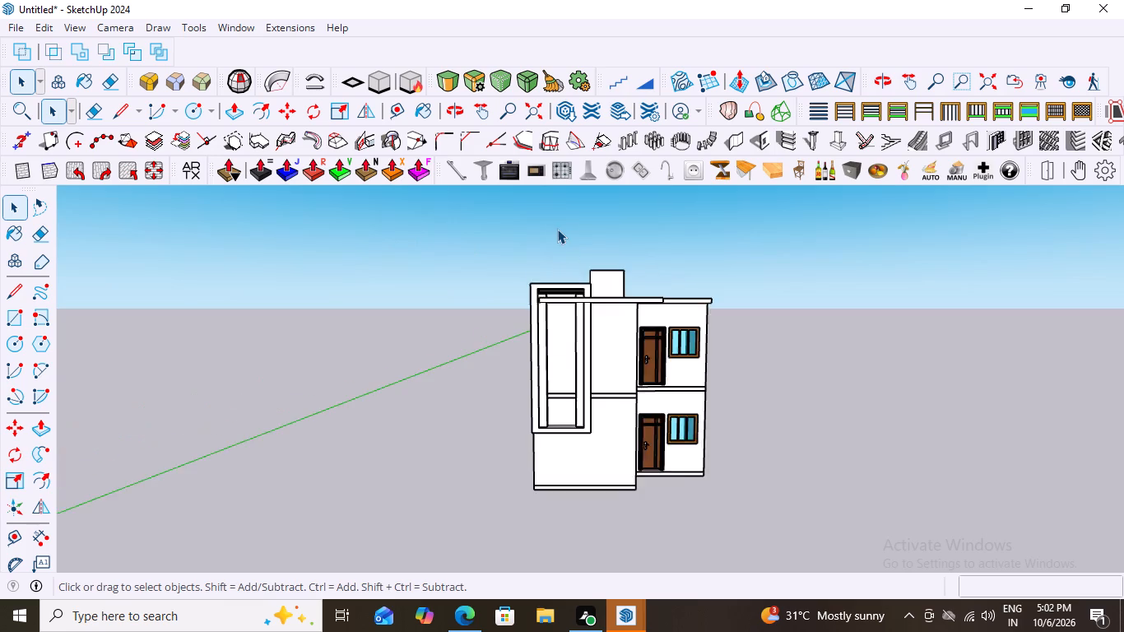
scroll(557, 229, up, 10)
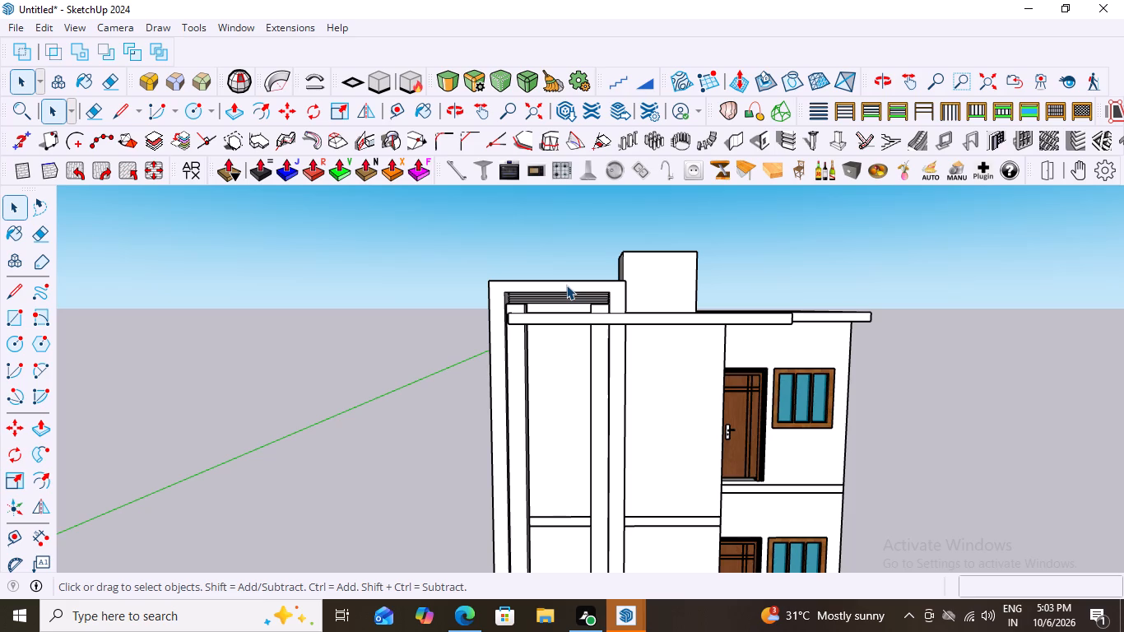
scroll(427, 294, down, 6)
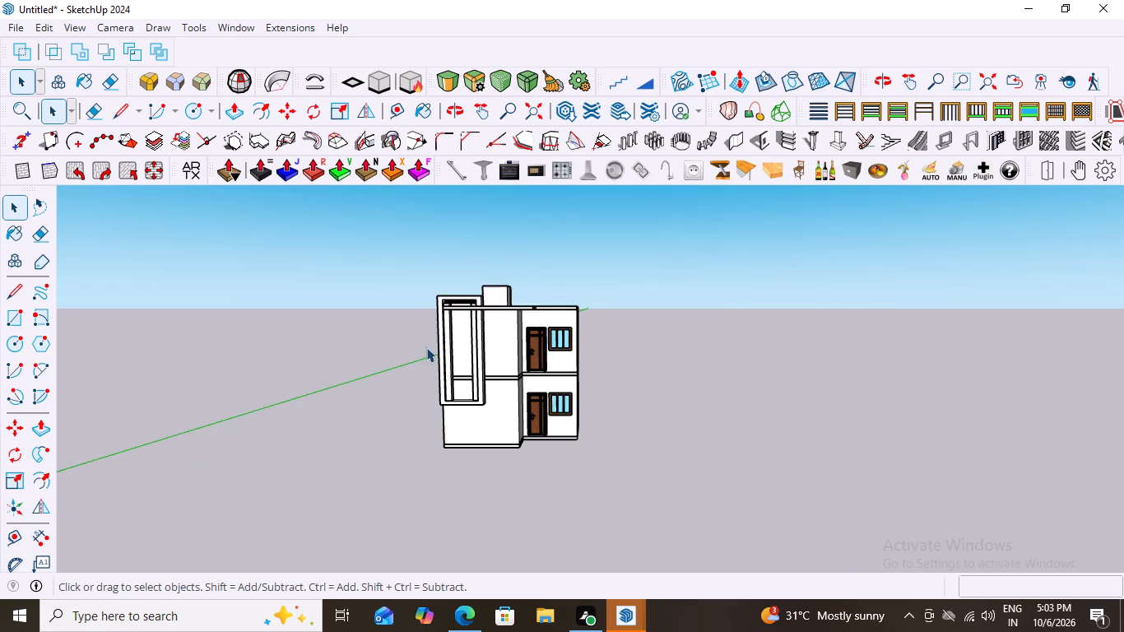
scroll(548, 425, up, 3)
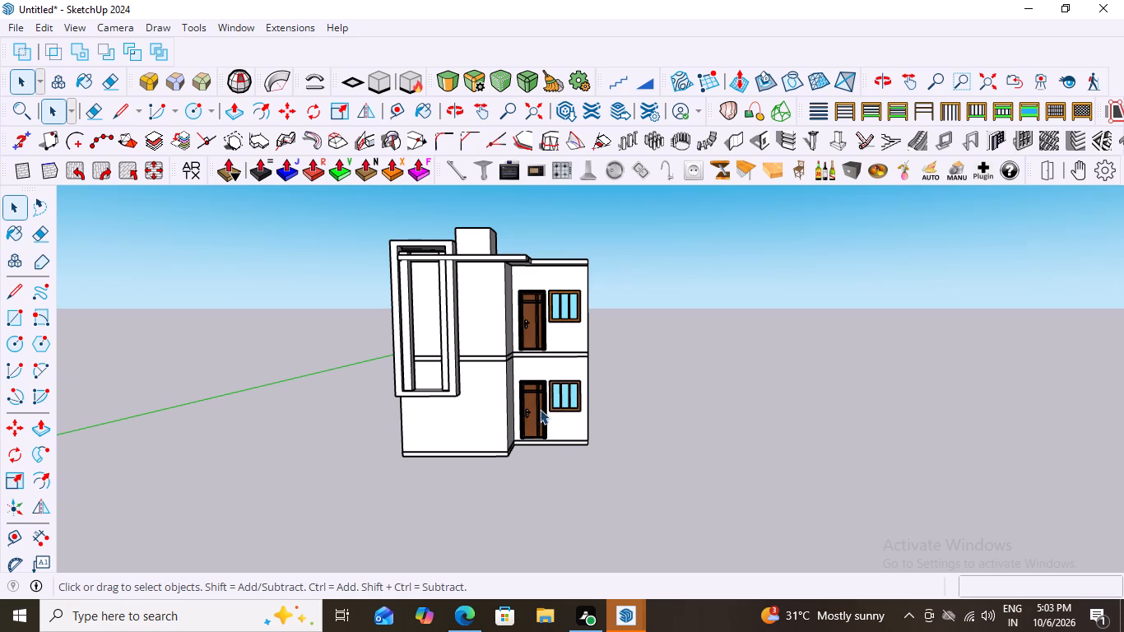
scroll(566, 401, down, 4)
scroll(488, 346, up, 4)
scroll(707, 352, down, 4)
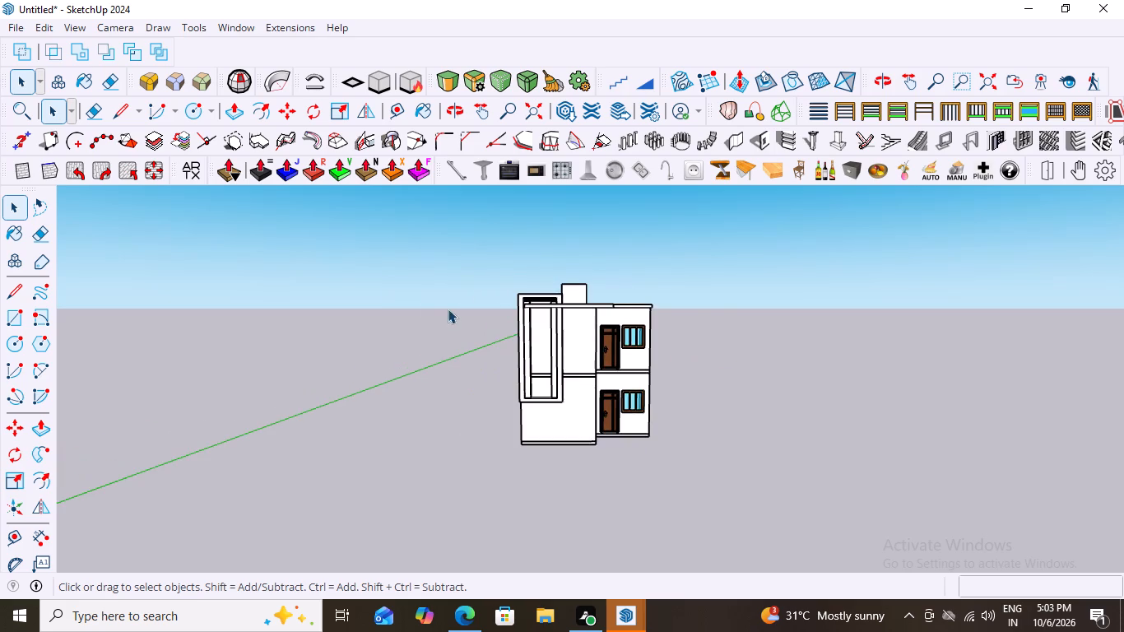
scroll(481, 314, up, 3)
Examine the front facade from slightly turned, lower and higher angles, covering the frame, projecting slab, doors and windows.
middle_drag(588, 327, 622, 310)
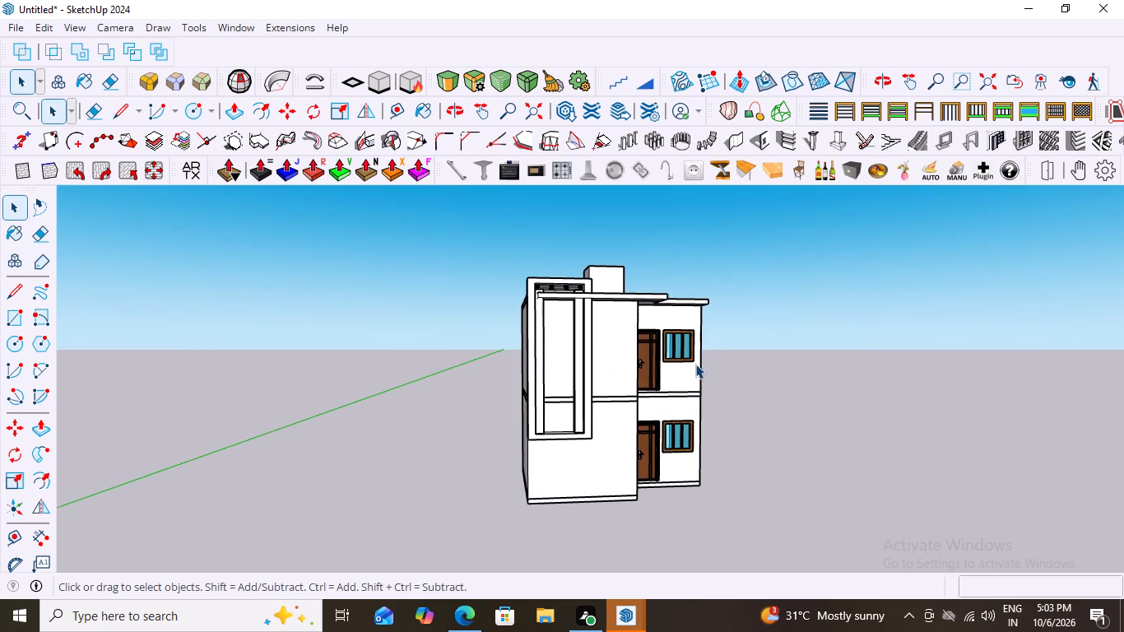
middle_drag(691, 365, 679, 372)
scroll(679, 372, up, 5)
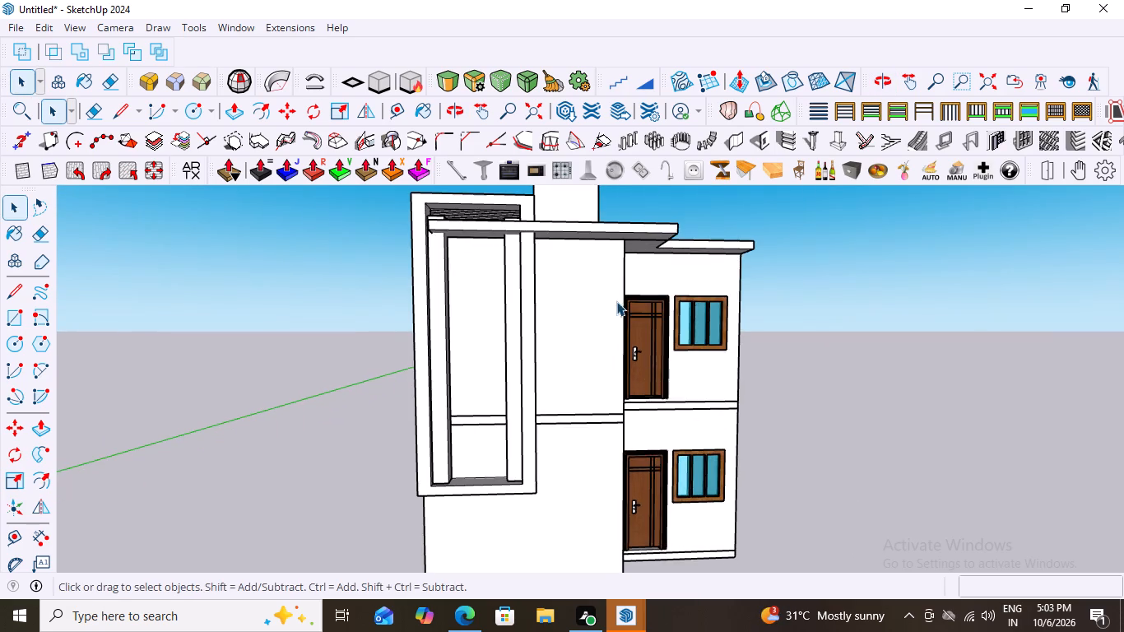
scroll(619, 300, down, 3)
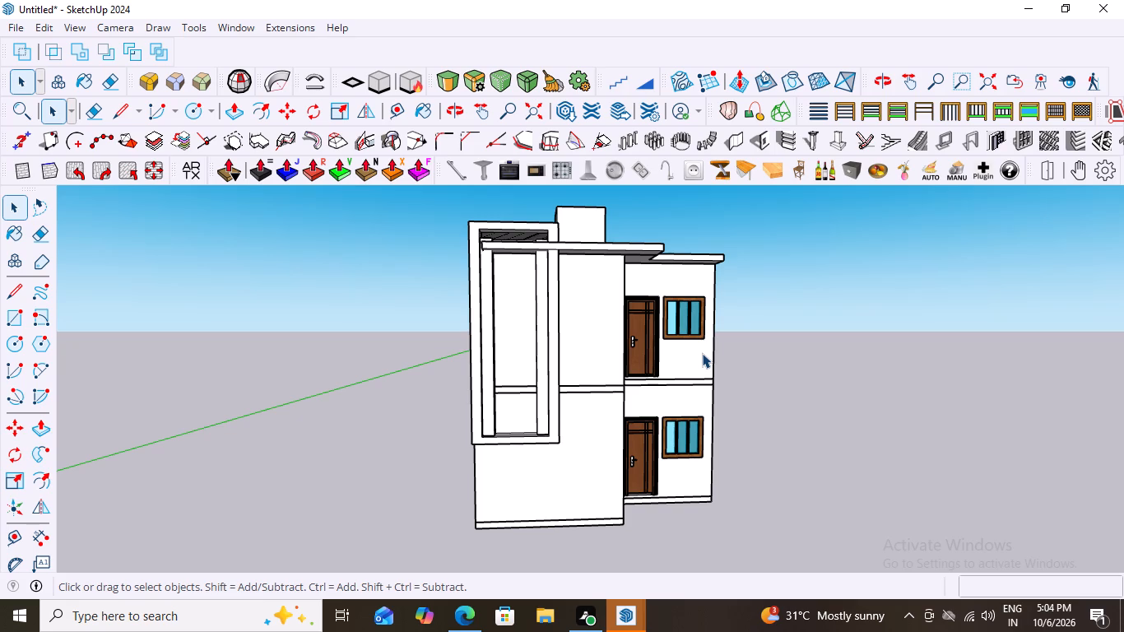
scroll(452, 361, down, 5)
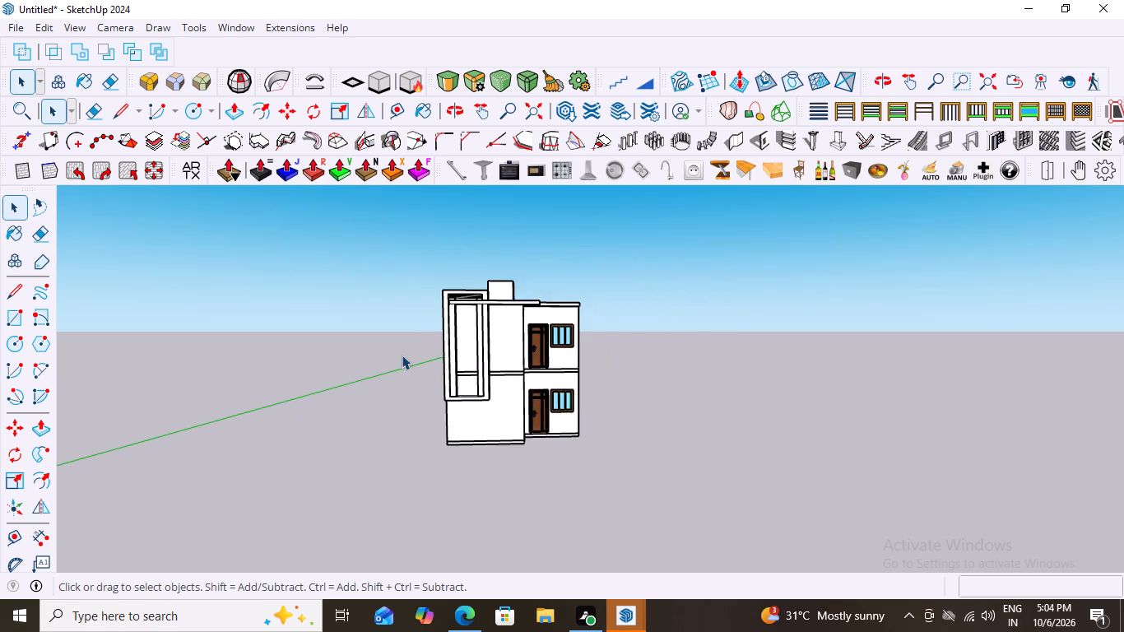
scroll(402, 355, down, 3)
scroll(551, 346, up, 6)
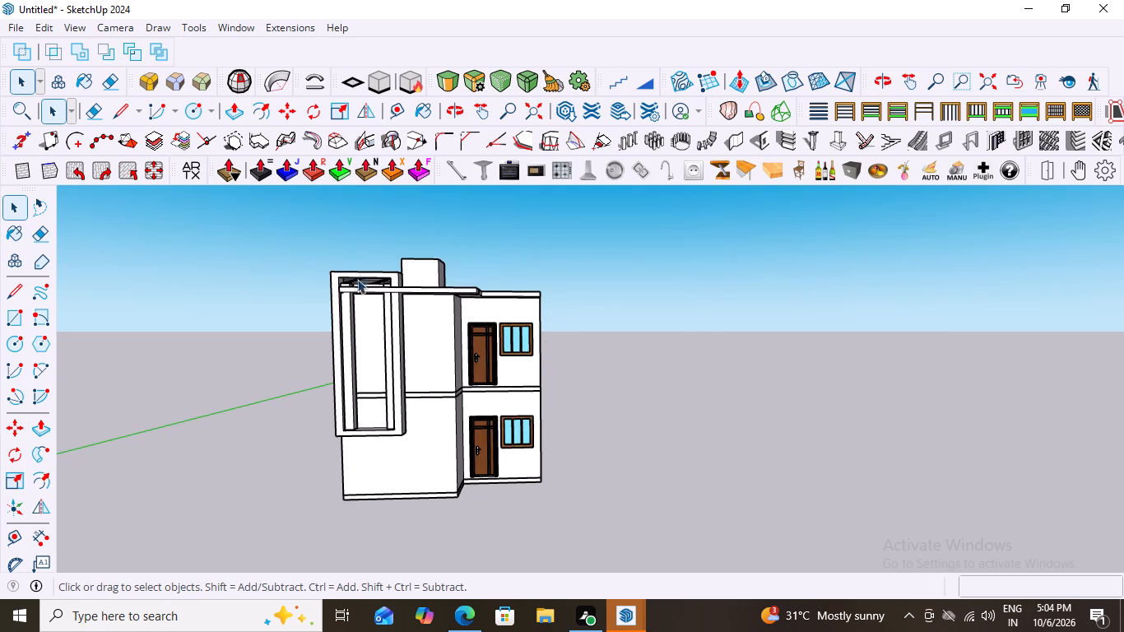
middle_drag(409, 297, 398, 300)
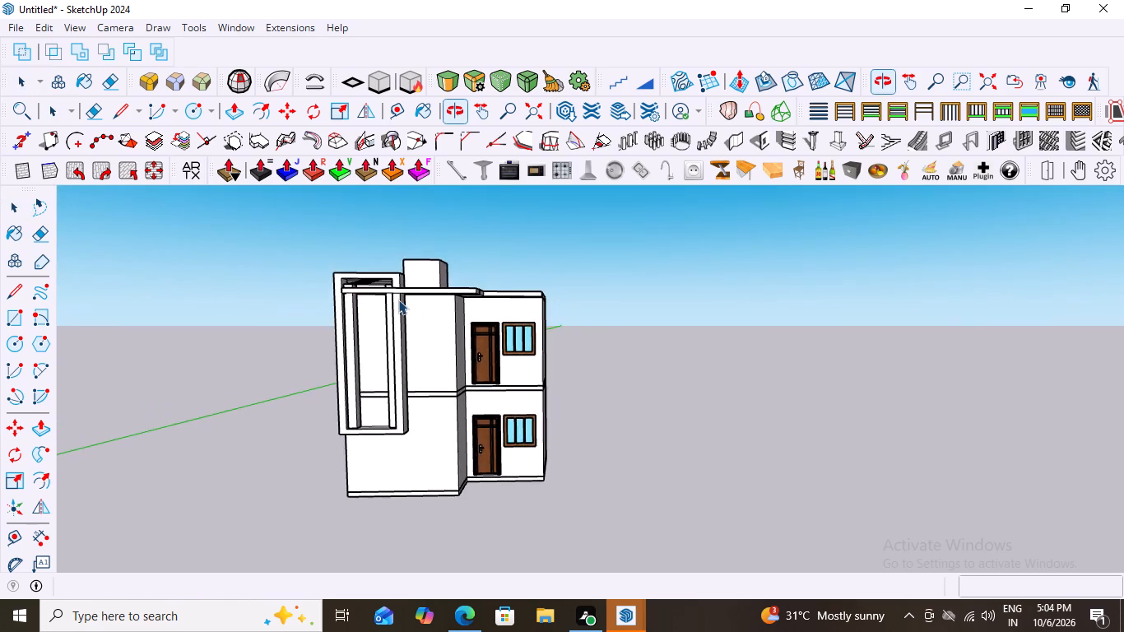
scroll(360, 281, up, 8)
scroll(455, 274, down, 12)
middle_drag(587, 389, 629, 402)
scroll(617, 393, up, 3)
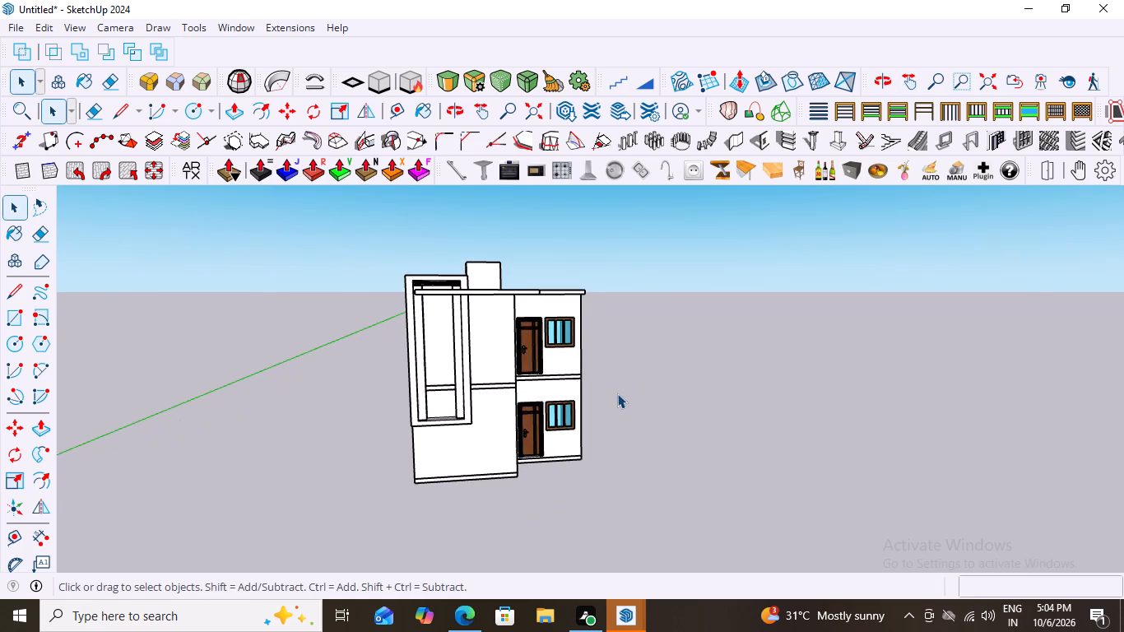
scroll(620, 328, up, 4)
scroll(616, 332, down, 7)
middle_drag(616, 403, 591, 380)
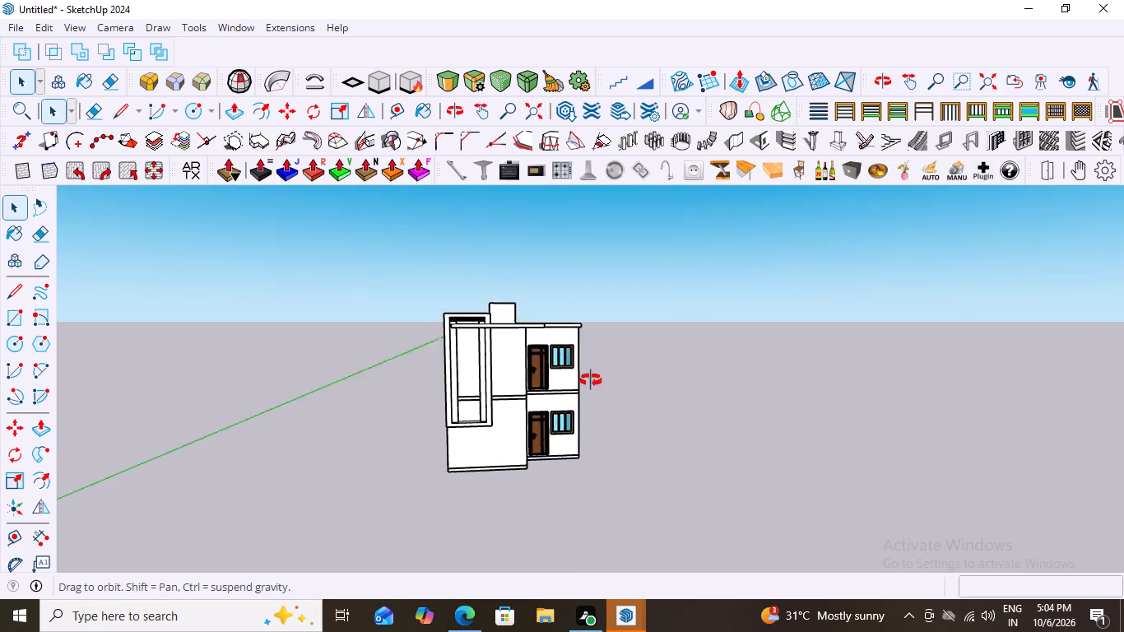
middle_drag(591, 380, 571, 398)
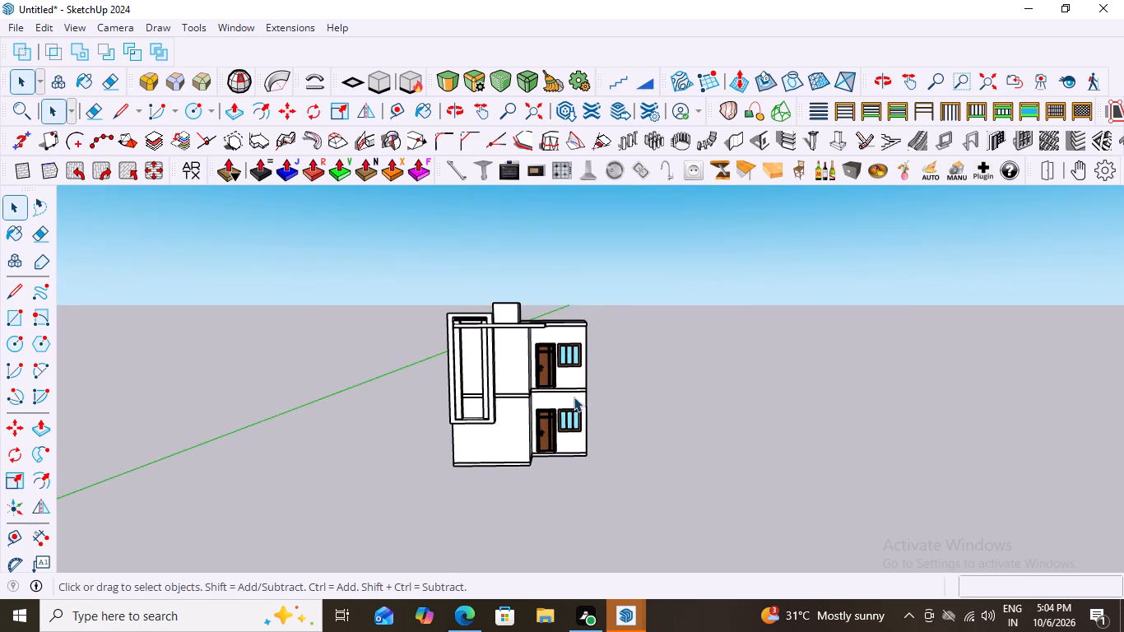
scroll(574, 393, up, 3)
scroll(435, 369, up, 3)
scroll(443, 367, down, 4)
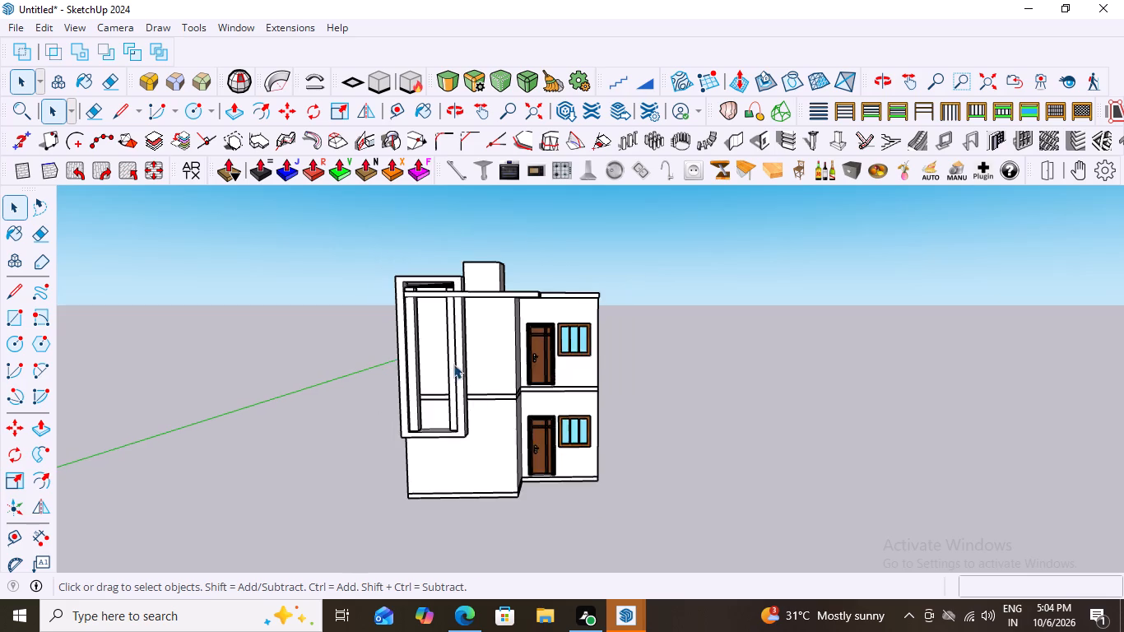
scroll(453, 364, down, 4)
middle_drag(523, 373, 574, 362)
scroll(490, 358, up, 4)
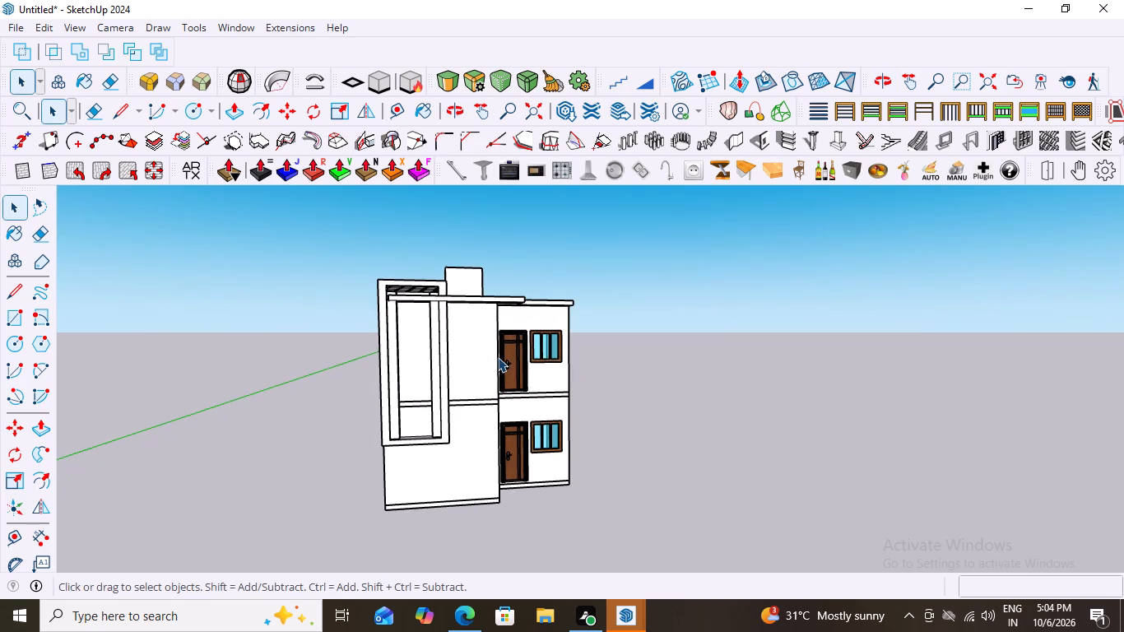
scroll(374, 350, down, 3)
scroll(416, 278, up, 3)
scroll(539, 268, down, 4)
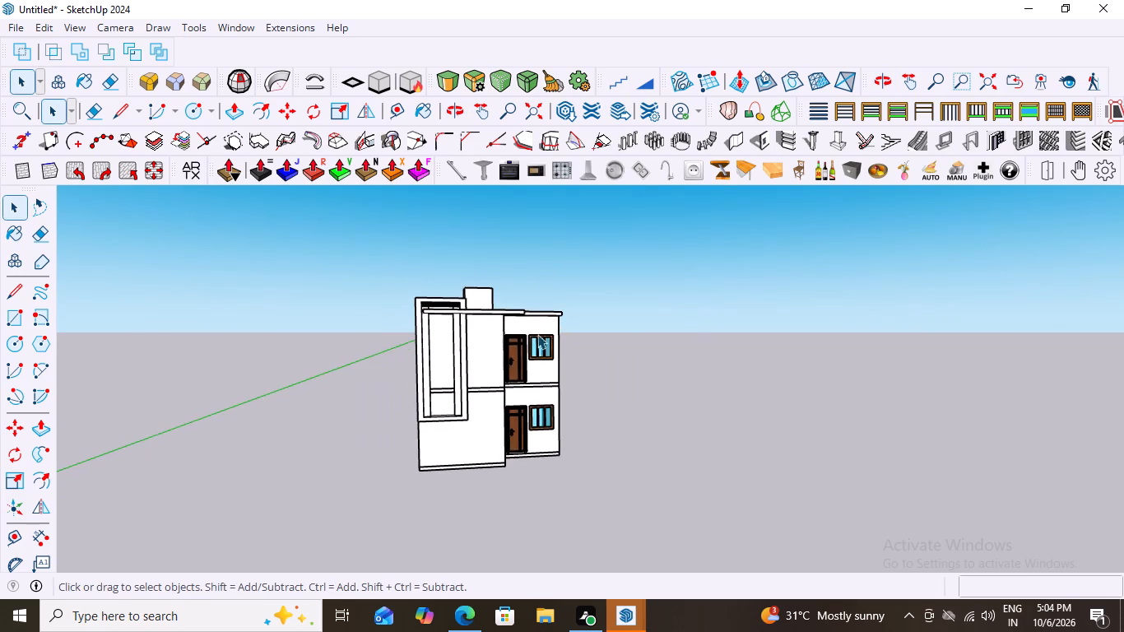
middle_drag(502, 335, 509, 344)
scroll(463, 309, up, 8)
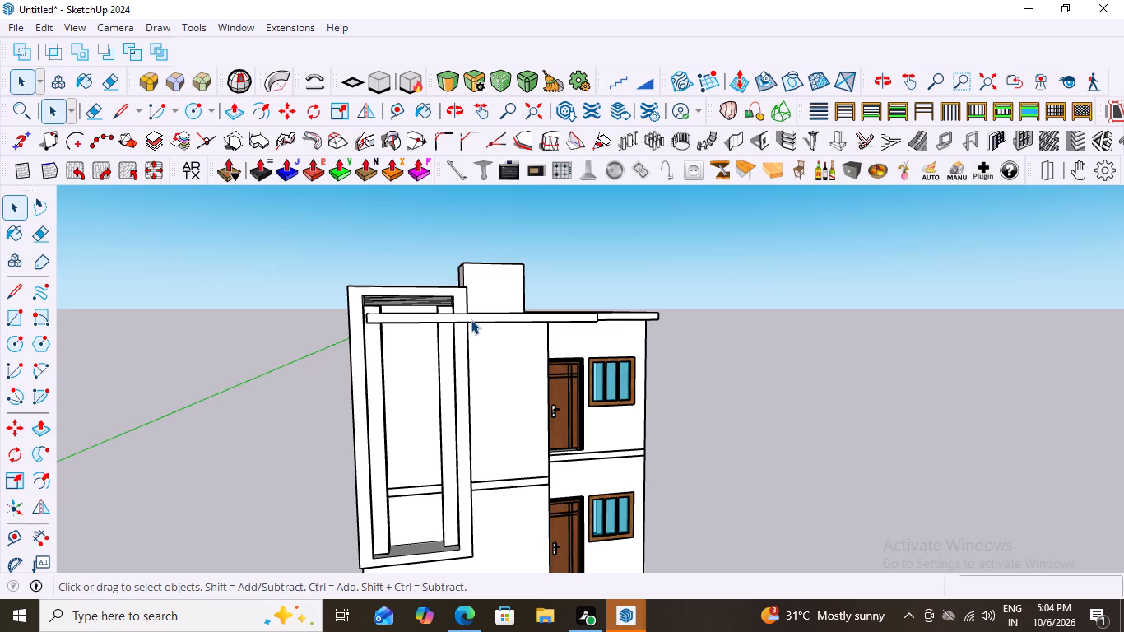
scroll(451, 365, down, 4)
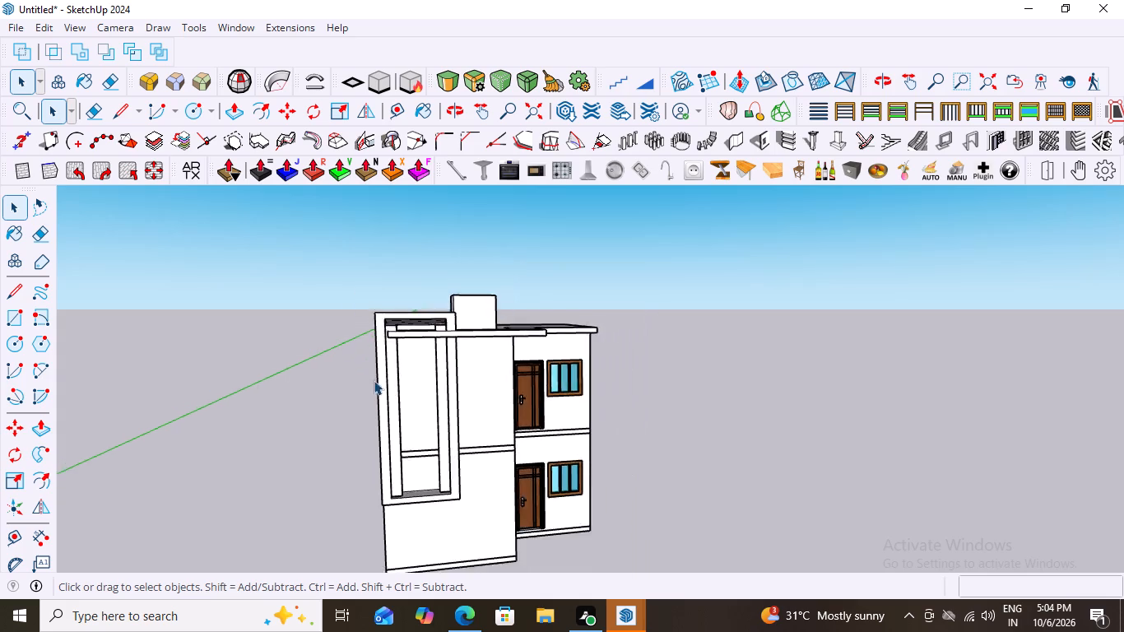
Examine the front frame's lower end, its columns and the whole facade from higher and lower angles.
scroll(374, 380, down, 3)
middle_drag(501, 430, 483, 478)
scroll(384, 464, up, 8)
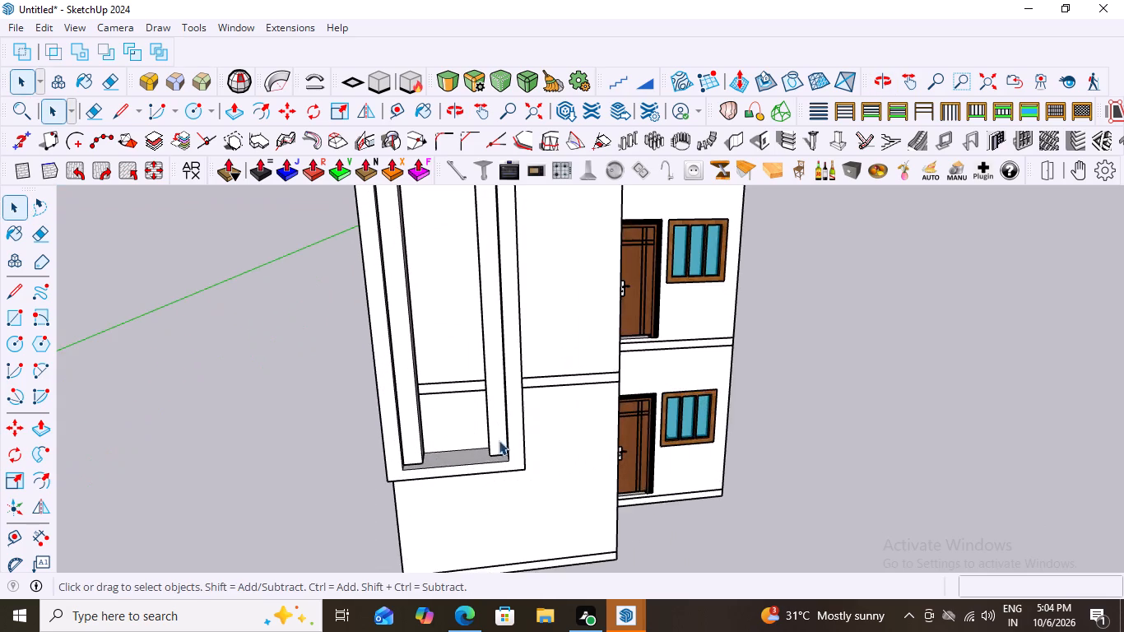
scroll(477, 425, up, 5)
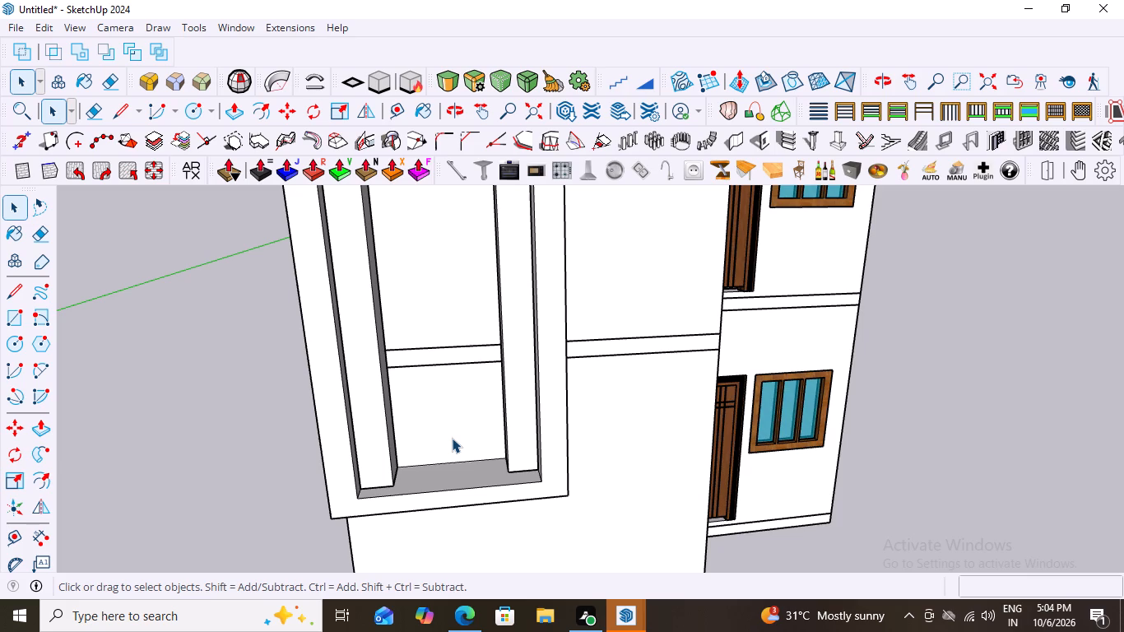
scroll(340, 416, down, 7)
scroll(460, 406, down, 2)
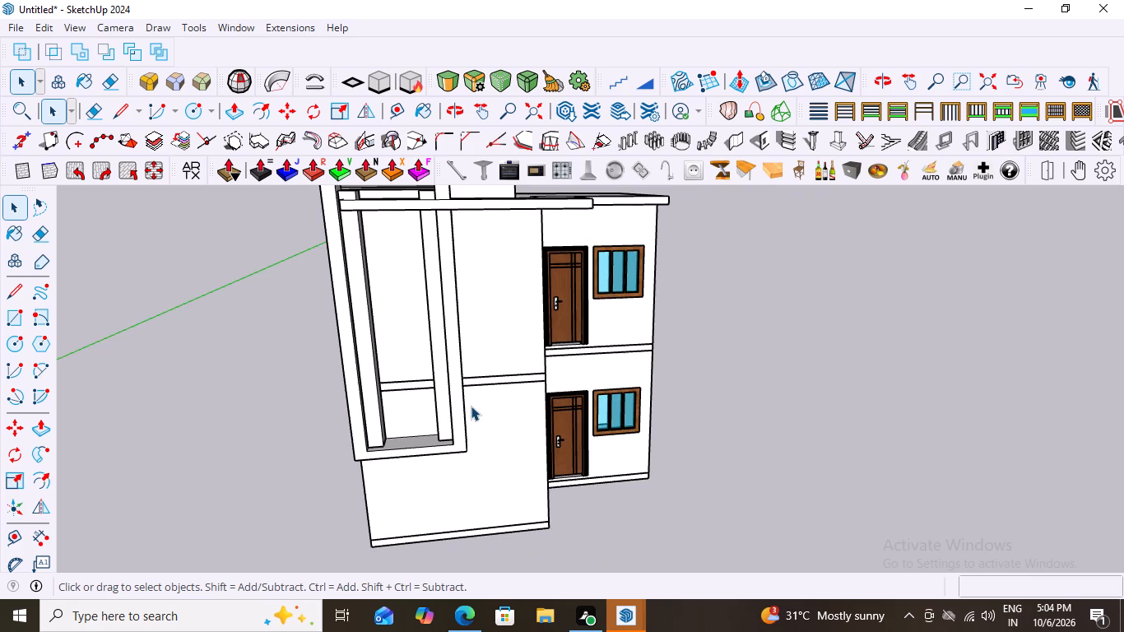
scroll(471, 406, down, 5)
middle_drag(424, 346, 446, 272)
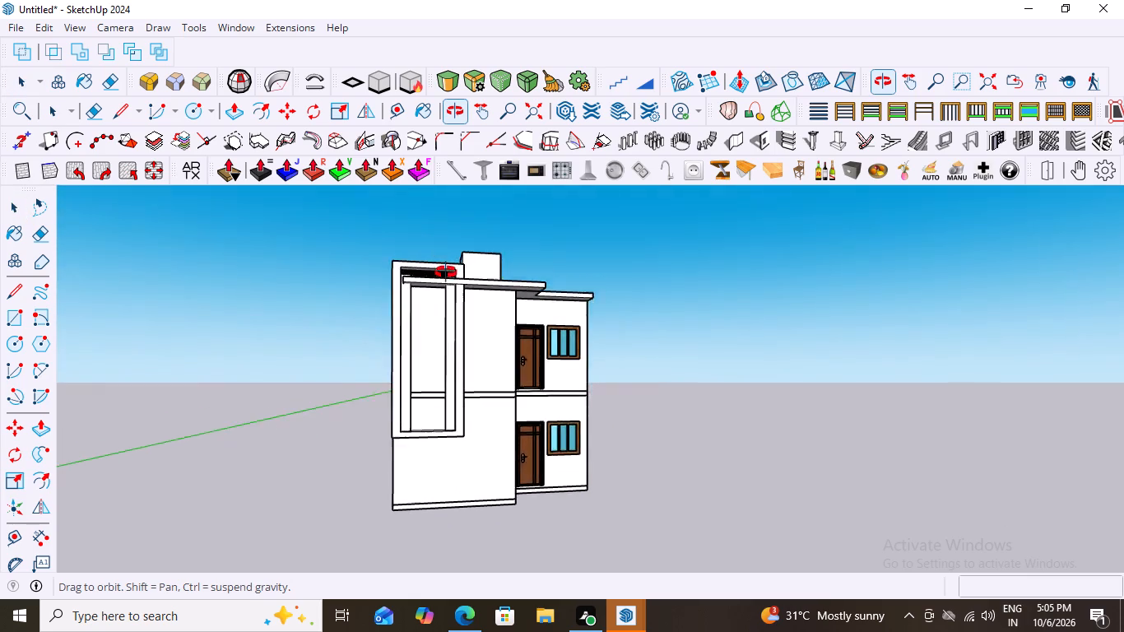
middle_drag(446, 272, 411, 294)
Draw a rectangle about 3' 2 5/16" by 1' 11 7/8" between the two frame columns, directly beneath the projecting slab.
scroll(415, 271, up, 9)
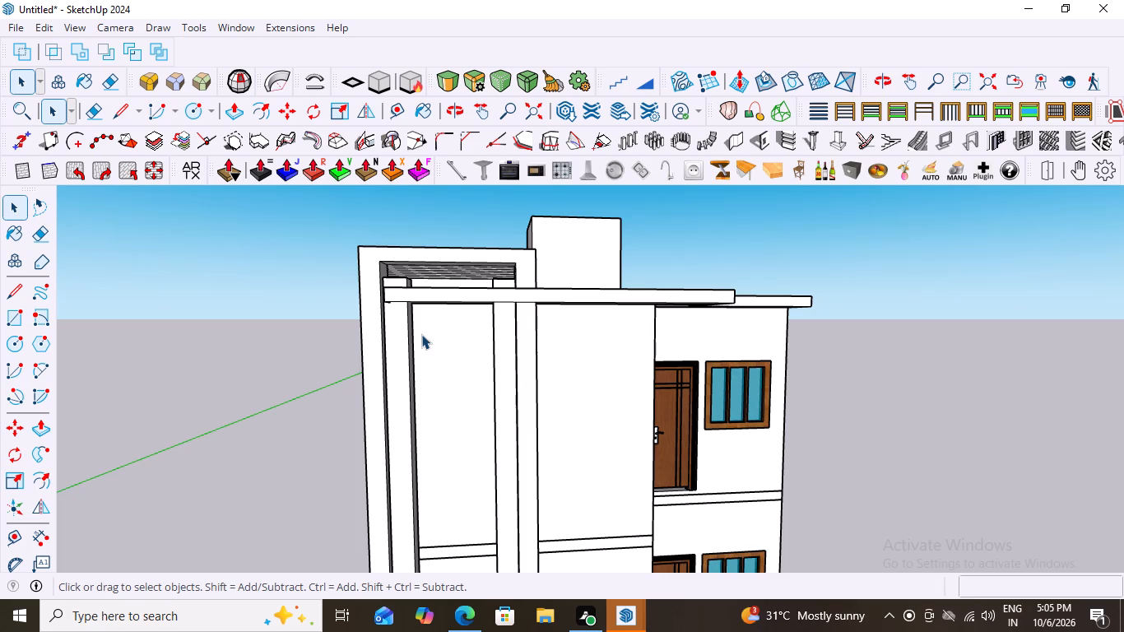
scroll(444, 330, up, 2)
middle_drag(439, 318, 433, 278)
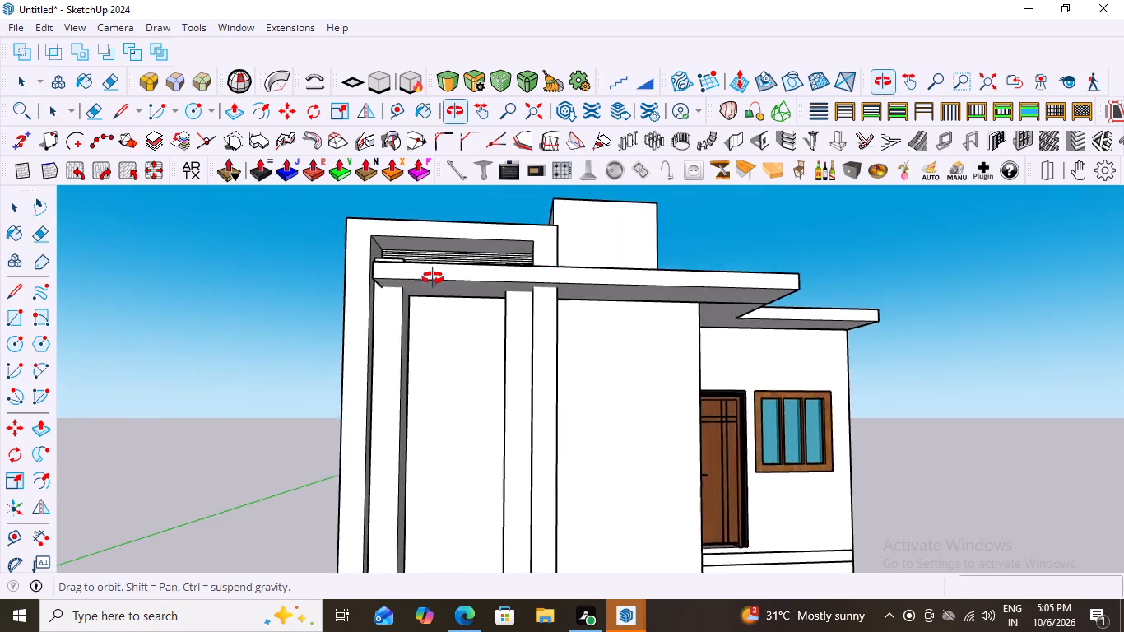
middle_drag(433, 278, 448, 316)
scroll(422, 340, up, 2)
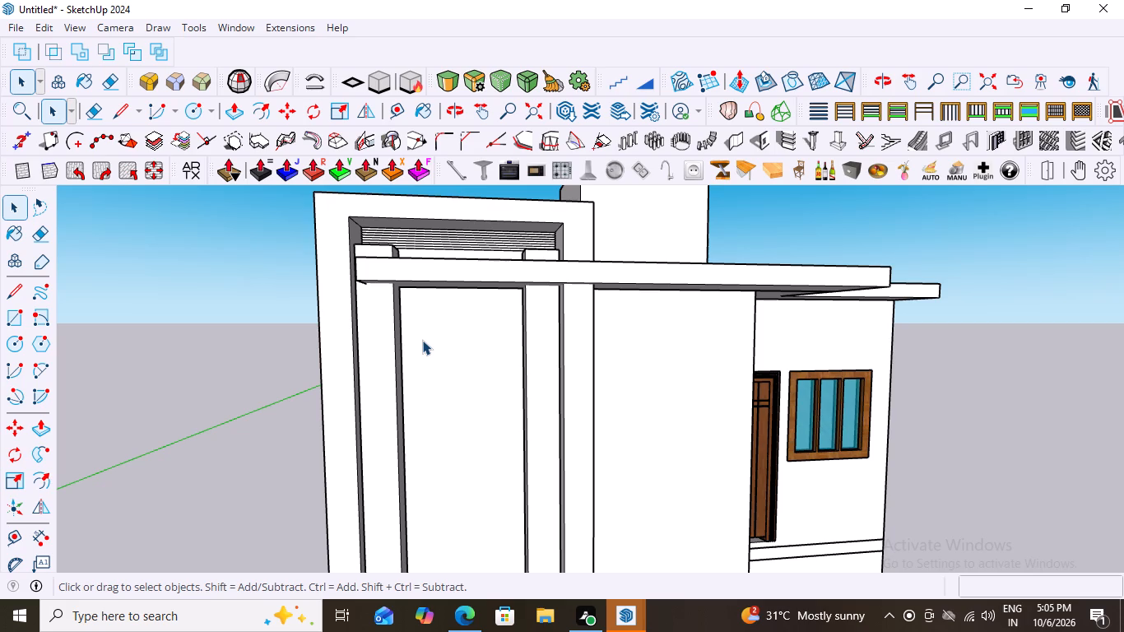
key(r)
scroll(416, 303, up, 8)
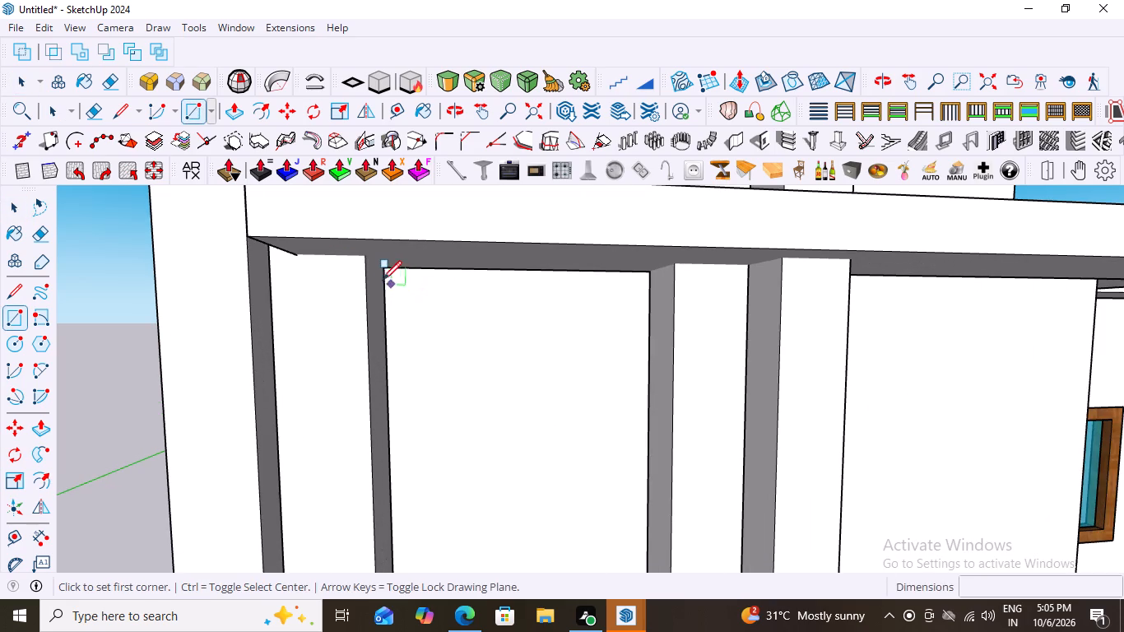
scroll(369, 287, up, 7)
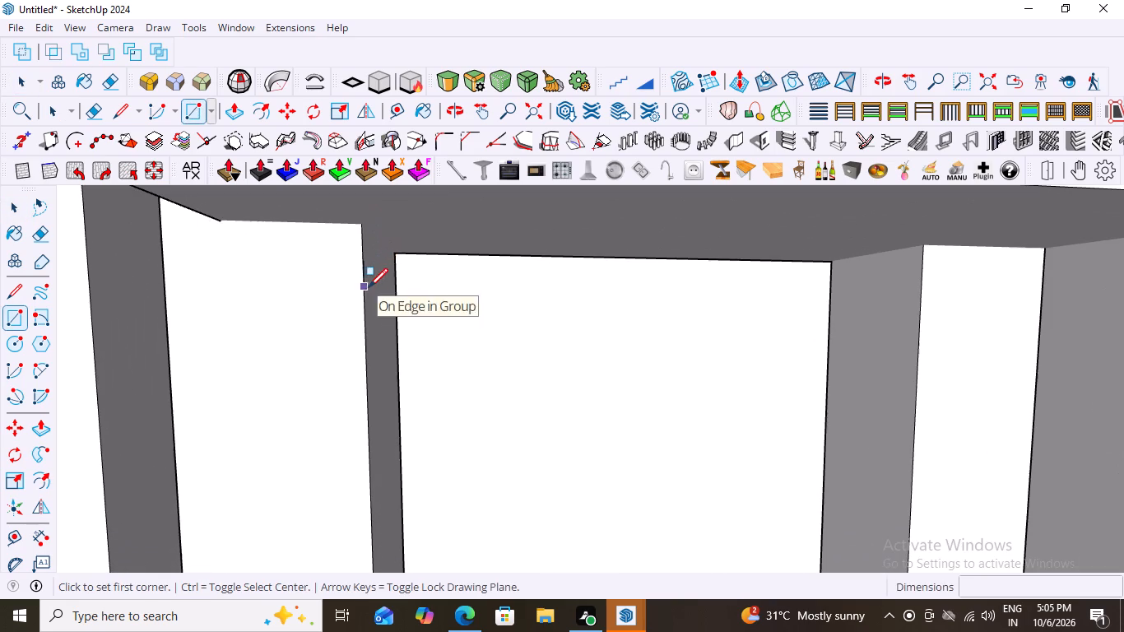
click(395, 253)
scroll(436, 374, down, 3)
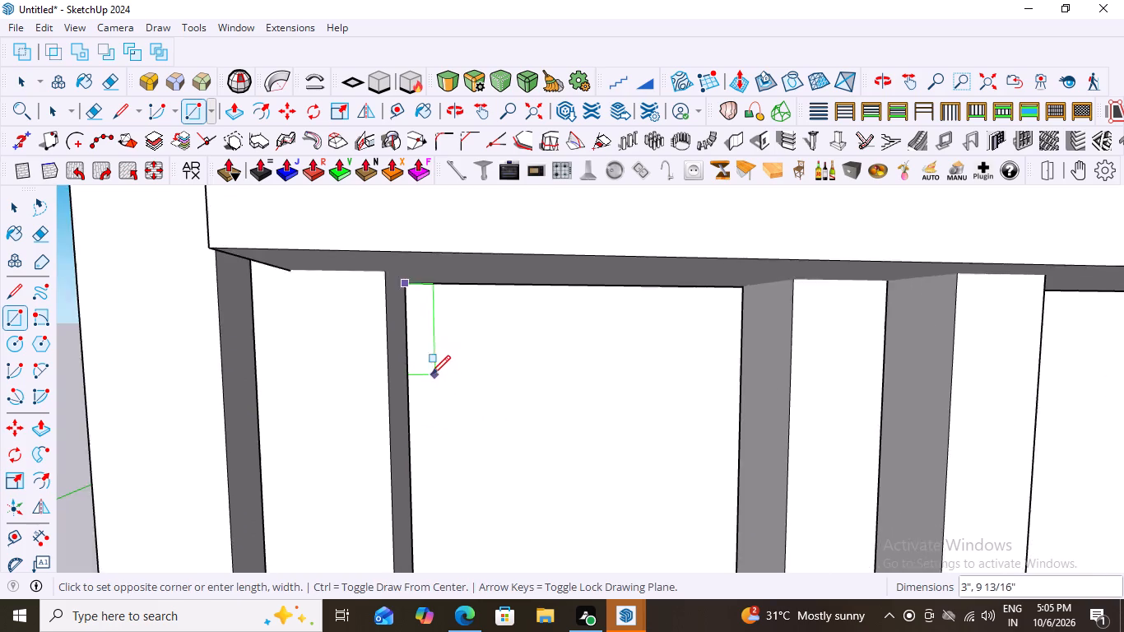
scroll(431, 374, down, 4)
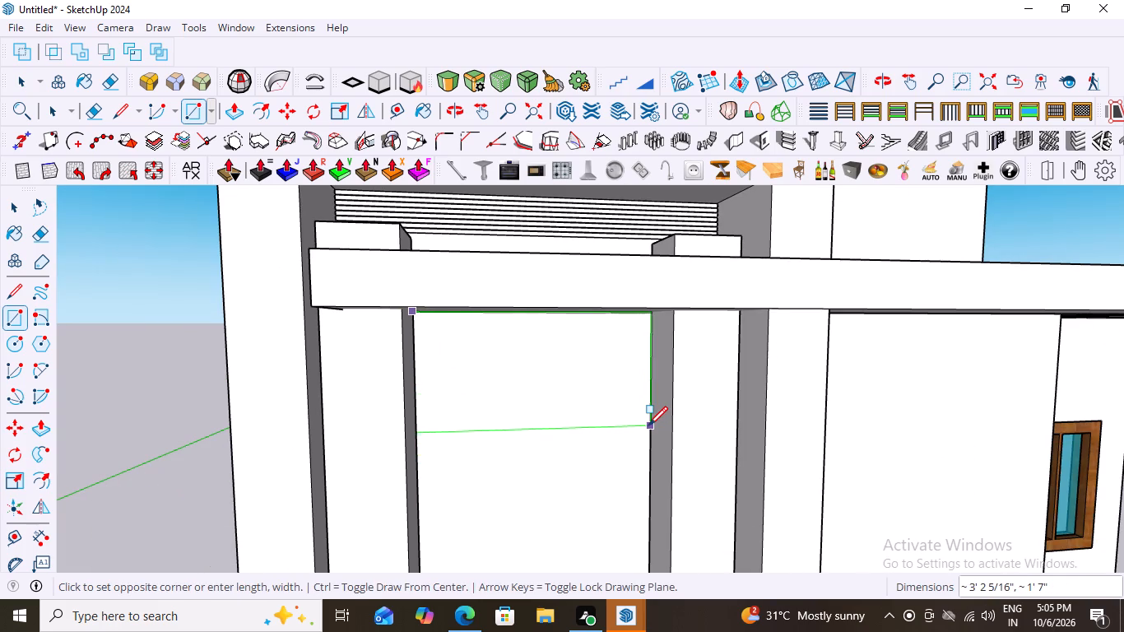
scroll(648, 425, up, 2)
scroll(648, 425, down, 7)
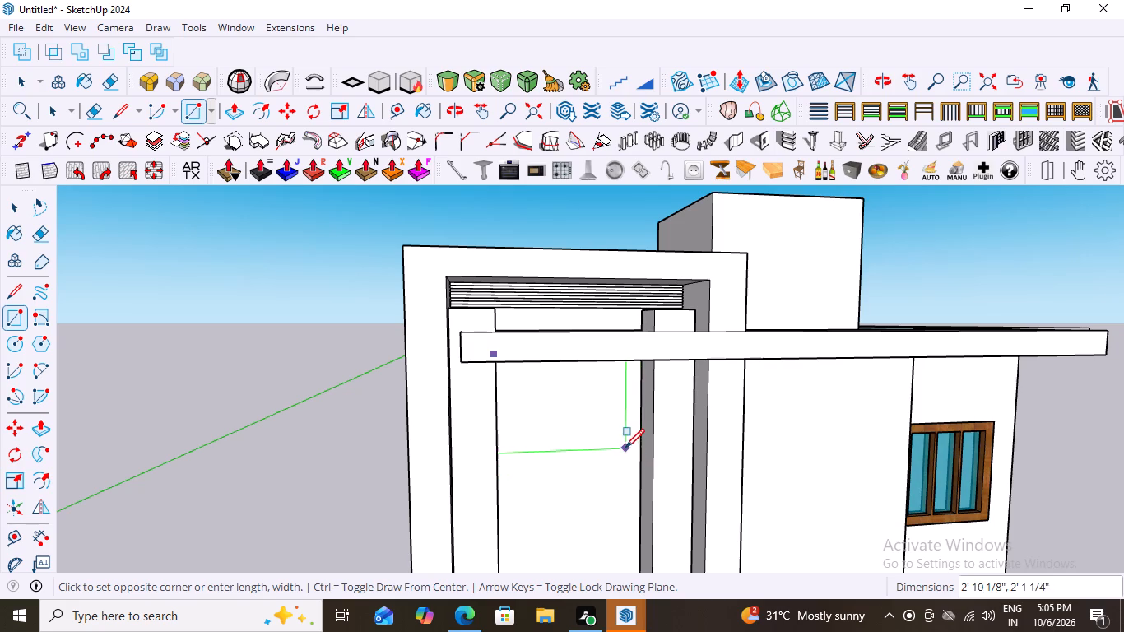
scroll(634, 466, up, 4)
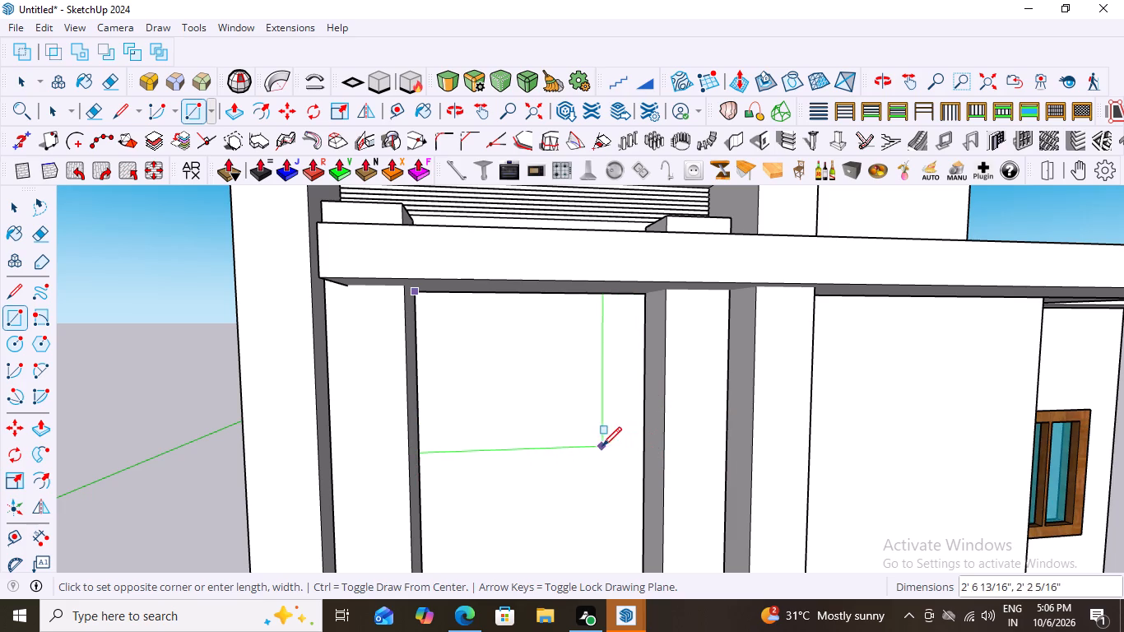
scroll(645, 449, down, 4)
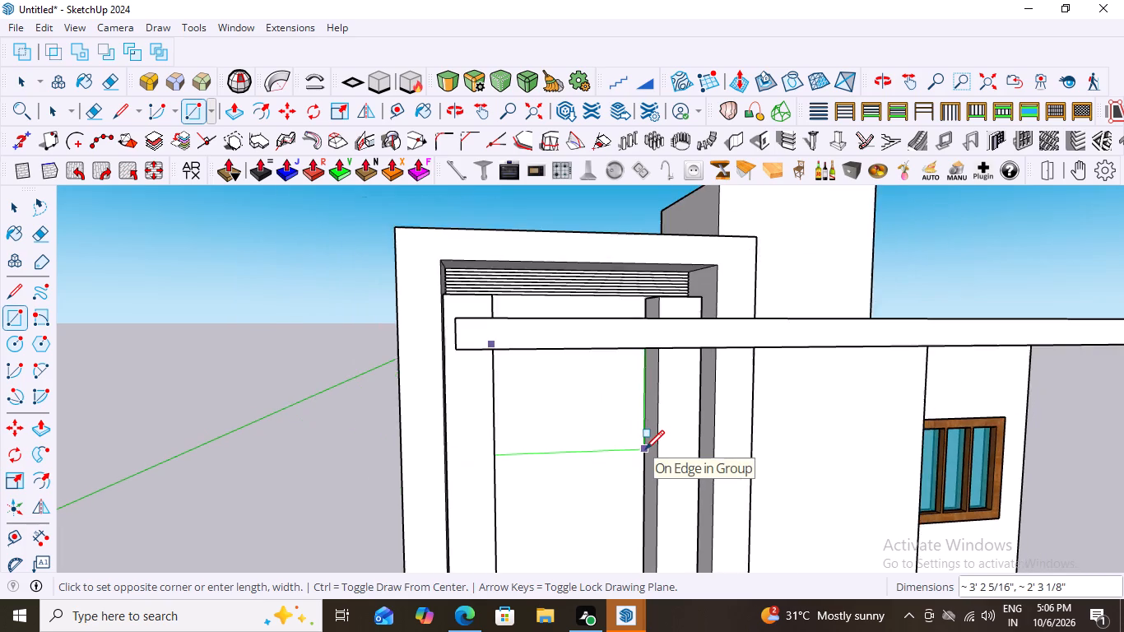
scroll(645, 449, down, 1)
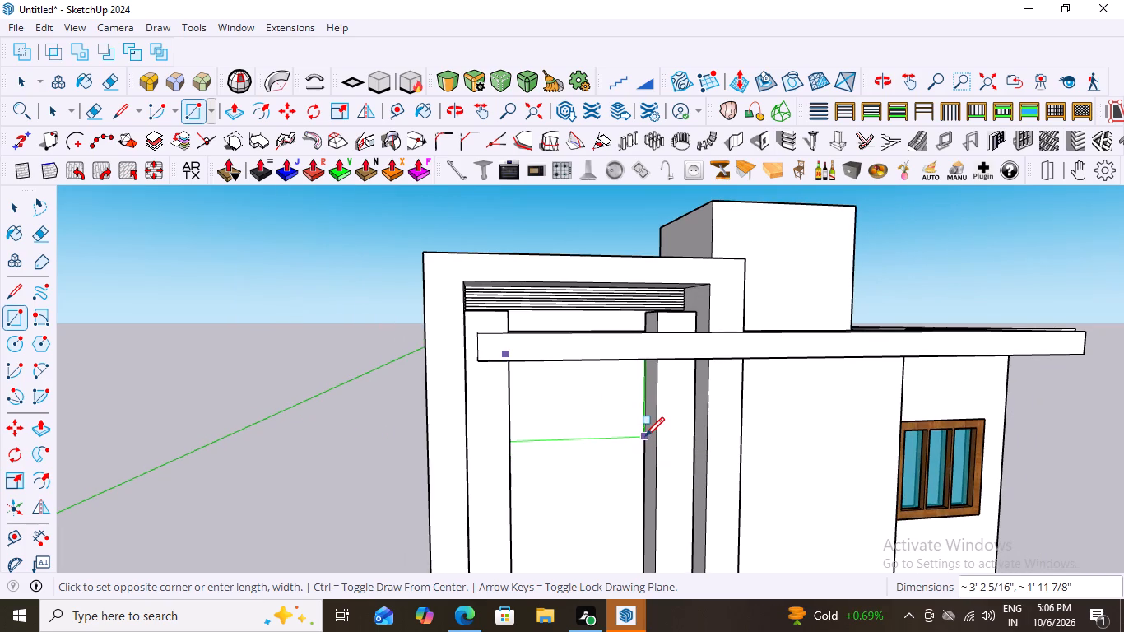
click(644, 436)
scroll(478, 426, down, 10)
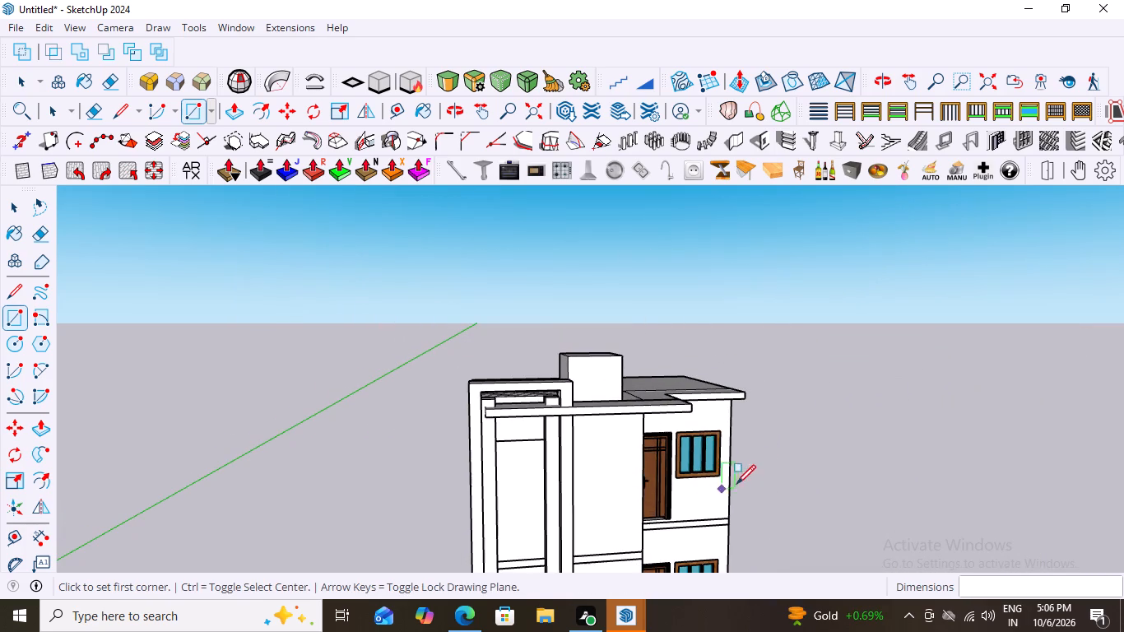
Make the new rectangle between the frame columns, face and edges together, into a group.
key(space)
scroll(475, 439, up, 10)
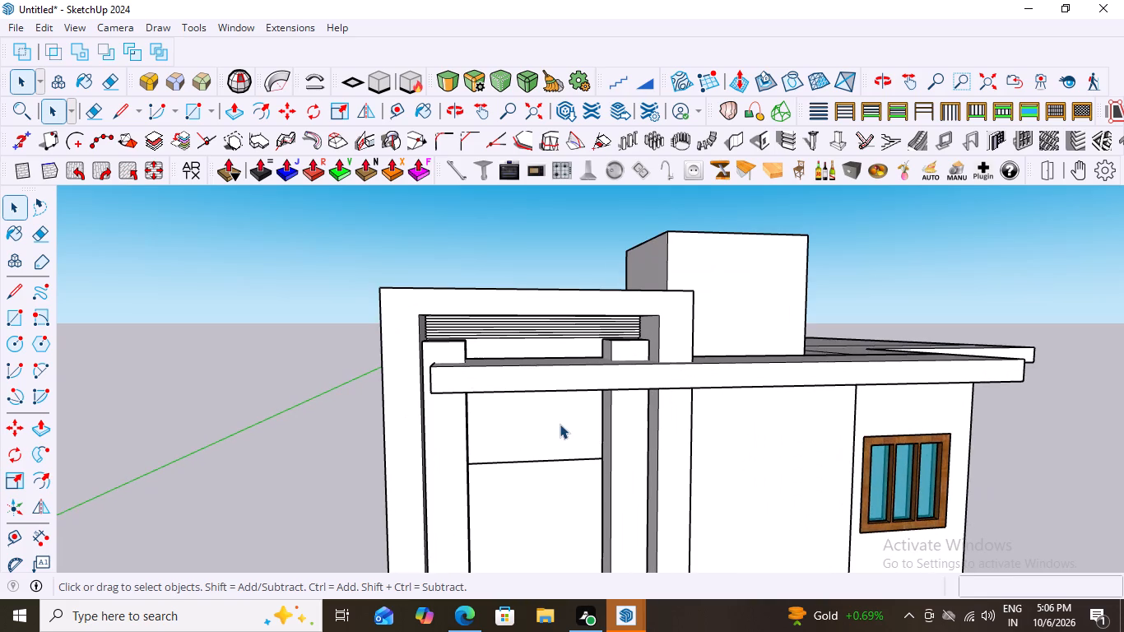
double_click(560, 424)
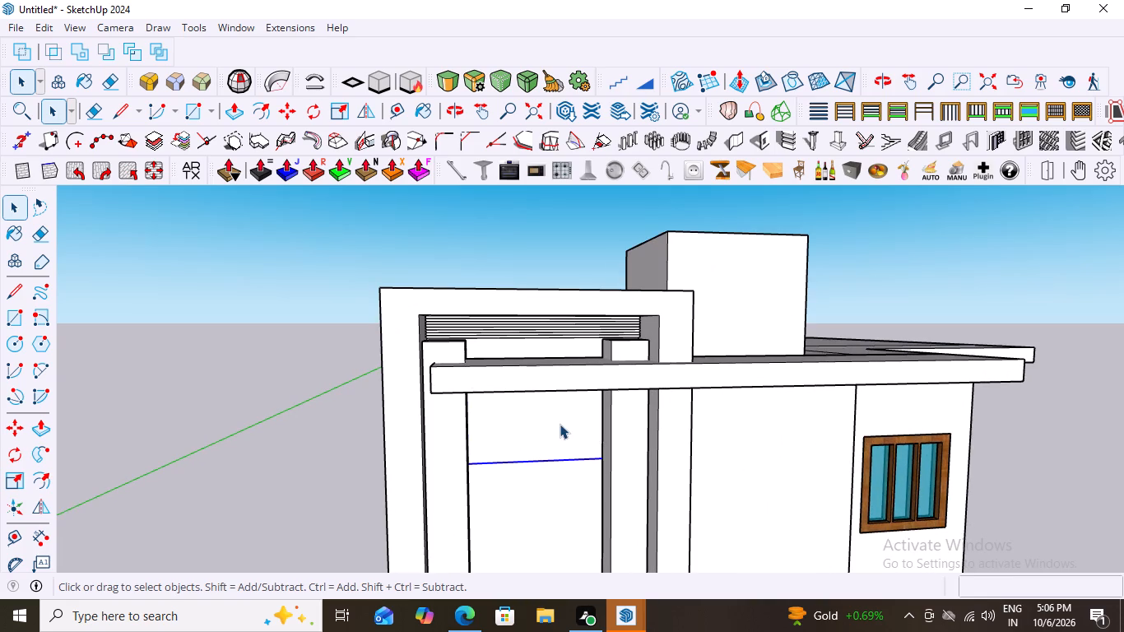
double_click(560, 424)
click(560, 424)
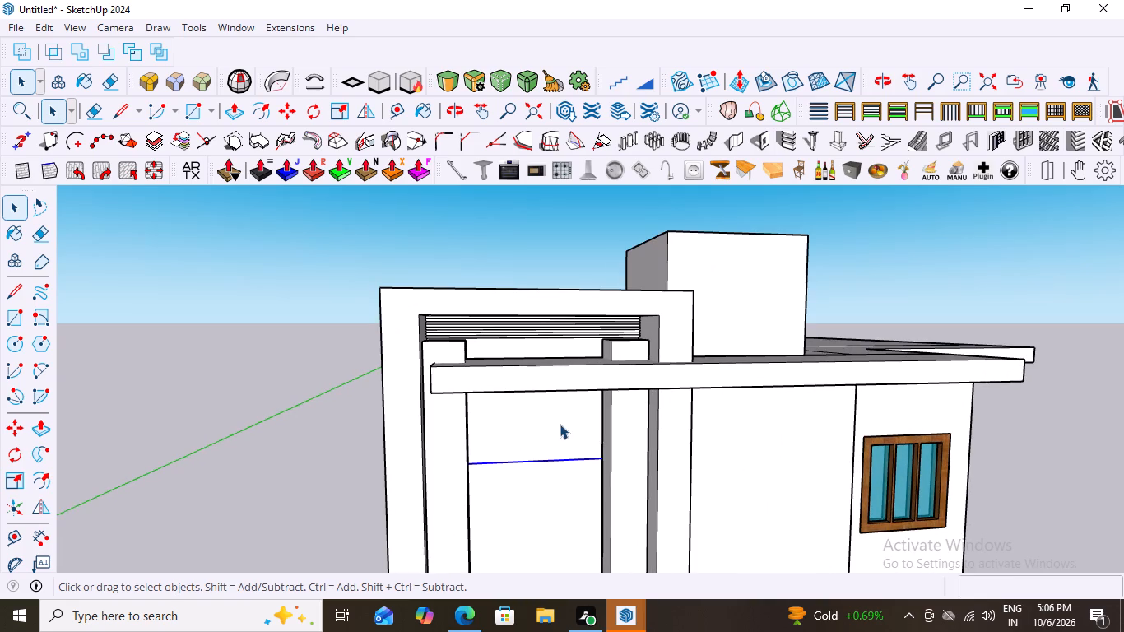
double_click(560, 424)
right_click(560, 424)
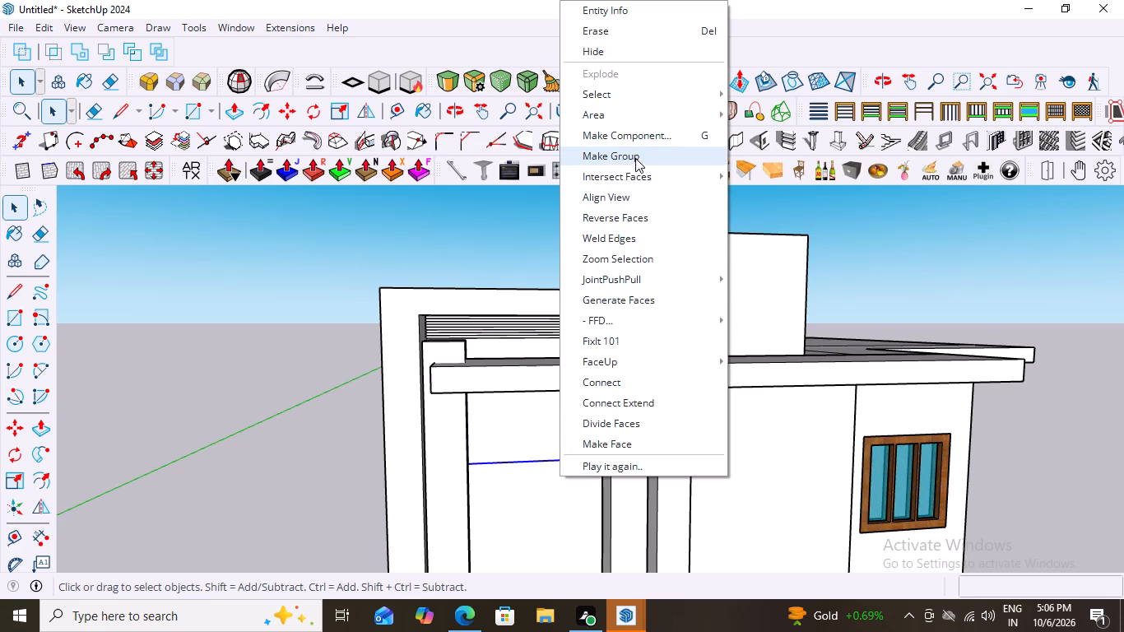
click(635, 159)
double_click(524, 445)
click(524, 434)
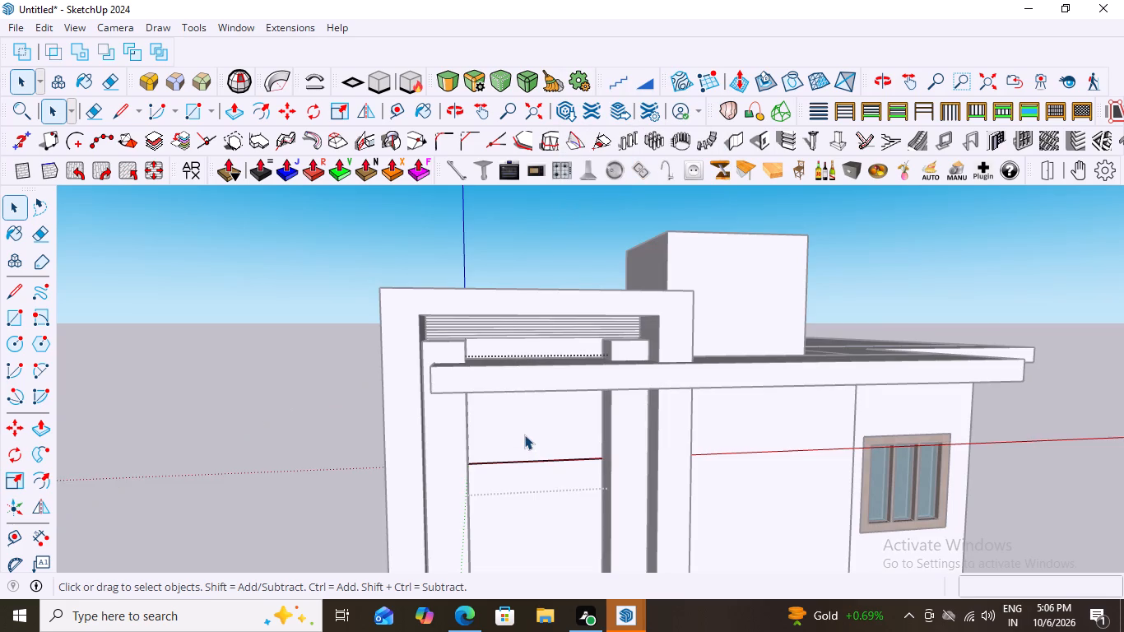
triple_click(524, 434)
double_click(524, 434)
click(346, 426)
Open the rectangle's group, extrude its face 0.5" into a thin panel, and leave the group.
triple_click(513, 423)
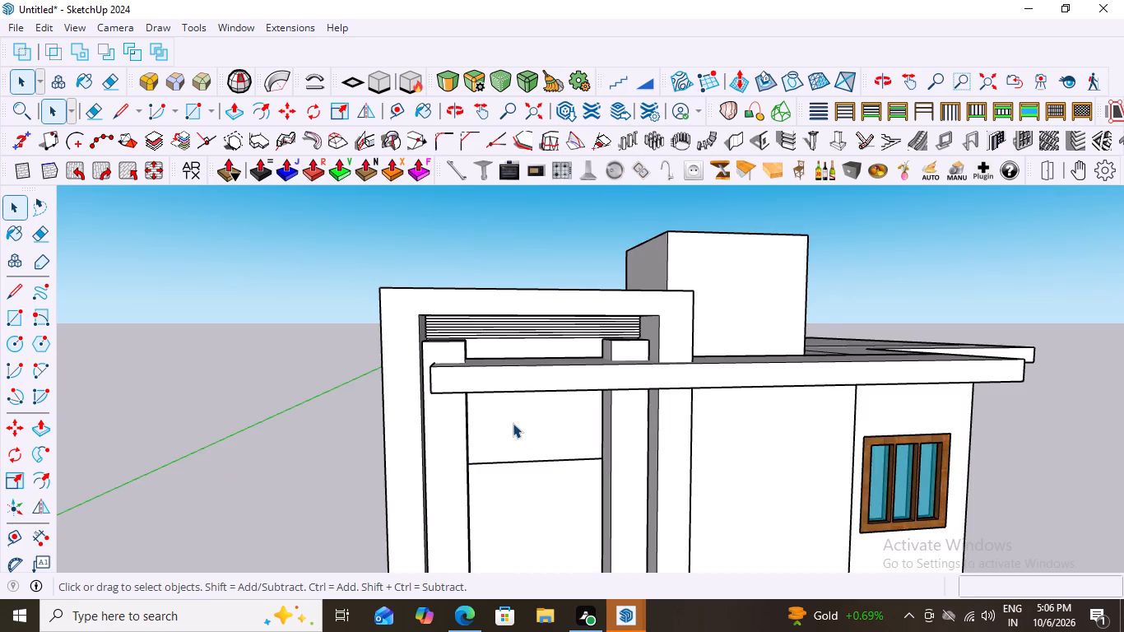
triple_click(511, 423)
scroll(550, 454, up, 6)
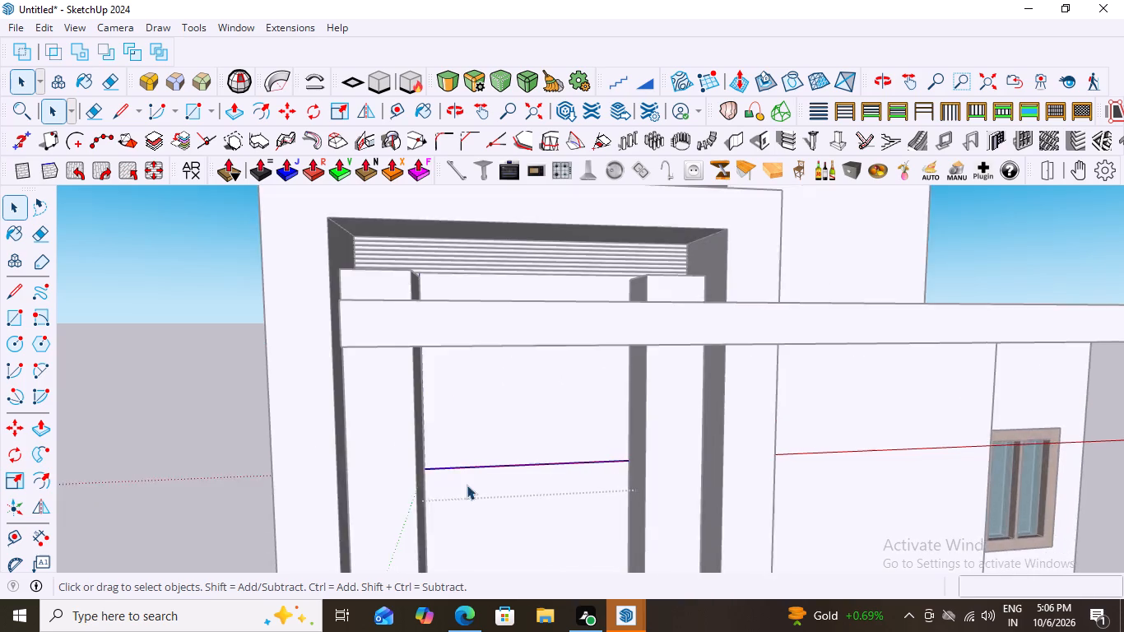
scroll(467, 485, up, 2)
click(547, 410)
click(539, 410)
triple_click(539, 410)
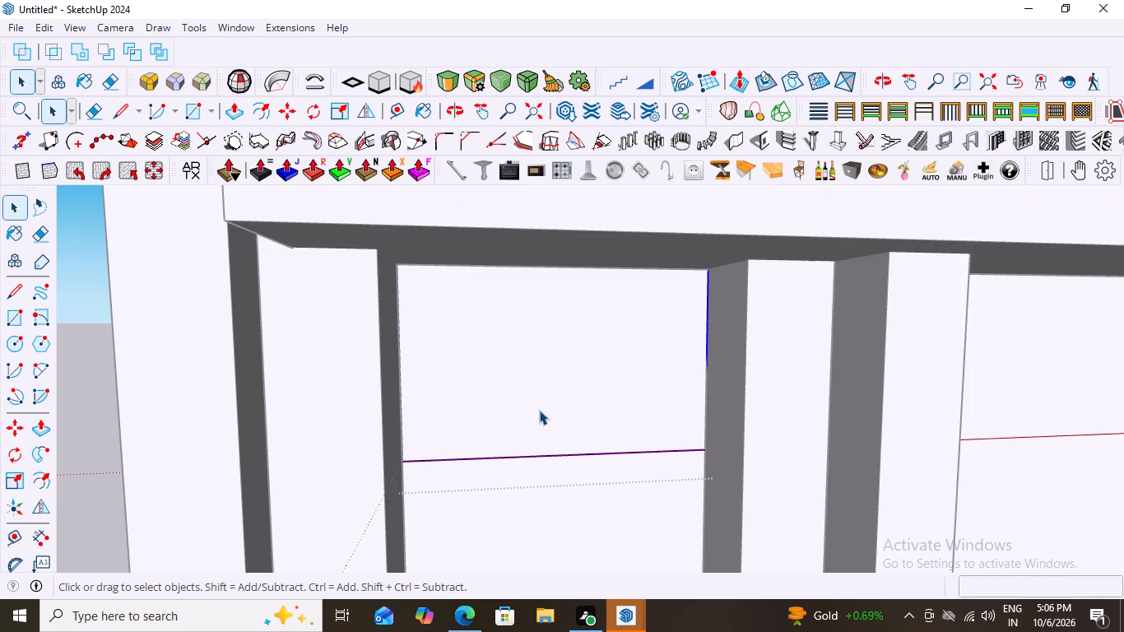
key(p)
click(539, 410)
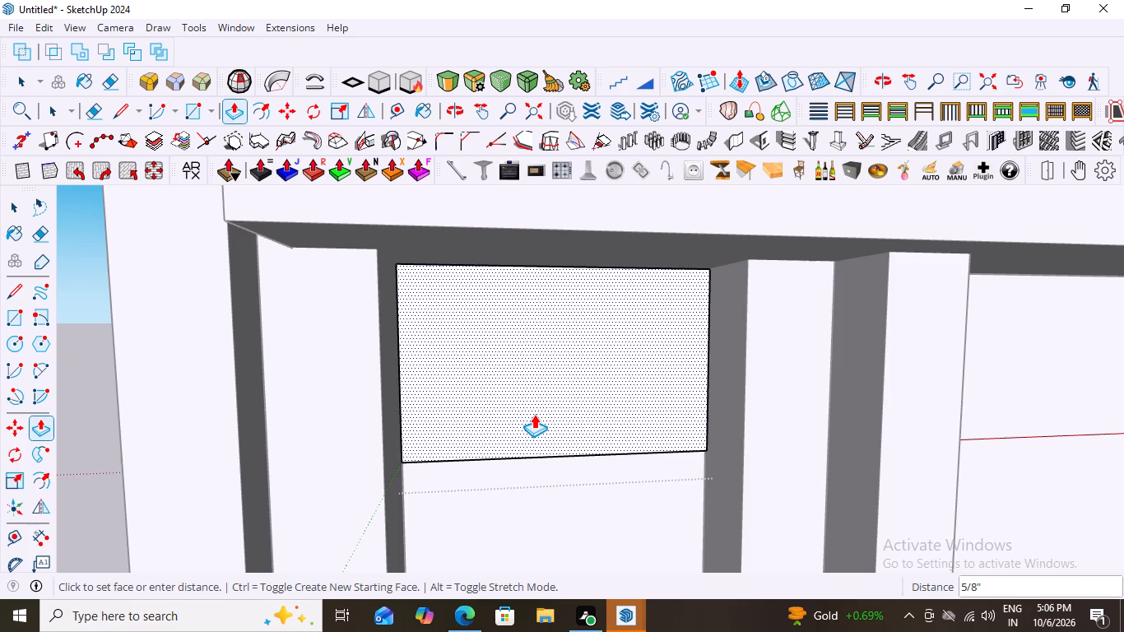
key(1)
key(BackSpace)
key(period)
key(5)
key(shift+quotedbl)
key(Return)
scroll(420, 397, down, 9)
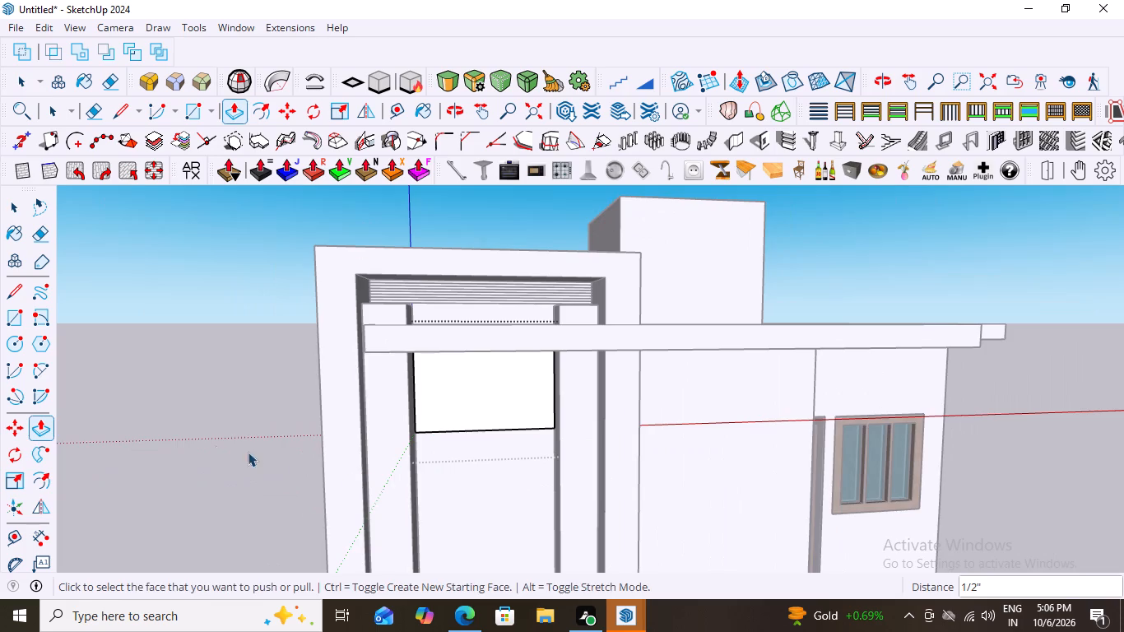
key(space)
click(211, 444)
Examine the thin panel between the frame columns from below and from the side, along with the slab above.
scroll(478, 404, up, 6)
middle_drag(427, 396, 436, 276)
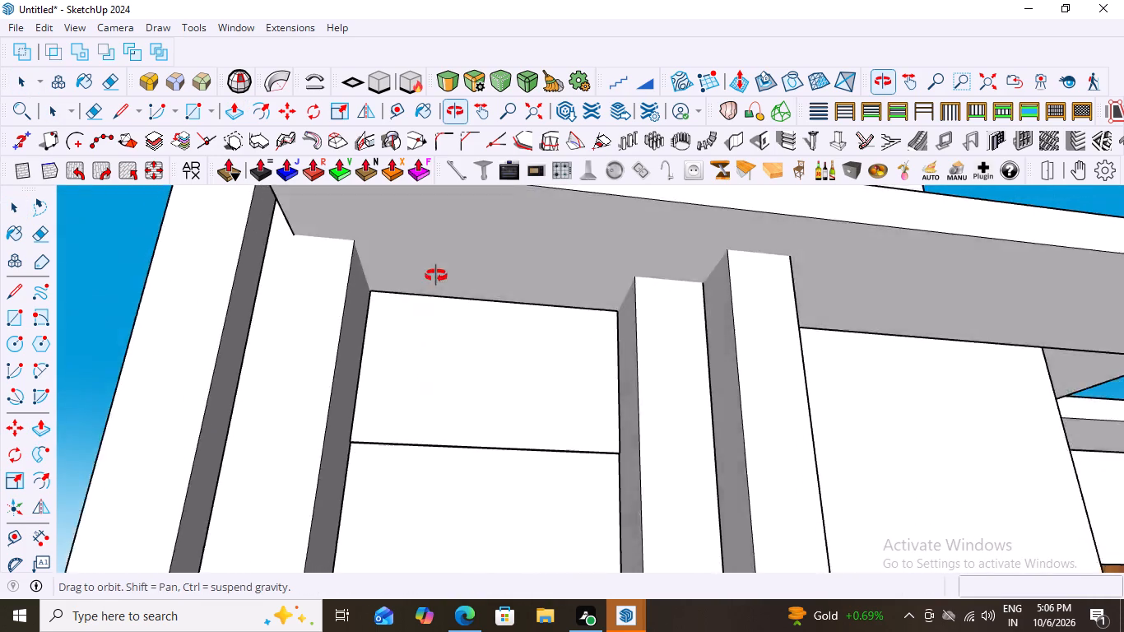
middle_drag(436, 276, 573, 230)
middle_drag(484, 381, 424, 472)
scroll(411, 509, down, 3)
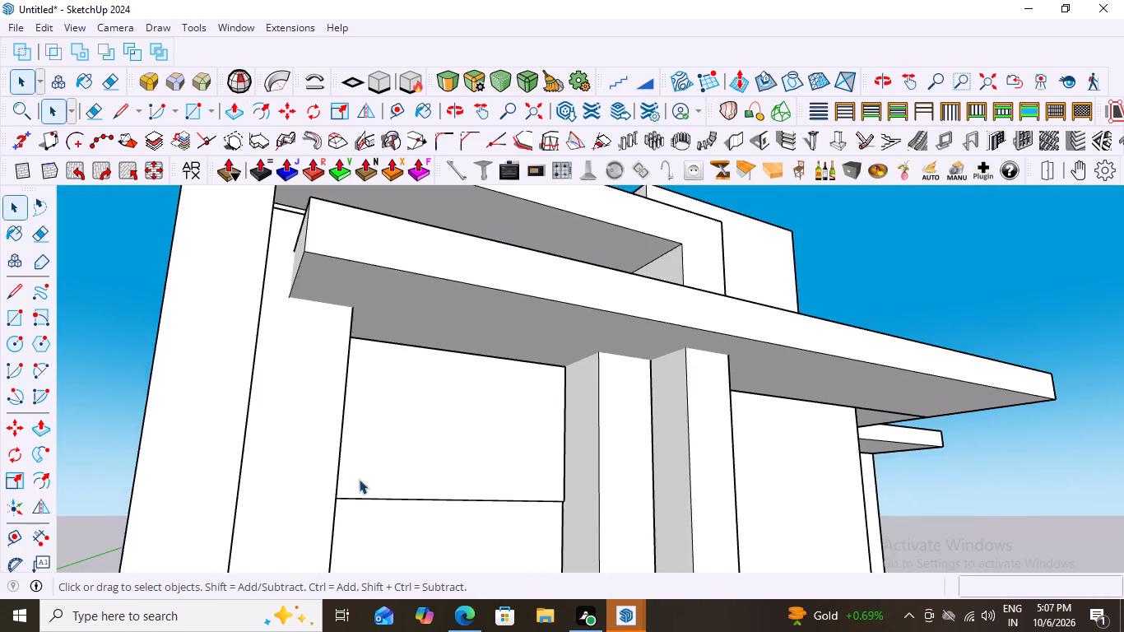
scroll(359, 479, down, 4)
middle_drag(409, 486, 390, 516)
scroll(416, 518, up, 3)
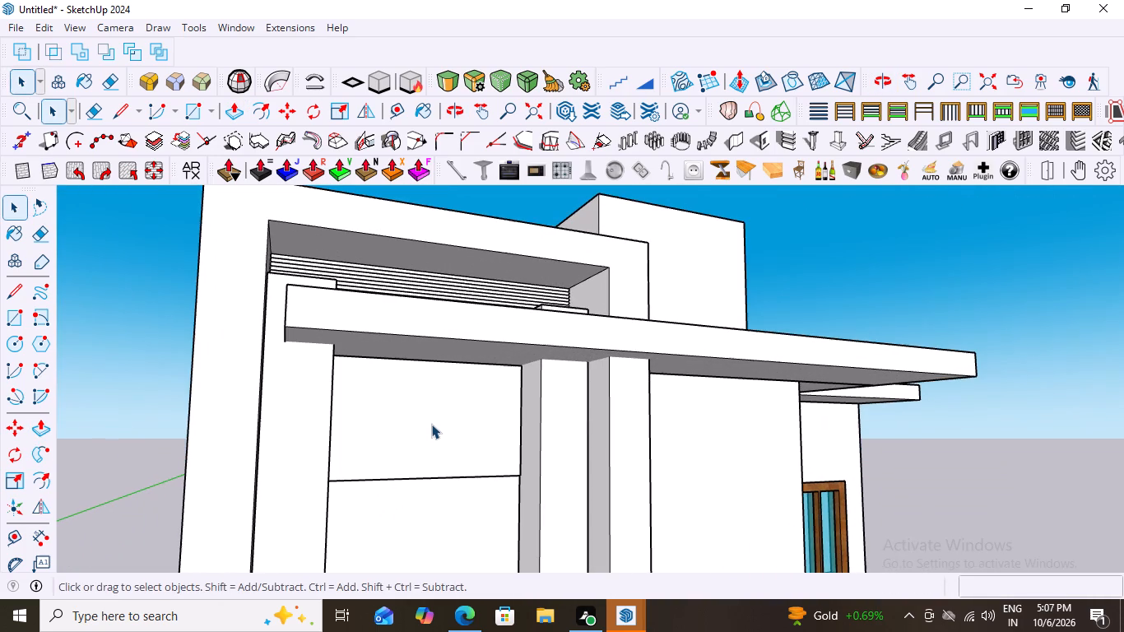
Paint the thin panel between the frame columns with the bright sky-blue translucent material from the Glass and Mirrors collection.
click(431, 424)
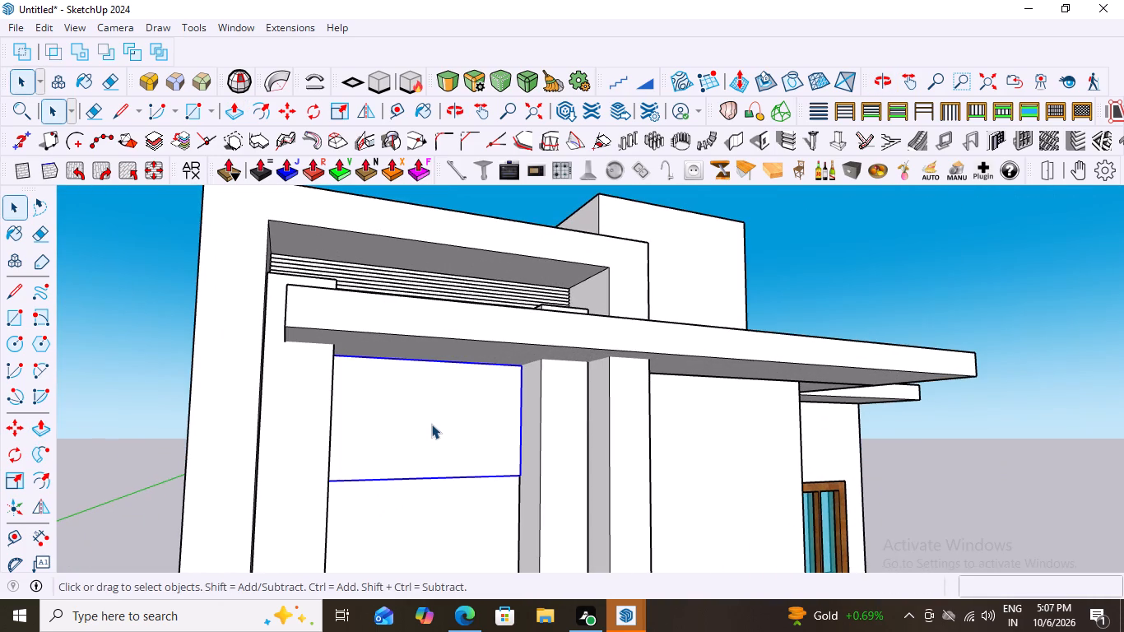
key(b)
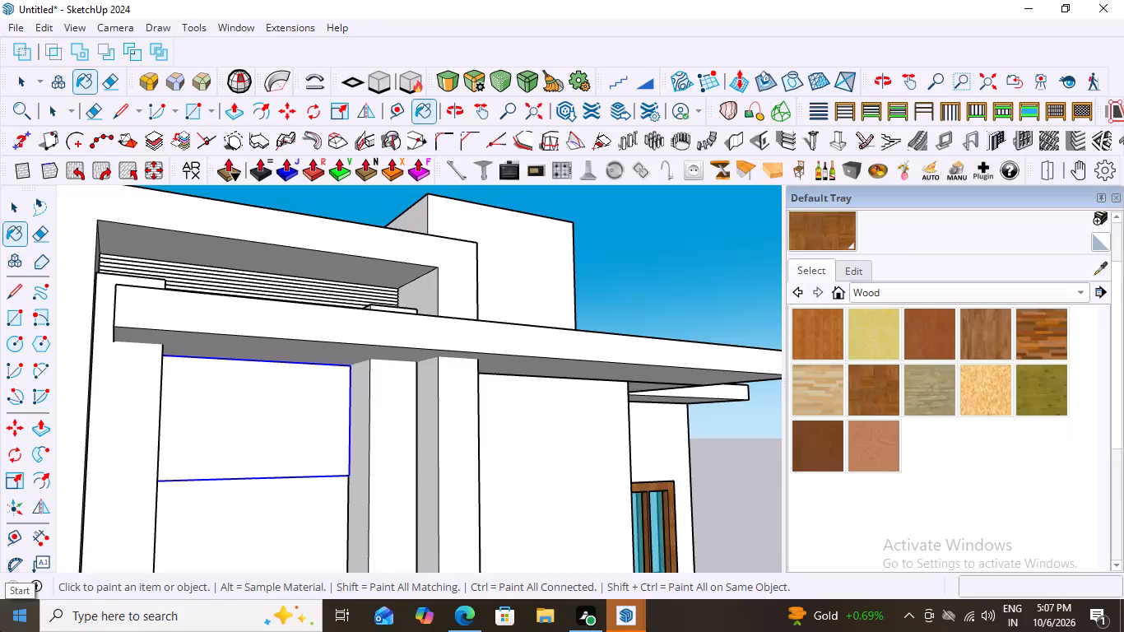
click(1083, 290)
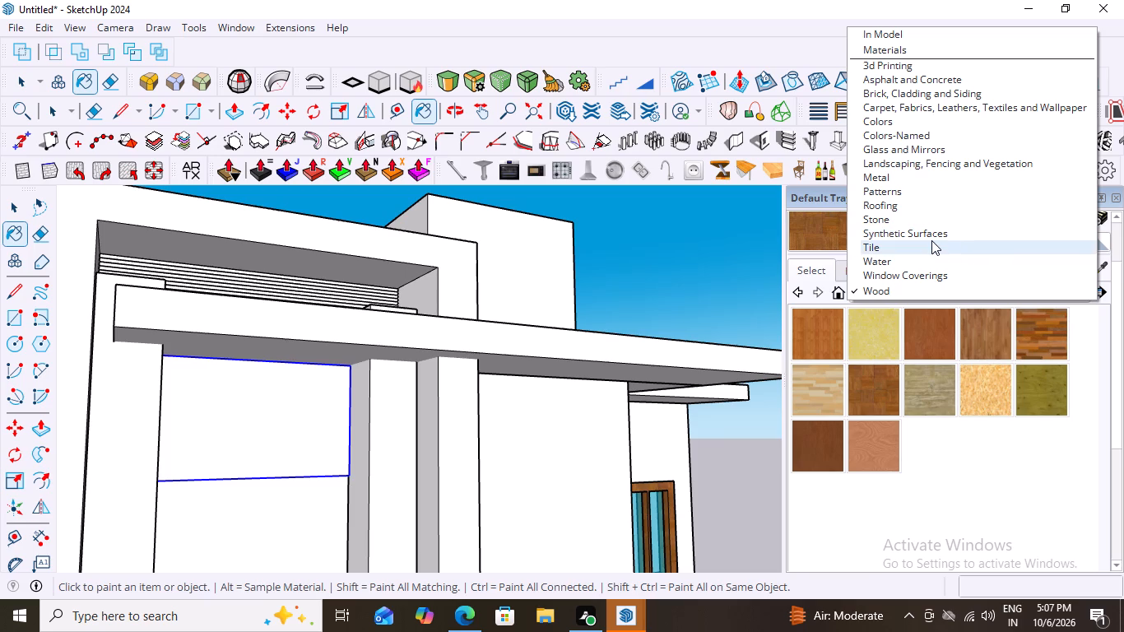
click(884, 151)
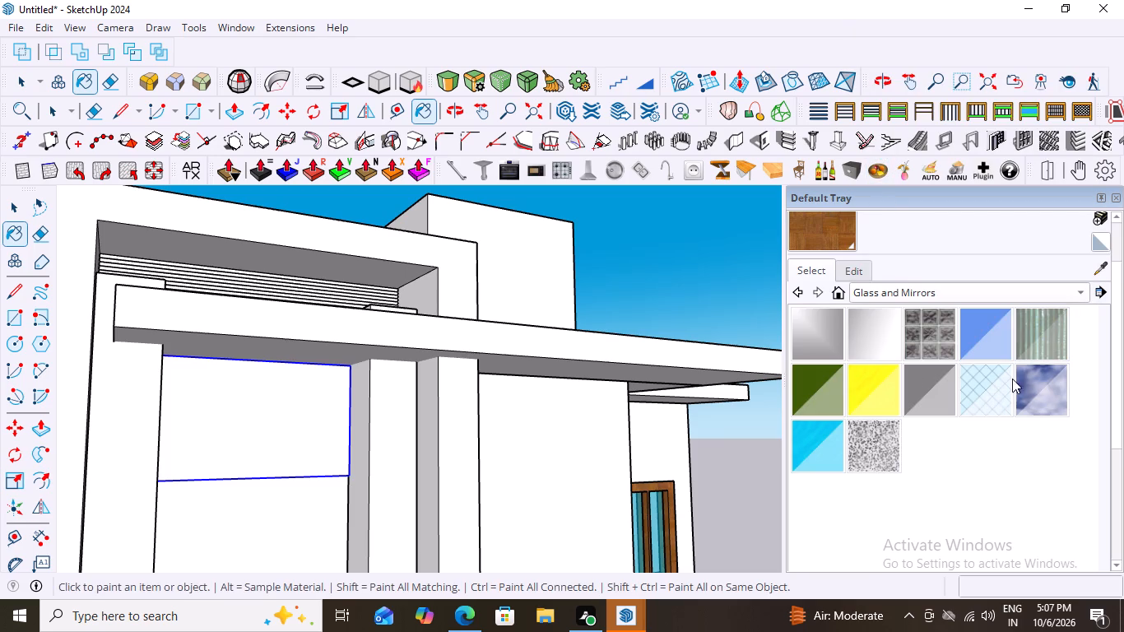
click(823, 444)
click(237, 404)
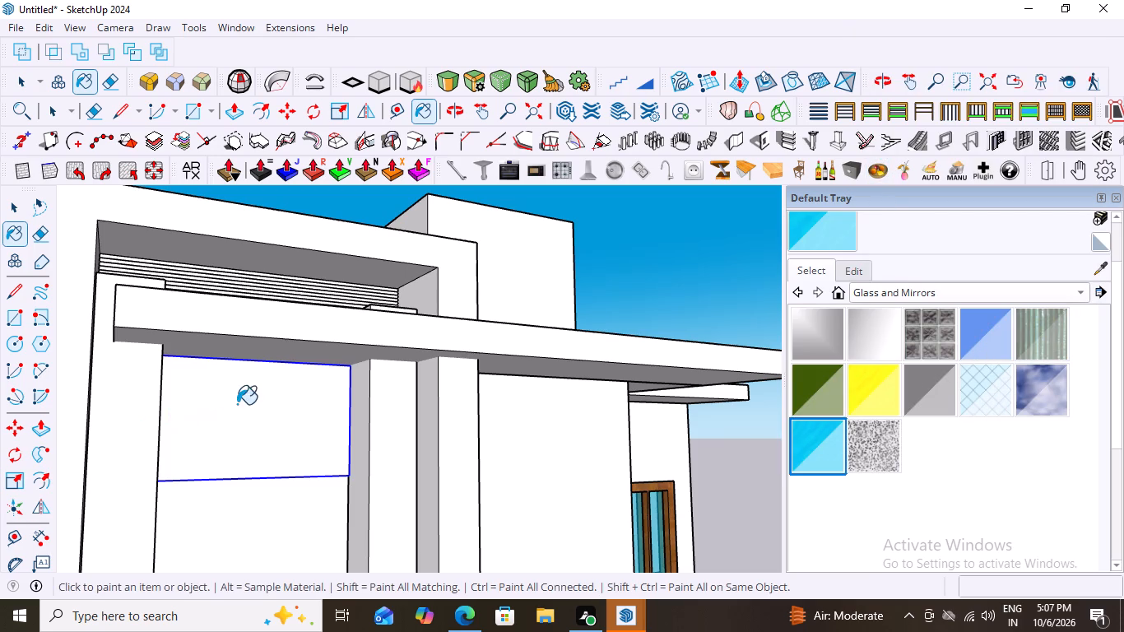
Repaint the thin panel between the frame columns with the grey translucent glass from the Glass and Mirrors collection, and deselect it.
scroll(334, 407, down, 6)
middle_drag(300, 431, 334, 460)
middle_drag(351, 440, 288, 472)
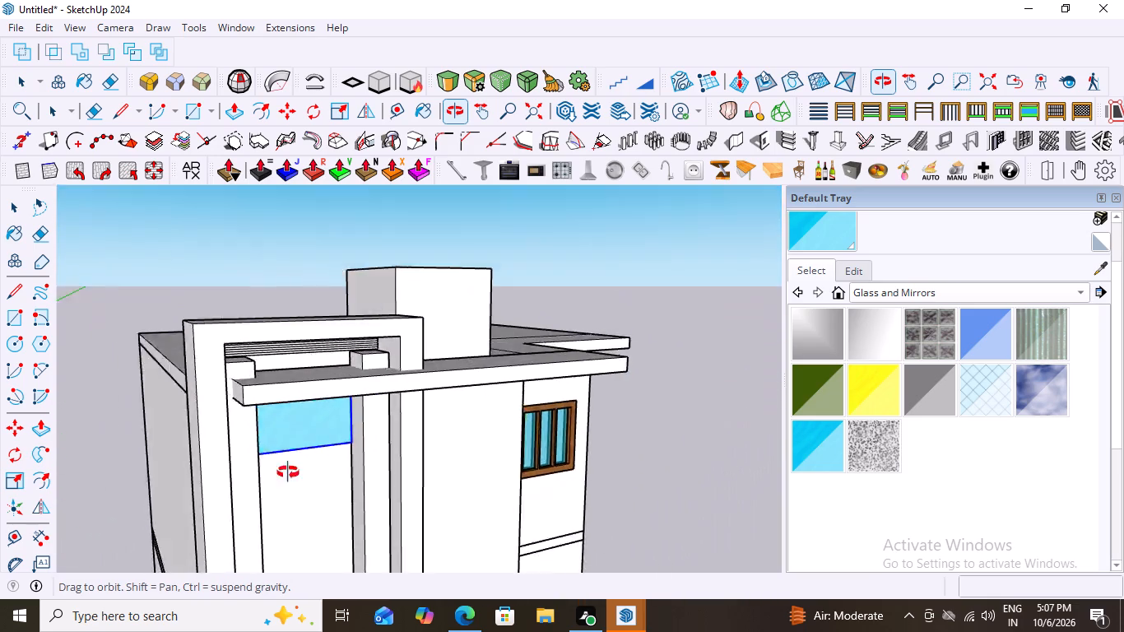
middle_drag(288, 472, 236, 452)
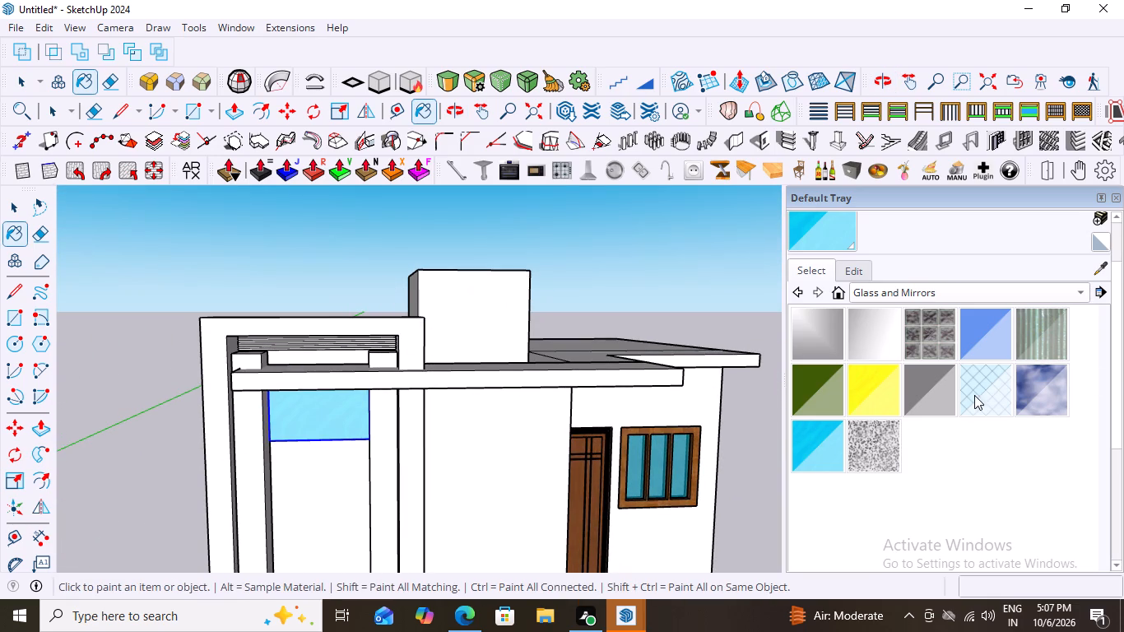
click(923, 394)
click(315, 426)
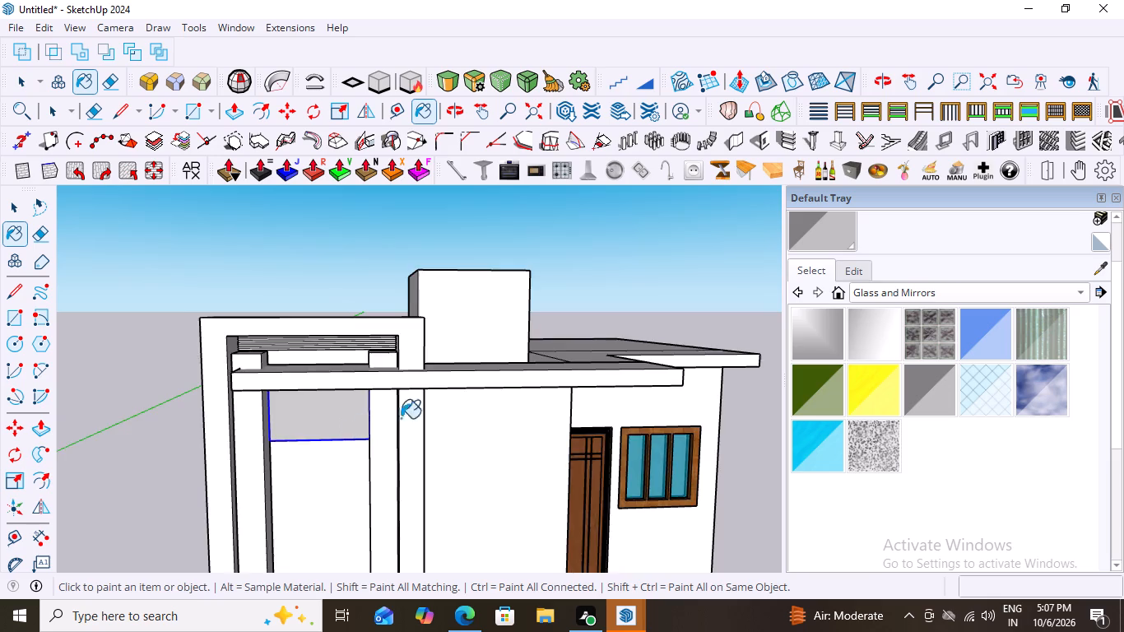
scroll(401, 418, down, 5)
middle_drag(356, 449, 467, 392)
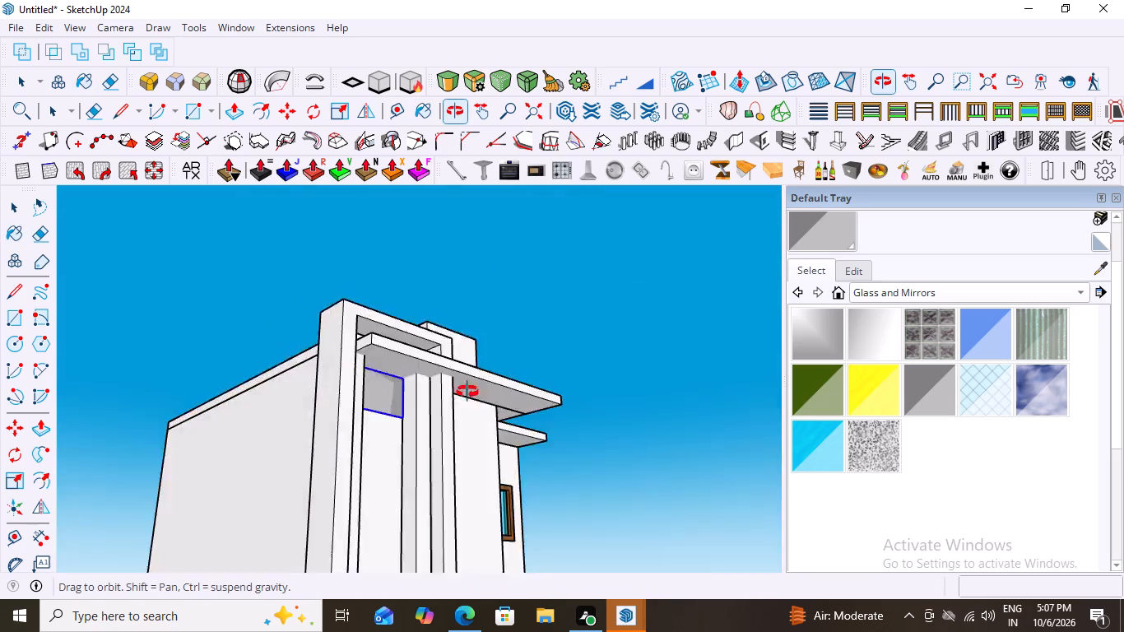
middle_drag(467, 392, 365, 441)
key(space)
drag(569, 313, 577, 316)
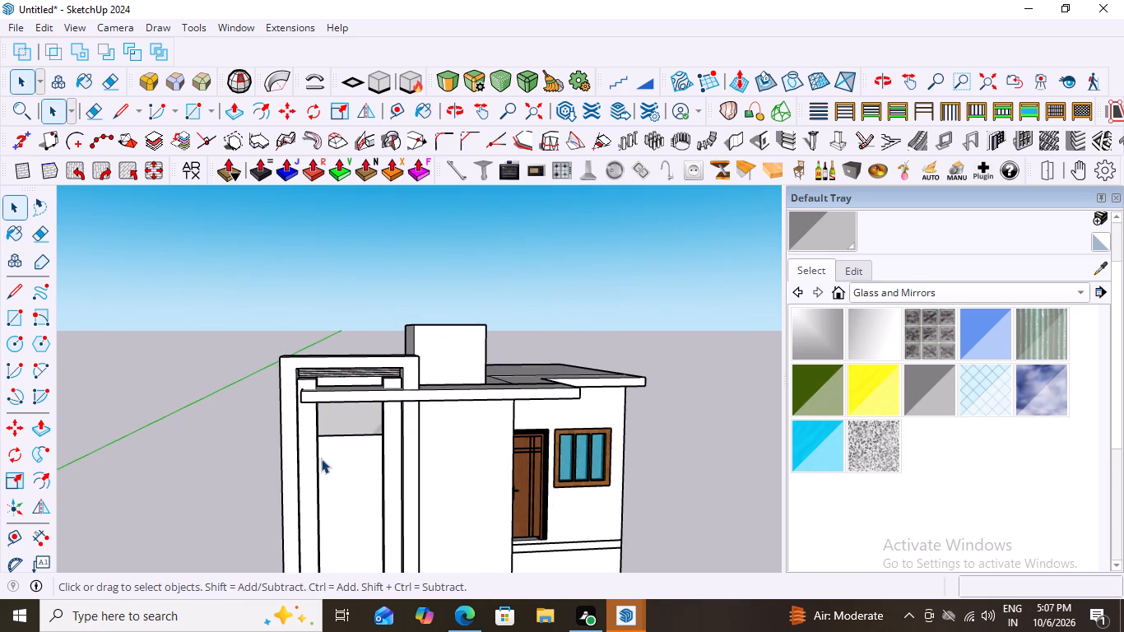
Examine the painted panel between the frame columns from below and from the front.
scroll(320, 459, down, 3)
middle_drag(378, 455, 363, 345)
scroll(362, 346, up, 1)
scroll(348, 424, up, 9)
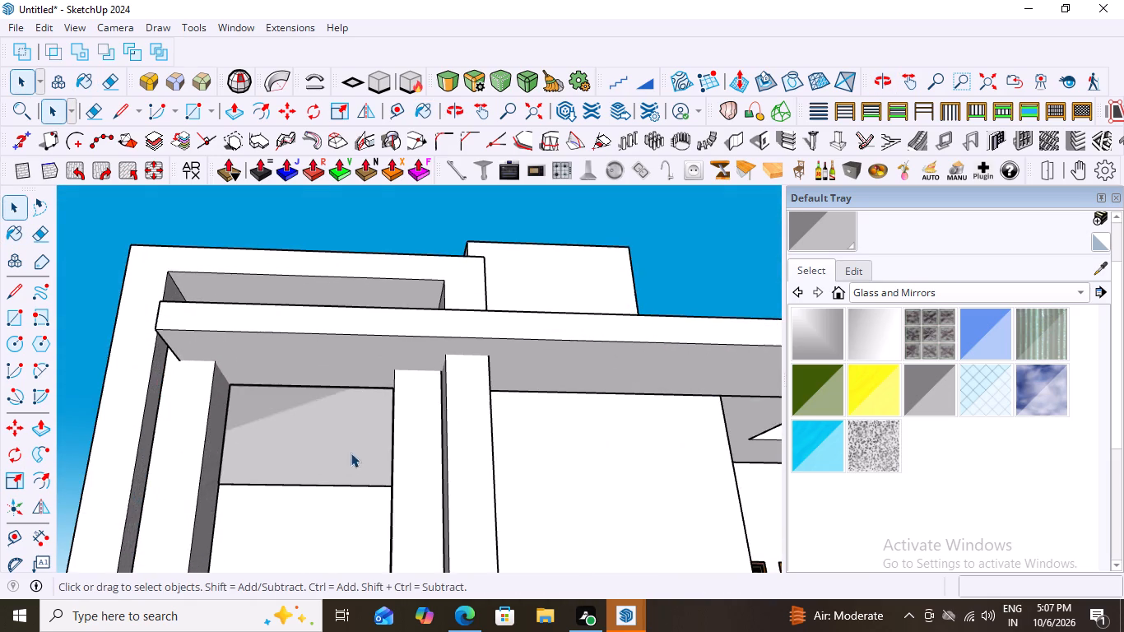
scroll(405, 377, down, 6)
scroll(331, 462, up, 3)
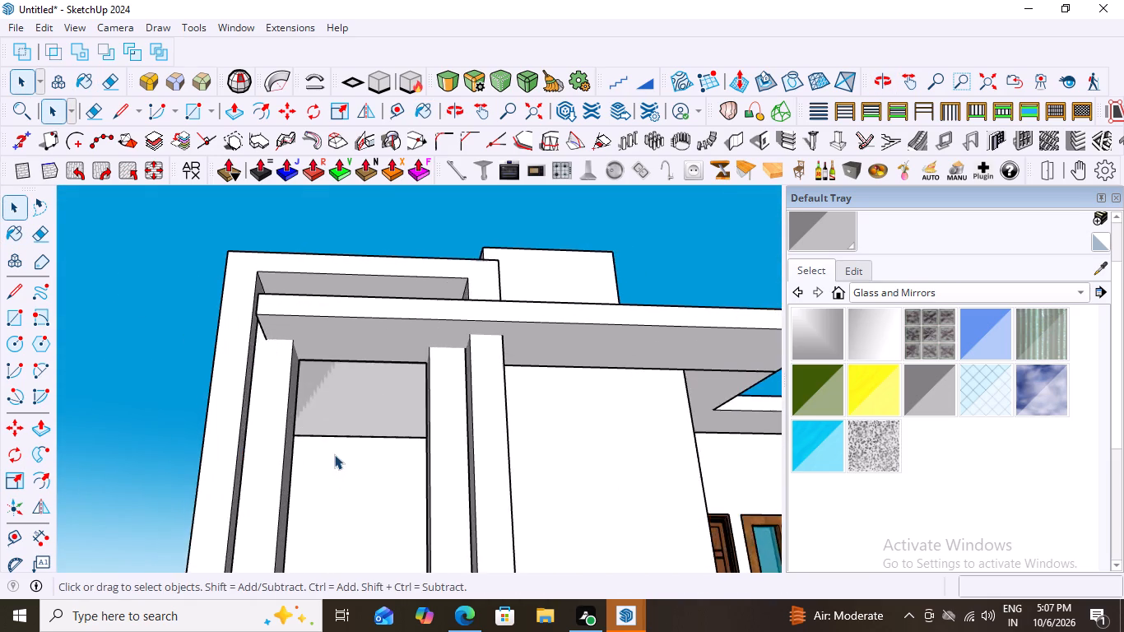
scroll(335, 451, up, 3)
scroll(375, 513, down, 2)
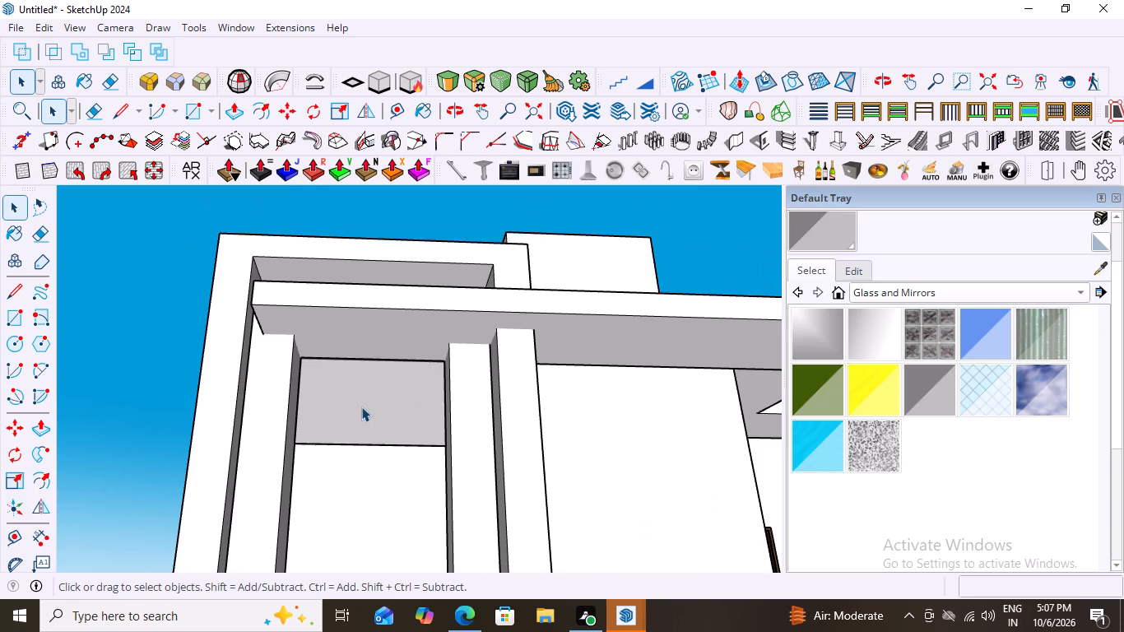
middle_drag(372, 404, 373, 500)
scroll(351, 458, up, 3)
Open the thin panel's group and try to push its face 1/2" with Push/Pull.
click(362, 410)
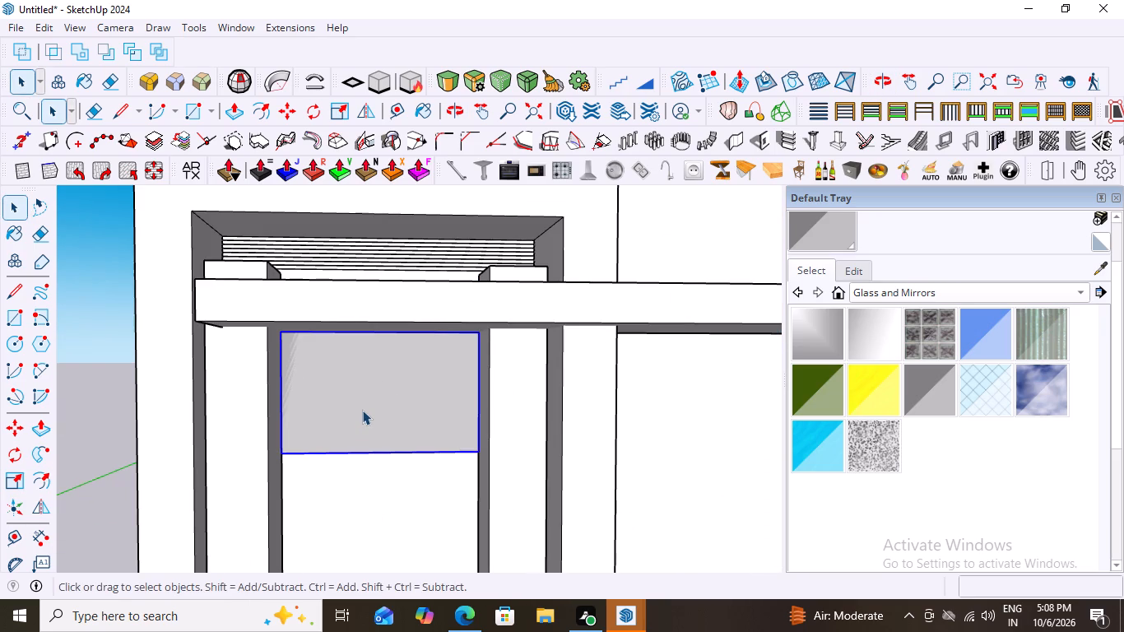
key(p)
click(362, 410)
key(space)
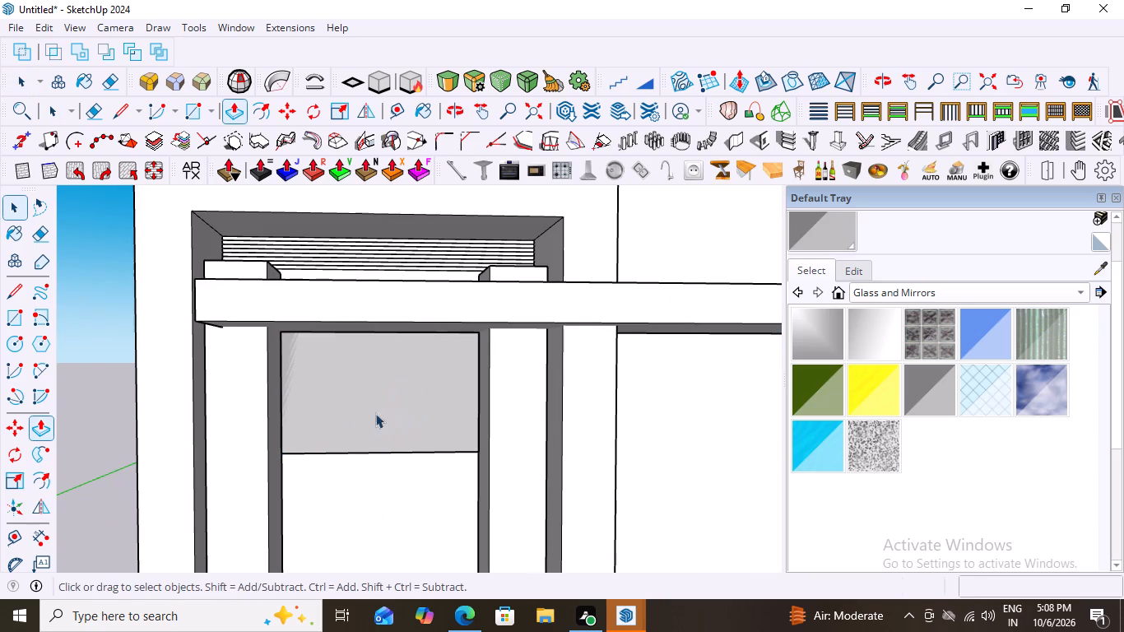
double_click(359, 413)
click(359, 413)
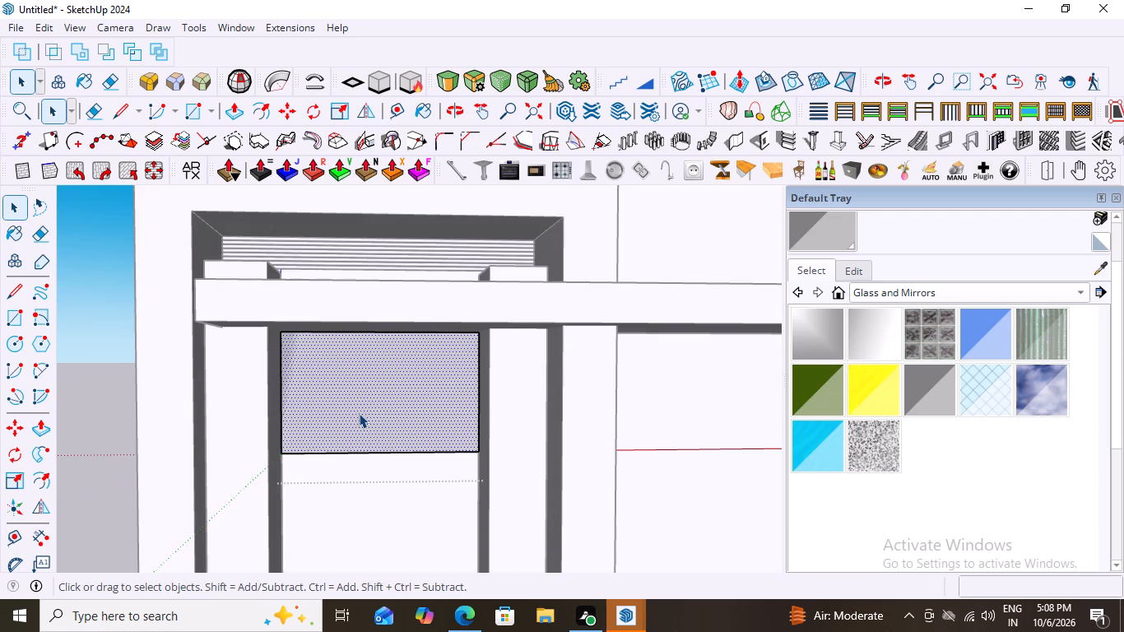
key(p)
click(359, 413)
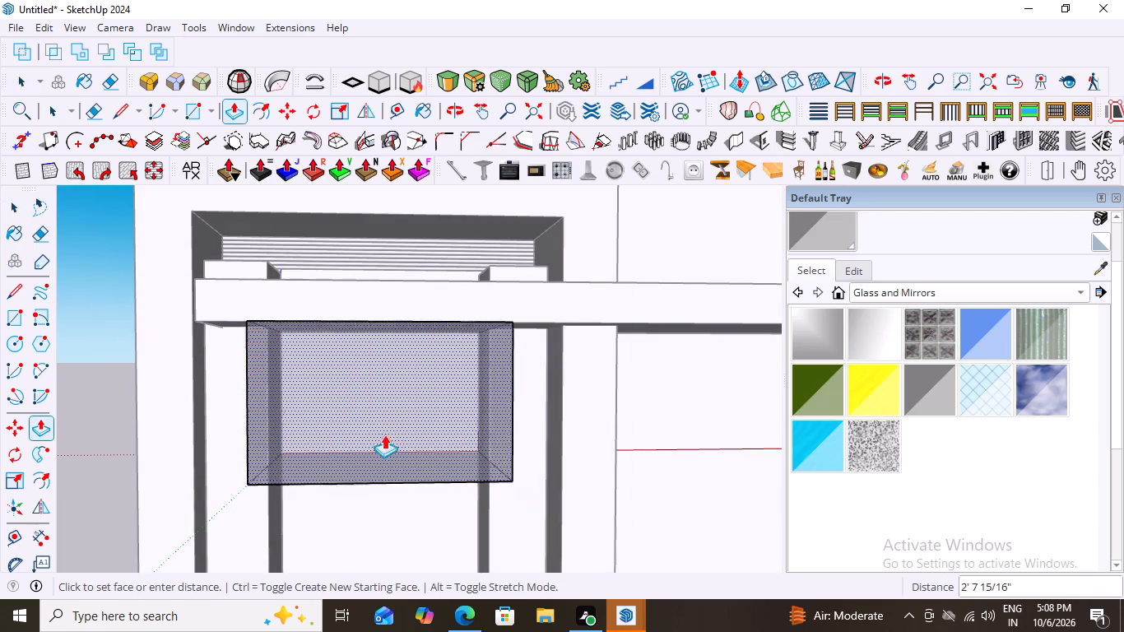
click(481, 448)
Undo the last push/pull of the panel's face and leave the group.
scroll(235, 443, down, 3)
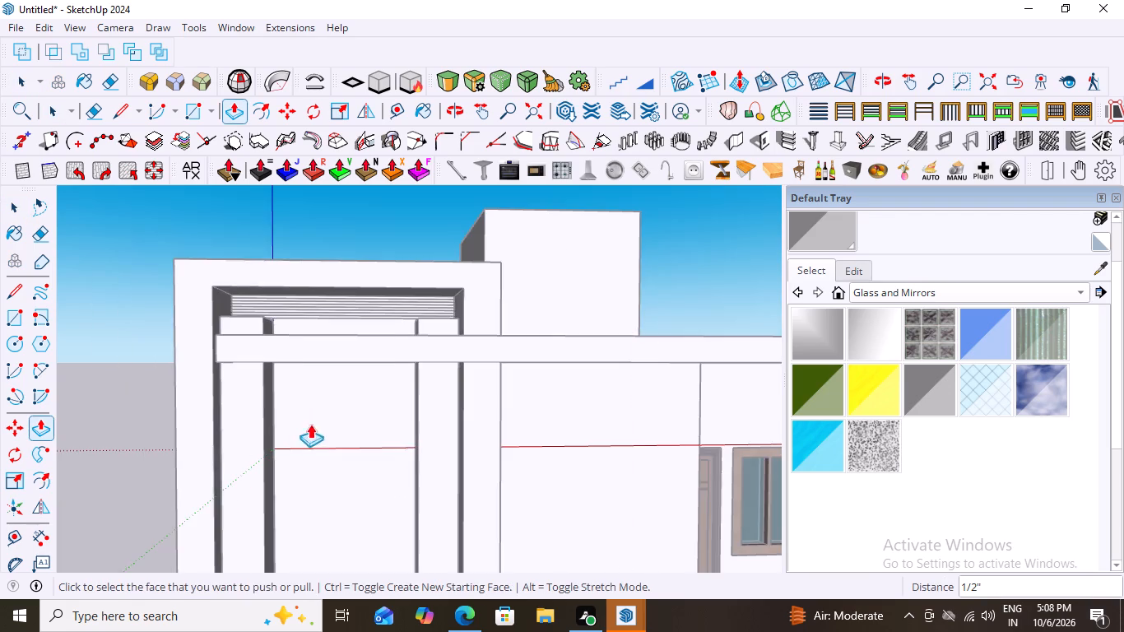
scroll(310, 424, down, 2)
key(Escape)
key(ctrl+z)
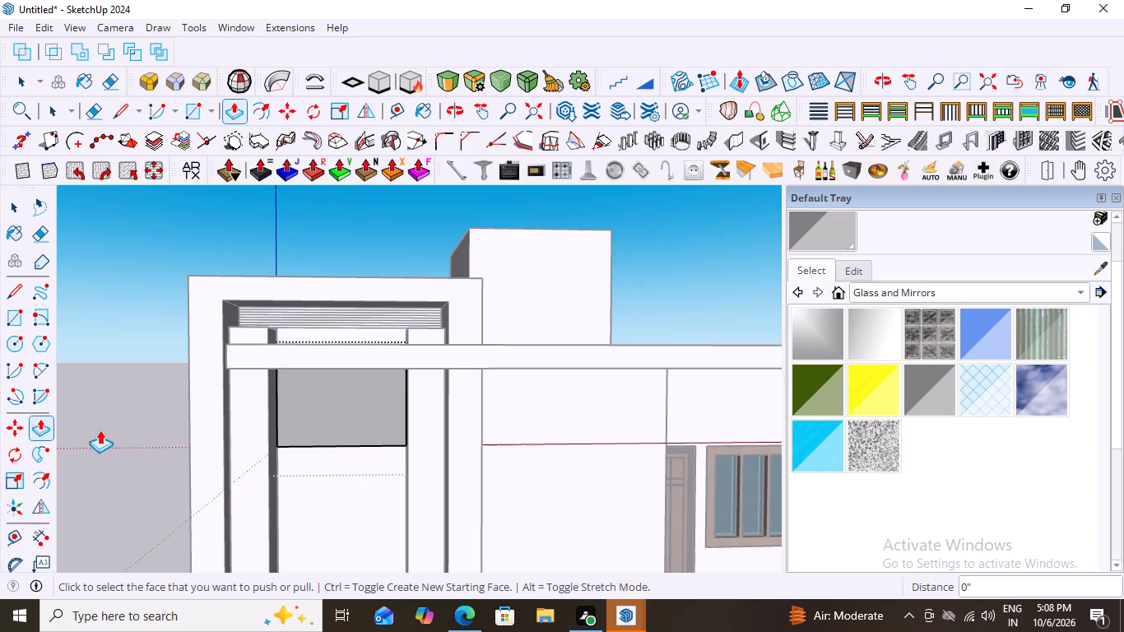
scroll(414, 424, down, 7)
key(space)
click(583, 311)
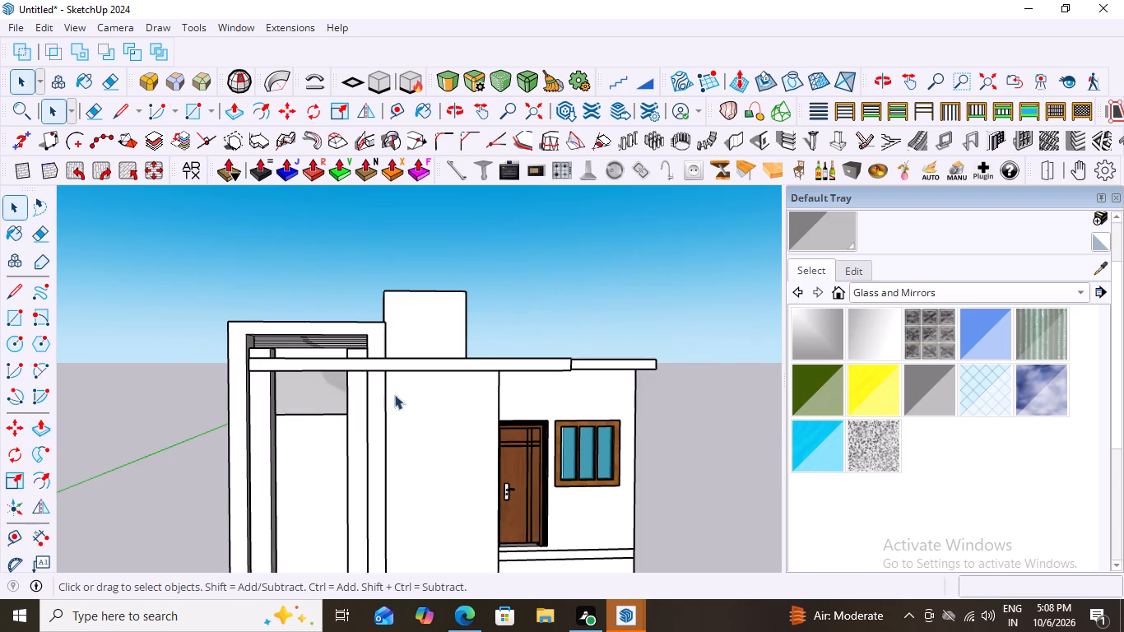
Hide the Default Tray to give the model view the full window width.
scroll(272, 371, down, 5)
middle_drag(304, 399, 247, 298)
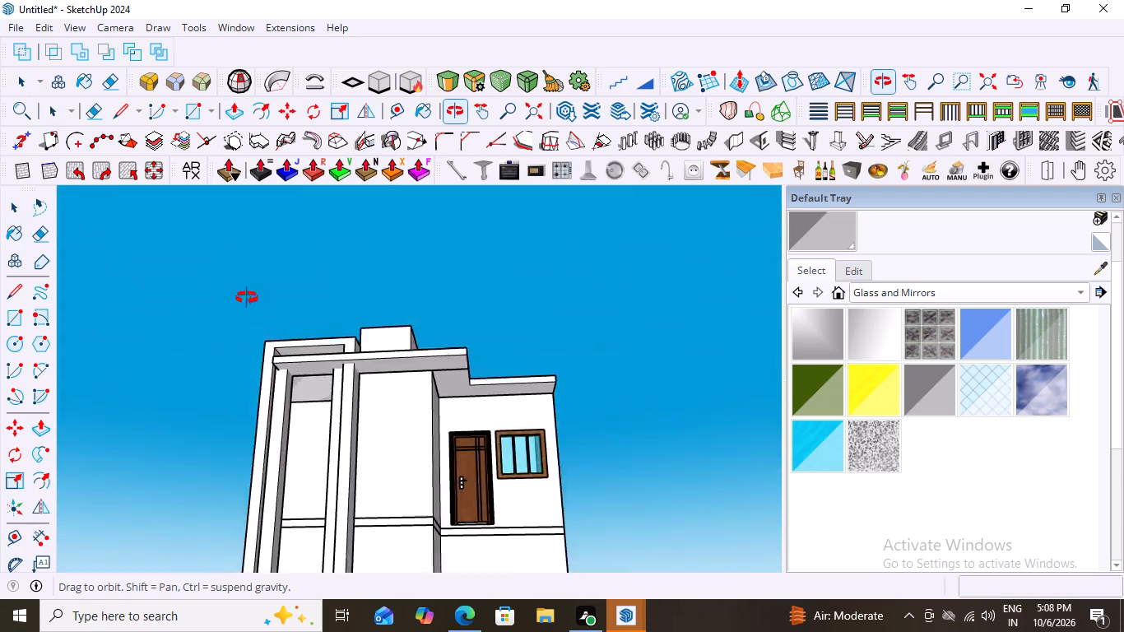
middle_drag(247, 298, 326, 402)
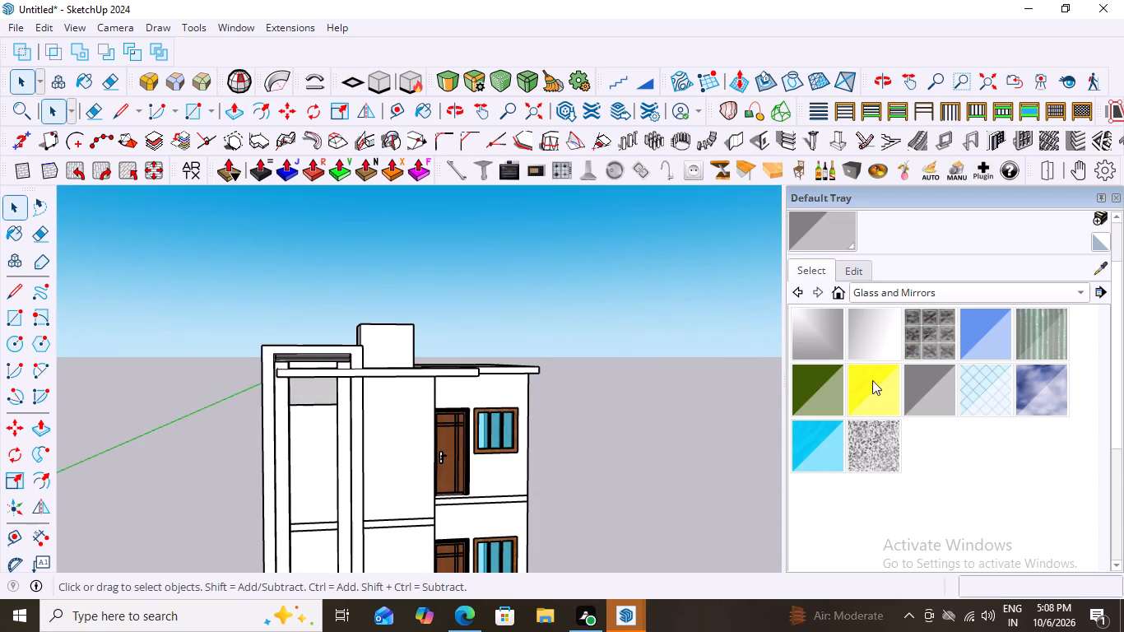
click(221, 22)
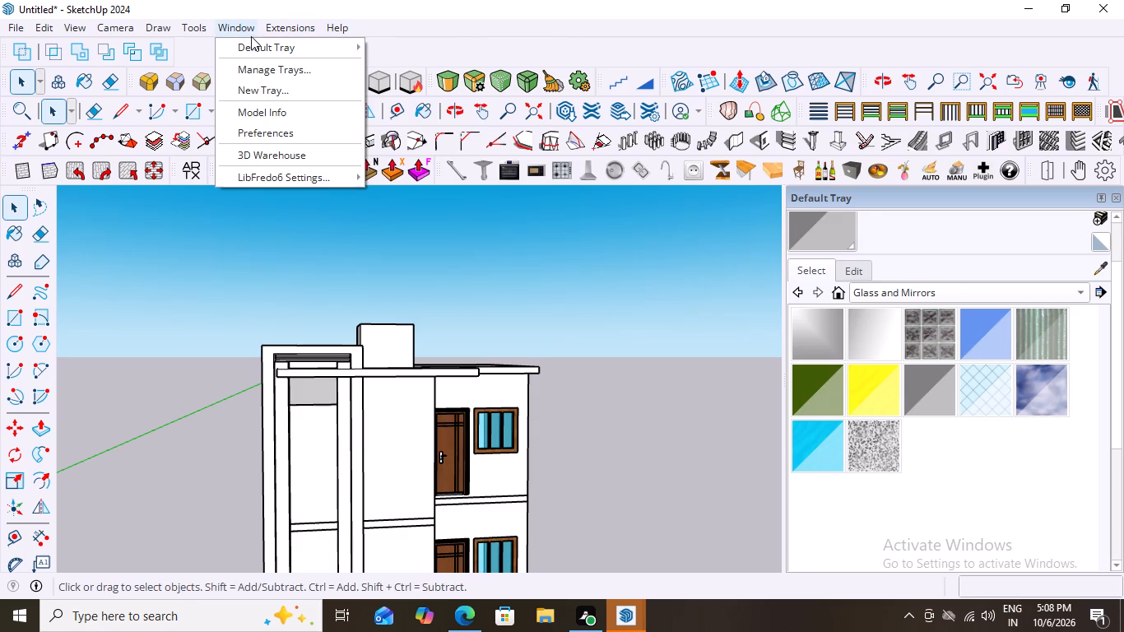
click(419, 51)
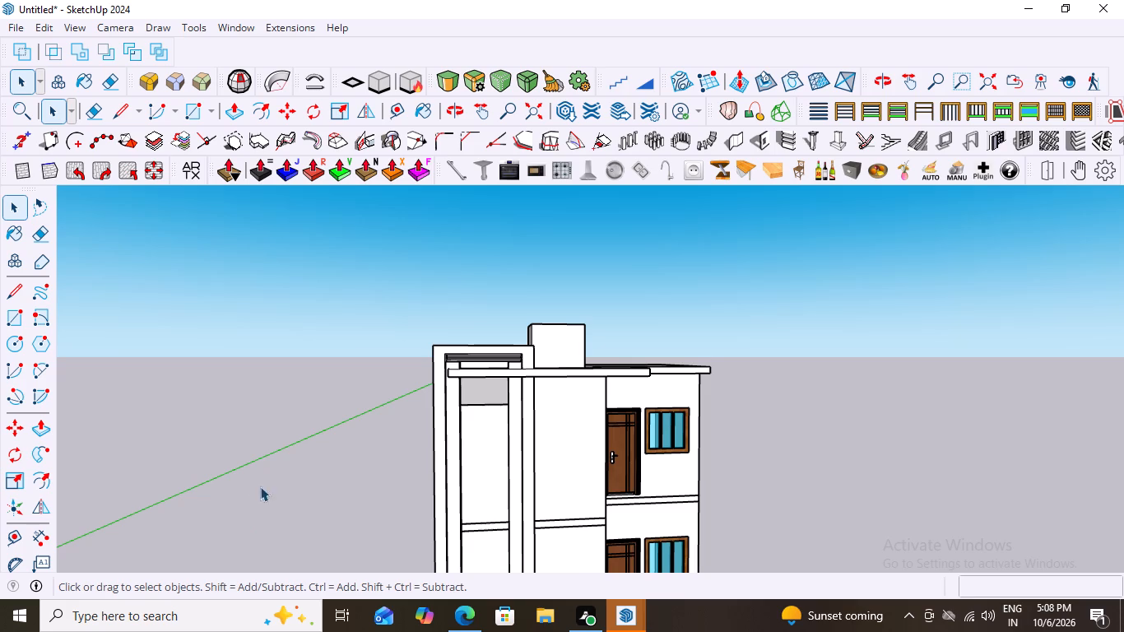
Examine the grey glass panel, the frame columns and the projecting slab from above, below, the front and the side.
scroll(477, 351, down, 9)
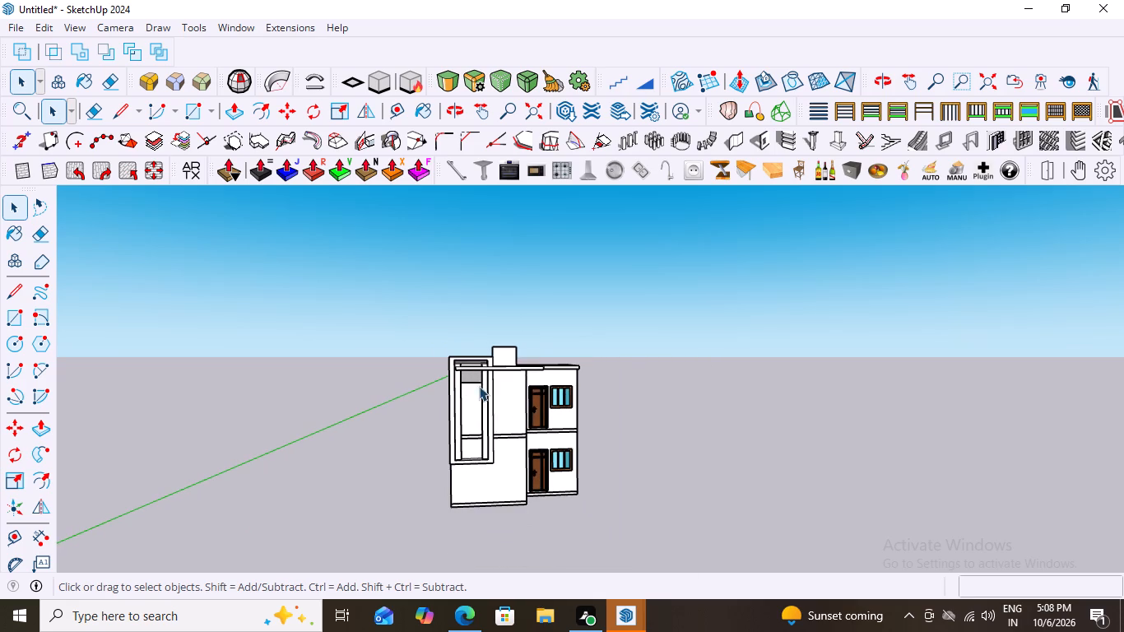
middle_drag(483, 385, 501, 329)
scroll(476, 386, up, 13)
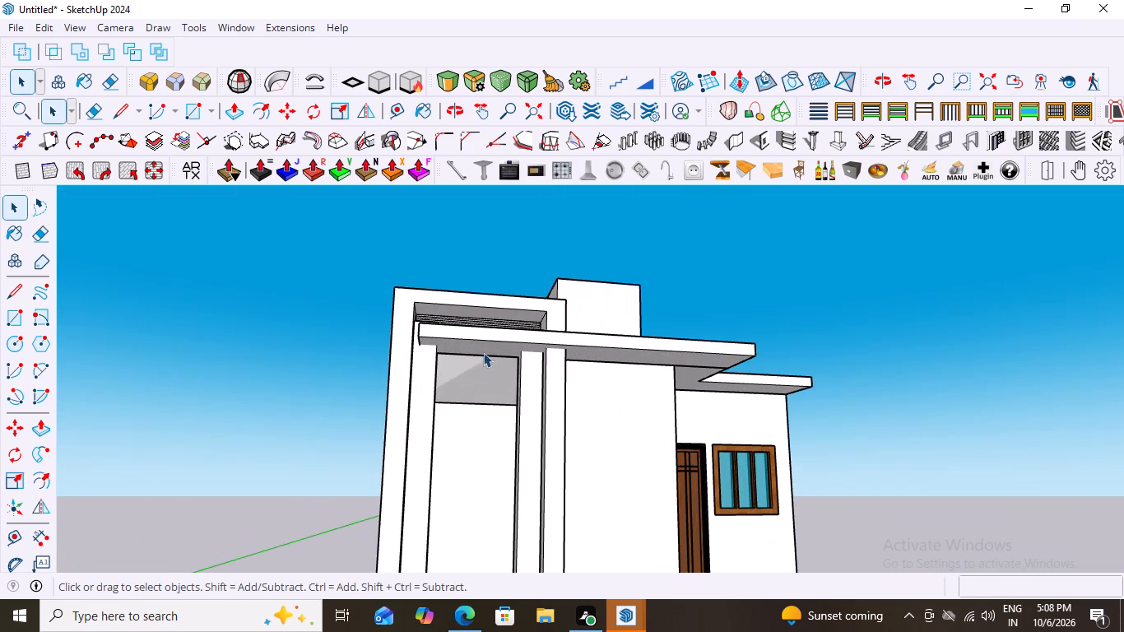
scroll(499, 366, down, 3)
middle_drag(494, 358, 493, 464)
scroll(498, 402, up, 7)
middle_drag(454, 361, 444, 341)
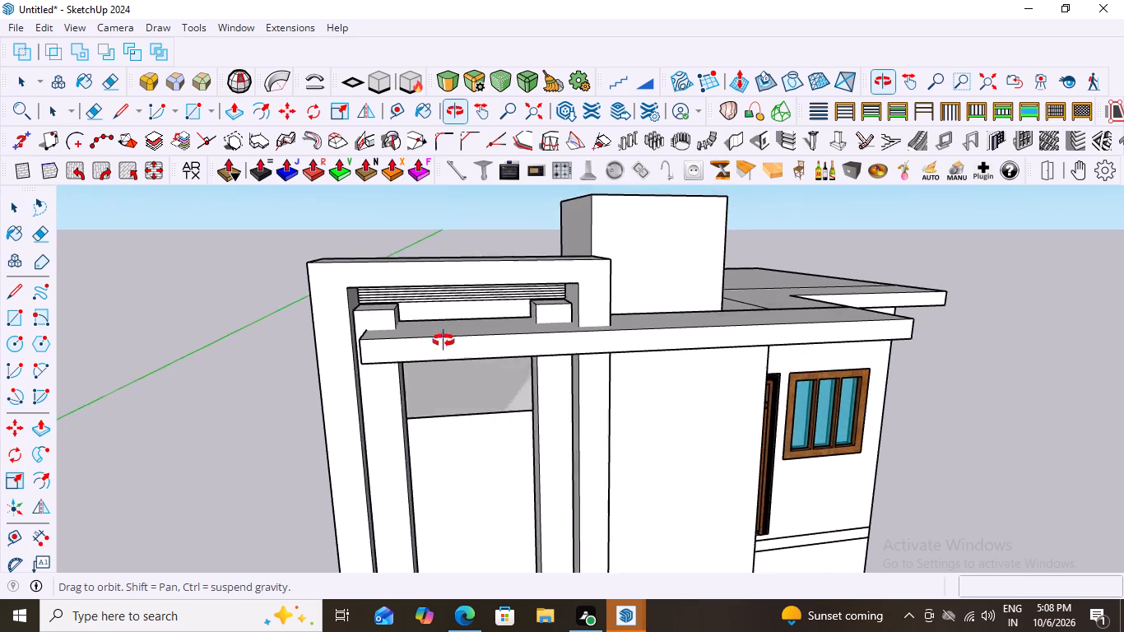
middle_drag(444, 341, 462, 223)
scroll(462, 356, down, 2)
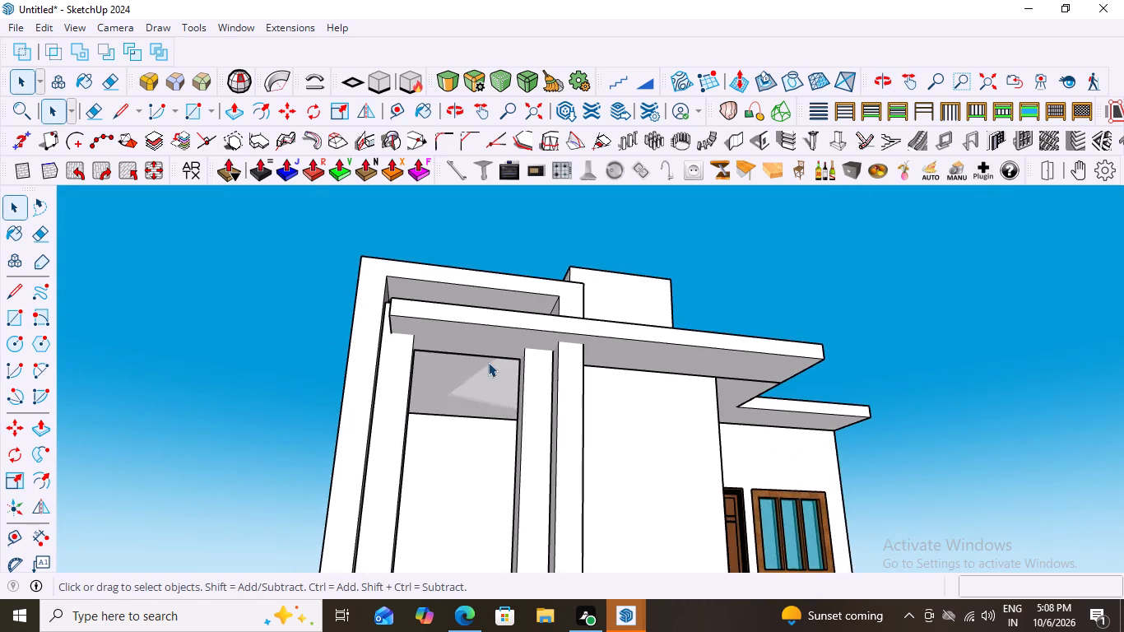
middle_drag(453, 374, 471, 423)
scroll(499, 369, up, 5)
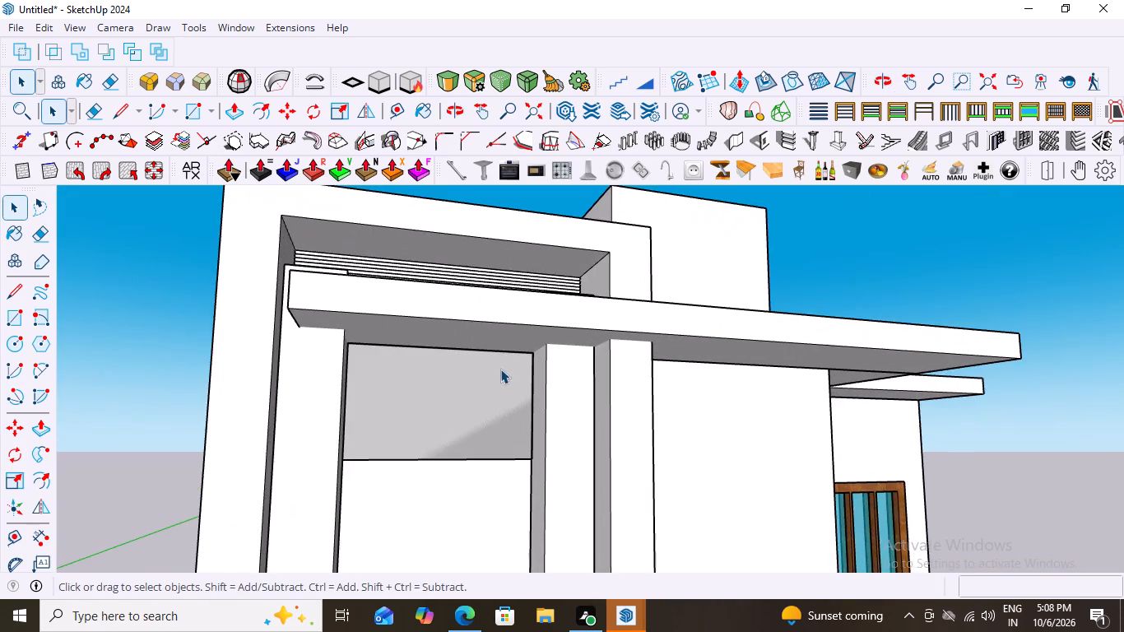
middle_drag(495, 365, 655, 409)
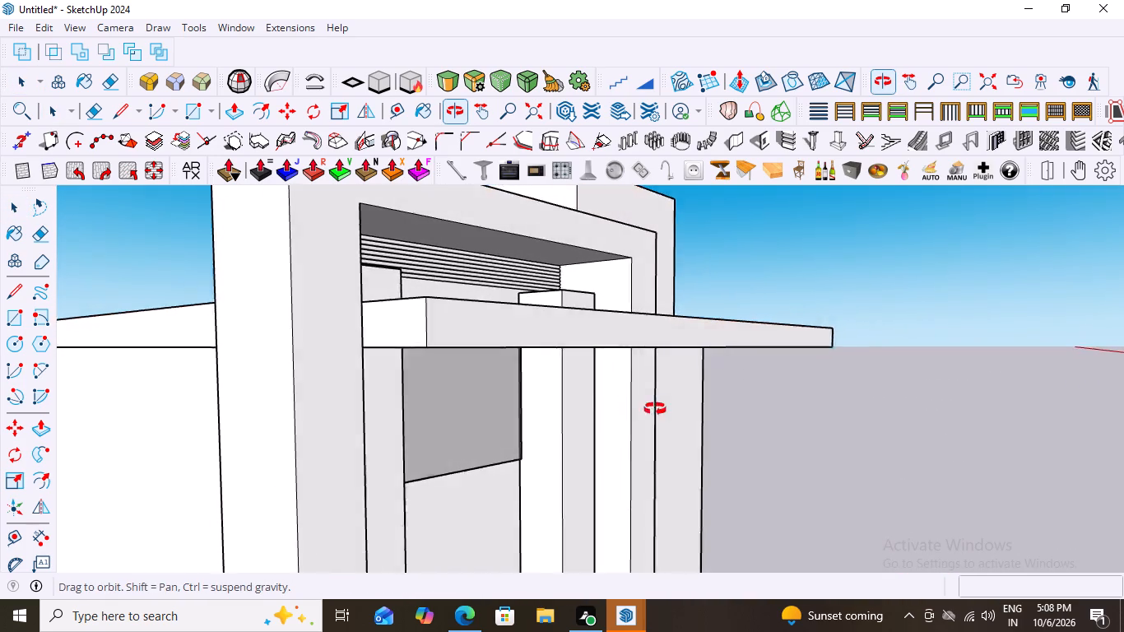
middle_drag(655, 409, 667, 407)
scroll(511, 473, up, 6)
scroll(379, 425, down, 2)
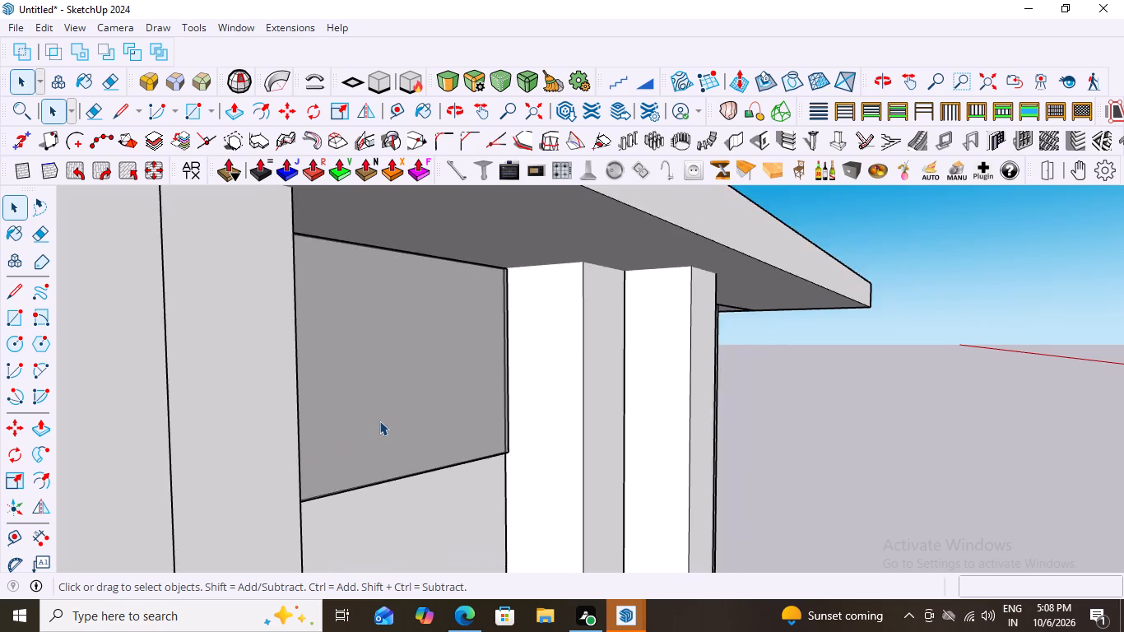
scroll(379, 421, down, 3)
middle_drag(462, 409, 263, 397)
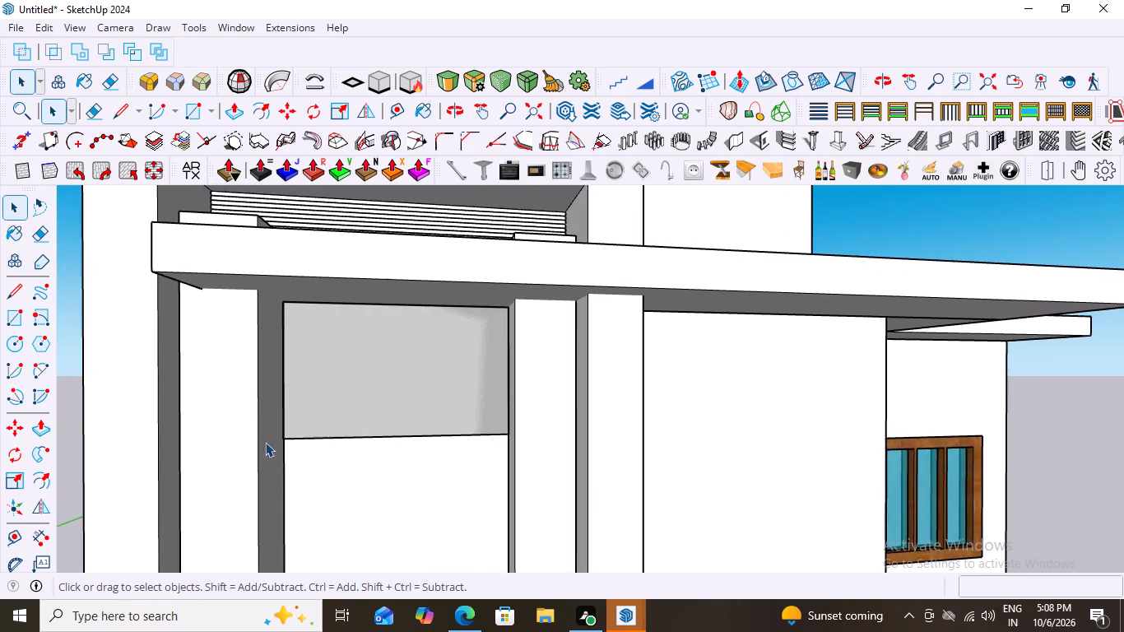
scroll(282, 453, up, 4)
scroll(556, 258, down, 6)
middle_drag(507, 309, 480, 387)
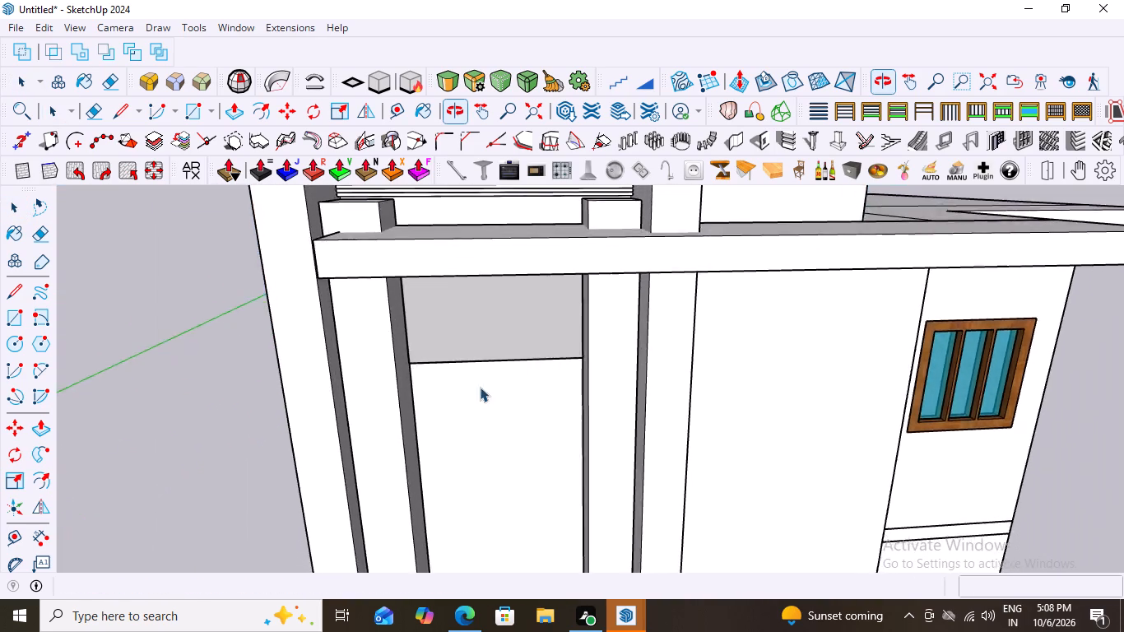
middle_drag(512, 380, 538, 351)
scroll(527, 358, down, 2)
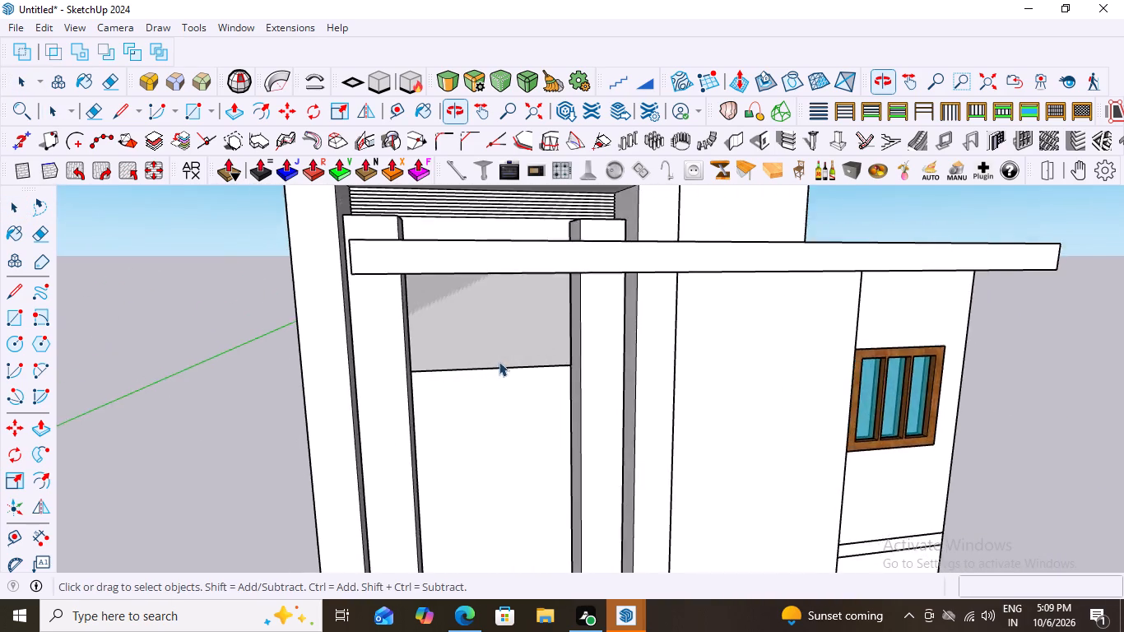
scroll(499, 361, down, 5)
middle_drag(519, 352, 479, 261)
scroll(444, 342, up, 1)
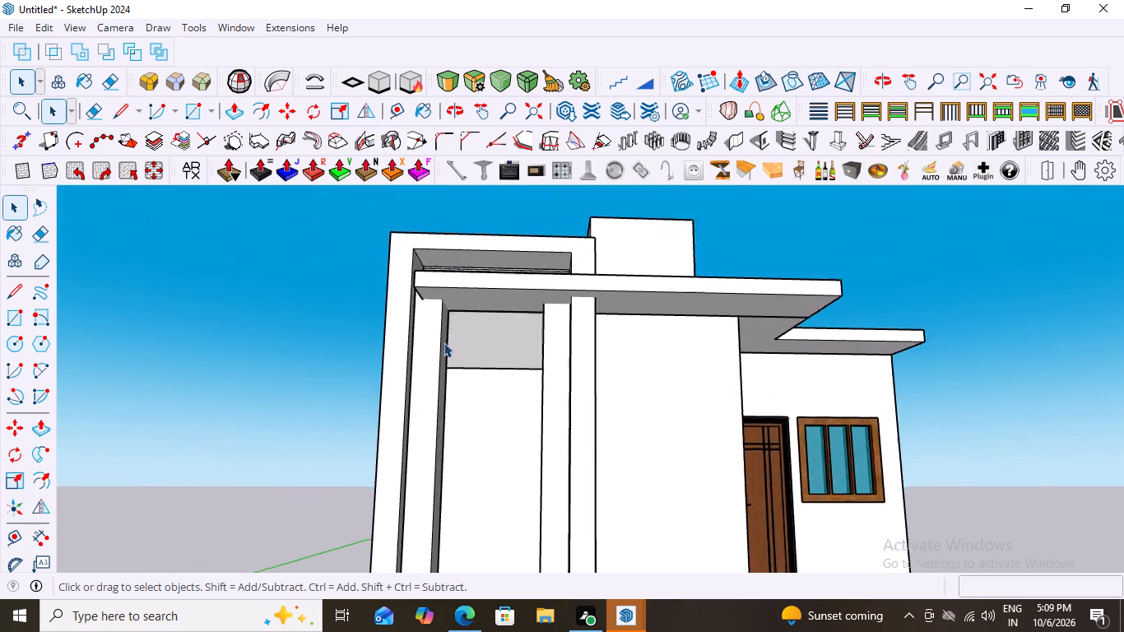
Examine up close the lower corner where the grey glass panel meets the frame column.
scroll(444, 342, up, 10)
middle_drag(479, 345, 584, 418)
scroll(741, 428, up, 14)
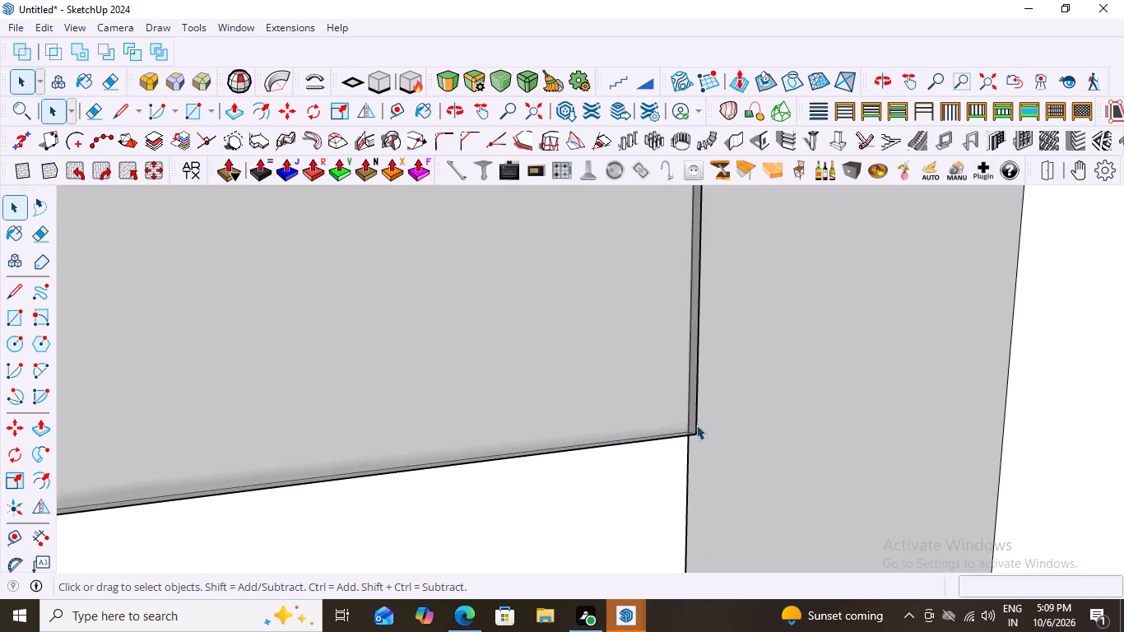
scroll(703, 441, up, 10)
middle_drag(567, 416, 481, 411)
scroll(481, 411, down, 3)
middle_drag(475, 374, 306, 358)
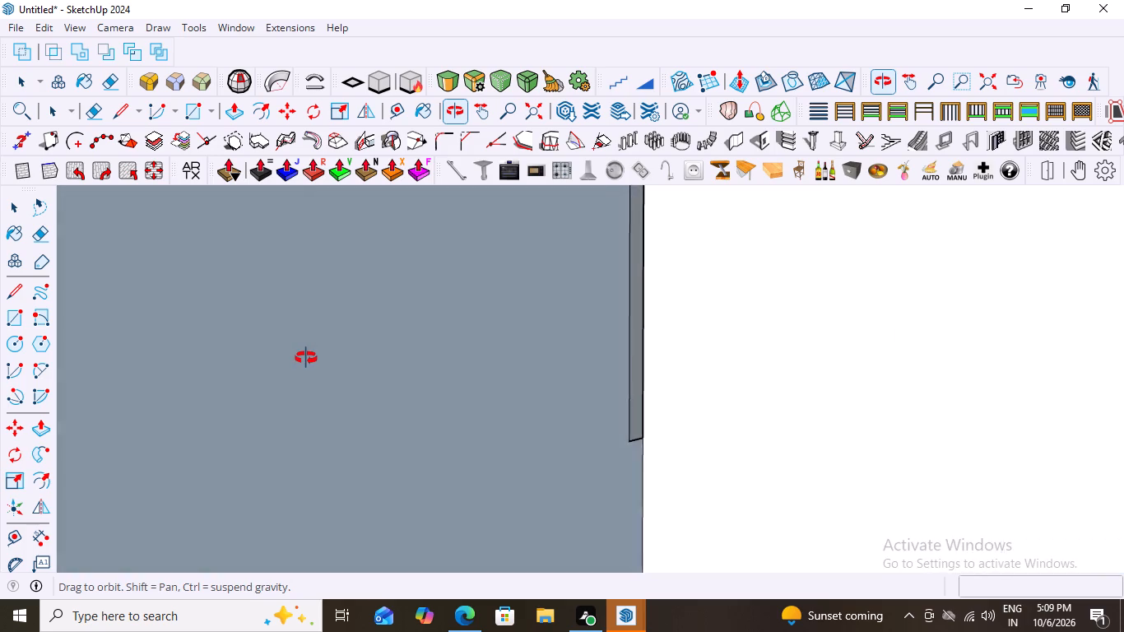
middle_drag(306, 358, 554, 392)
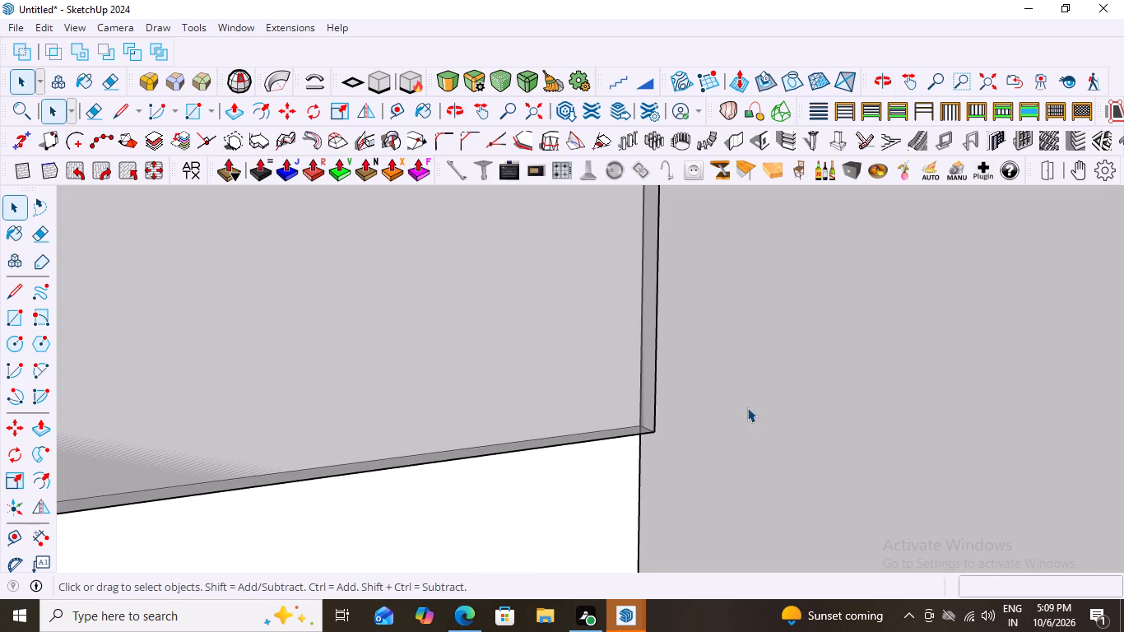
middle_drag(638, 405, 363, 419)
scroll(363, 419, down, 4)
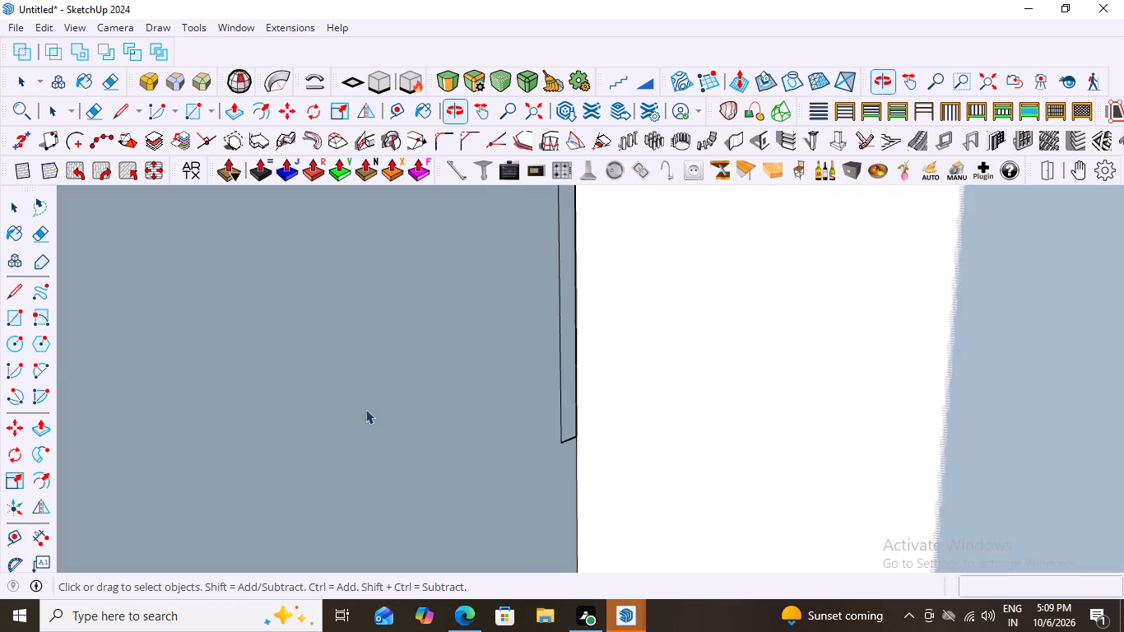
scroll(365, 409, down, 16)
scroll(290, 370, down, 1)
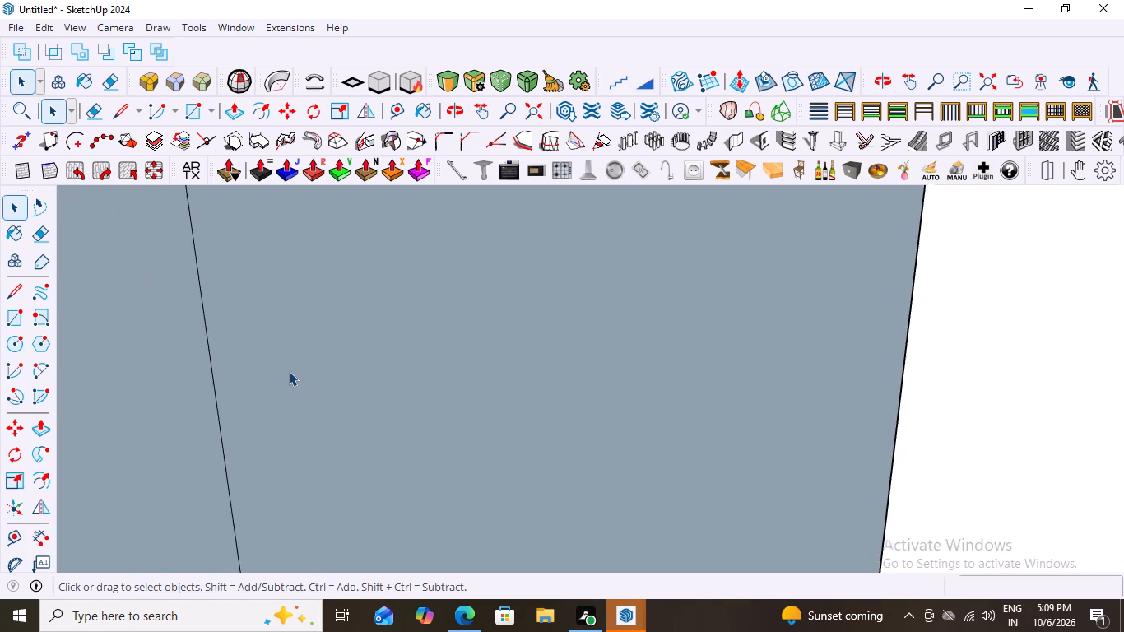
scroll(289, 371, down, 11)
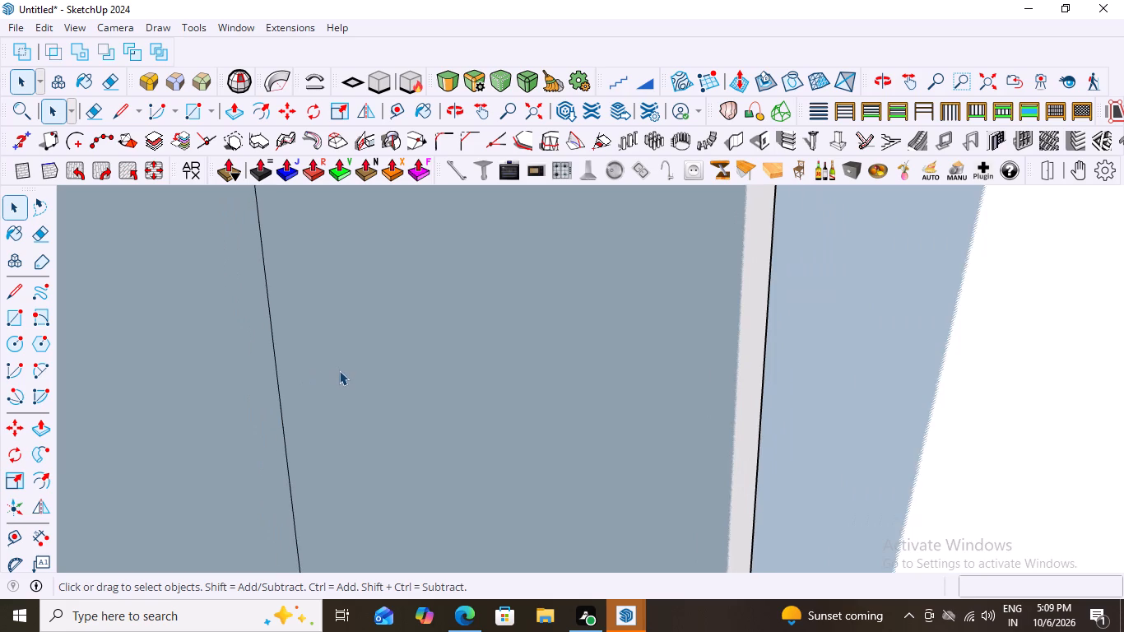
scroll(339, 370, down, 20)
scroll(339, 370, down, 14)
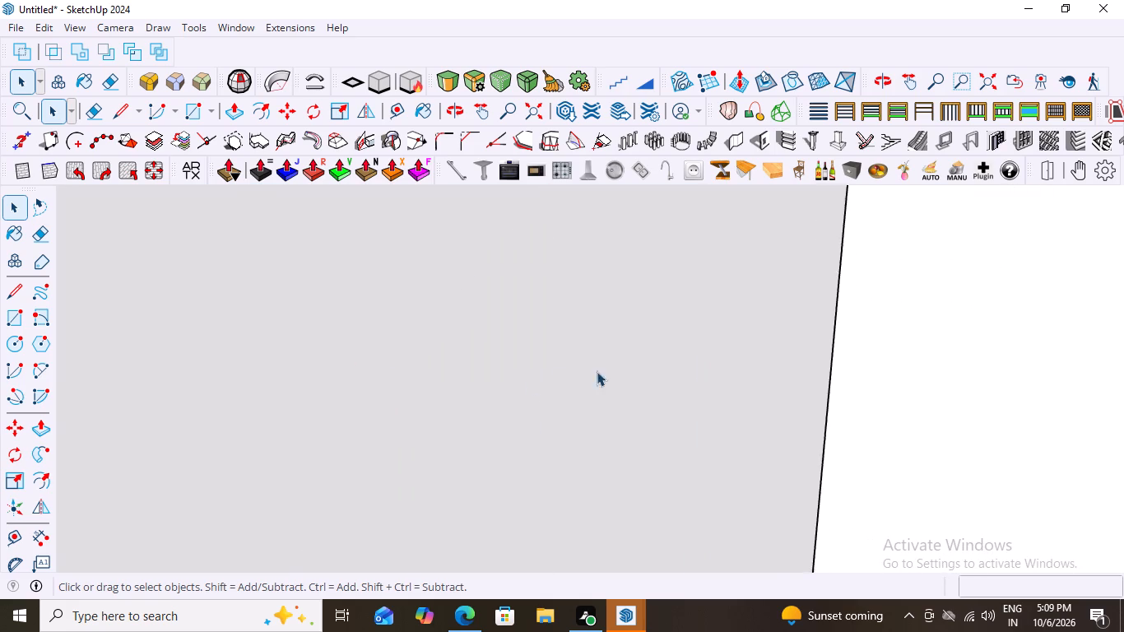
scroll(597, 371, down, 20)
scroll(597, 371, down, 14)
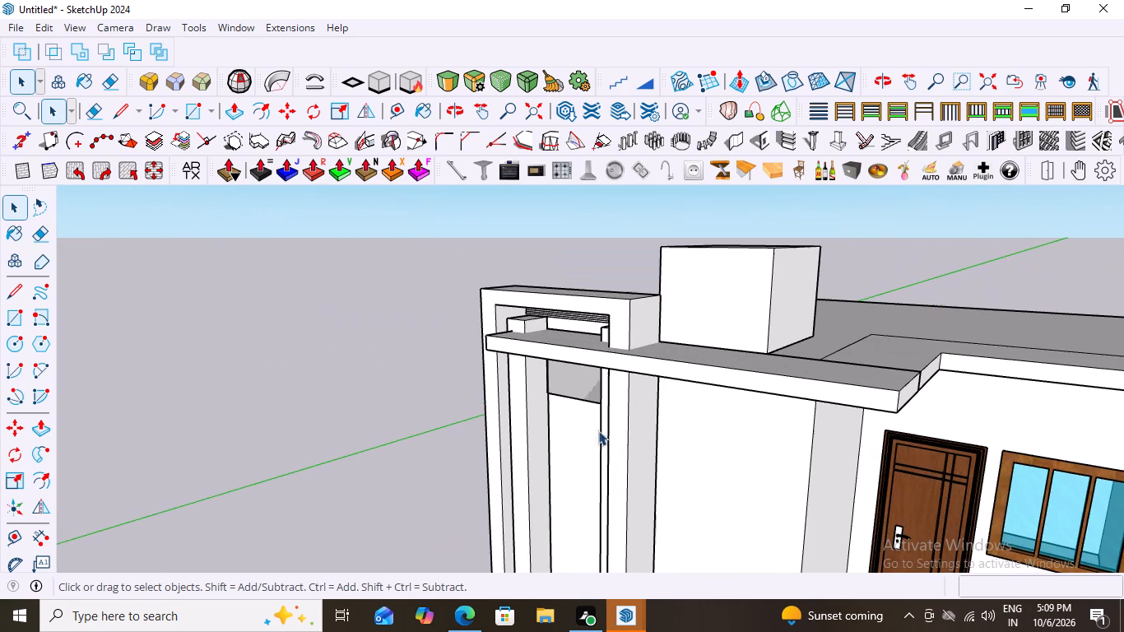
Examine the grey glass panel, the columns and the projecting slab around it from the front and both sides.
middle_drag(620, 383, 495, 416)
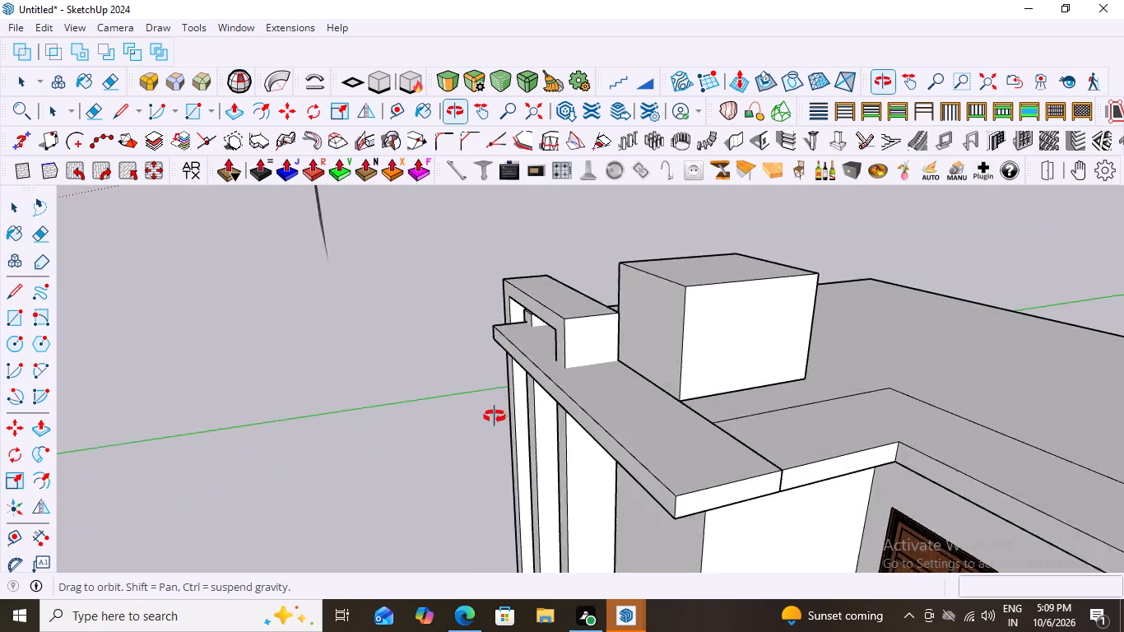
middle_drag(495, 416, 559, 388)
scroll(583, 403, up, 13)
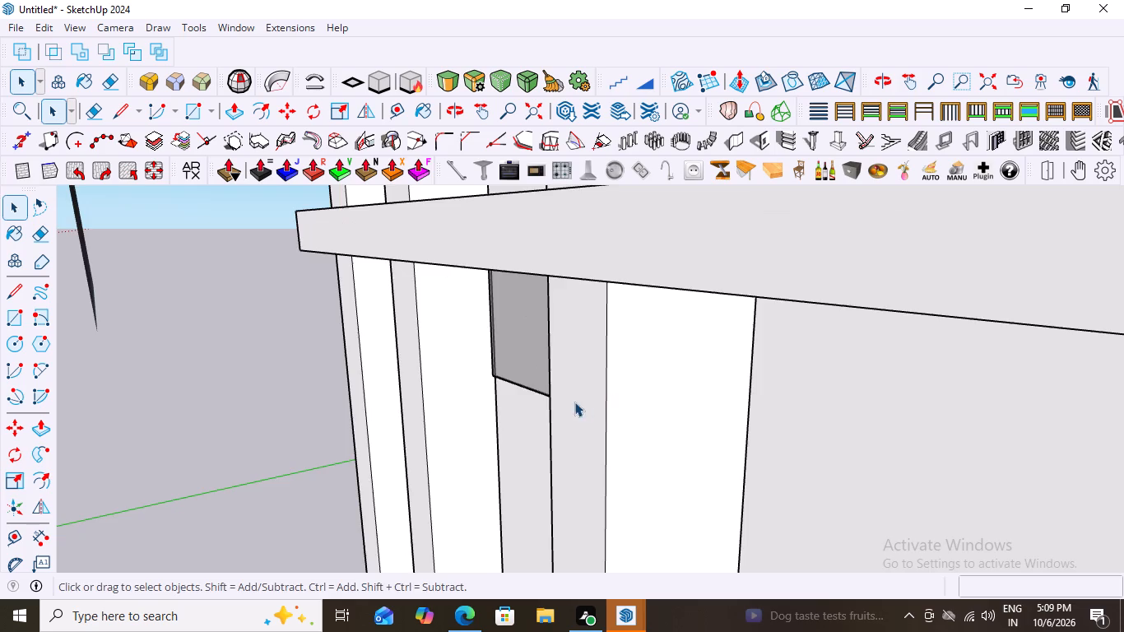
middle_drag(574, 402, 808, 381)
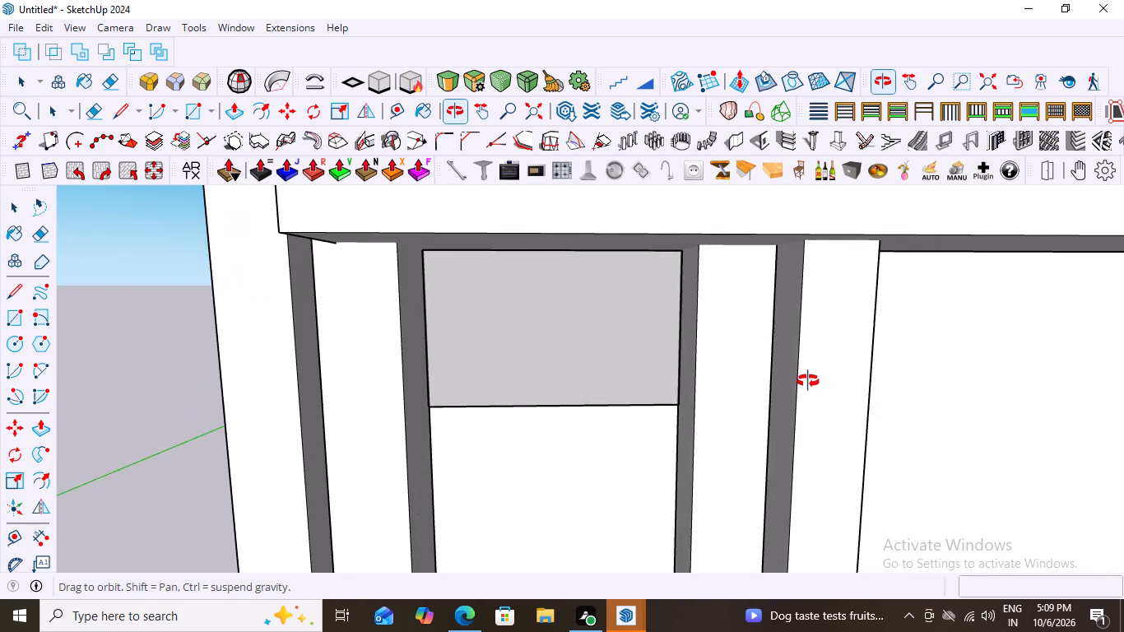
middle_drag(808, 381, 957, 390)
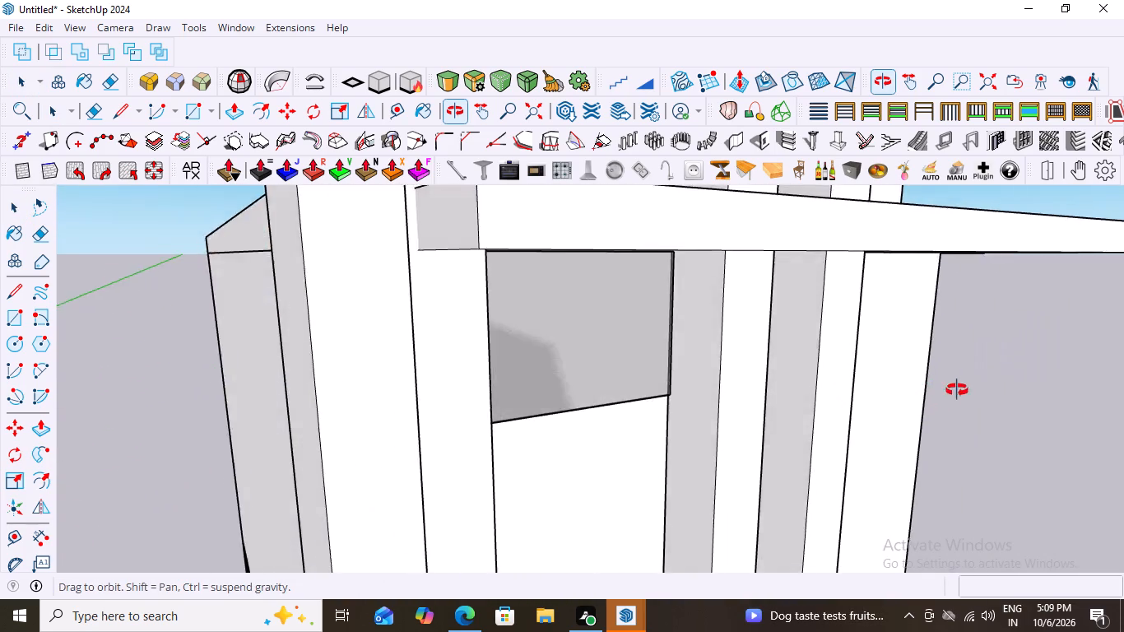
middle_drag(957, 390, 749, 391)
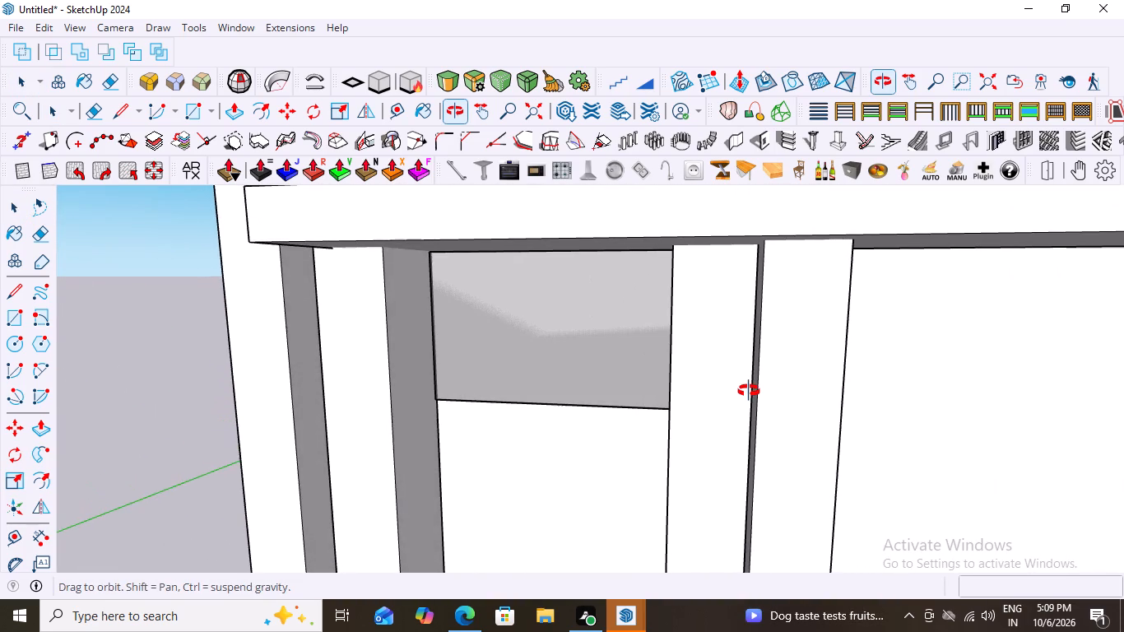
middle_drag(749, 391, 748, 381)
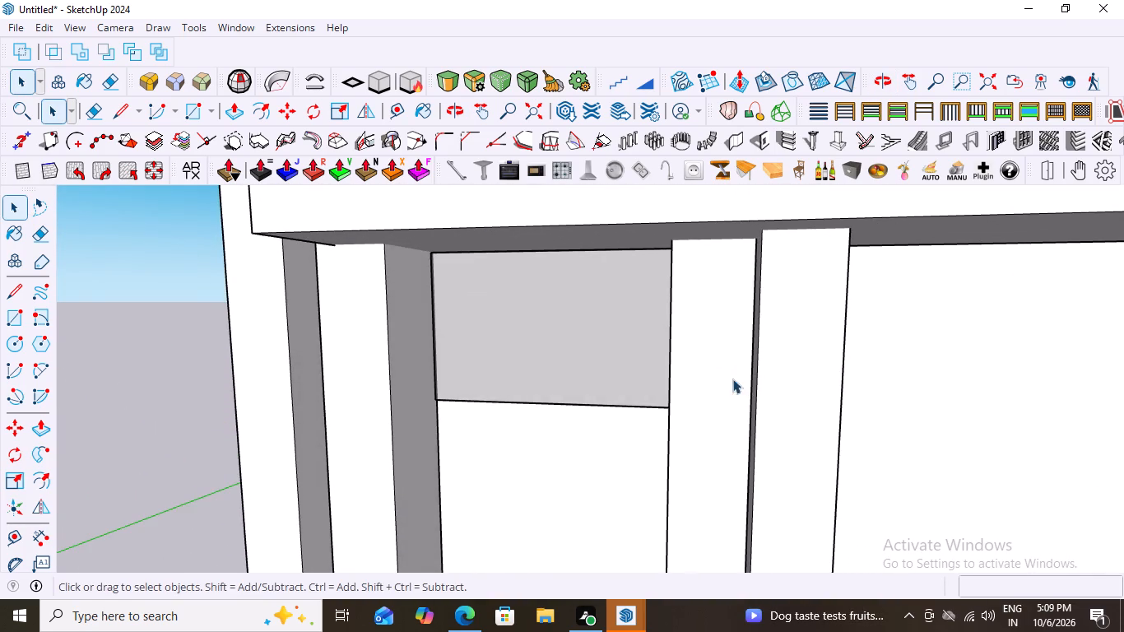
scroll(743, 379, down, 8)
scroll(812, 433, down, 1)
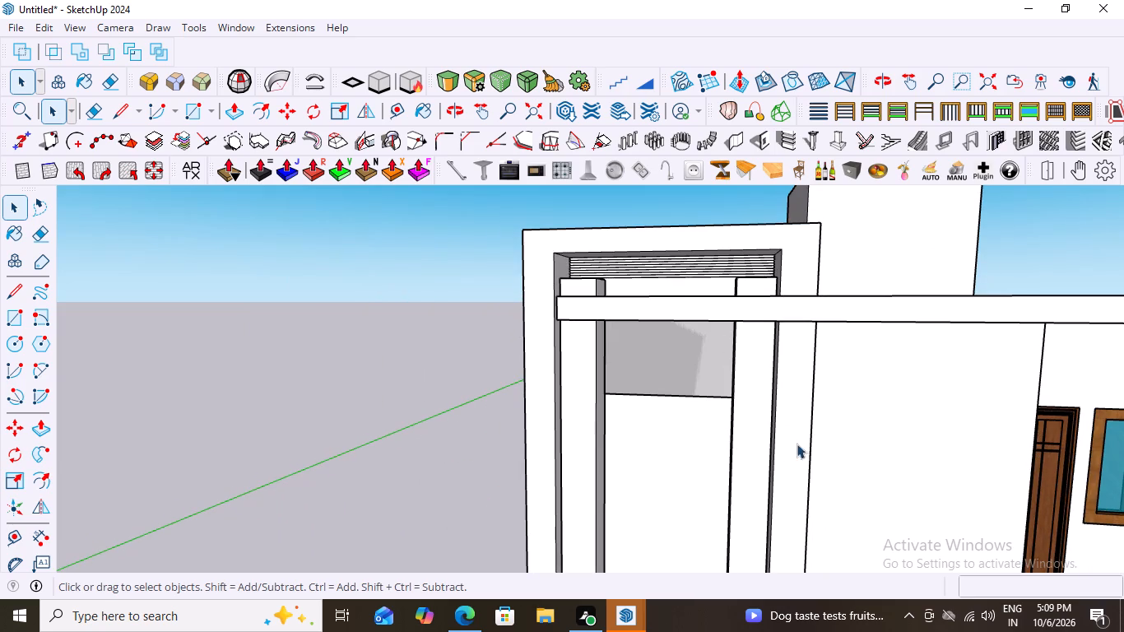
middle_drag(753, 421, 846, 413)
scroll(723, 403, up, 1)
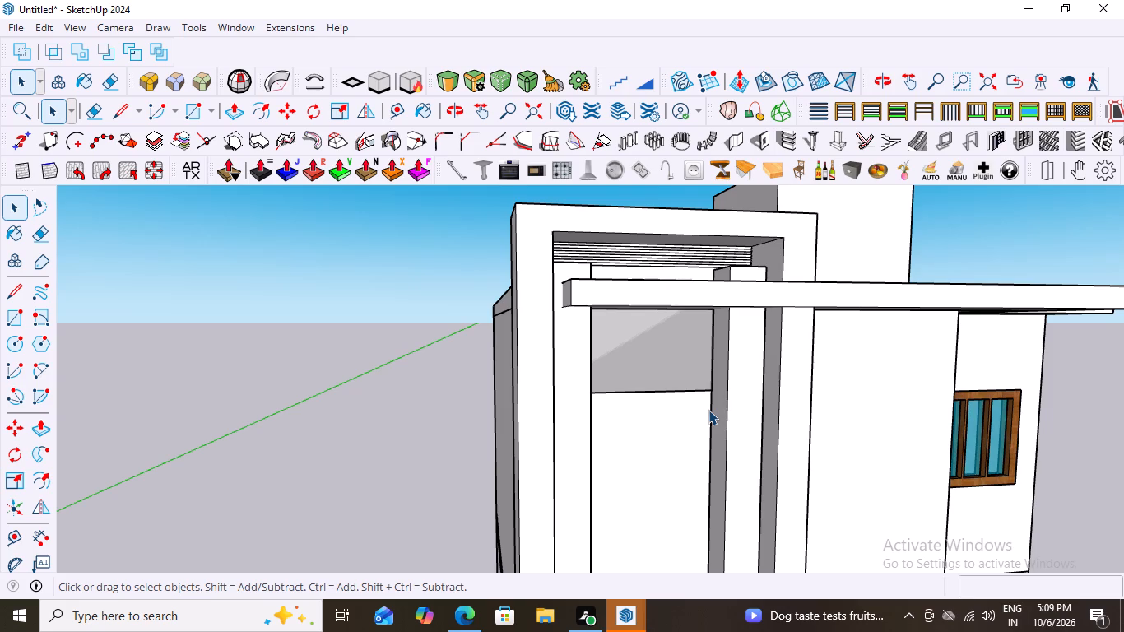
scroll(615, 313, down, 8)
scroll(647, 499, up, 4)
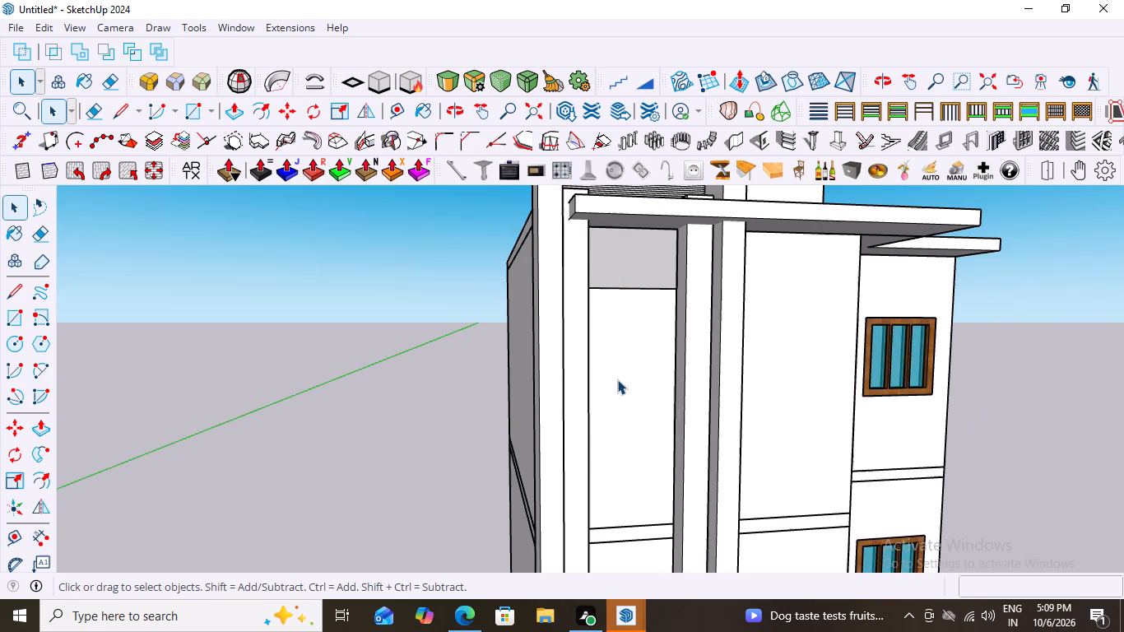
Open the front frame's group and draw a rectangle about 3' 2 5/16" by 2 7/16" along the bottom of the opening between the columns.
click(628, 361)
scroll(666, 305, up, 2)
double_click(653, 337)
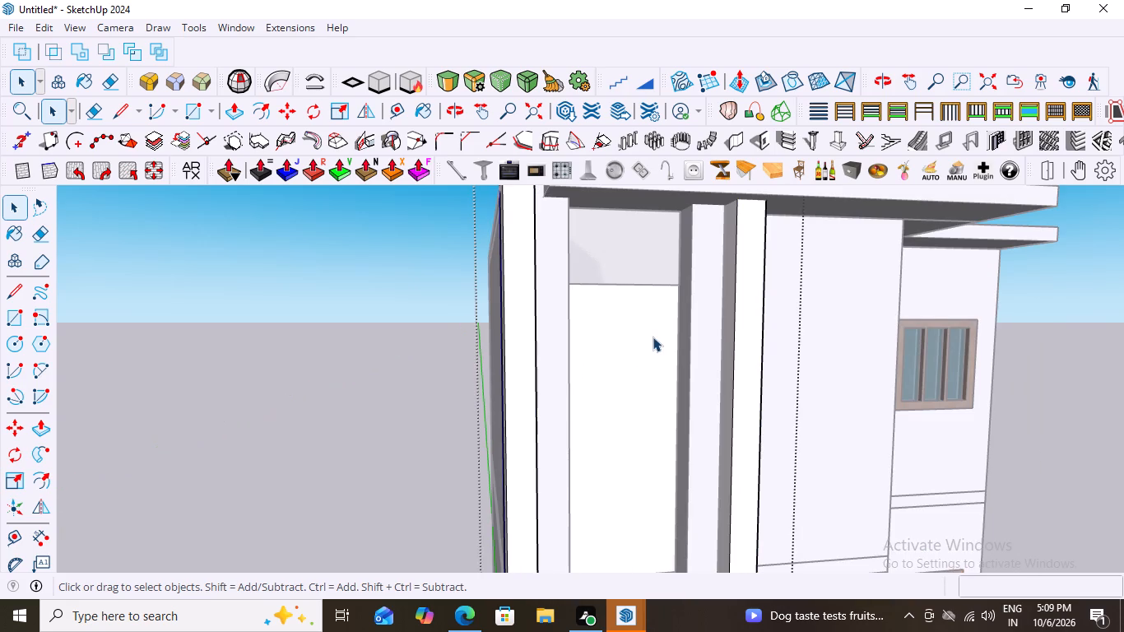
click(653, 337)
scroll(645, 337, up, 2)
click(645, 337)
double_click(645, 337)
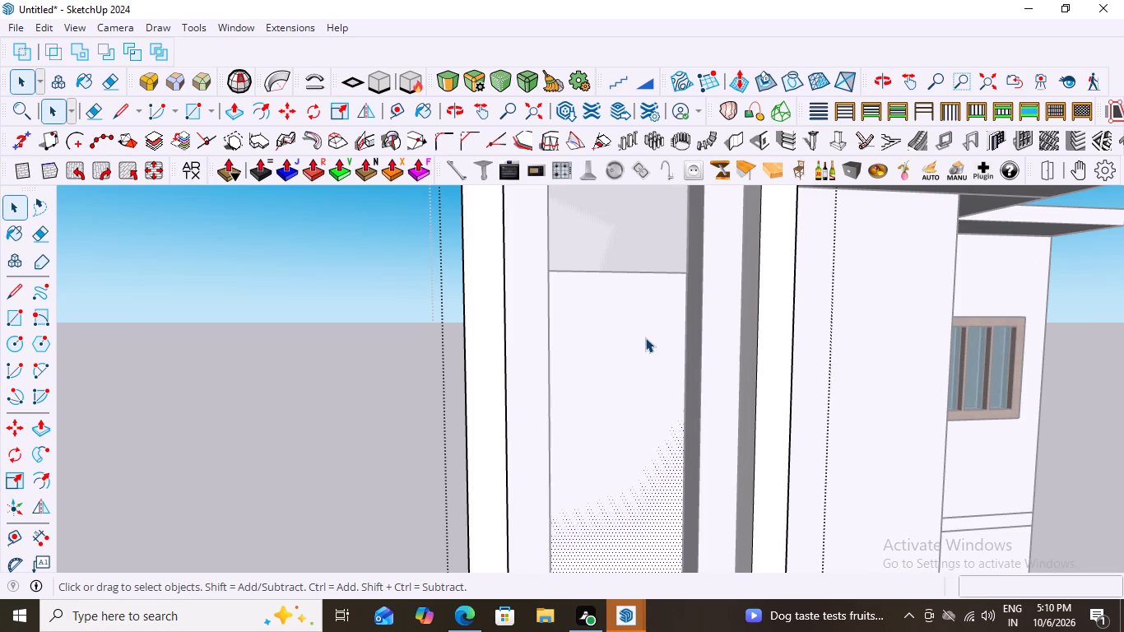
click(645, 337)
scroll(590, 328, down, 8)
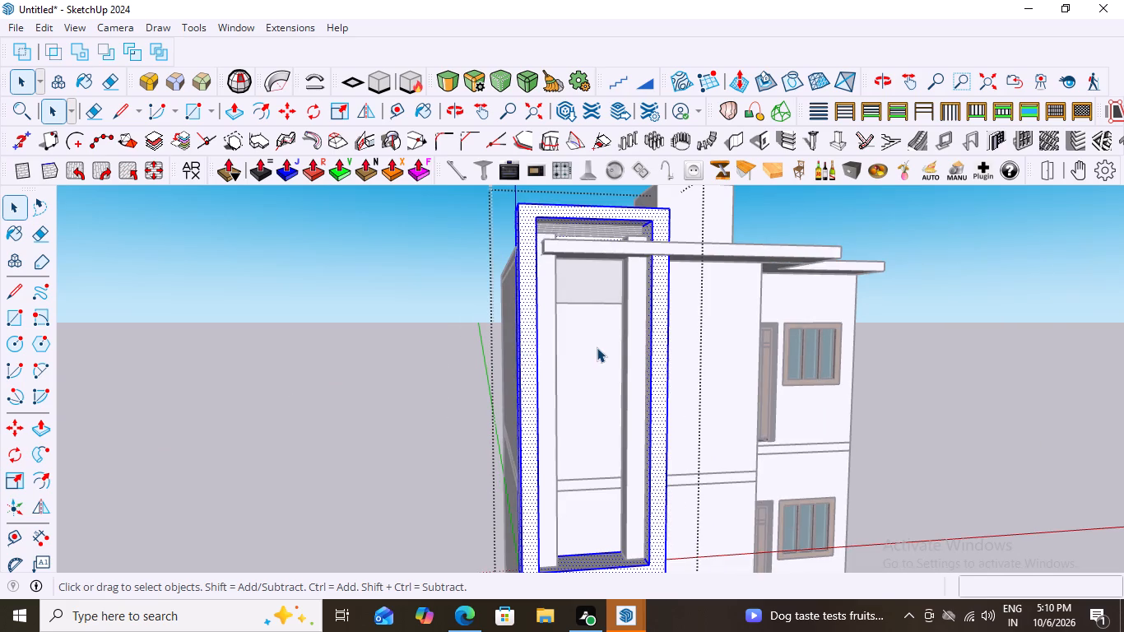
click(597, 347)
click(592, 337)
scroll(592, 337, up, 3)
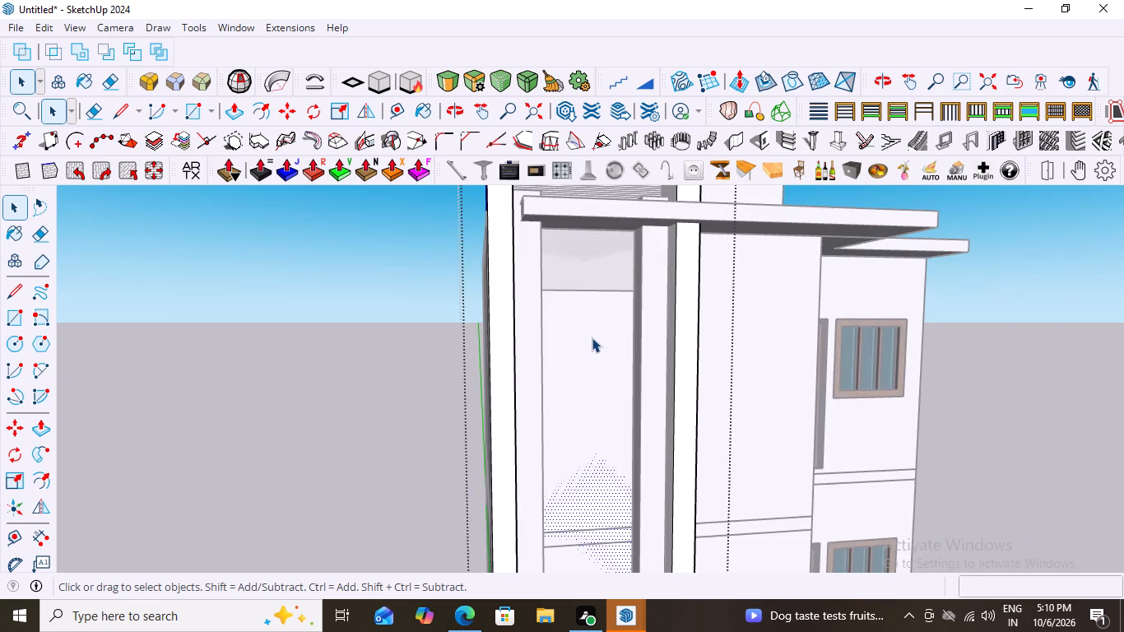
scroll(564, 370, down, 6)
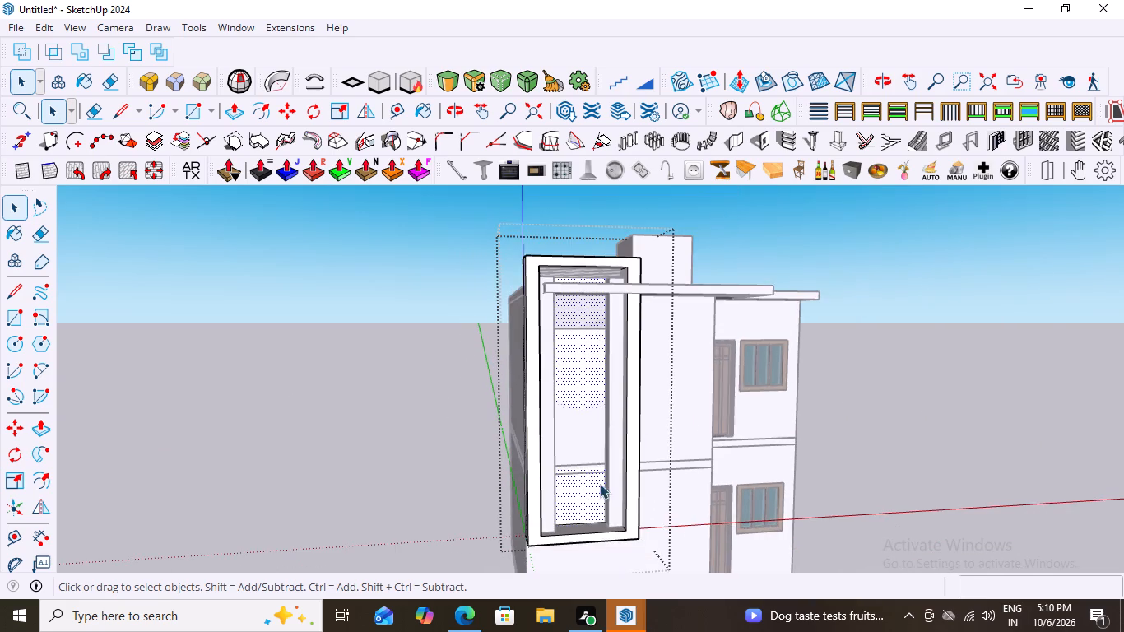
scroll(585, 537, up, 14)
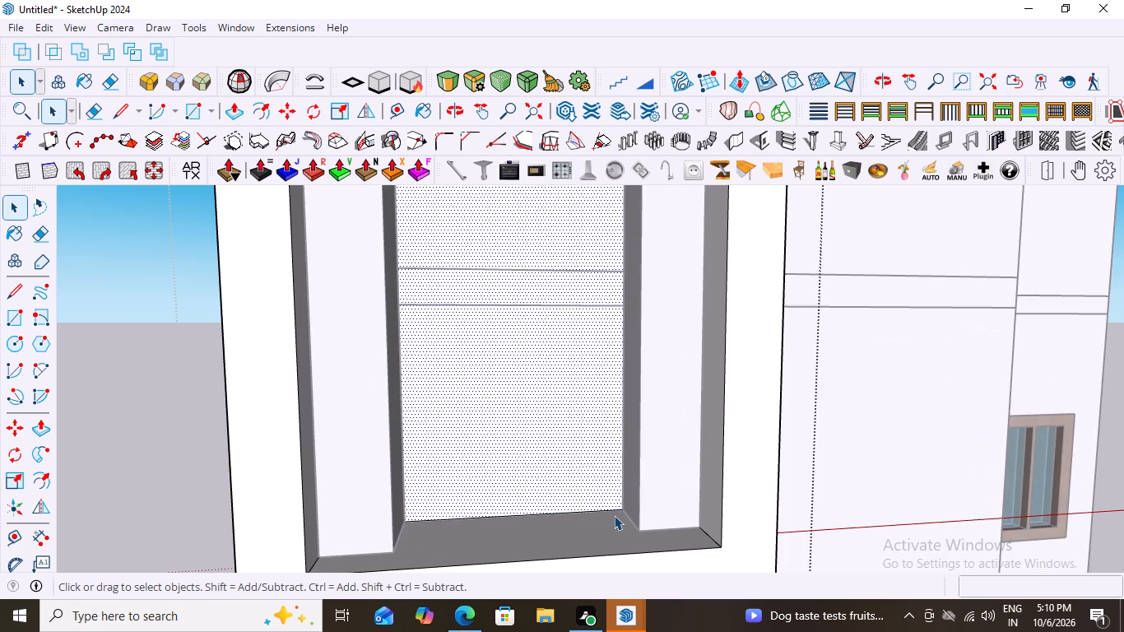
key(r)
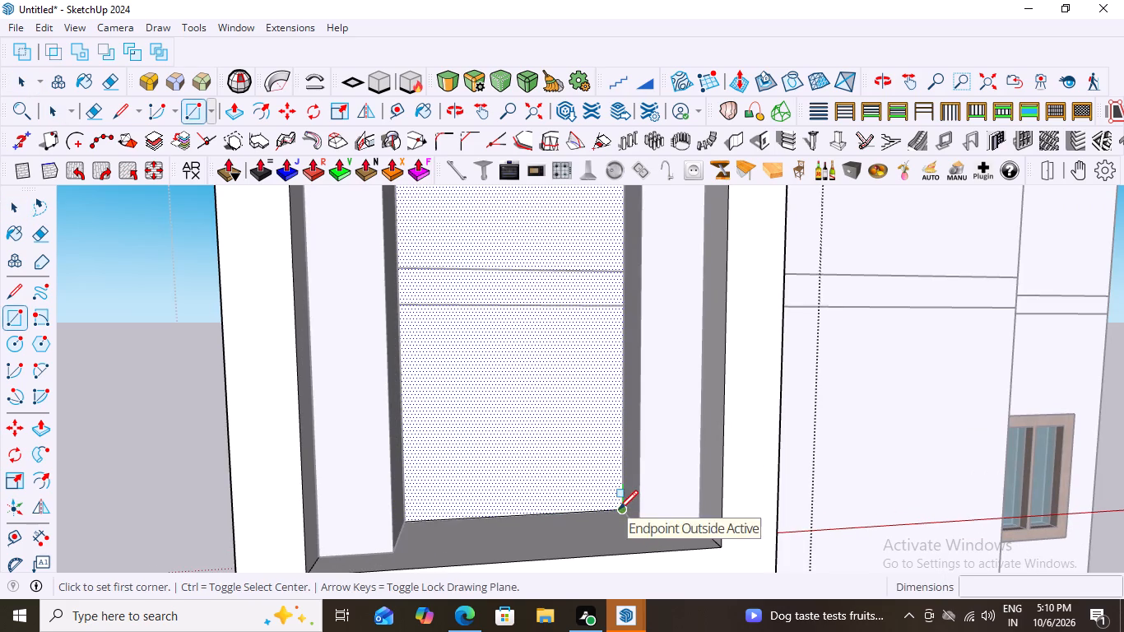
click(619, 509)
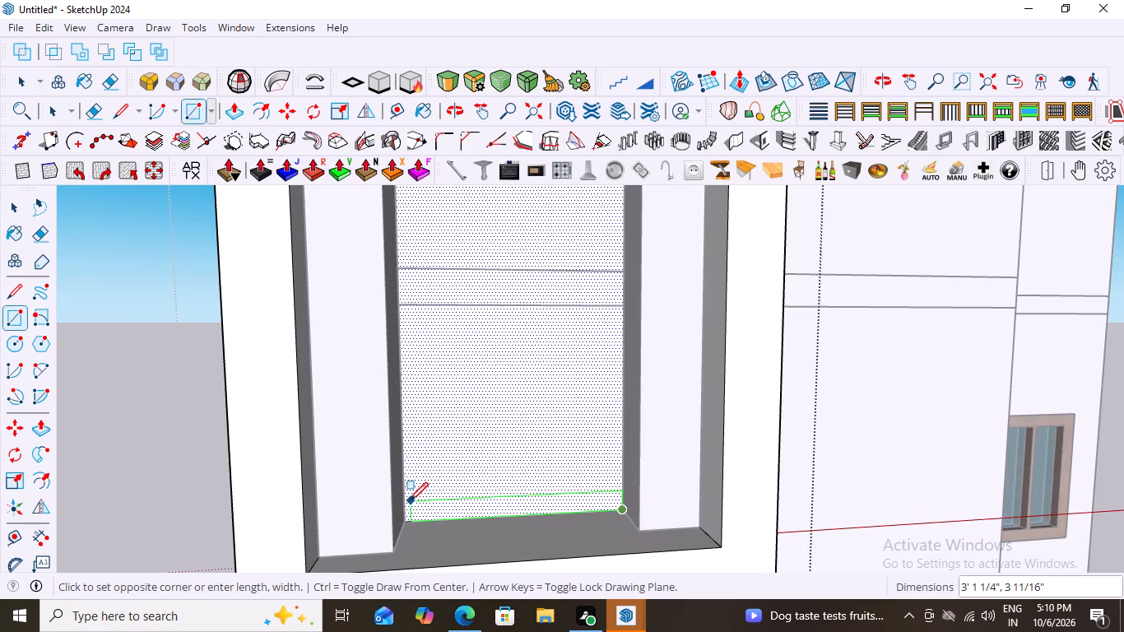
scroll(399, 506, up, 3)
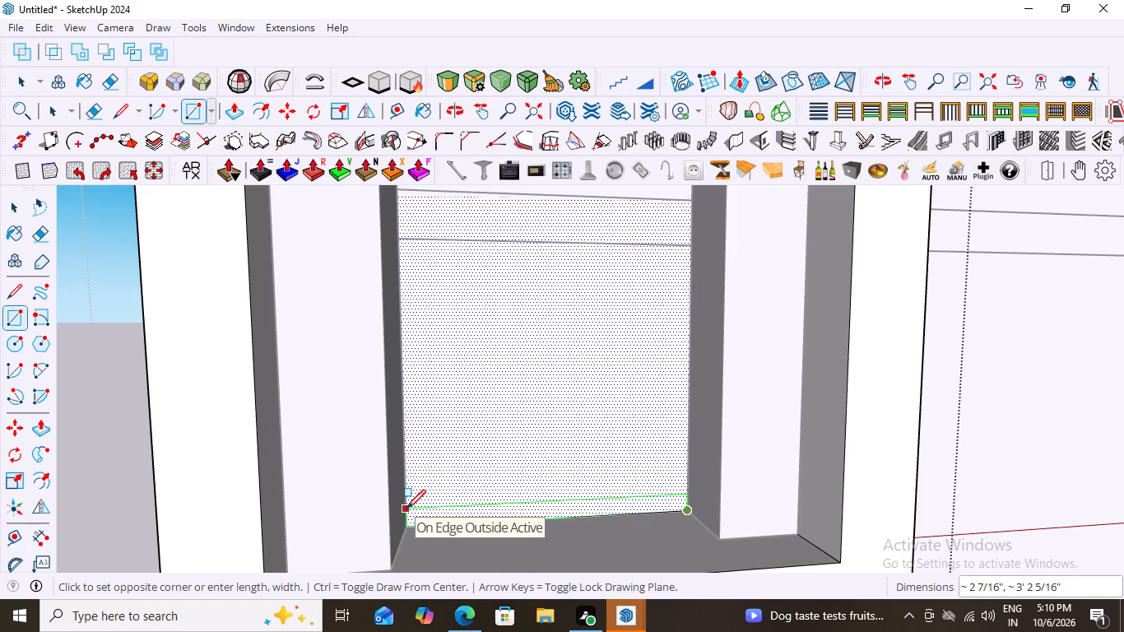
click(406, 509)
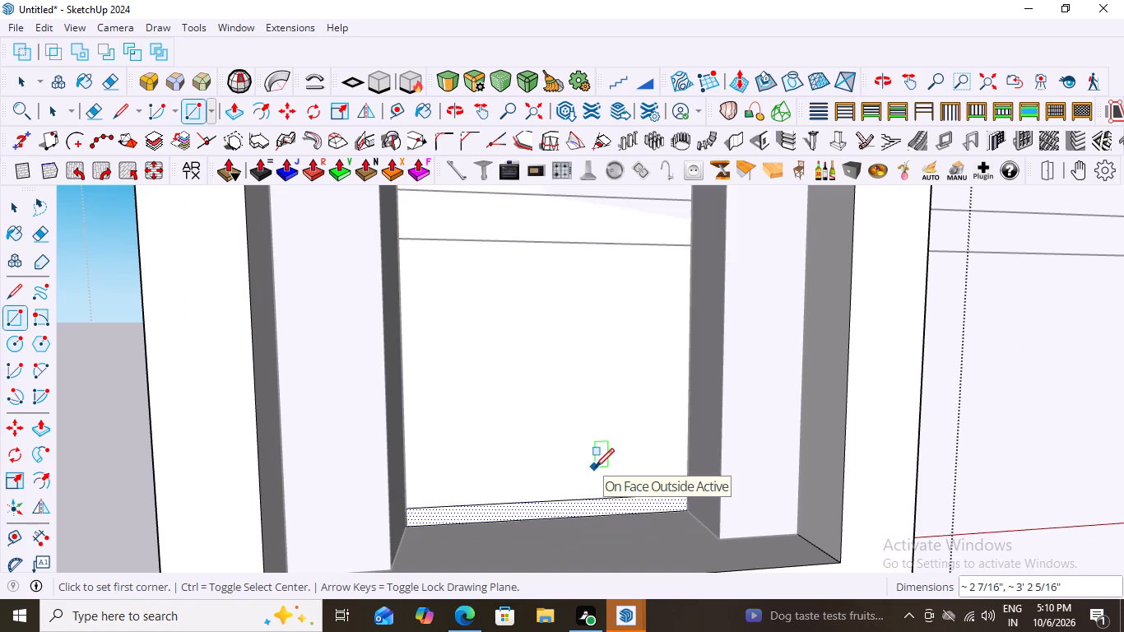
Make a component from the thin strip's face and edges at the bottom of the opening, keeping the default settings.
key(space)
double_click(546, 511)
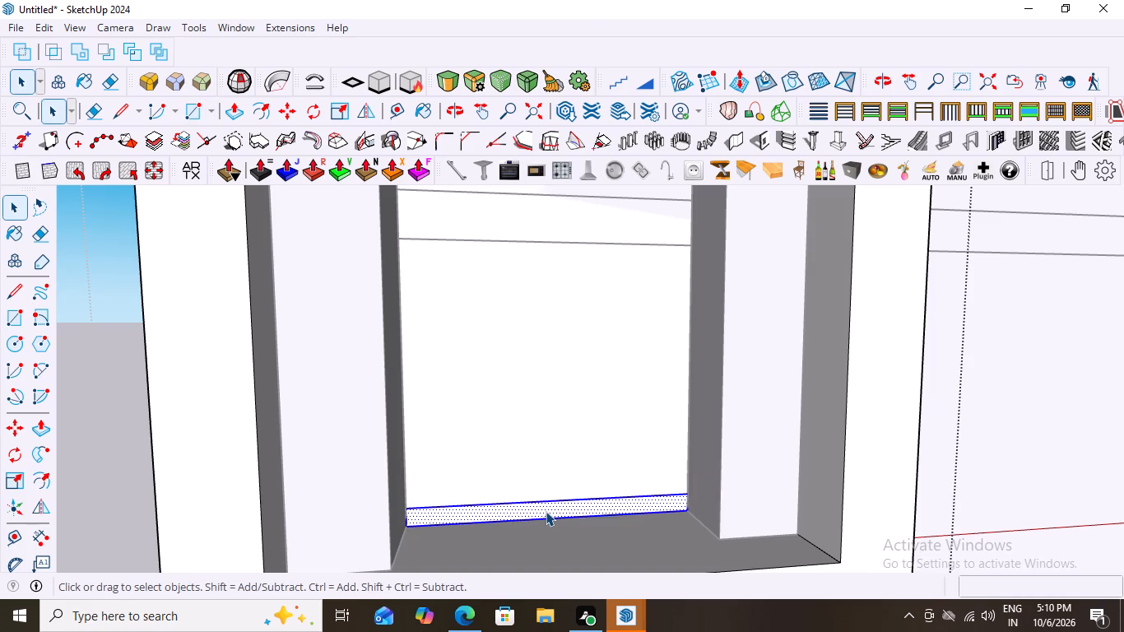
right_click(546, 511)
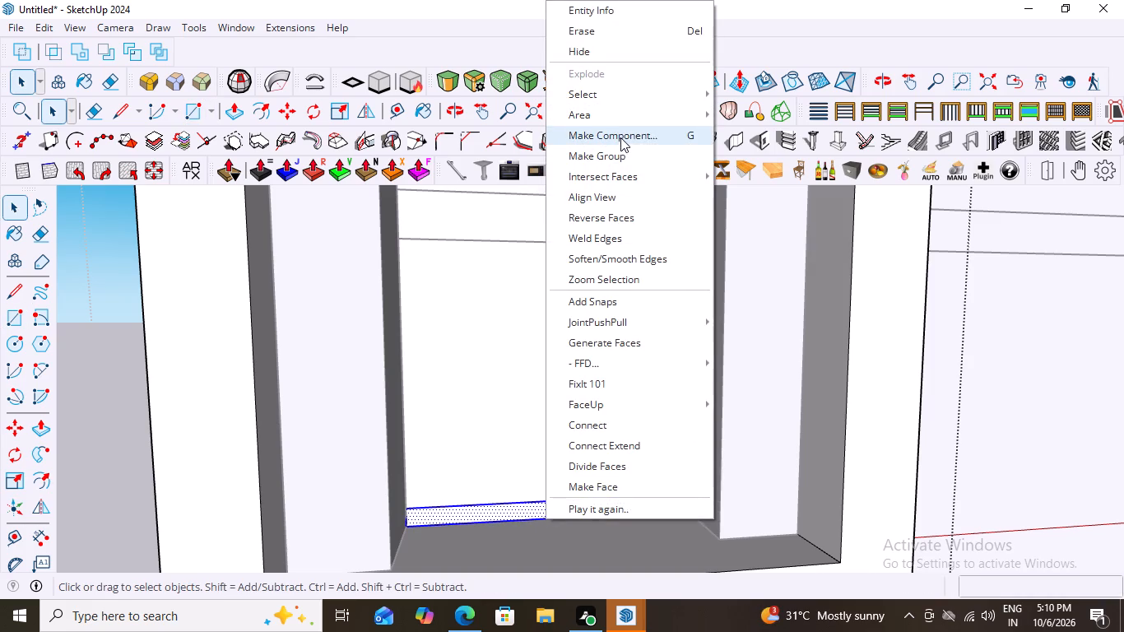
click(620, 137)
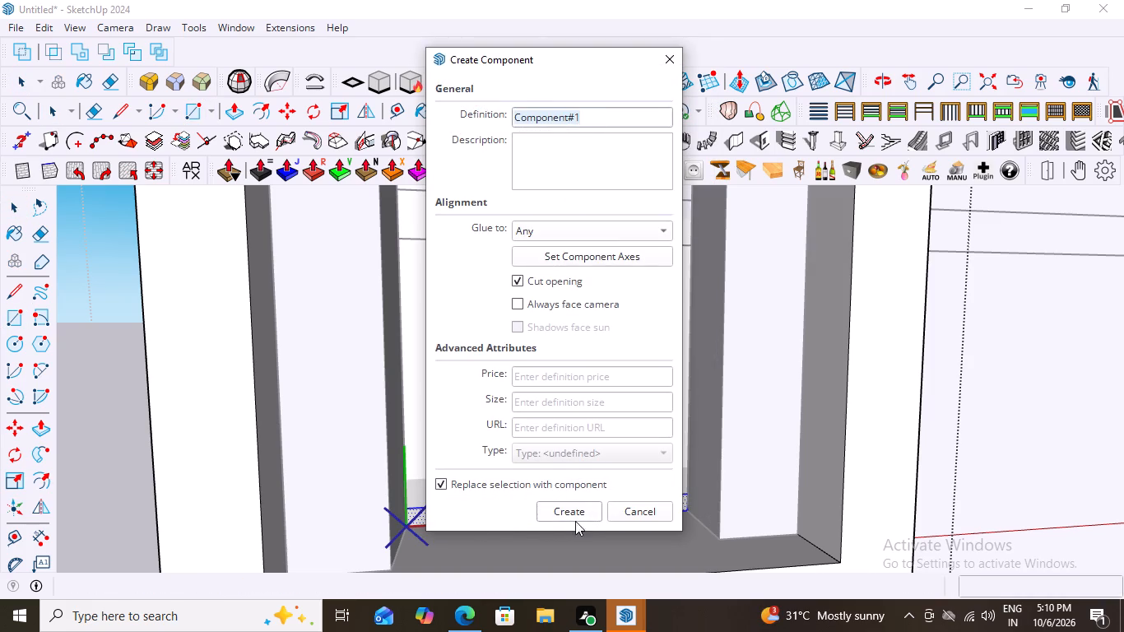
click(562, 505)
Open the thin strip's component between the columns and push/pull its front face out by 2".
scroll(487, 516, up, 1)
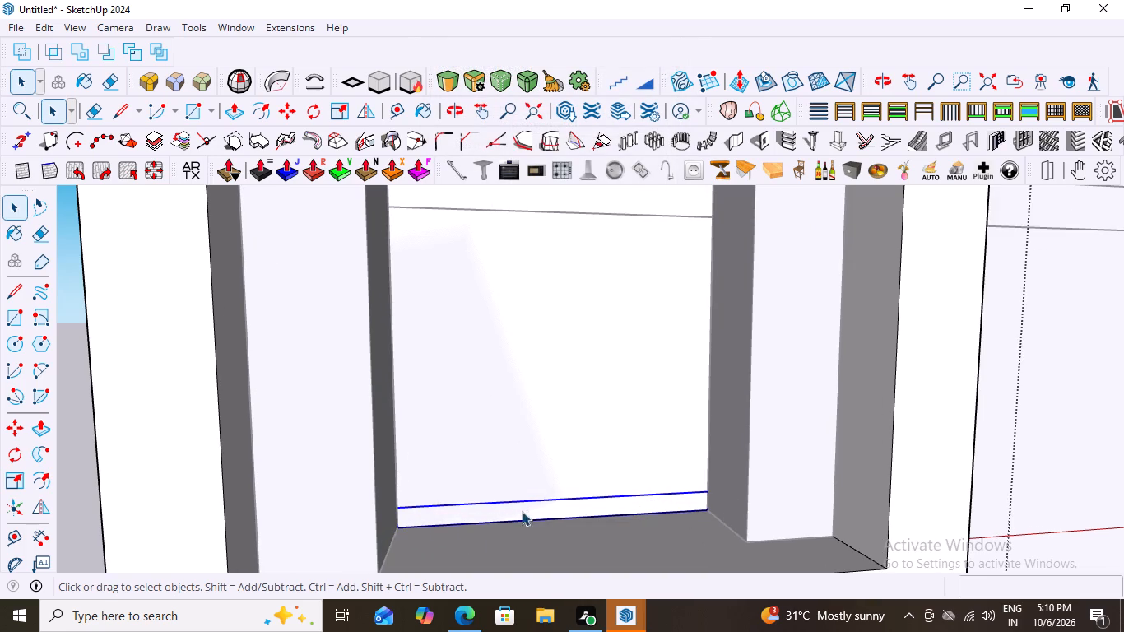
double_click(527, 515)
click(529, 513)
double_click(529, 513)
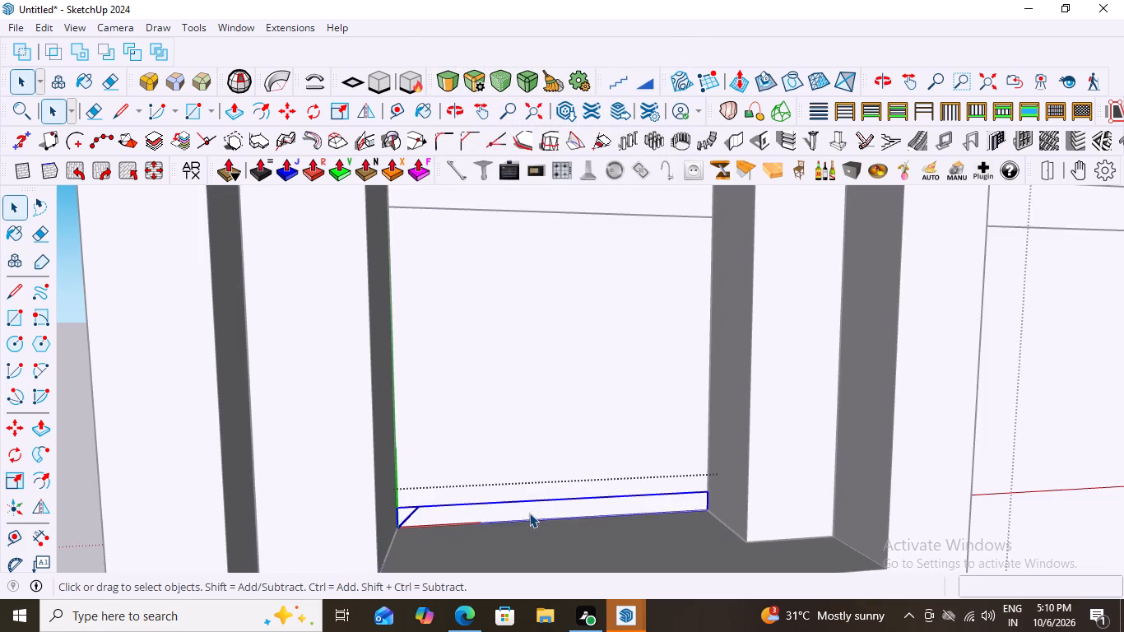
double_click(529, 513)
click(529, 506)
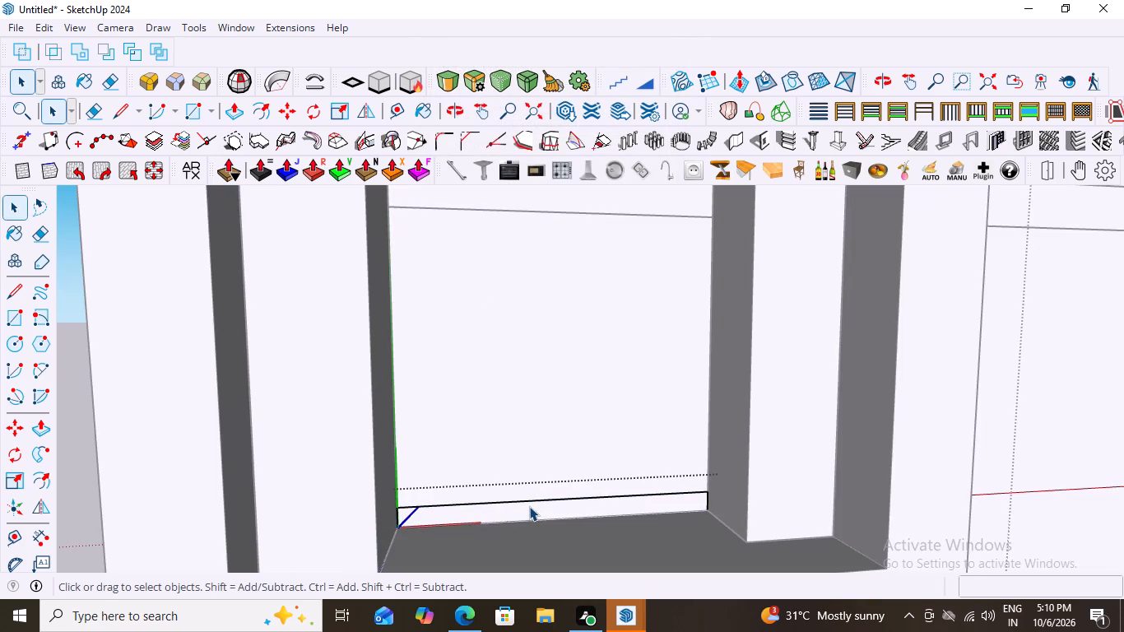
double_click(529, 506)
click(533, 507)
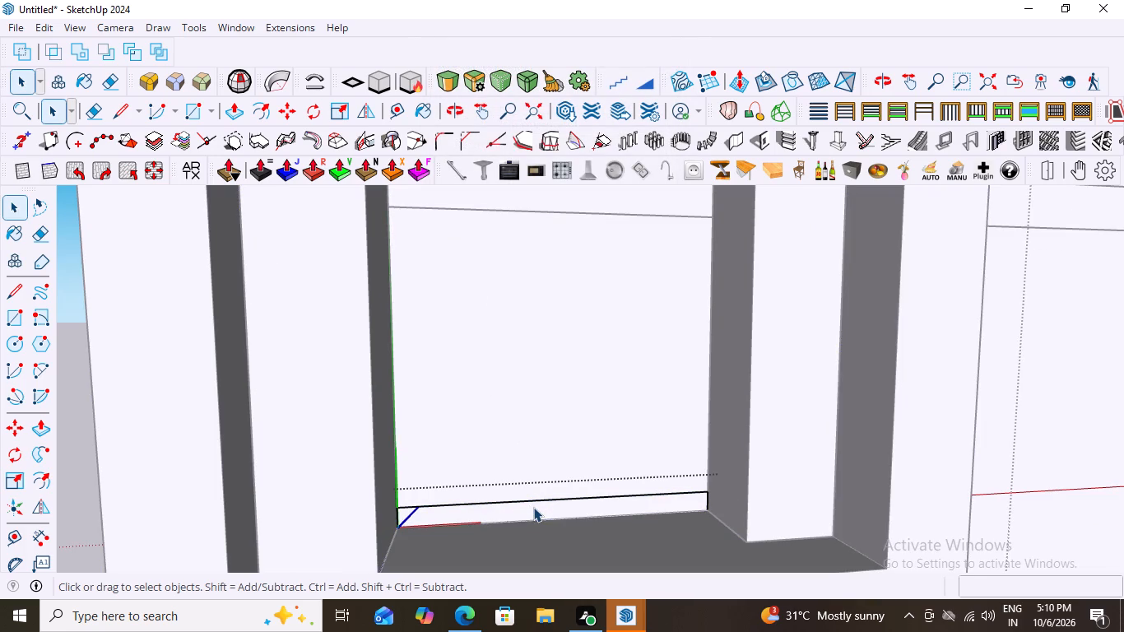
double_click(533, 507)
key(p)
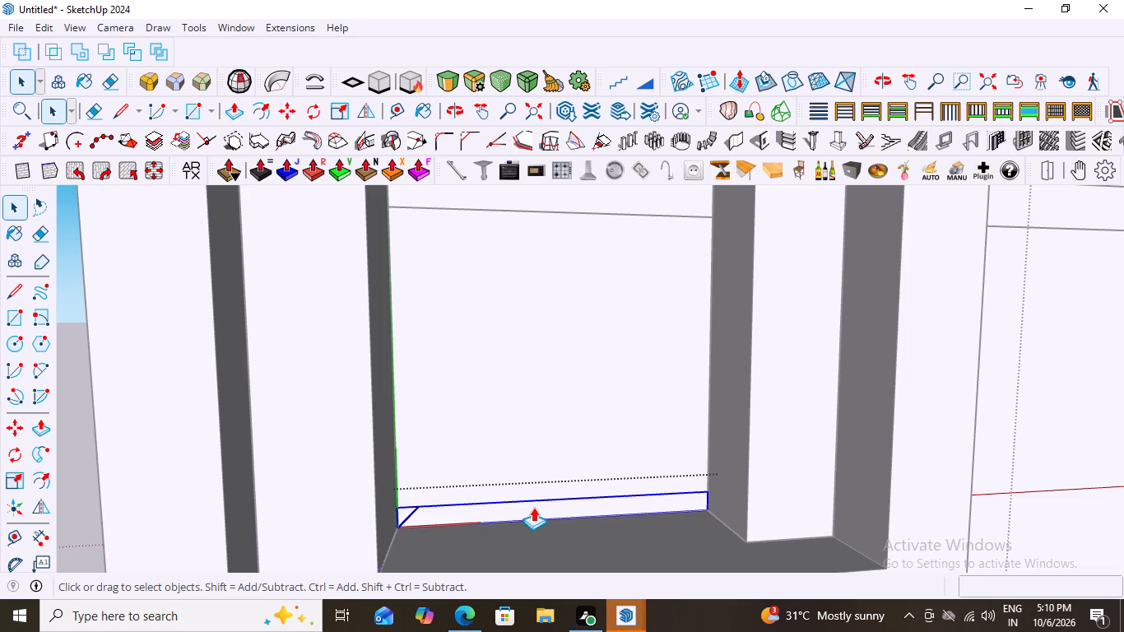
click(532, 500)
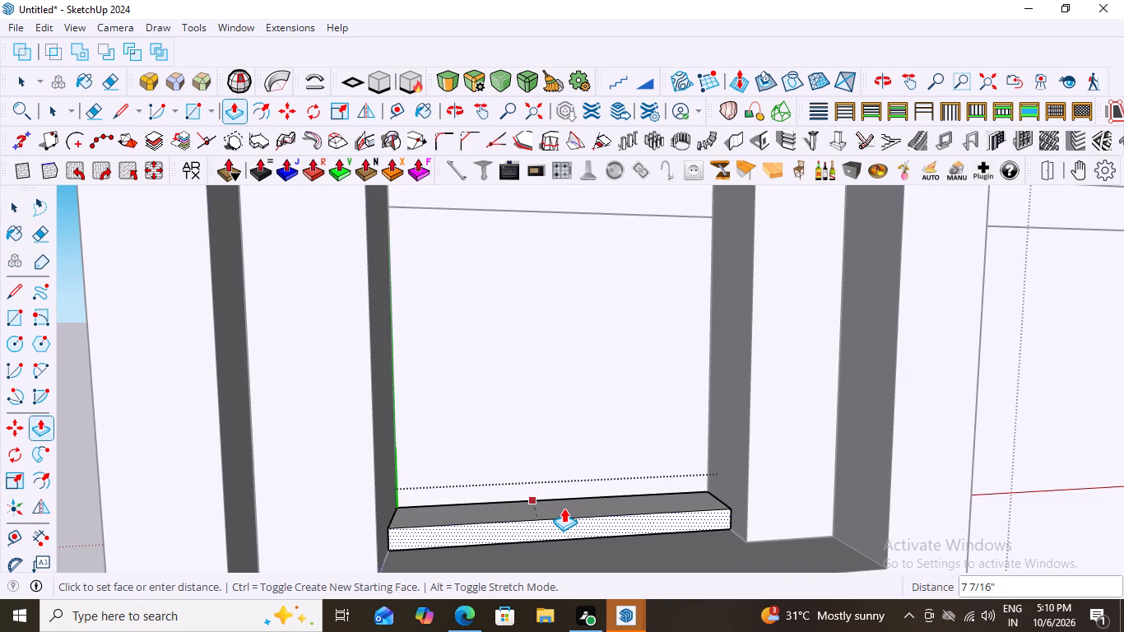
scroll(564, 508, up, 2)
scroll(564, 508, down, 8)
middle_drag(564, 508, 493, 408)
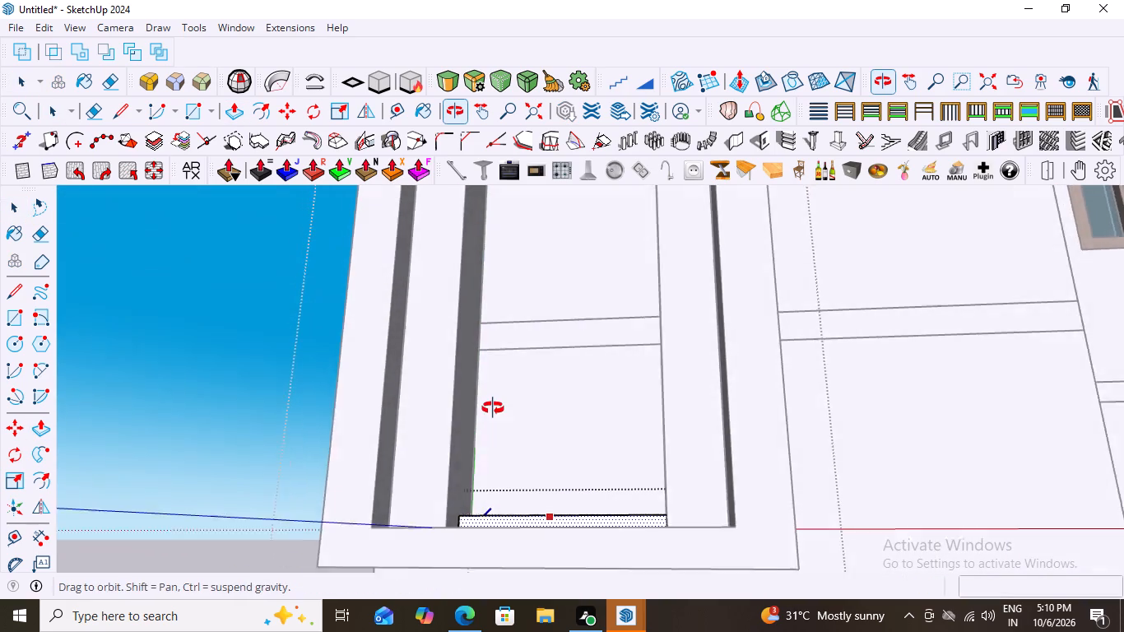
middle_drag(493, 408, 532, 457)
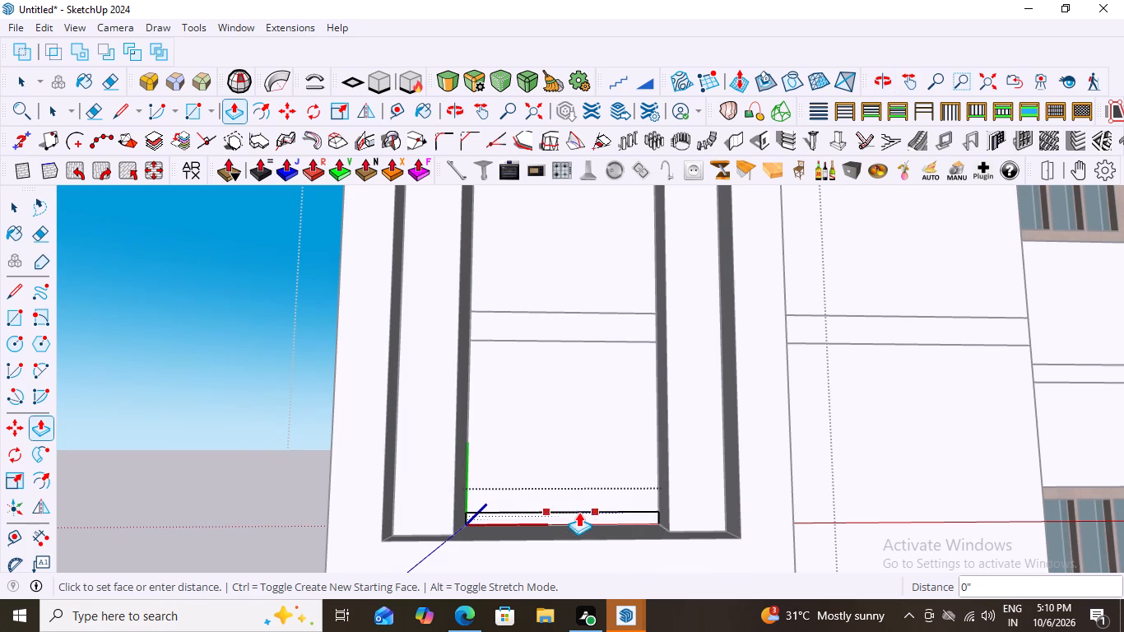
middle_drag(584, 508, 625, 631)
scroll(625, 631, down, 1)
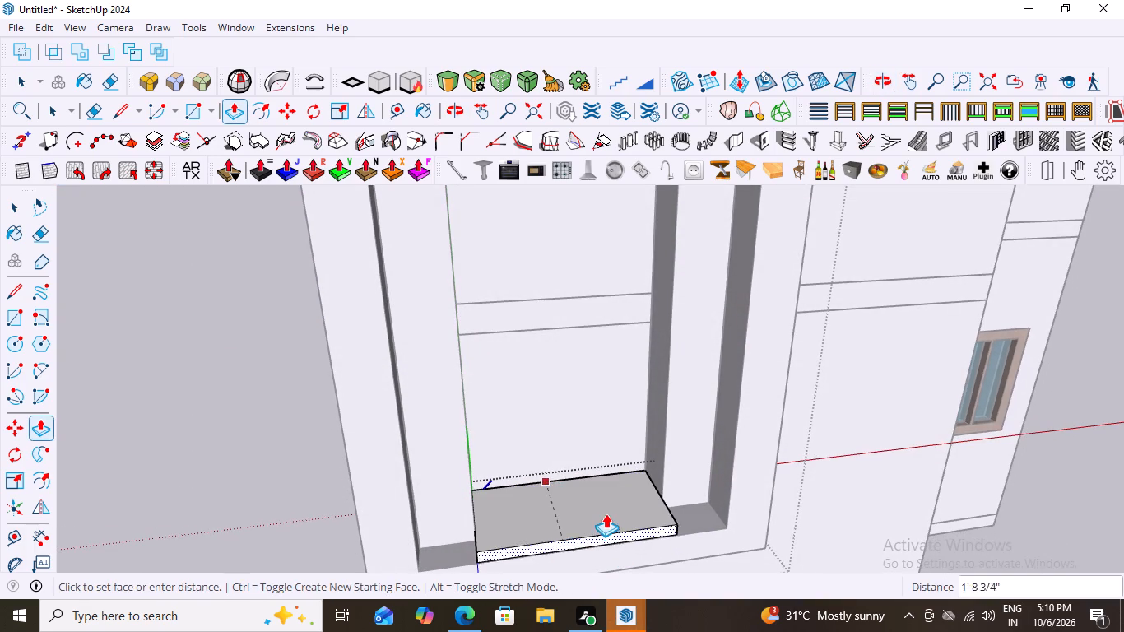
scroll(601, 505, up, 6)
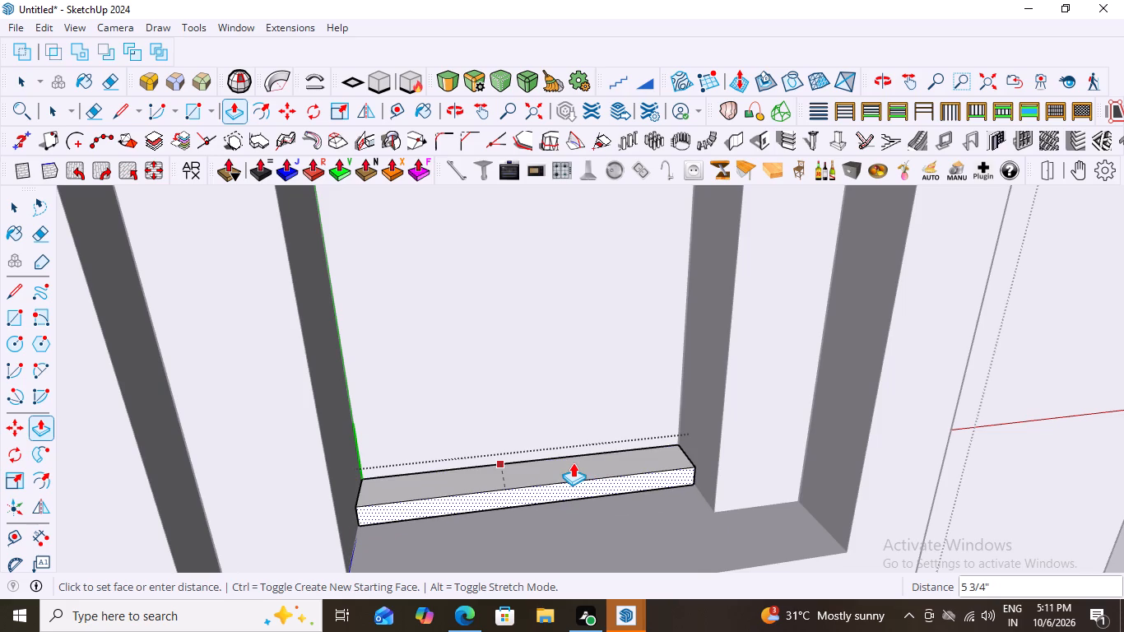
key(2)
key(shift+quotedbl)
key(Return)
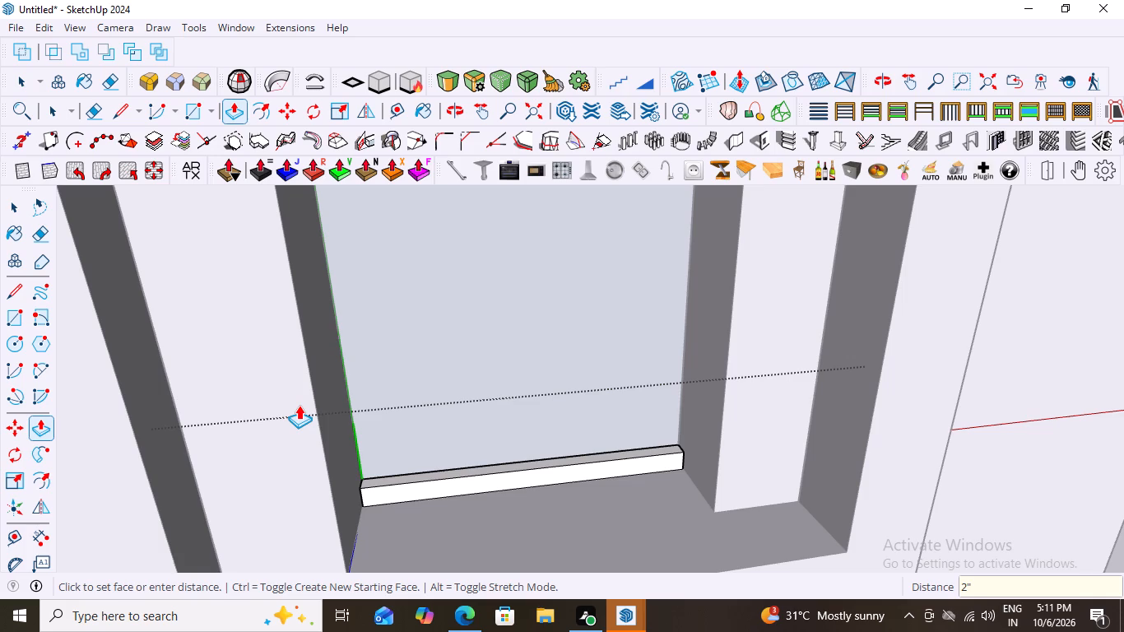
key(space)
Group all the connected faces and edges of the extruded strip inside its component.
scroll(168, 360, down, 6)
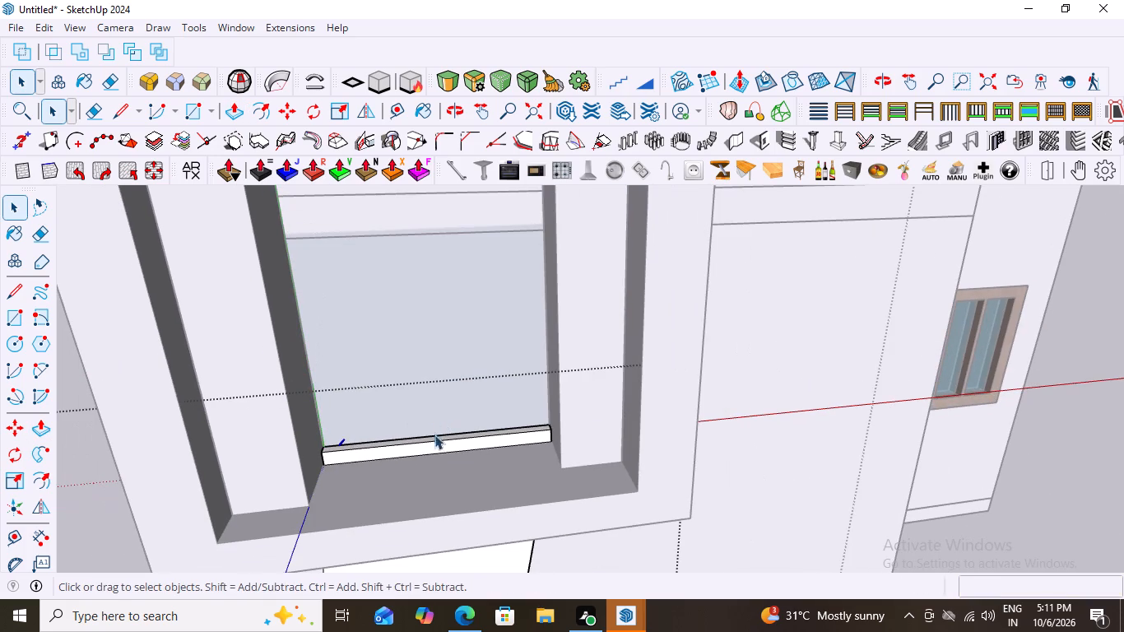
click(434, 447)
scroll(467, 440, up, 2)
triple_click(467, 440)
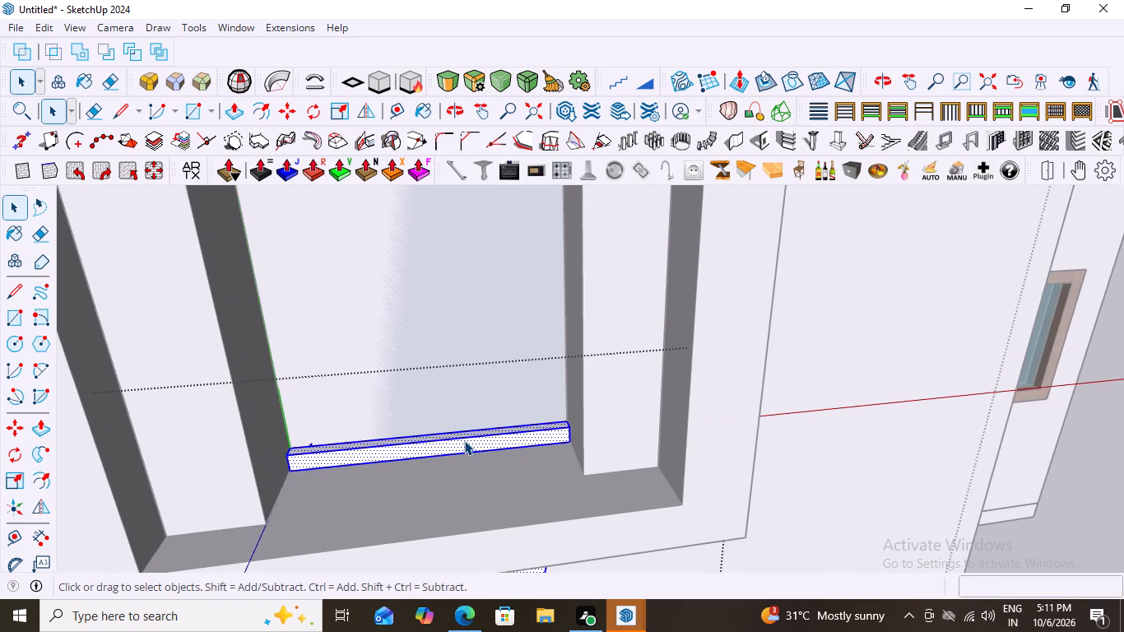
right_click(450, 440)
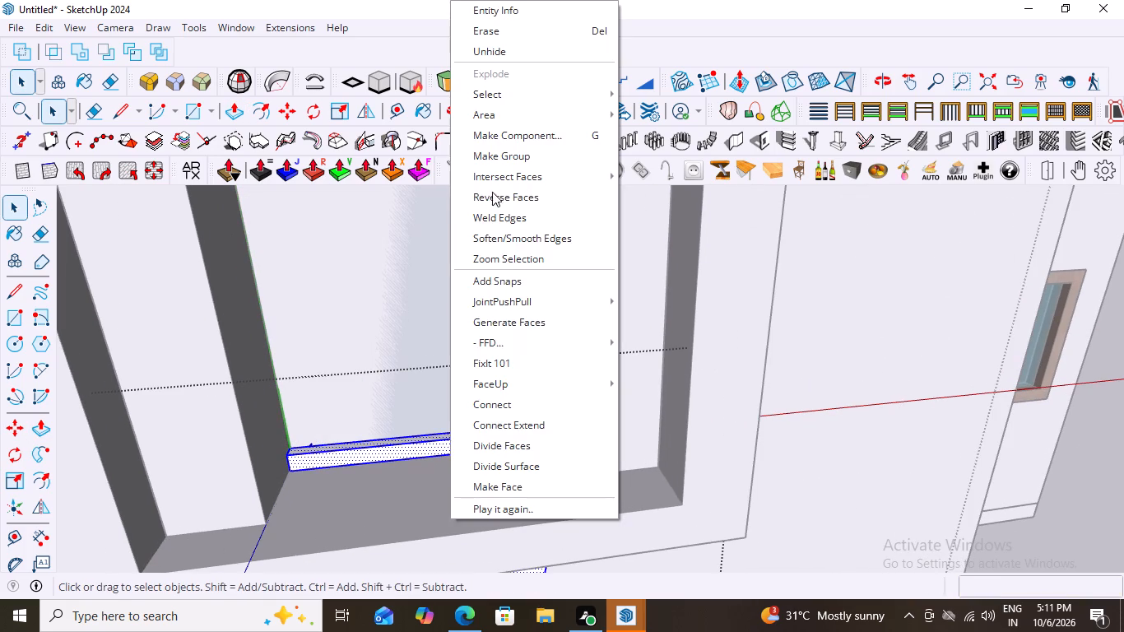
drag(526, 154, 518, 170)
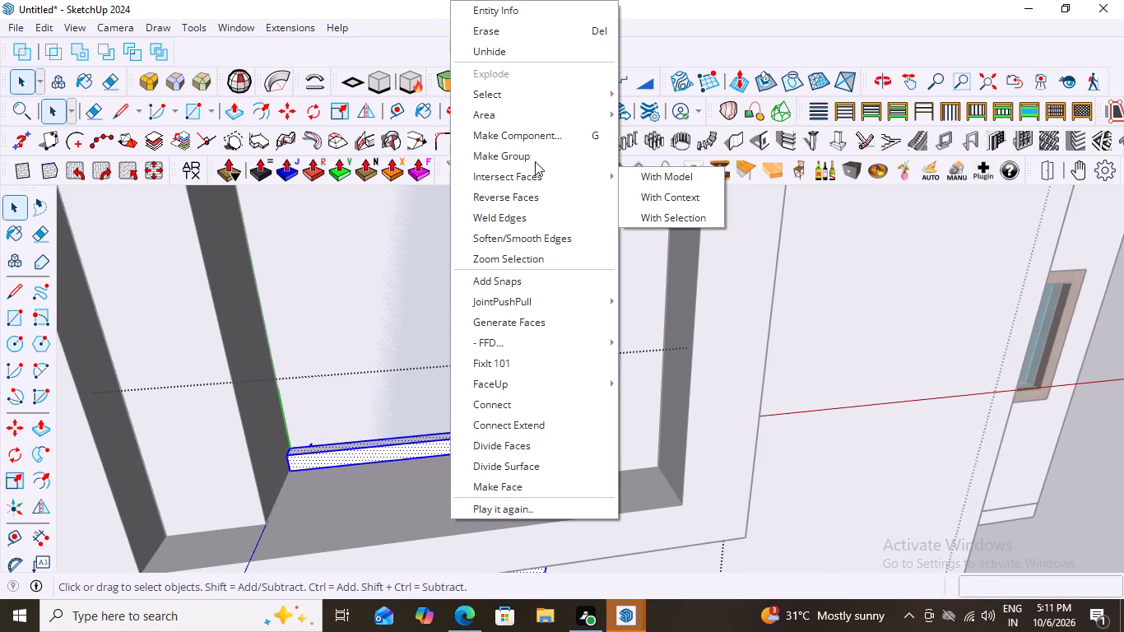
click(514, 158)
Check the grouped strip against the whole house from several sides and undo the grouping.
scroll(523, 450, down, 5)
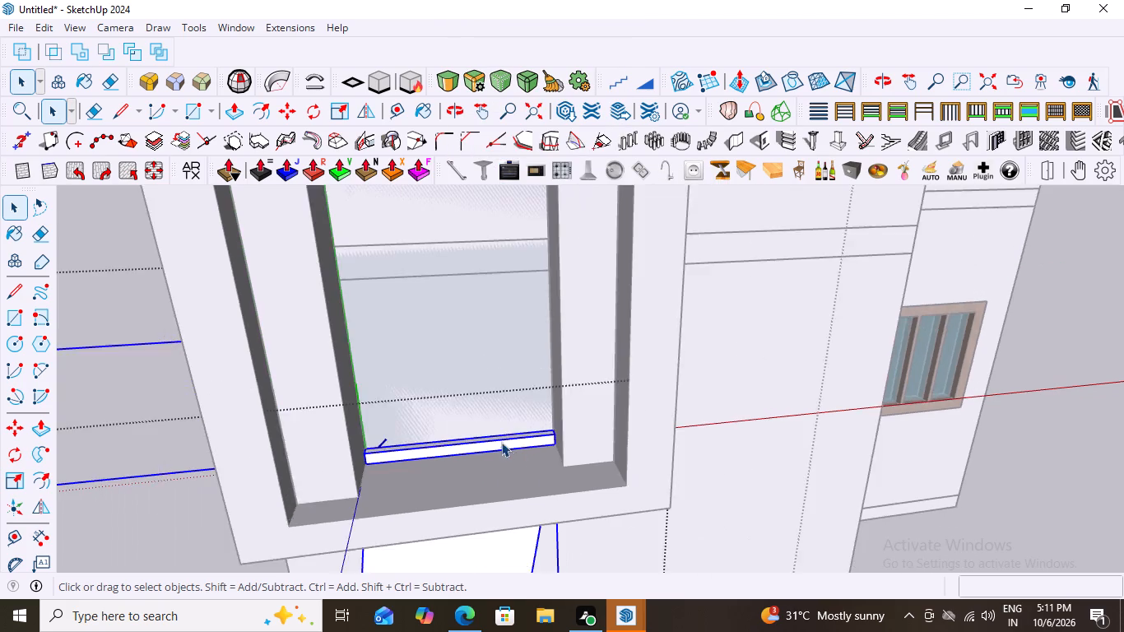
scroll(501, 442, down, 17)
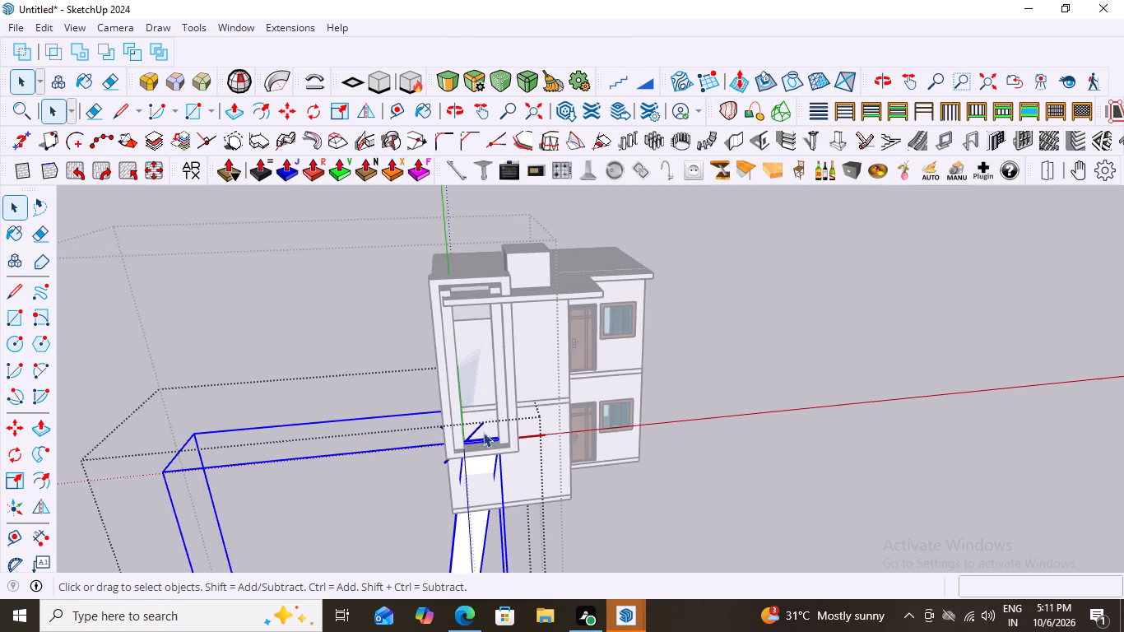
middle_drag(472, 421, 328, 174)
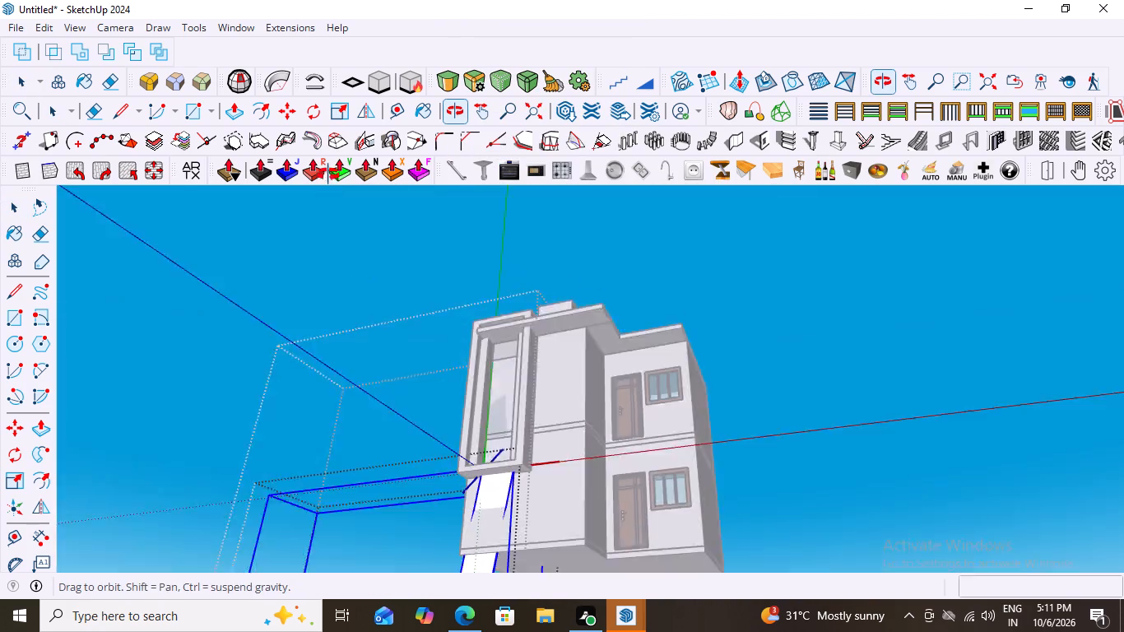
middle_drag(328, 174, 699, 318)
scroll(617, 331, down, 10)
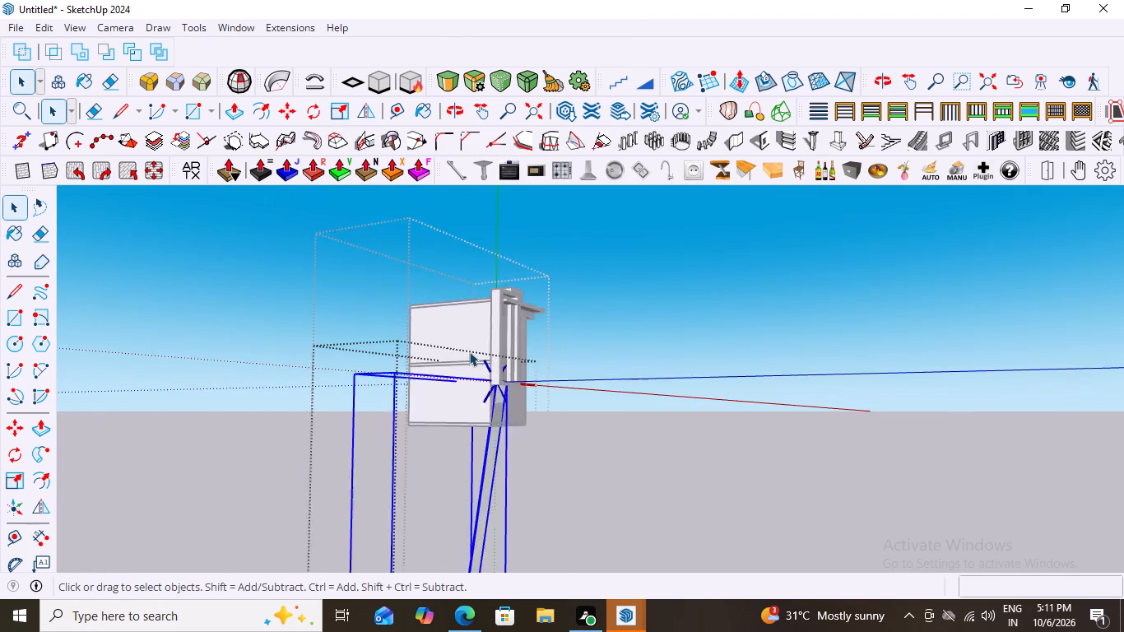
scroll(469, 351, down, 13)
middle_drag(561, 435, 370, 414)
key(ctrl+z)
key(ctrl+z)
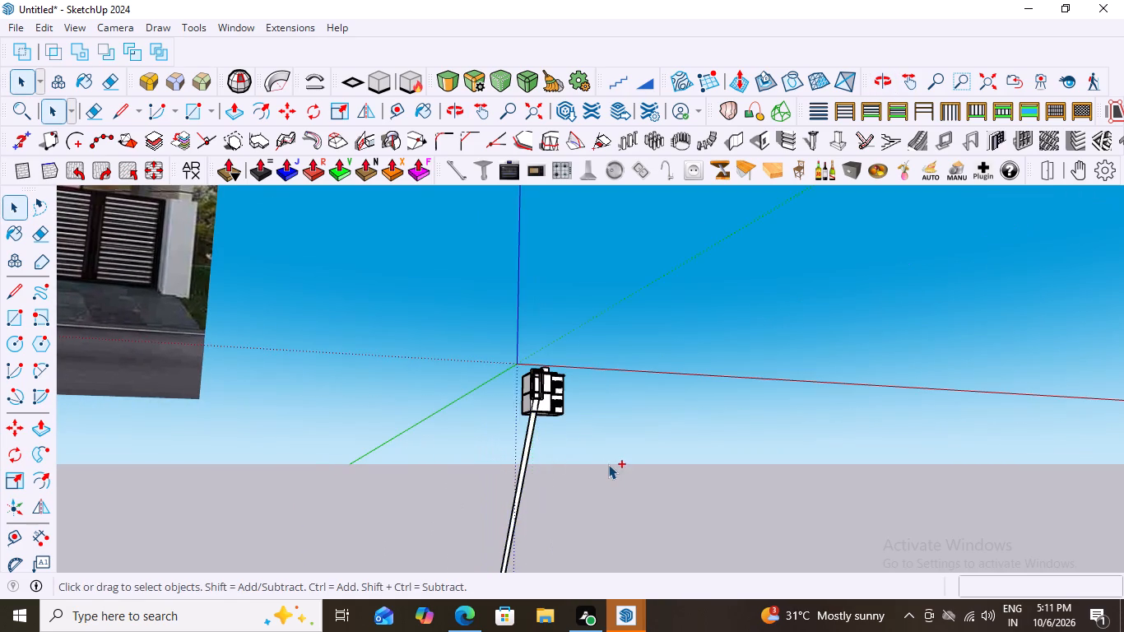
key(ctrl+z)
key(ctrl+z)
Close the strip's component, staying inside the front frame's group.
scroll(545, 380, up, 9)
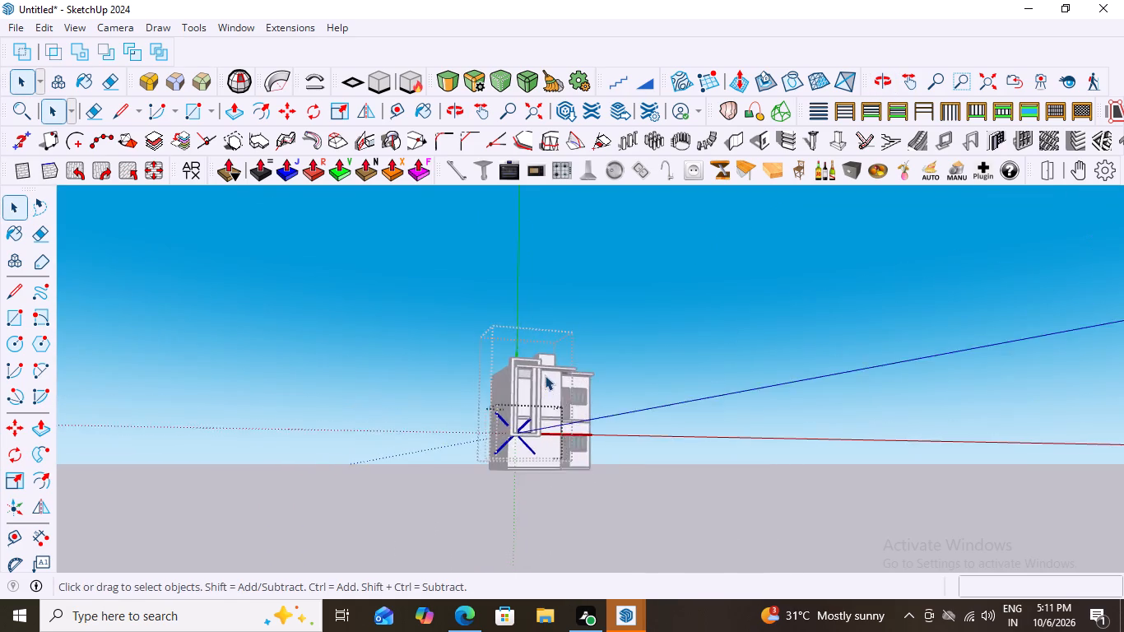
scroll(545, 375, up, 4)
click(297, 385)
Copy the strip component straight up from its lower front corner beside the column by about 2 15/16".
scroll(555, 466, up, 9)
middle_drag(521, 446, 509, 519)
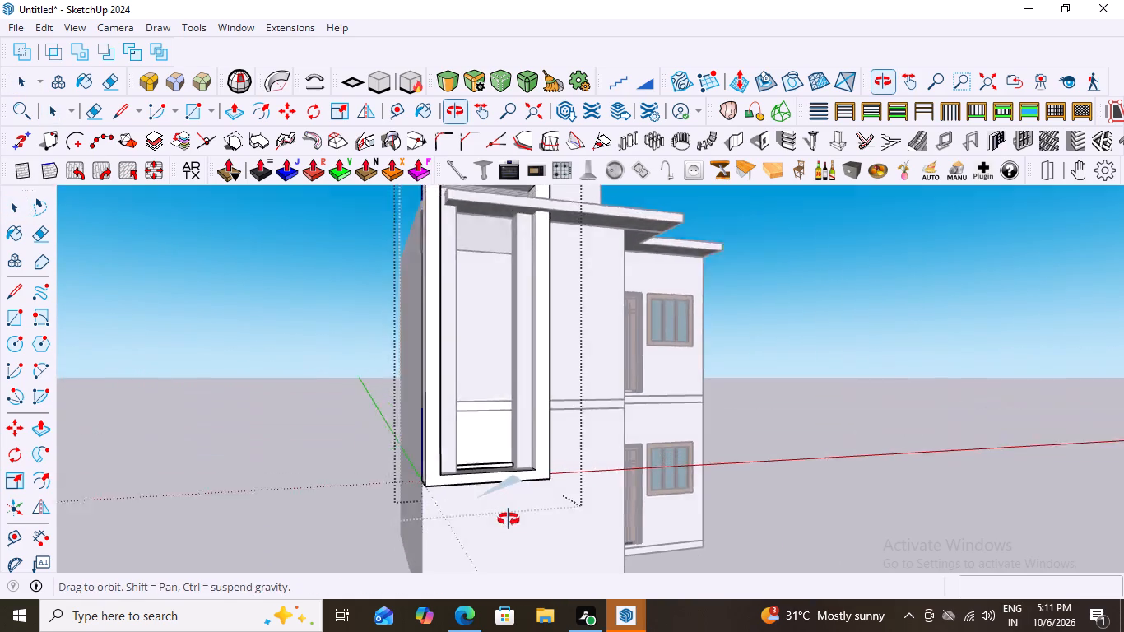
middle_drag(509, 519, 507, 524)
scroll(507, 491, up, 17)
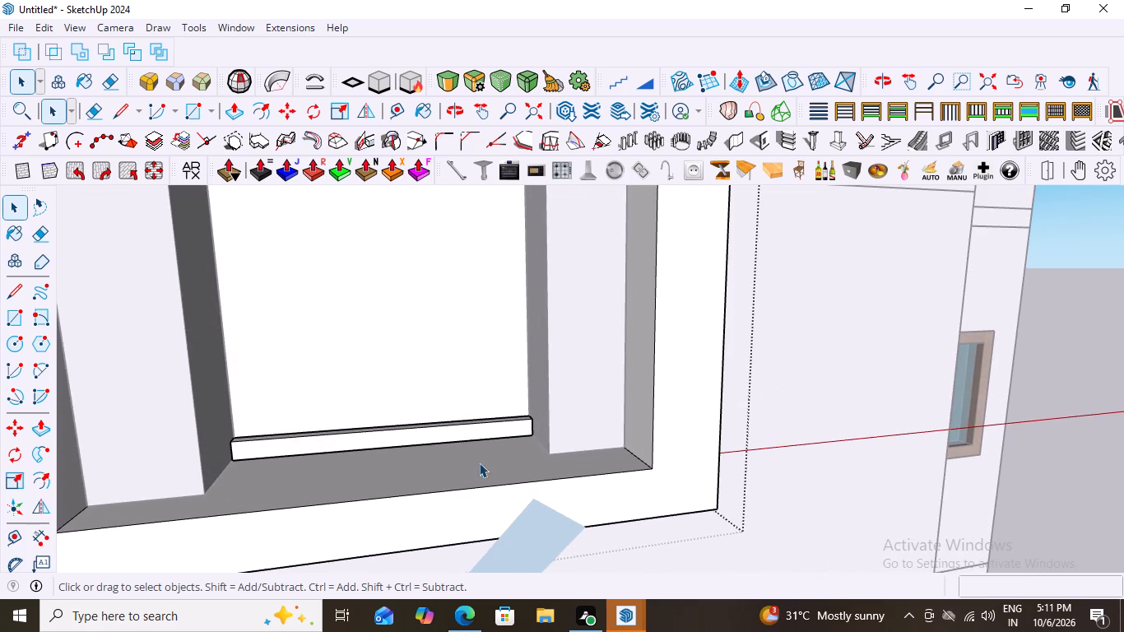
click(458, 437)
scroll(525, 374, down, 8)
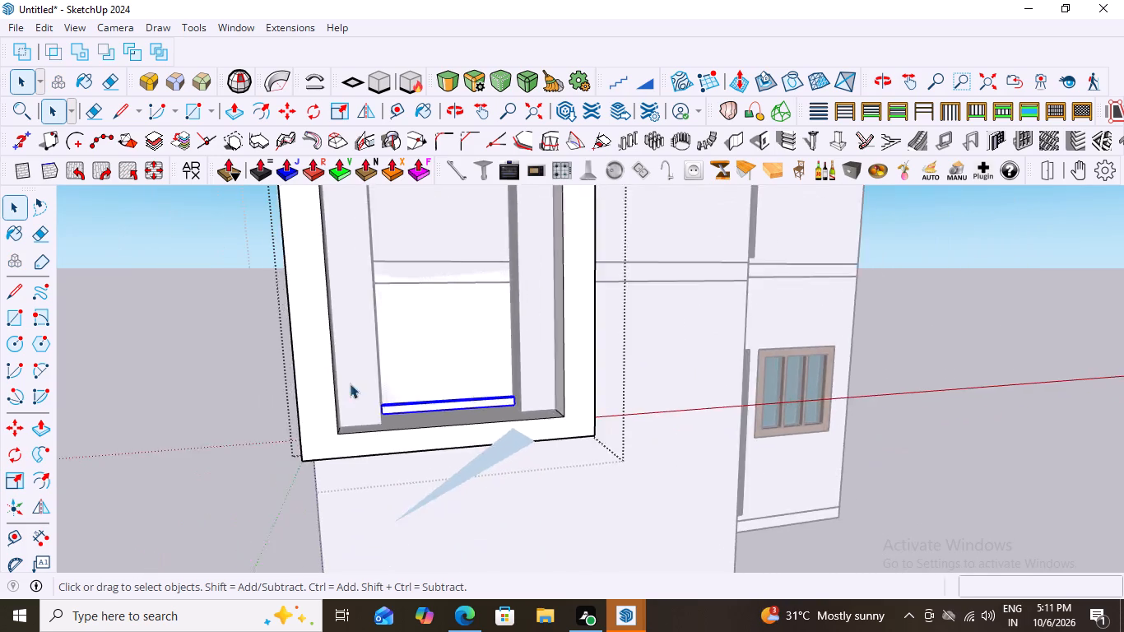
scroll(350, 383, down, 20)
scroll(350, 383, down, 4)
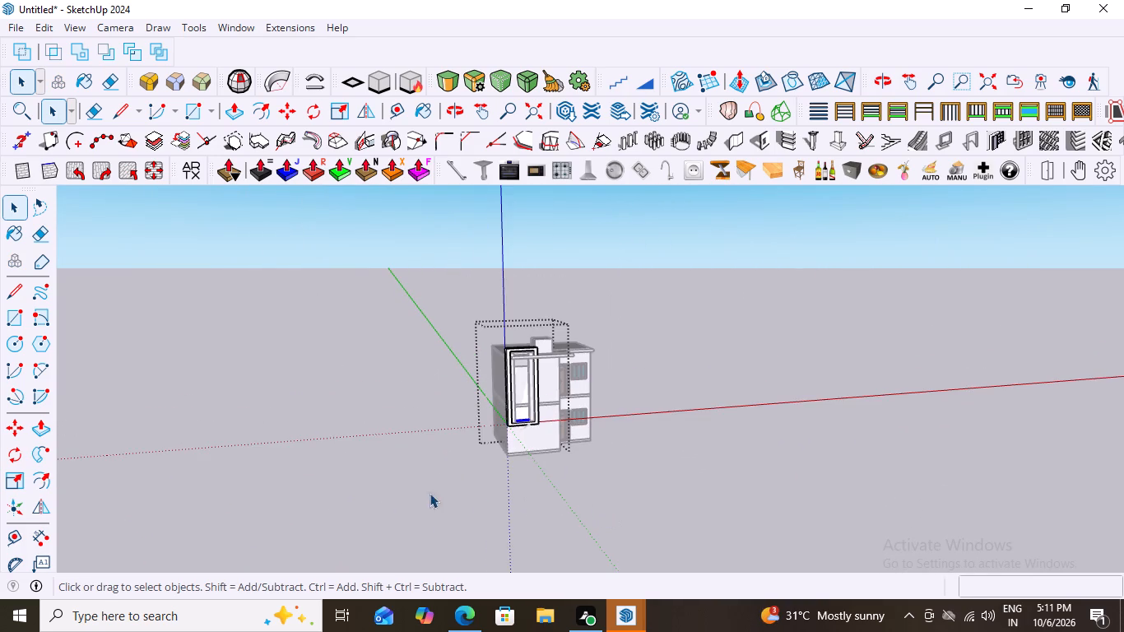
scroll(388, 458, down, 2)
scroll(491, 423, up, 19)
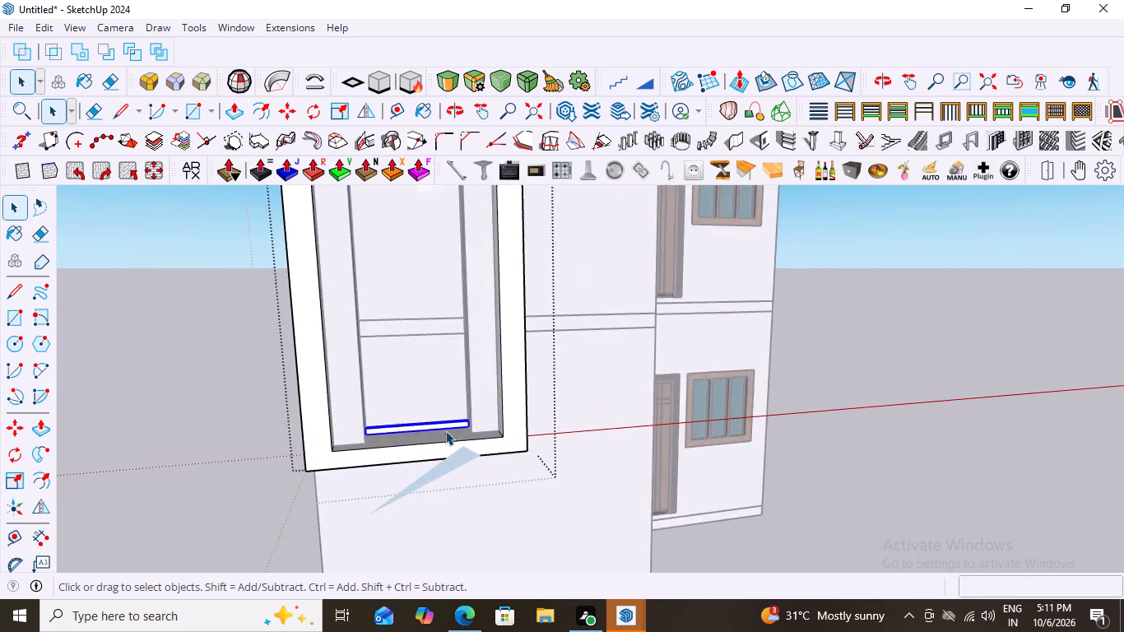
scroll(445, 430, up, 10)
scroll(446, 428, down, 7)
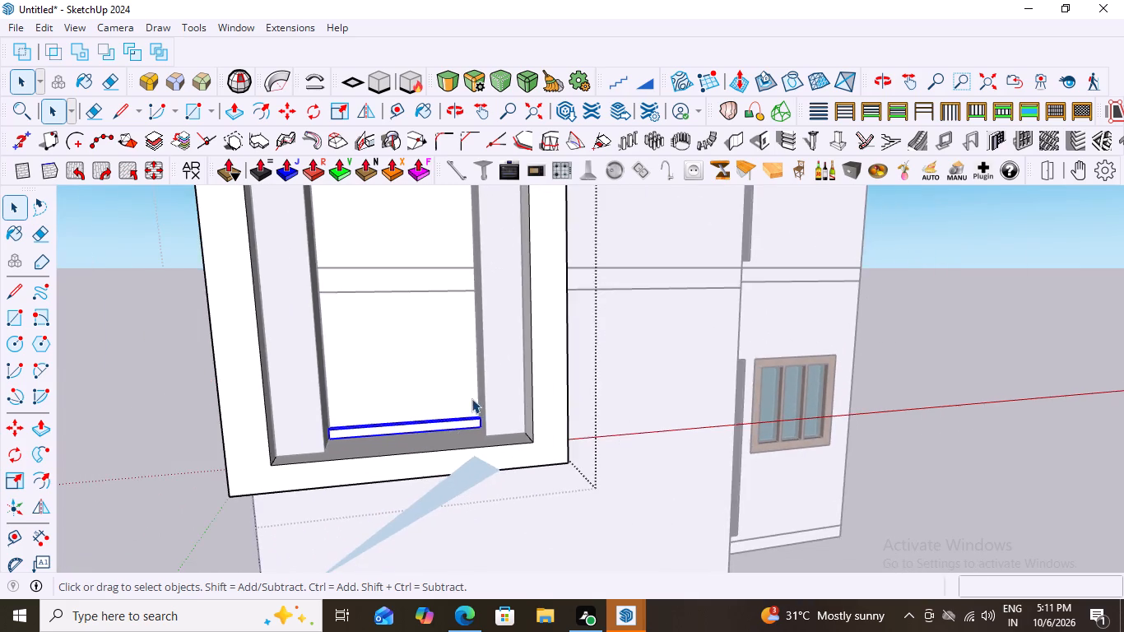
scroll(471, 398, up, 7)
key(m)
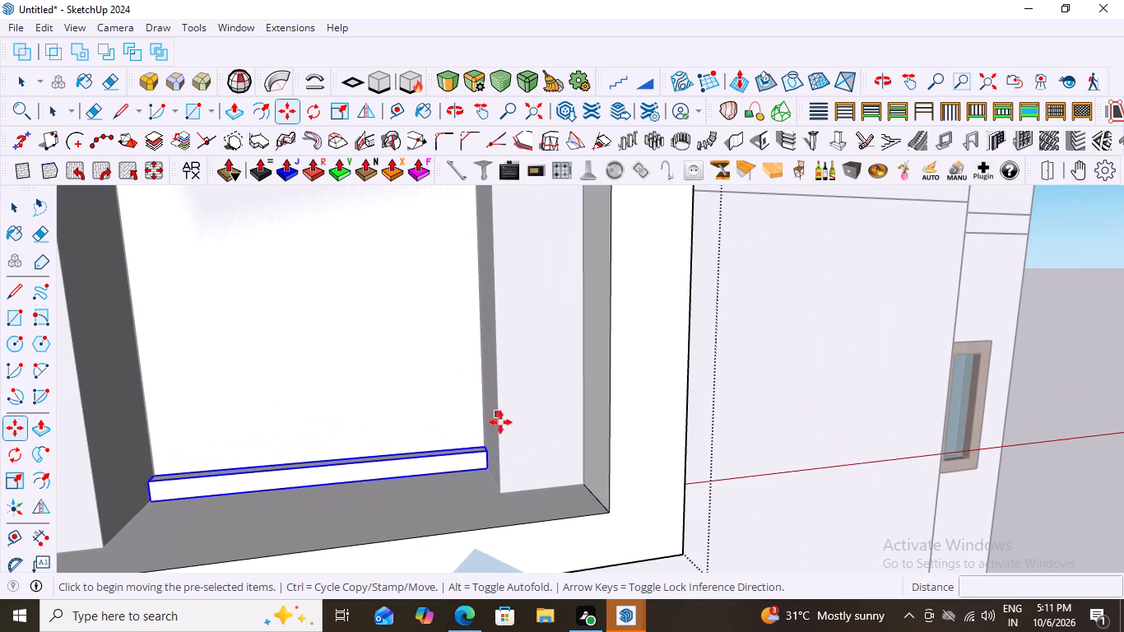
scroll(485, 469, up, 13)
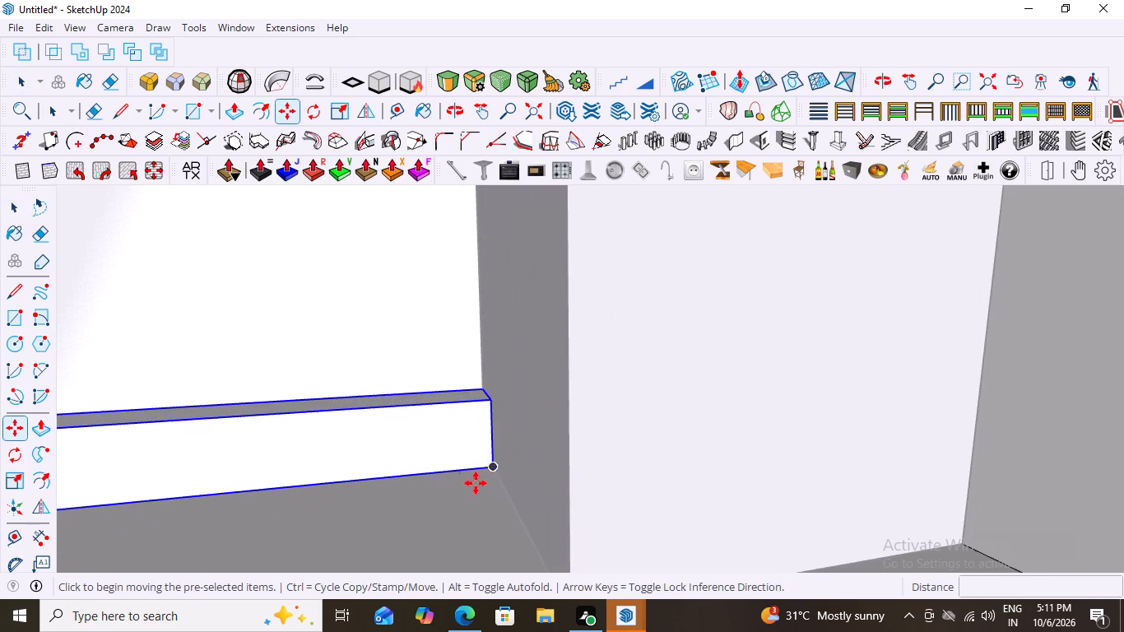
middle_drag(460, 482, 500, 433)
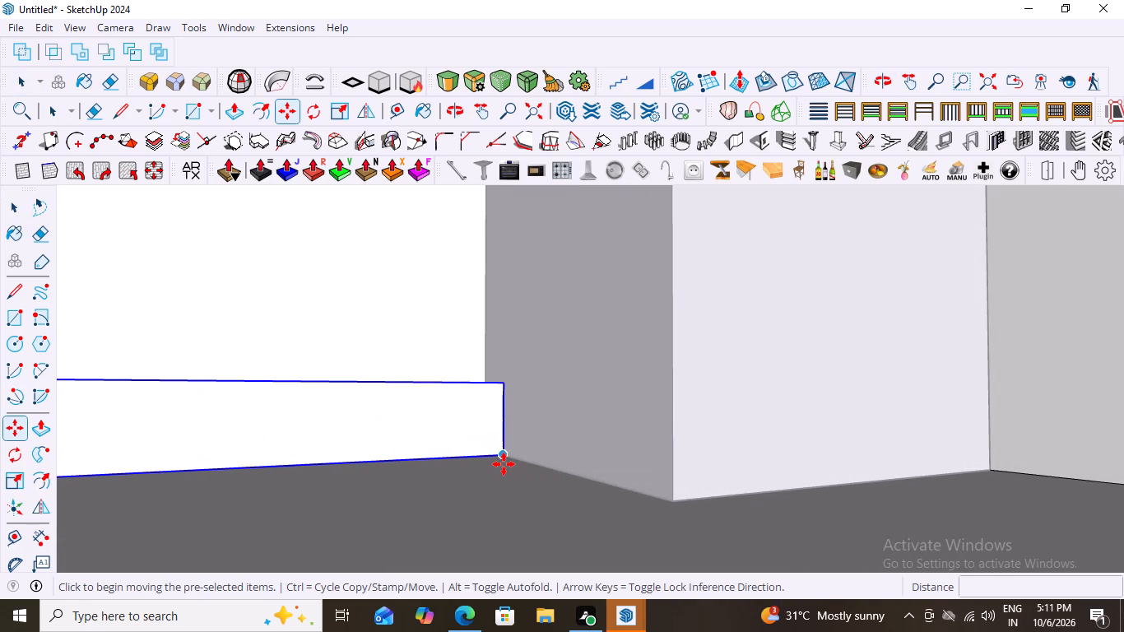
scroll(504, 464, up, 3)
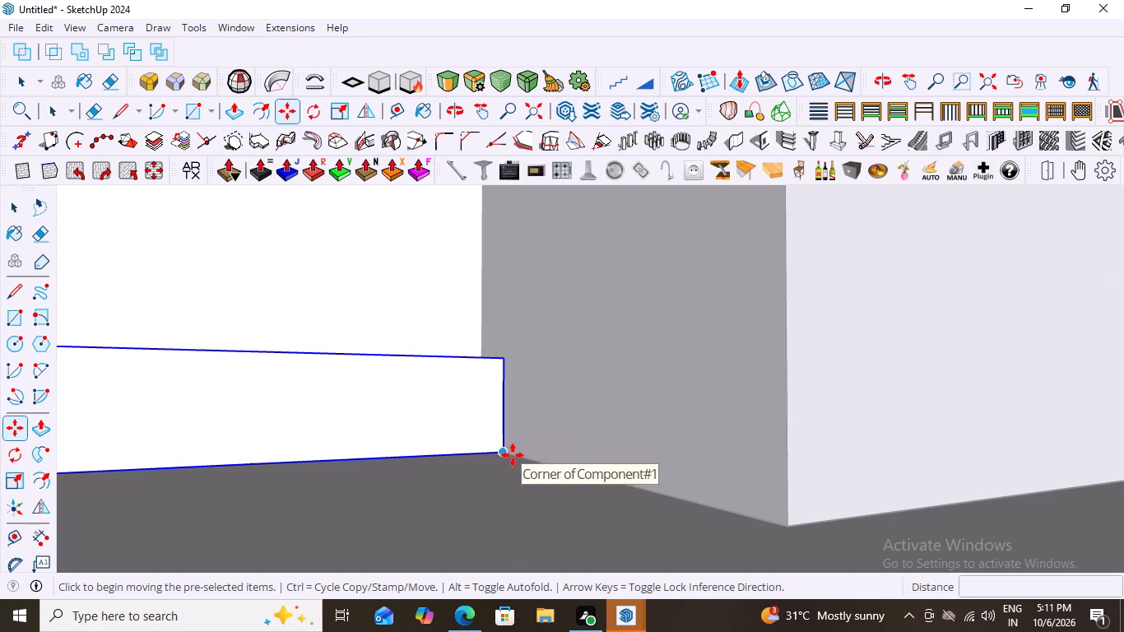
click(505, 454)
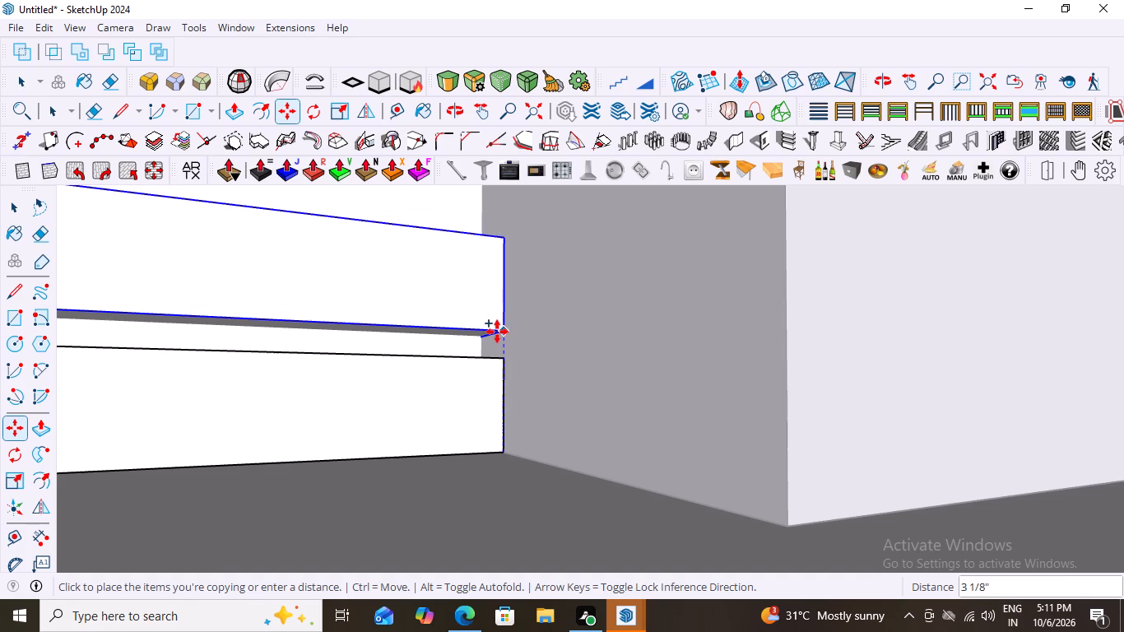
click(497, 338)
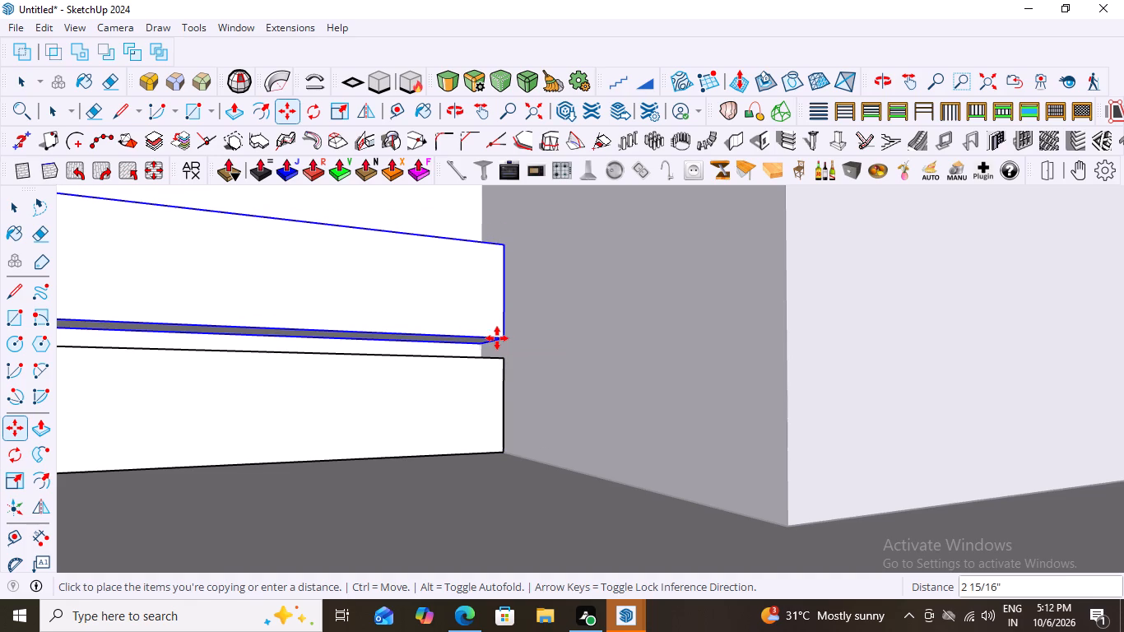
Repeat the strip copy upward as a 17x array at the same spacing.
key(1)
key(7)
key(x)
key(Return)
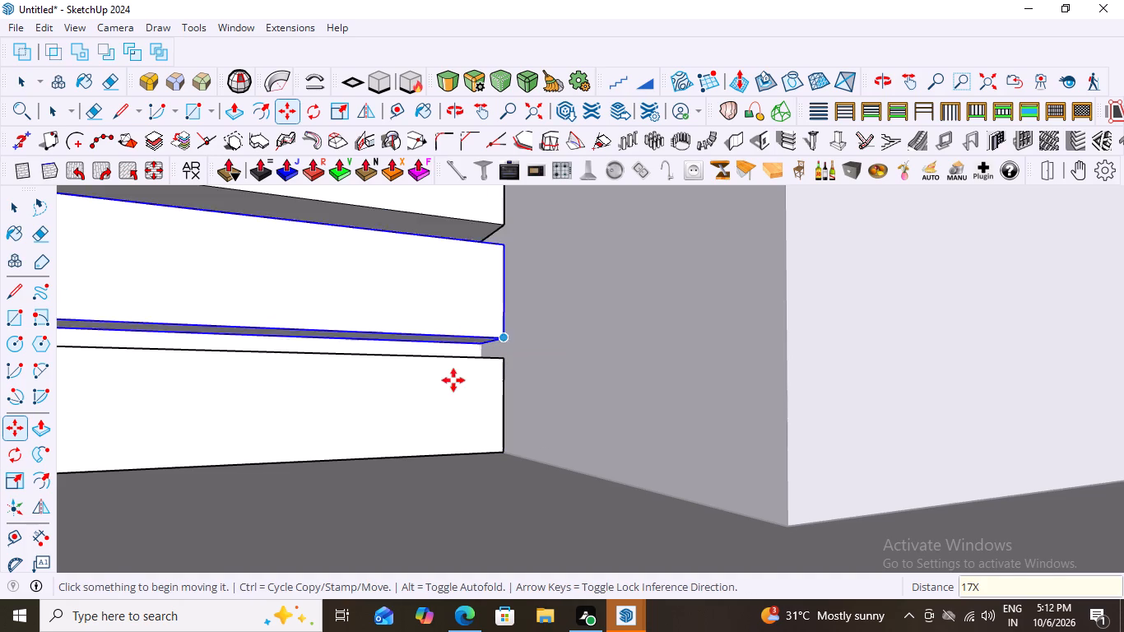
Check how far the strip array fills the opening between the columns and undo the array of copies.
scroll(391, 423, down, 20)
scroll(391, 423, down, 7)
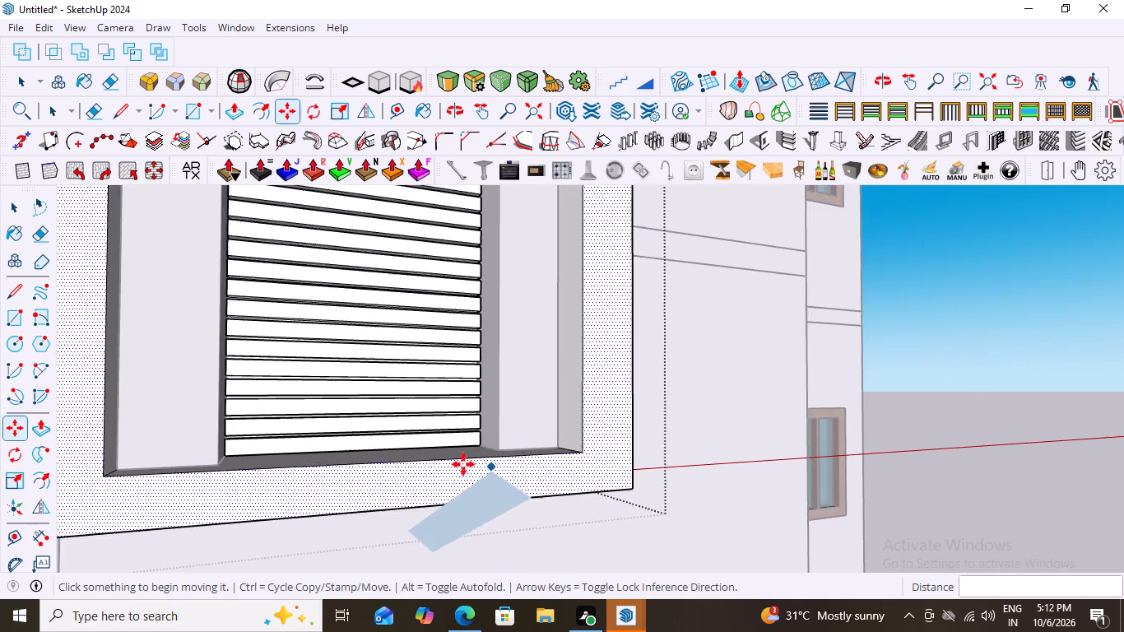
scroll(463, 464, down, 11)
scroll(365, 462, down, 7)
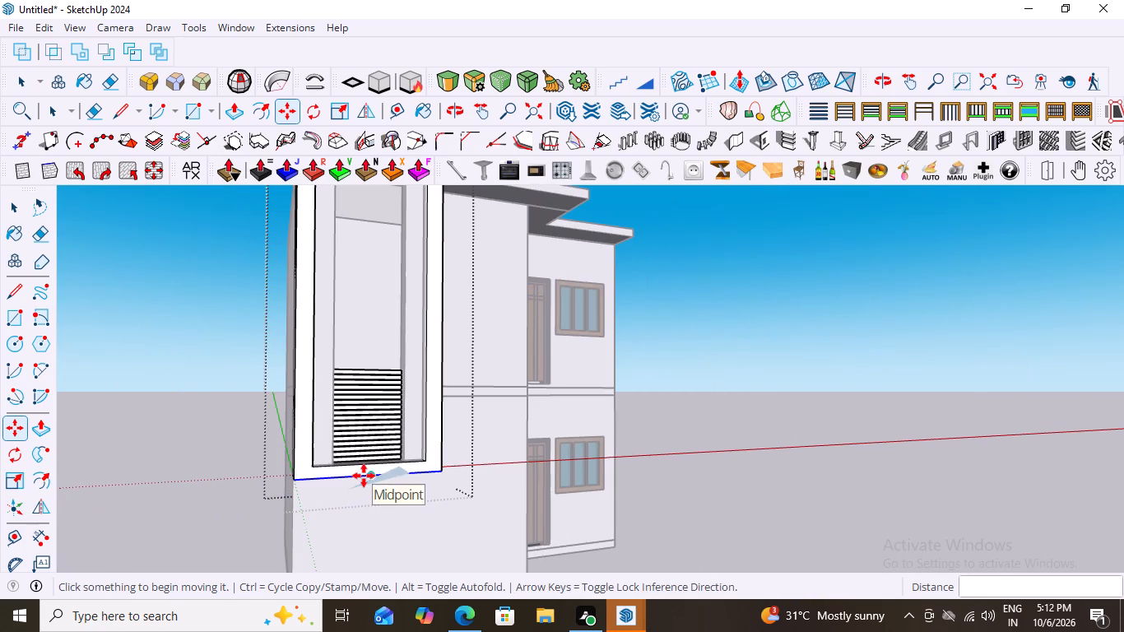
scroll(391, 394, up, 8)
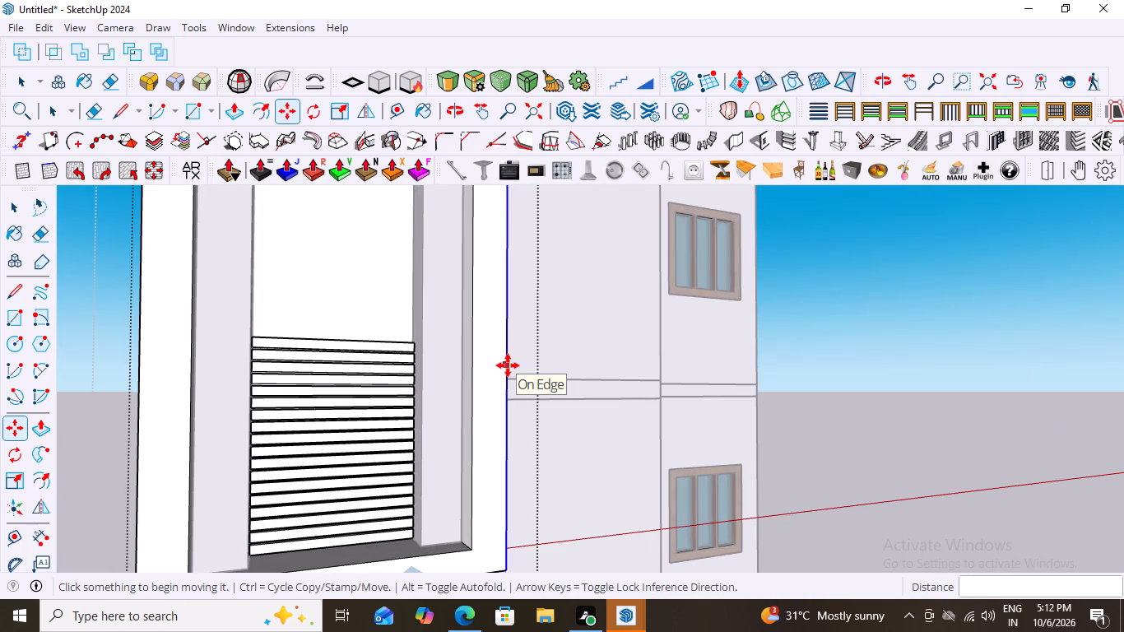
key(ctrl+z)
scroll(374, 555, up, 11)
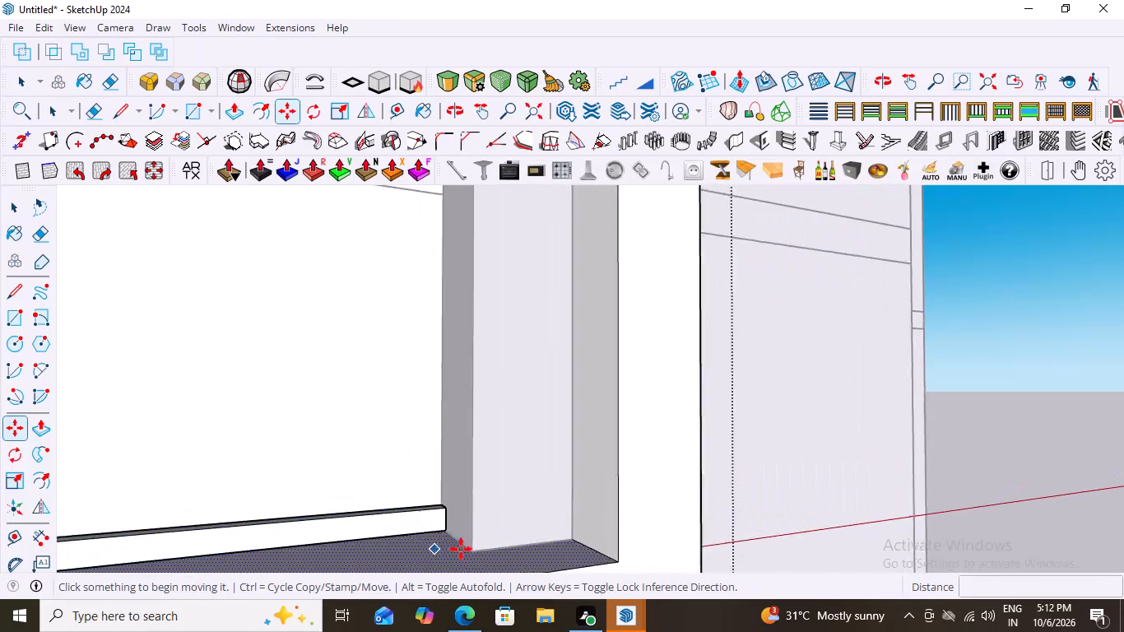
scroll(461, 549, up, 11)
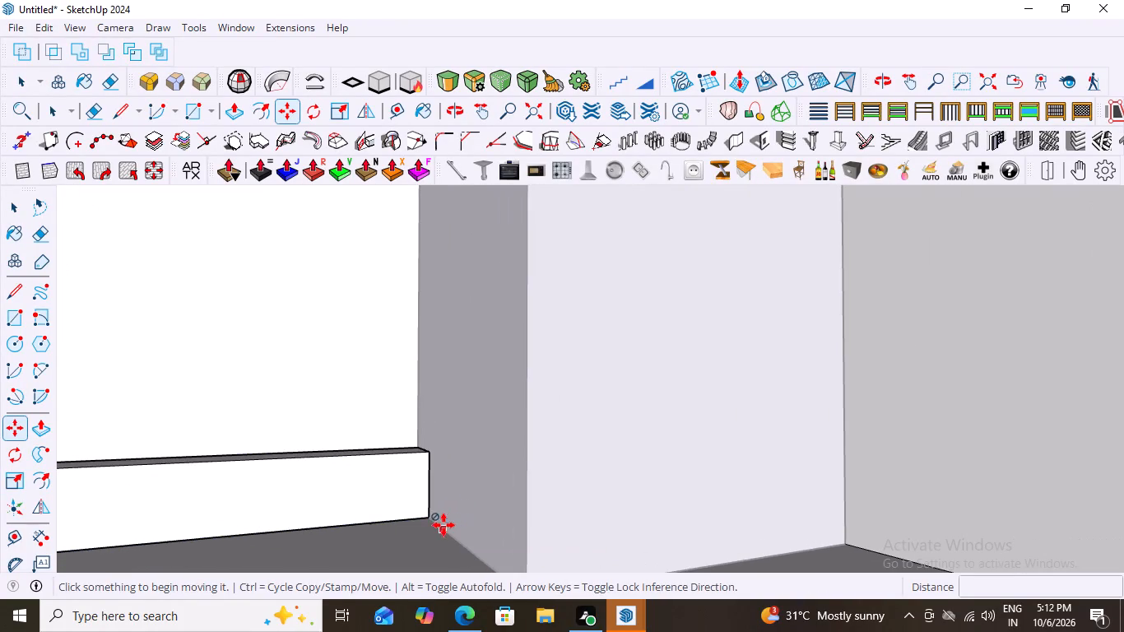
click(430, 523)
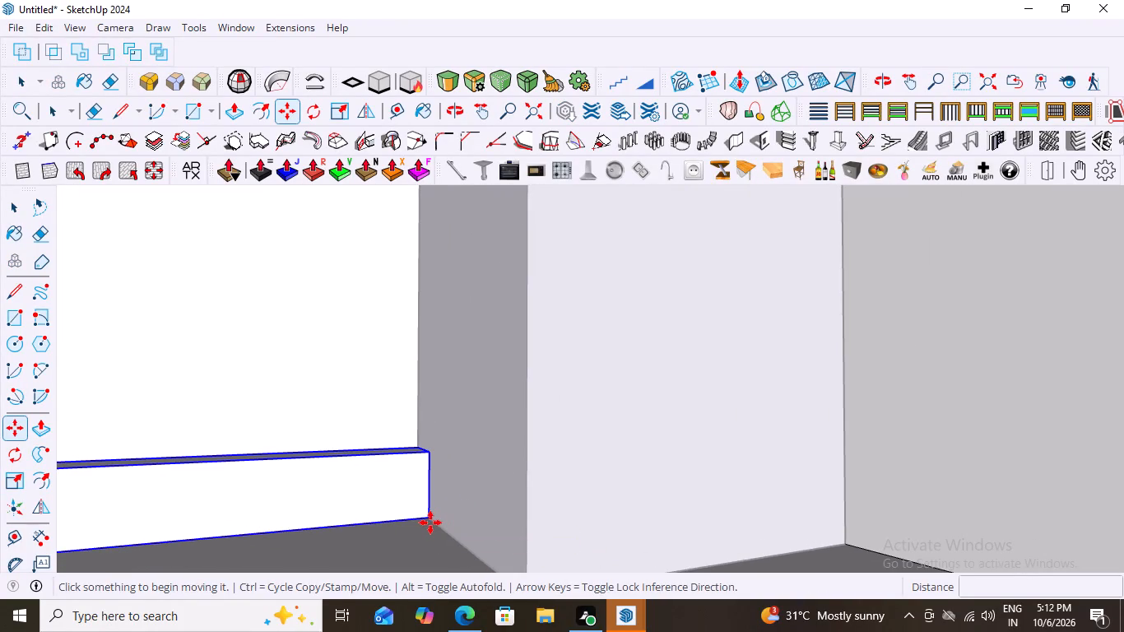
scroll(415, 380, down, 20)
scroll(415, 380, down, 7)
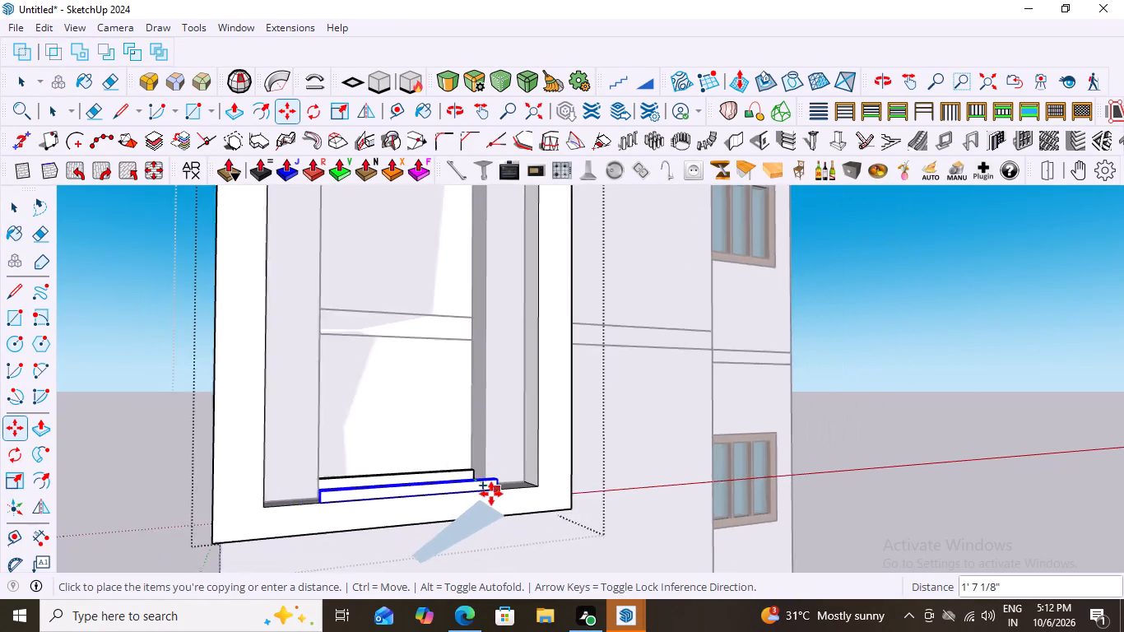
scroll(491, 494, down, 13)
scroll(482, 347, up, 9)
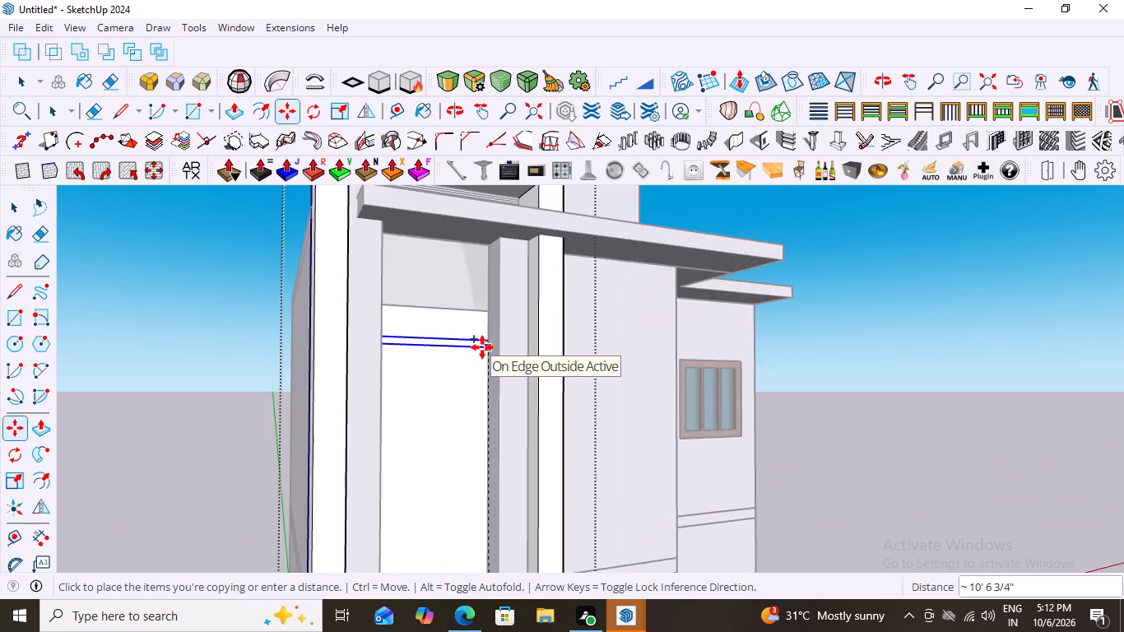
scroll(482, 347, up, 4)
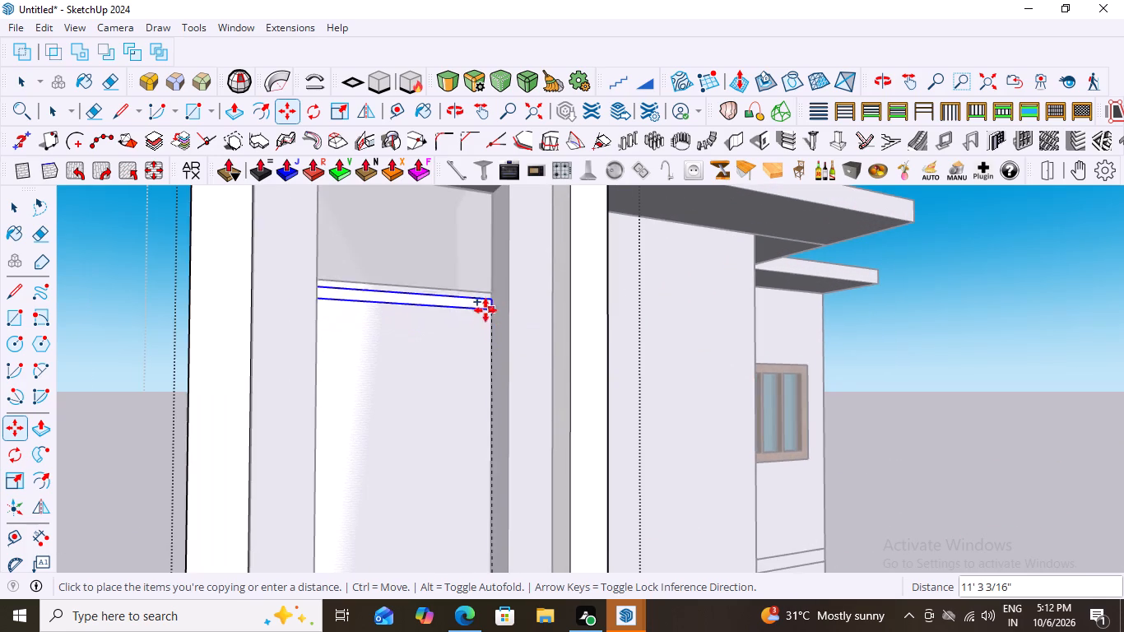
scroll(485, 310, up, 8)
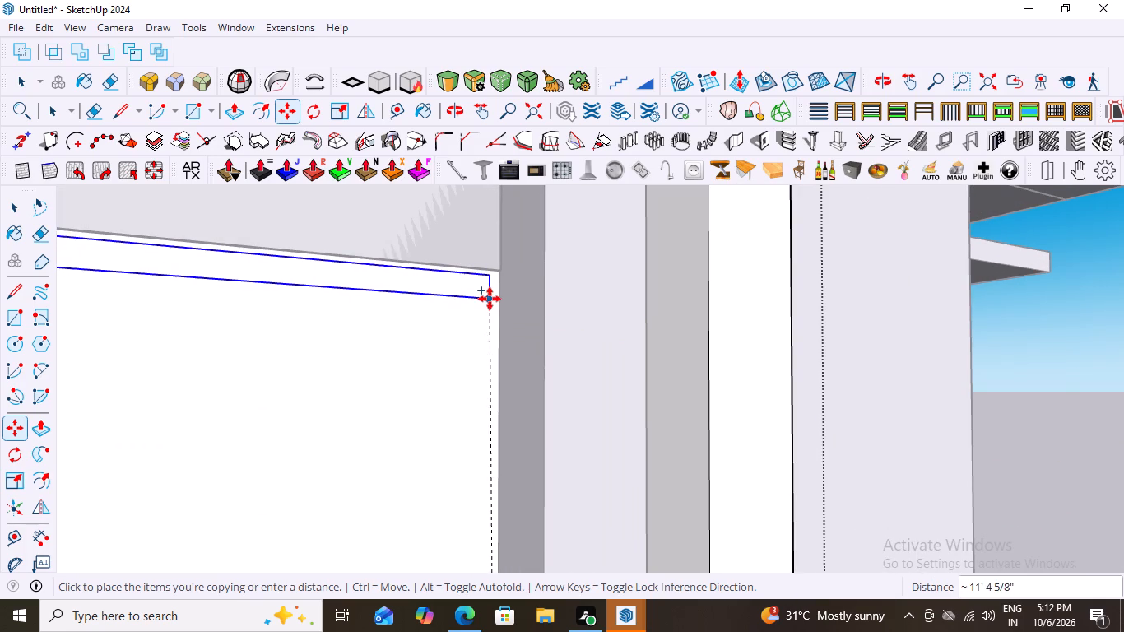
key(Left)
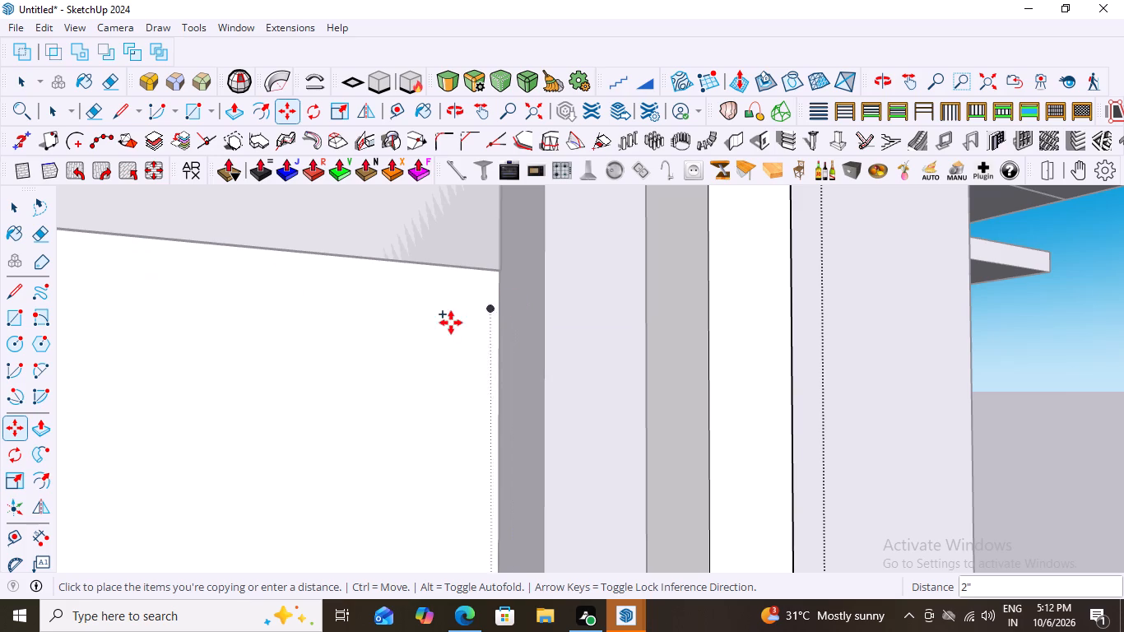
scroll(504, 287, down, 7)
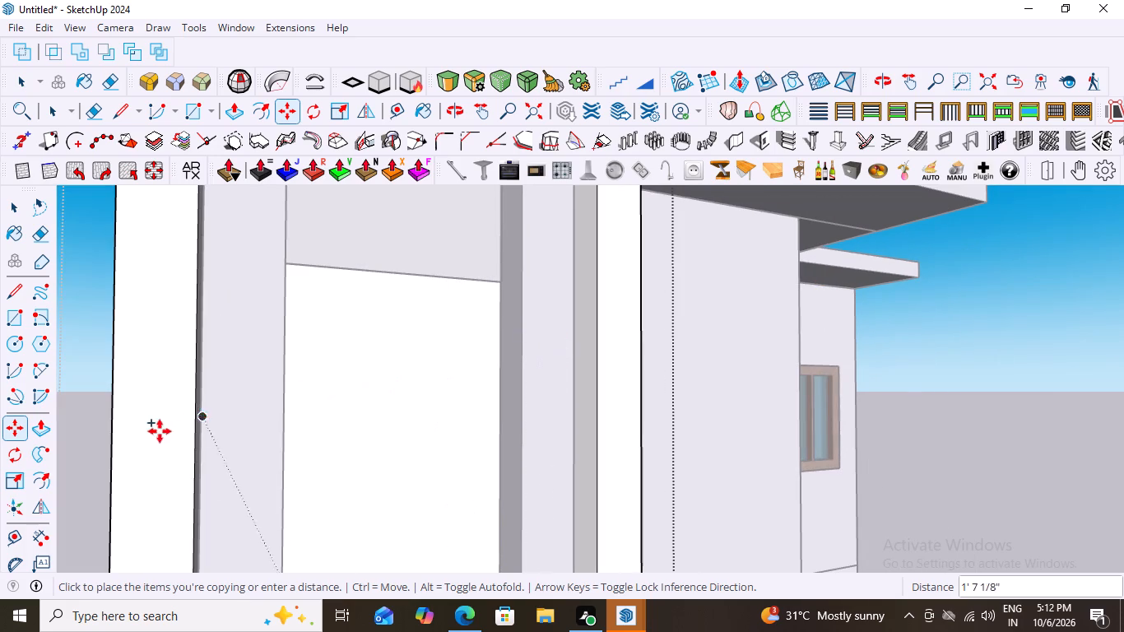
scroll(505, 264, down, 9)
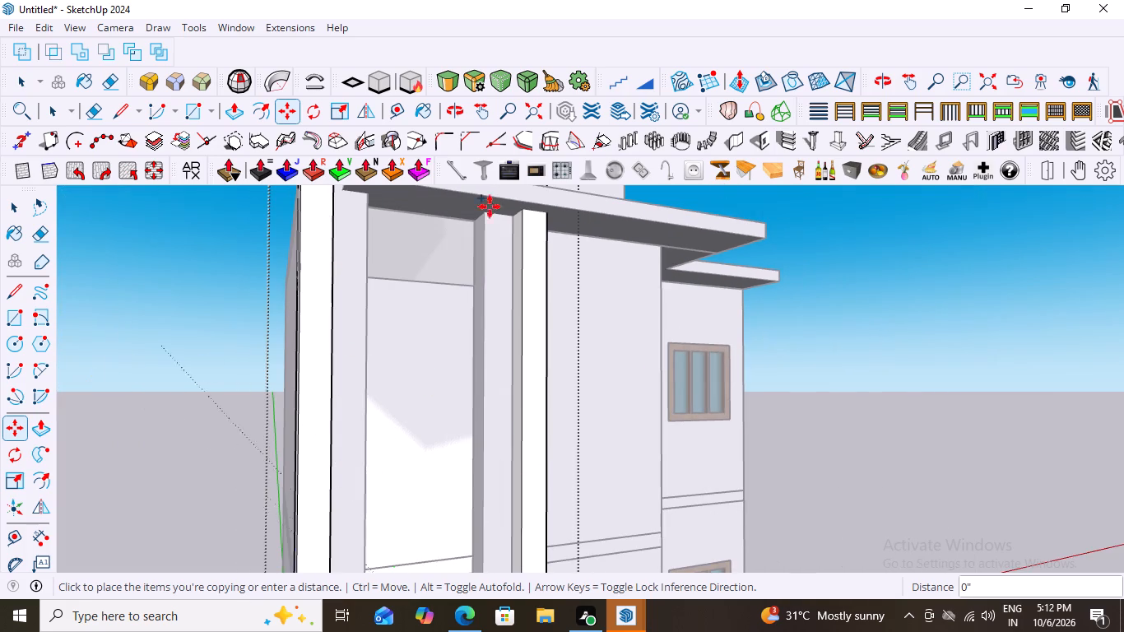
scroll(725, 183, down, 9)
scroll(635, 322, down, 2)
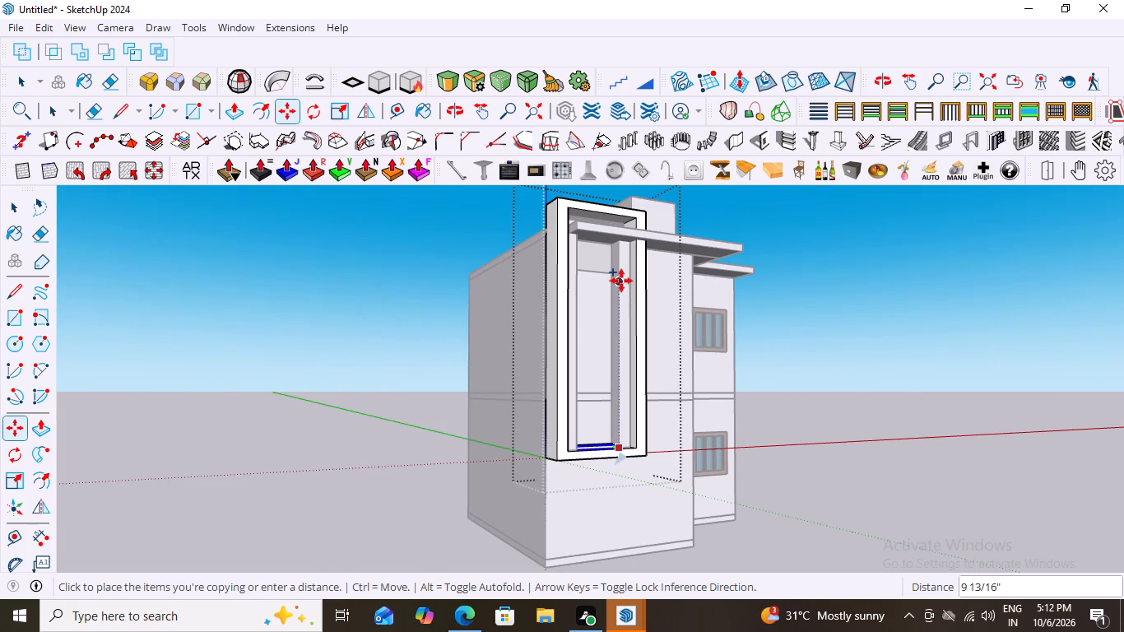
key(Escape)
Copy the bottom strip straight up from its lower front corner by about 11' 2 11/16", near the opening's upper end.
scroll(628, 455, up, 4)
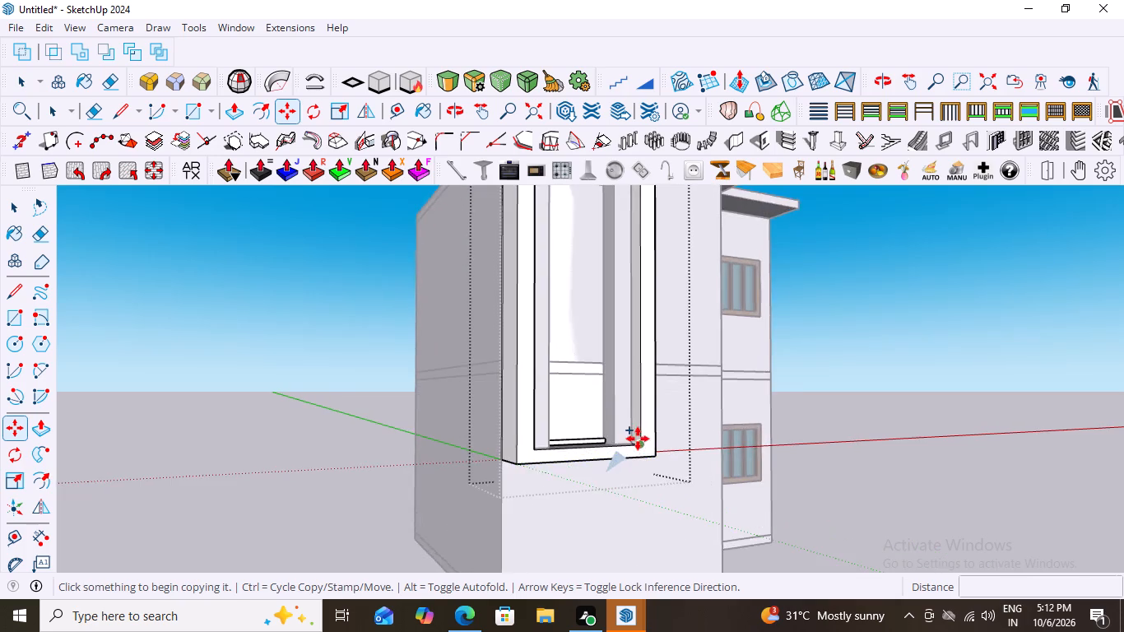
scroll(637, 435, up, 10)
scroll(572, 453, up, 5)
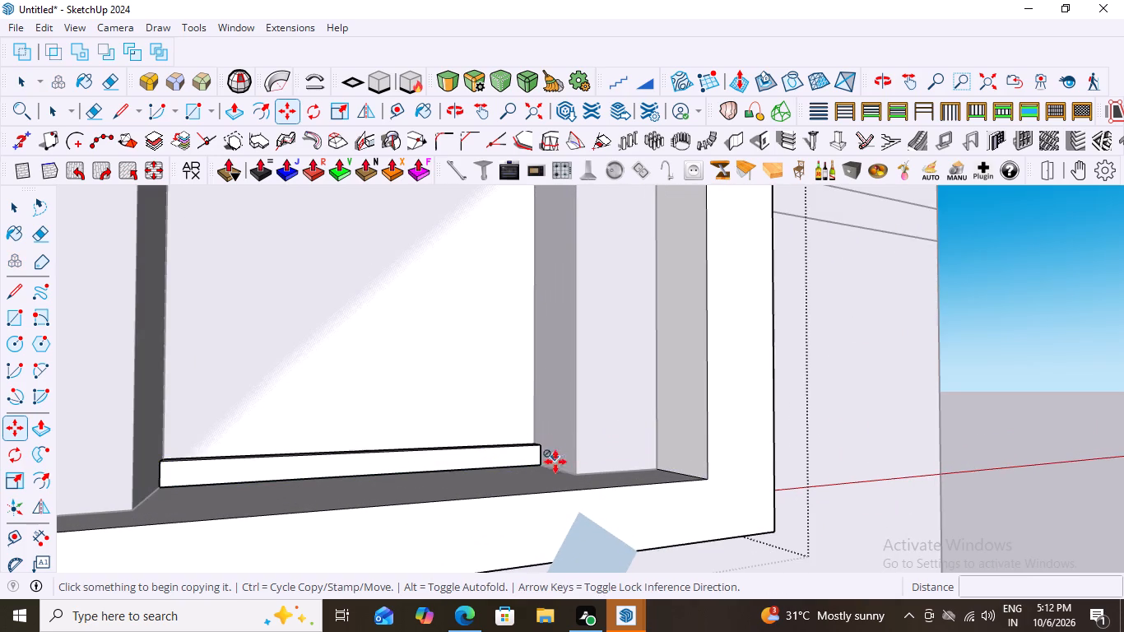
click(544, 467)
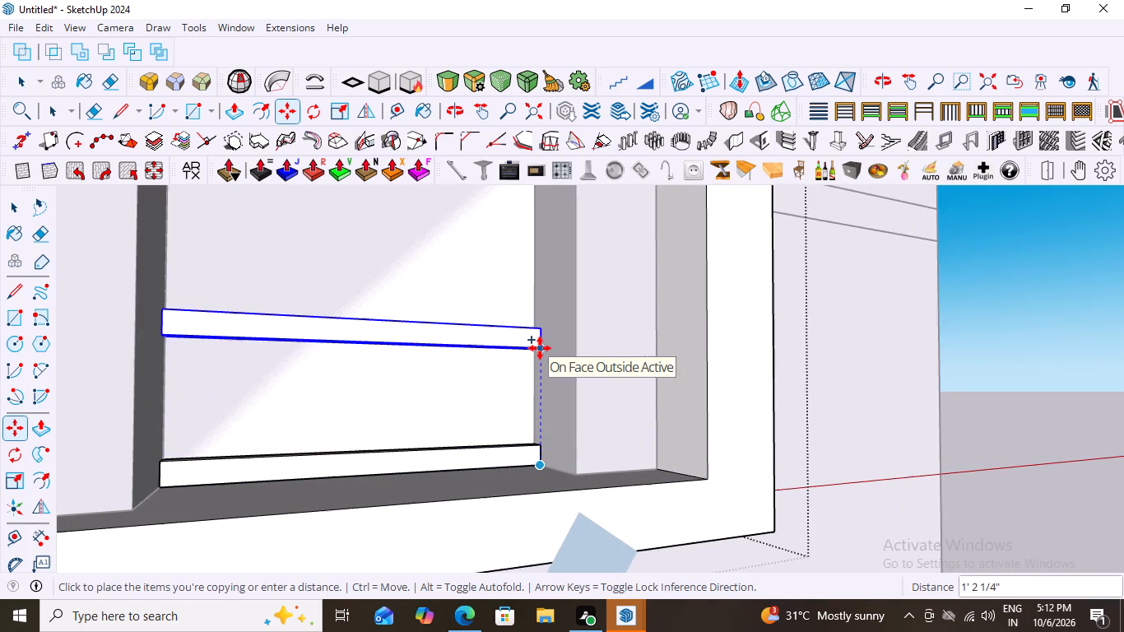
scroll(540, 348, down, 20)
scroll(540, 348, down, 3)
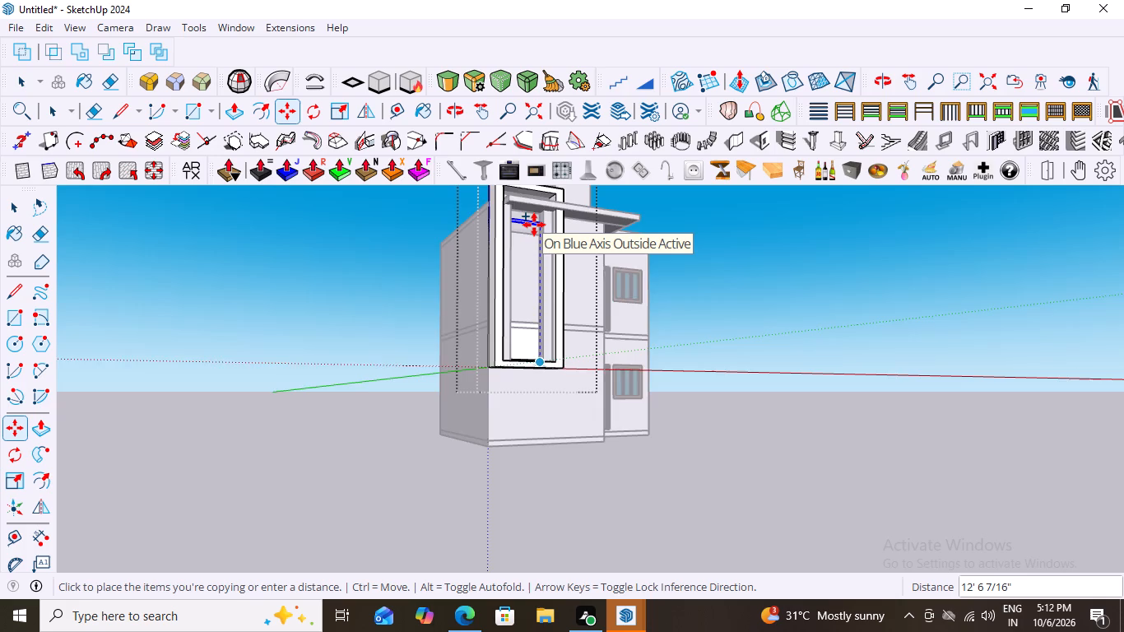
scroll(534, 225, up, 7)
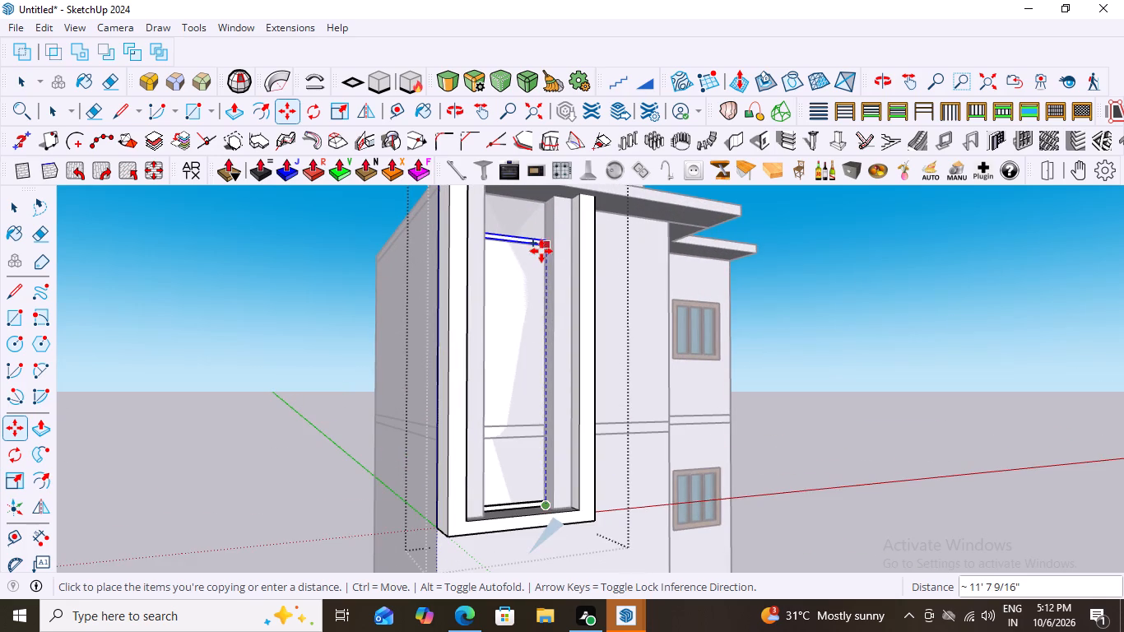
scroll(542, 253, up, 8)
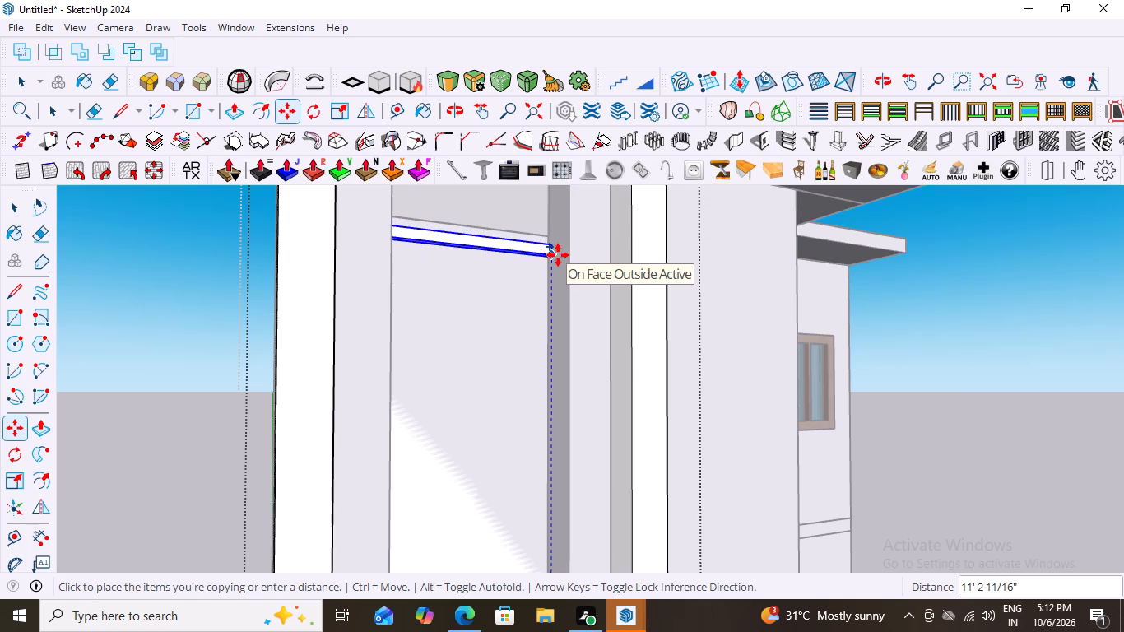
click(558, 255)
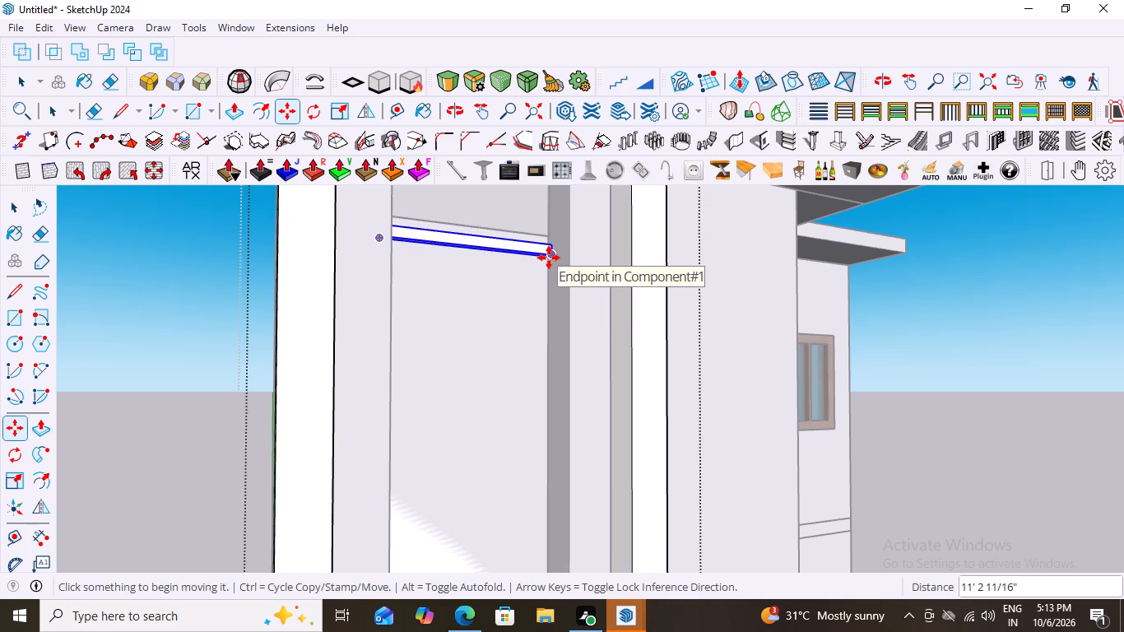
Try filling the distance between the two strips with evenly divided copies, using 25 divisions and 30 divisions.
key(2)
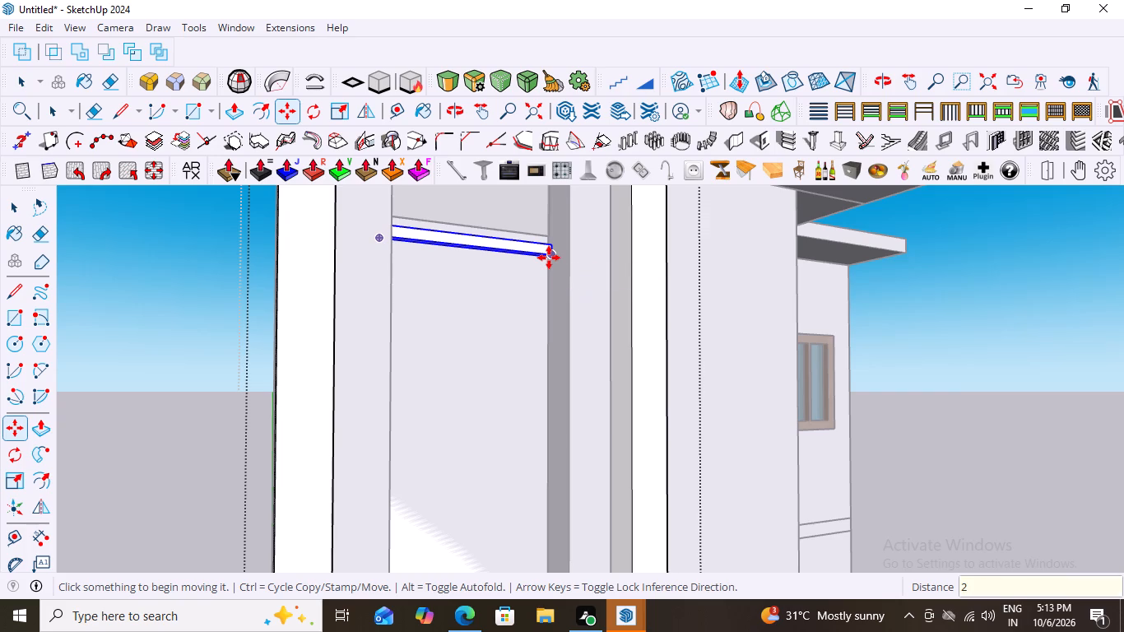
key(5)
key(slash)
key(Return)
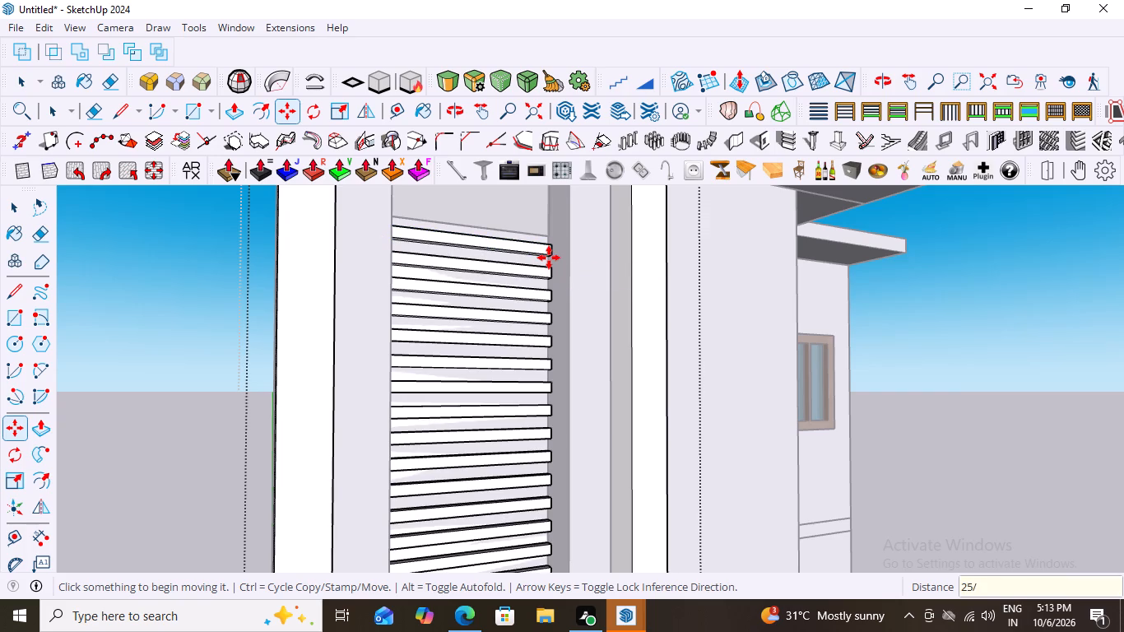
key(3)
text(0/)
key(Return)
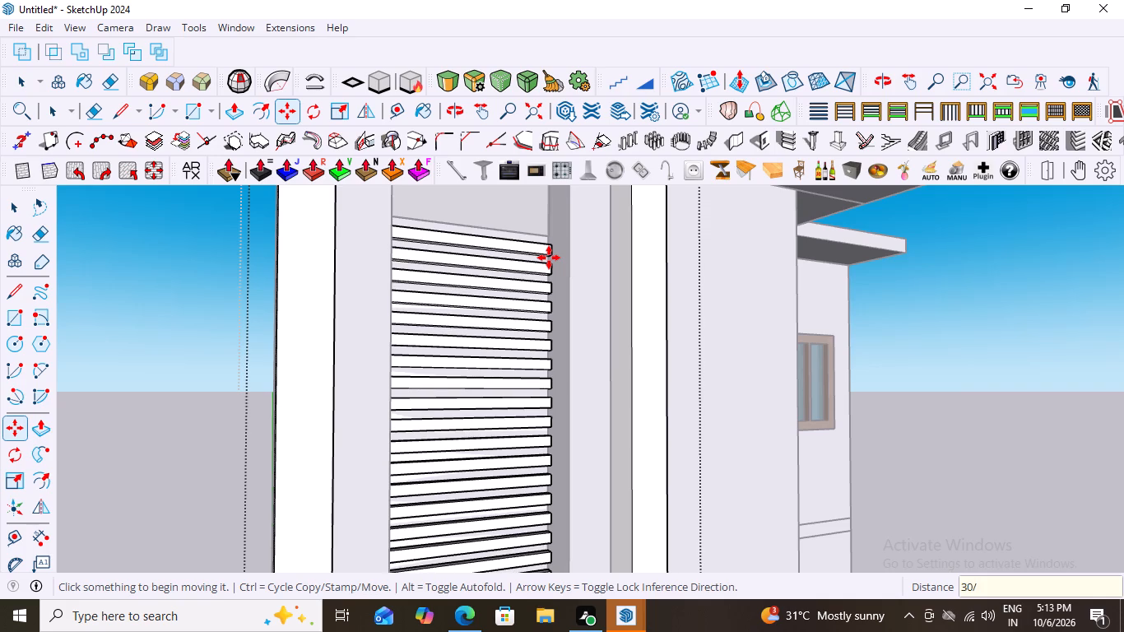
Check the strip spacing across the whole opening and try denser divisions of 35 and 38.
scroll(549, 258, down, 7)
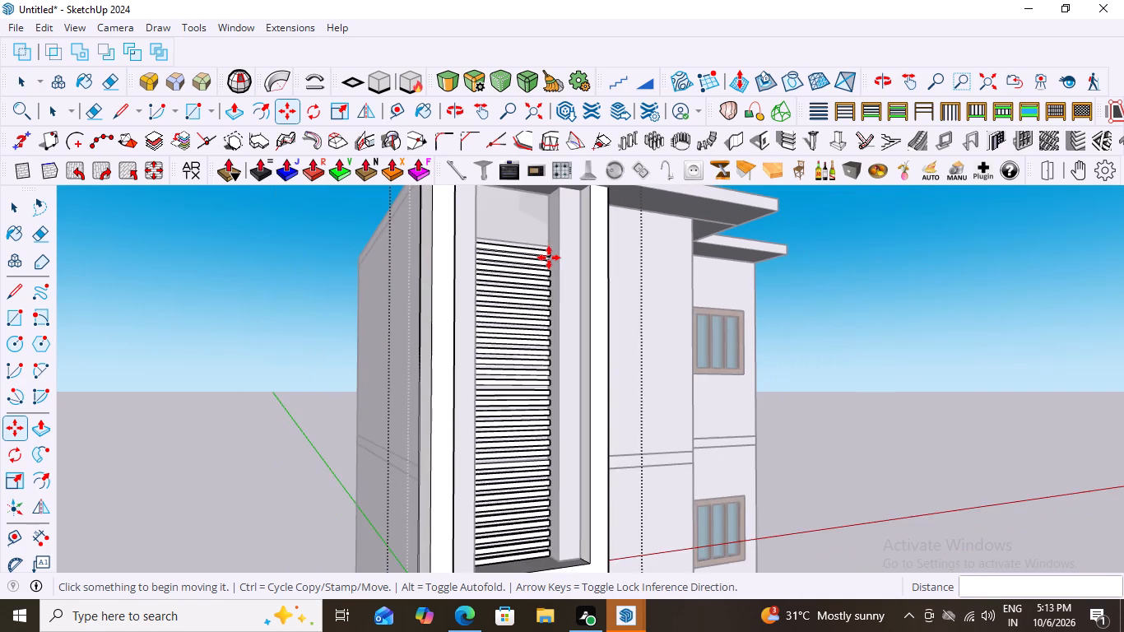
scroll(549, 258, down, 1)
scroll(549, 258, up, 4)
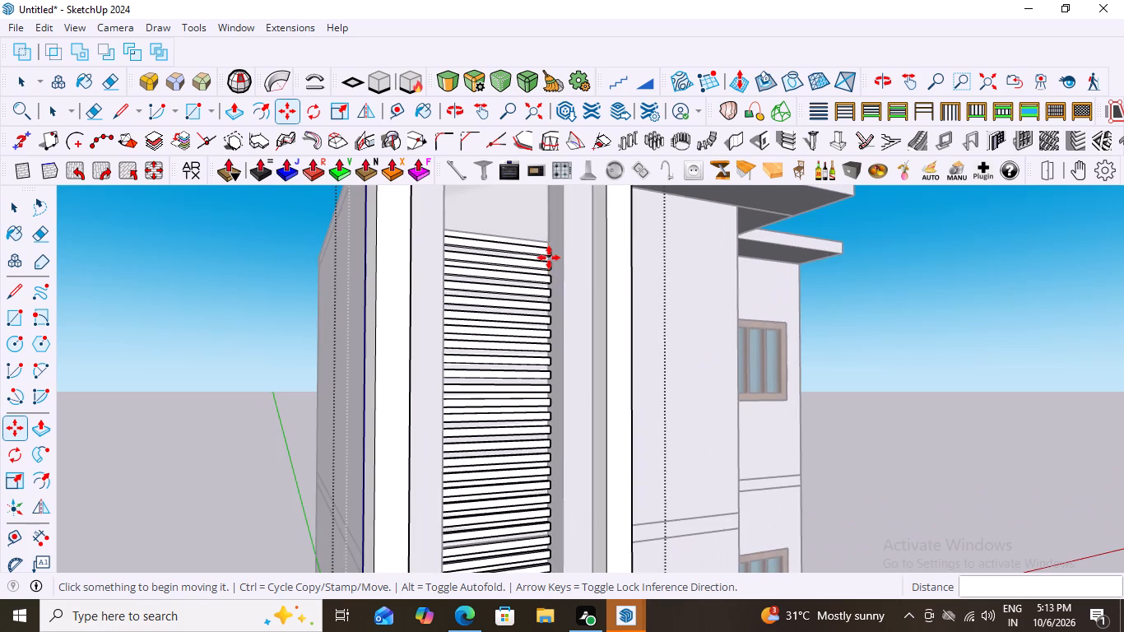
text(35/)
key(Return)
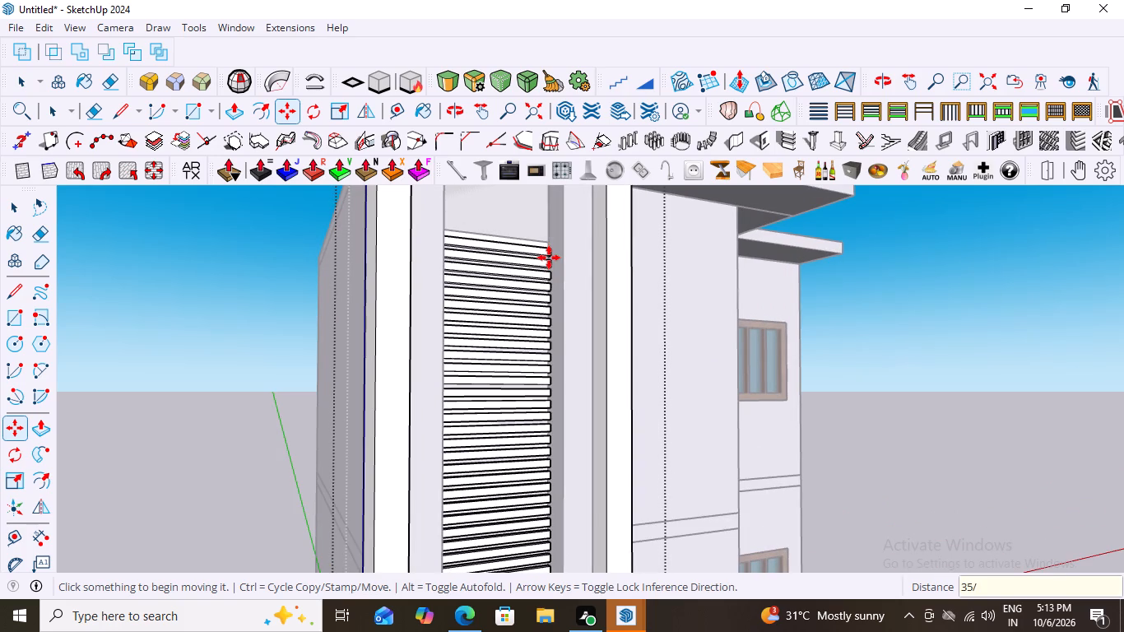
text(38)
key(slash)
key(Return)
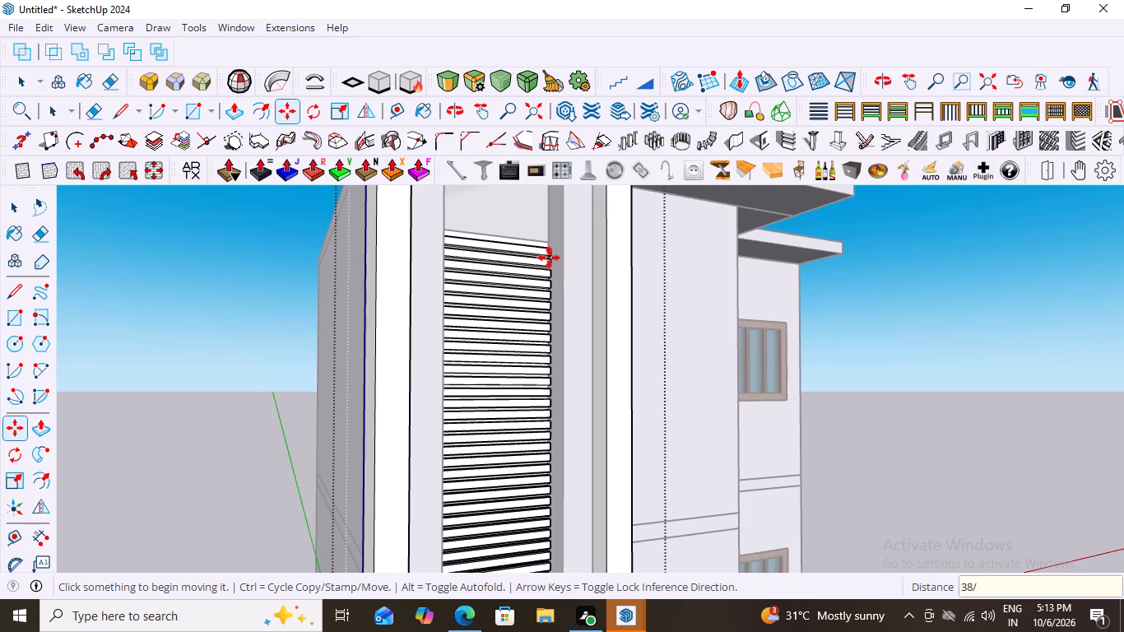
Set the strip array to 40 equal divisions between the bottom and top strips, and close the front frame's group.
text(40/)
key(Return)
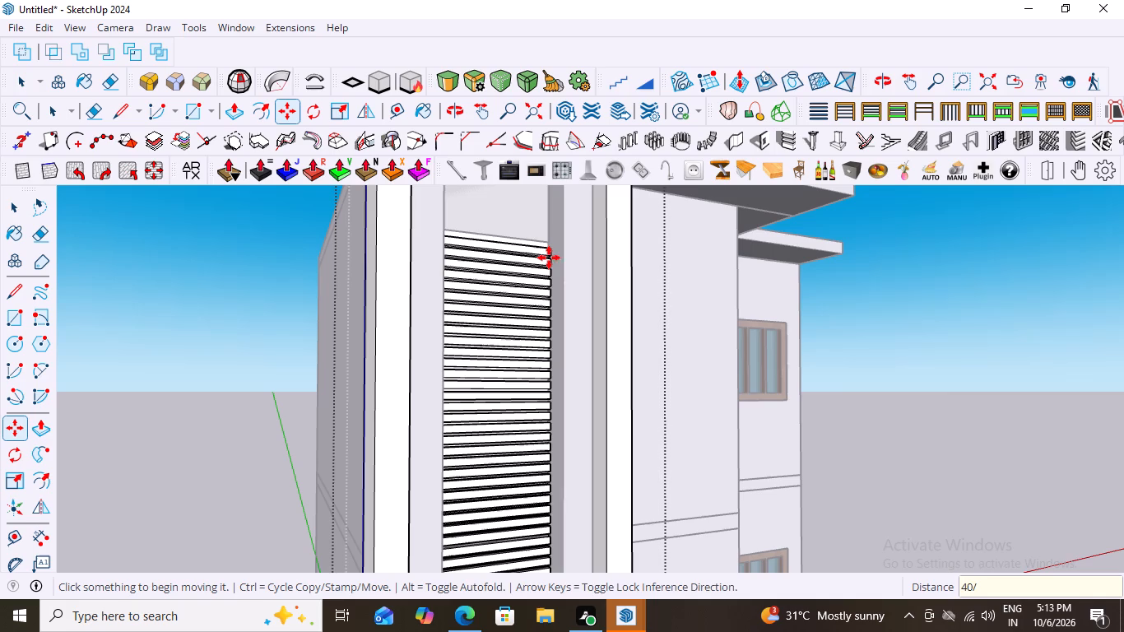
key(space)
click(924, 372)
Examine the strip array from several angles, checking the spacing, the strip ends against the columns, and the uppermost strip.
scroll(390, 301, down, 7)
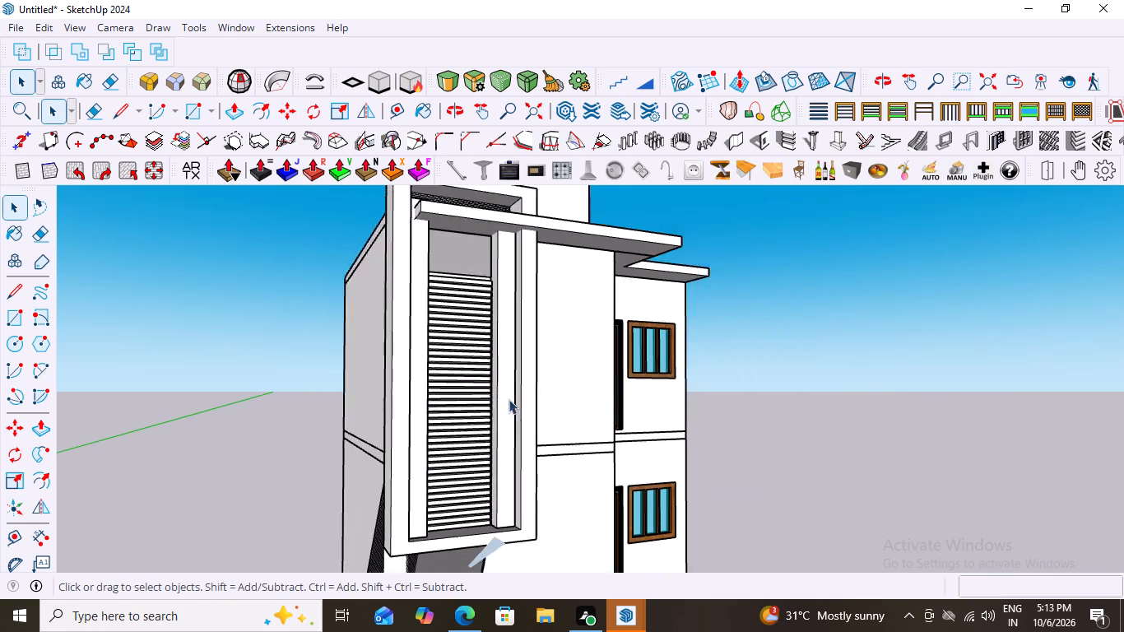
scroll(509, 399, down, 1)
scroll(505, 509, up, 19)
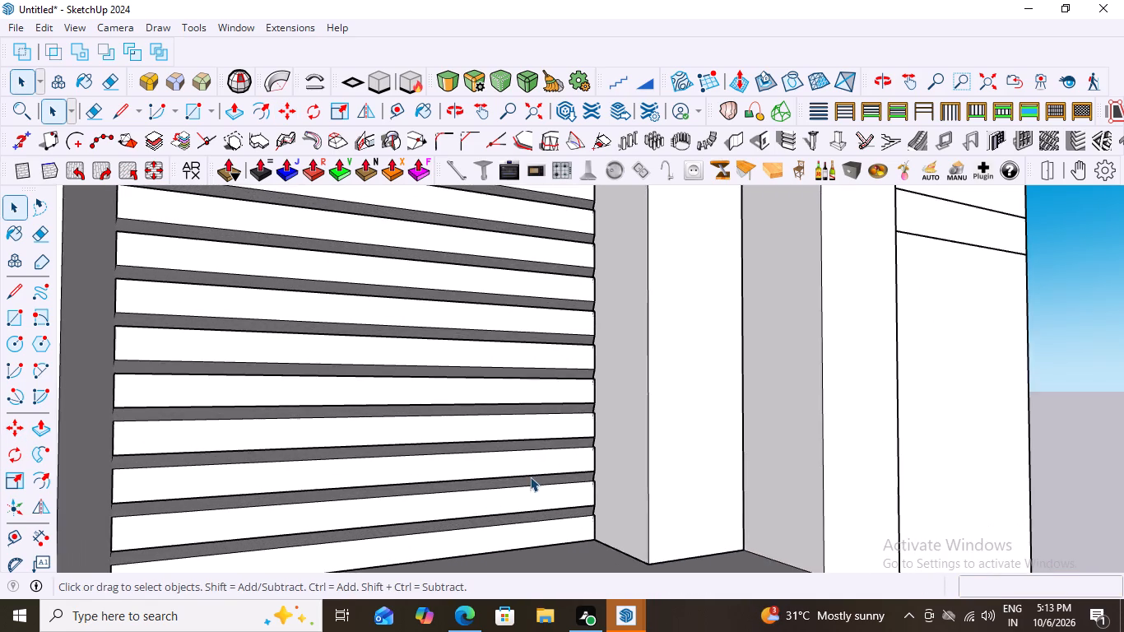
middle_drag(530, 476, 462, 457)
scroll(532, 412, up, 15)
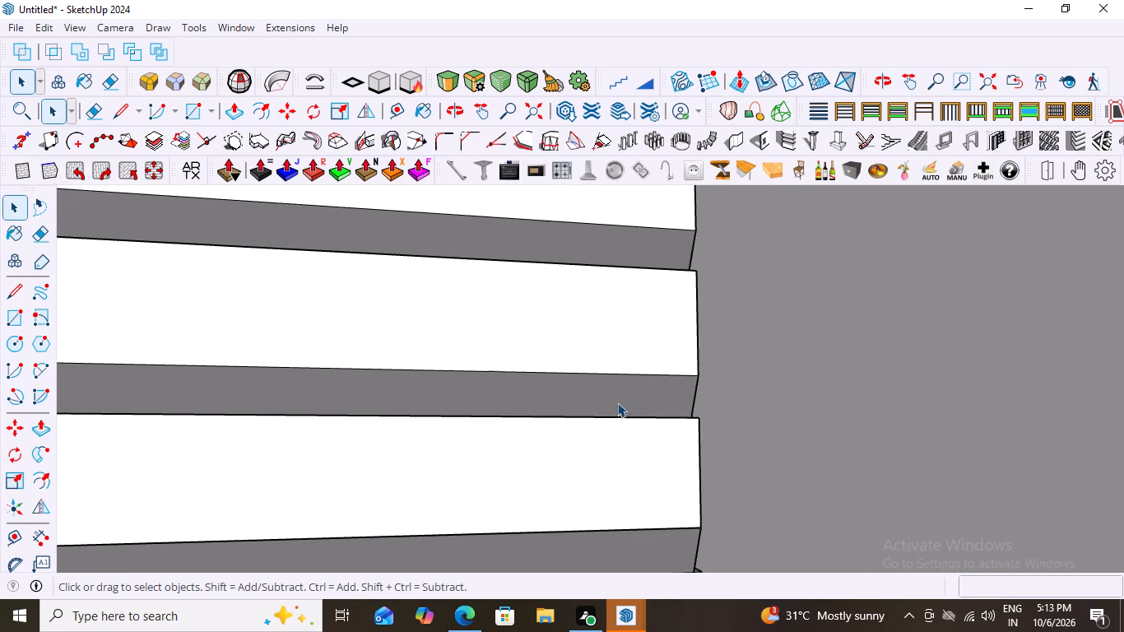
middle_drag(642, 394, 749, 445)
scroll(792, 439, down, 3)
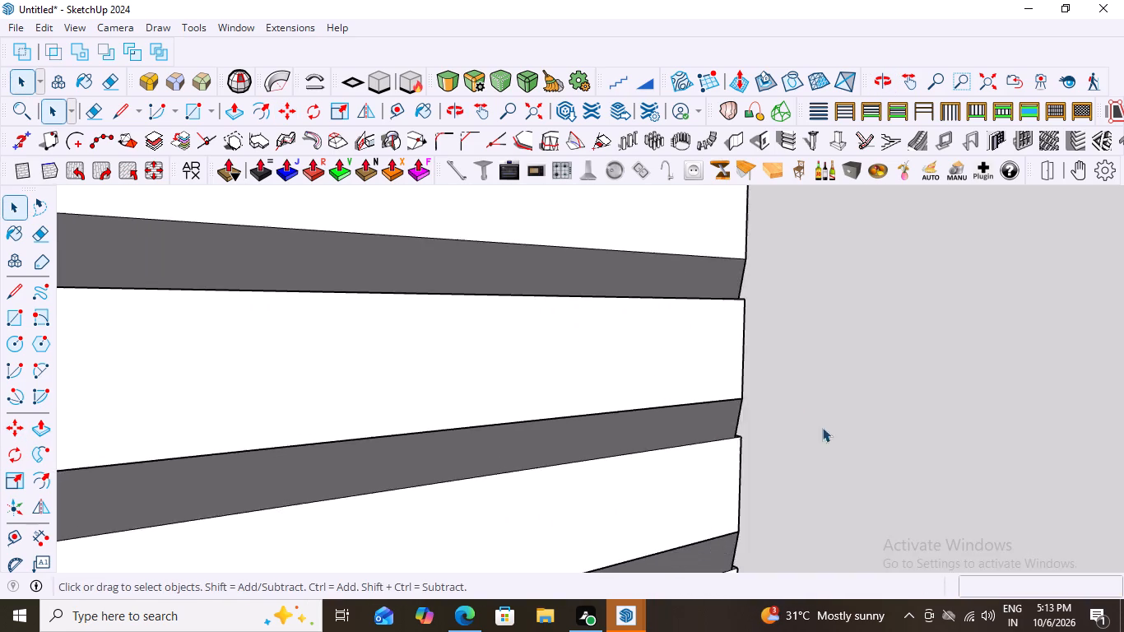
scroll(822, 427, down, 20)
scroll(822, 427, down, 13)
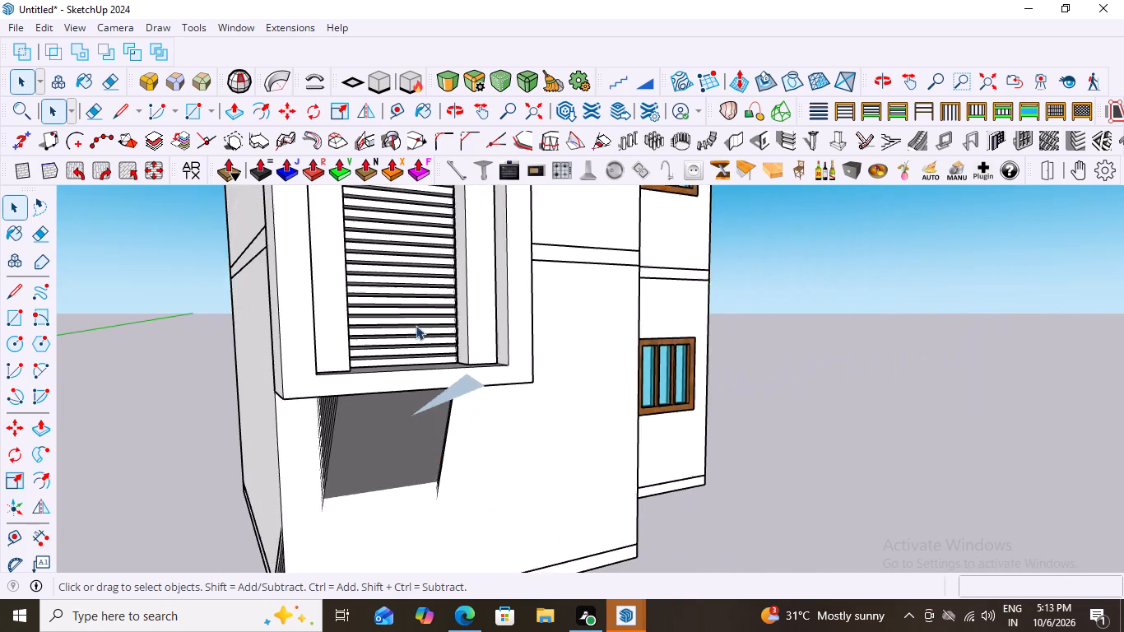
scroll(416, 325, down, 4)
scroll(414, 239, down, 5)
middle_drag(426, 227, 390, 332)
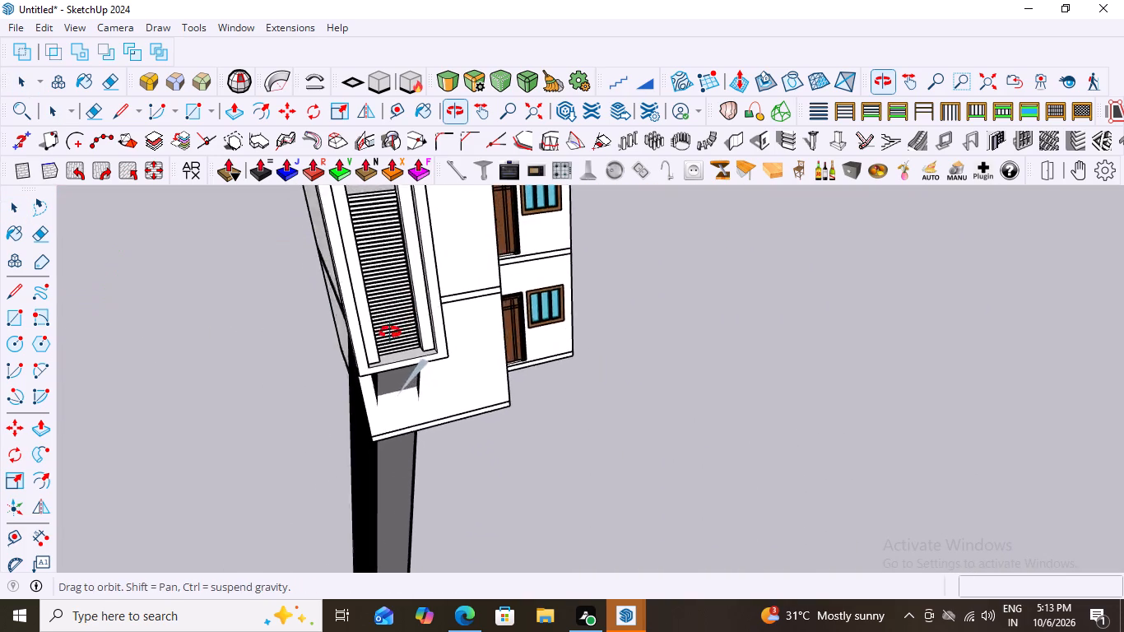
middle_drag(390, 332, 367, 321)
scroll(382, 307, down, 10)
middle_drag(632, 311, 576, 247)
scroll(413, 299, up, 15)
scroll(509, 258, up, 8)
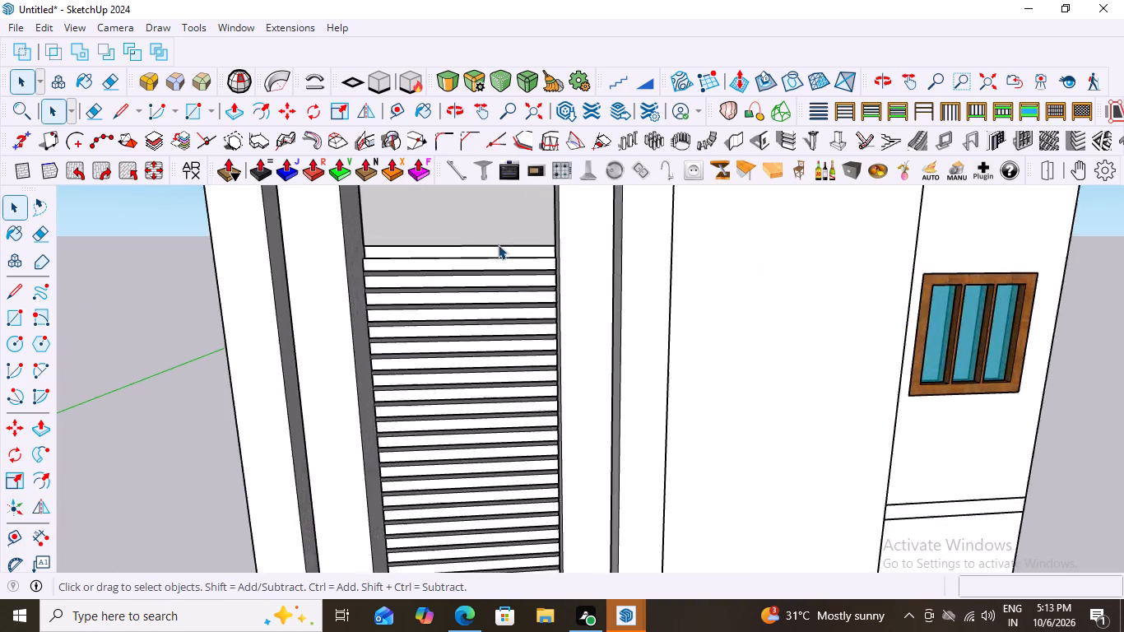
scroll(498, 244, up, 10)
middle_drag(533, 269, 586, 137)
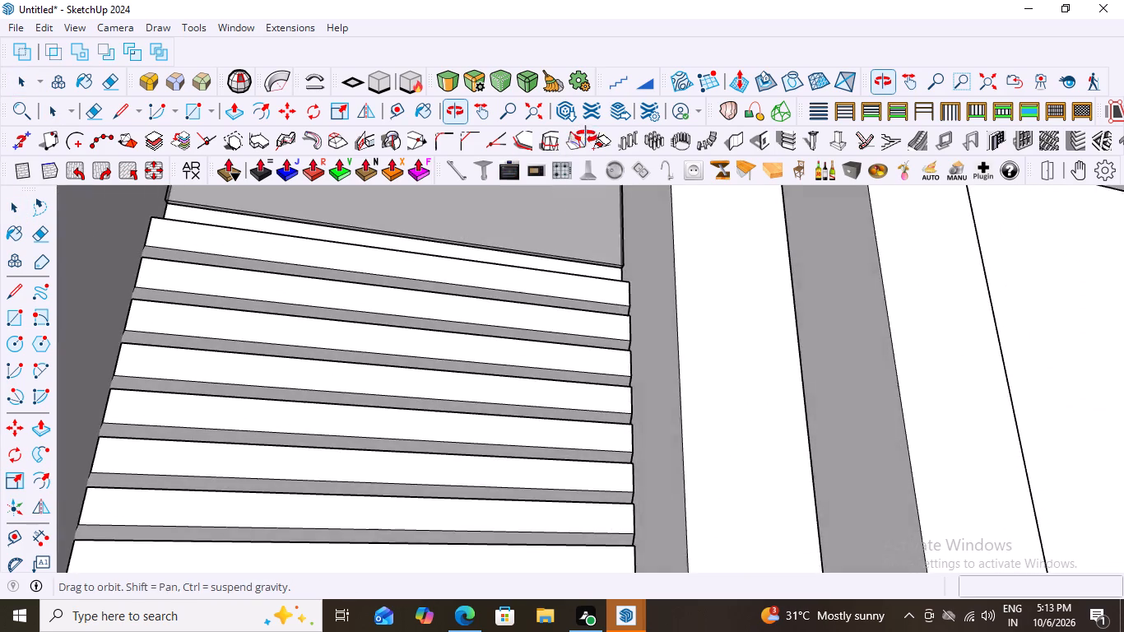
middle_drag(586, 137, 504, 355)
middle_drag(495, 336, 481, 303)
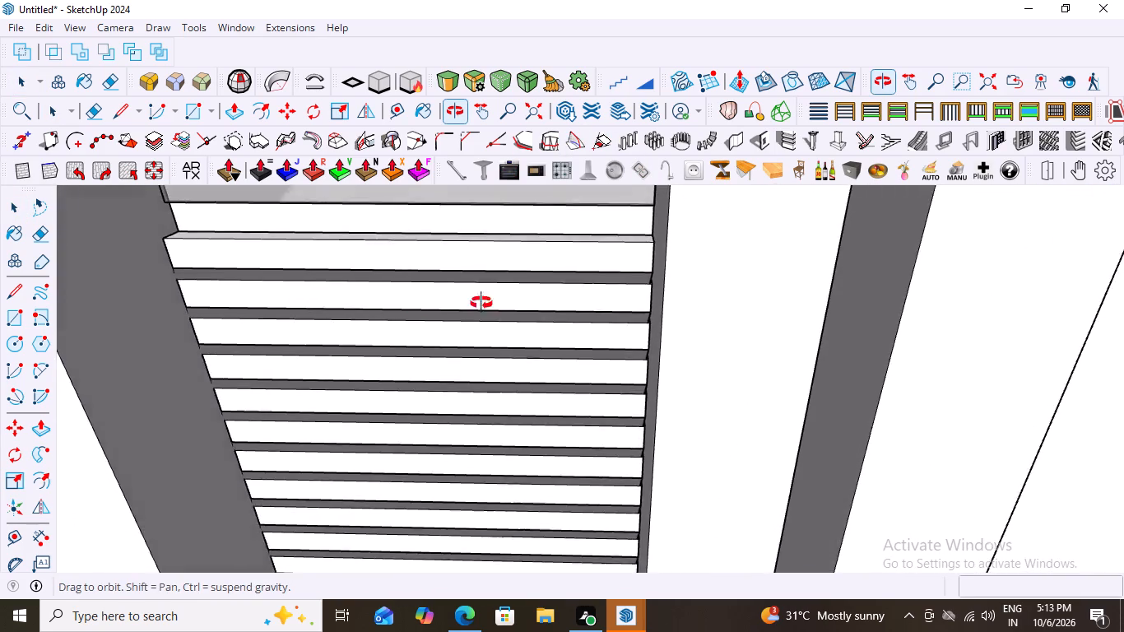
middle_drag(481, 303, 513, 295)
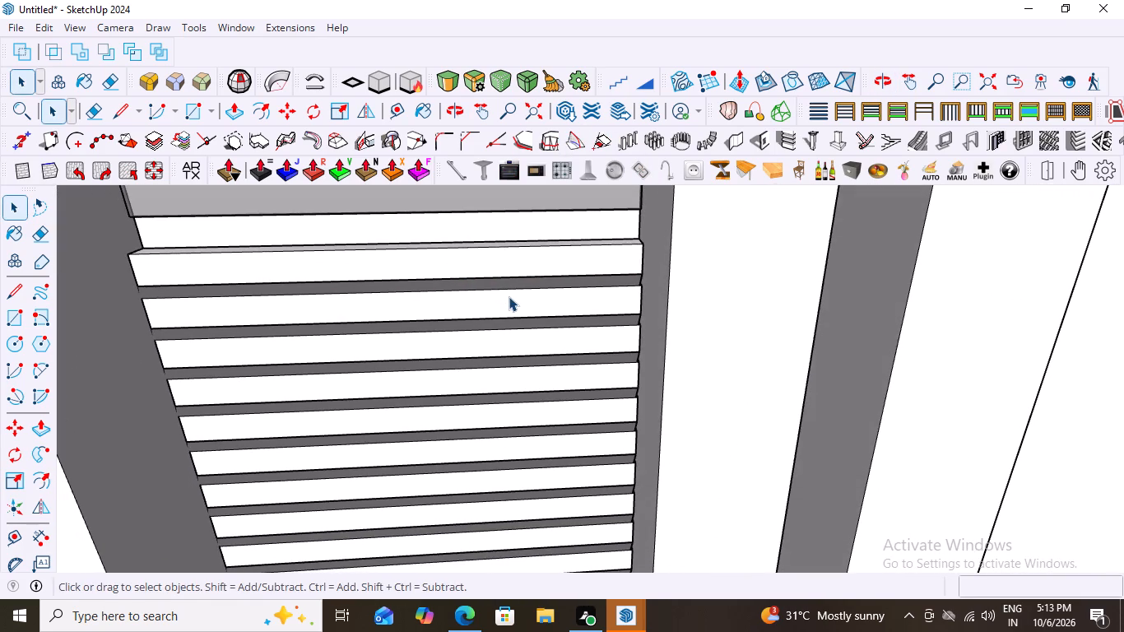
Undo the strip array and the upper strip copy, leaving only the bottom strip in the opening.
key(ctrl+z)
key(ctrl+z)
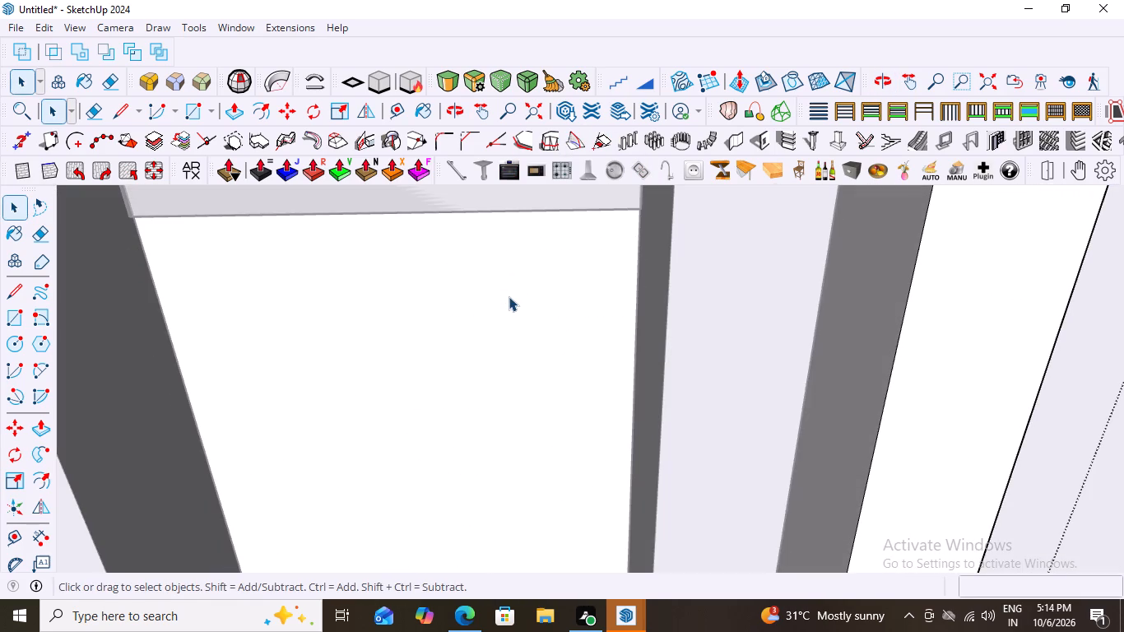
Check the remaining bottom strip in the front frame and the long dark shape extending from the house's base.
scroll(515, 293, down, 20)
scroll(515, 293, down, 3)
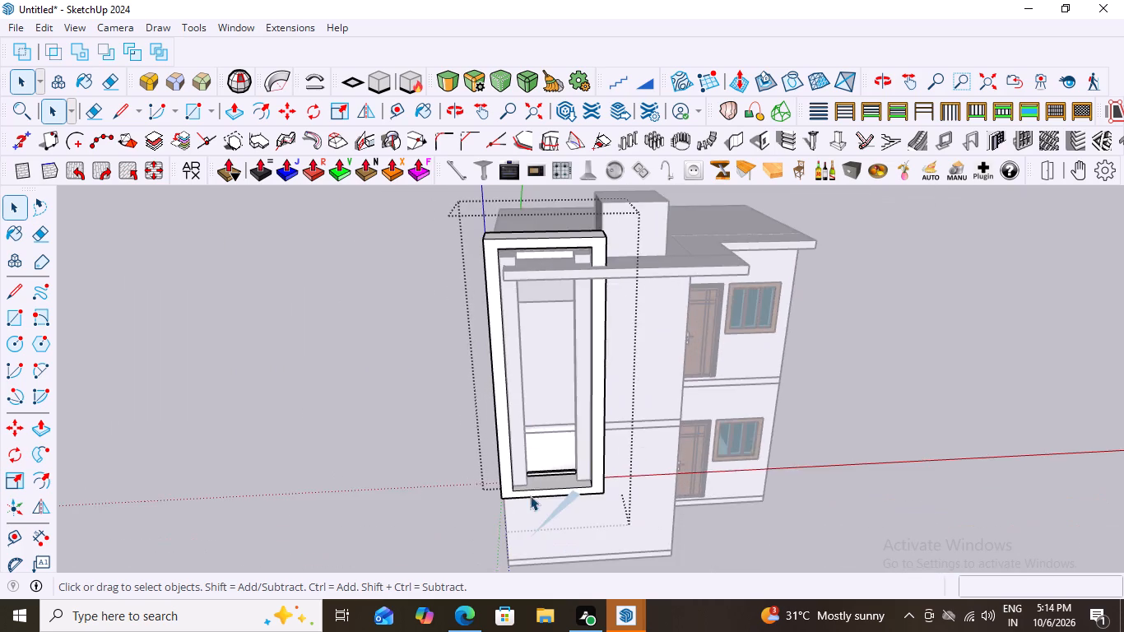
scroll(548, 496, up, 10)
click(602, 500)
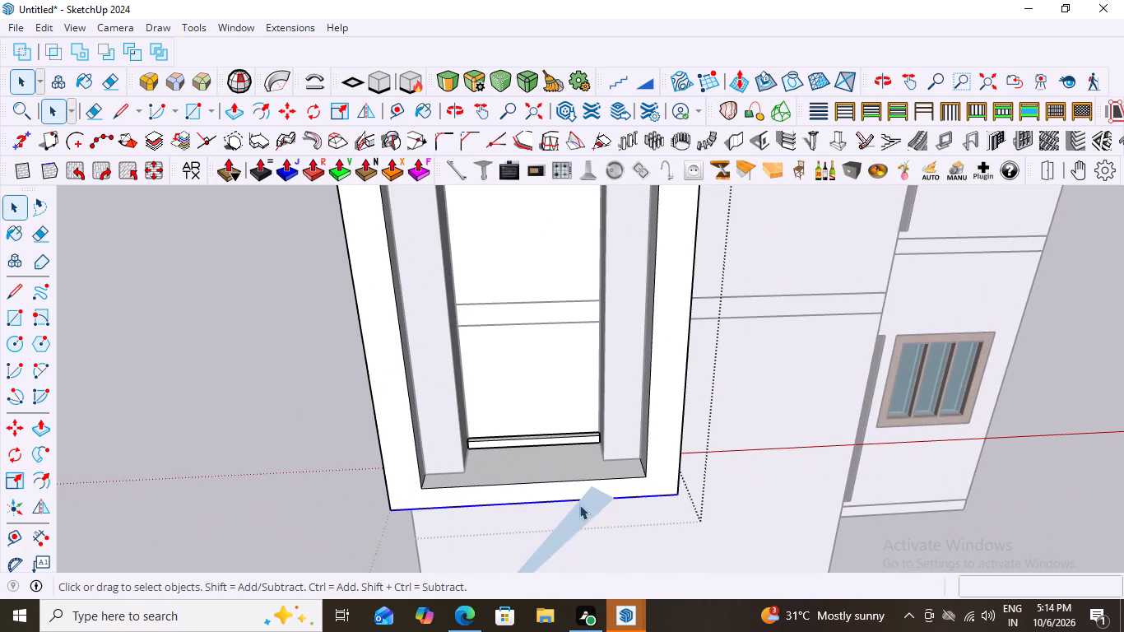
scroll(517, 399, down, 9)
click(351, 381)
scroll(588, 490, up, 4)
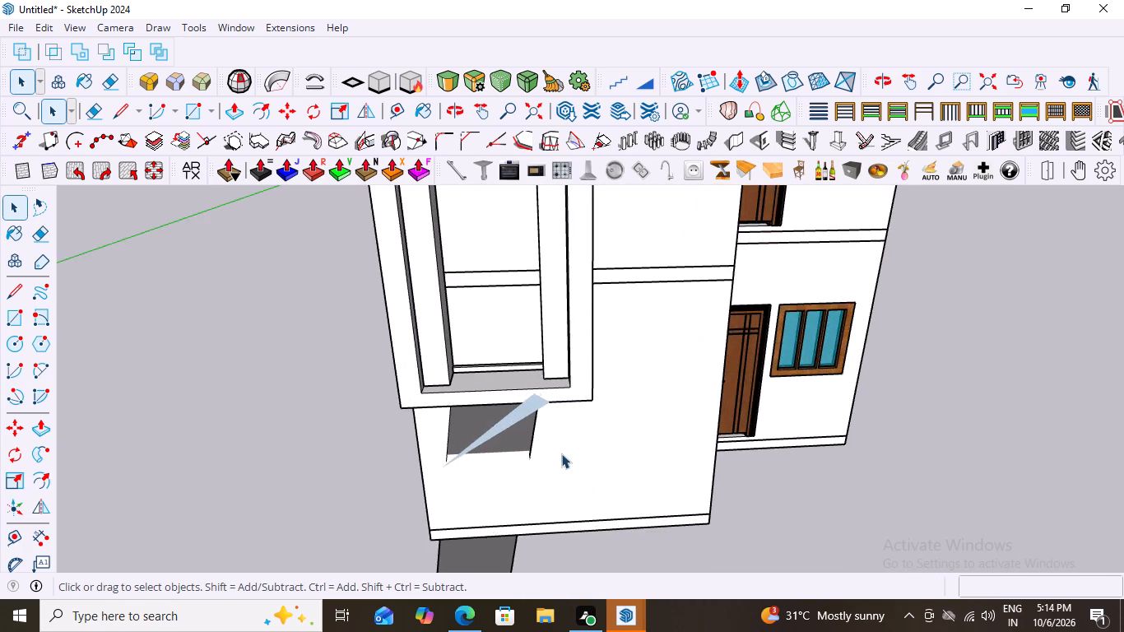
scroll(530, 383, down, 20)
click(531, 481)
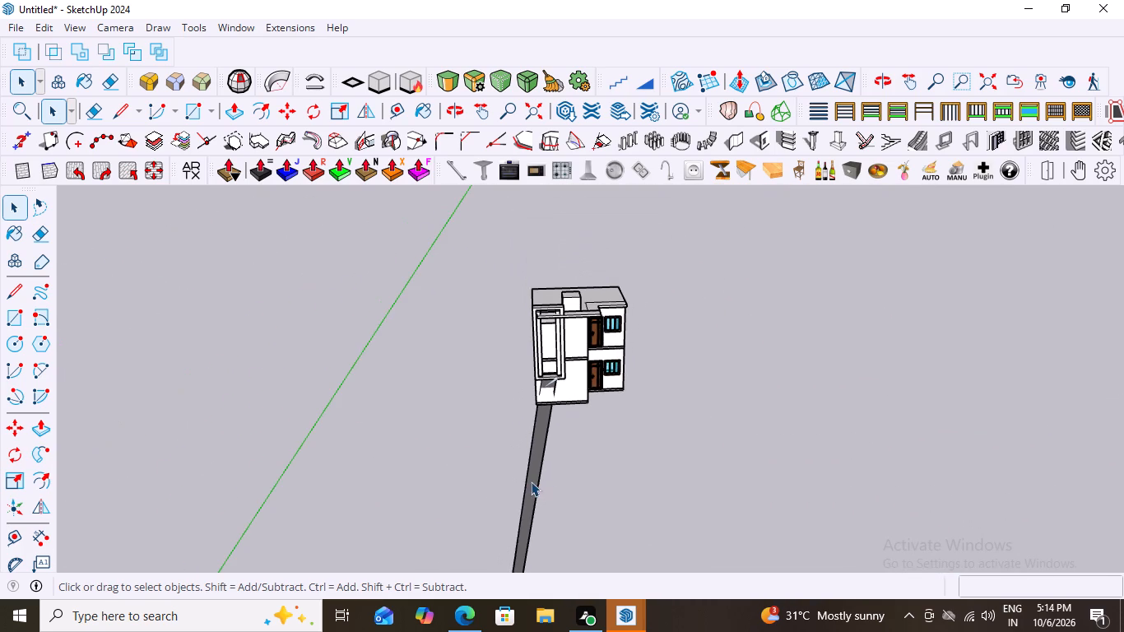
scroll(531, 458, up, 8)
double_click(557, 389)
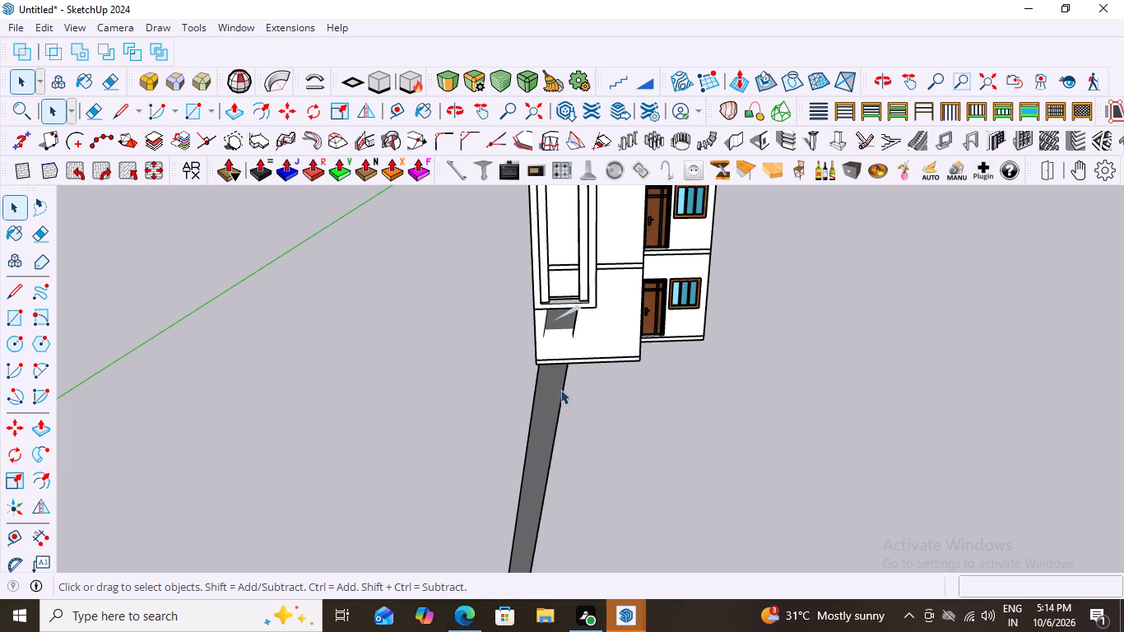
Undo the bottom strip's extrusion and grouping, back to its flat outline inside the front frame's group.
key(ctrl+z)
key(ctrl+z)
key(z)
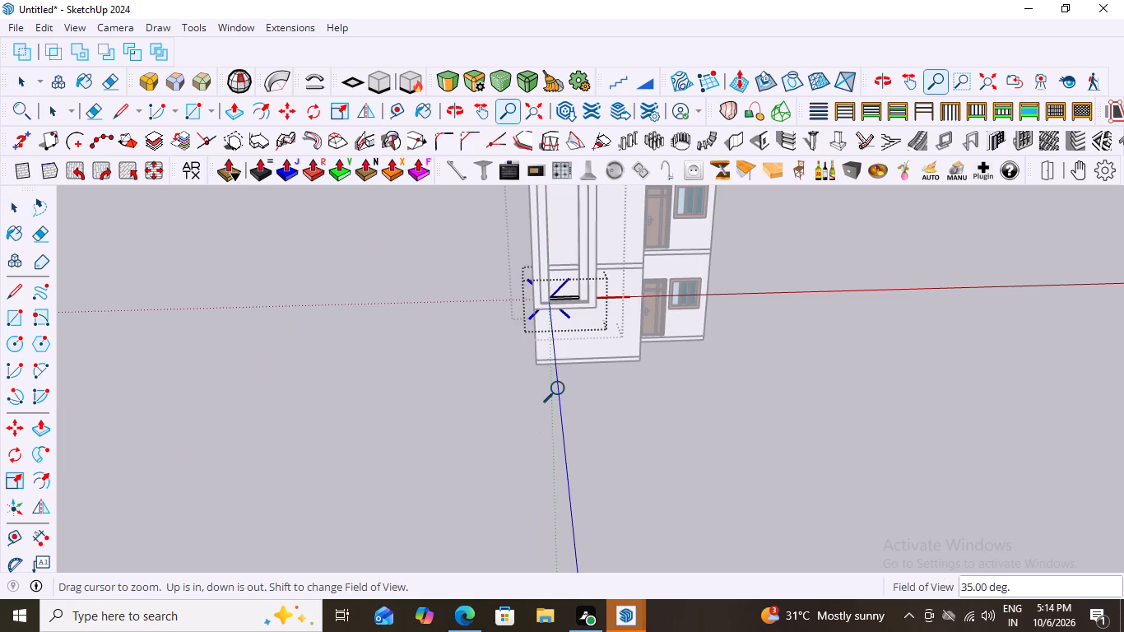
key(ctrl+z)
key(ctrl+z)
key(ctrl+z)
Make a group from the flat bottom strip's face and edges at the base of the opening.
scroll(589, 302, up, 4)
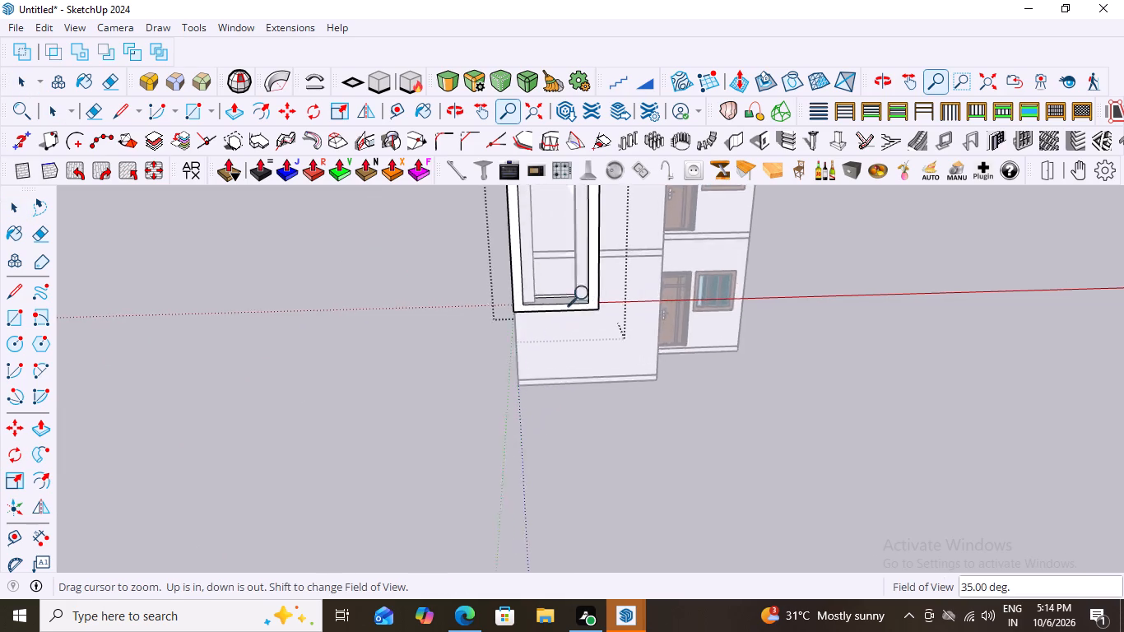
scroll(586, 294, up, 10)
key(space)
click(506, 280)
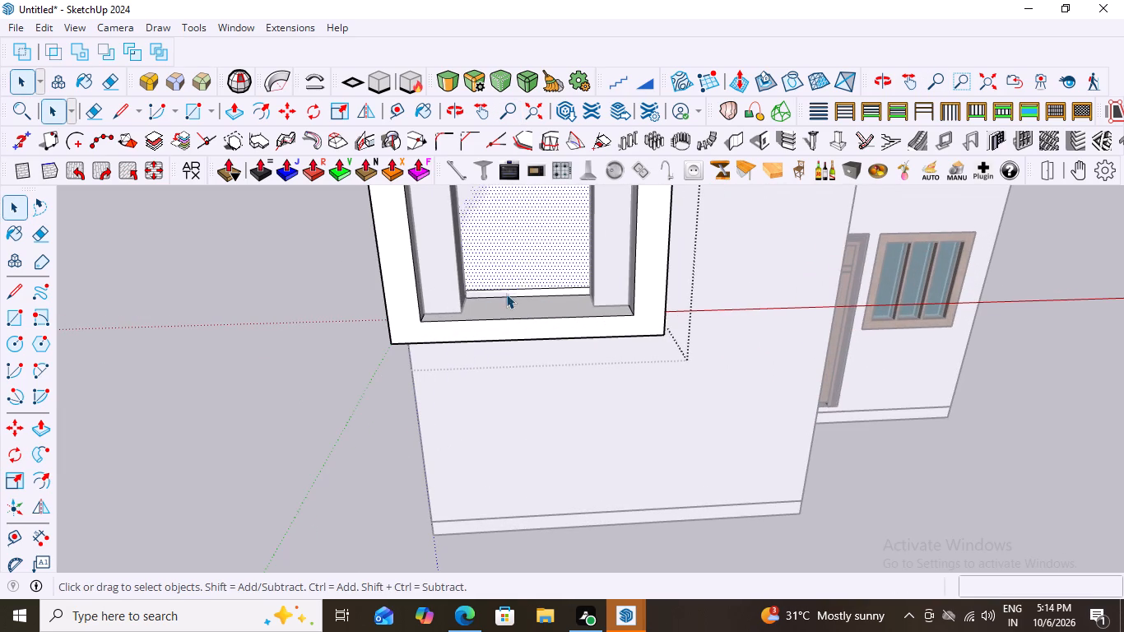
scroll(506, 296, up, 4)
click(128, 290)
double_click(489, 292)
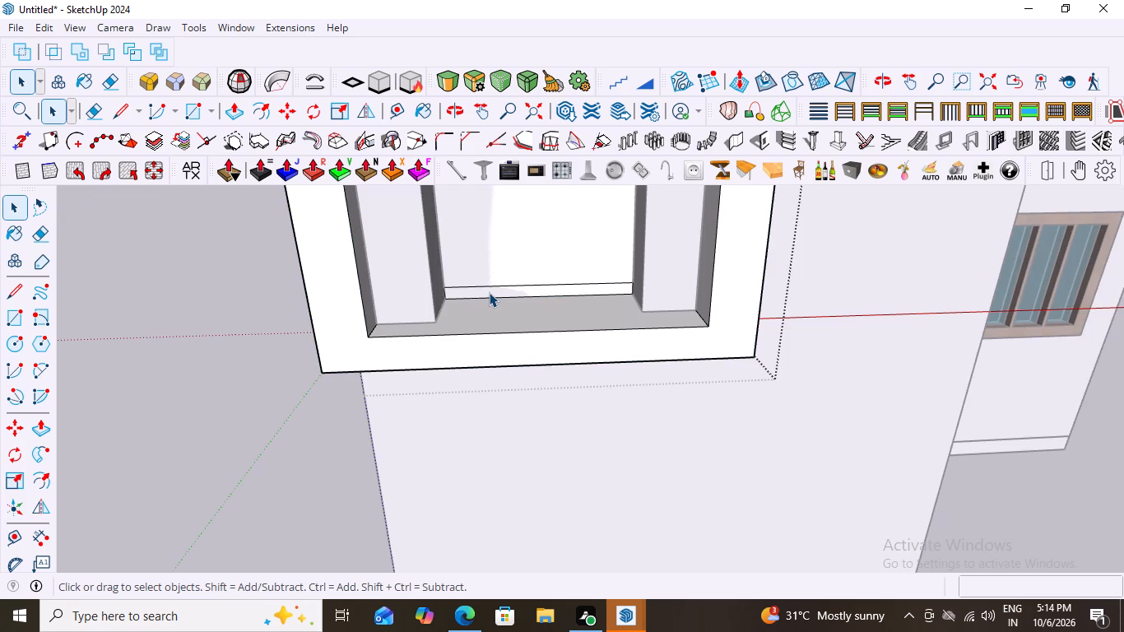
click(489, 292)
click(489, 292)
double_click(489, 292)
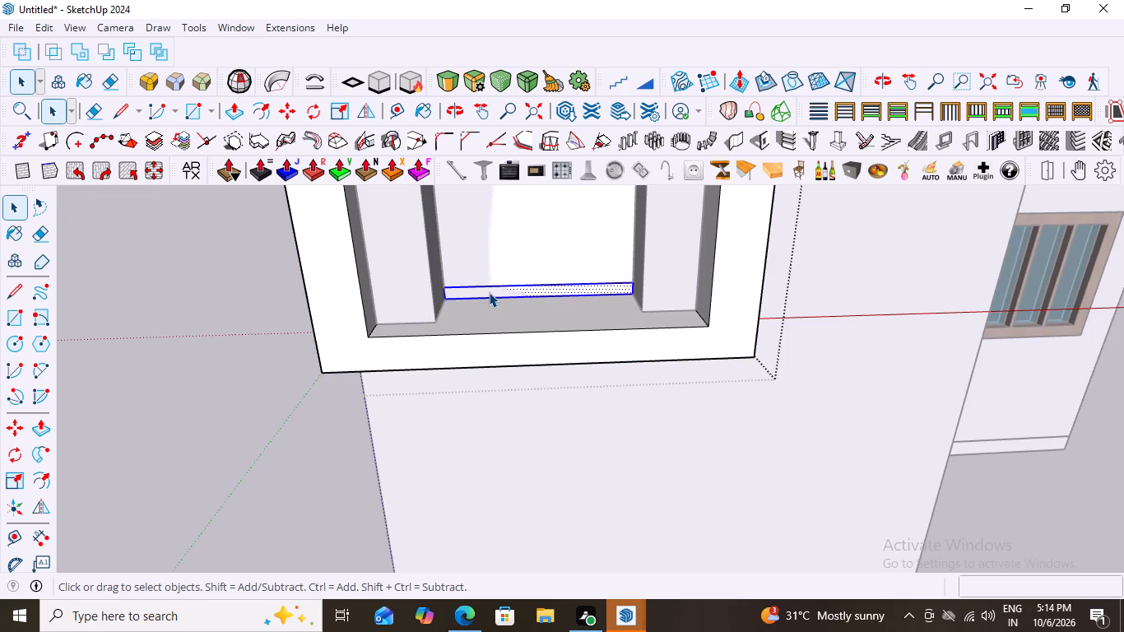
right_click(489, 292)
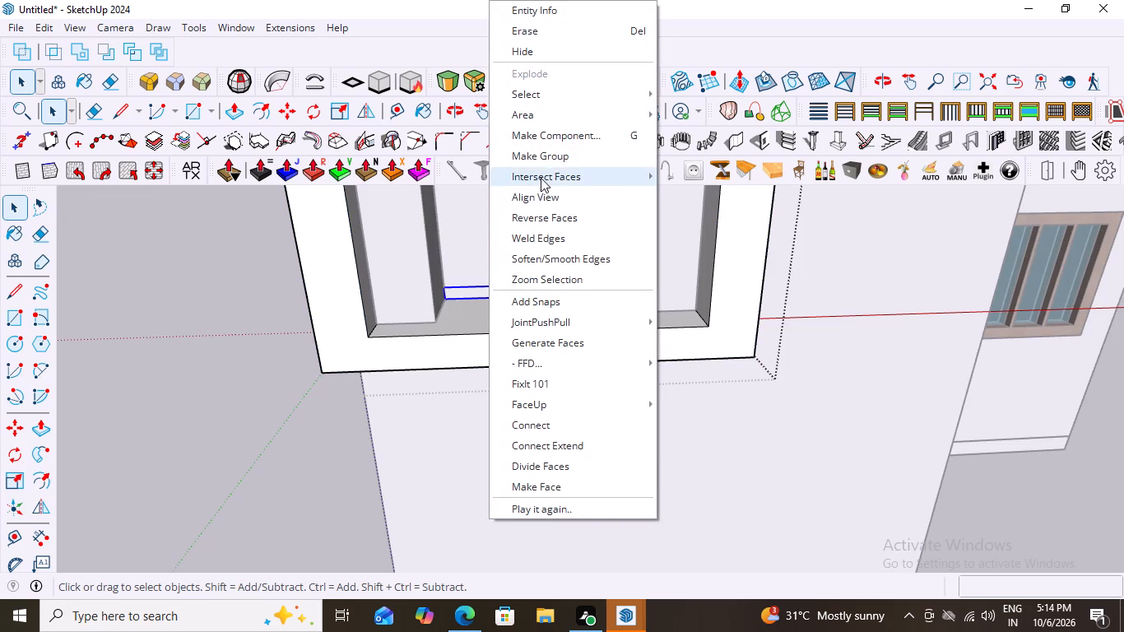
click(546, 154)
Open the bottom strip's group and extrude its front face outward by 0.5" with Push/Pull.
scroll(647, 253, down, 9)
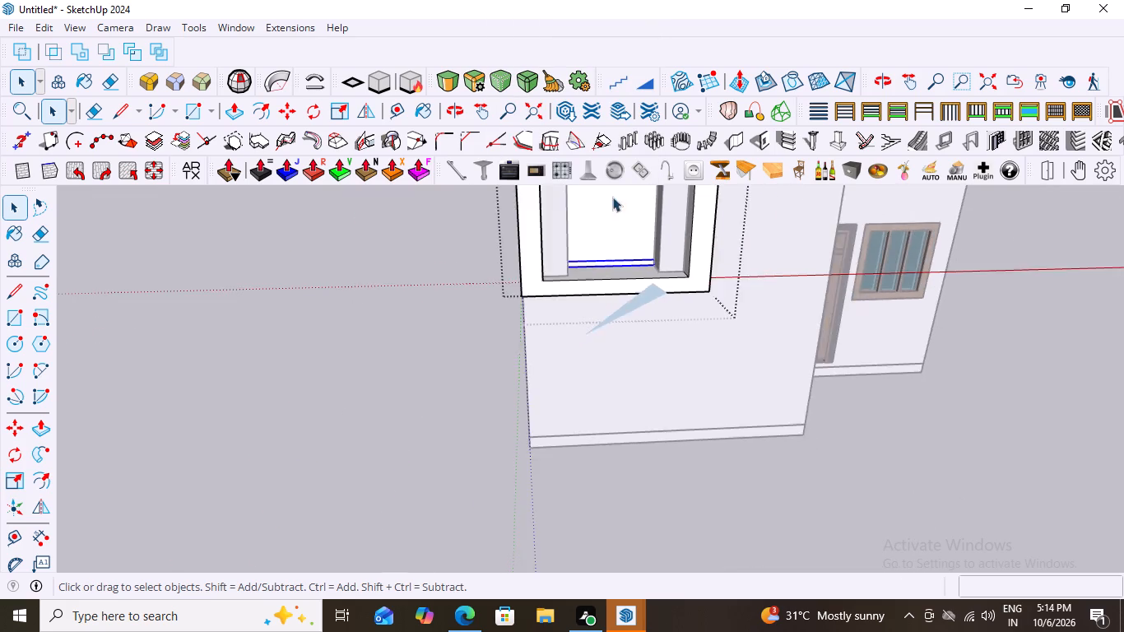
scroll(612, 197, down, 16)
scroll(513, 226, up, 14)
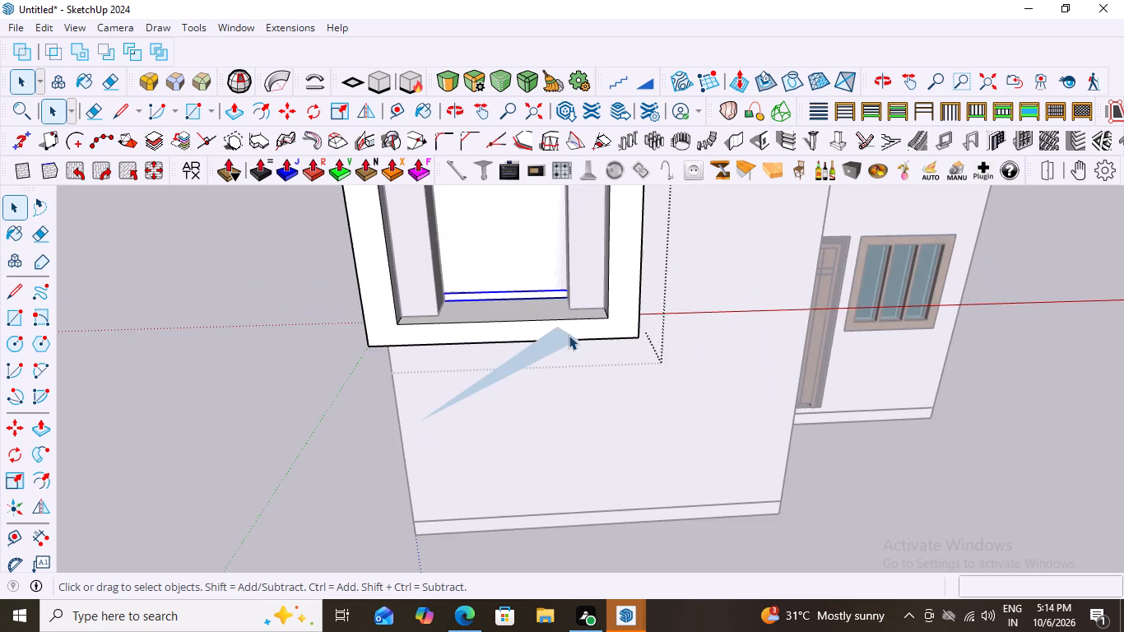
scroll(569, 335, up, 11)
double_click(492, 268)
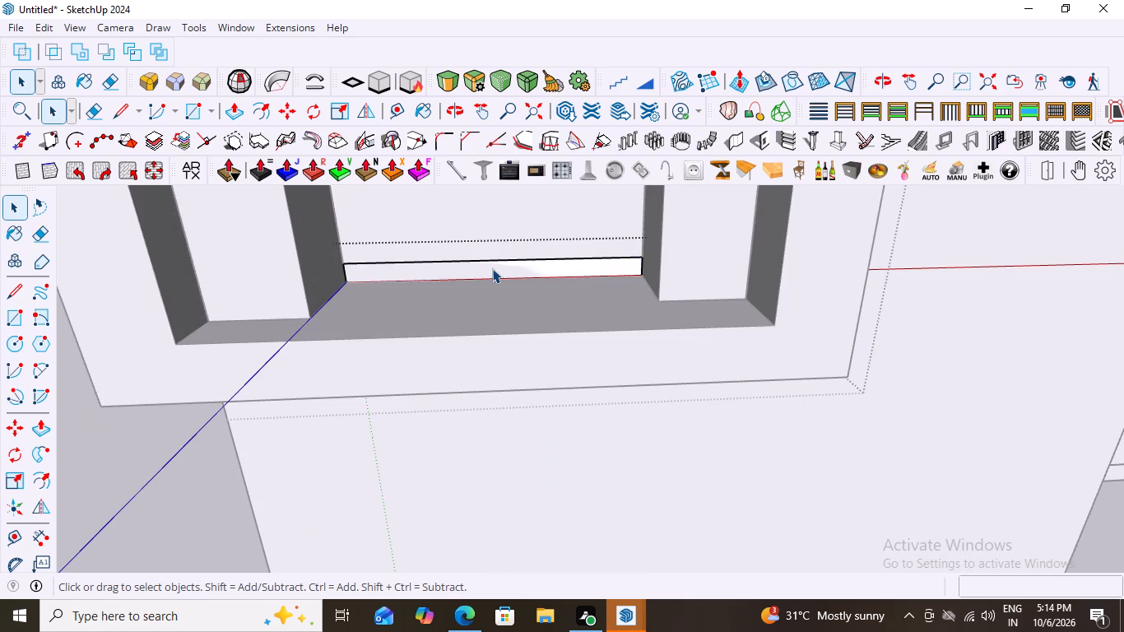
click(492, 268)
click(492, 268)
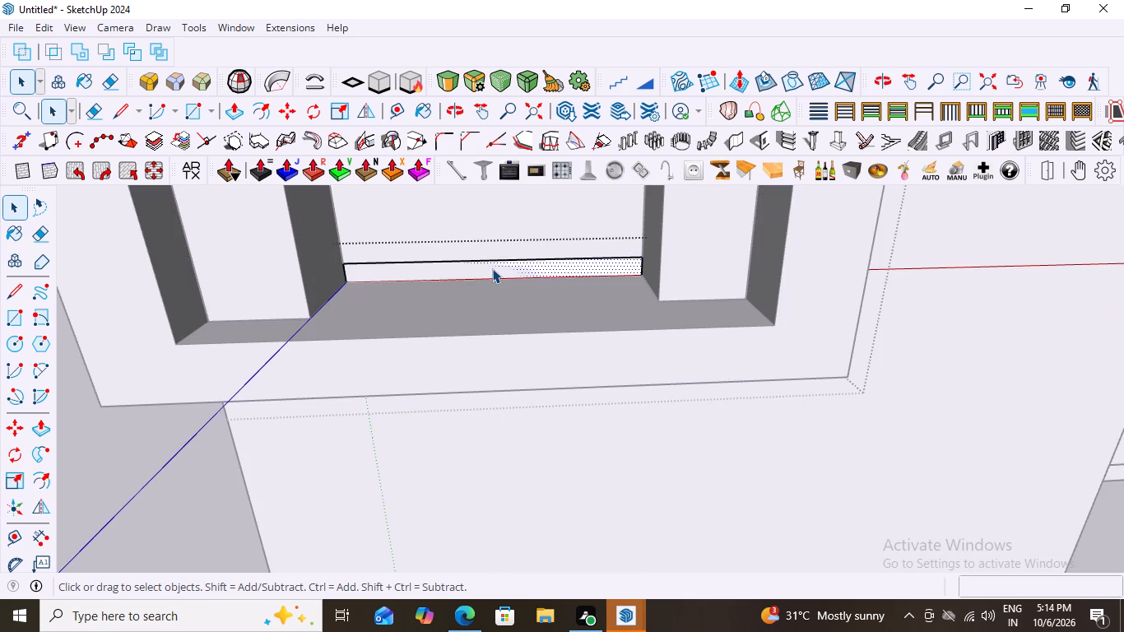
key(p)
click(498, 262)
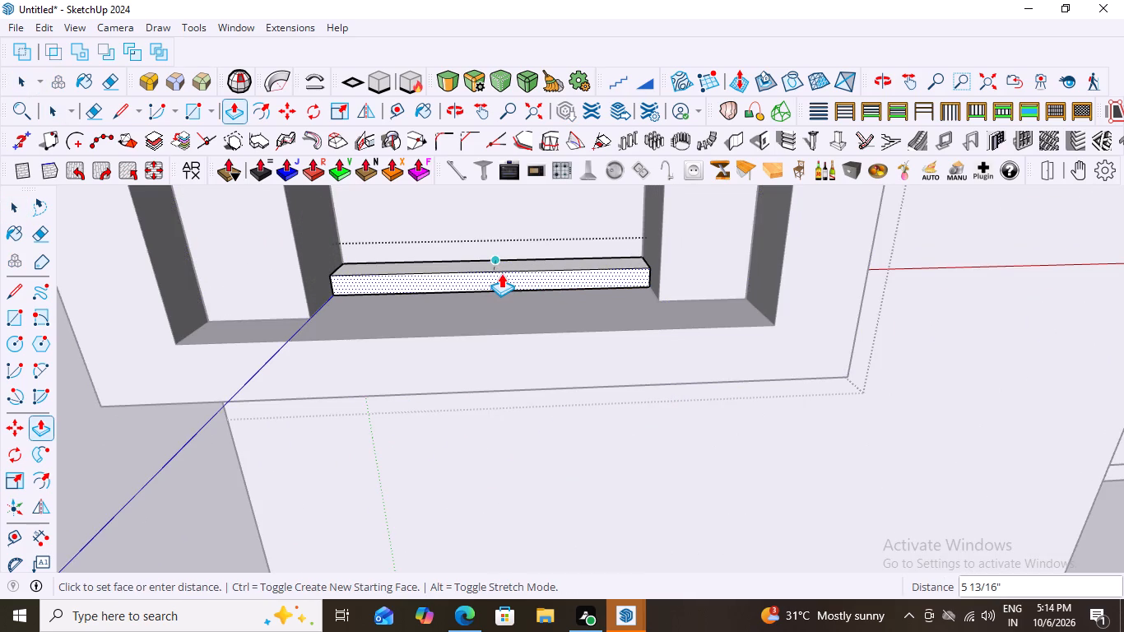
key(period)
scroll(501, 273, up, 4)
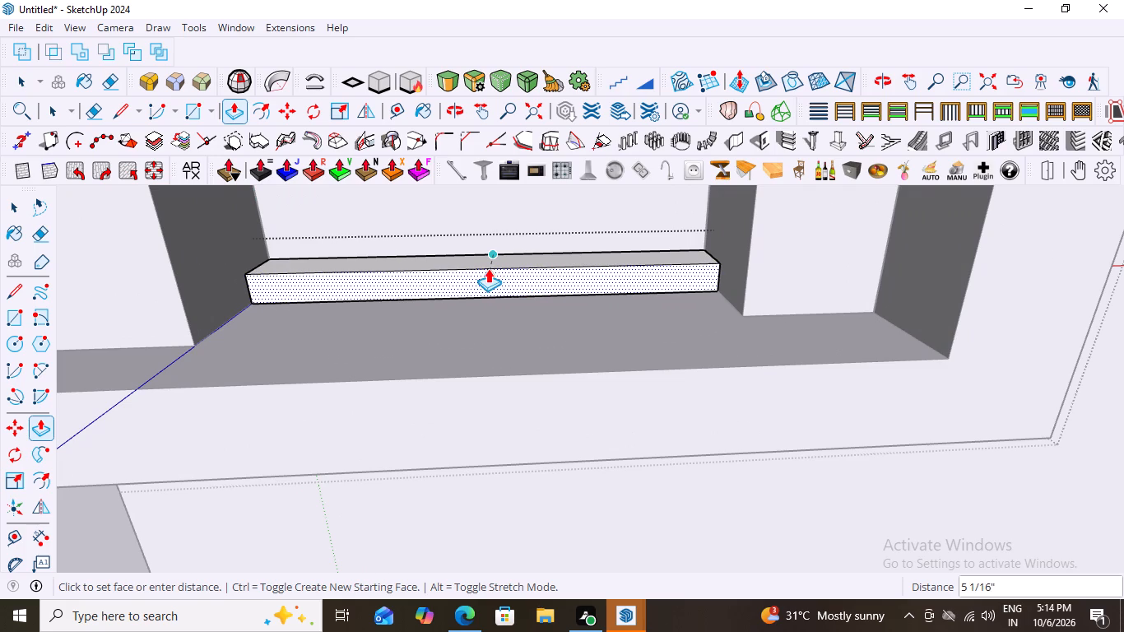
scroll(497, 271, up, 3)
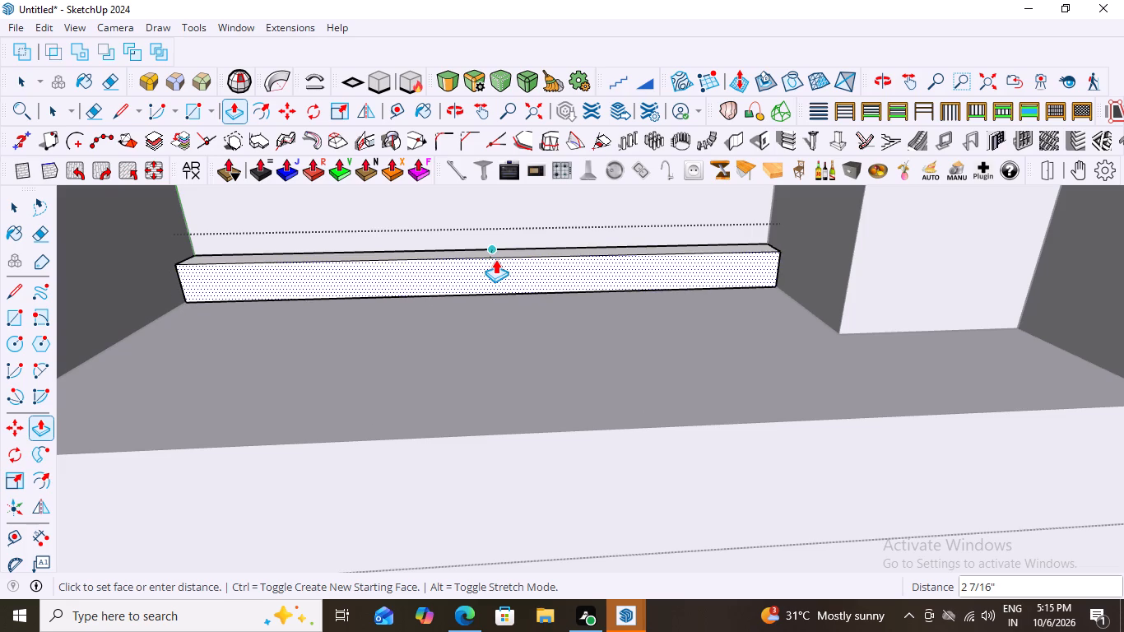
text(.5)
key(shift+quotedbl)
key(Return)
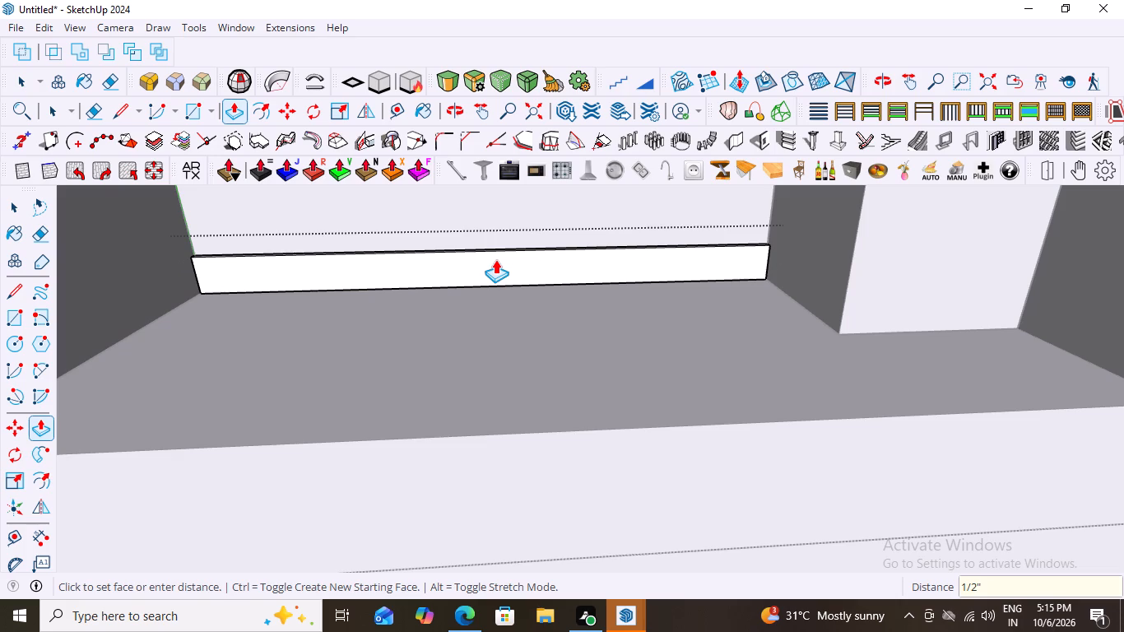
Set the bottom strip's Push/Pull distance to 2" and leave the strip's group.
key(1)
key(BackSpace)
key(2)
key(shift+quotedbl)
key(Return)
scroll(364, 260, down, 8)
scroll(409, 346, down, 2)
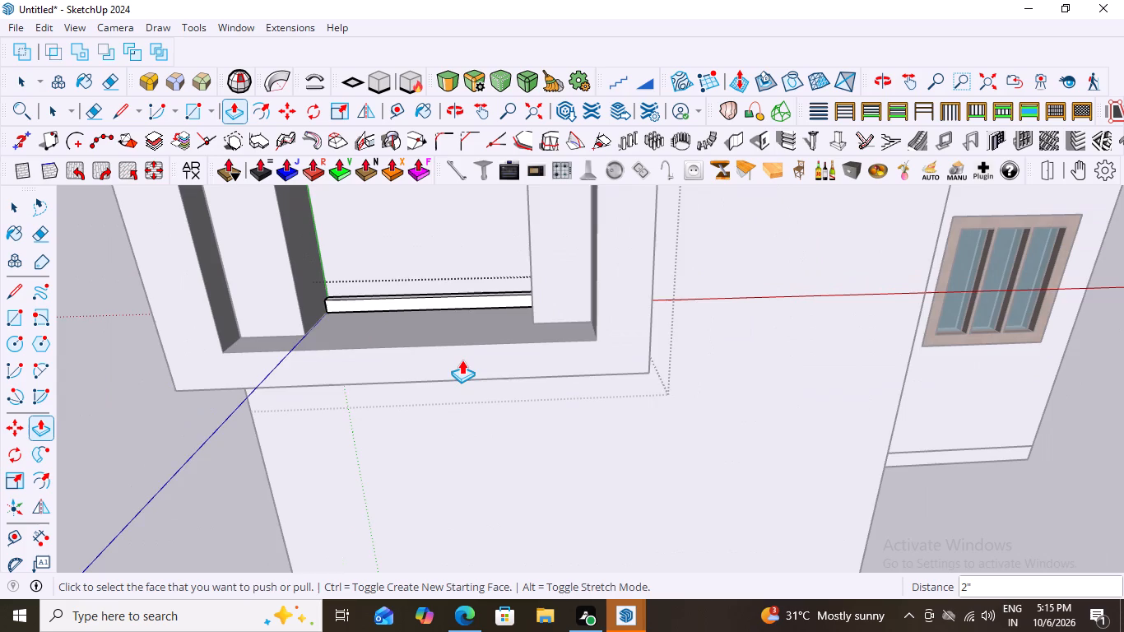
scroll(462, 360, down, 4)
key(space)
scroll(314, 337, down, 2)
click(115, 295)
Copy the bottom strip straight up the front frame's opening by about 11' 5", using its lower front corner as base point.
scroll(411, 345, down, 5)
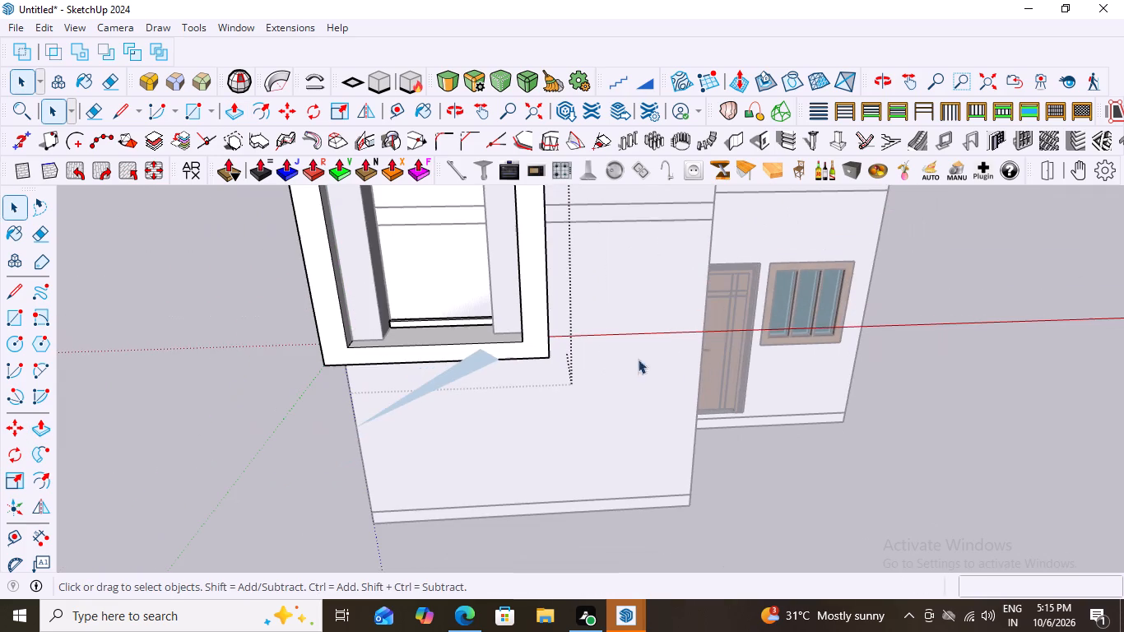
scroll(451, 330, up, 3)
click(439, 312)
scroll(458, 323, up, 4)
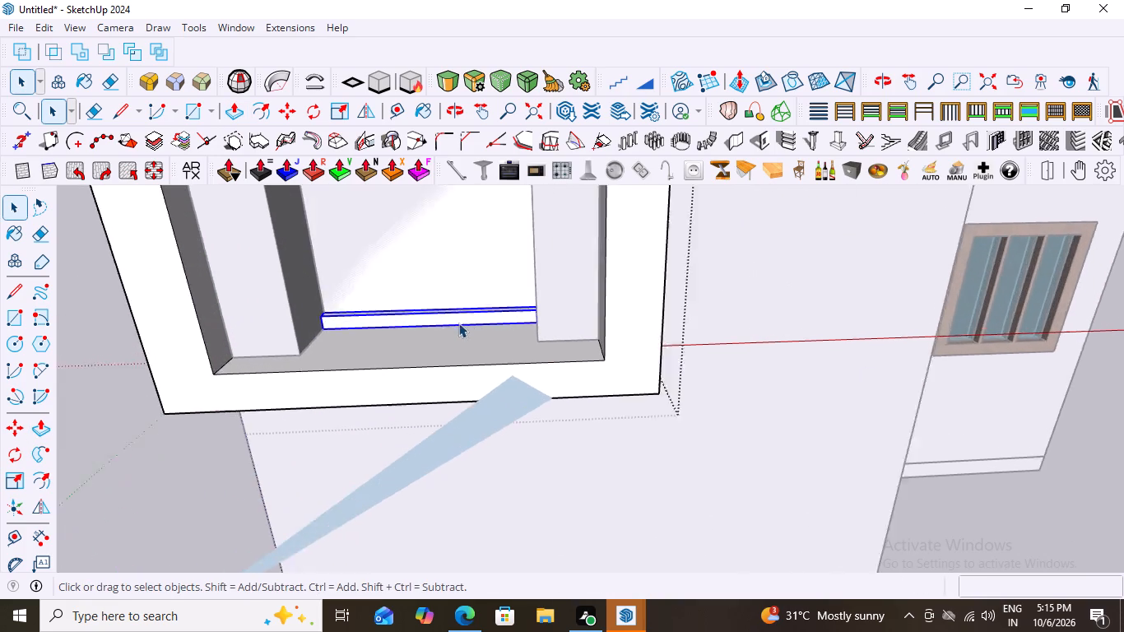
scroll(458, 323, up, 2)
scroll(473, 329, down, 20)
scroll(473, 329, down, 2)
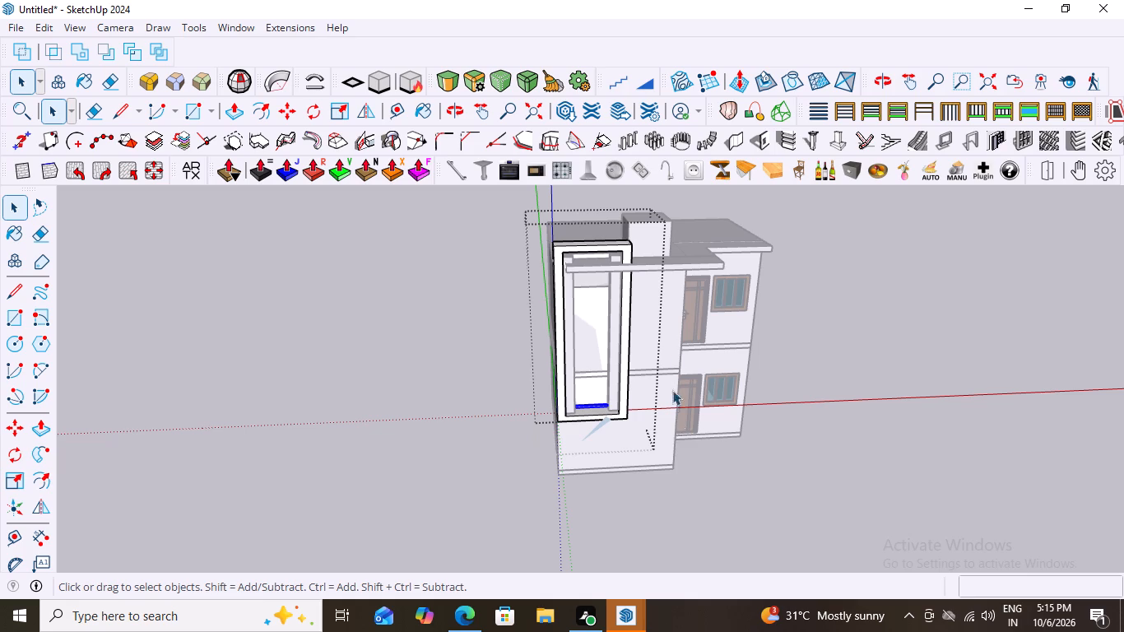
scroll(669, 434, up, 3)
scroll(652, 445, down, 8)
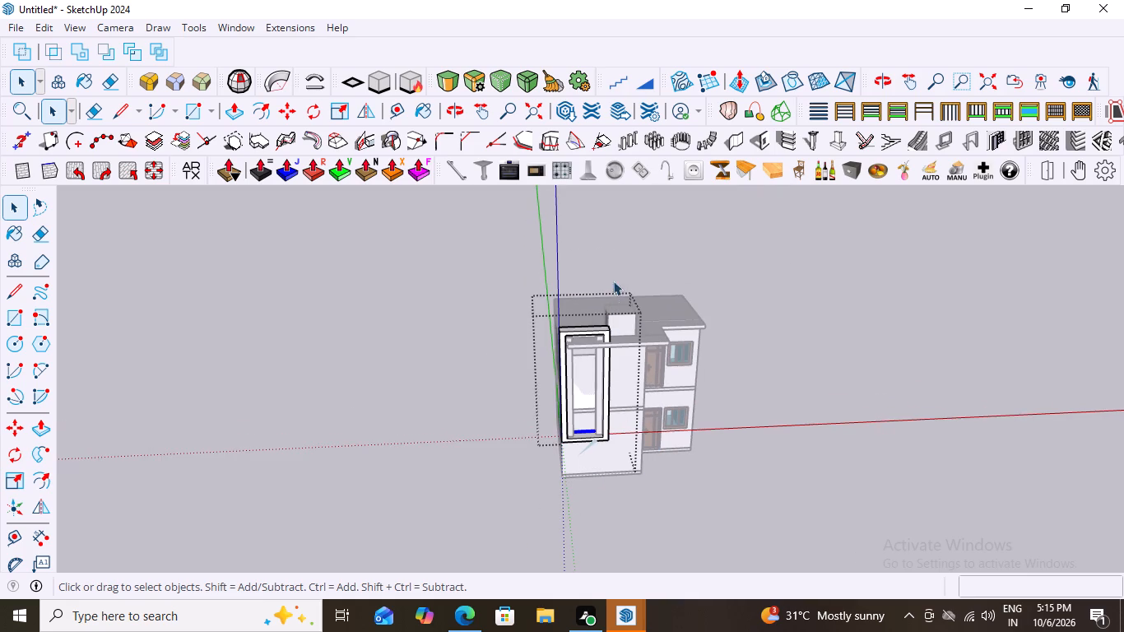
scroll(610, 425, down, 1)
middle_drag(667, 426, 668, 364)
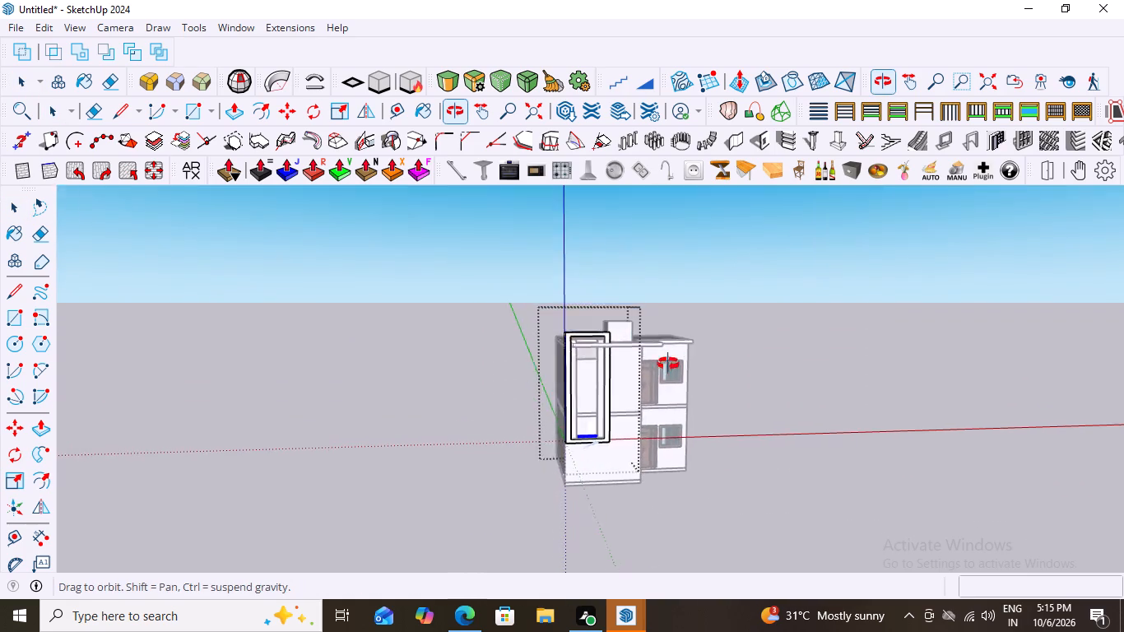
middle_drag(668, 364, 669, 405)
scroll(581, 464, up, 17)
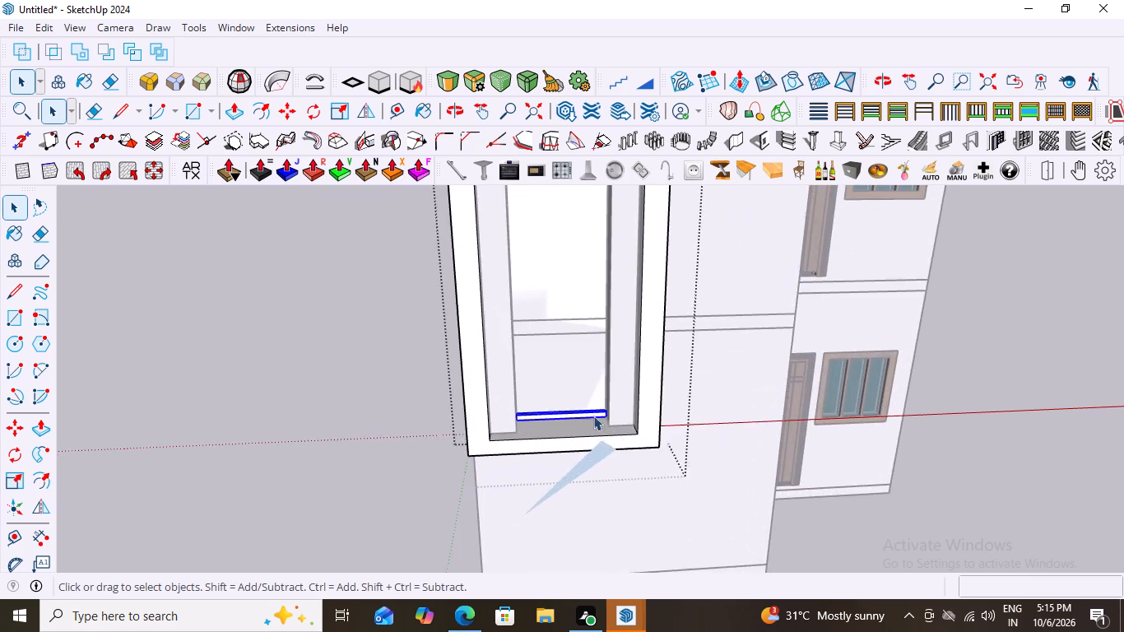
scroll(593, 416, up, 15)
key(m)
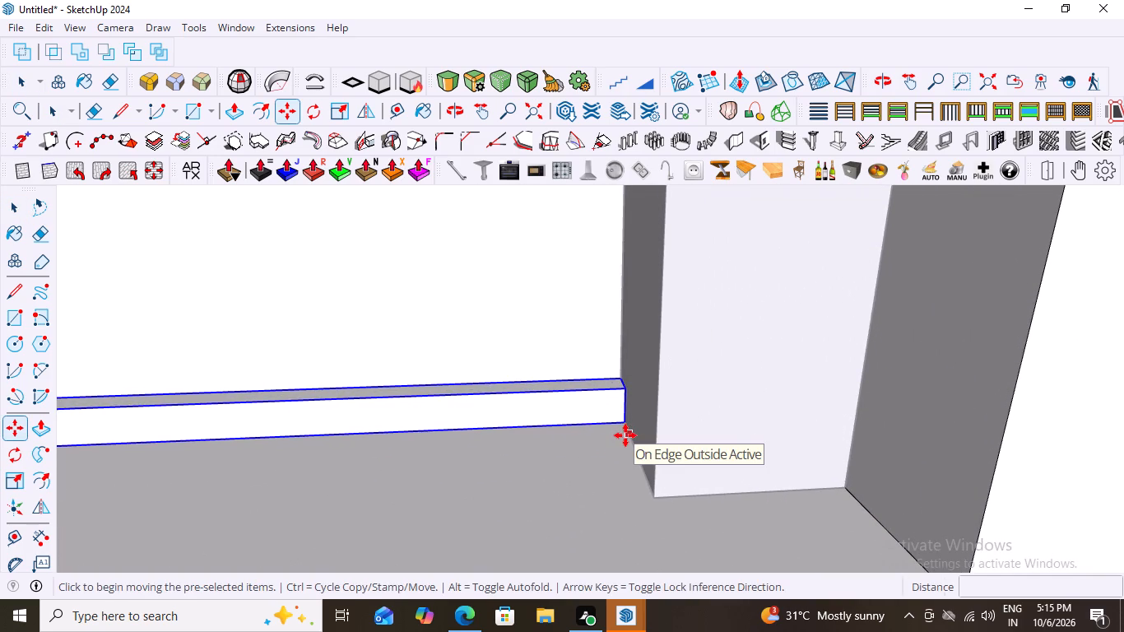
scroll(643, 422, up, 3)
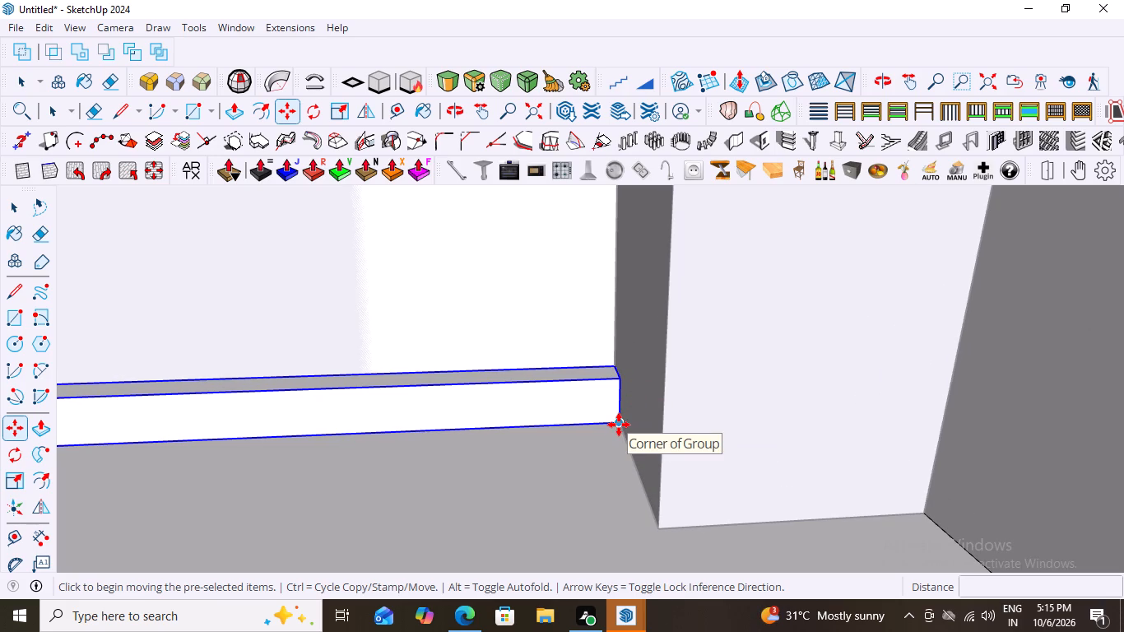
click(619, 425)
scroll(606, 311, down, 4)
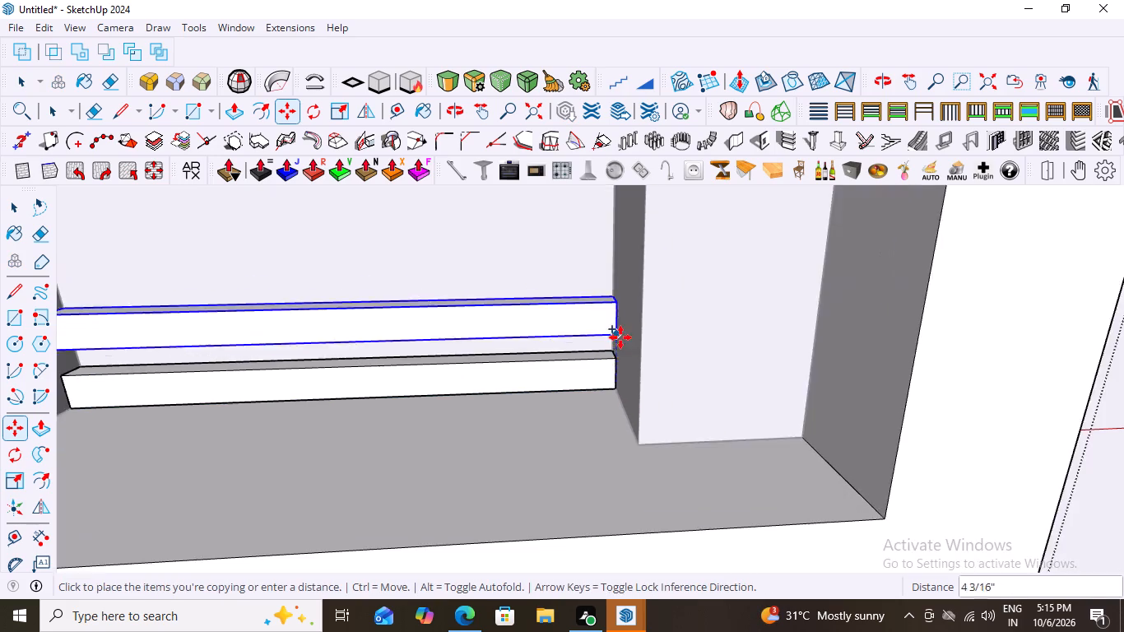
scroll(620, 337, down, 20)
scroll(620, 337, down, 6)
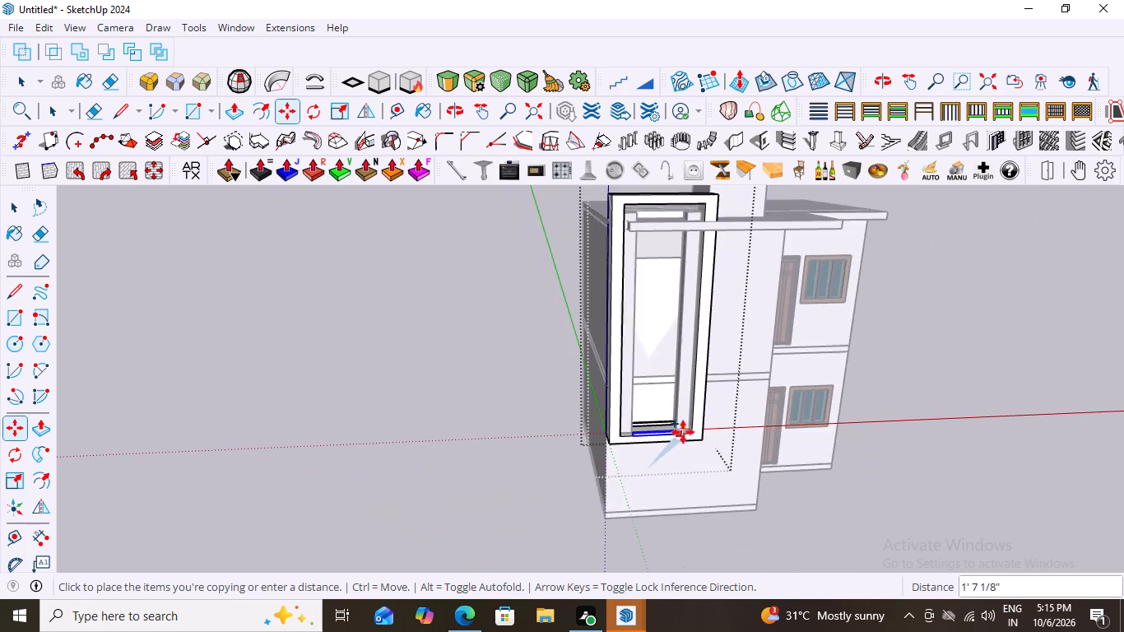
scroll(683, 432, down, 4)
scroll(686, 295, up, 17)
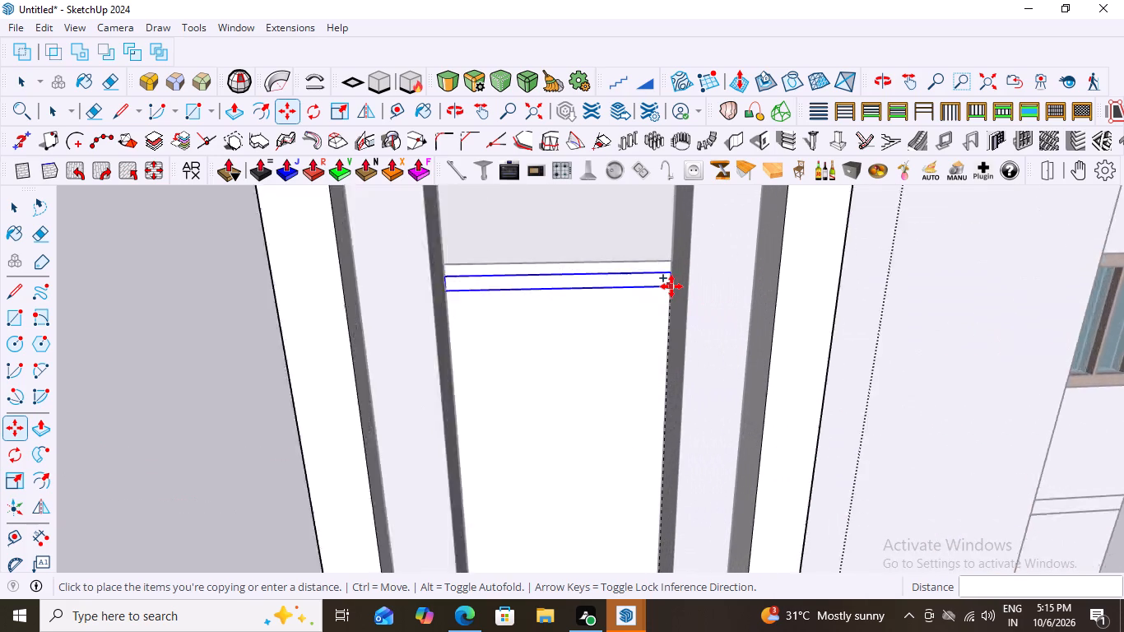
scroll(671, 286, up, 7)
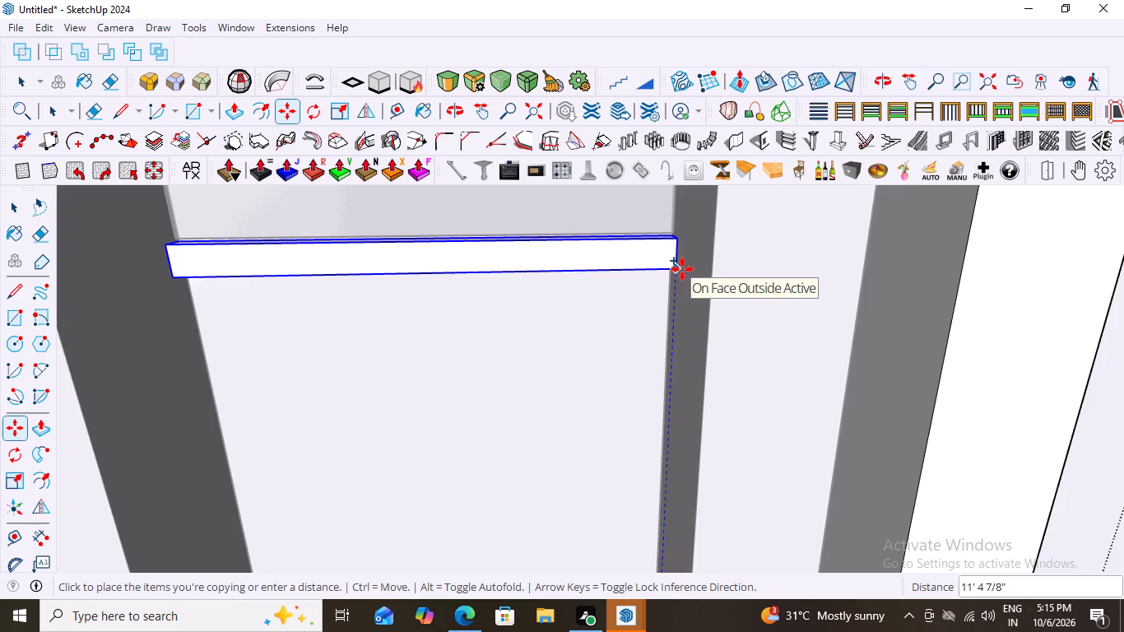
click(682, 269)
Divide the copy distance into 35 equal intervals to array evenly spaced strips up the opening.
key(3)
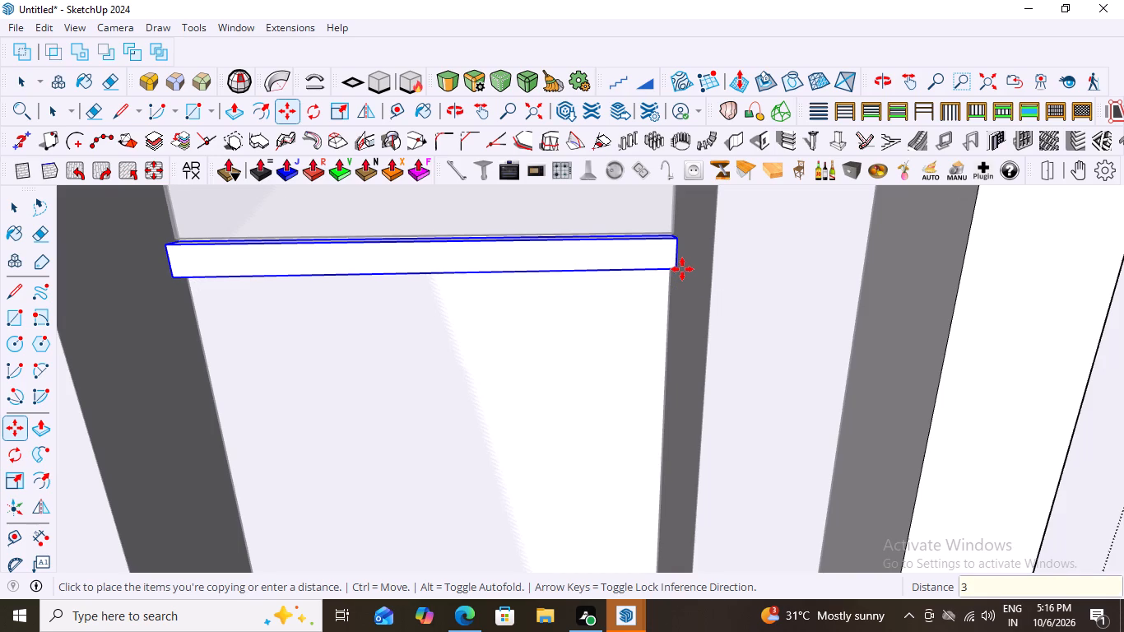
text(5/)
key(Return)
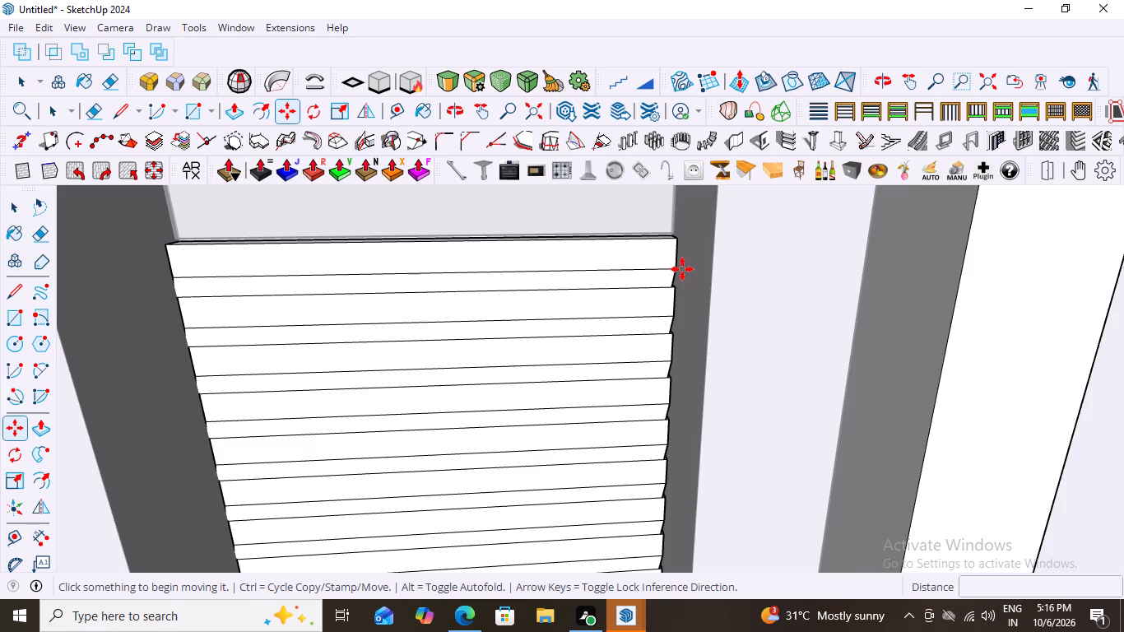
key(3)
key(3)
Clear the selection and leave the front frame's group.
scroll(465, 333, down, 4)
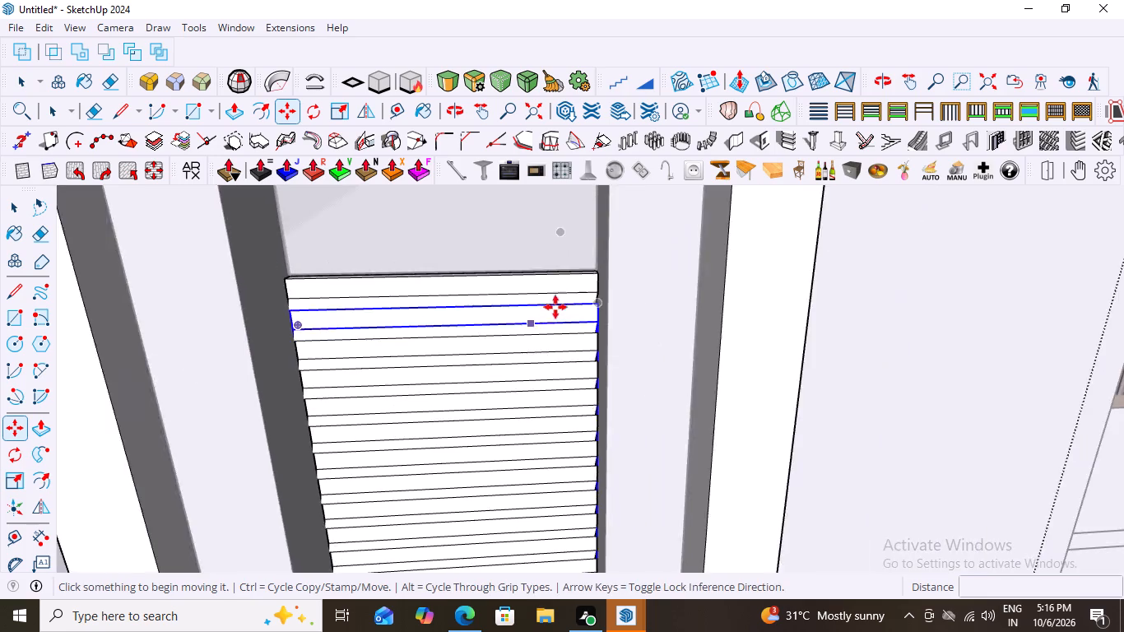
scroll(555, 307, down, 20)
scroll(555, 307, down, 10)
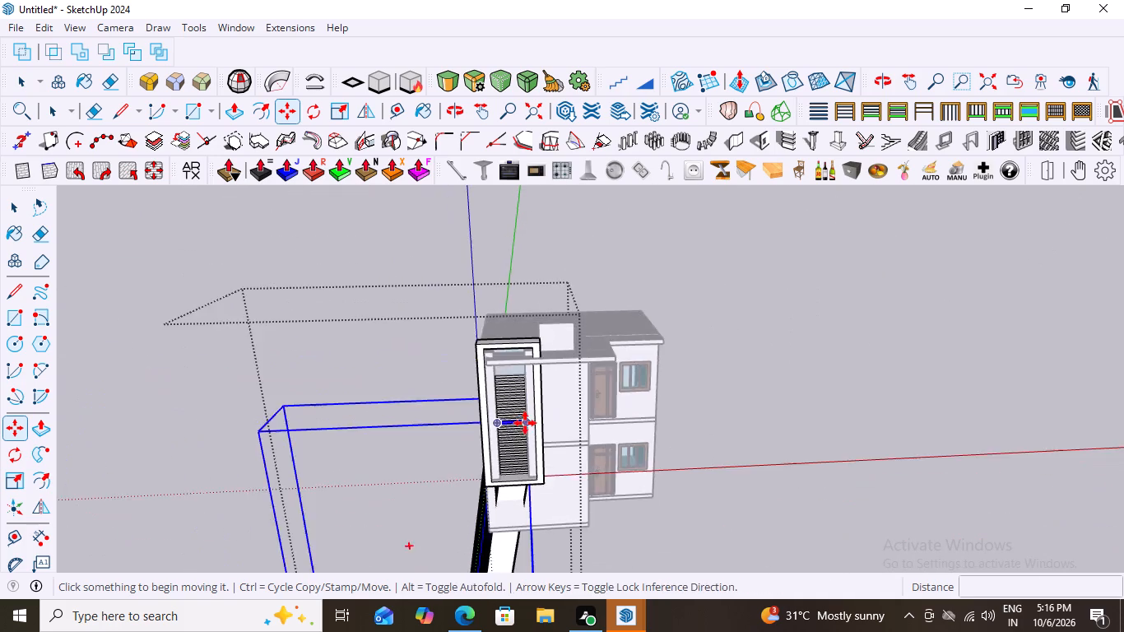
scroll(525, 423, down, 4)
key(Escape)
click(740, 374)
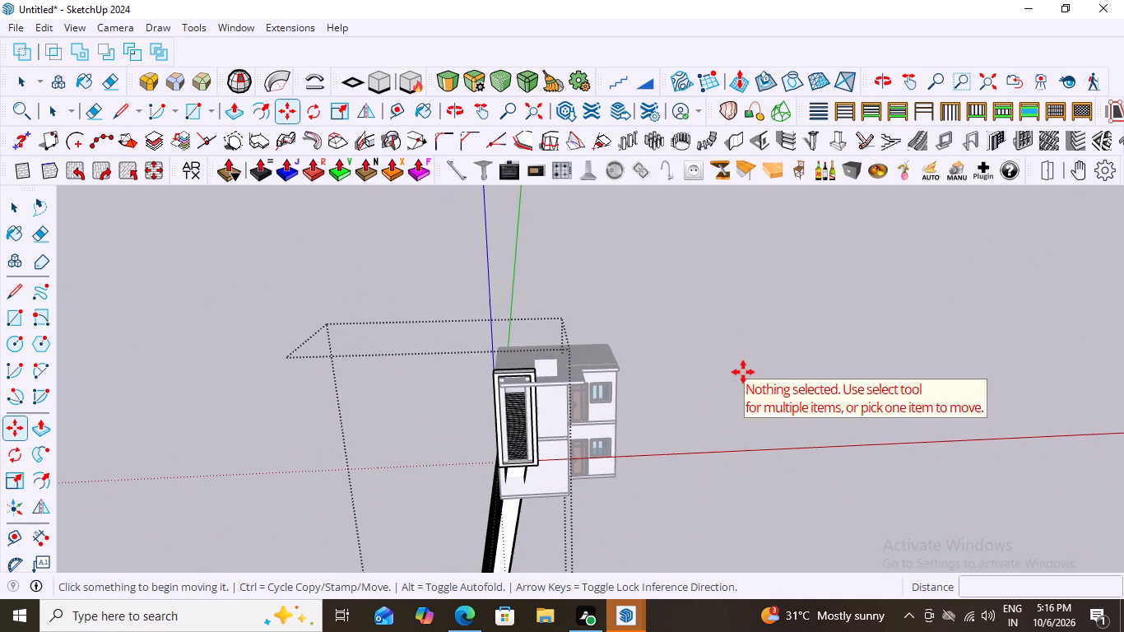
scroll(936, 414, down, 3)
key(space)
key(space)
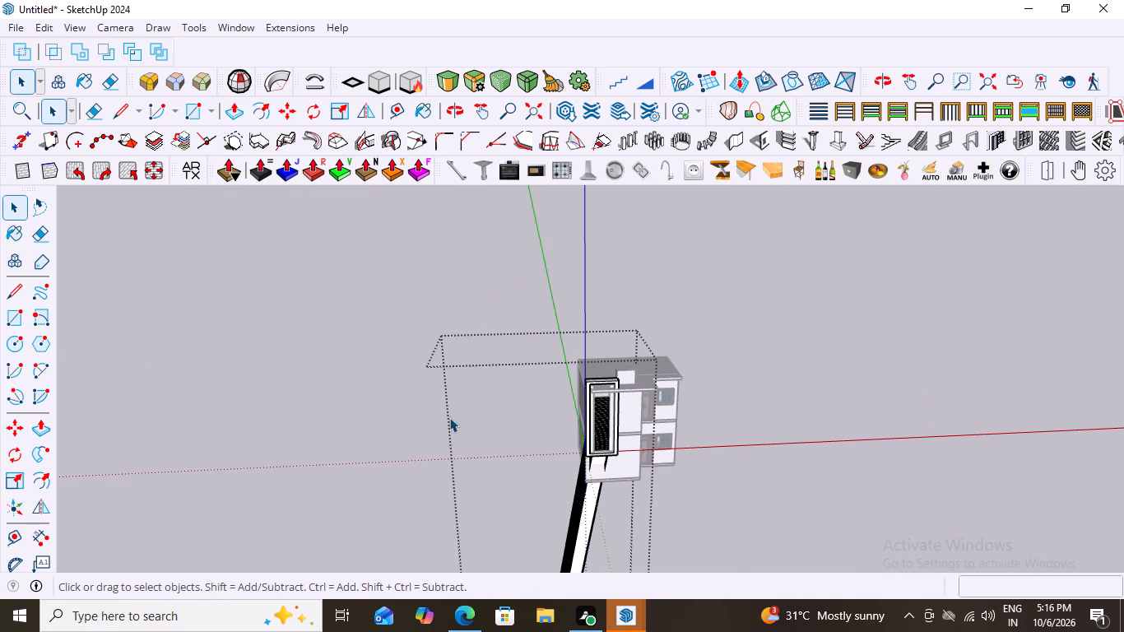
click(446, 417)
scroll(945, 445, down, 2)
scroll(440, 476, up, 4)
double_click(325, 281)
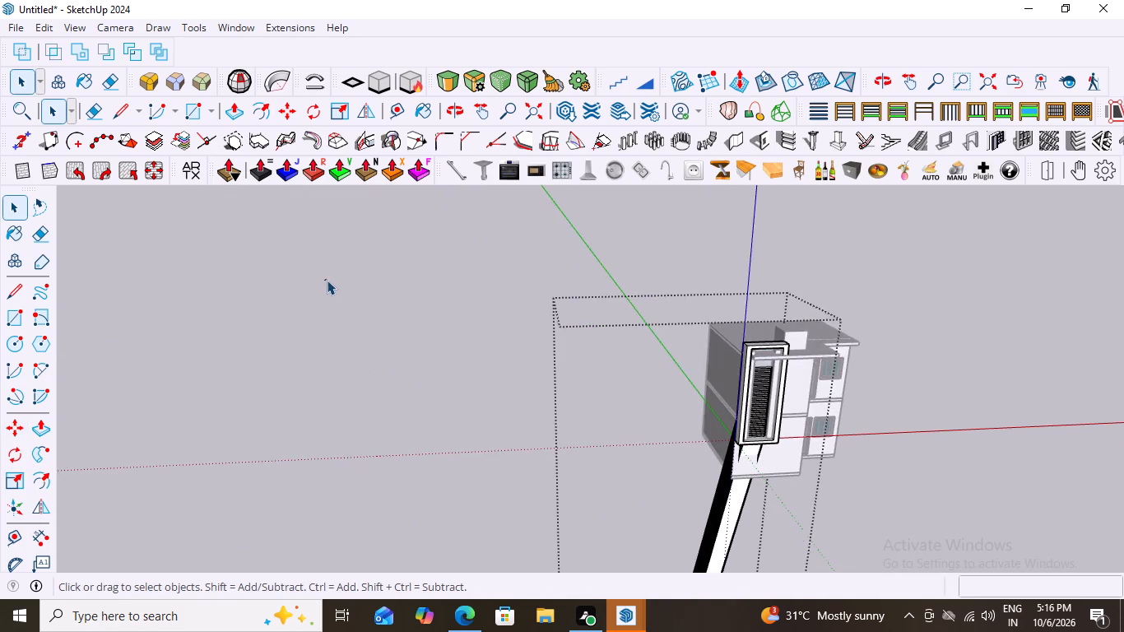
click(330, 277)
Examine the strips in the front frame and the long dark shape extending from the house's base.
scroll(873, 475, up, 4)
middle_drag(662, 350, 942, 401)
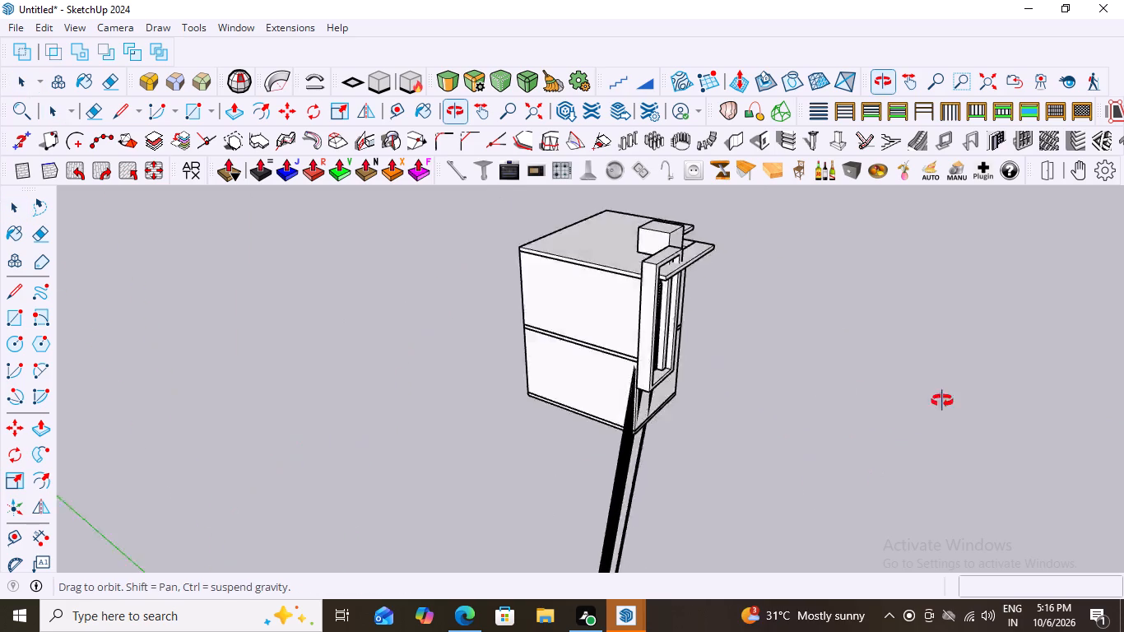
middle_drag(942, 401, 707, 295)
scroll(736, 372, up, 19)
scroll(714, 328, down, 8)
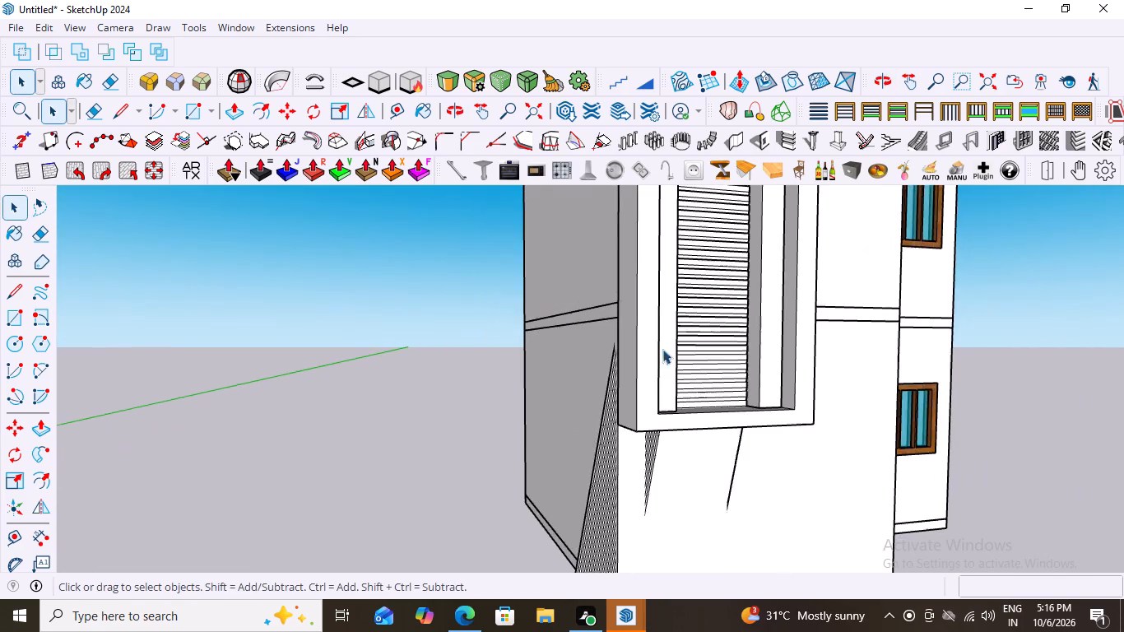
scroll(662, 349, down, 20)
scroll(662, 349, down, 3)
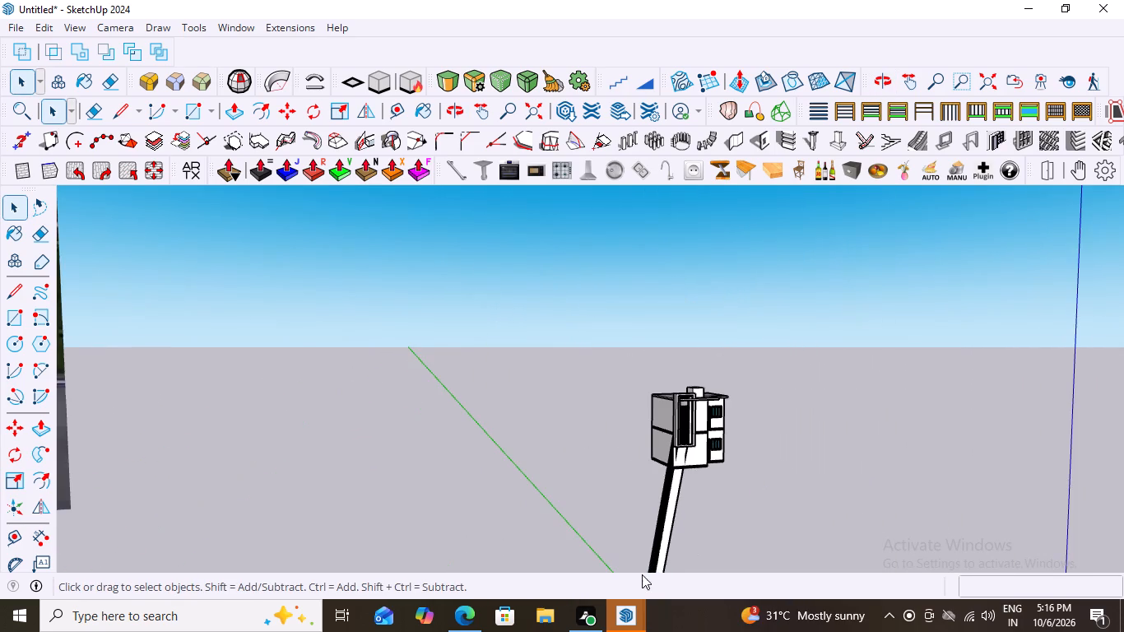
scroll(685, 388, down, 18)
scroll(551, 484, up, 7)
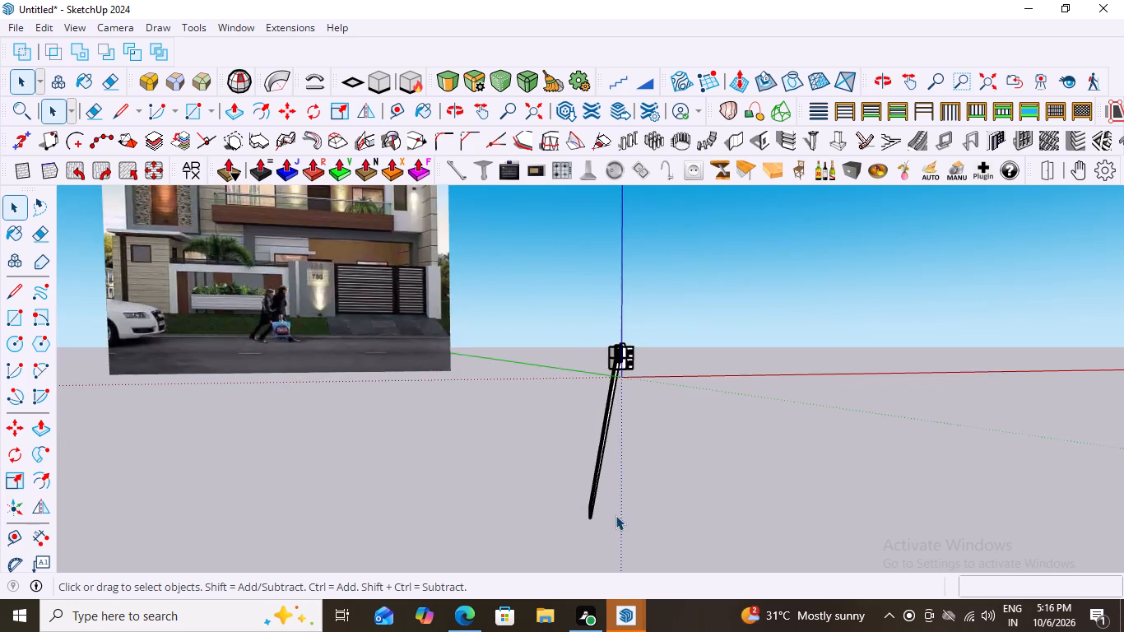
scroll(615, 515, up, 2)
middle_drag(562, 474, 720, 482)
scroll(721, 482, up, 1)
scroll(522, 522, up, 10)
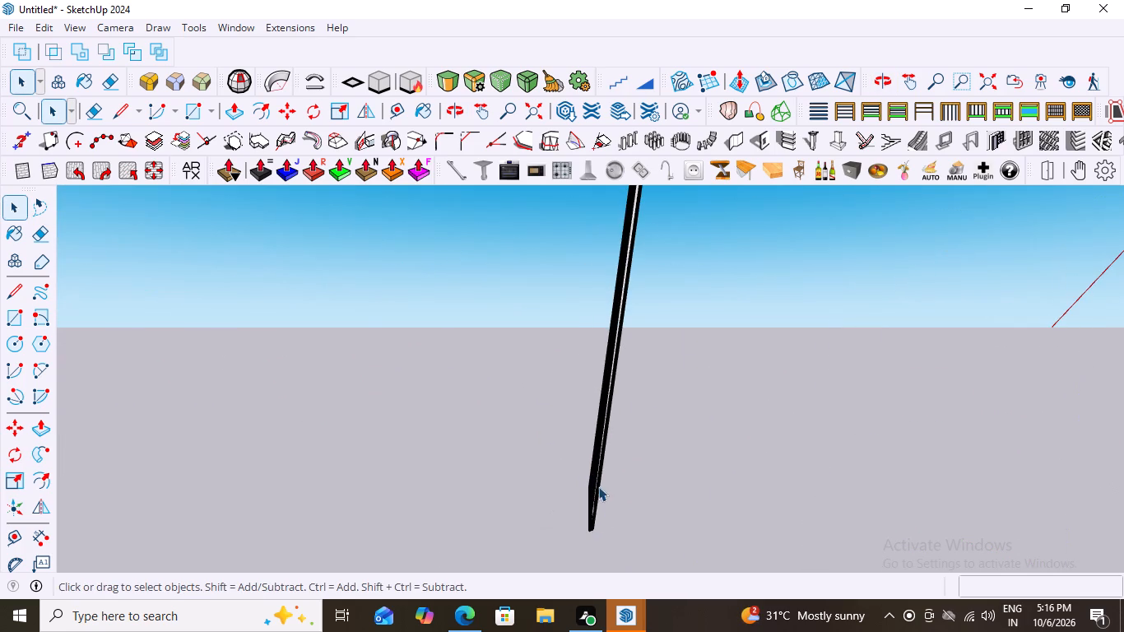
click(593, 472)
scroll(525, 494, down, 10)
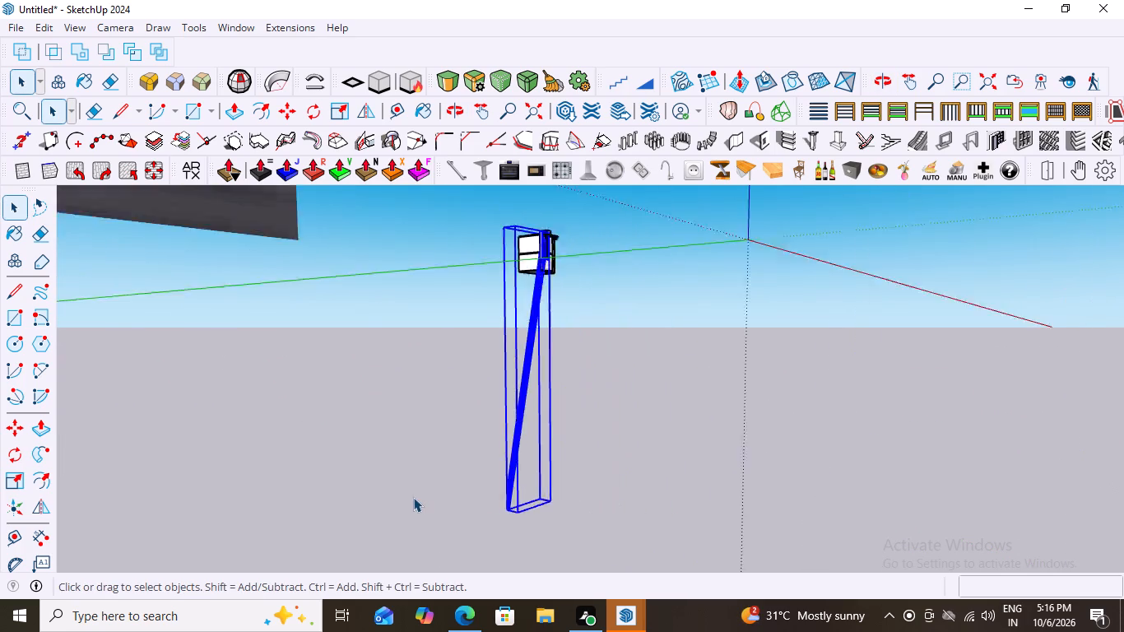
scroll(413, 497, down, 6)
scroll(531, 277, up, 20)
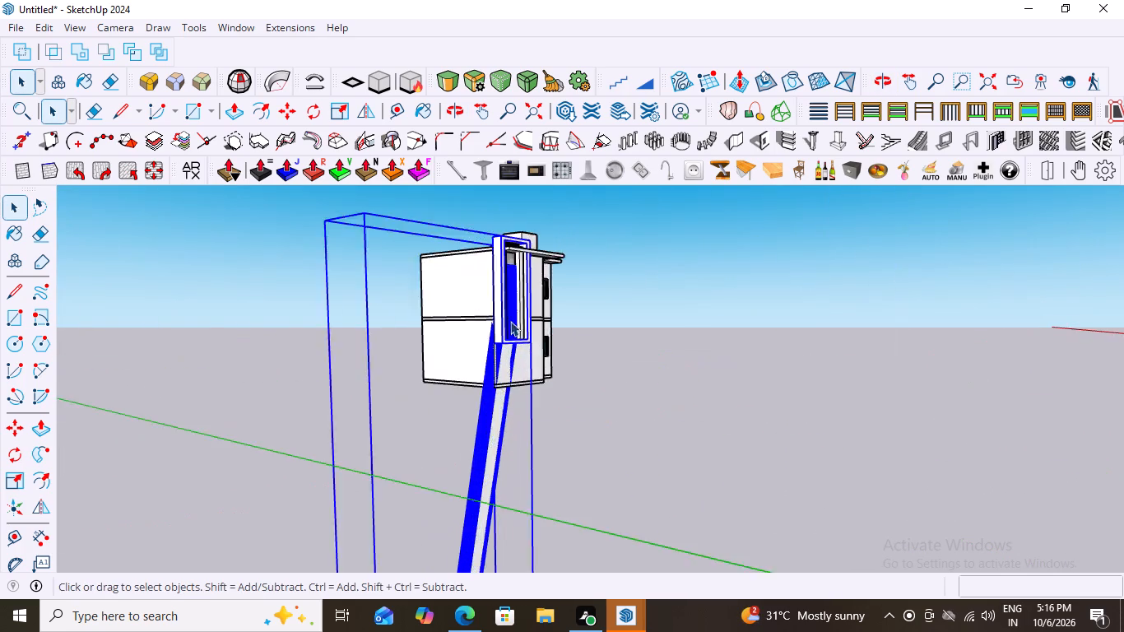
scroll(510, 321, up, 4)
middle_drag(667, 393, 447, 410)
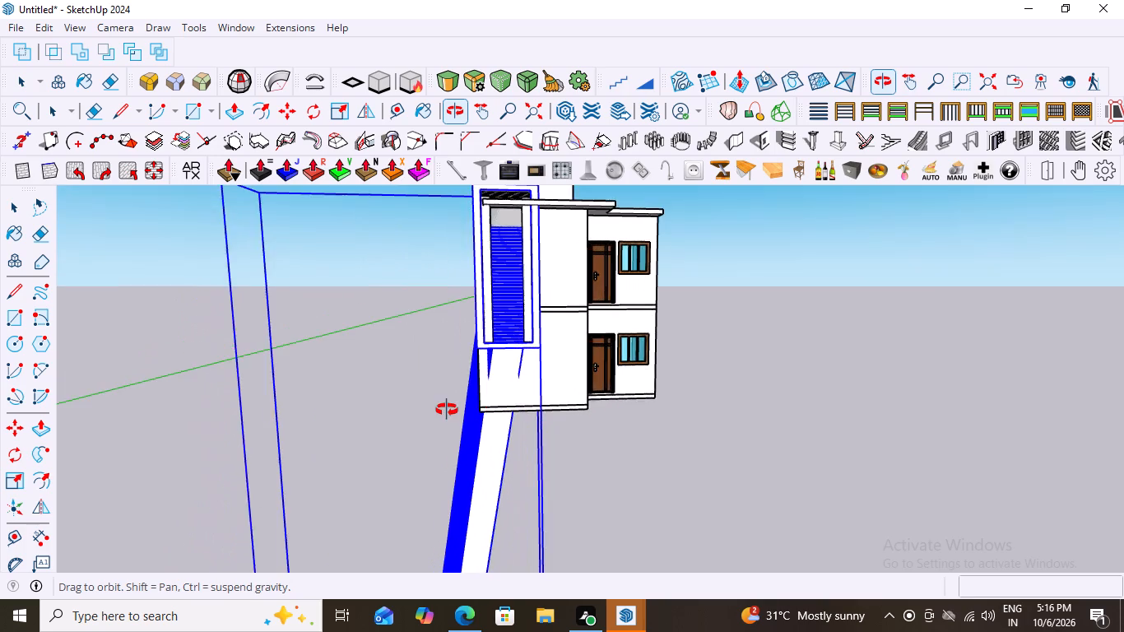
middle_drag(447, 410, 407, 459)
scroll(493, 414, down, 5)
Open the front frame's group and delete the two lowest overlong strips one at a time.
double_click(495, 427)
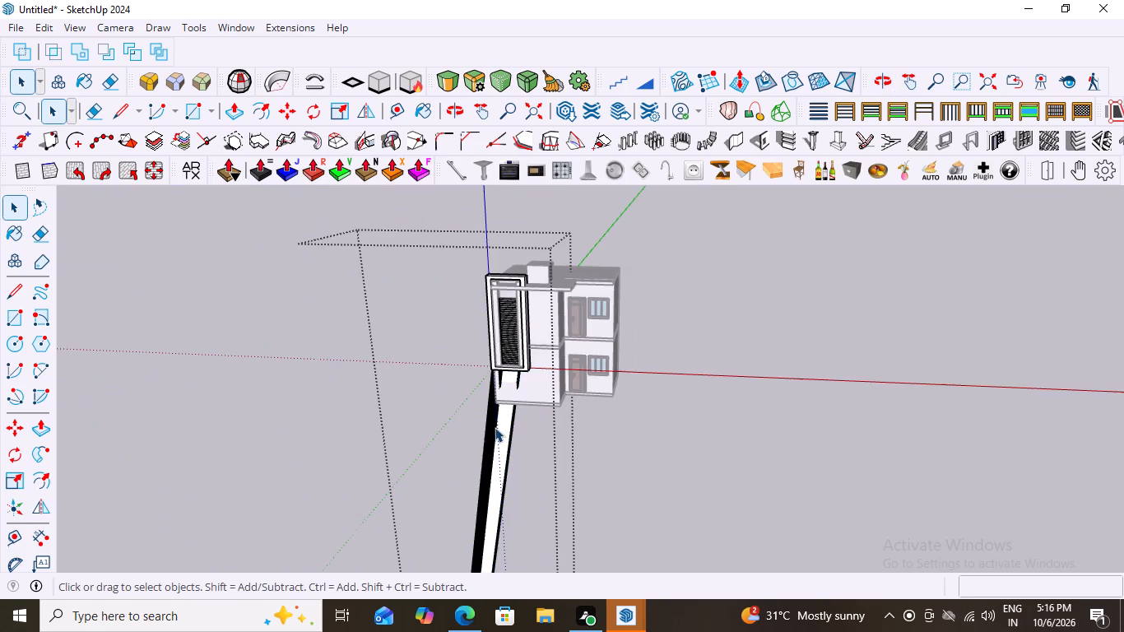
scroll(498, 441, up, 5)
click(499, 440)
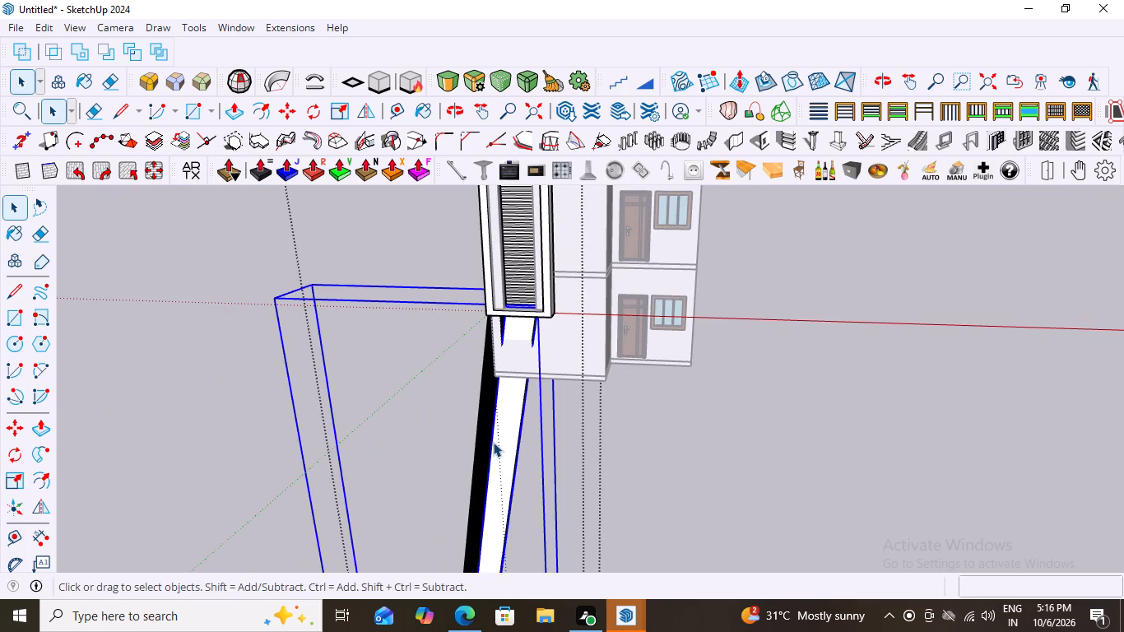
scroll(493, 442, up, 3)
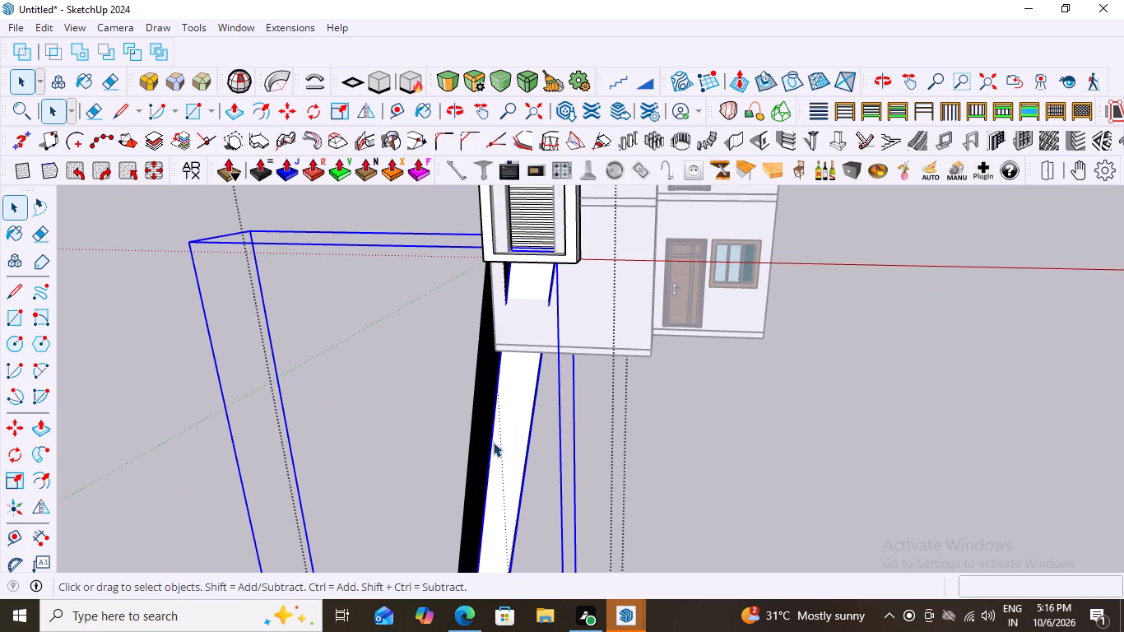
key(Delete)
click(504, 421)
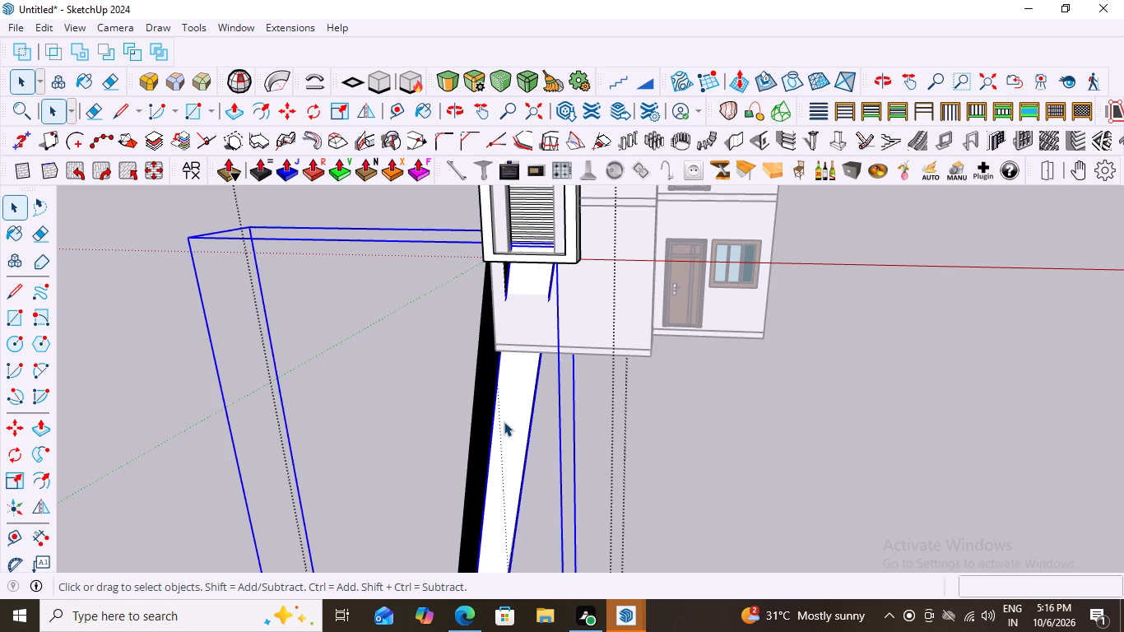
key(Delete)
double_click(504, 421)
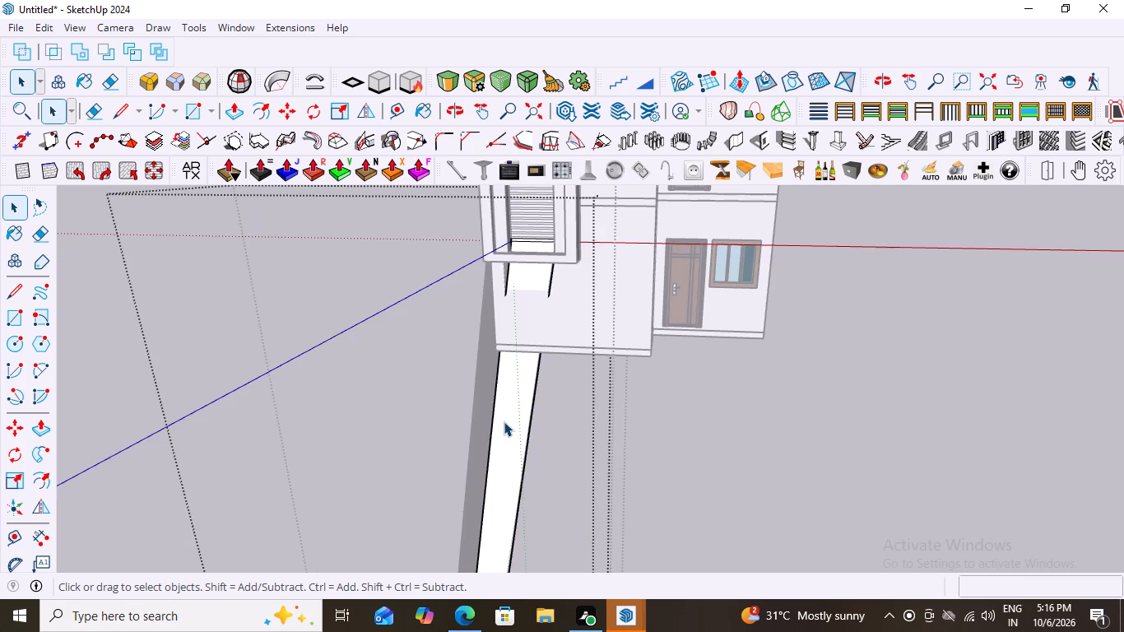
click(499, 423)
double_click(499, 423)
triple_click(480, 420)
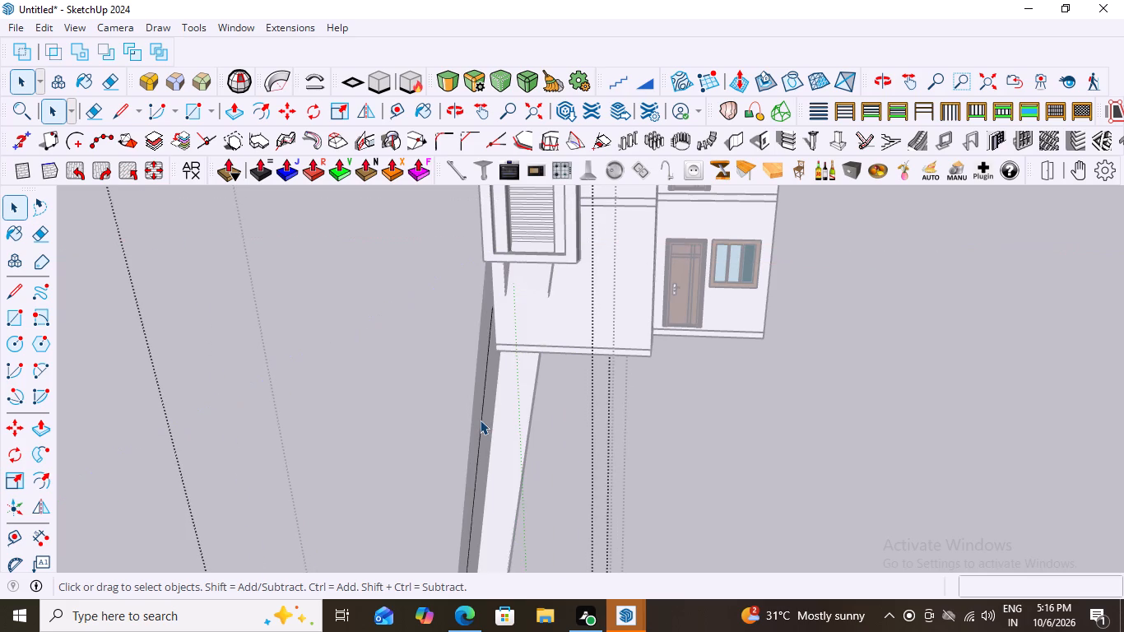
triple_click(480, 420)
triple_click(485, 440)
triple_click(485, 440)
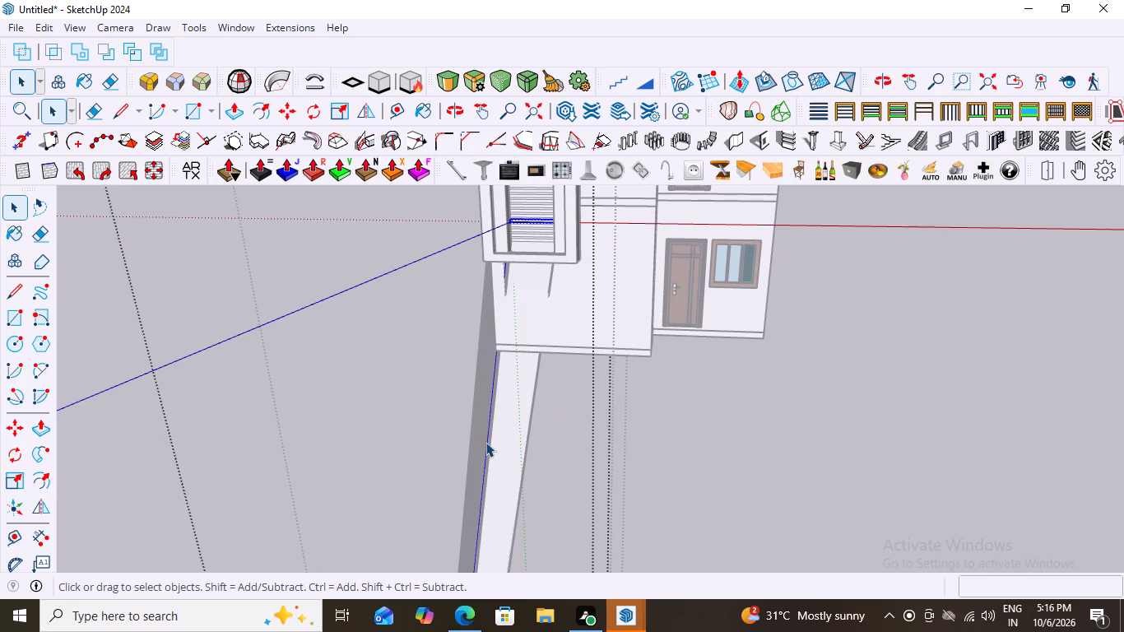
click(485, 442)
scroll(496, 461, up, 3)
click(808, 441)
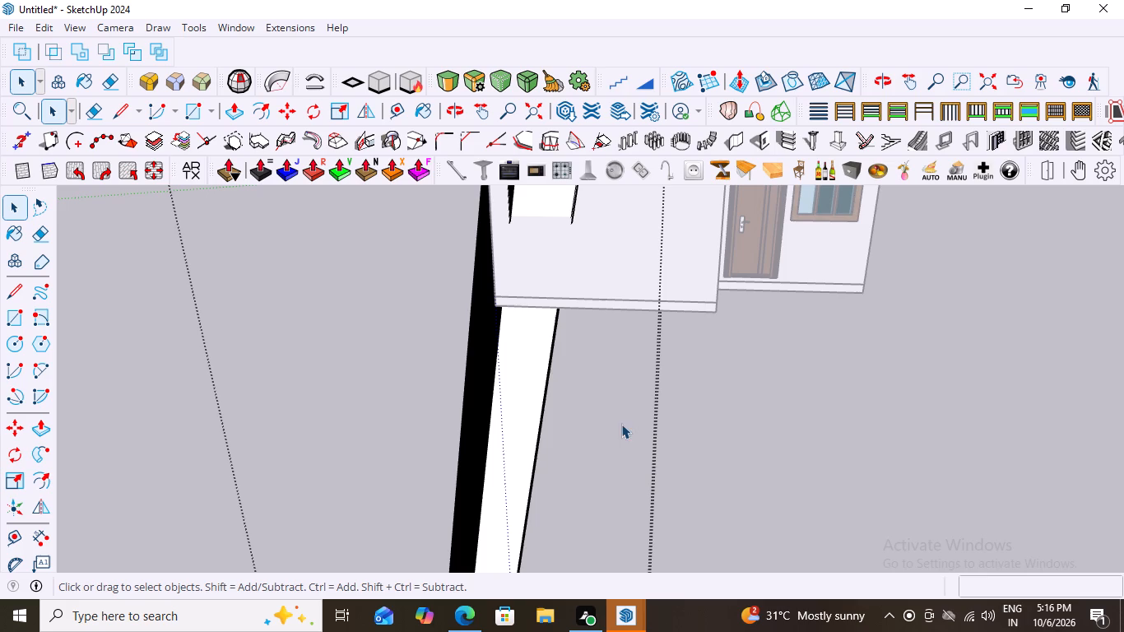
Delete all the remaining overlong strips together inside the front frame's group, and leave the group.
drag(623, 424, 395, 457)
scroll(534, 414, down, 10)
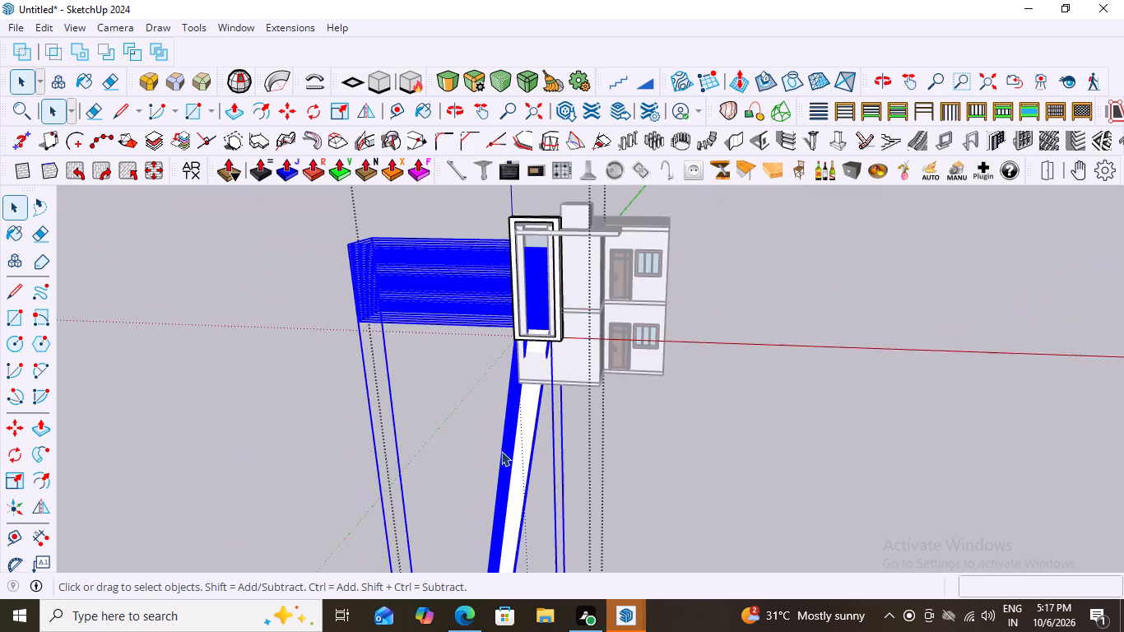
scroll(501, 451, down, 3)
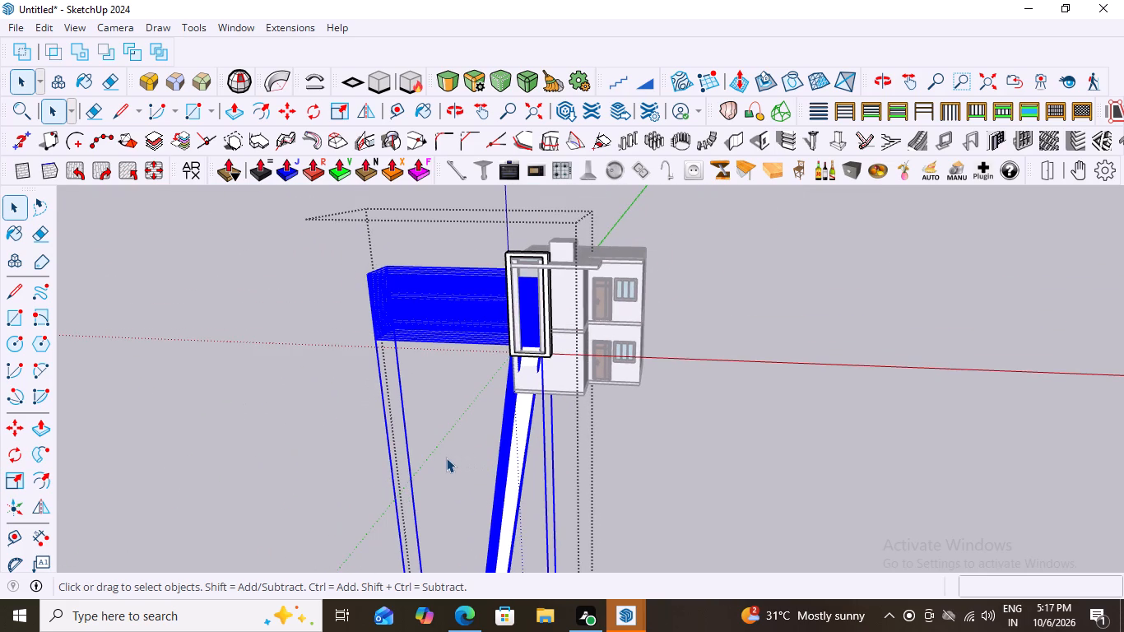
key(Delete)
scroll(526, 273, up, 9)
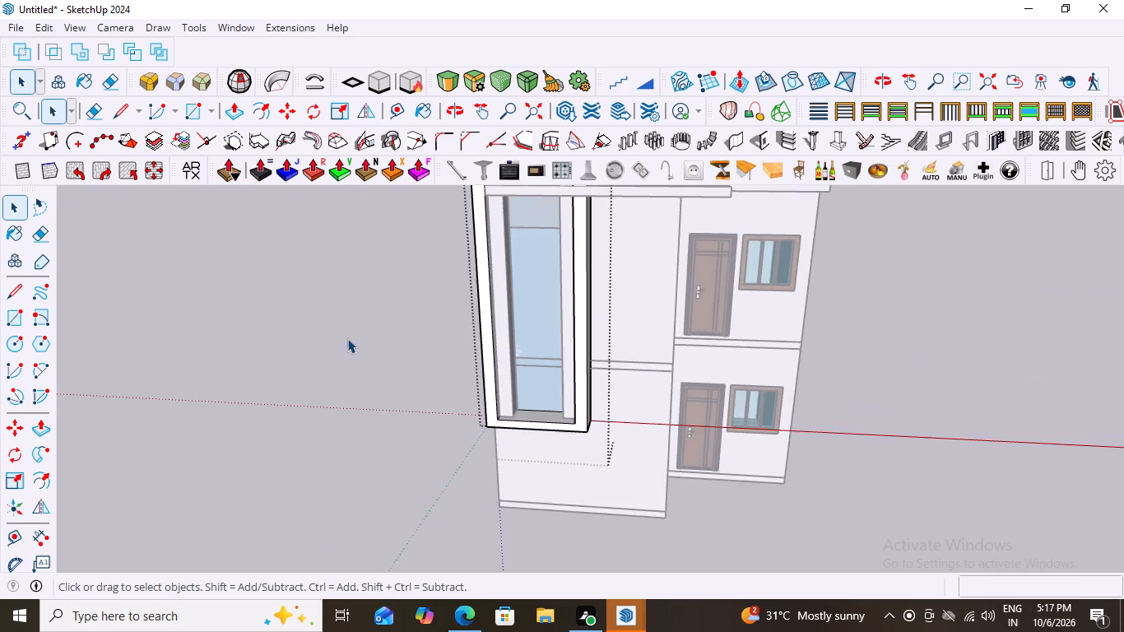
click(346, 338)
Examine the emptied front frame, its side and the roof slab crossing its top from several angles.
scroll(516, 396, down, 3)
scroll(523, 357, up, 7)
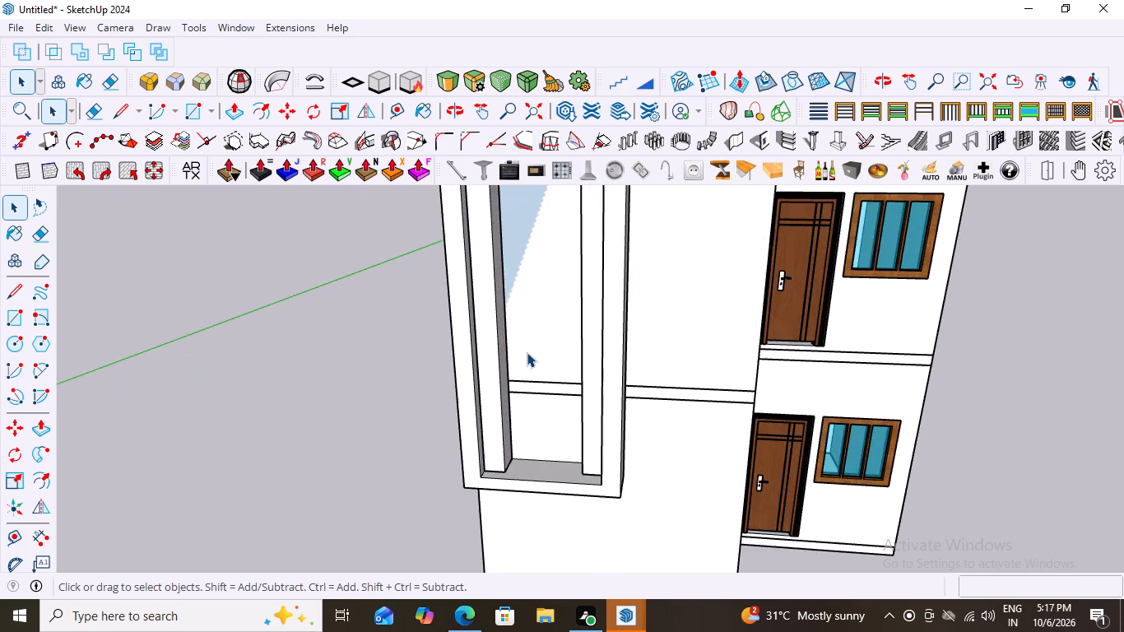
middle_click(532, 355)
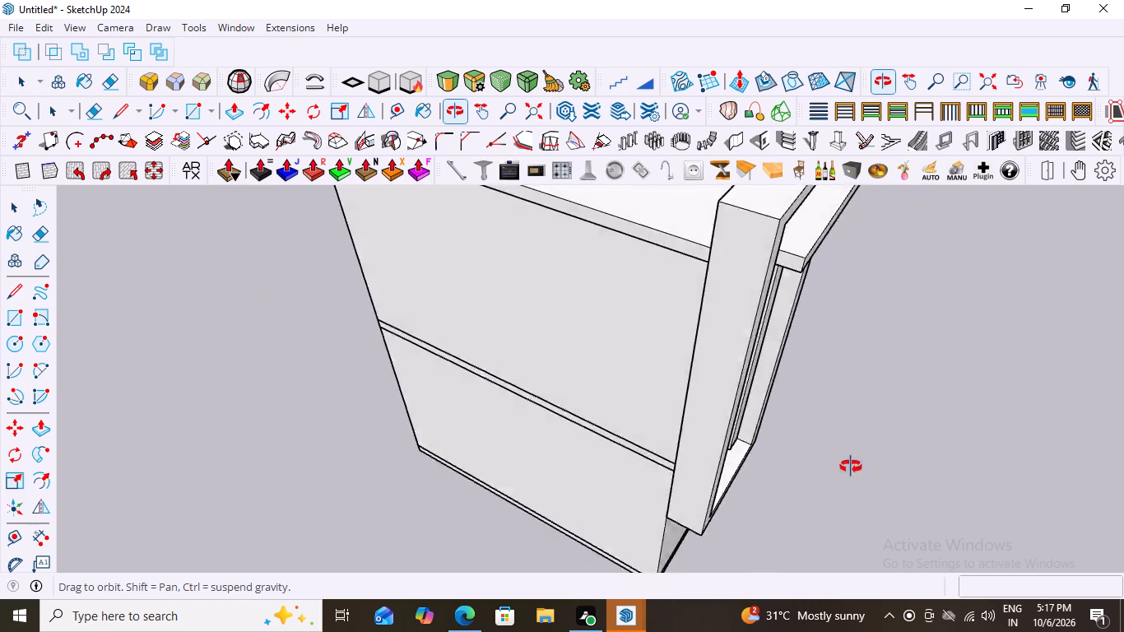
scroll(620, 351, down, 2)
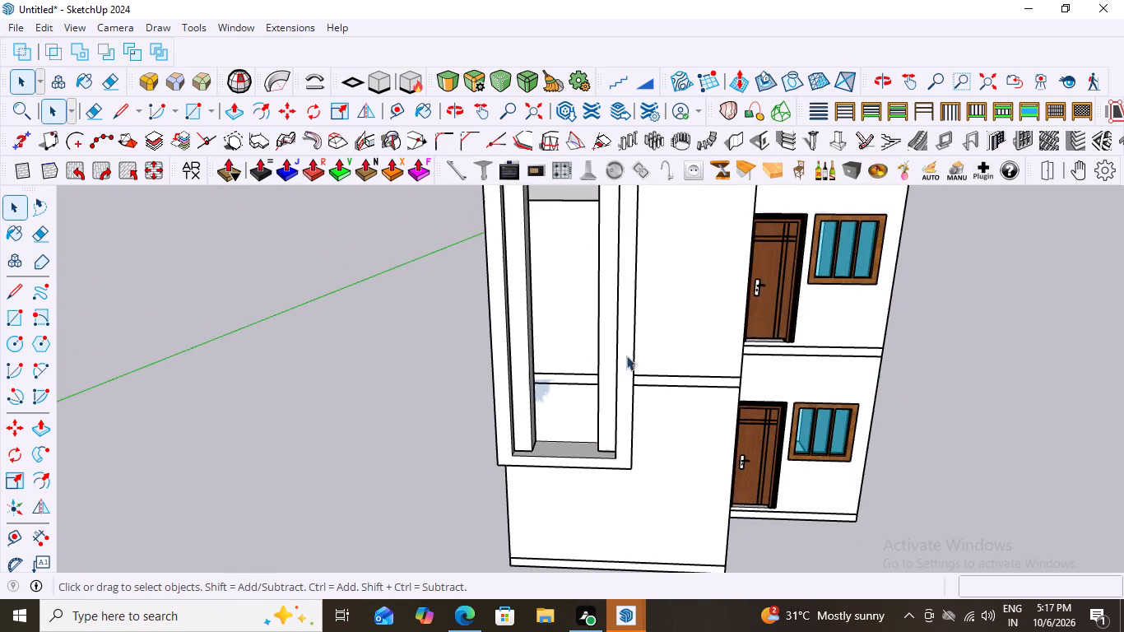
scroll(553, 382, down, 4)
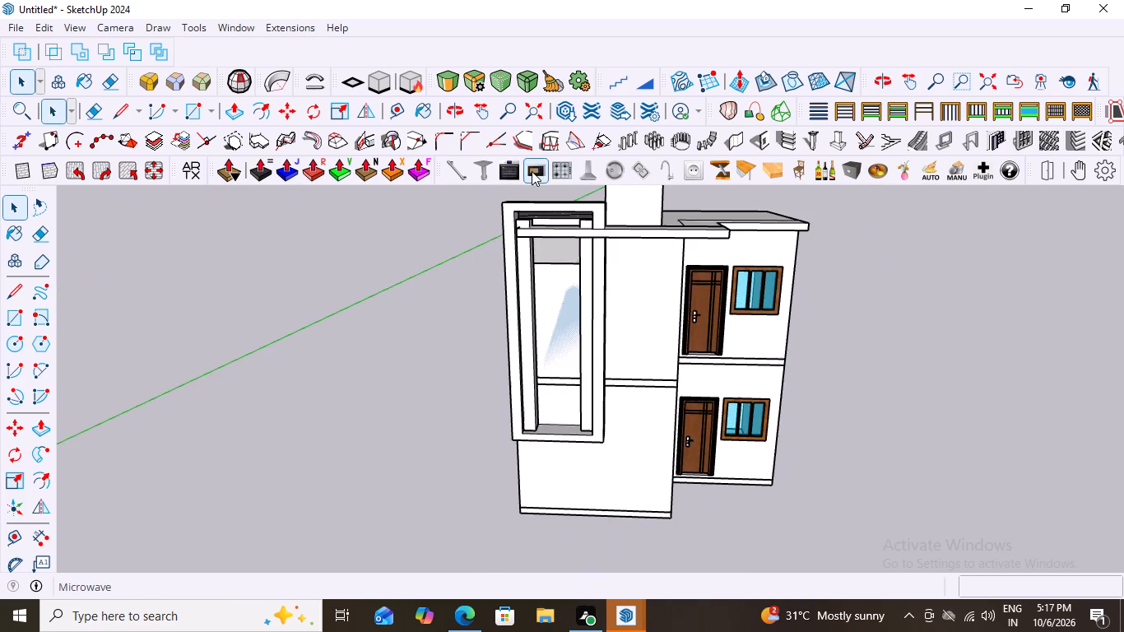
scroll(532, 171, up, 12)
middle_drag(536, 259, 568, 376)
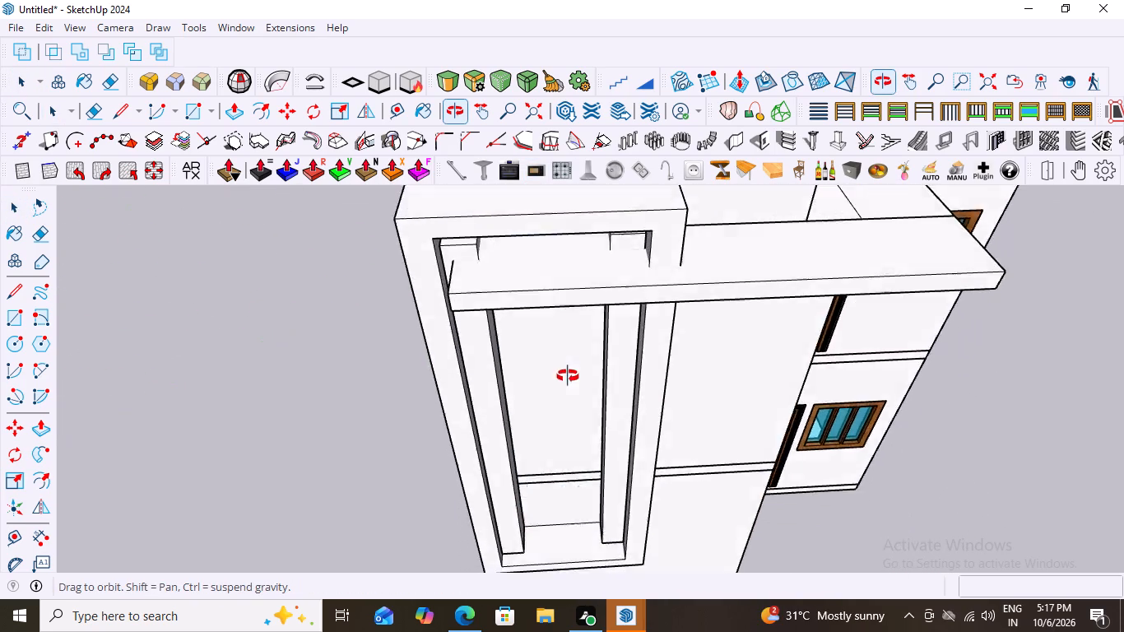
middle_drag(568, 376, 525, 142)
scroll(534, 274, up, 3)
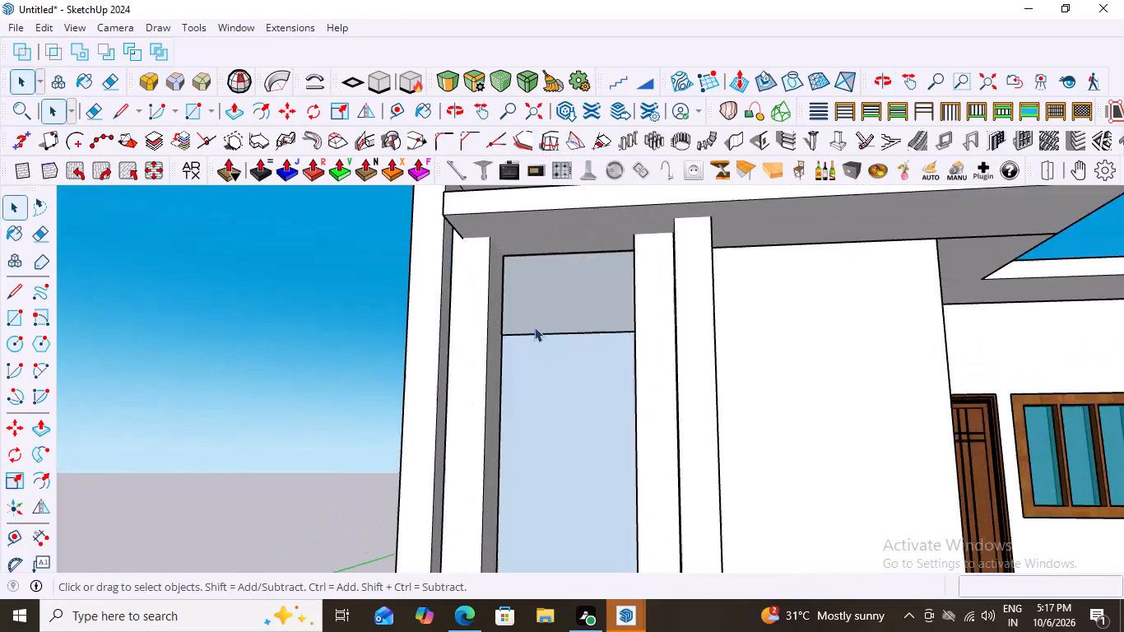
middle_drag(530, 287, 481, 428)
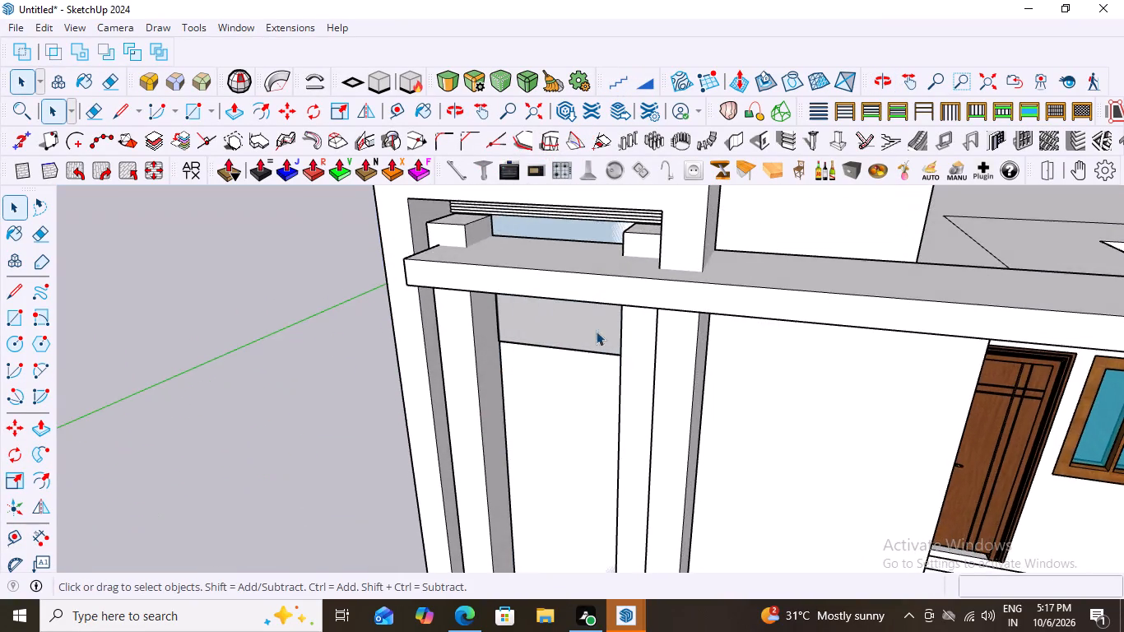
Draw a vertical rectangle about 3' 2" by 2 5/16" along the bottom of the frame's opening, between the inner uprights.
scroll(607, 329, down, 12)
middle_drag(613, 476, 707, 480)
scroll(598, 509, up, 3)
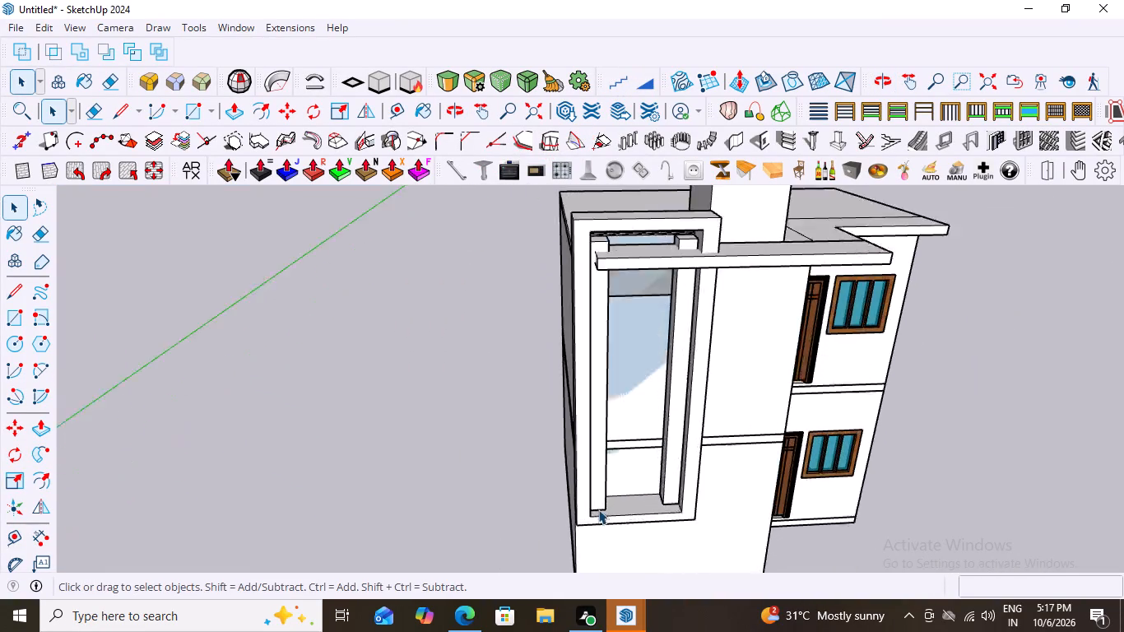
scroll(598, 509, up, 6)
middle_drag(628, 480, 604, 494)
scroll(588, 509, up, 7)
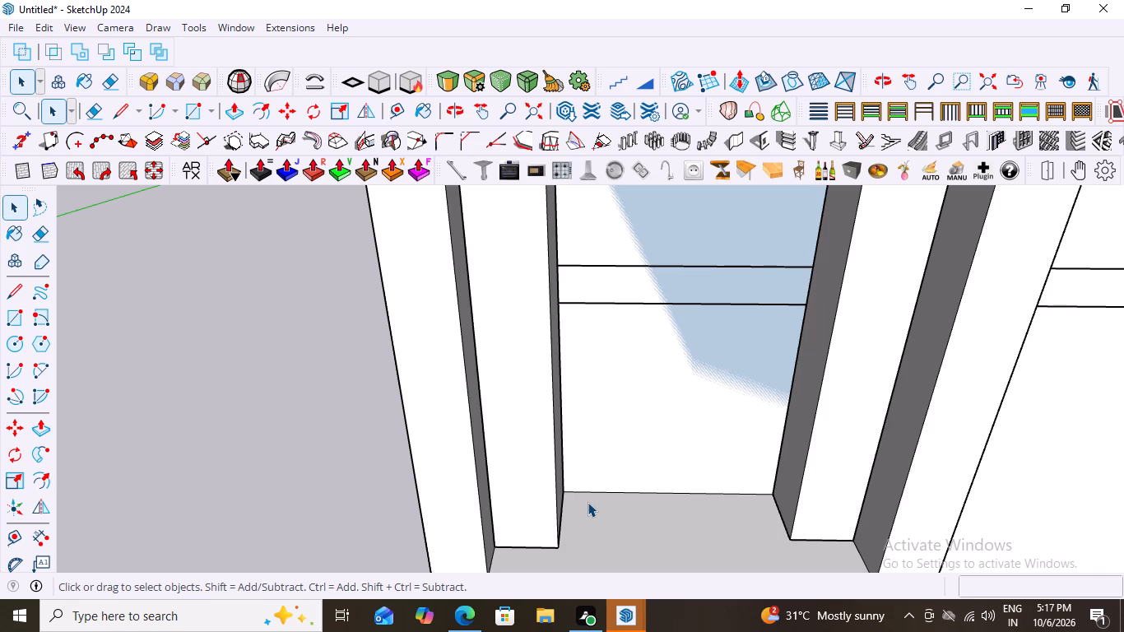
key(r)
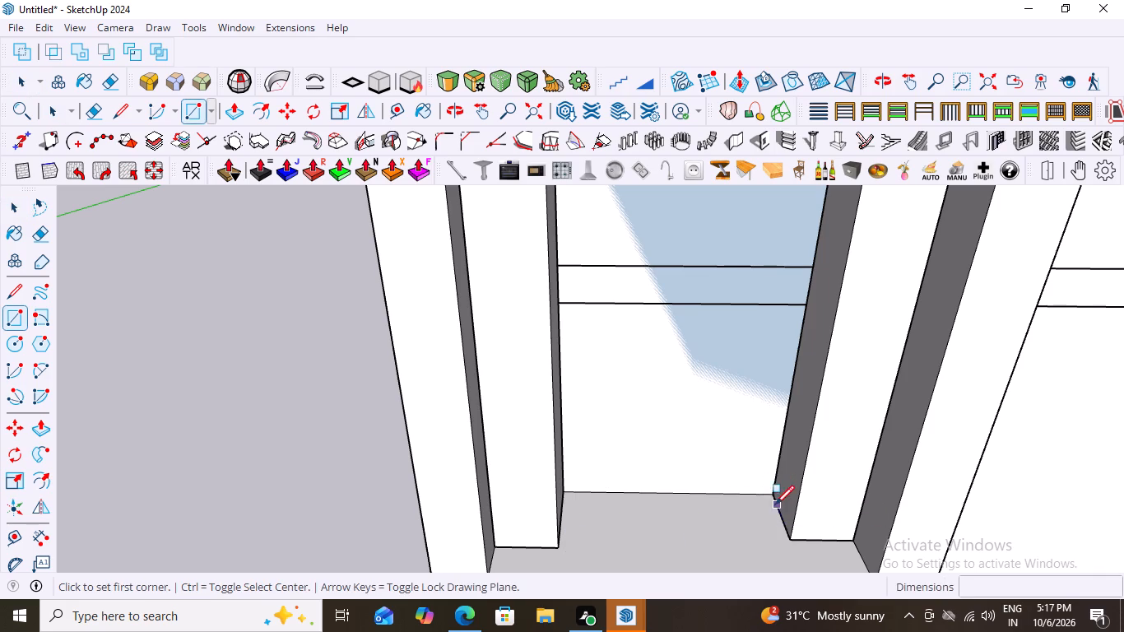
click(773, 495)
key(Left)
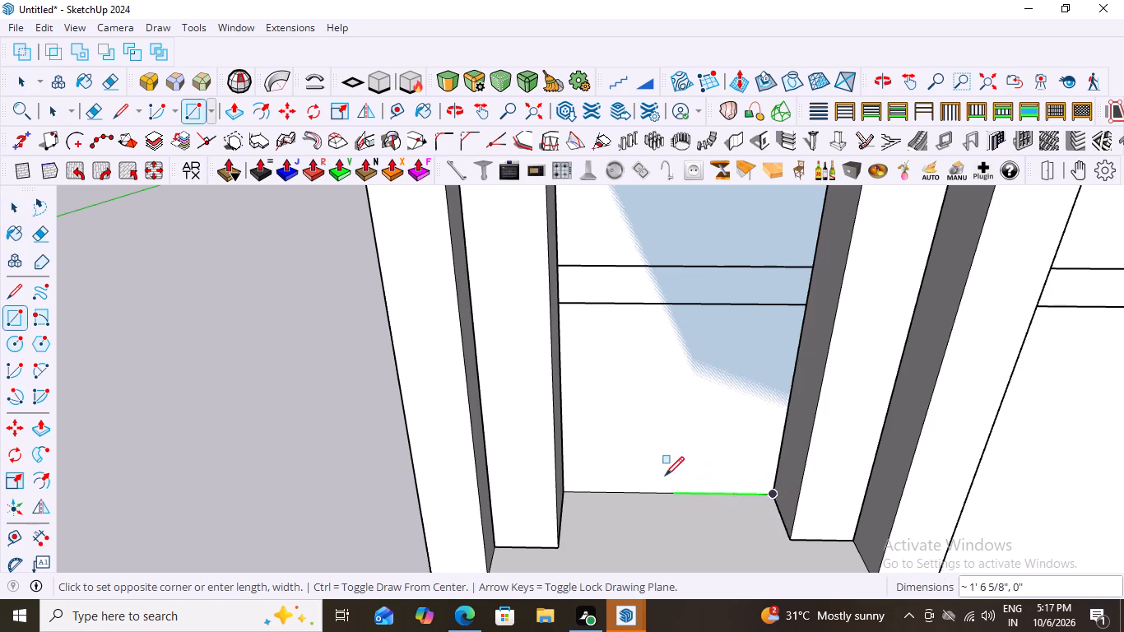
scroll(564, 479, up, 4)
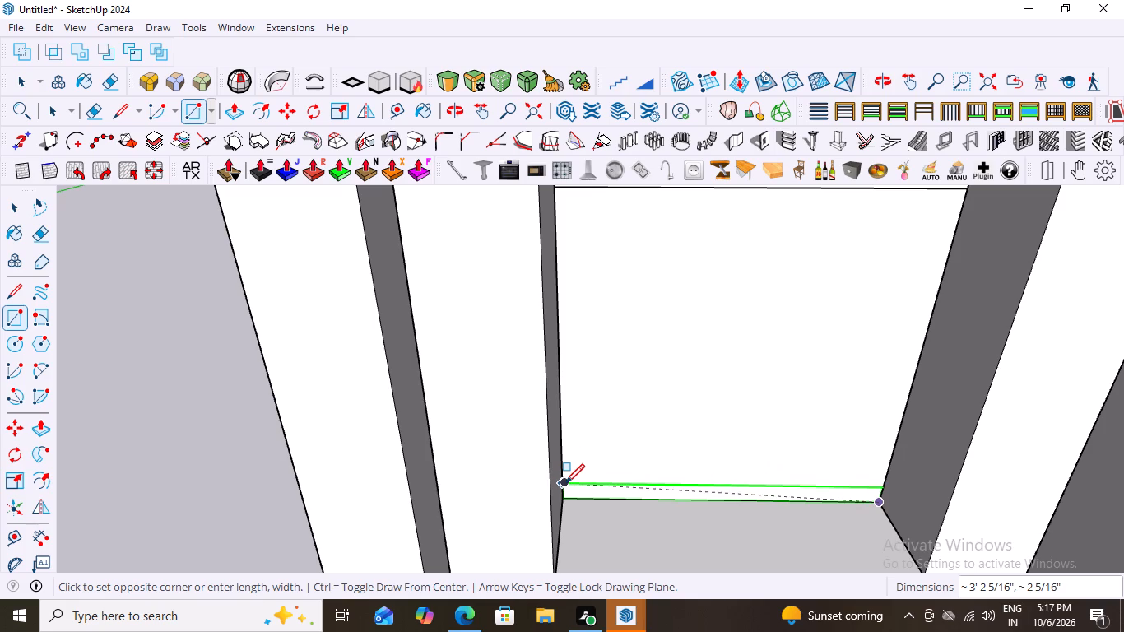
click(565, 483)
scroll(624, 406, down, 10)
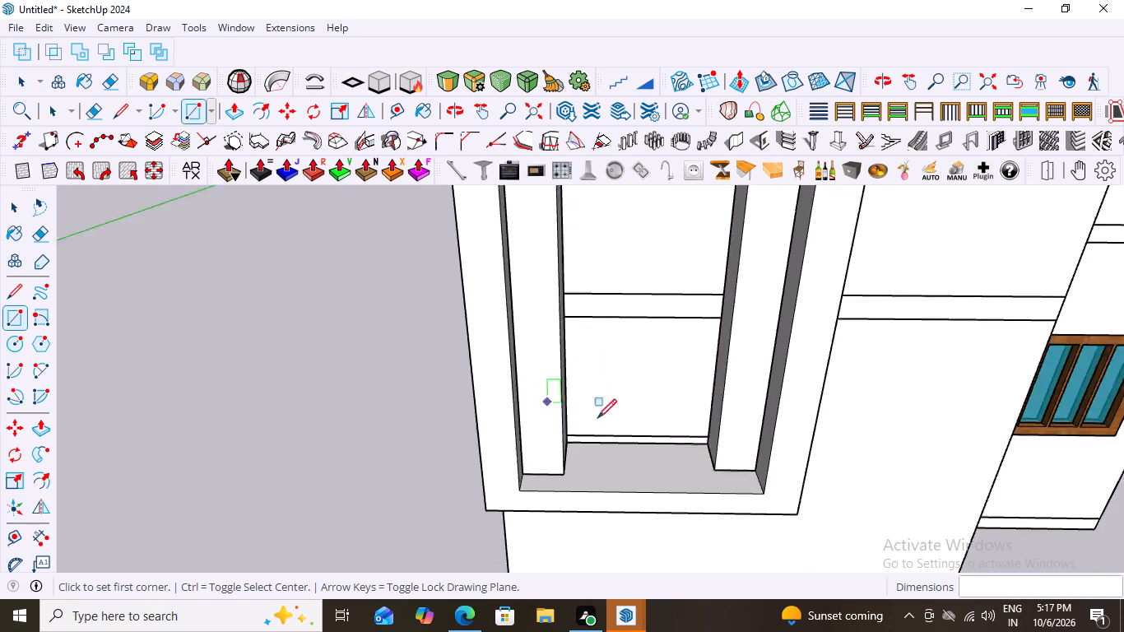
scroll(597, 418, down, 9)
scroll(307, 425, down, 3)
key(space)
Make a group of the thin rectangle at the bottom of the frame's opening, including its edges.
scroll(503, 405, up, 3)
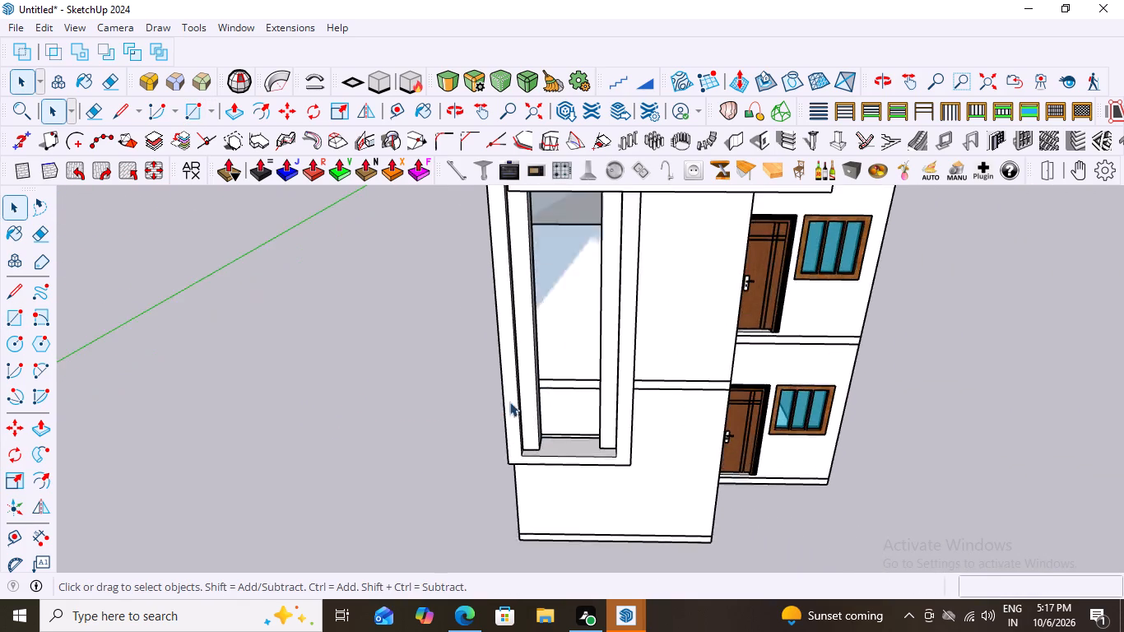
scroll(509, 402, up, 15)
double_click(574, 415)
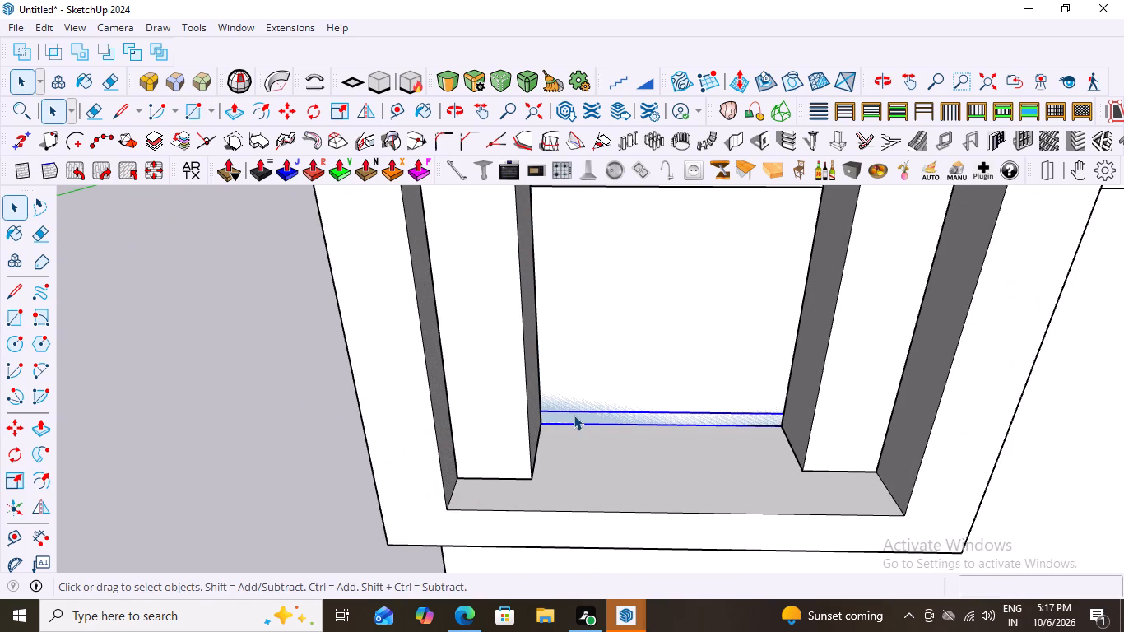
right_click(574, 415)
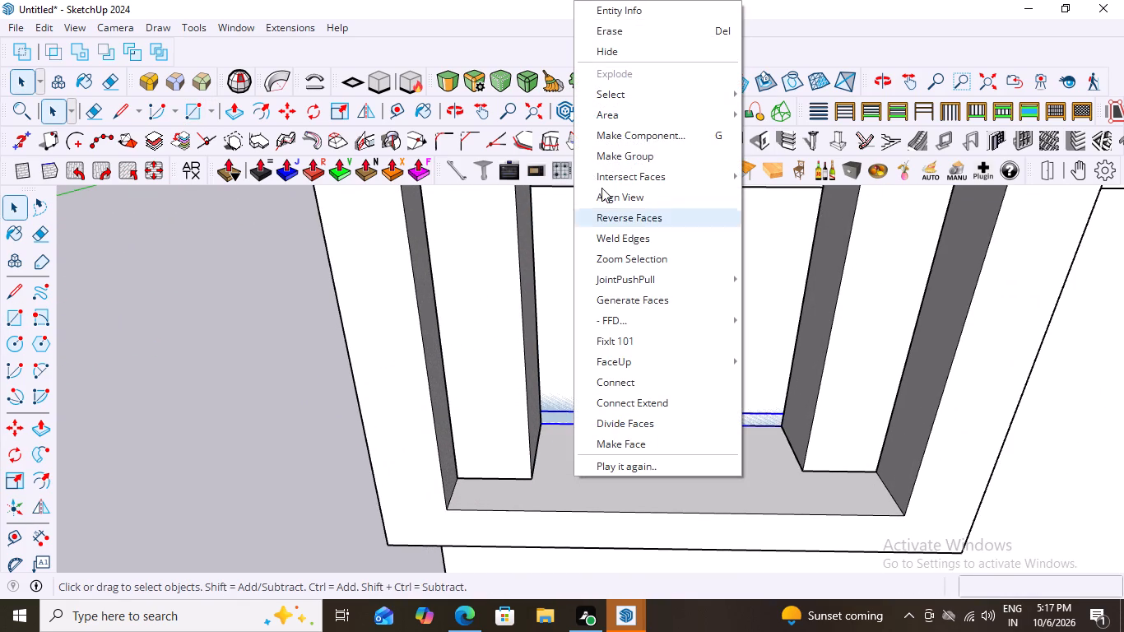
click(606, 153)
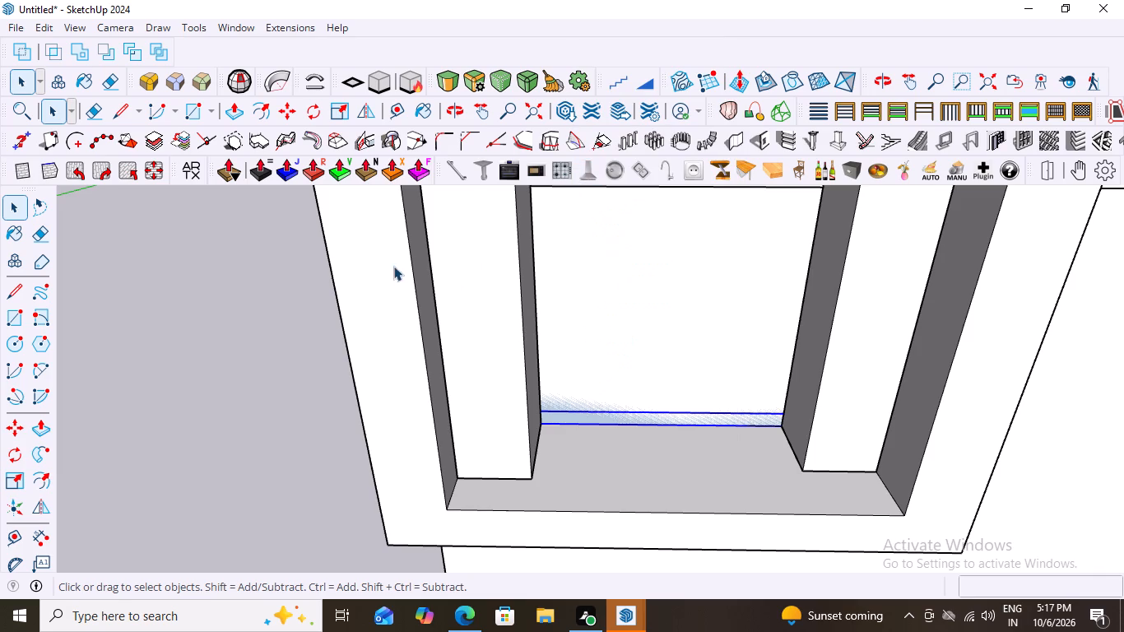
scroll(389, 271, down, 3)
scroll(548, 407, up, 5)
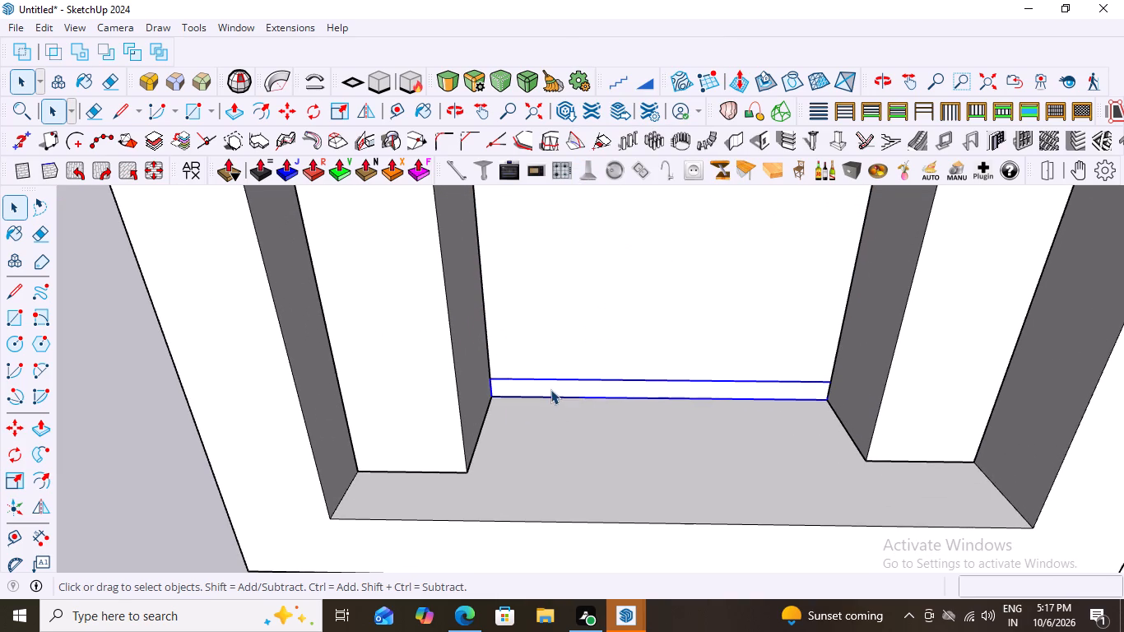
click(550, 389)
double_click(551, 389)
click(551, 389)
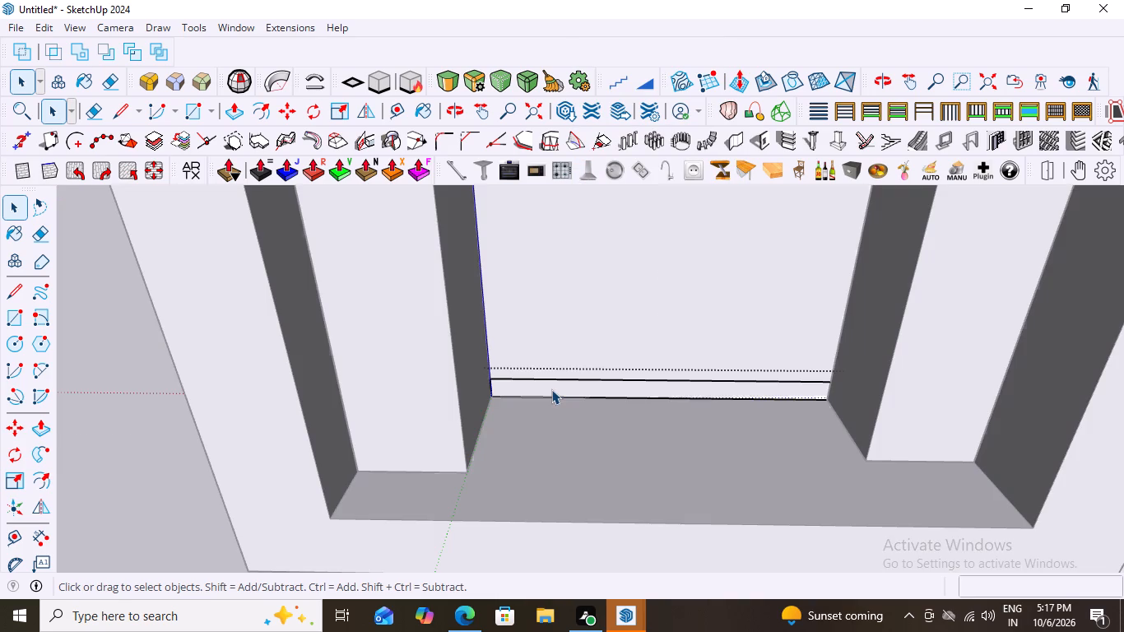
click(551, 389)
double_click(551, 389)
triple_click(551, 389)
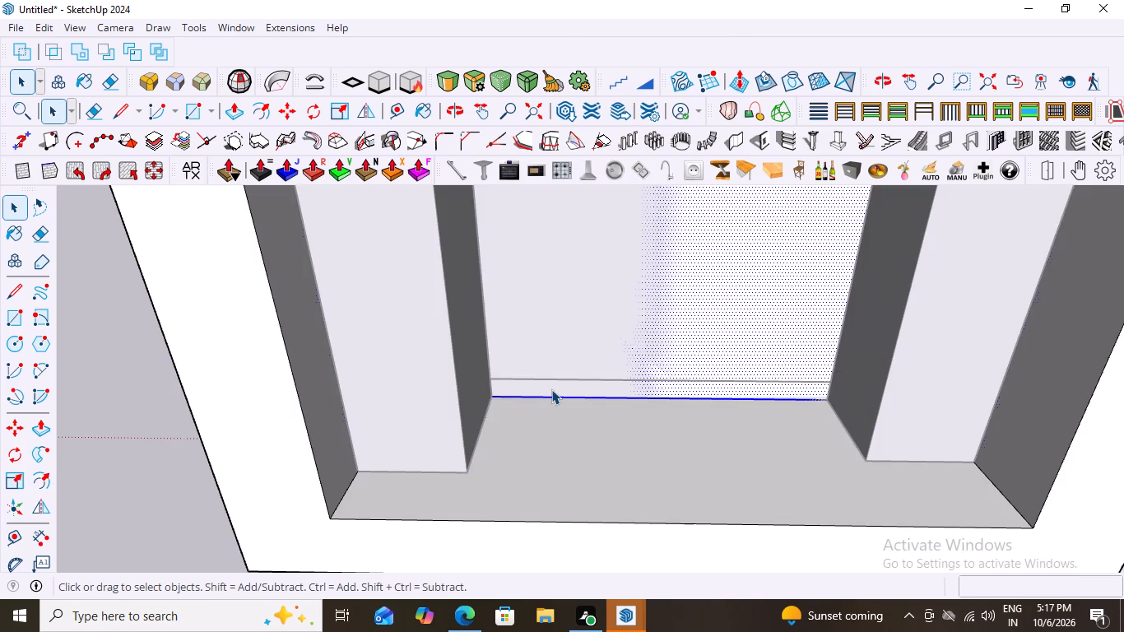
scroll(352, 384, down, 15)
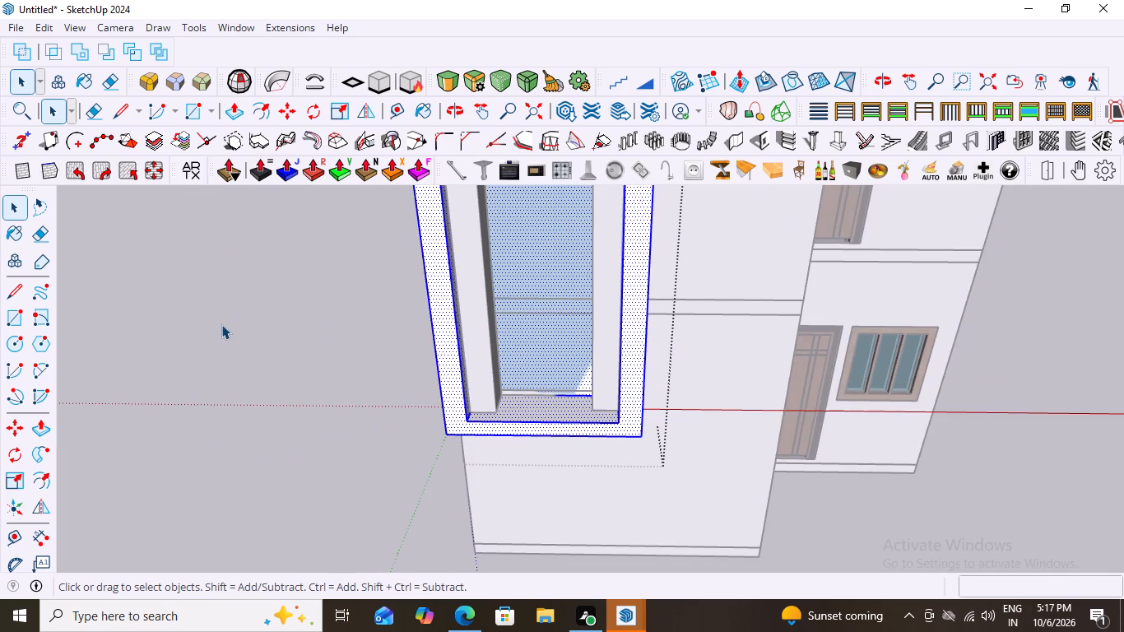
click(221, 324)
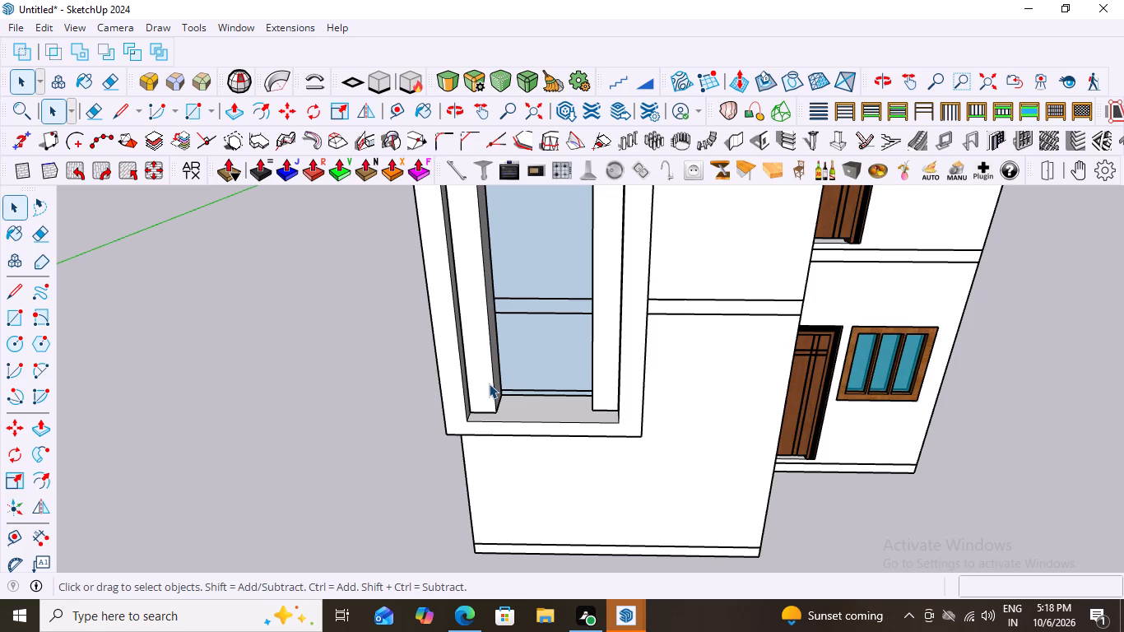
Open the thin rectangle's group at the bottom of the frame's opening for editing.
scroll(551, 418, up, 12)
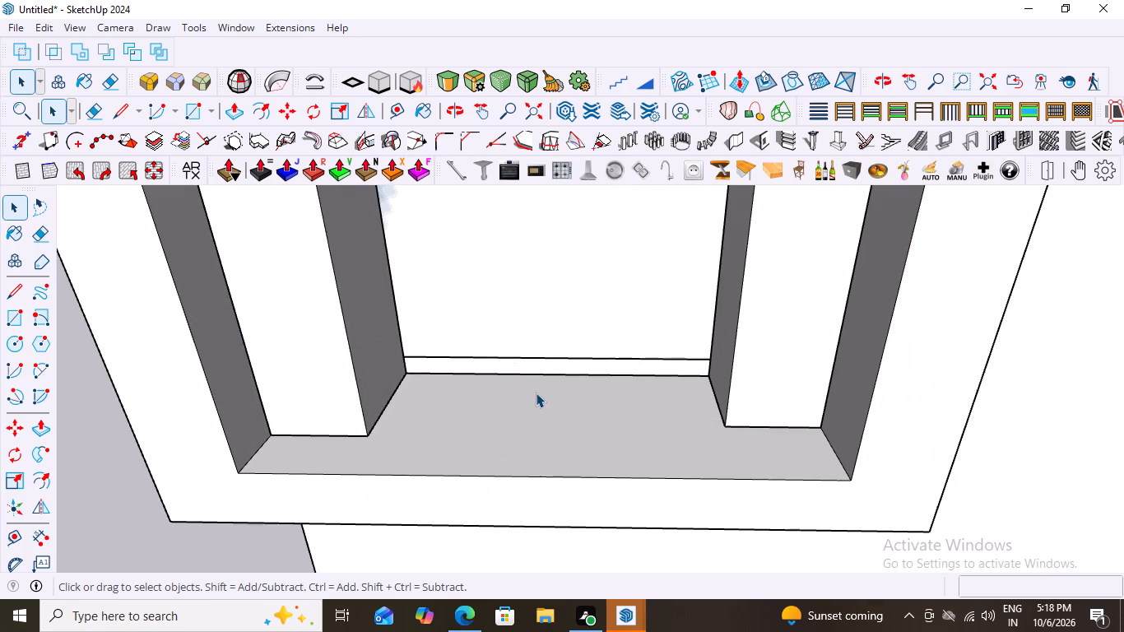
click(546, 360)
click(546, 363)
click(546, 363)
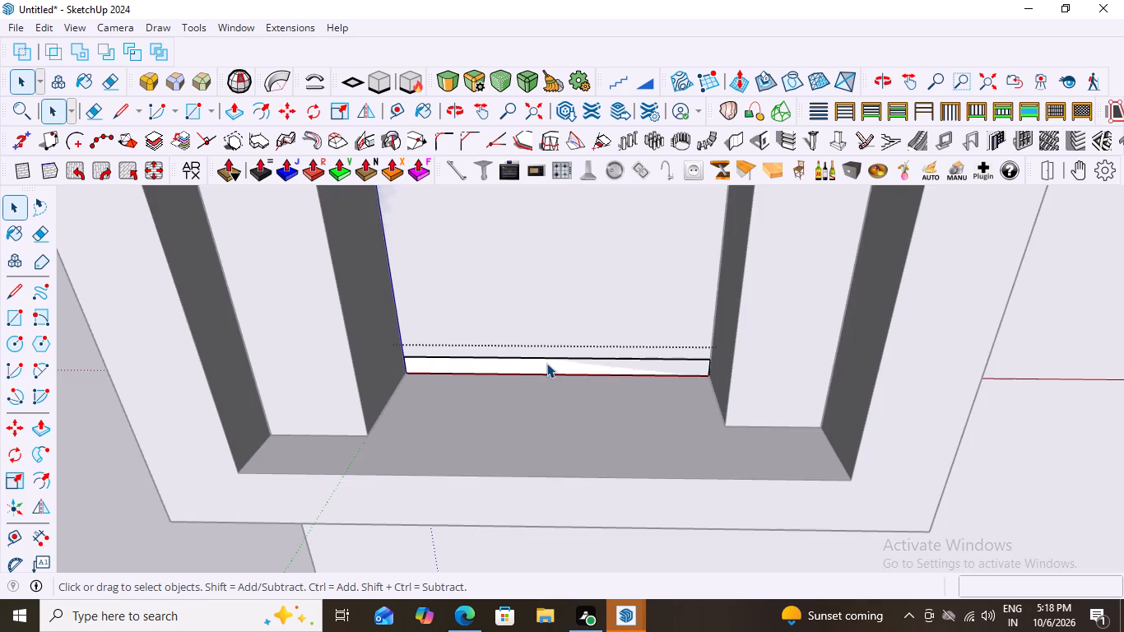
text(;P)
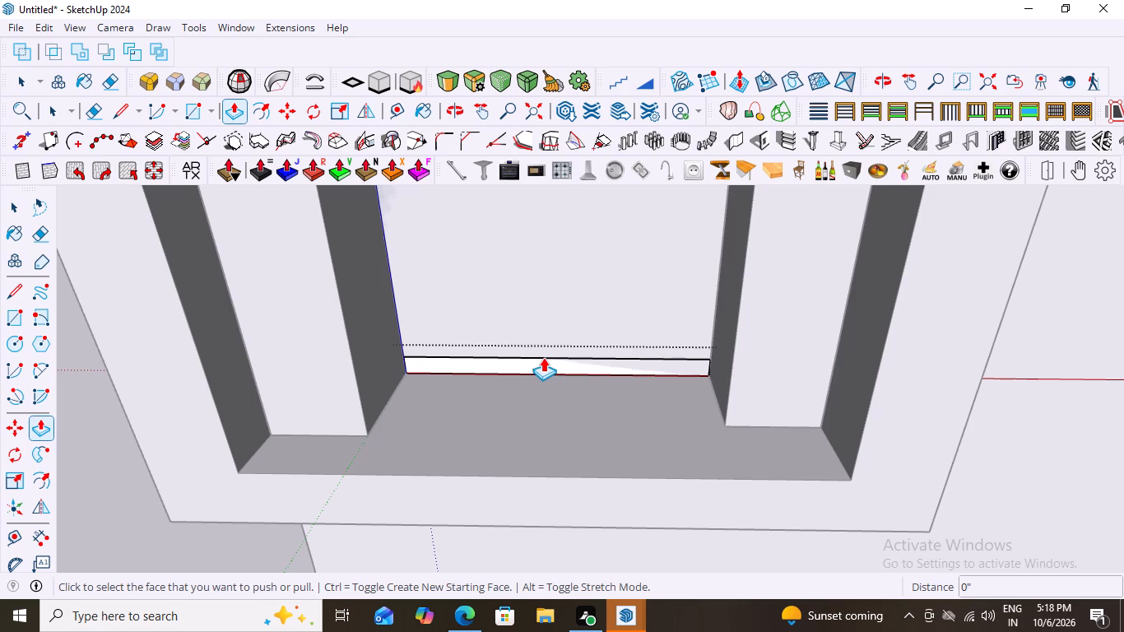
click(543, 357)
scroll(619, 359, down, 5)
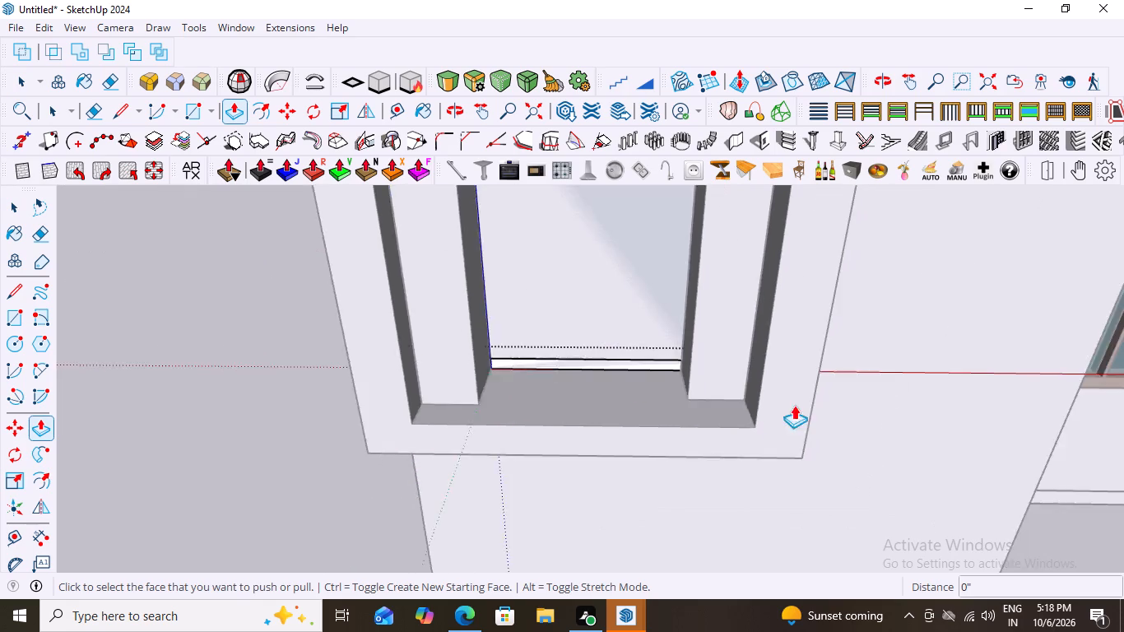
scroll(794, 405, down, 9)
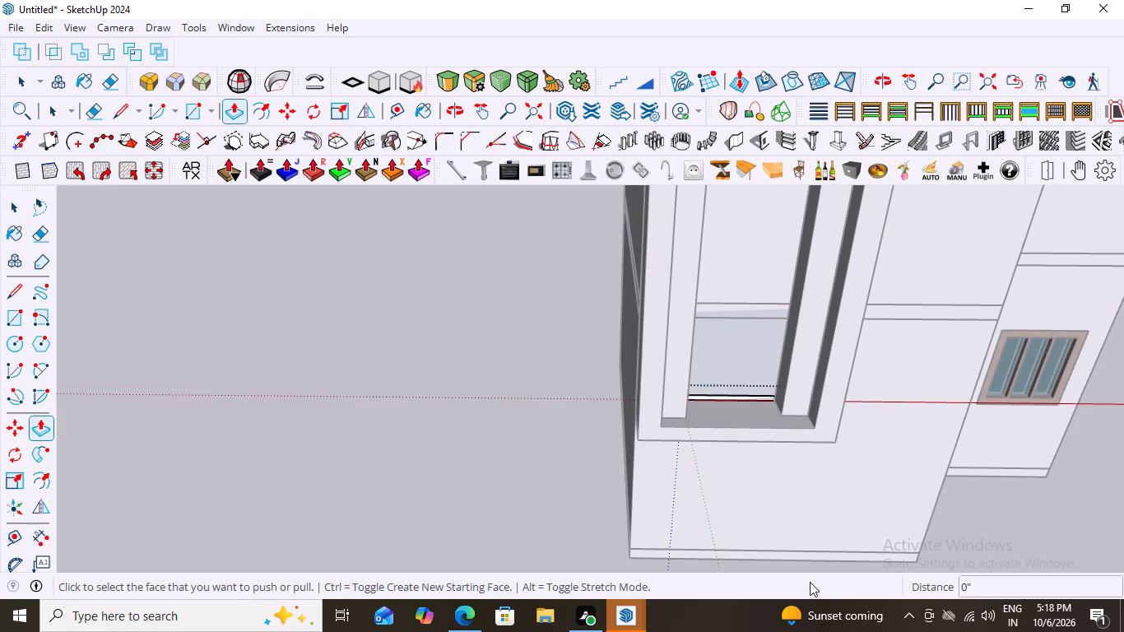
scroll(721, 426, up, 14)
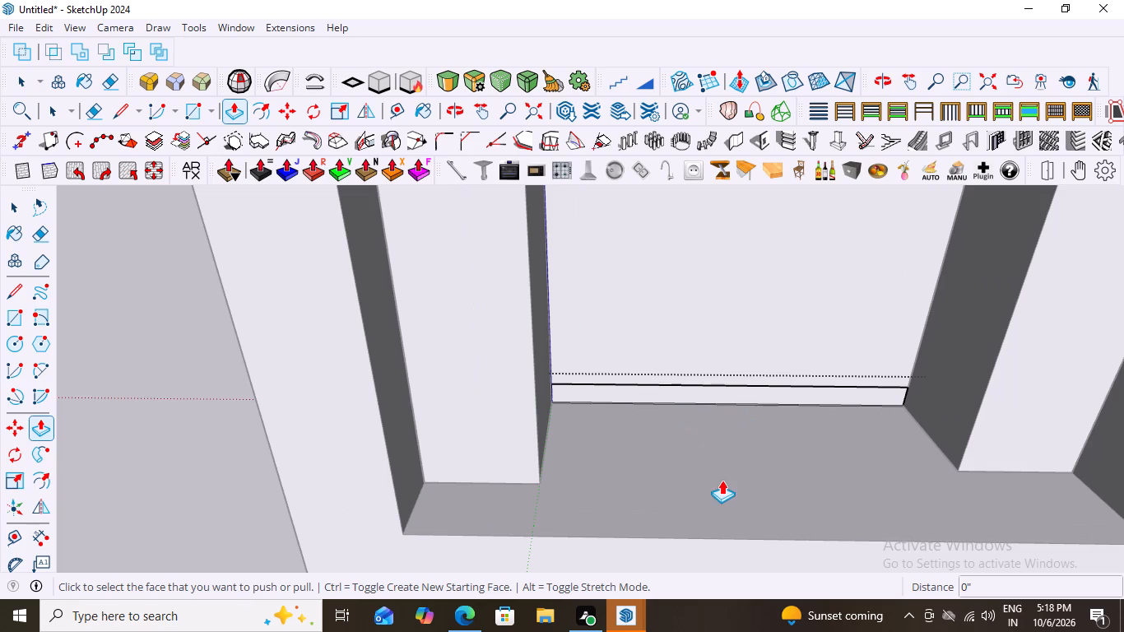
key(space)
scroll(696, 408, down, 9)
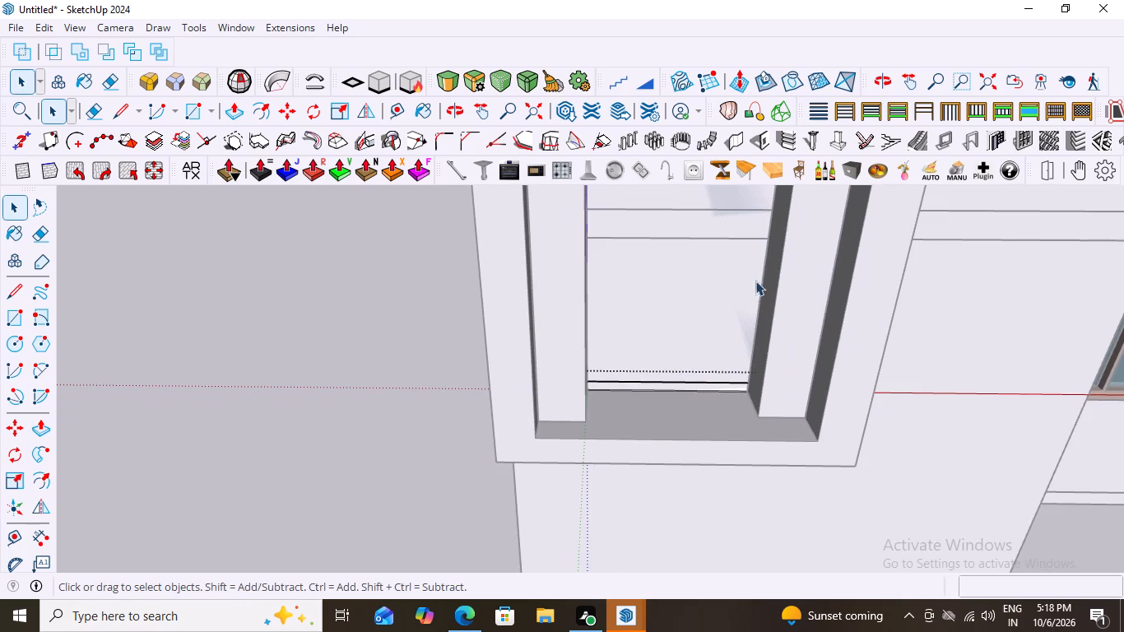
Thicken the thin rectangle's face by 2" with Joint Push Pull and leave its group.
drag(285, 171, 310, 187)
scroll(682, 390, up, 4)
click(292, 167)
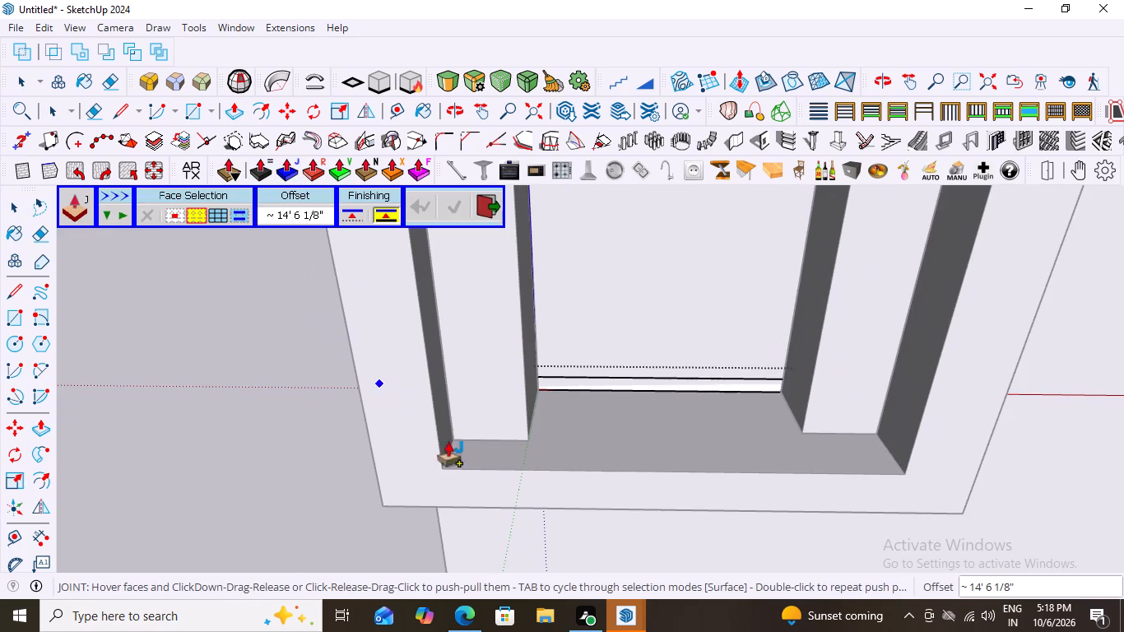
click(643, 379)
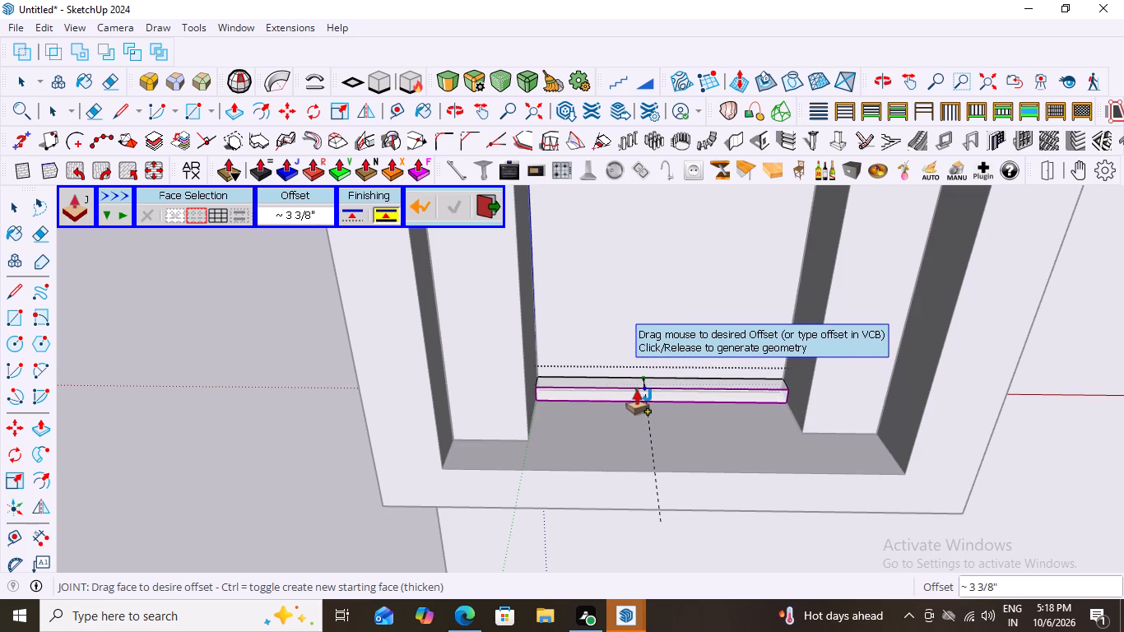
key(2)
key(shift+quotedbl)
key(2)
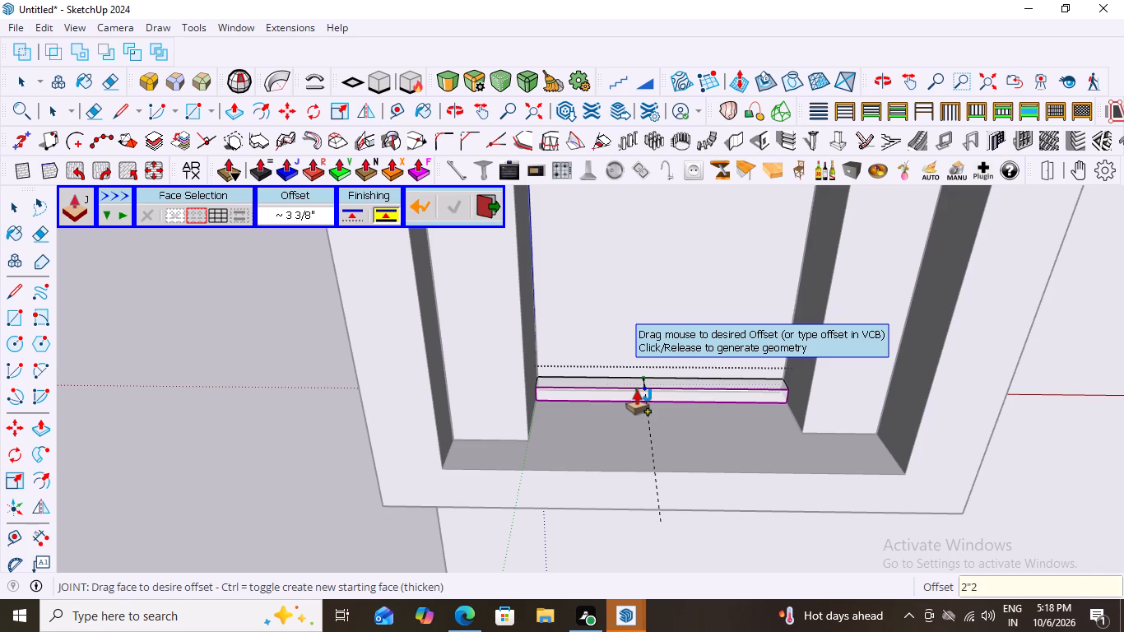
key(BackSpace)
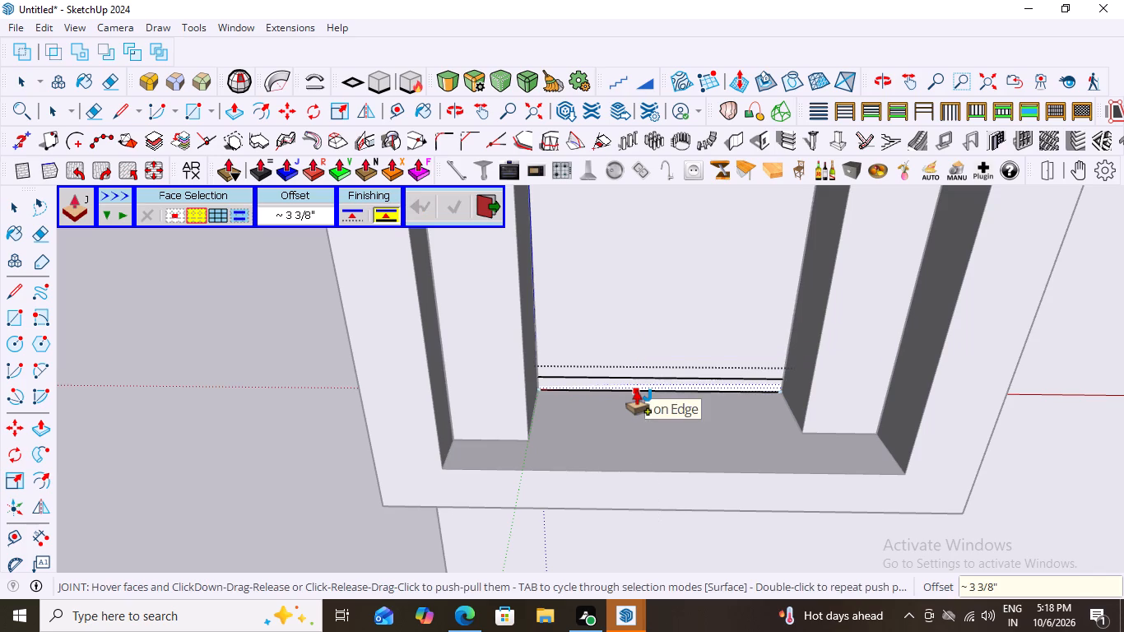
key(BackSpace)
key(BackSpace)
key(BackSpace)
key(BackSpace)
key(2)
key(shift+quotedbl)
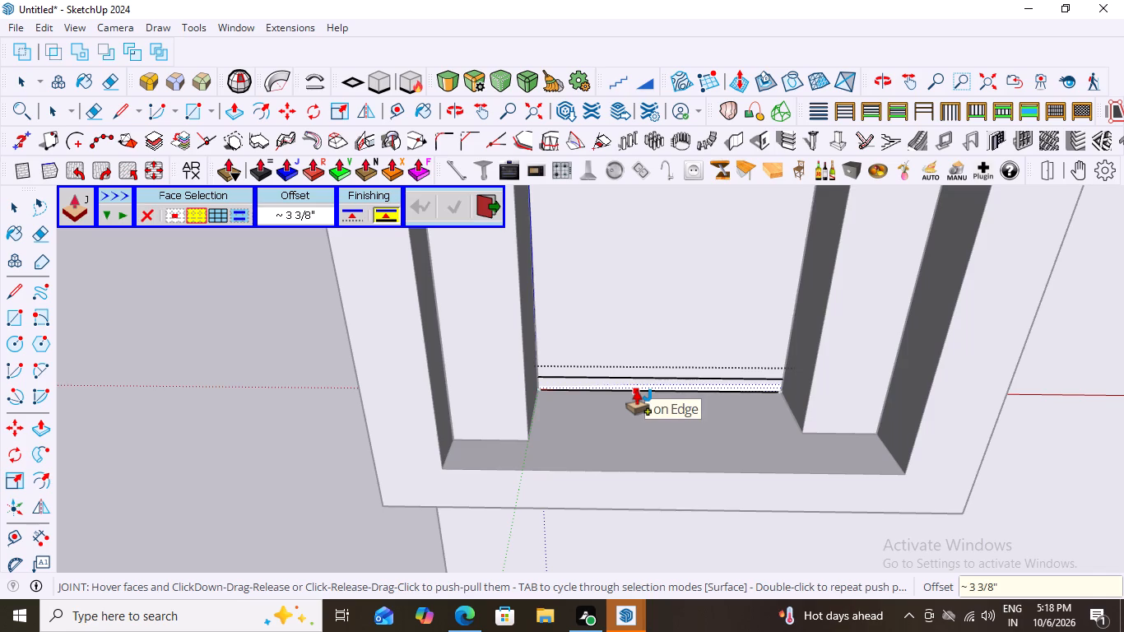
key(Return)
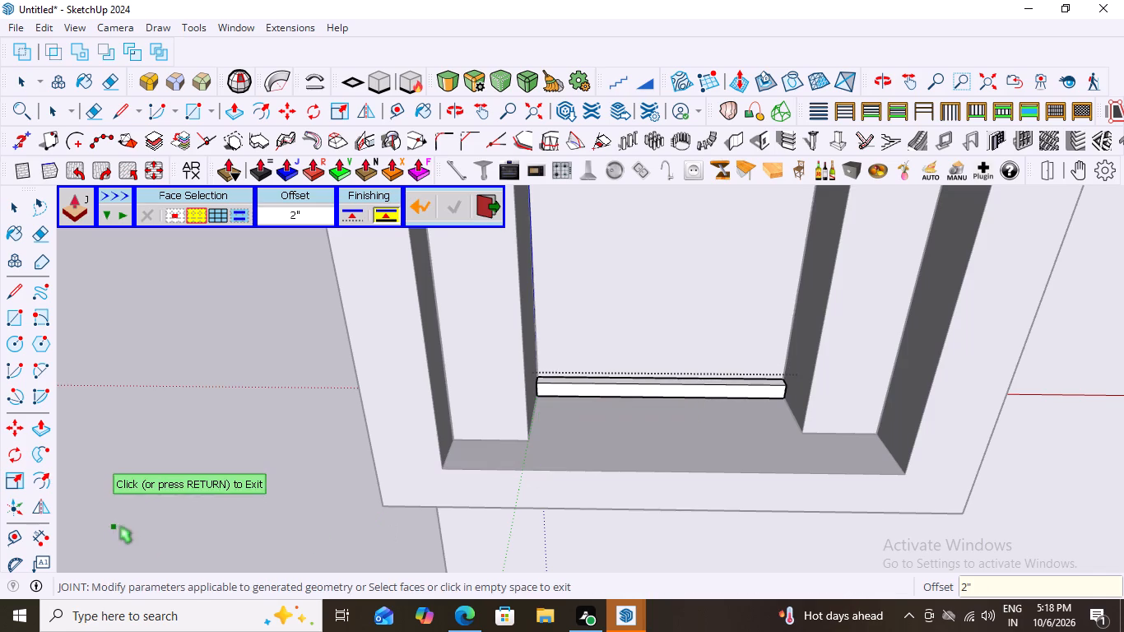
key(space)
click(237, 408)
Copy the bottom strip straight up along the inner upright by about 3 11/16", placing it just above the original.
scroll(504, 455, down, 7)
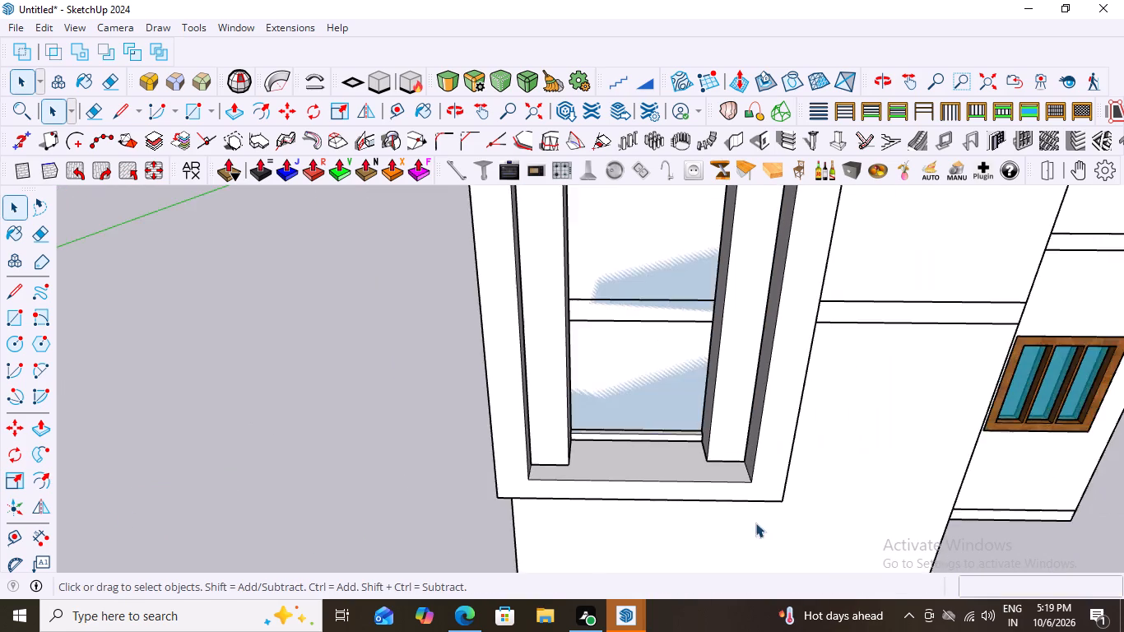
scroll(755, 523, down, 8)
scroll(629, 467, up, 2)
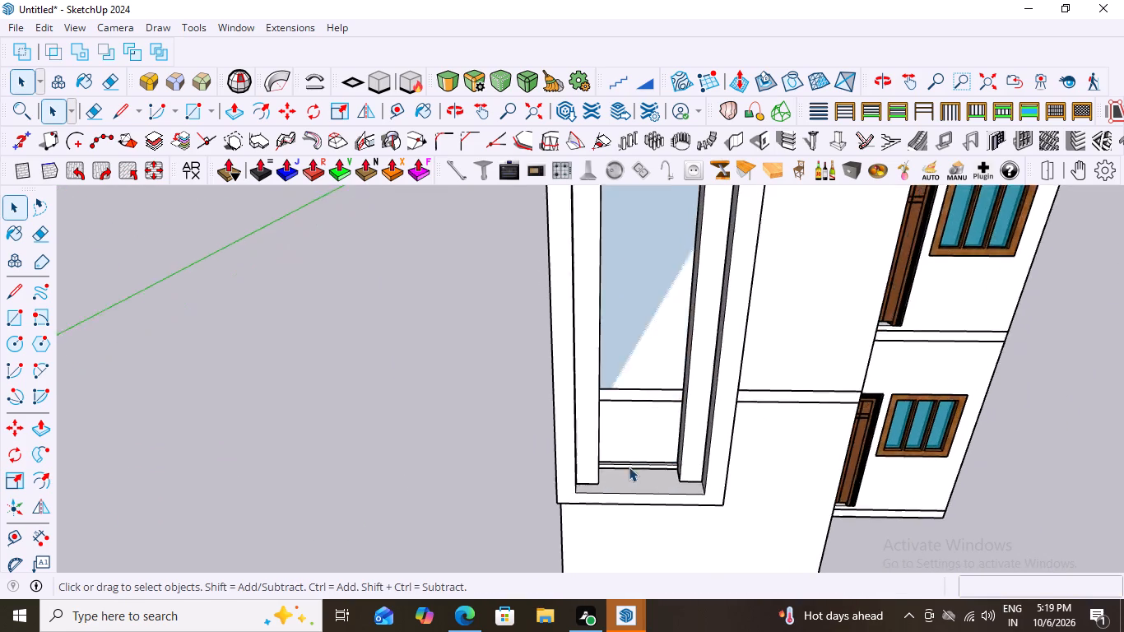
scroll(629, 467, up, 16)
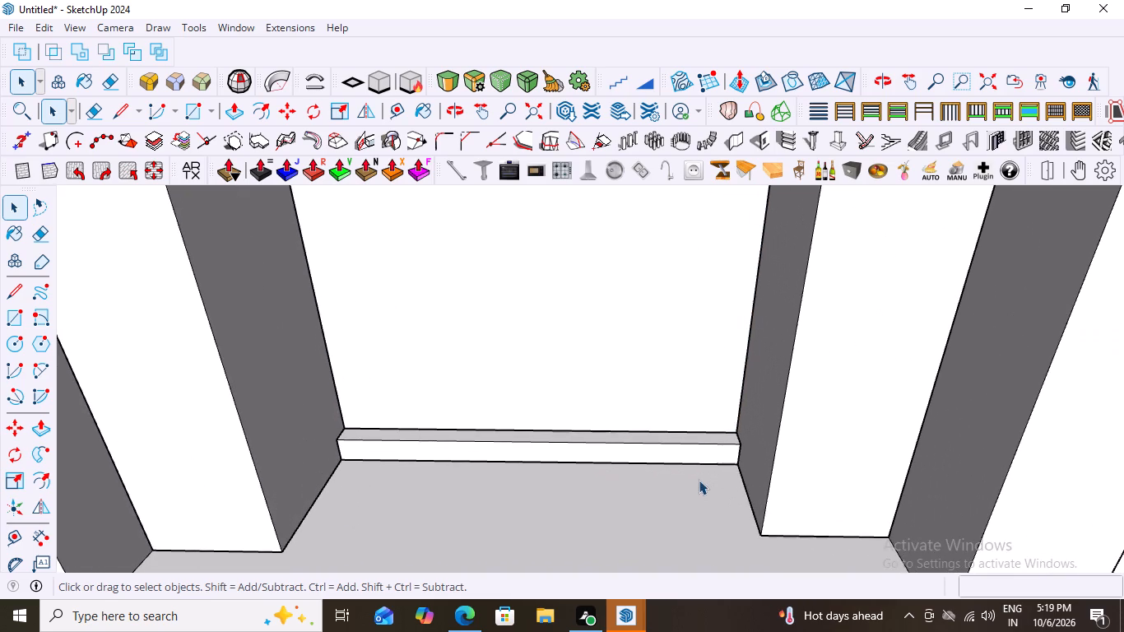
click(706, 444)
scroll(691, 434, down, 9)
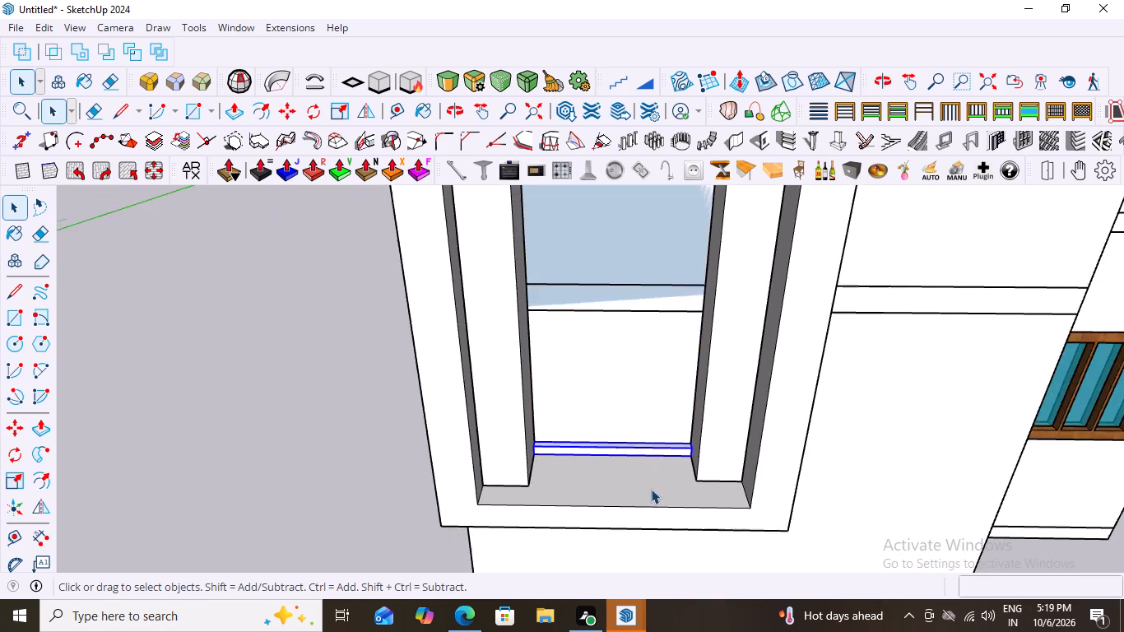
scroll(651, 489, down, 14)
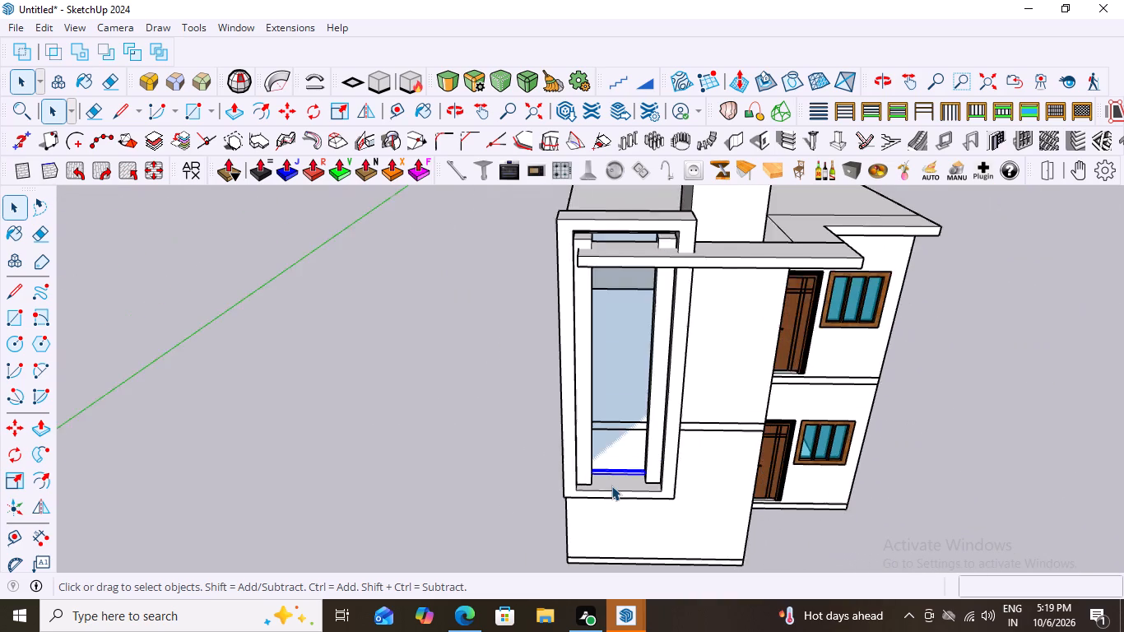
scroll(636, 468, up, 8)
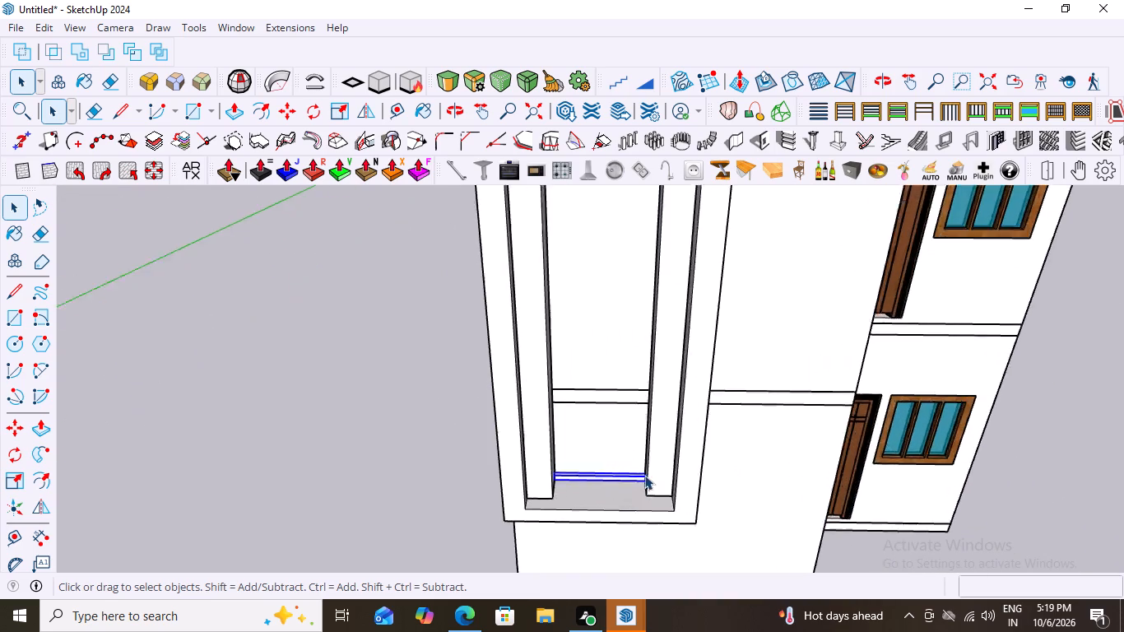
scroll(644, 475, up, 11)
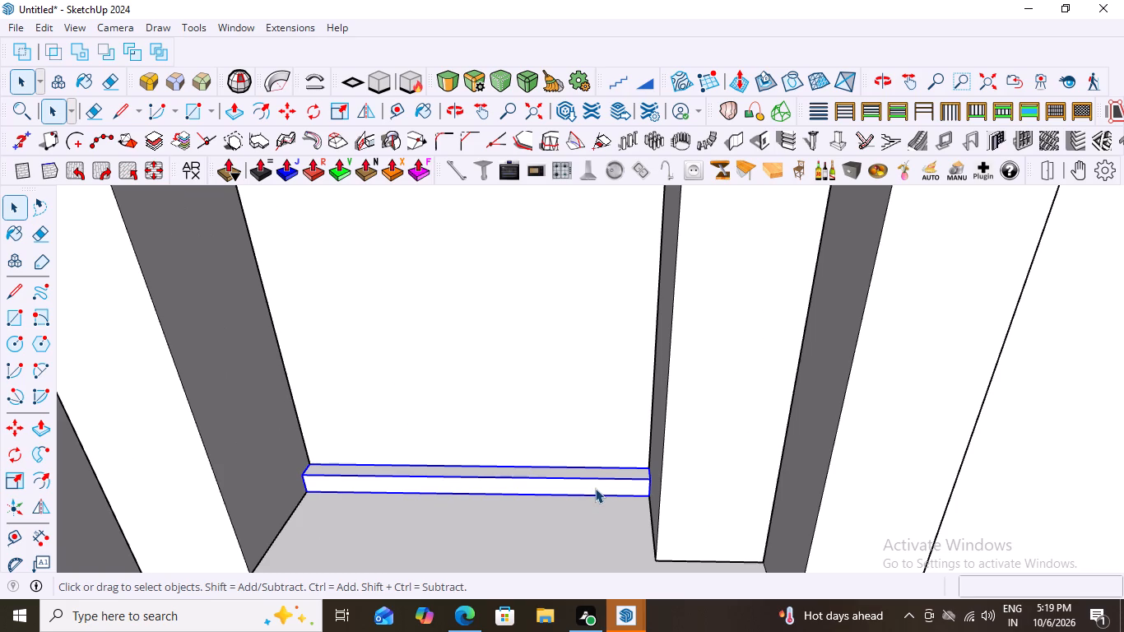
key(m)
scroll(637, 517, up, 6)
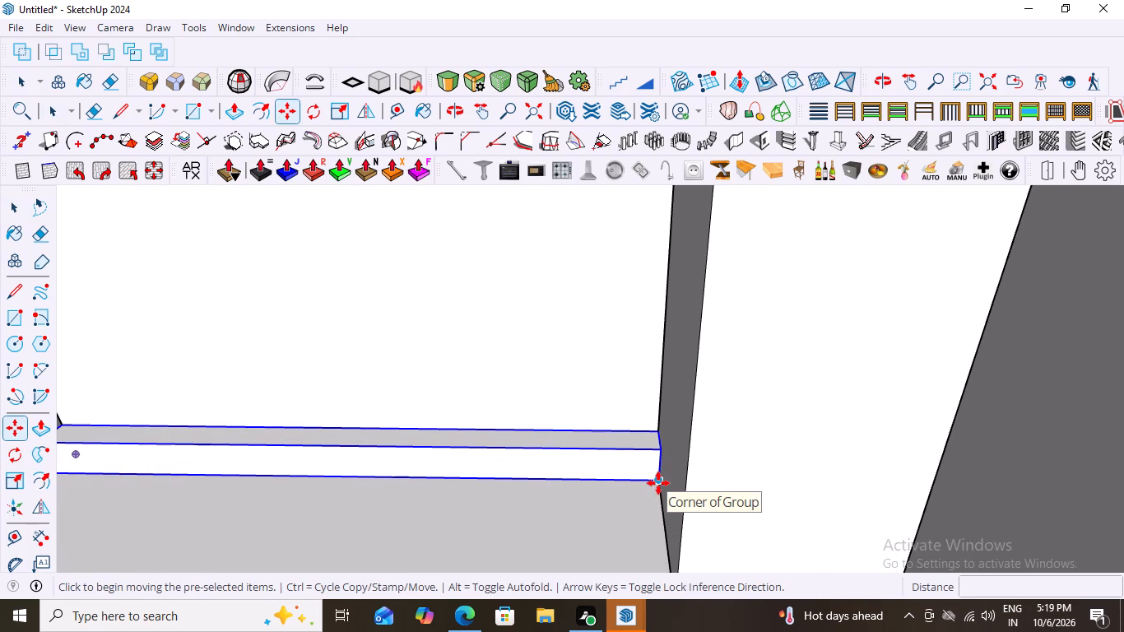
click(658, 483)
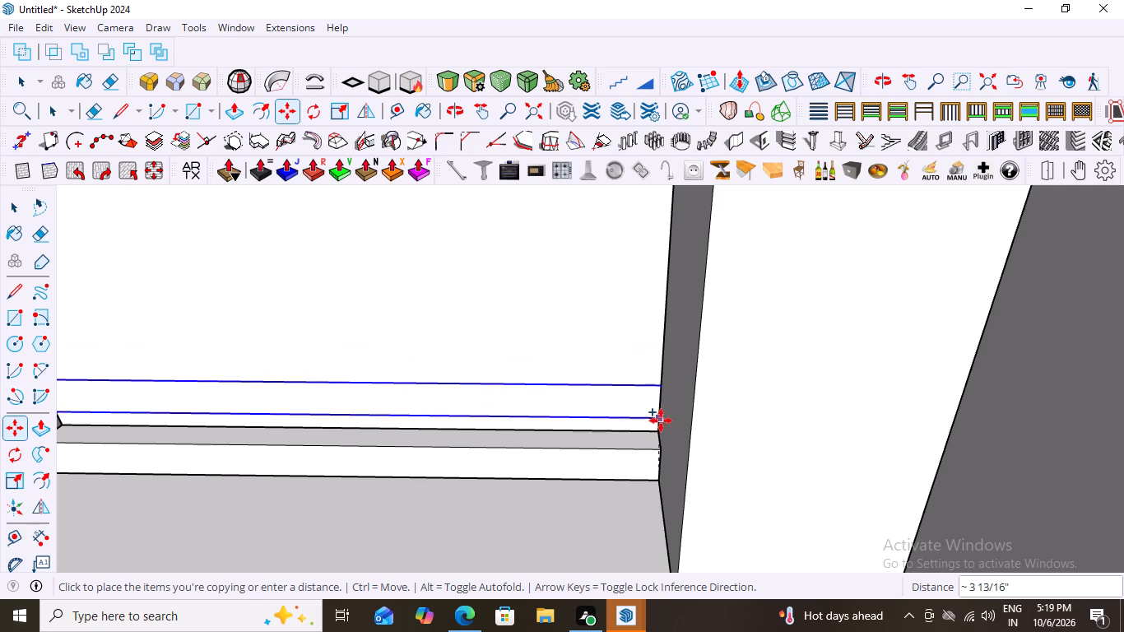
scroll(657, 426, up, 8)
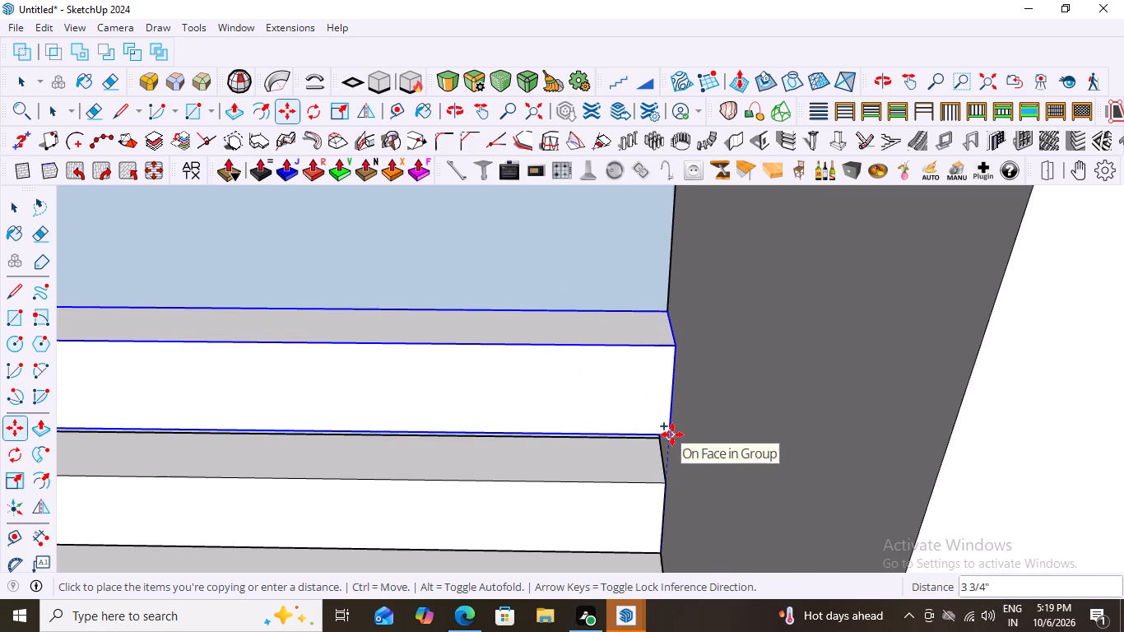
click(672, 437)
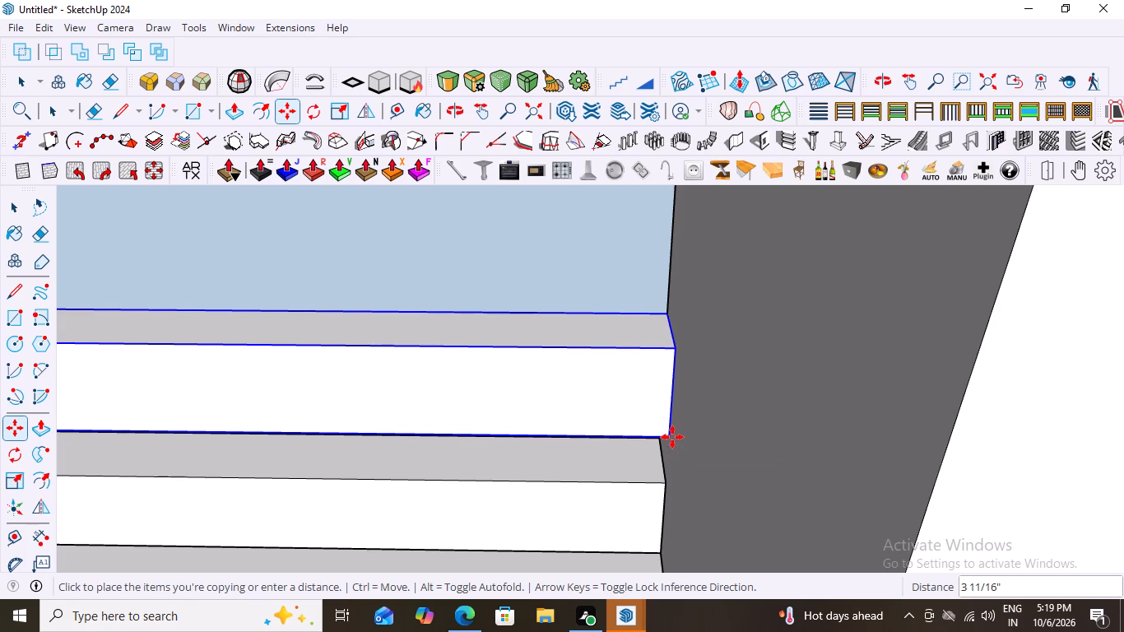
Repeat the strip copy 35 times at the same spacing up the frame's opening, and check how far the strips reach.
text(35)
key(x)
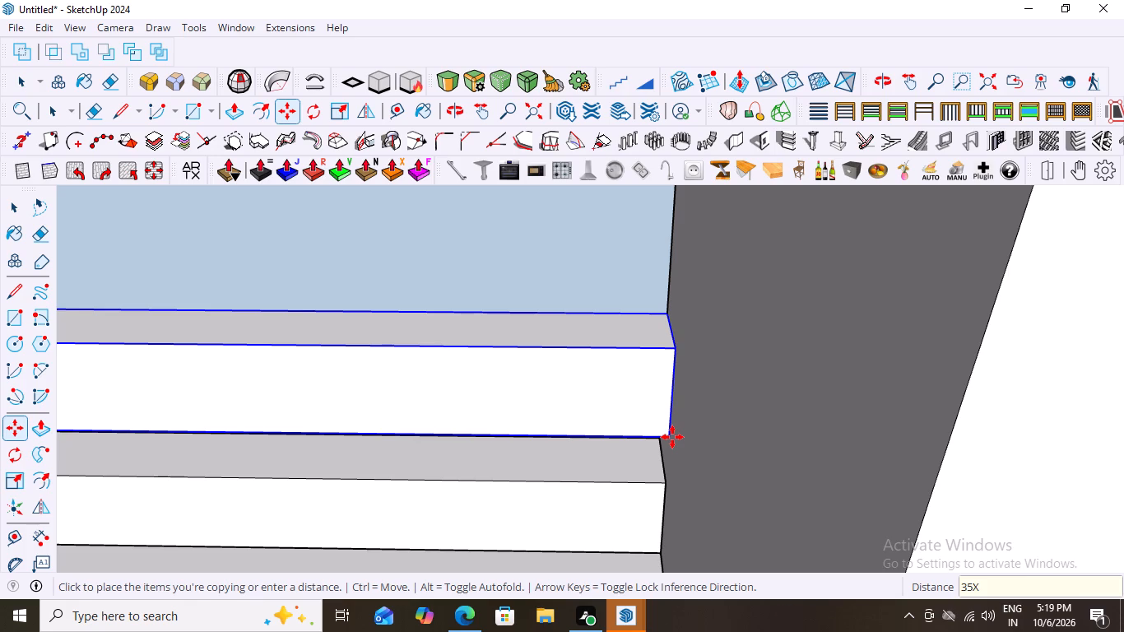
key(Return)
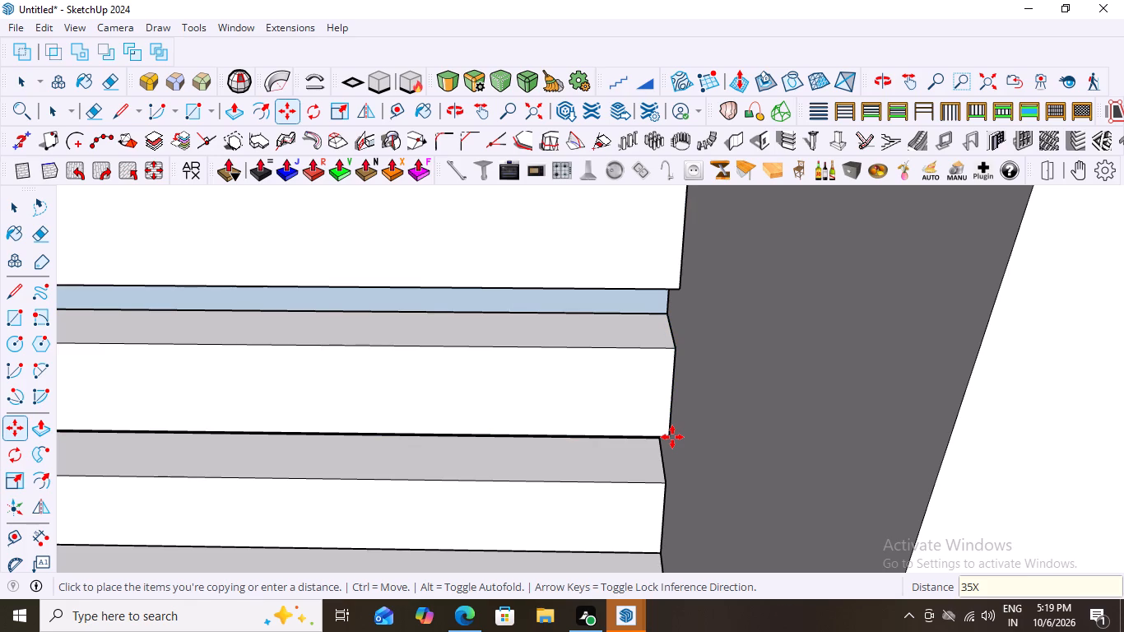
scroll(347, 380, down, 4)
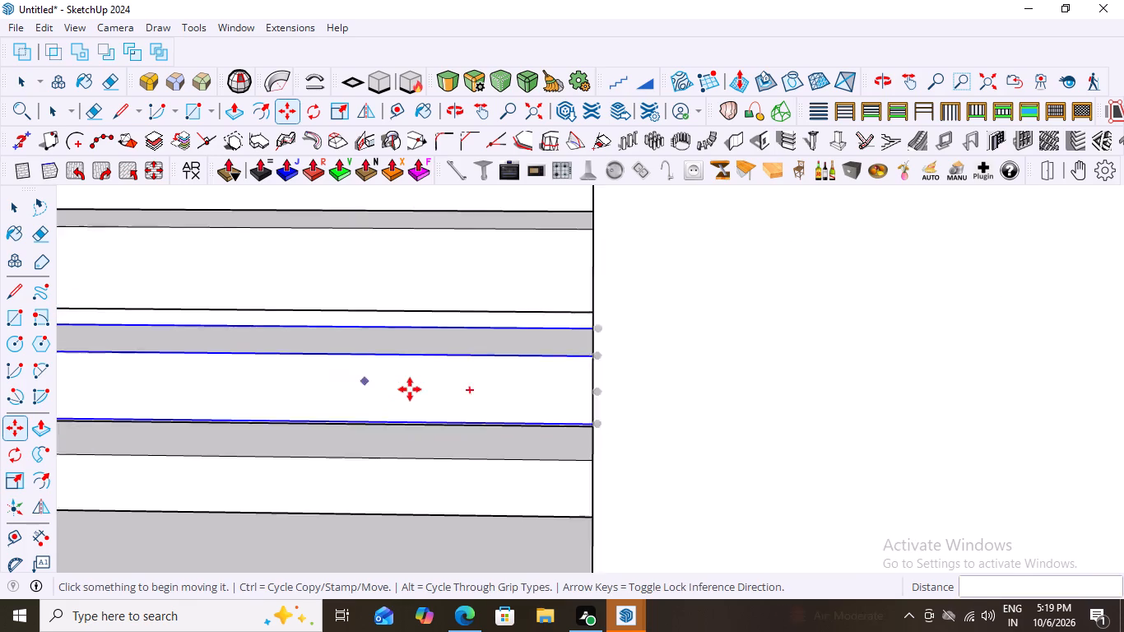
scroll(410, 389, down, 20)
scroll(410, 389, down, 9)
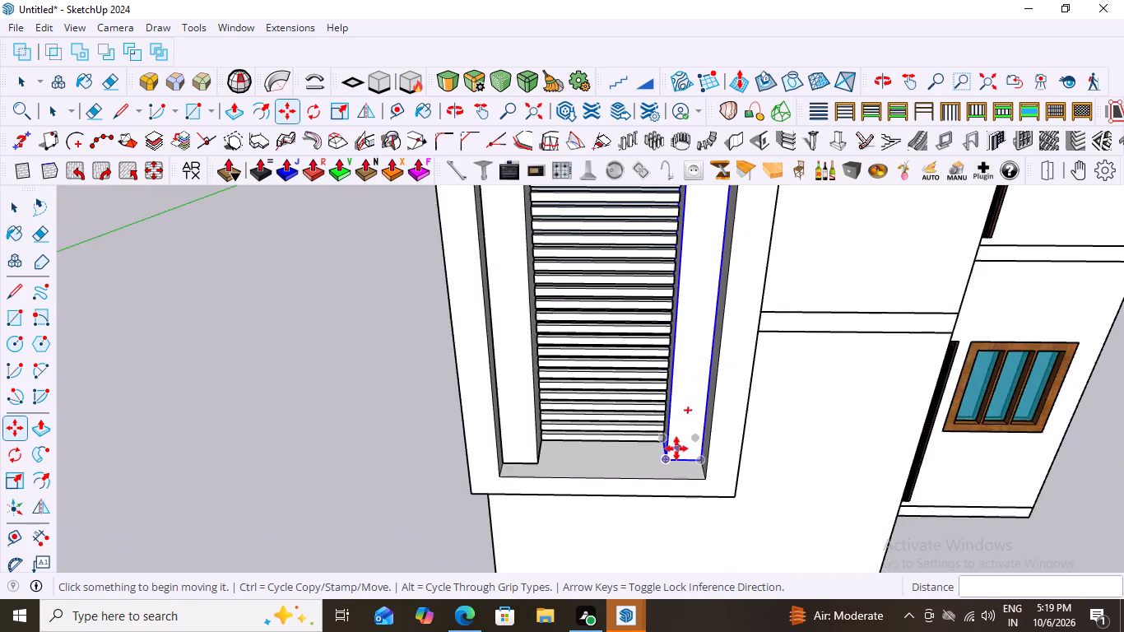
scroll(676, 448, down, 12)
scroll(634, 291, up, 10)
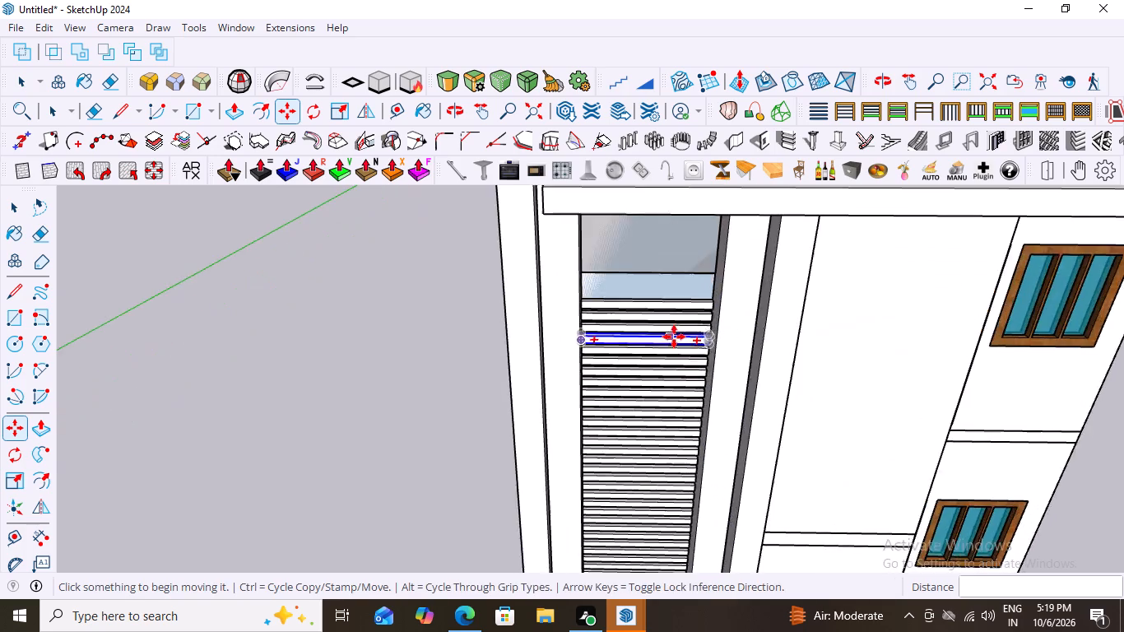
Copy the topmost strip in the frame's opening straight up by about 3 7/16", placing it just above the original.
scroll(674, 337, up, 9)
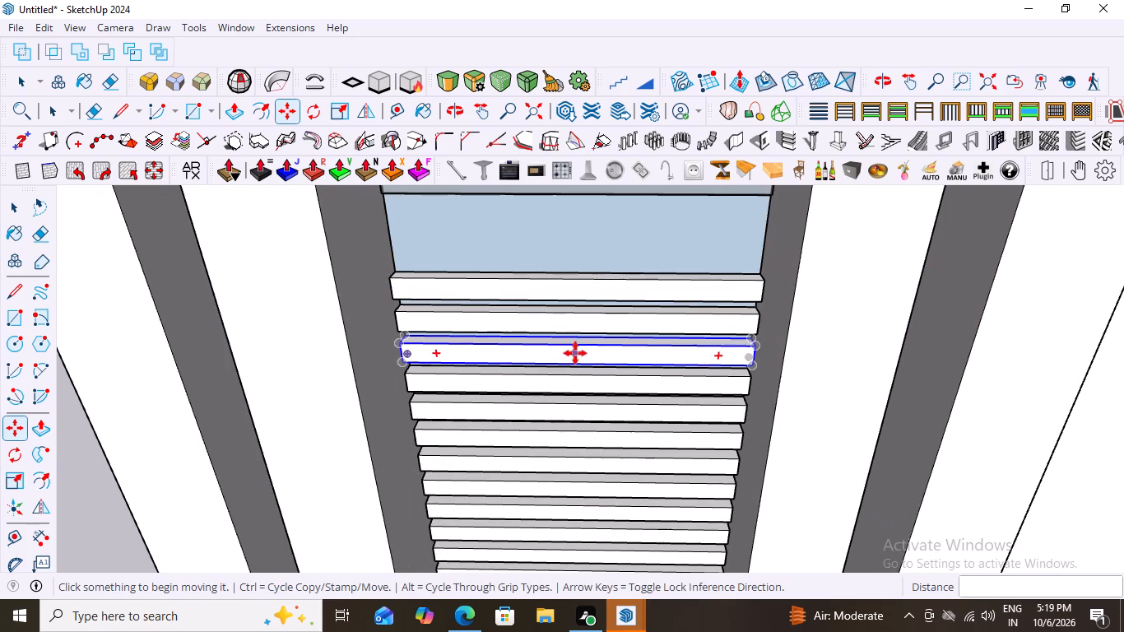
click(764, 305)
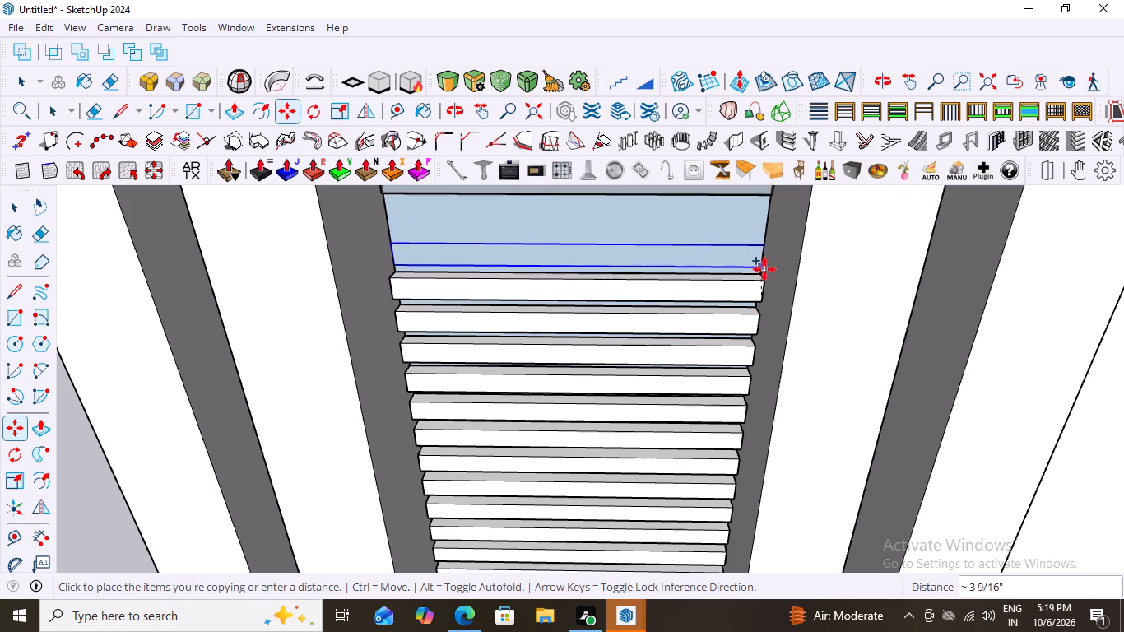
scroll(769, 271, up, 6)
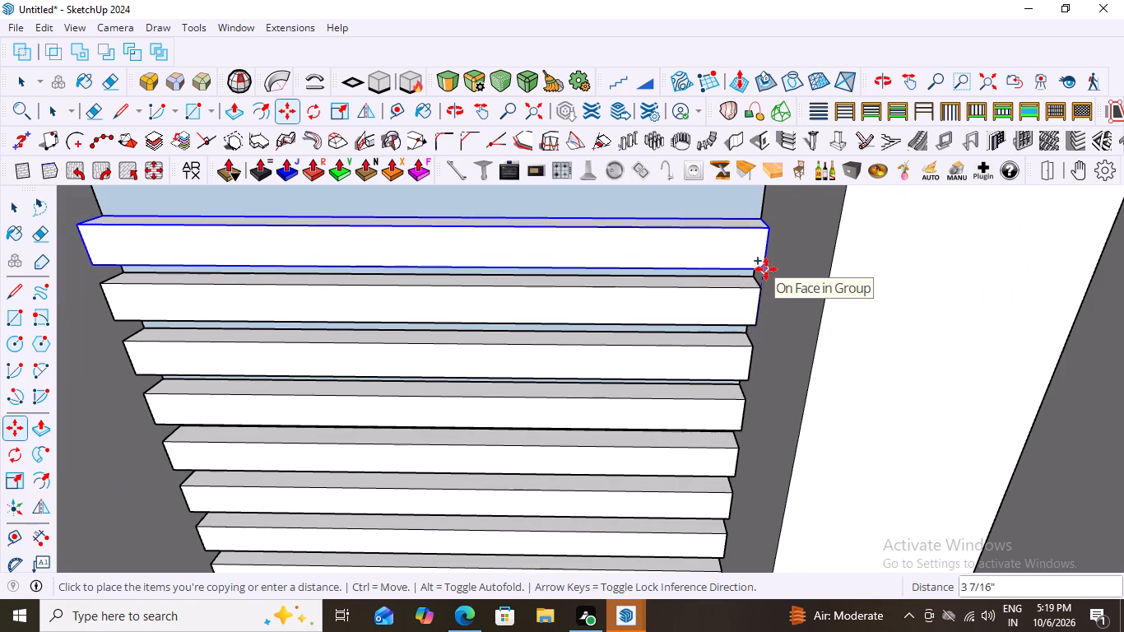
click(766, 269)
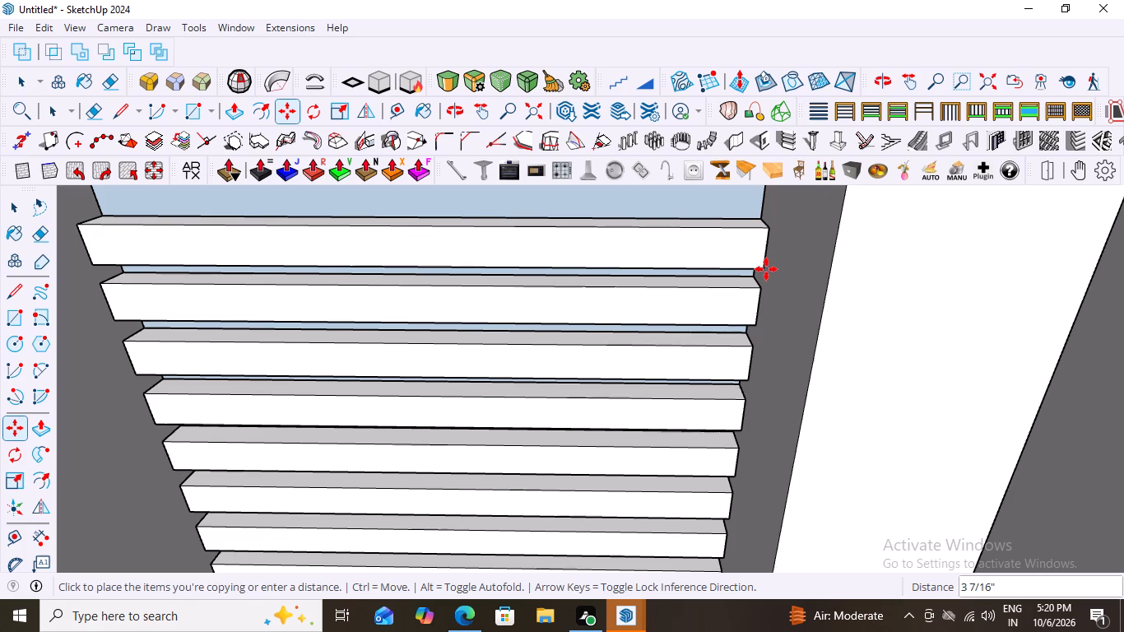
Repeat the strip copy 2 times at the same spacing and clear the selection.
key(1)
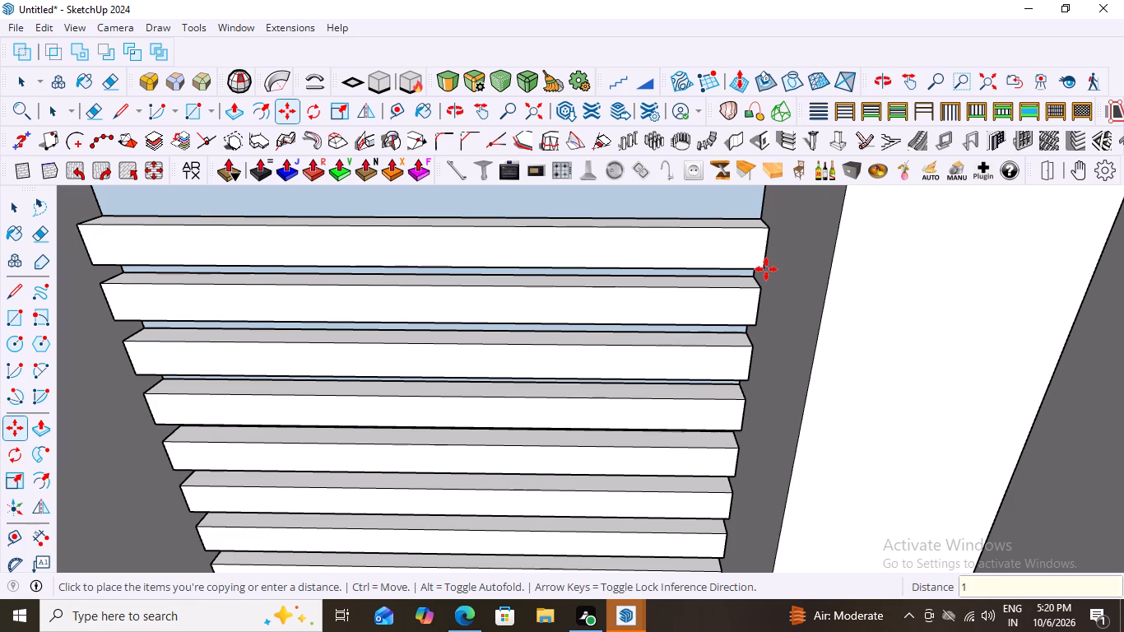
key(2)
key(BackSpace)
key(BackSpace)
text(2X)
key(Return)
scroll(766, 274, down, 2)
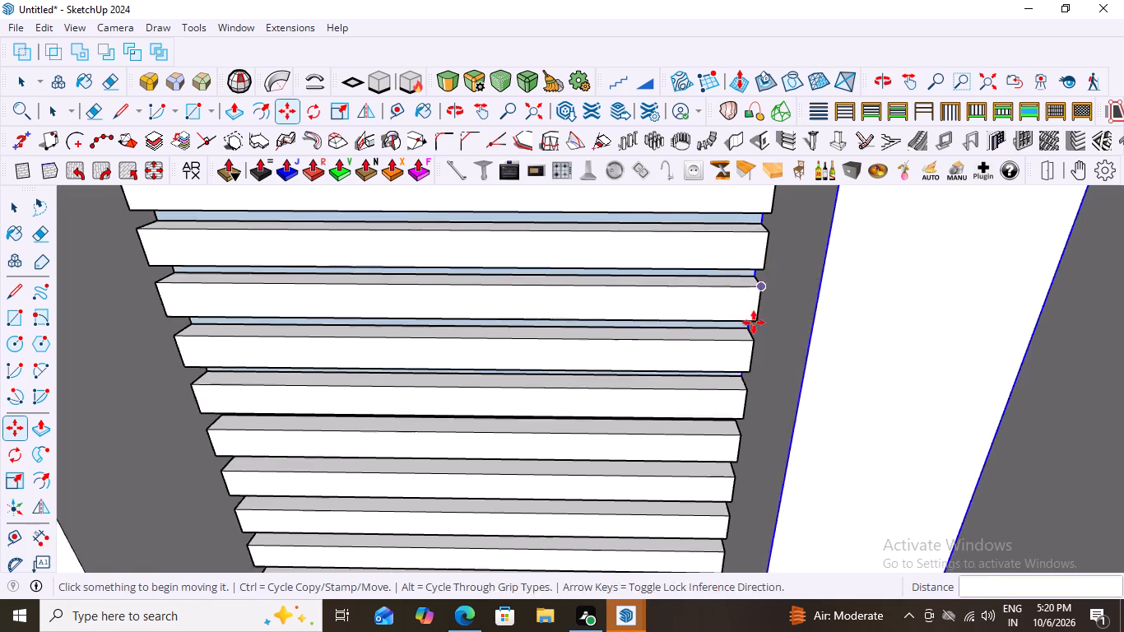
scroll(754, 323, down, 7)
scroll(445, 371, down, 6)
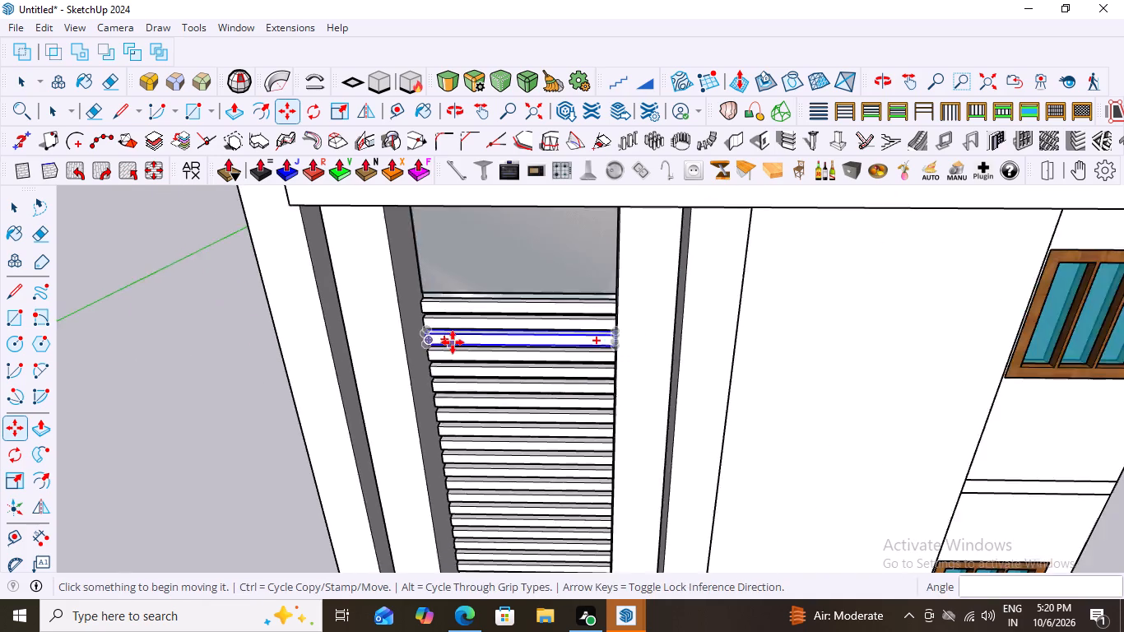
scroll(453, 342, down, 7)
key(space)
click(224, 368)
scroll(446, 363, down, 7)
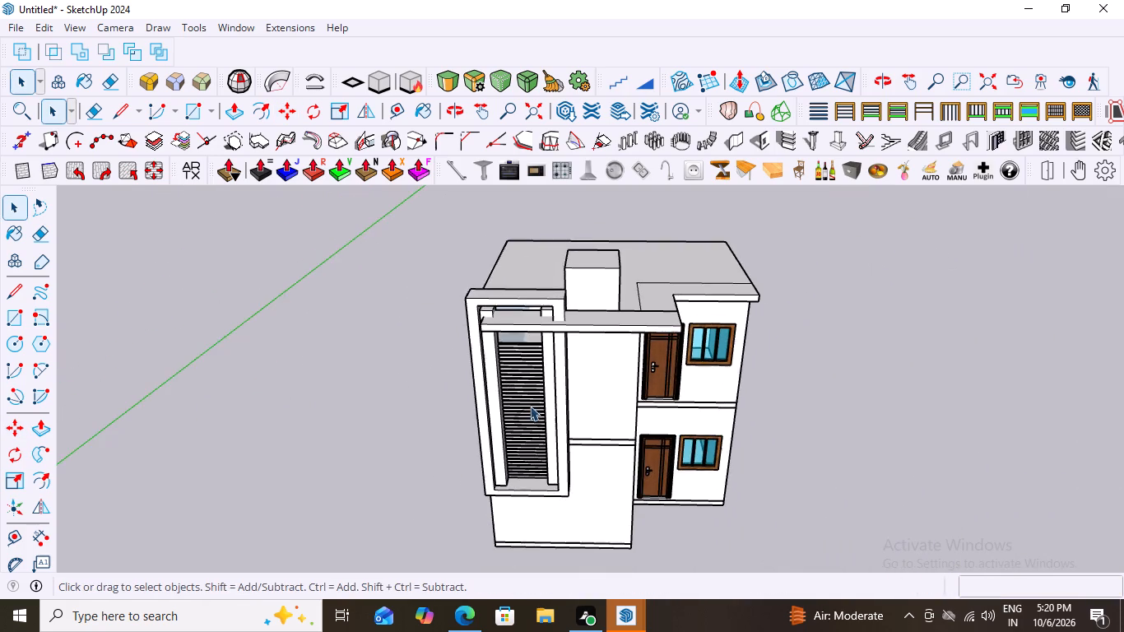
Examine the strip array and the upper part of the frame's opening, both close up and against the whole facade.
middle_drag(517, 390, 555, 246)
scroll(511, 425, up, 7)
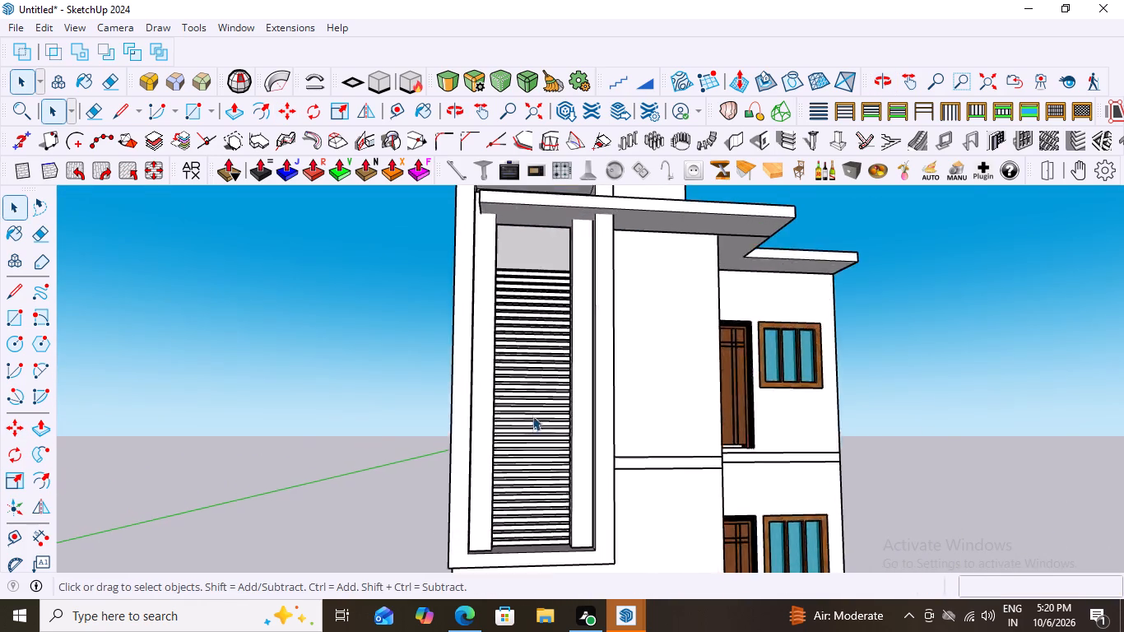
scroll(532, 416, up, 13)
scroll(472, 296, down, 8)
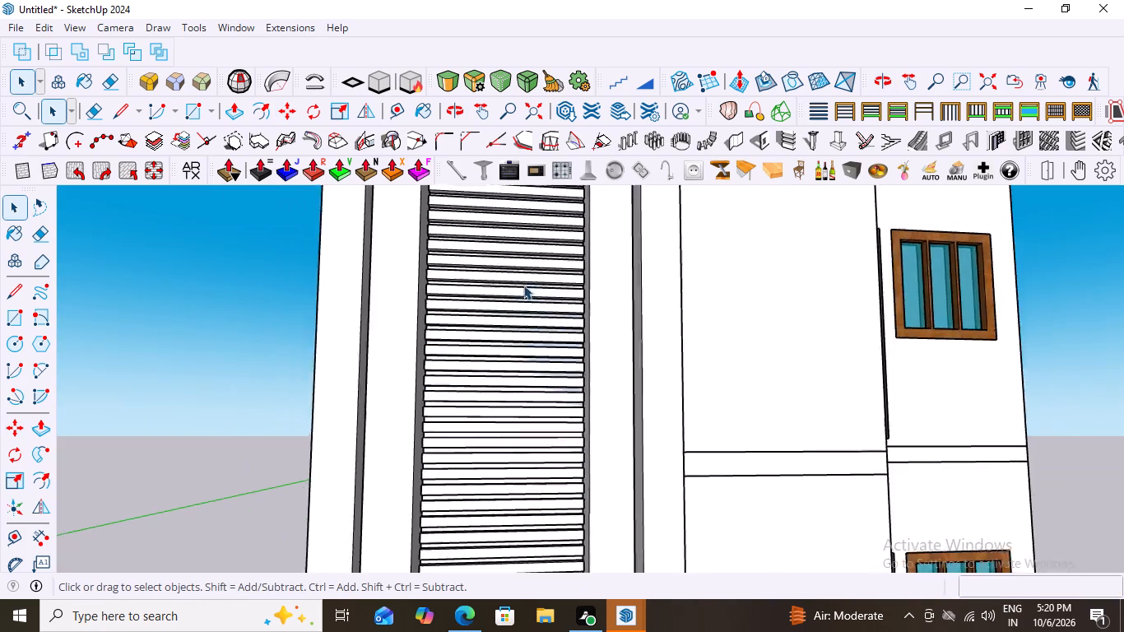
scroll(523, 285, down, 19)
middle_drag(523, 369, 454, 469)
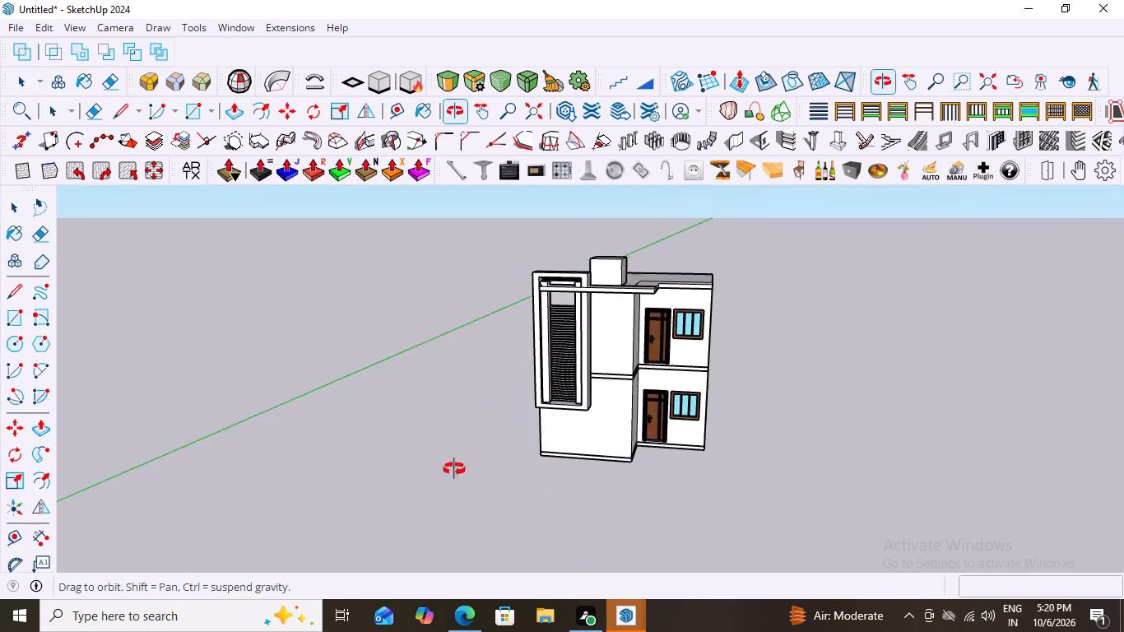
middle_drag(454, 469, 523, 429)
scroll(593, 277, up, 10)
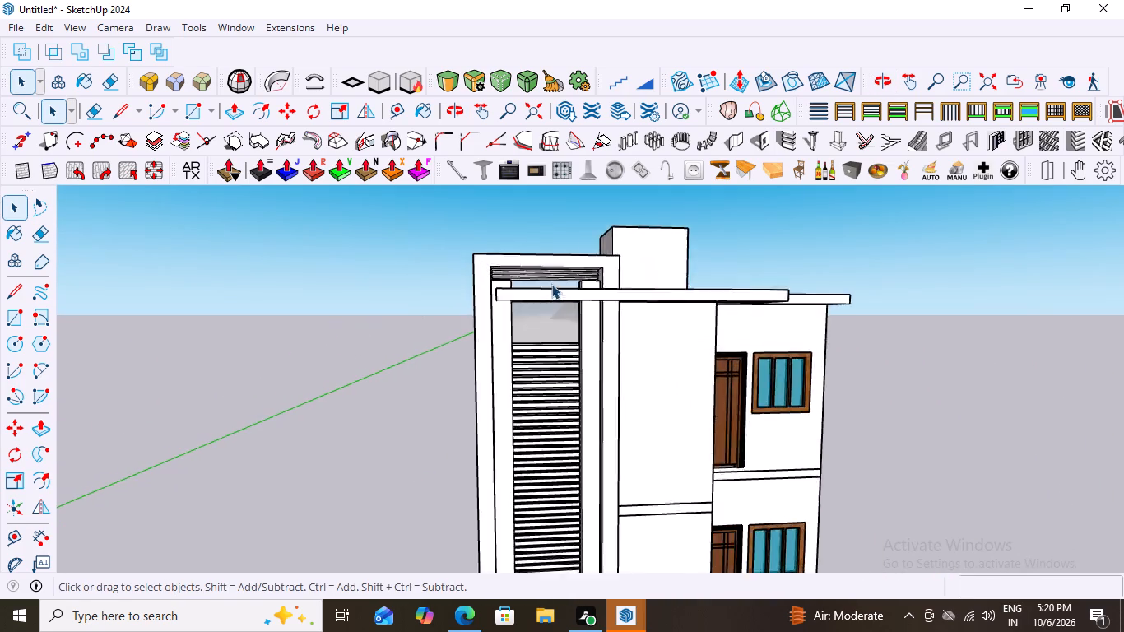
scroll(551, 284, up, 4)
middle_click(552, 294)
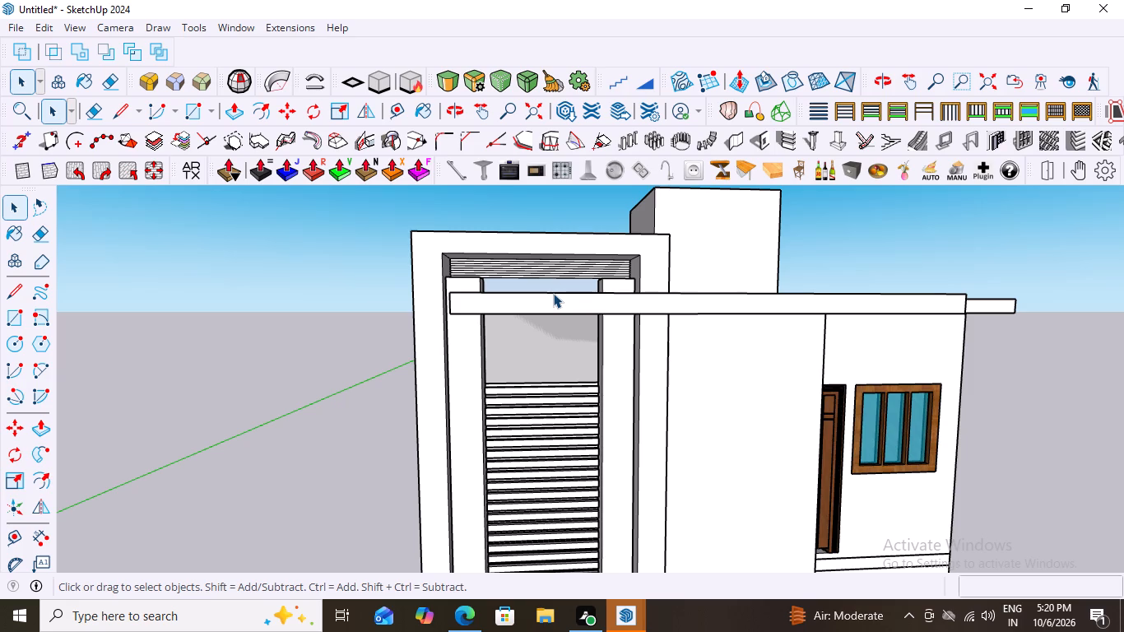
scroll(512, 307, down, 3)
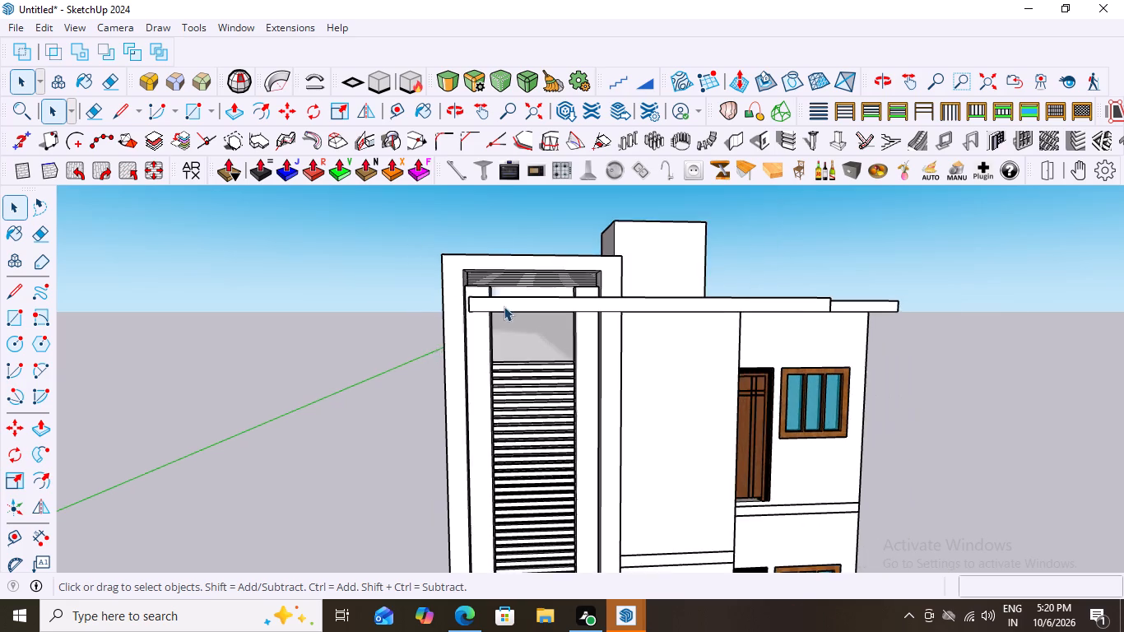
scroll(504, 306, down, 7)
scroll(572, 341, down, 7)
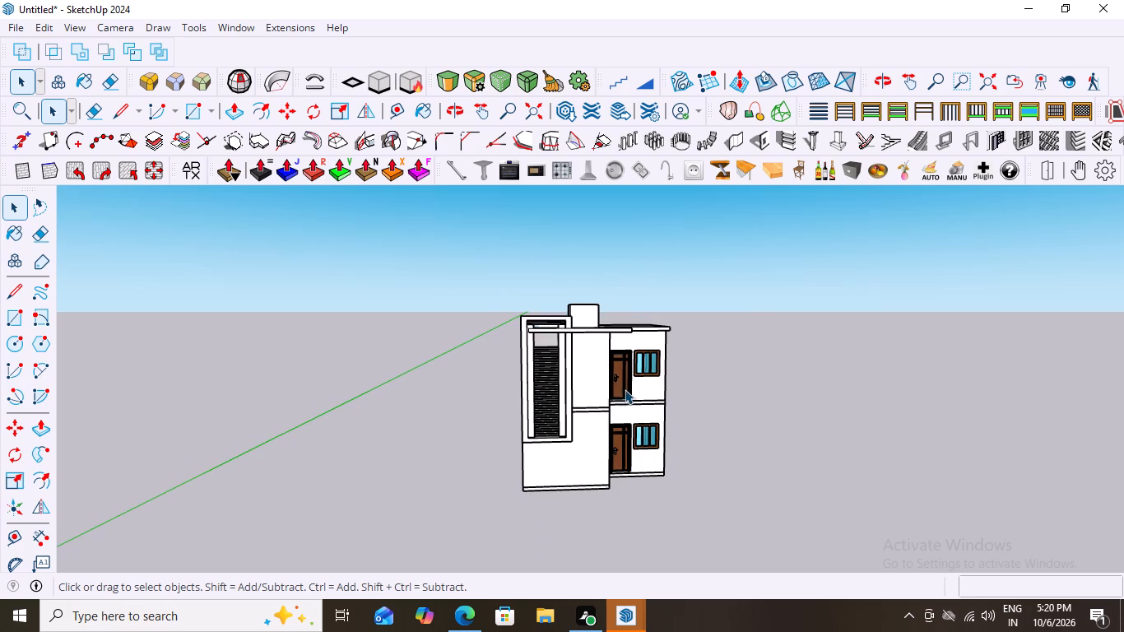
middle_drag(670, 390, 666, 416)
scroll(532, 337, up, 9)
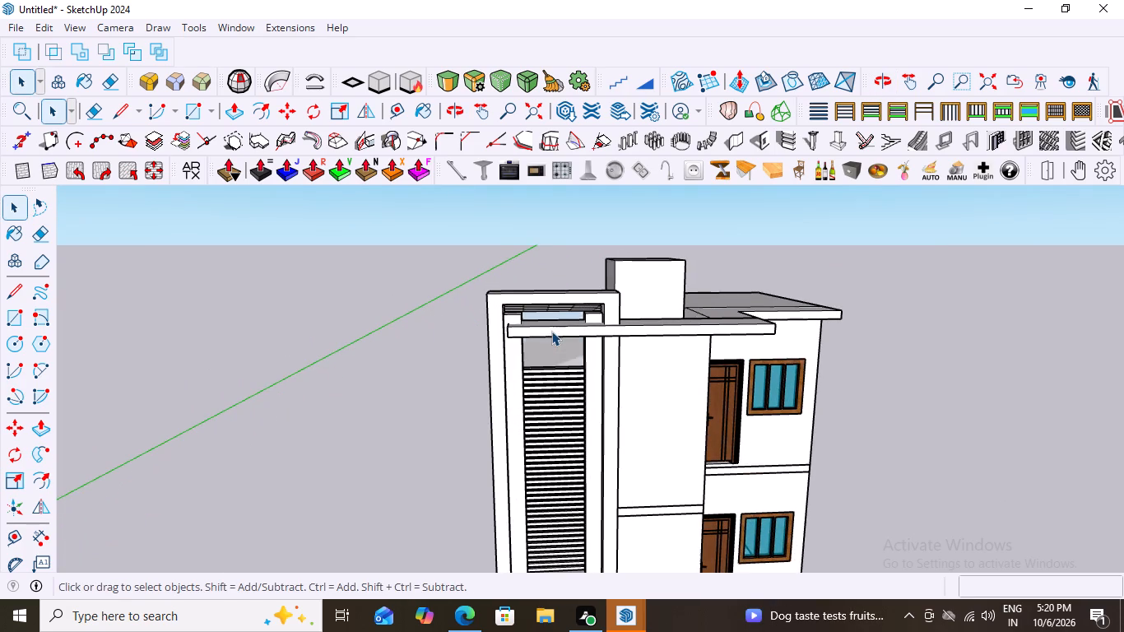
scroll(503, 314, down, 7)
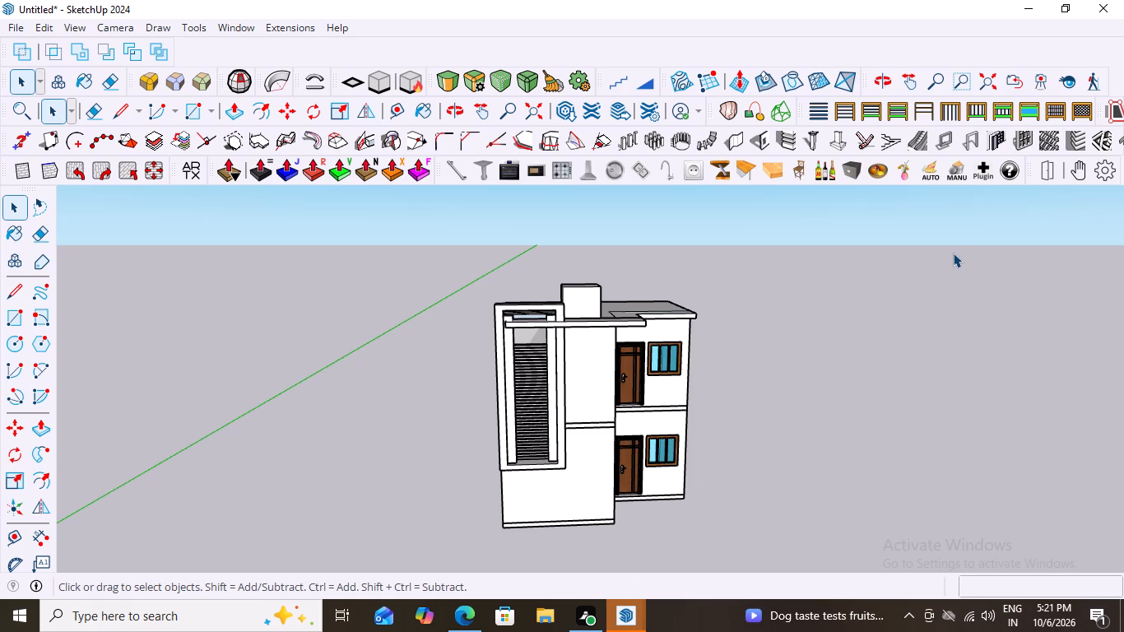
Examine the thin strips under the frame's top and the upright ends above the projecting slab from the front and side.
scroll(446, 317, down, 6)
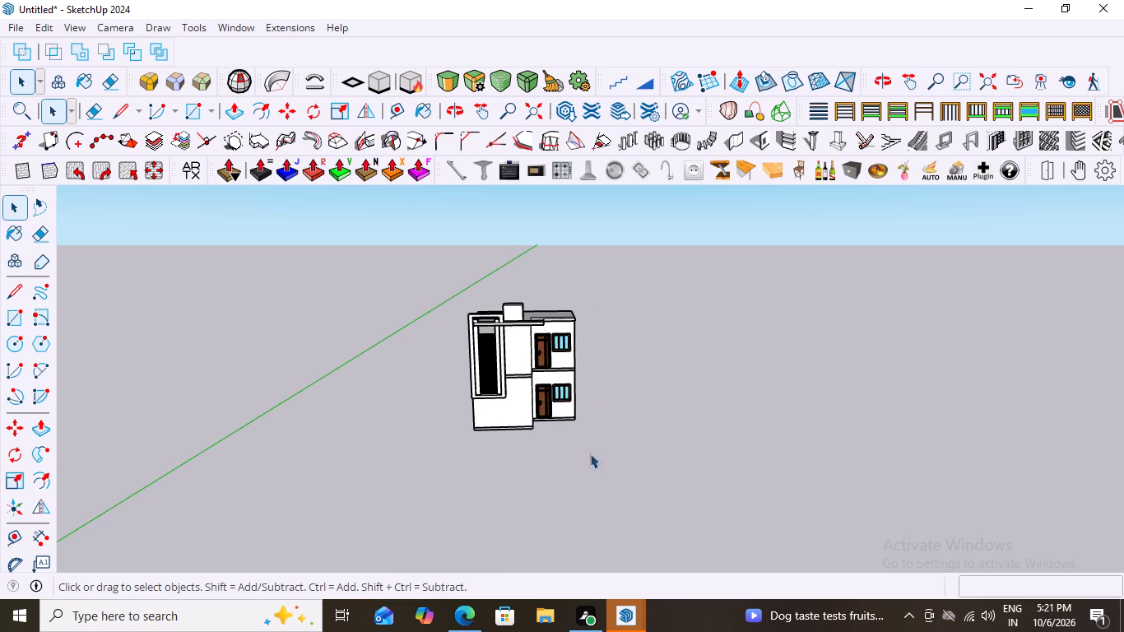
middle_drag(549, 420, 496, 423)
scroll(502, 423, down, 1)
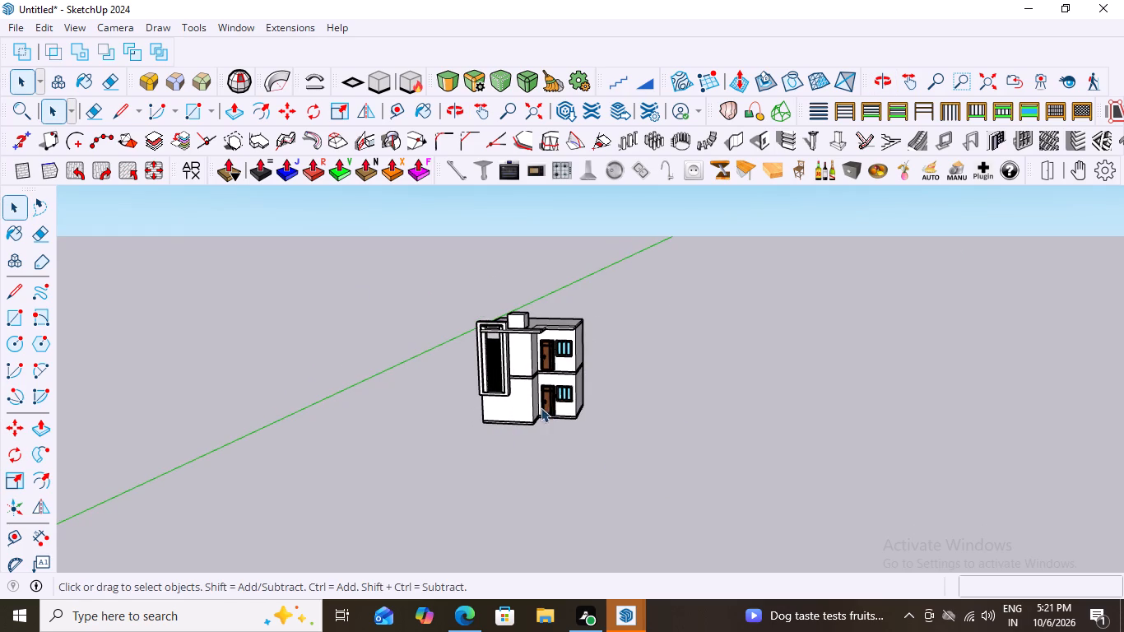
middle_drag(530, 369, 617, 342)
scroll(539, 362, up, 4)
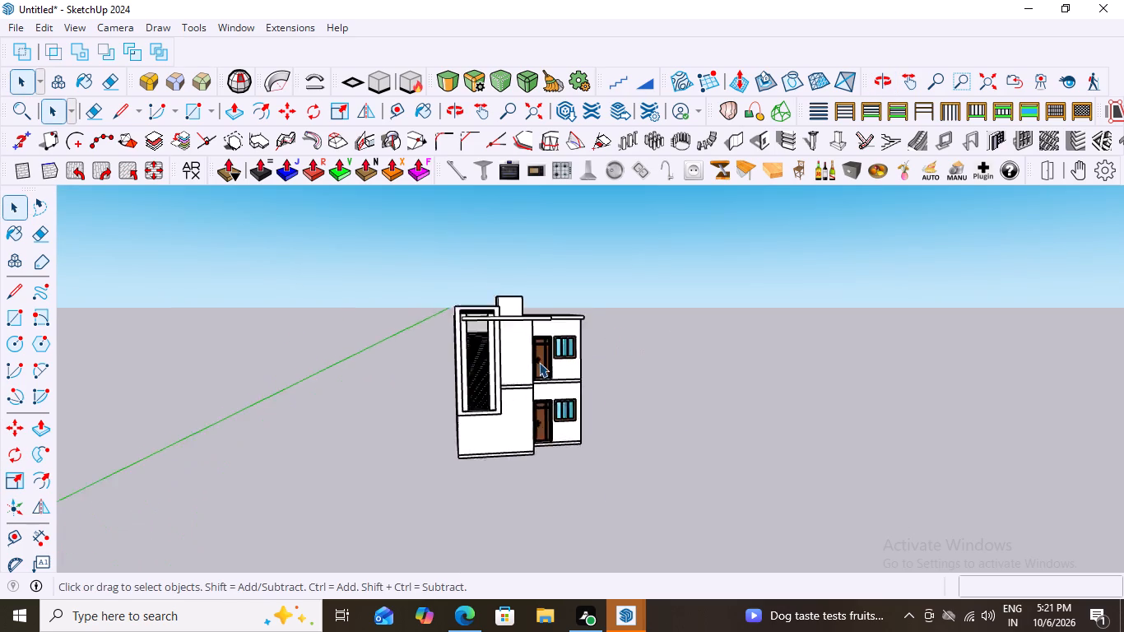
scroll(539, 362, up, 4)
scroll(415, 253, up, 7)
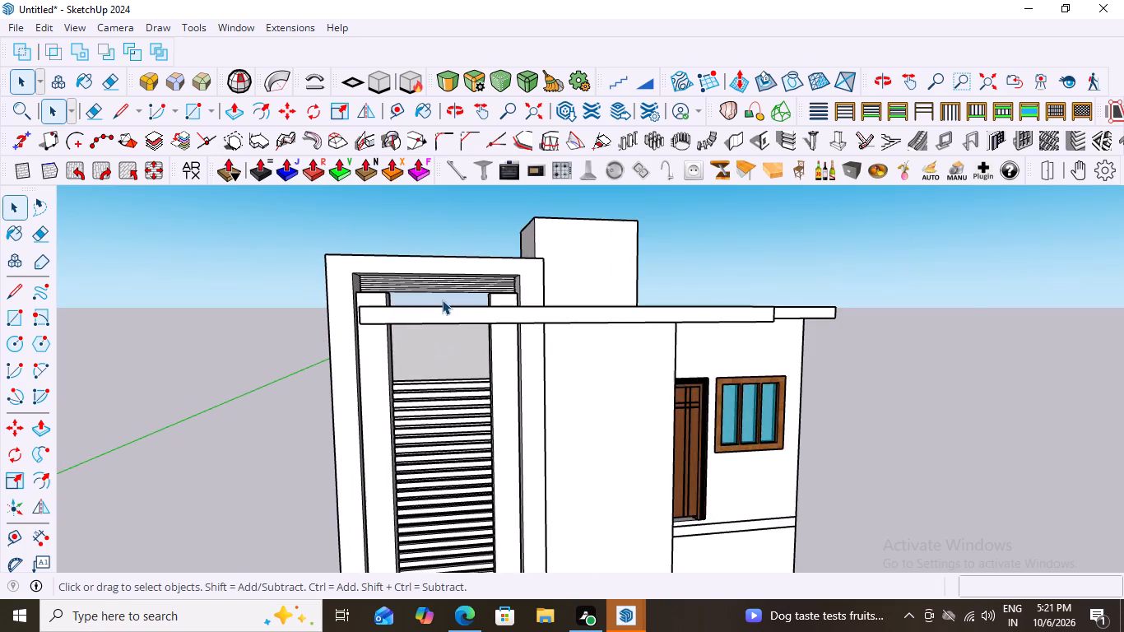
scroll(433, 282, up, 12)
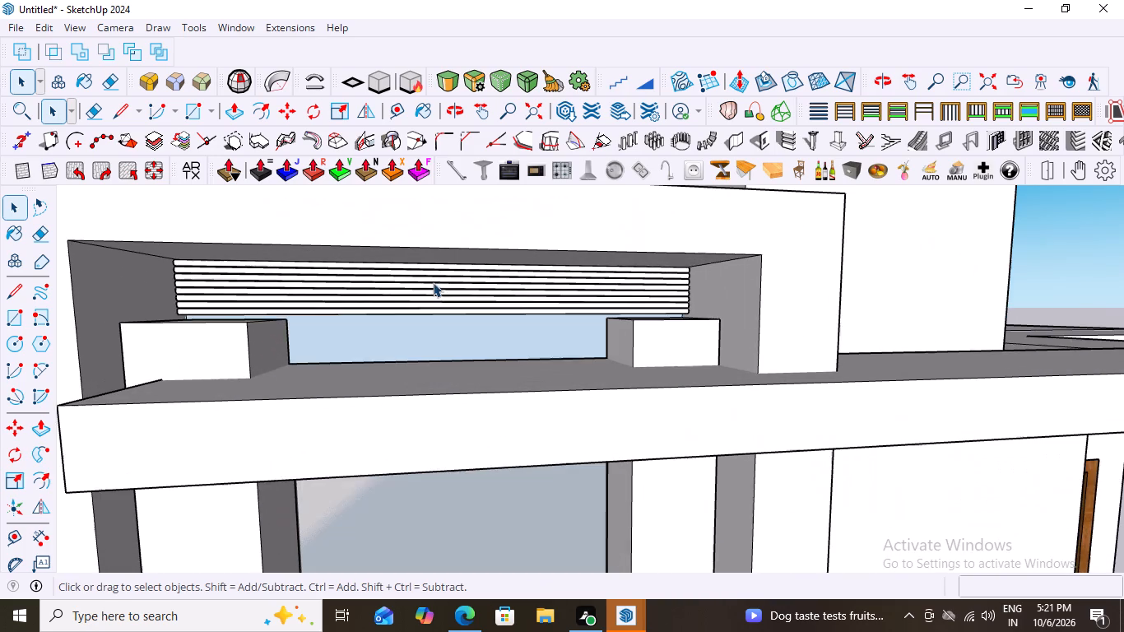
middle_drag(500, 318, 427, 325)
scroll(481, 304, up, 1)
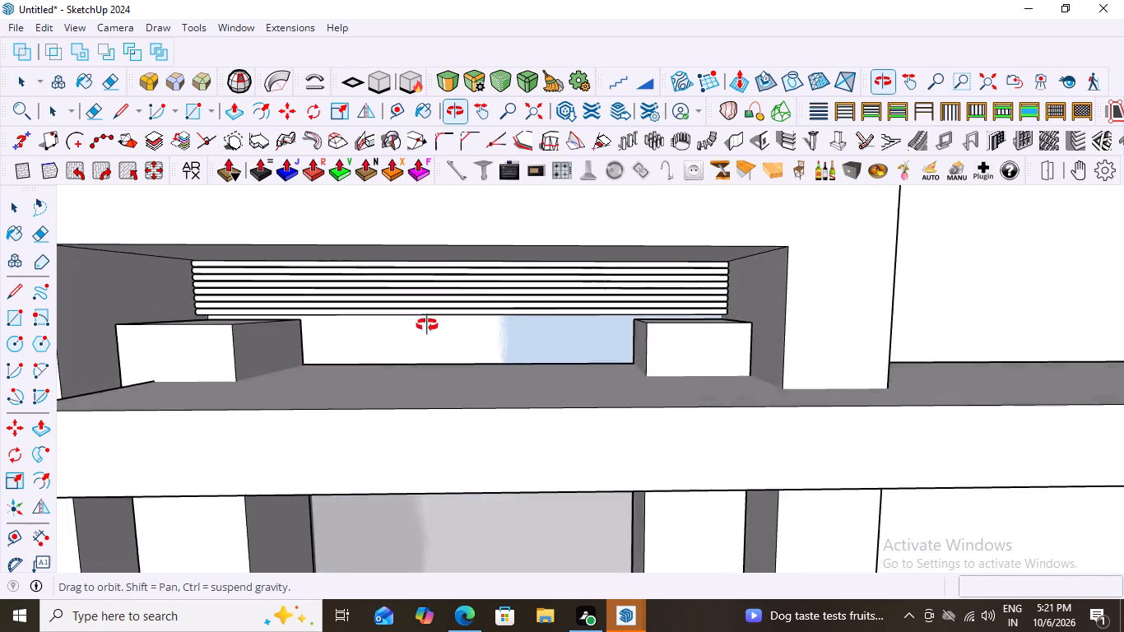
middle_drag(427, 325, 295, 301)
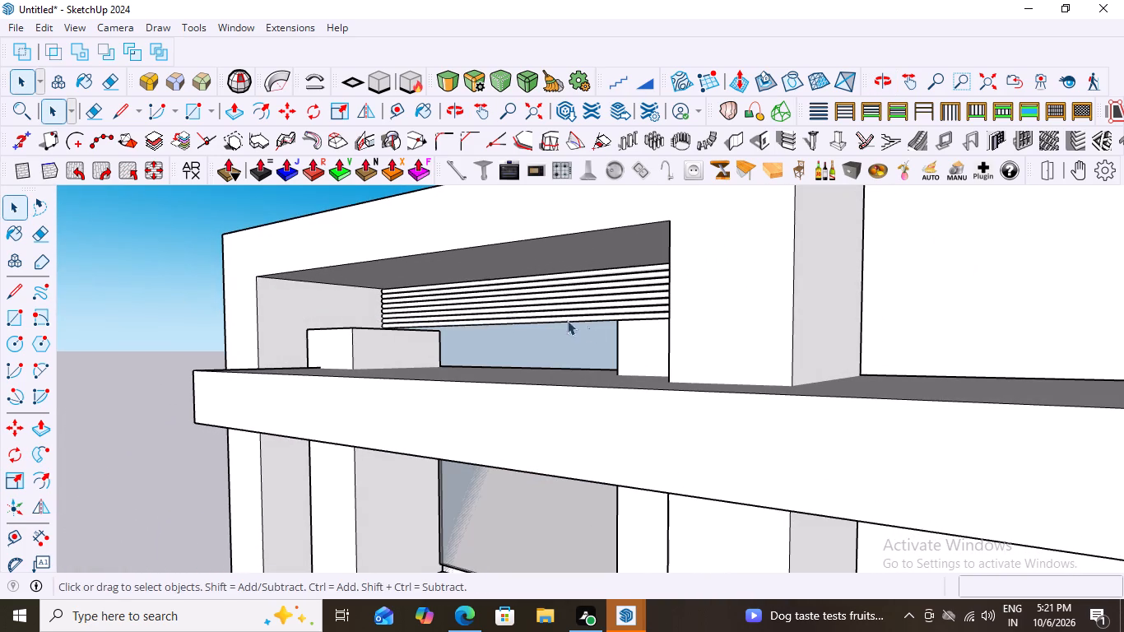
scroll(452, 295, up, 2)
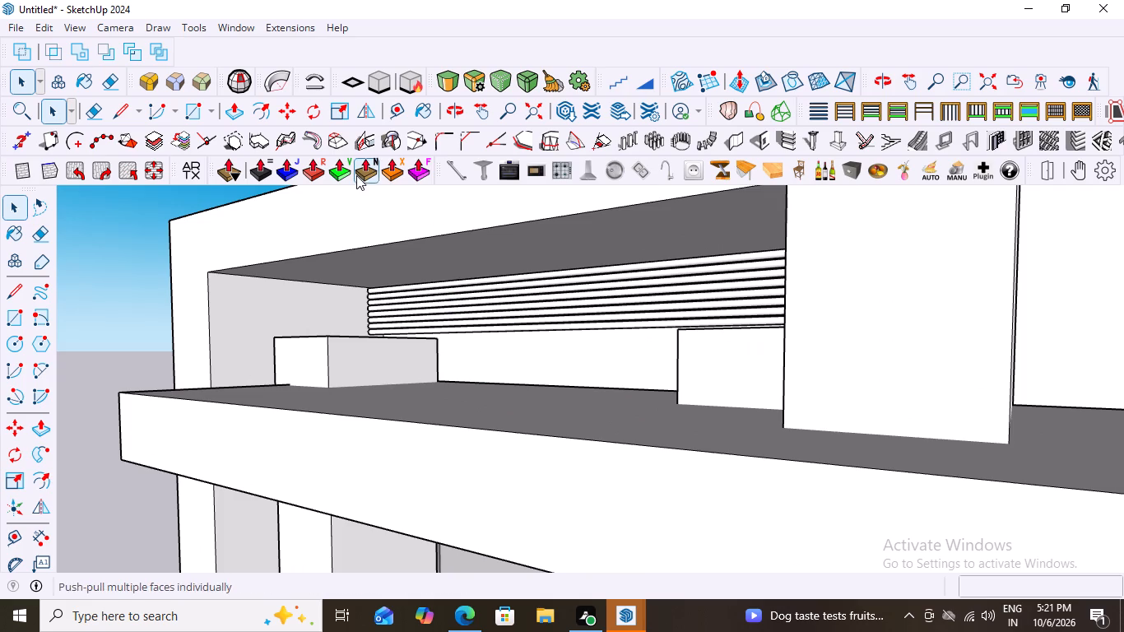
scroll(356, 182, down, 20)
scroll(356, 182, down, 8)
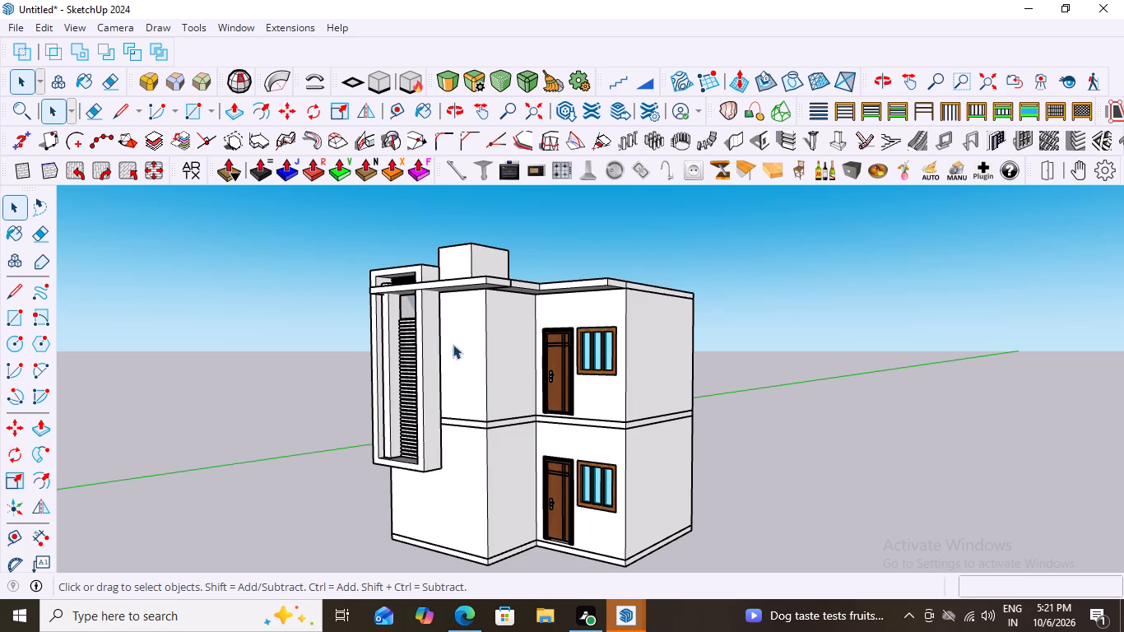
middle_drag(463, 344, 675, 348)
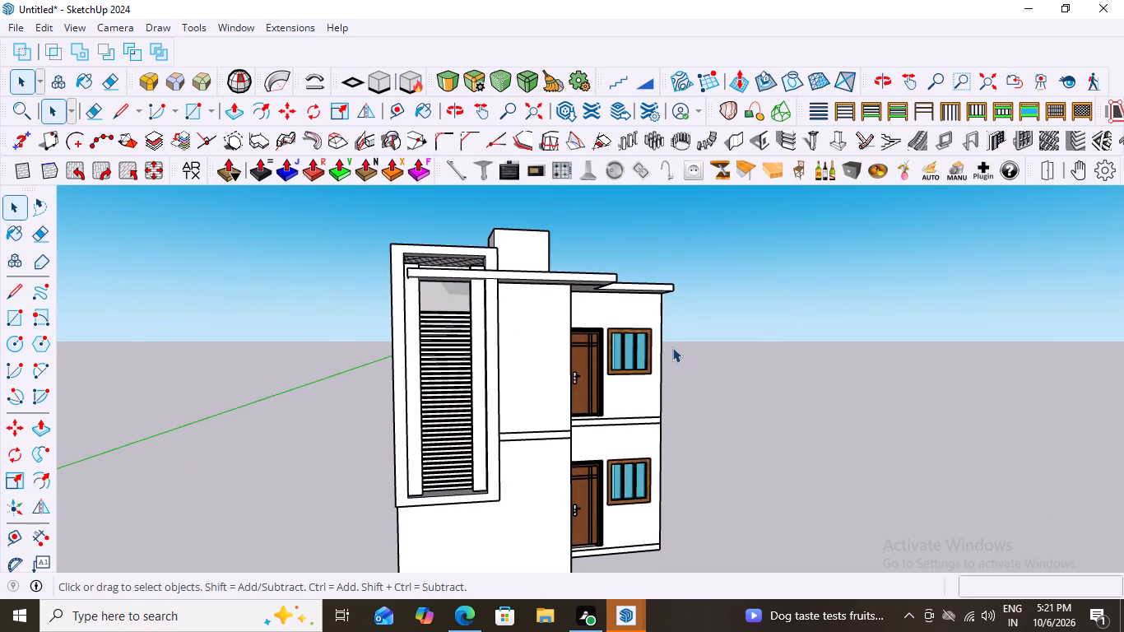
Examine the reference photo of the house, comparing its tall front frame, panel strips and projecting slab with the model.
scroll(555, 305, down, 7)
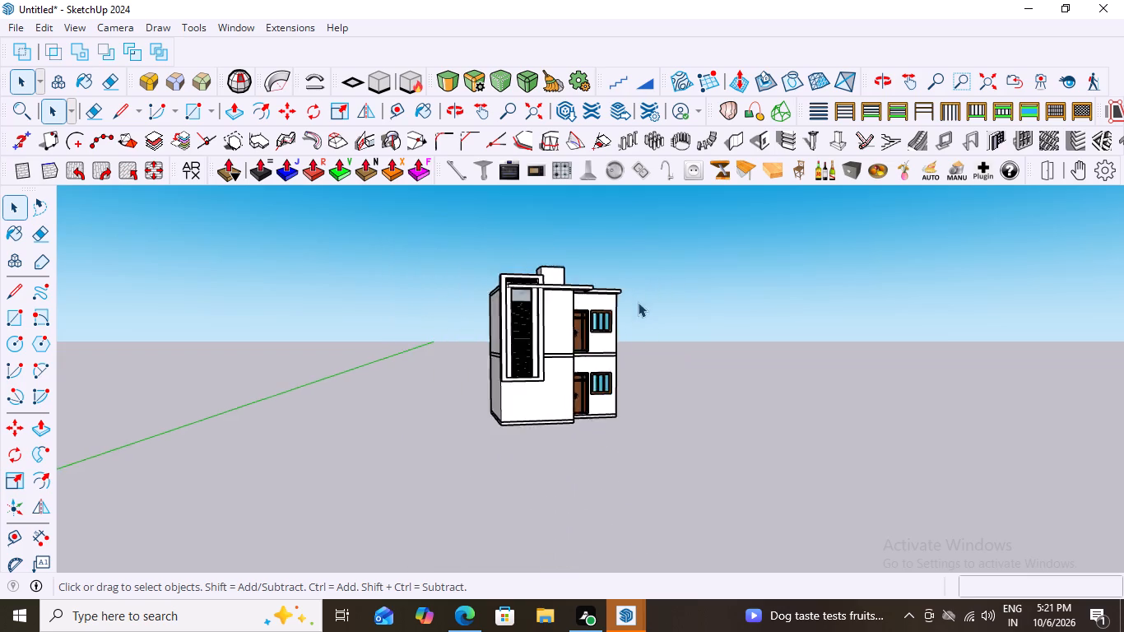
scroll(638, 302, down, 20)
scroll(638, 302, down, 5)
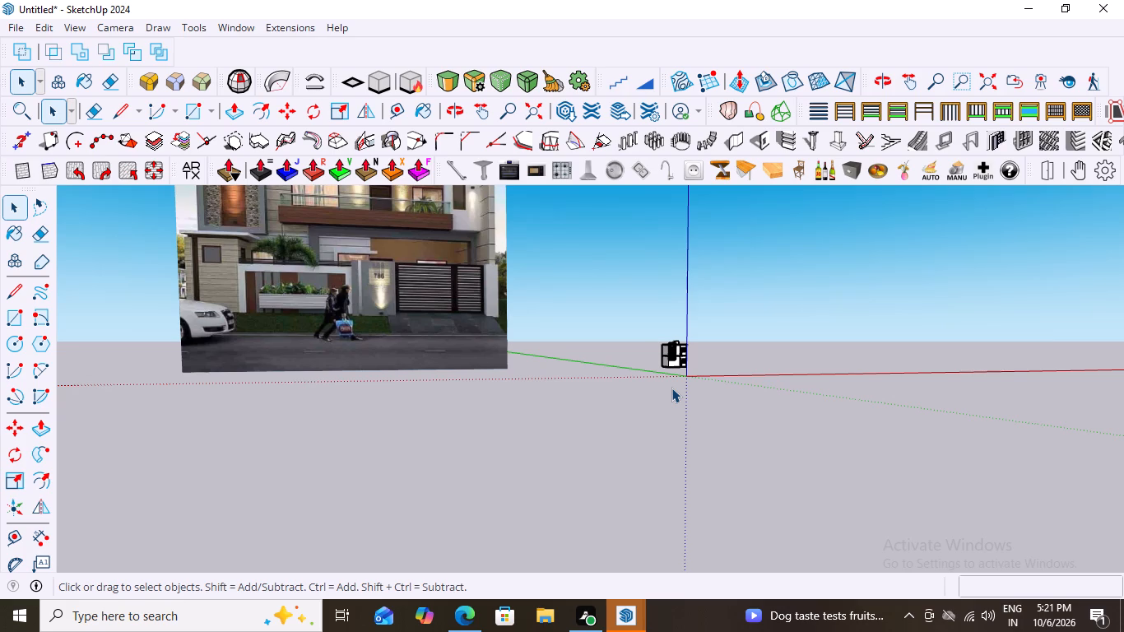
scroll(386, 356, down, 9)
scroll(315, 252, up, 3)
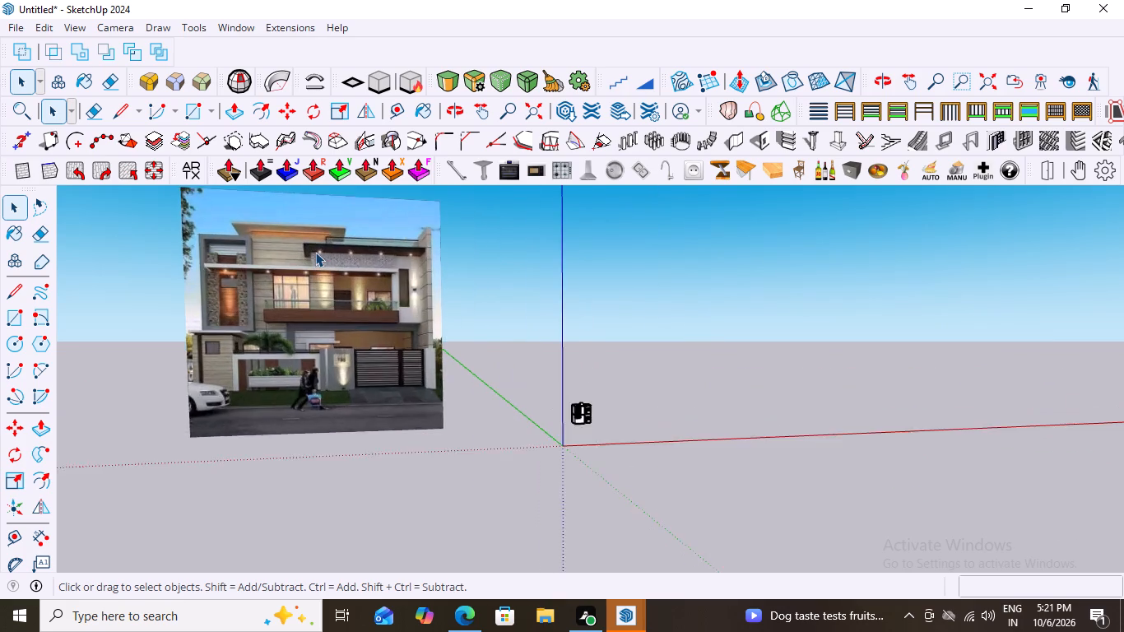
scroll(315, 252, up, 9)
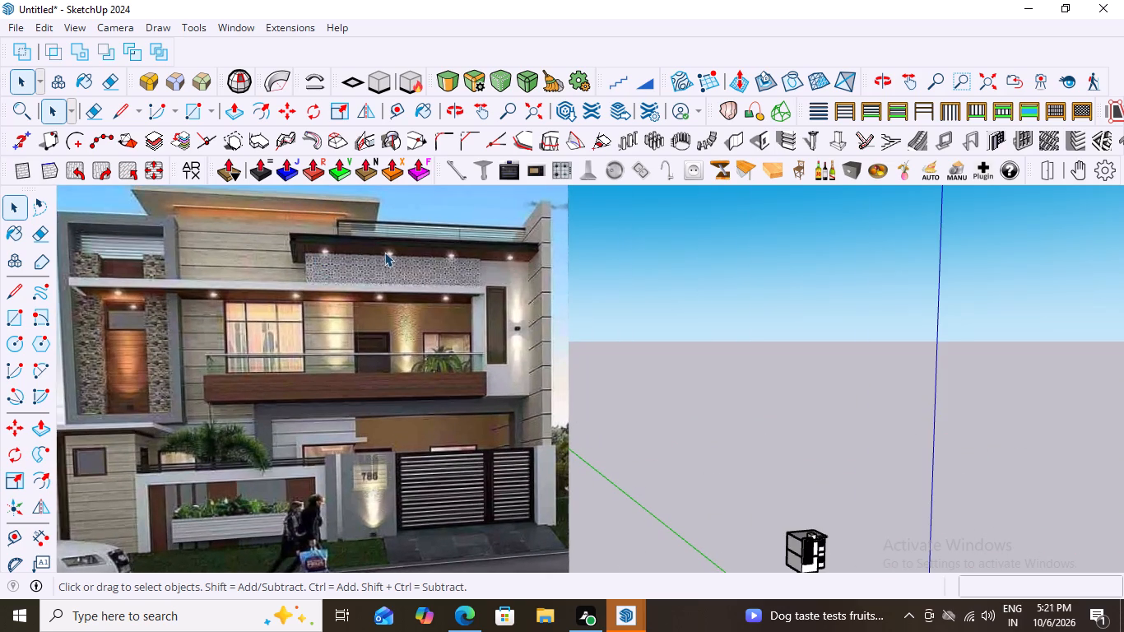
scroll(100, 353, up, 12)
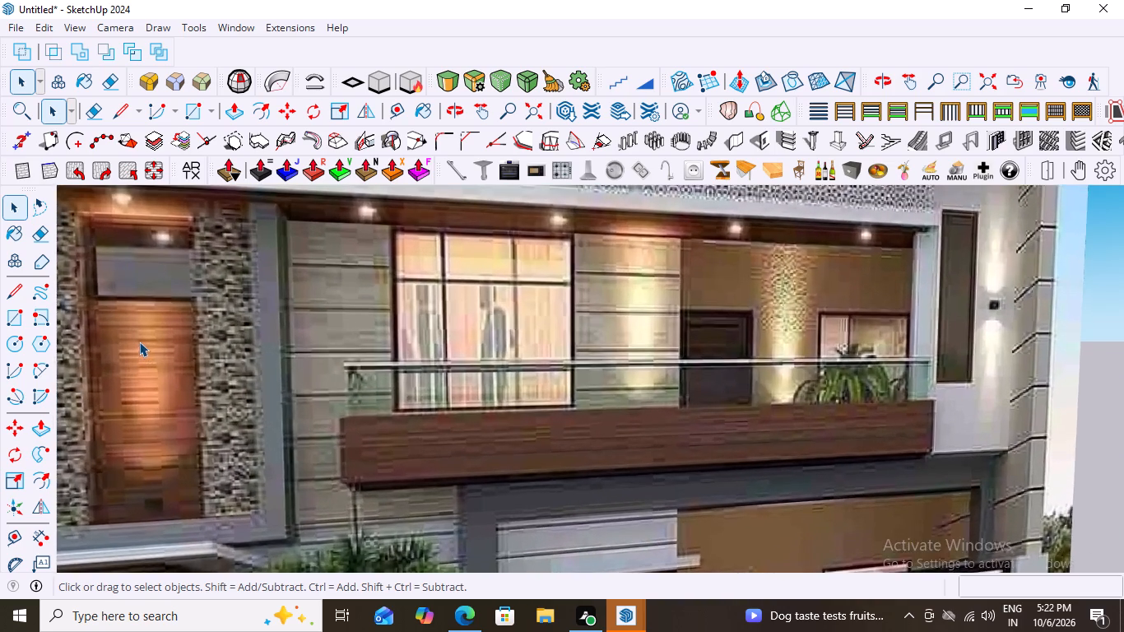
scroll(143, 345, down, 9)
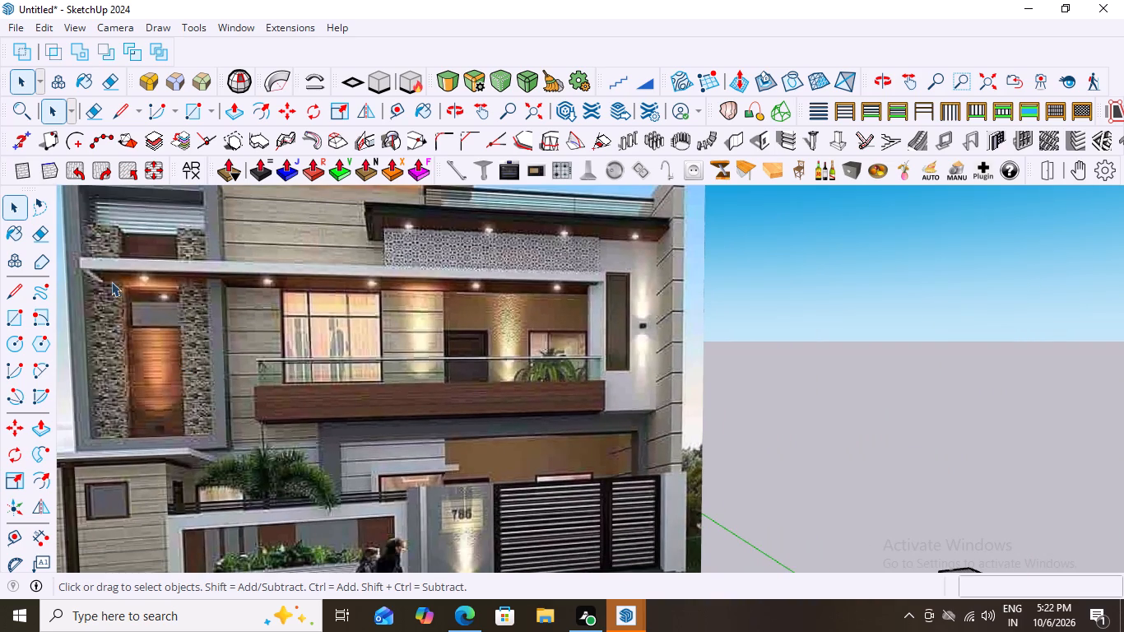
scroll(114, 253, up, 10)
scroll(117, 212, down, 10)
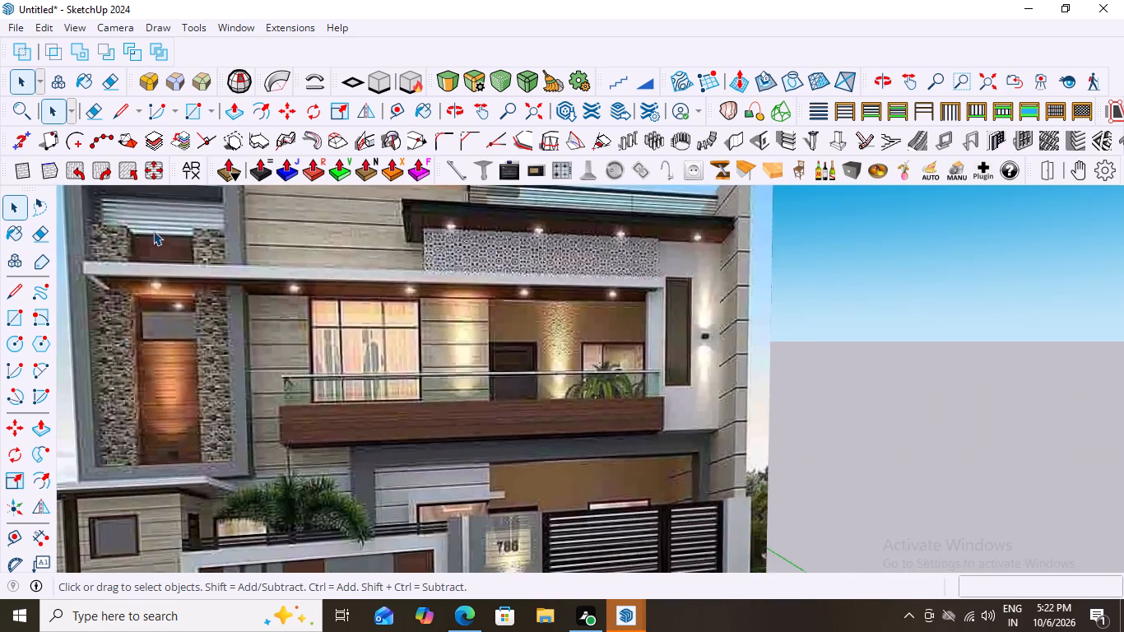
Examine the reference photo's whole facade, then its balcony, ground-floor opening, boundary wall and slatted gate close up.
scroll(153, 230, down, 2)
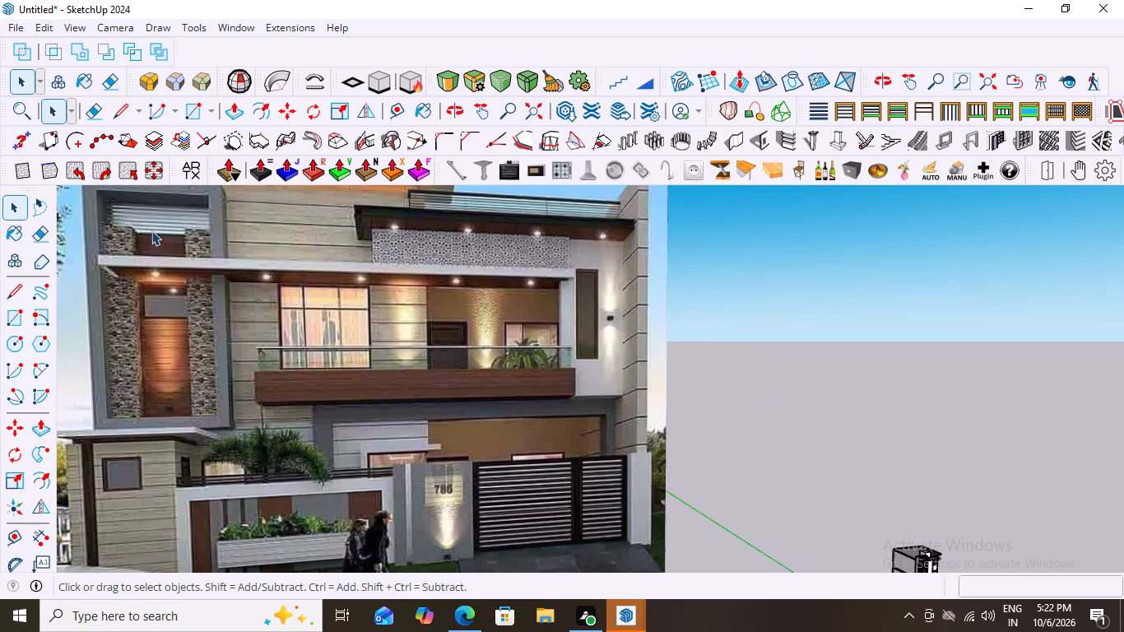
scroll(151, 230, down, 5)
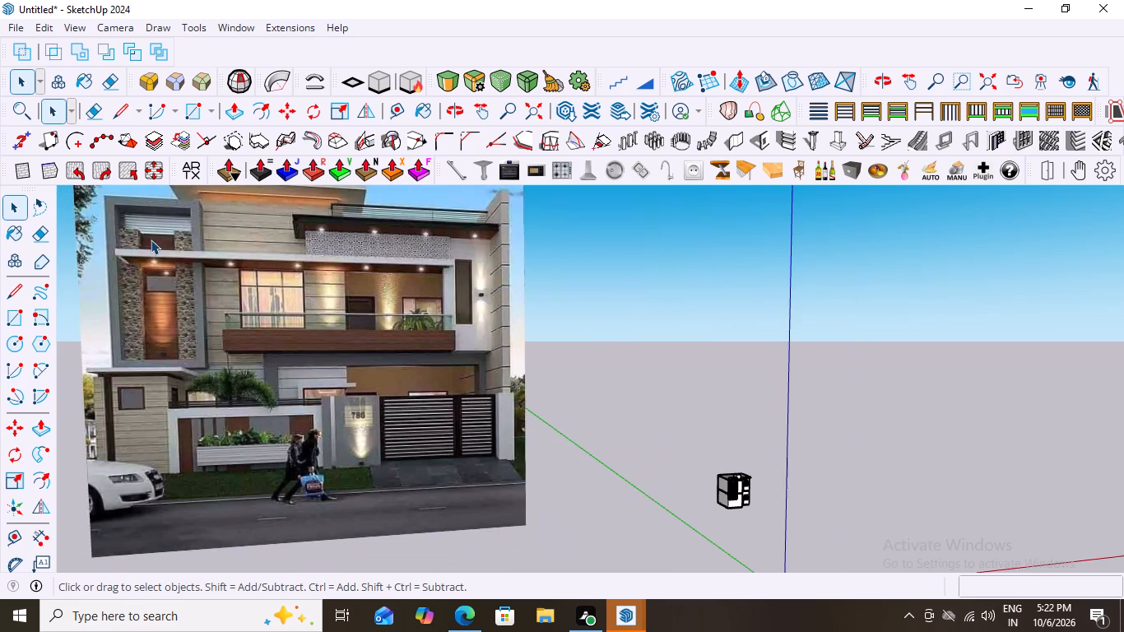
scroll(151, 239, down, 3)
middle_drag(303, 321, 280, 423)
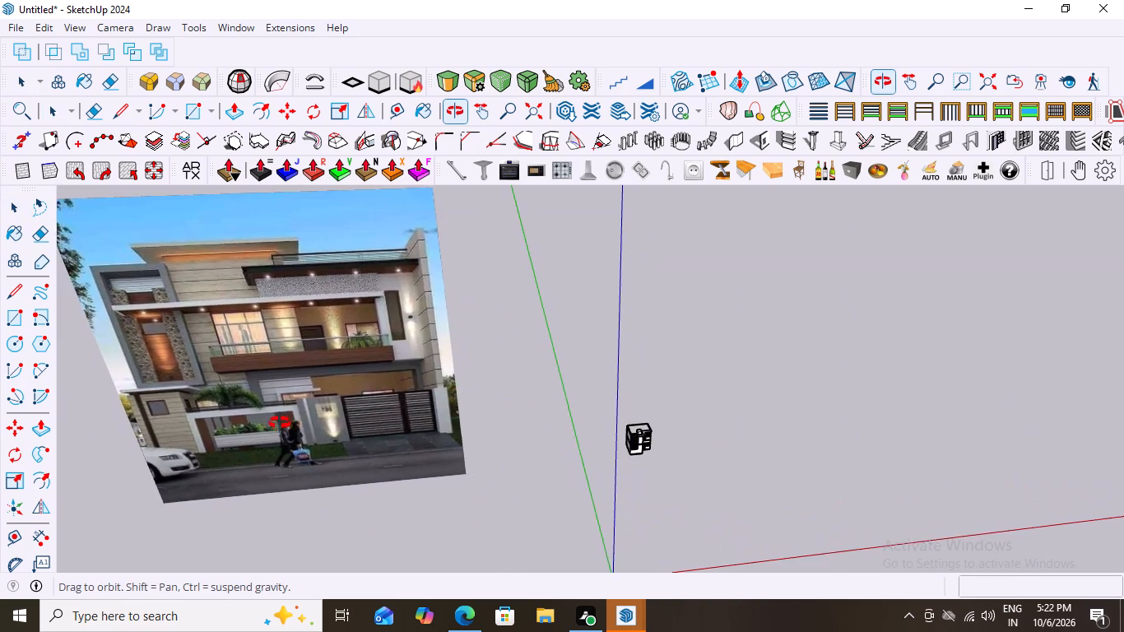
middle_drag(280, 423, 402, 276)
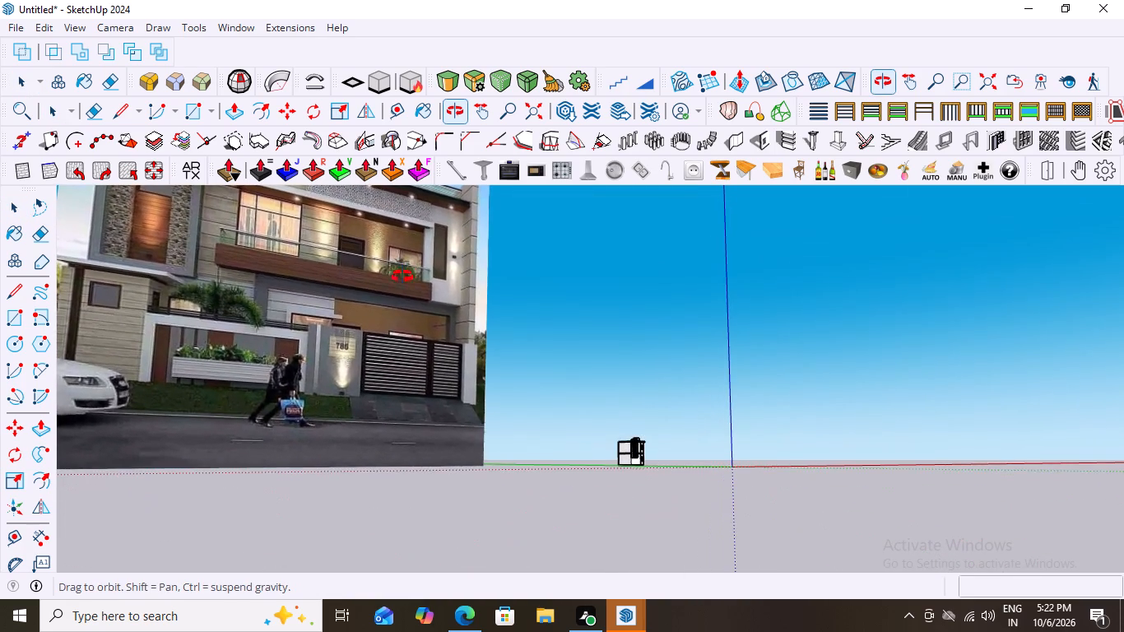
middle_drag(402, 276, 388, 283)
scroll(307, 332, up, 11)
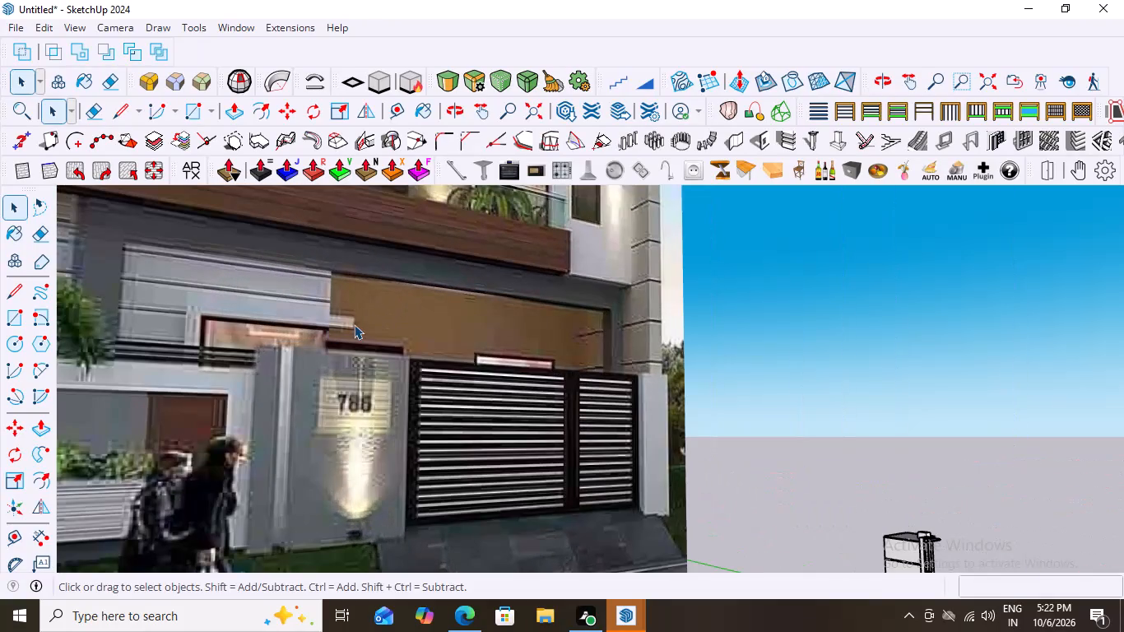
middle_drag(353, 328, 279, 360)
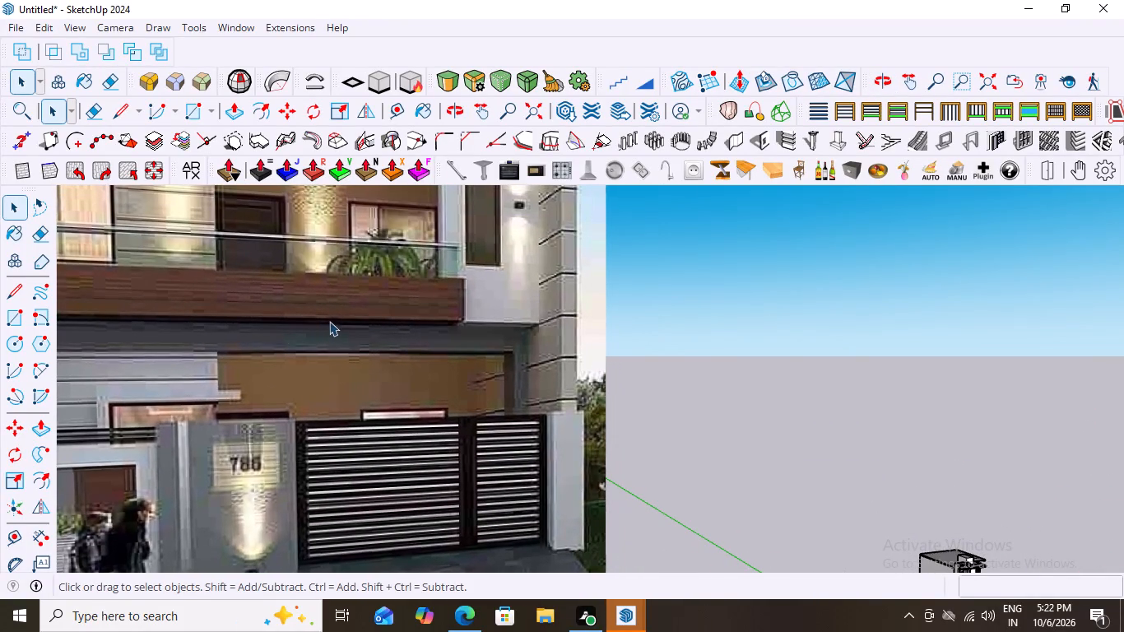
scroll(389, 300, down, 7)
middle_drag(322, 343, 307, 340)
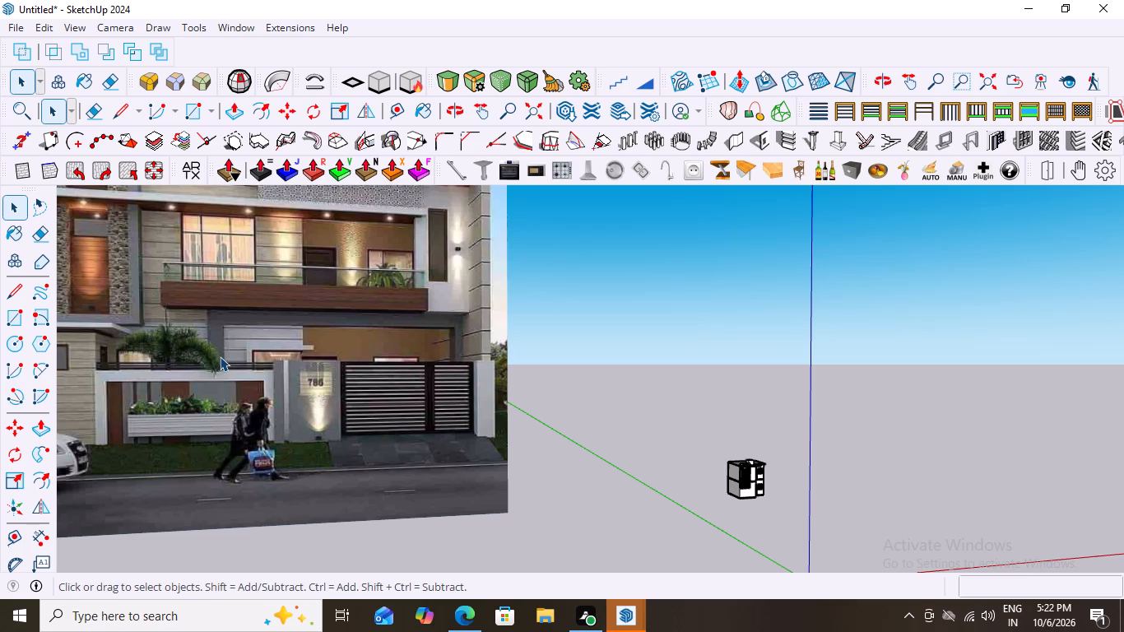
middle_drag(422, 327, 411, 146)
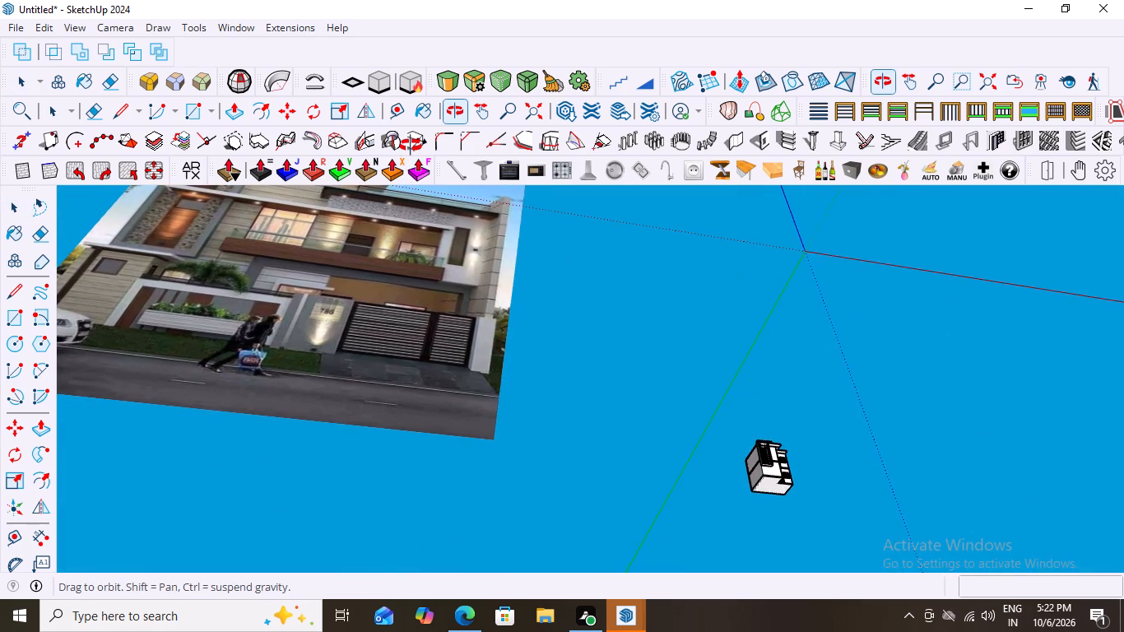
middle_drag(411, 146, 385, 374)
scroll(301, 313, down, 6)
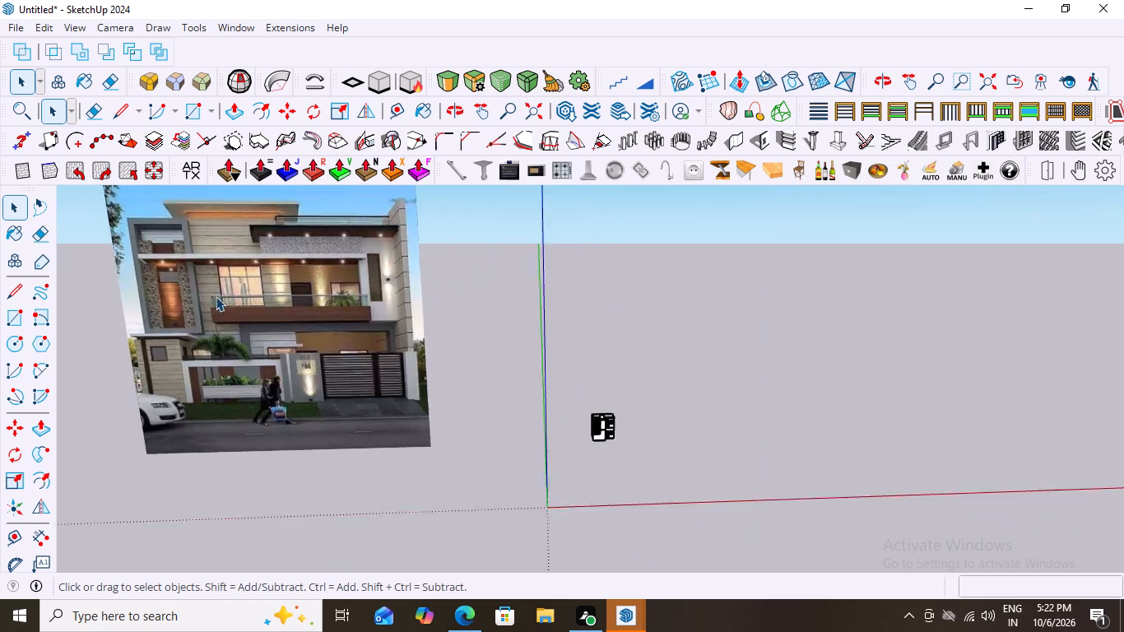
scroll(216, 296, down, 10)
Examine the house model's front facade, comparing the tall strip-filled frame, projecting slab and door-and-window side with the reference.
scroll(387, 339, up, 13)
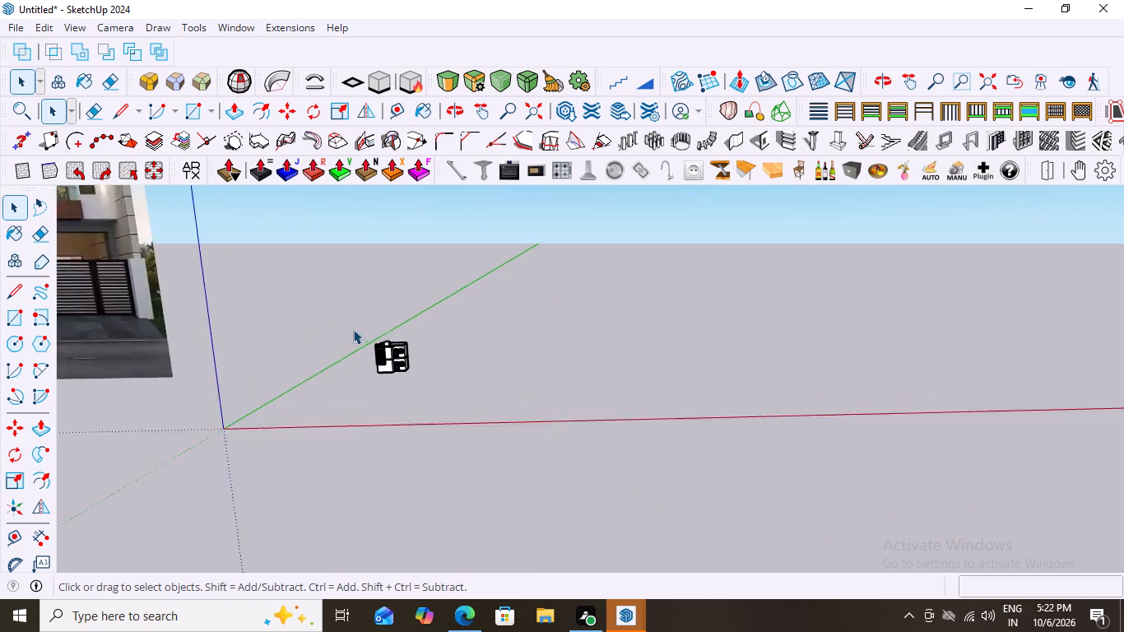
scroll(353, 329, up, 17)
middle_drag(404, 339, 484, 300)
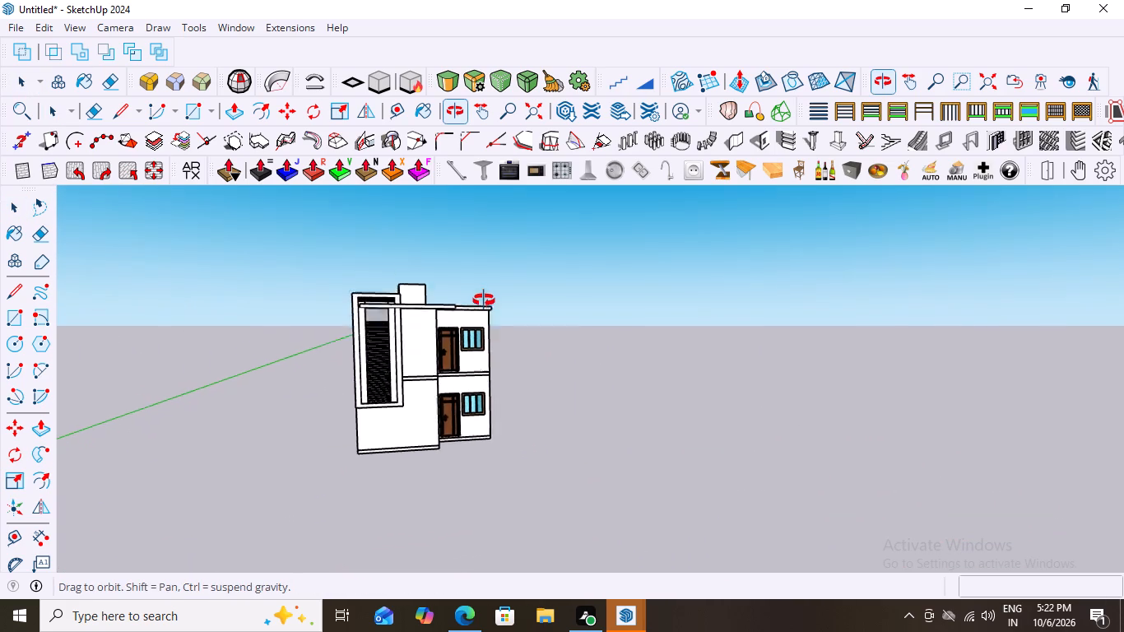
middle_drag(484, 300, 482, 299)
scroll(435, 387, up, 6)
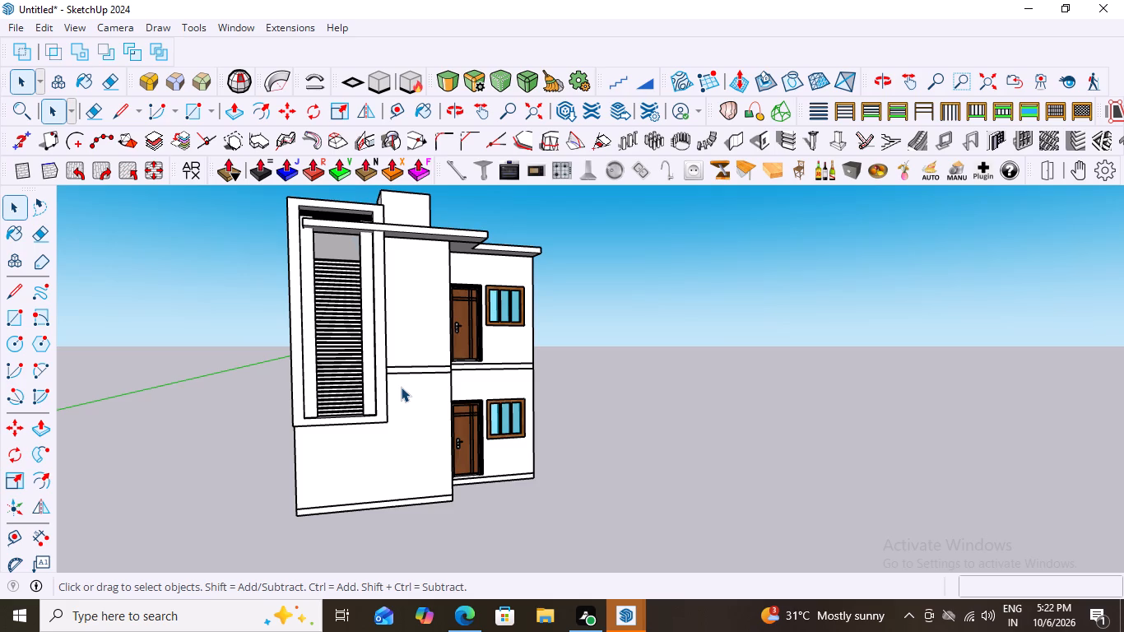
scroll(459, 327, down, 3)
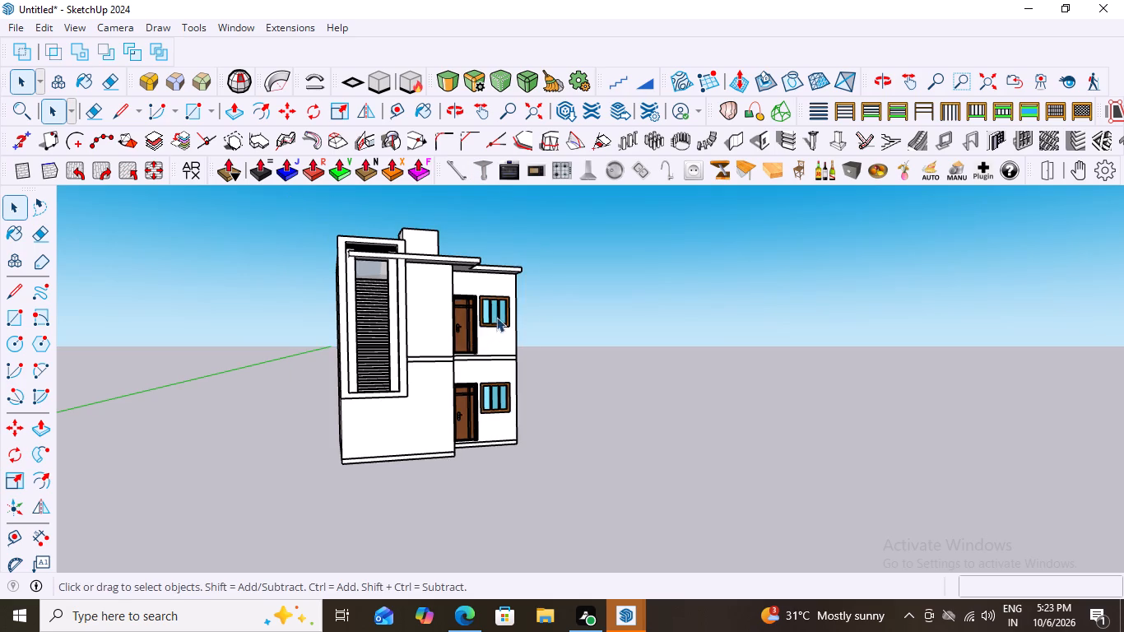
middle_drag(495, 317, 402, 348)
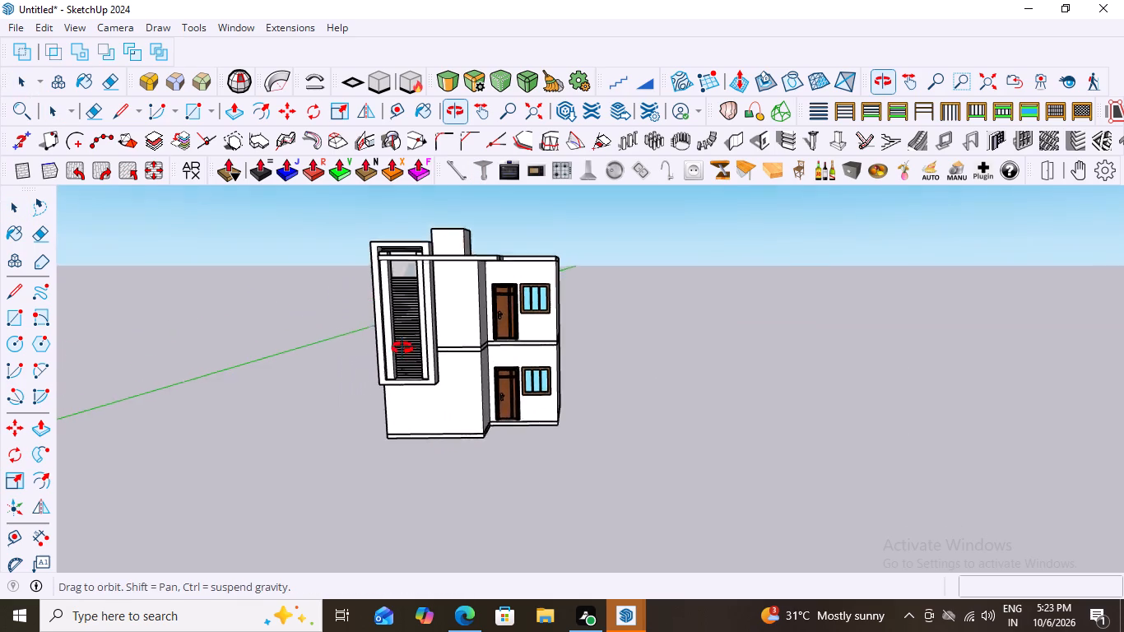
middle_drag(402, 348, 467, 318)
scroll(467, 318, up, 1)
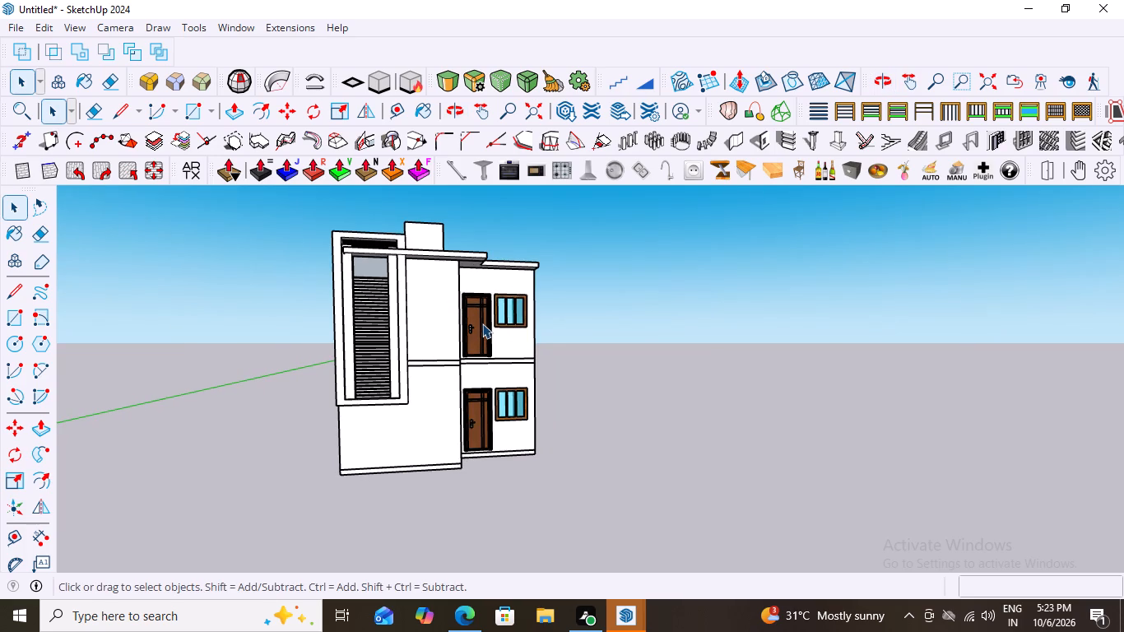
scroll(482, 323, up, 3)
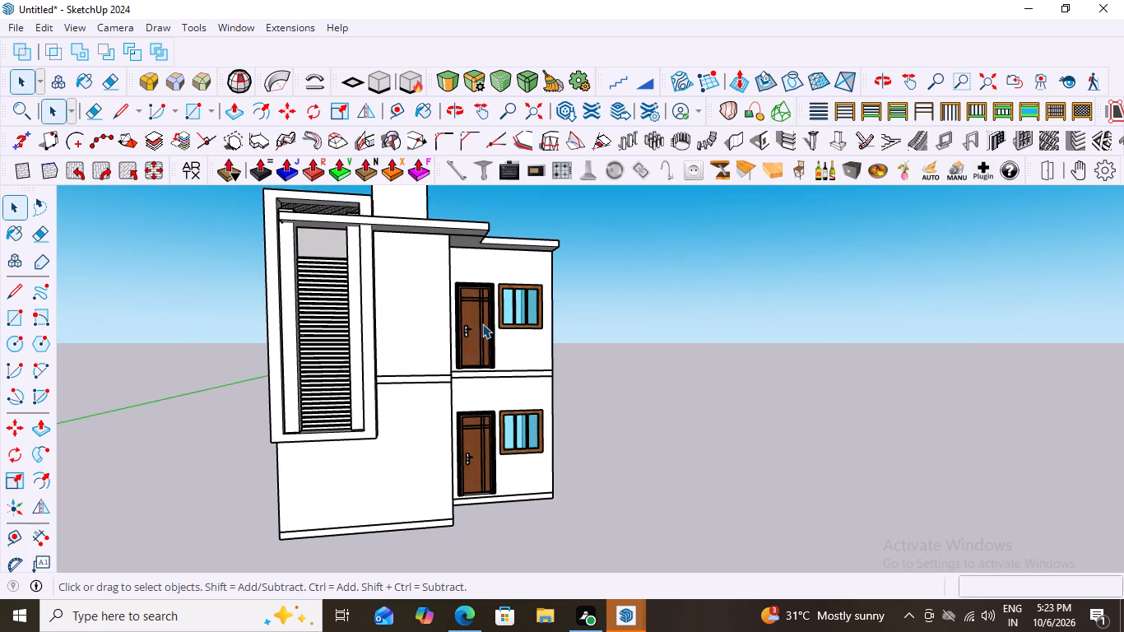
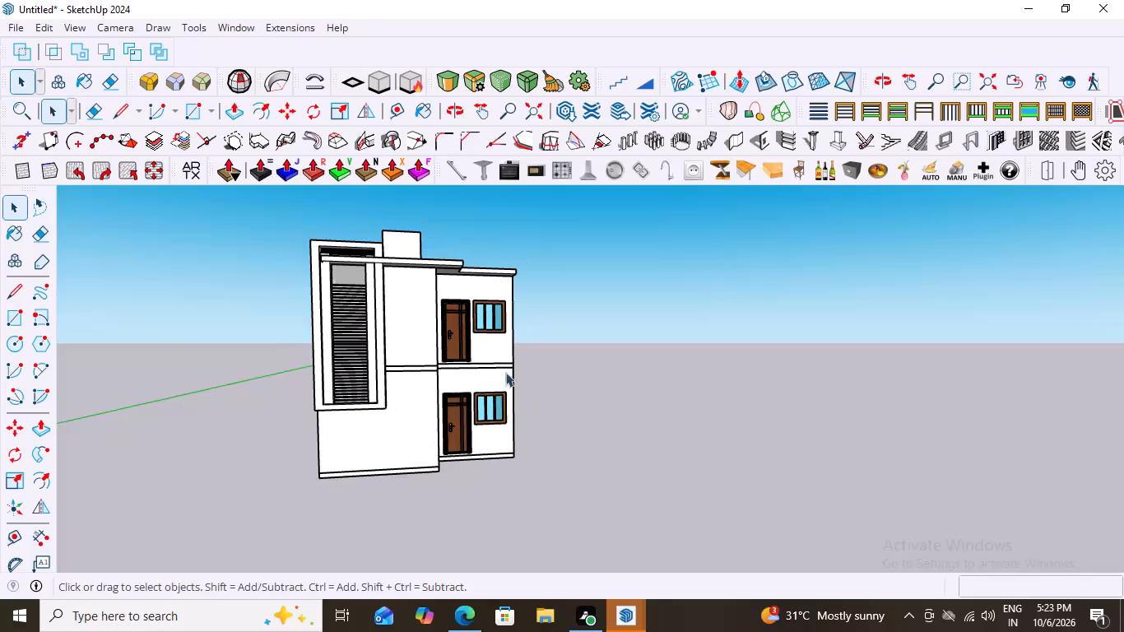
Open the floor band group at first-floor level and split its front face beside the tall frame with a 6" vertical line.
middle_drag(509, 371, 422, 431)
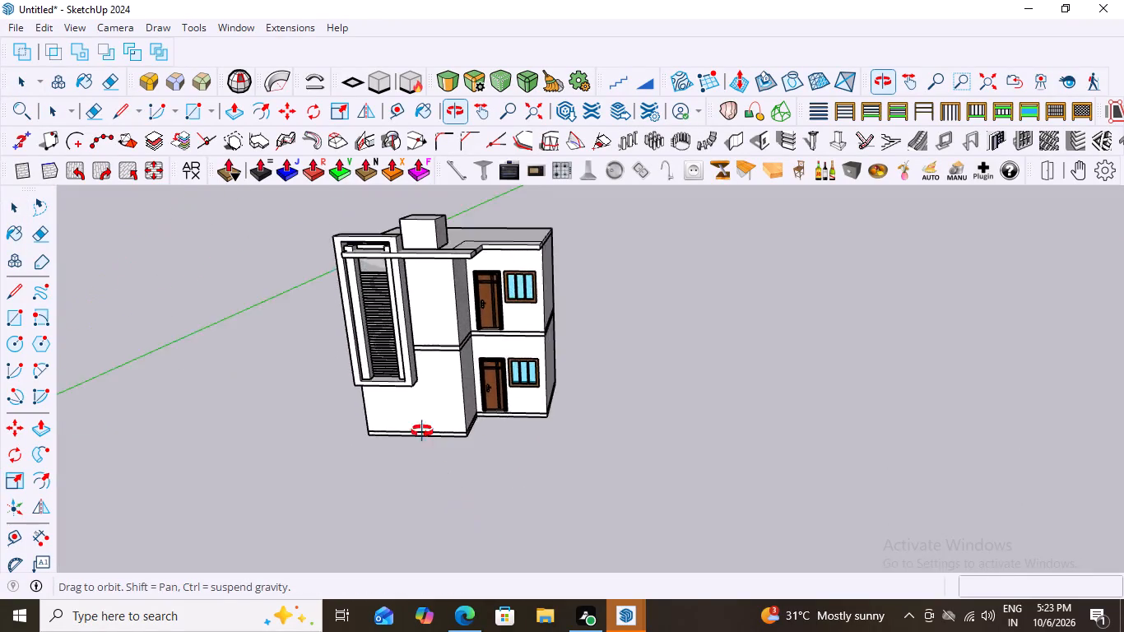
middle_drag(422, 431, 395, 421)
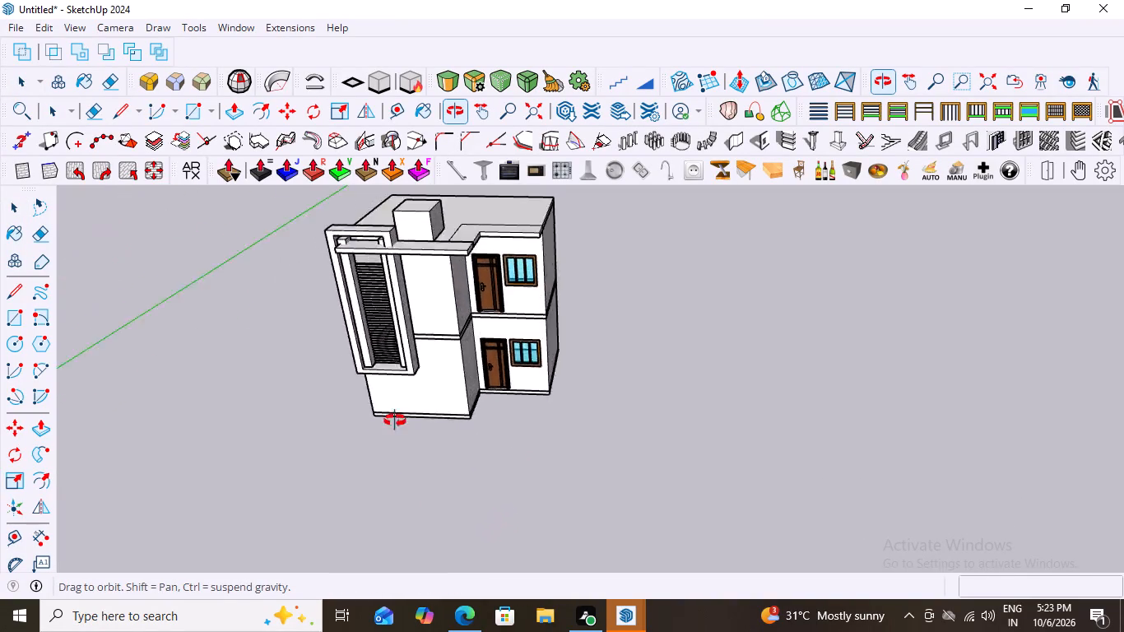
middle_drag(395, 421, 494, 469)
scroll(432, 334, up, 3)
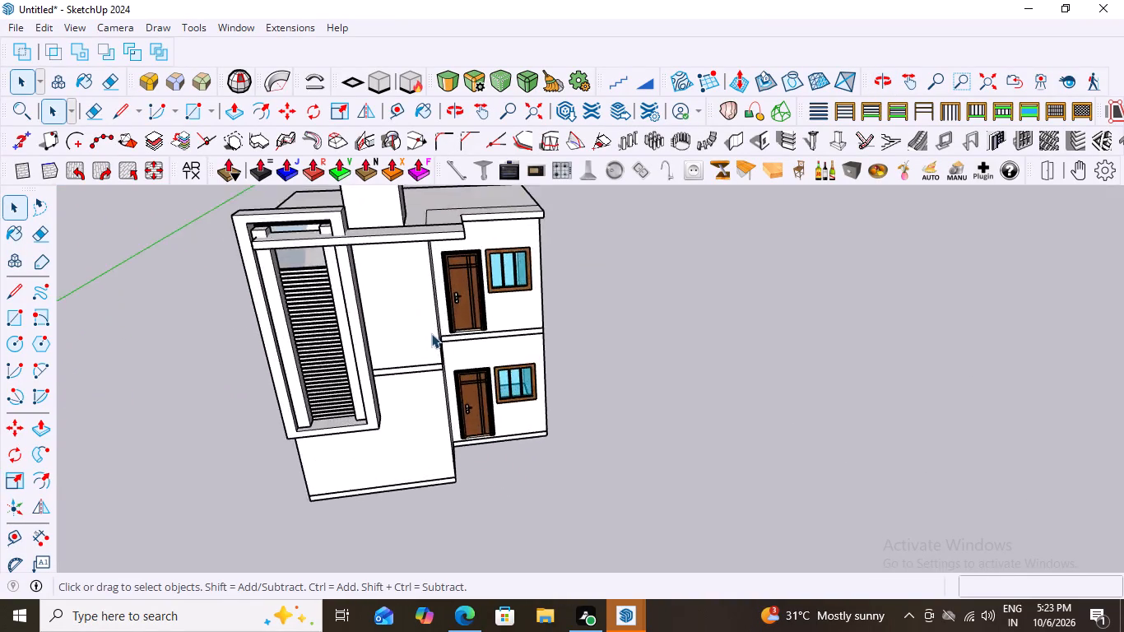
scroll(431, 333, up, 4)
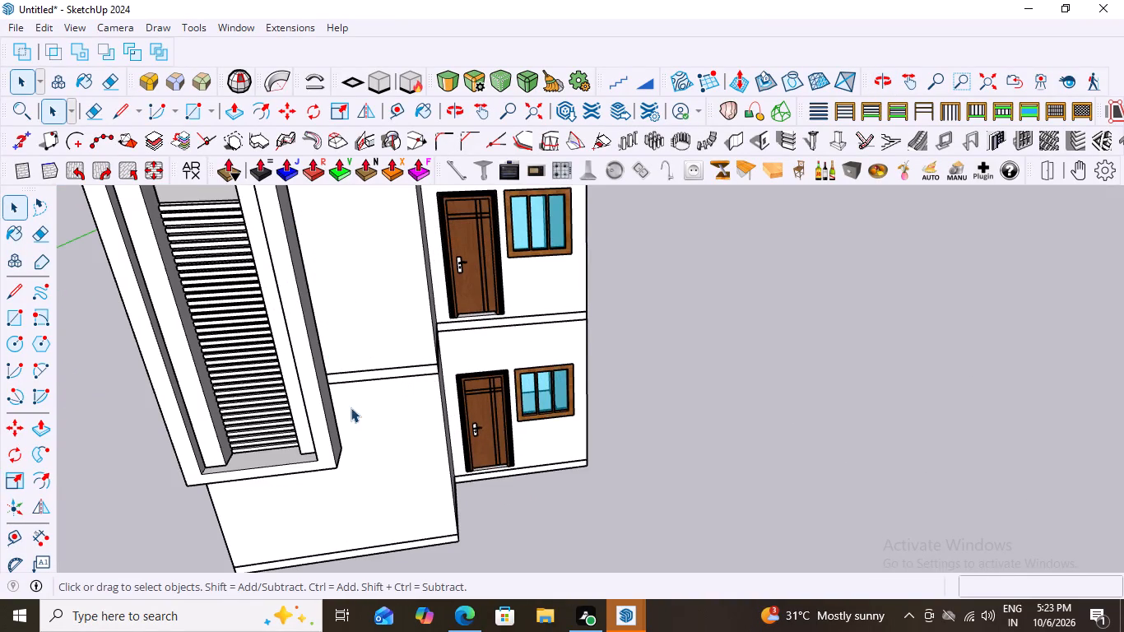
scroll(340, 412, up, 1)
middle_drag(398, 375, 385, 334)
scroll(403, 379, up, 3)
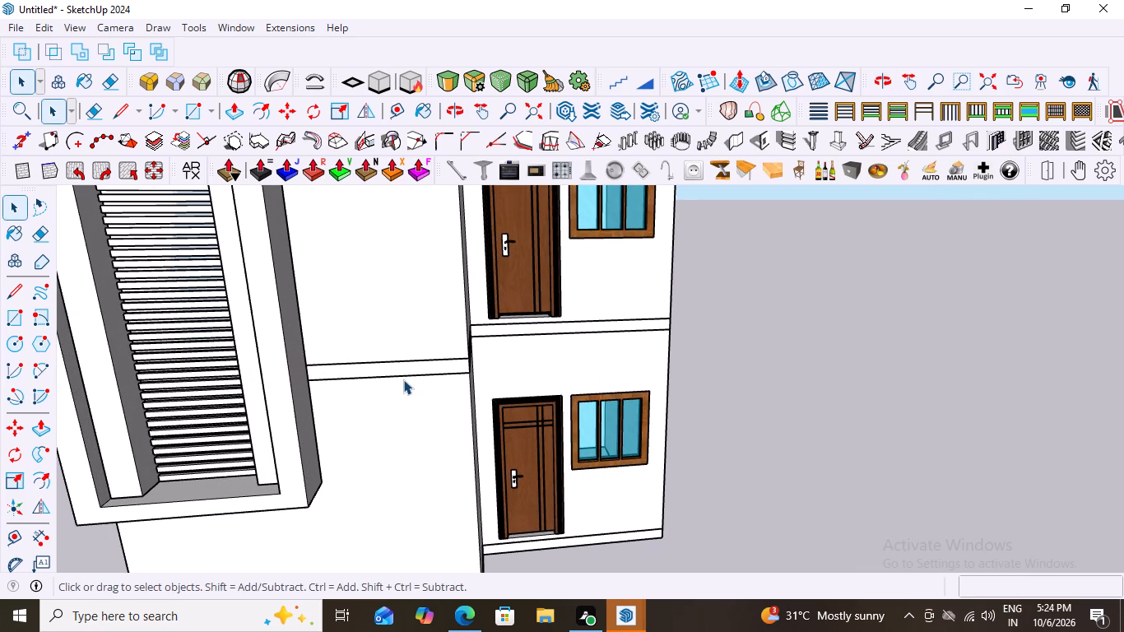
scroll(447, 369, down, 8)
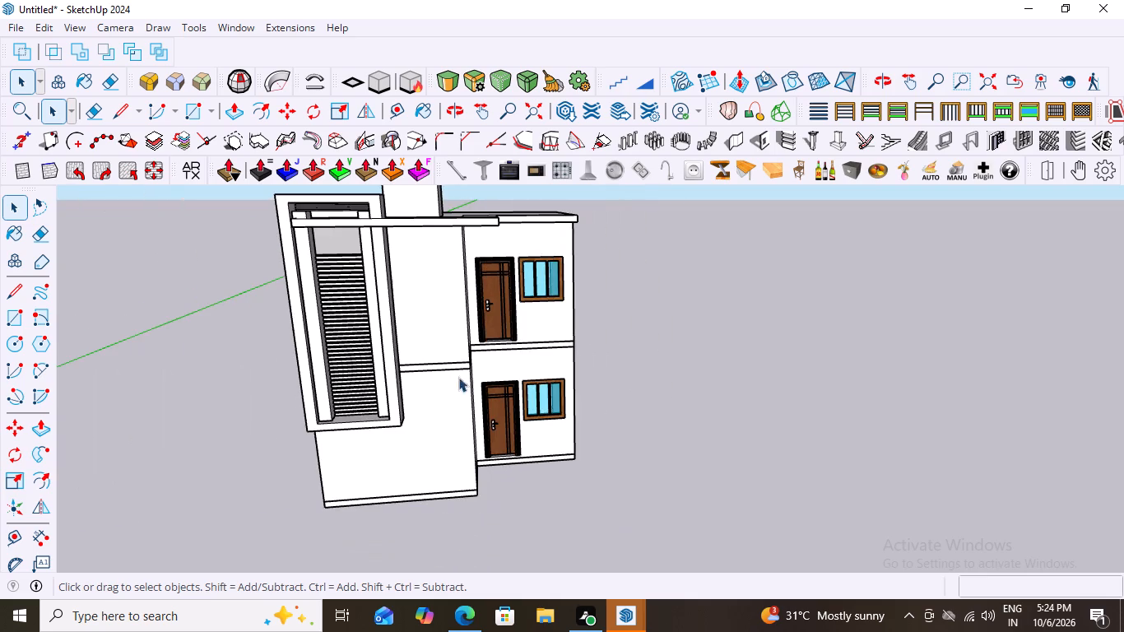
scroll(405, 386, up, 10)
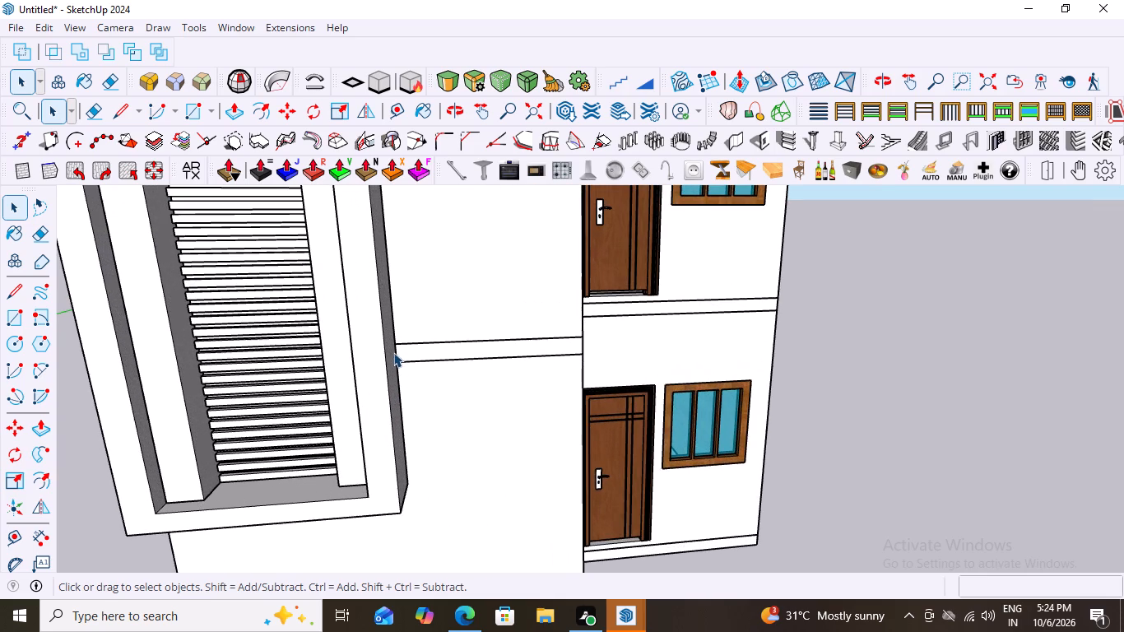
double_click(457, 347)
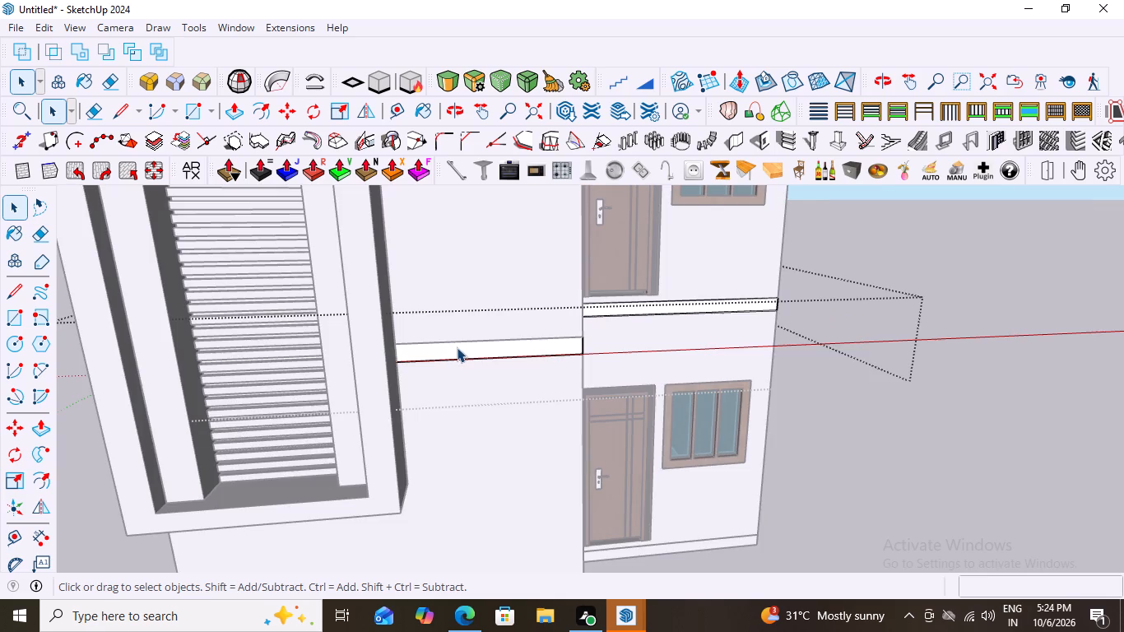
click(457, 347)
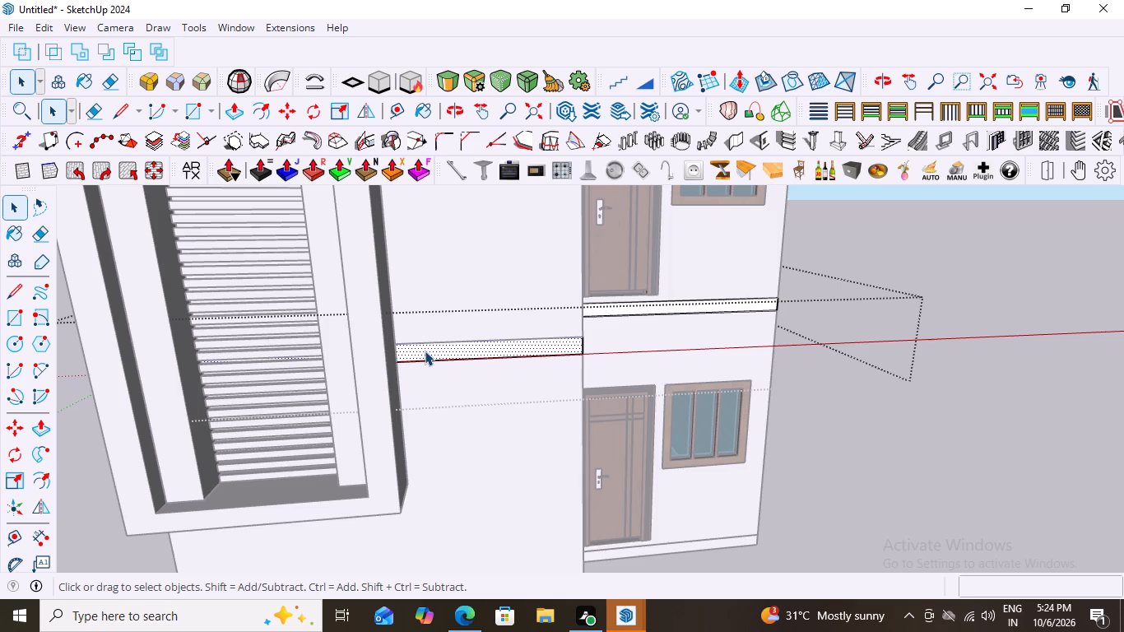
click(425, 351)
key(l)
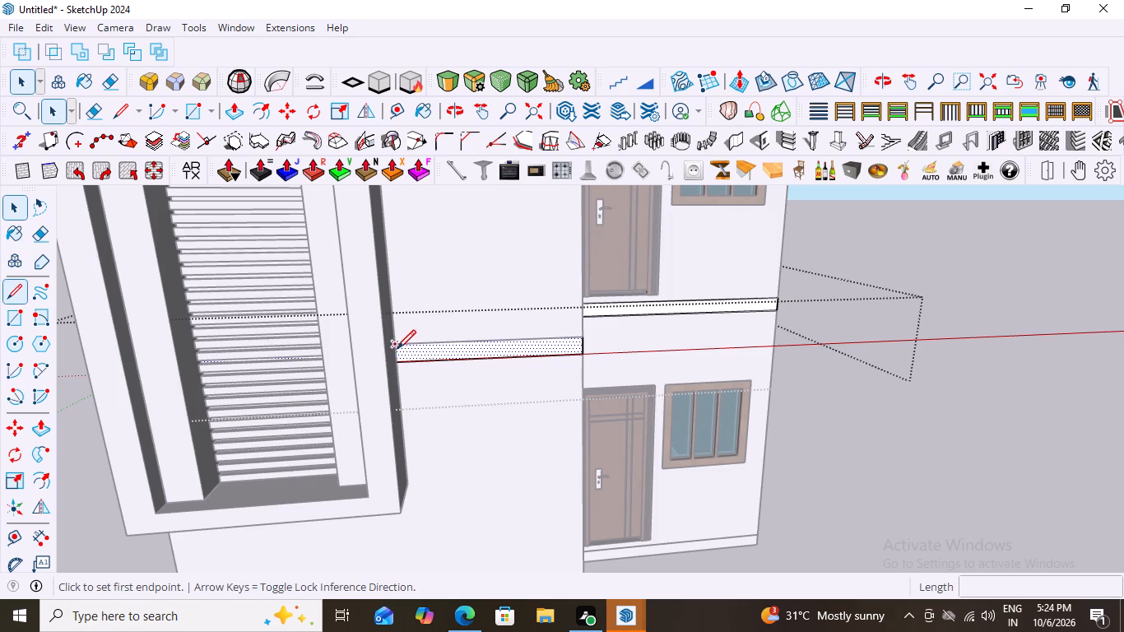
scroll(372, 383, up, 7)
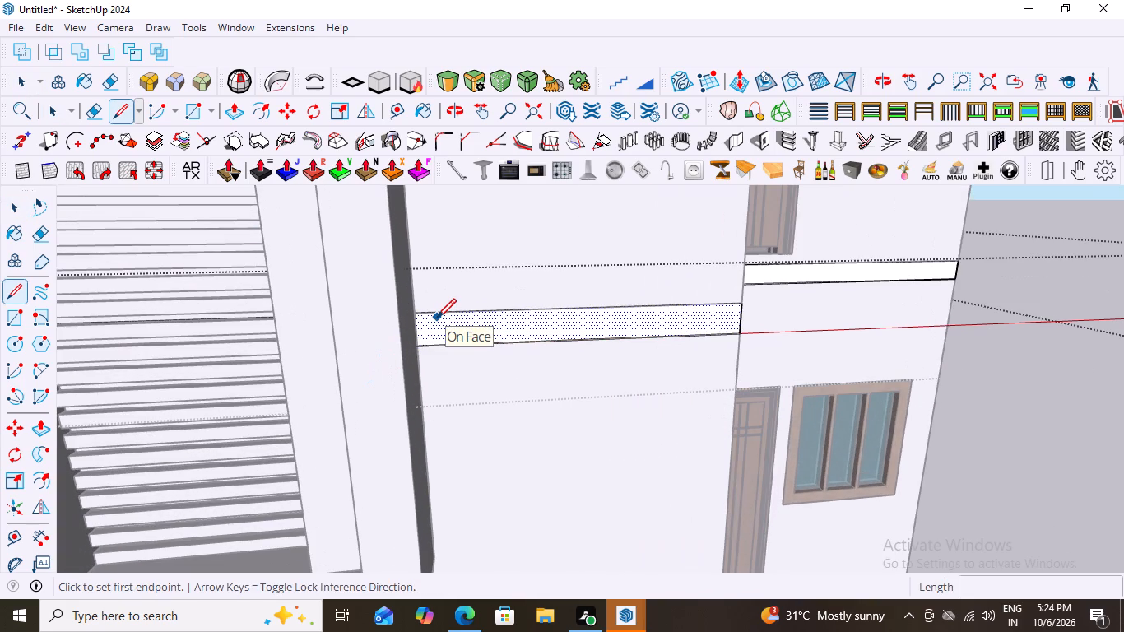
click(500, 310)
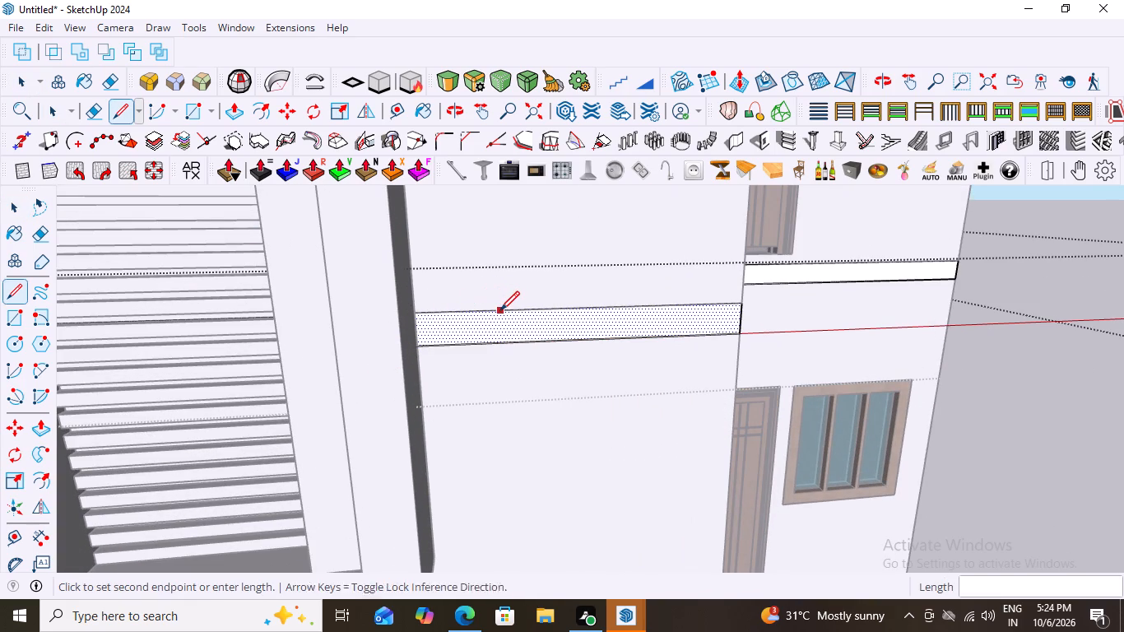
click(499, 344)
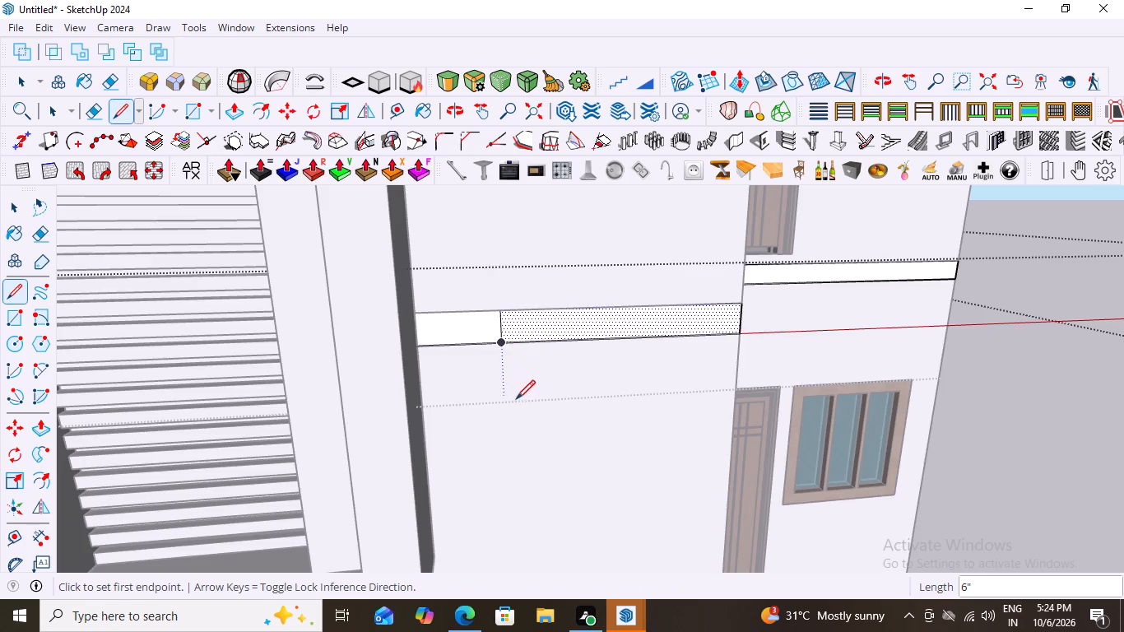
scroll(519, 397, down, 13)
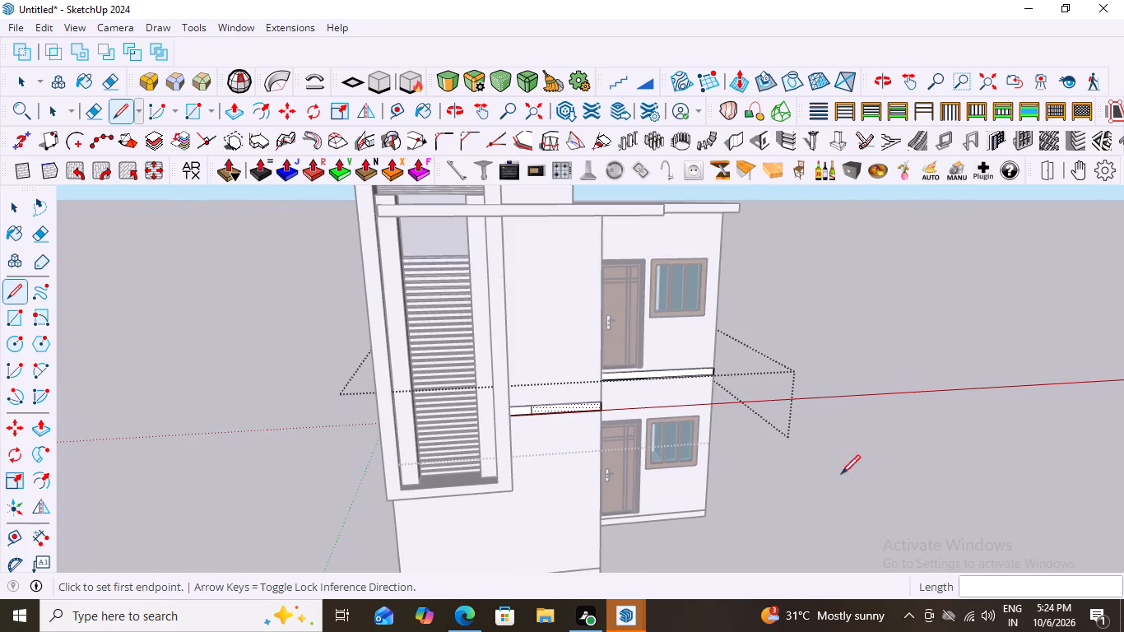
key(space)
Extrude the longer part of the split band face outward by 3' to start the balcony slab.
middle_drag(740, 402, 641, 386)
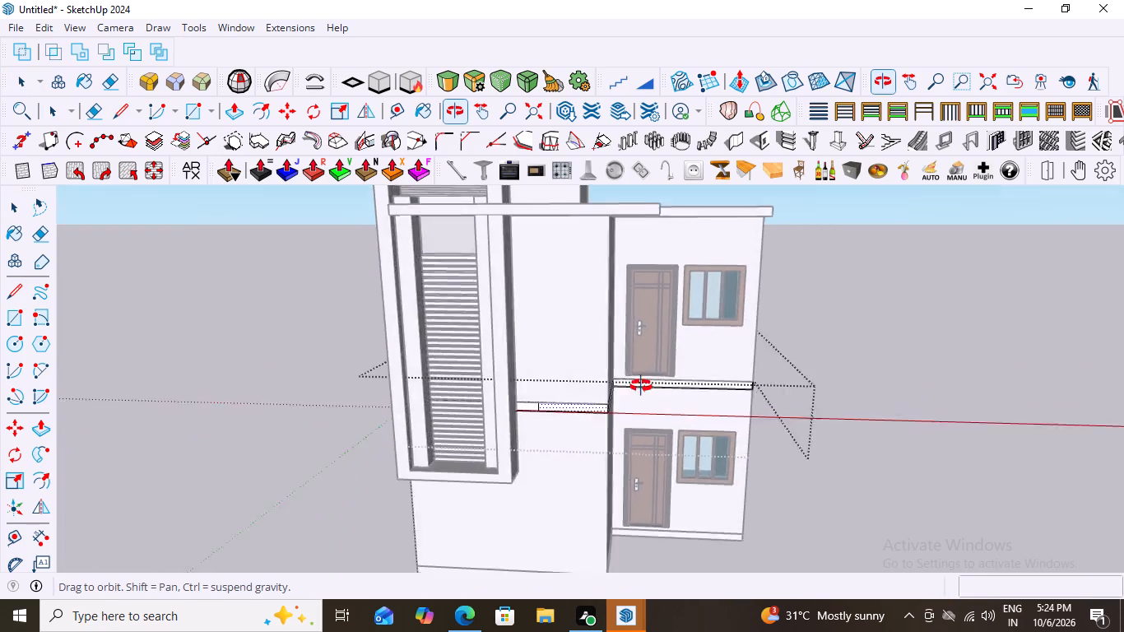
middle_drag(641, 386, 651, 359)
scroll(552, 430, up, 3)
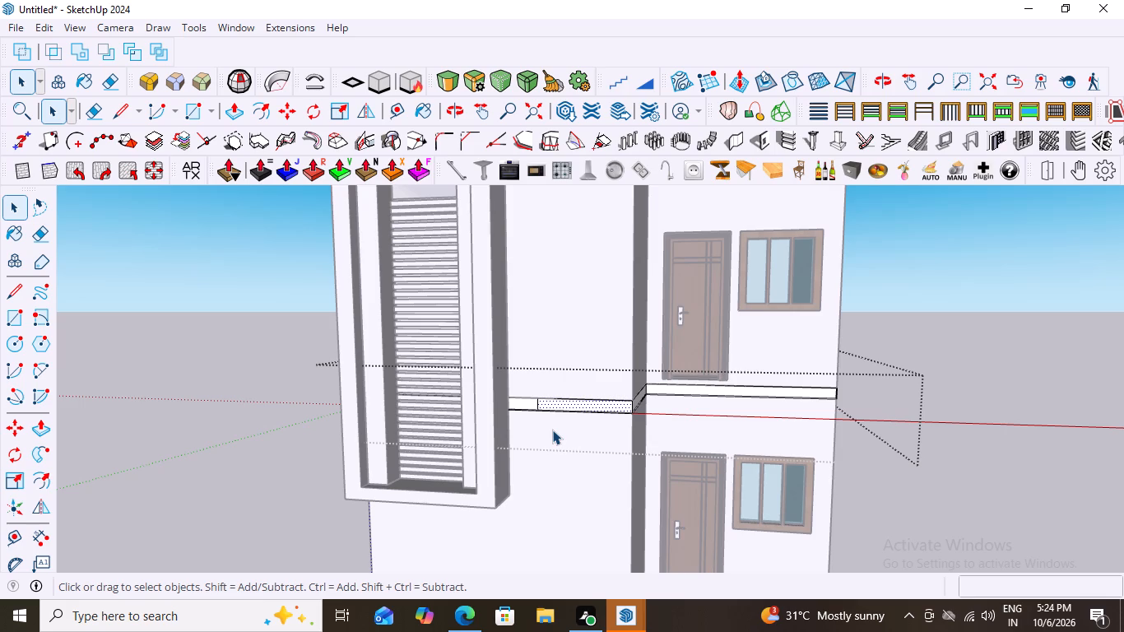
key(p)
click(614, 402)
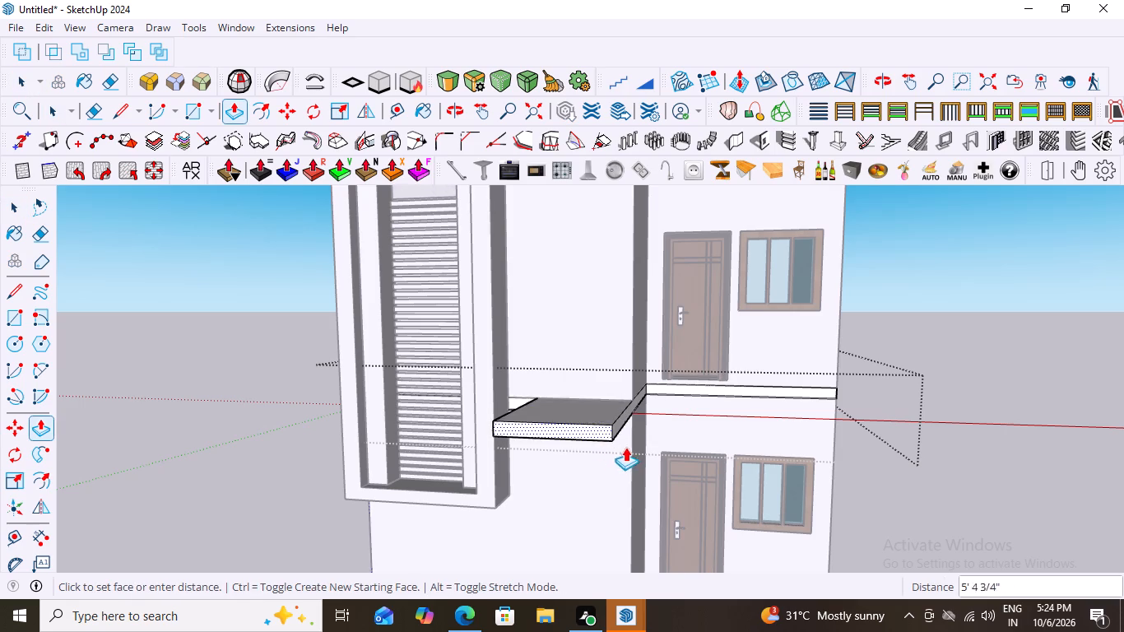
middle_drag(600, 463, 692, 475)
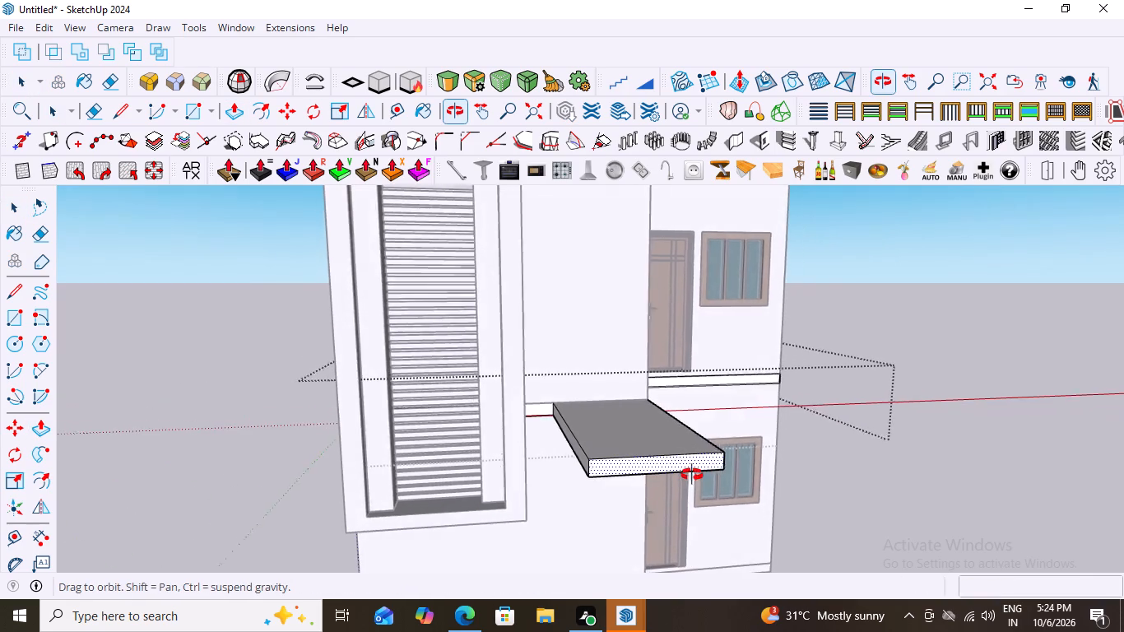
middle_drag(692, 475, 671, 472)
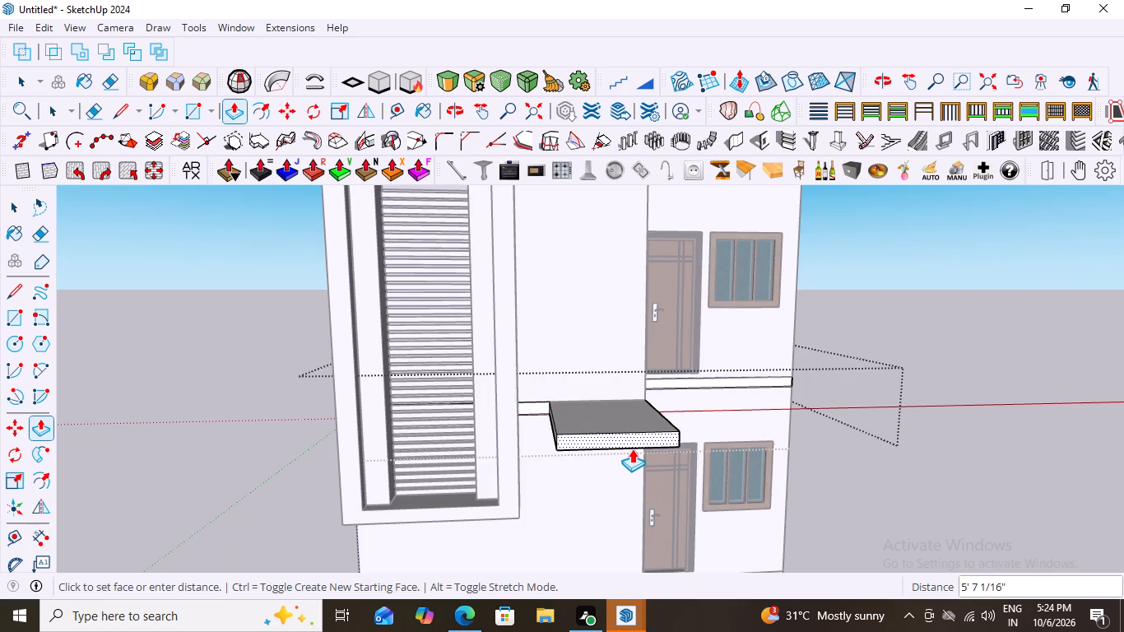
key(3)
key(apostrophe)
key(Return)
Extrude the recessed band face below the upper door outward by the same 3' distance.
middle_drag(797, 480, 785, 369)
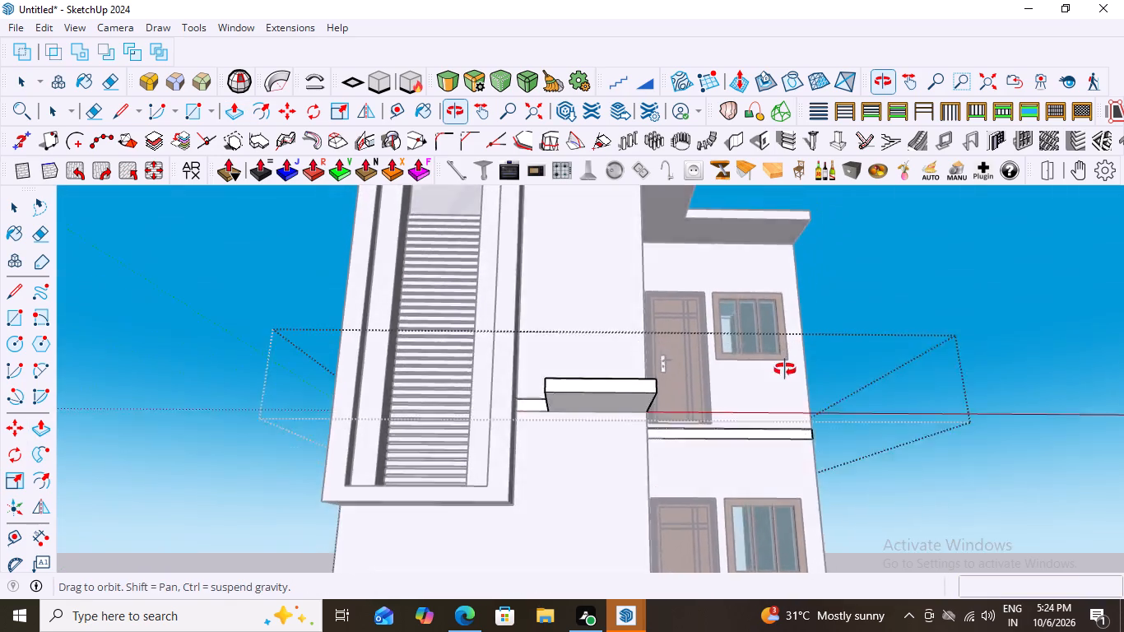
middle_drag(785, 369, 750, 518)
scroll(750, 520, down, 2)
scroll(732, 408, up, 7)
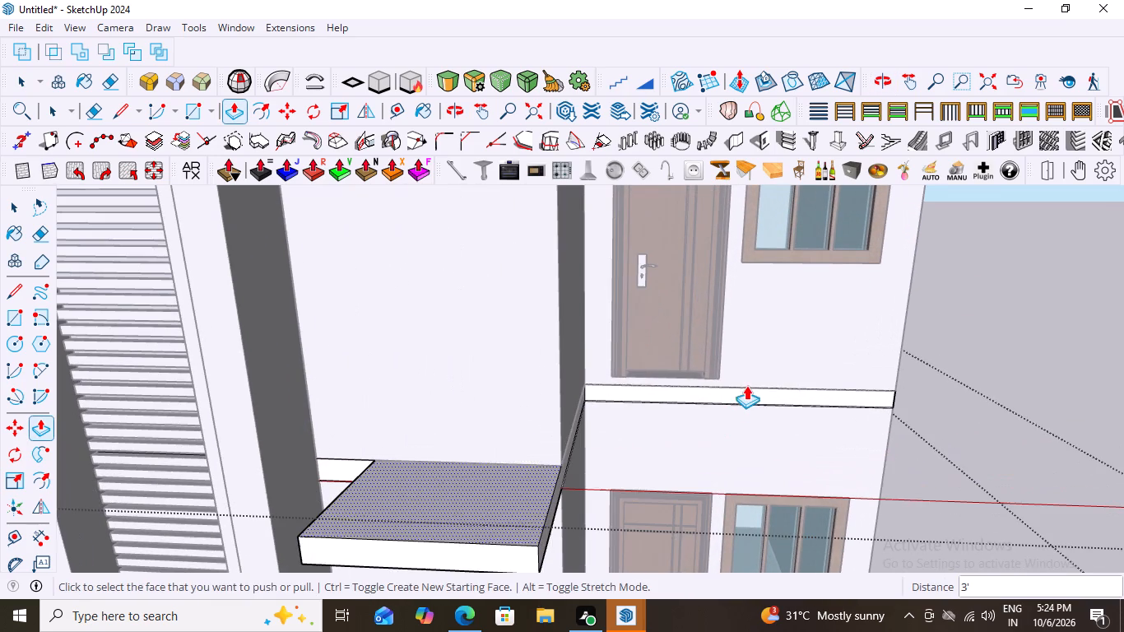
double_click(753, 389)
scroll(707, 426, up, 2)
double_click(694, 424)
Extend the door-side slab's front face a further 2' 9", flush with the neighbouring slab's front, and close the group.
scroll(718, 404, down, 6)
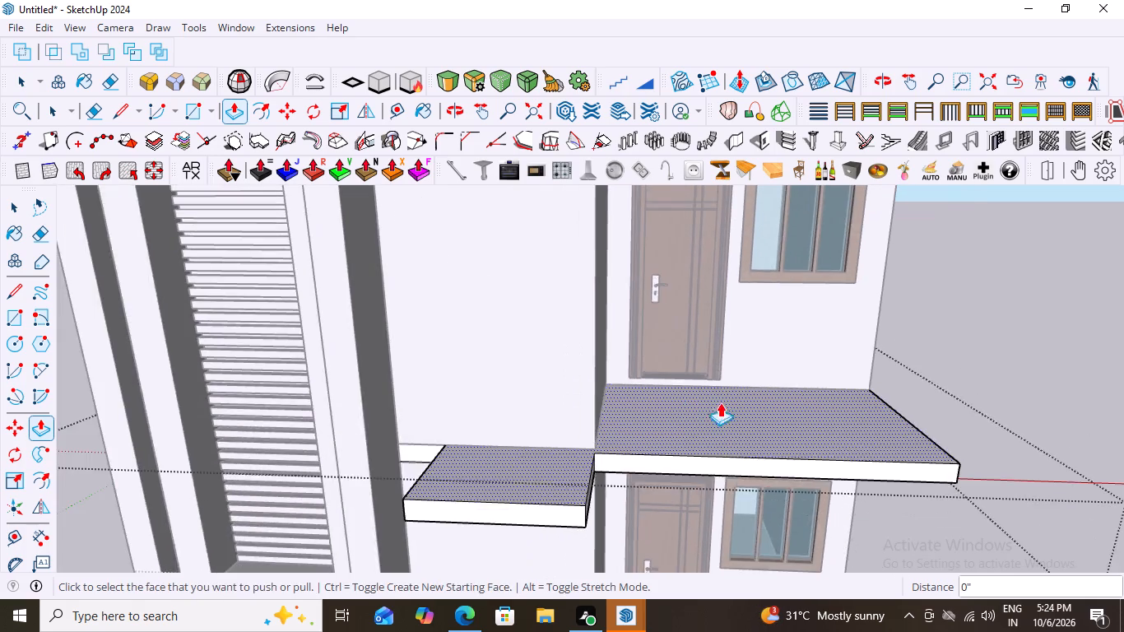
scroll(720, 402, down, 1)
scroll(708, 441, up, 3)
click(708, 436)
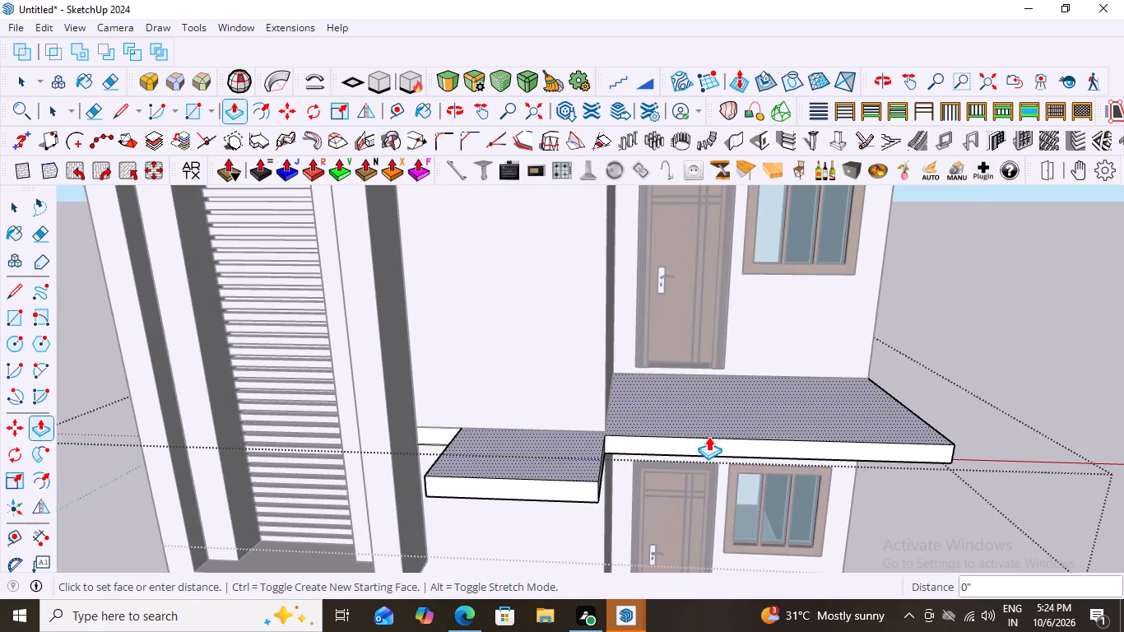
key(Escape)
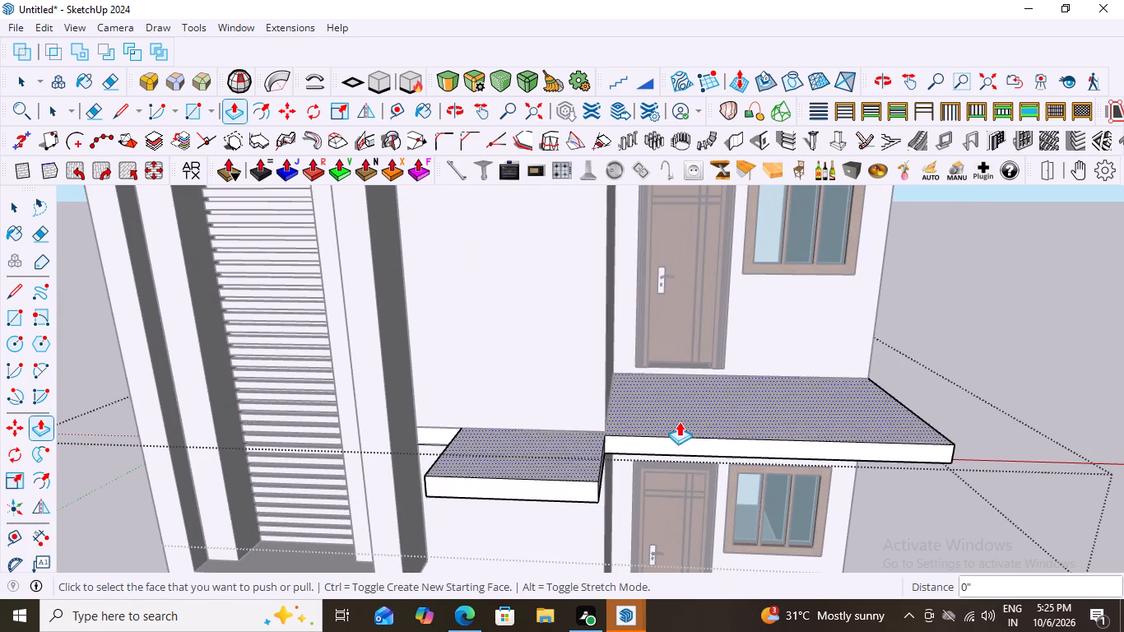
scroll(678, 471, up, 2)
click(685, 434)
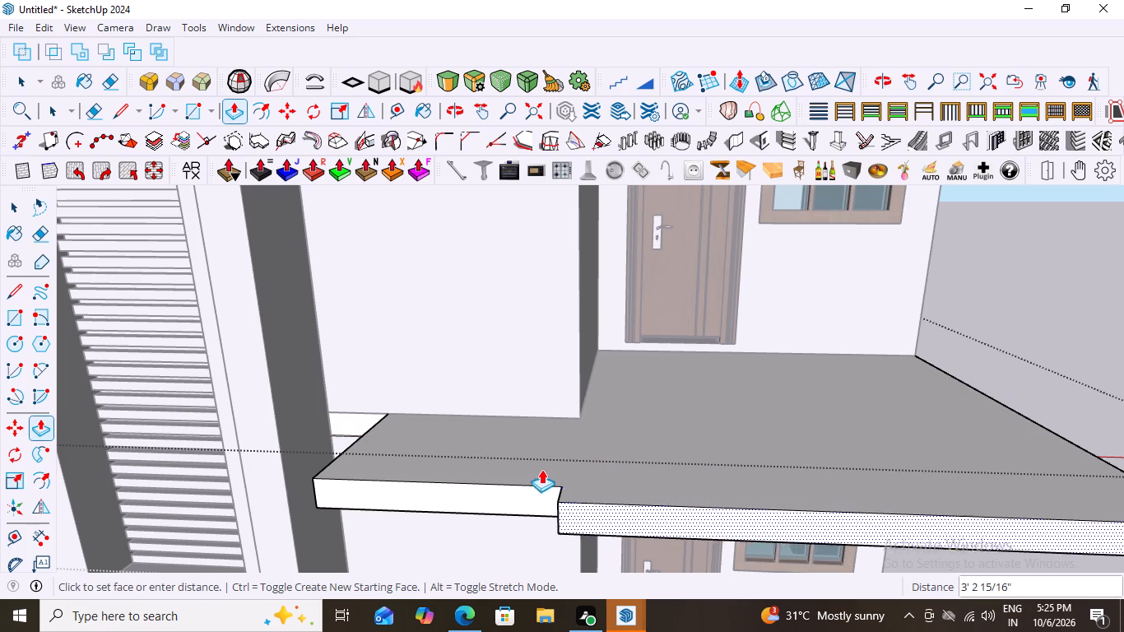
click(546, 493)
scroll(724, 442, down, 3)
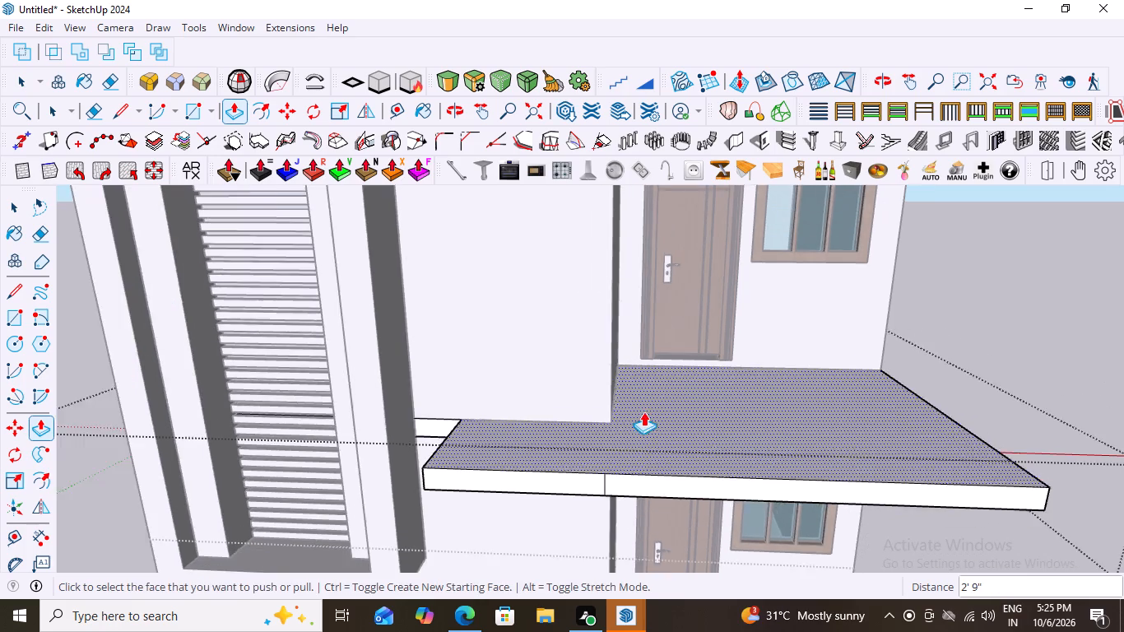
scroll(643, 411, down, 8)
key(space)
click(973, 383)
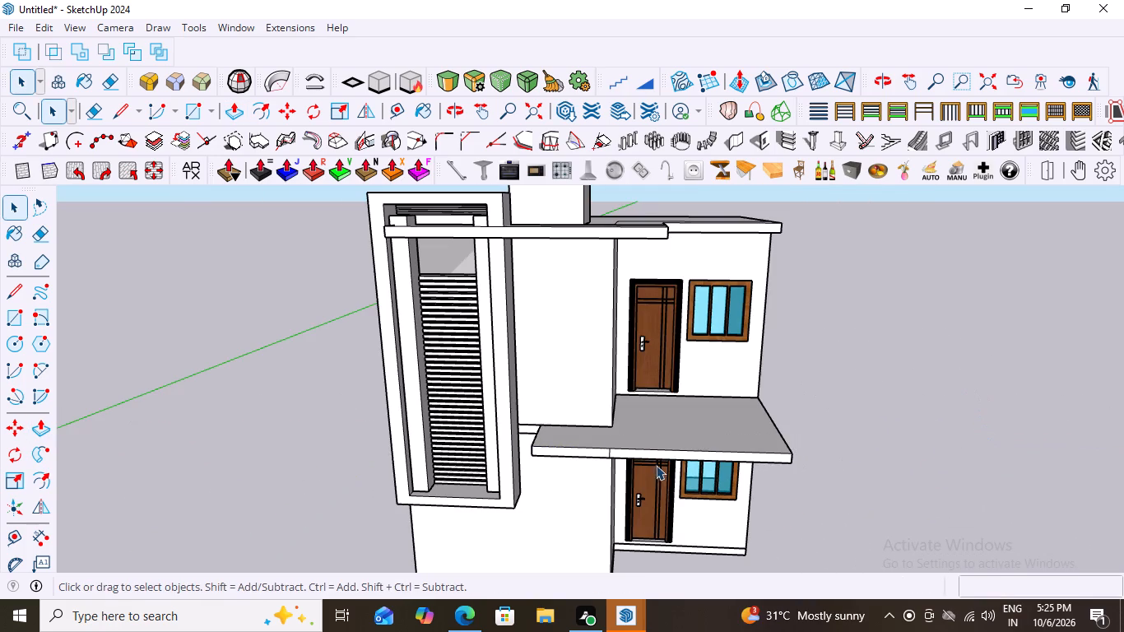
Delete the vertical seam edge between the two slab sections on the balcony slab's front face and close the group.
middle_drag(583, 457, 611, 482)
scroll(611, 482, up, 7)
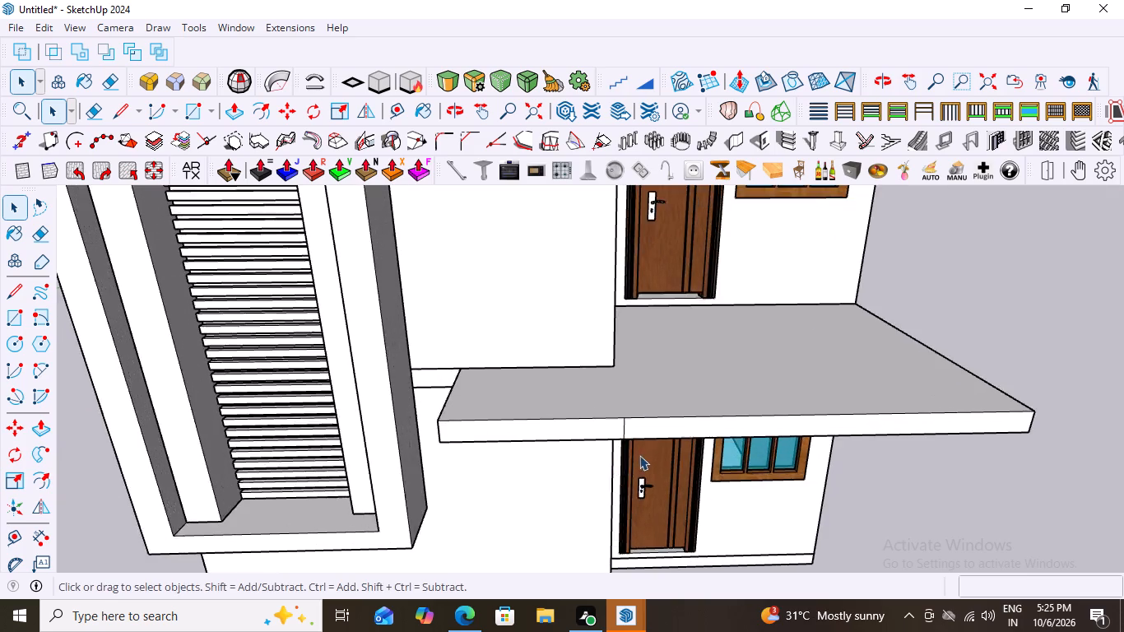
scroll(639, 455, up, 3)
click(606, 407)
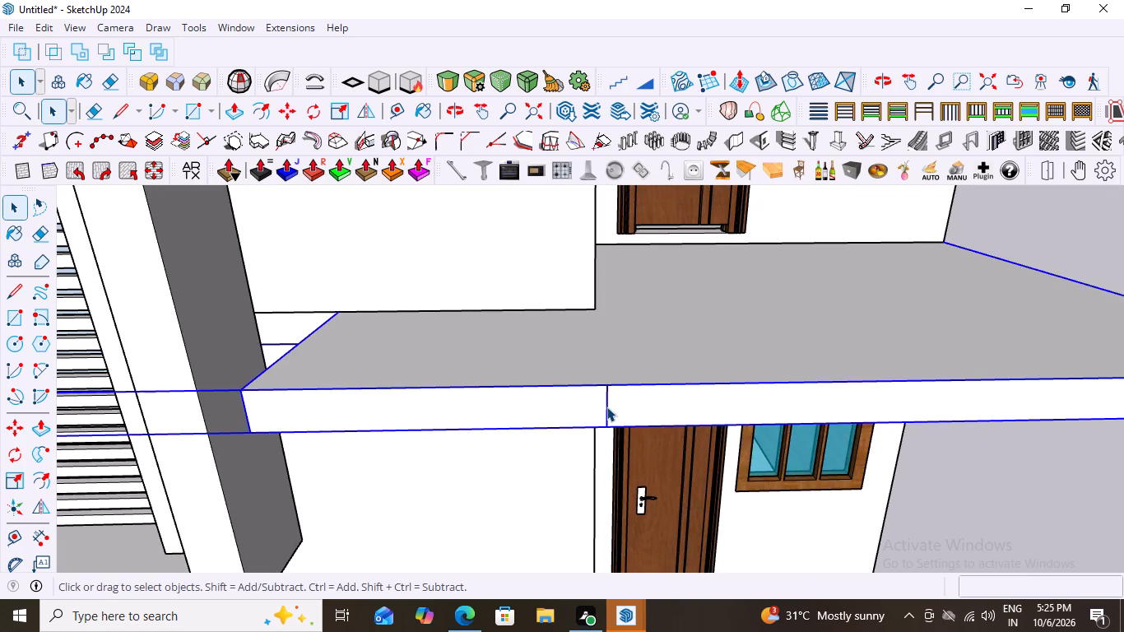
double_click(606, 407)
click(606, 407)
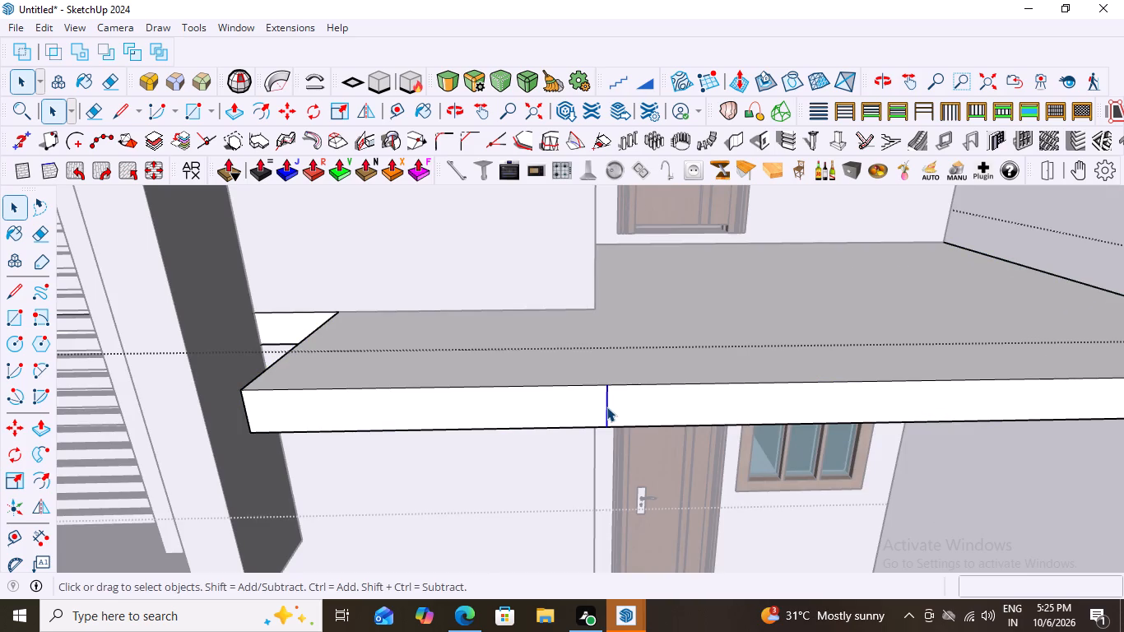
key(Delete)
scroll(506, 395, down, 14)
key(space)
click(838, 314)
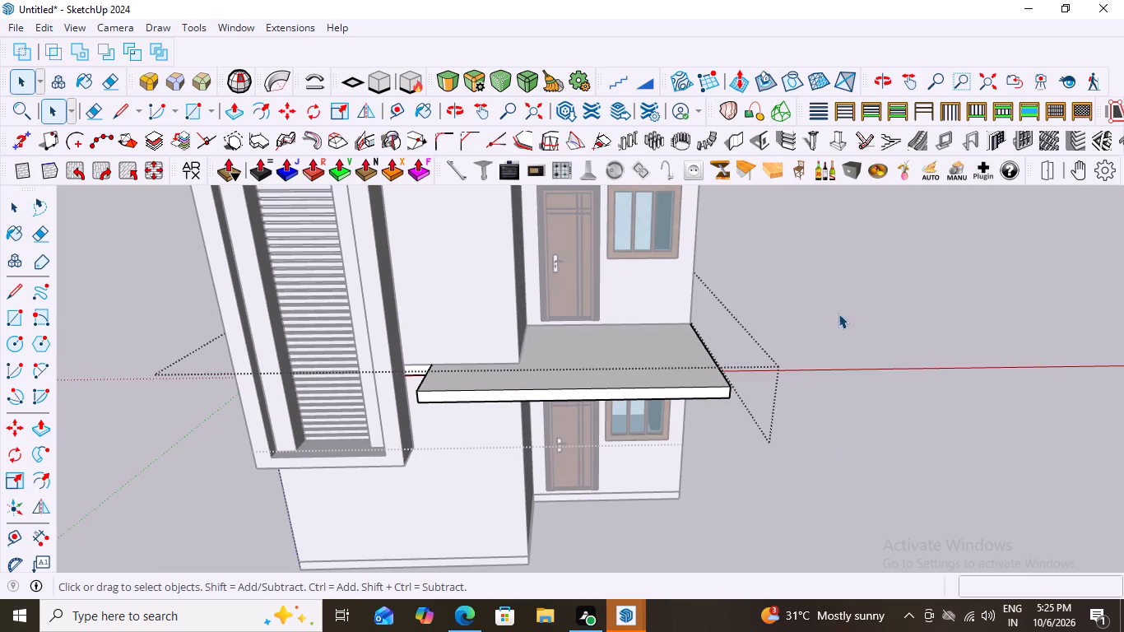
Examine the balcony slab, roof edge and plain side wall of the house from several angles.
scroll(719, 397, down, 6)
middle_drag(695, 437, 773, 314)
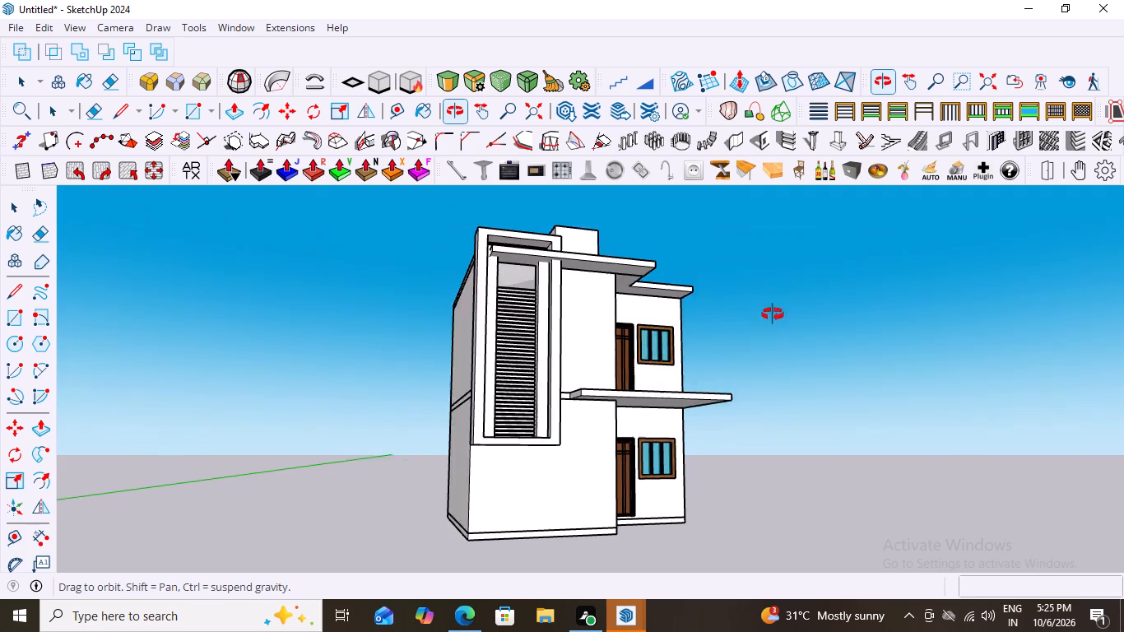
middle_drag(773, 314, 680, 347)
scroll(631, 388, up, 2)
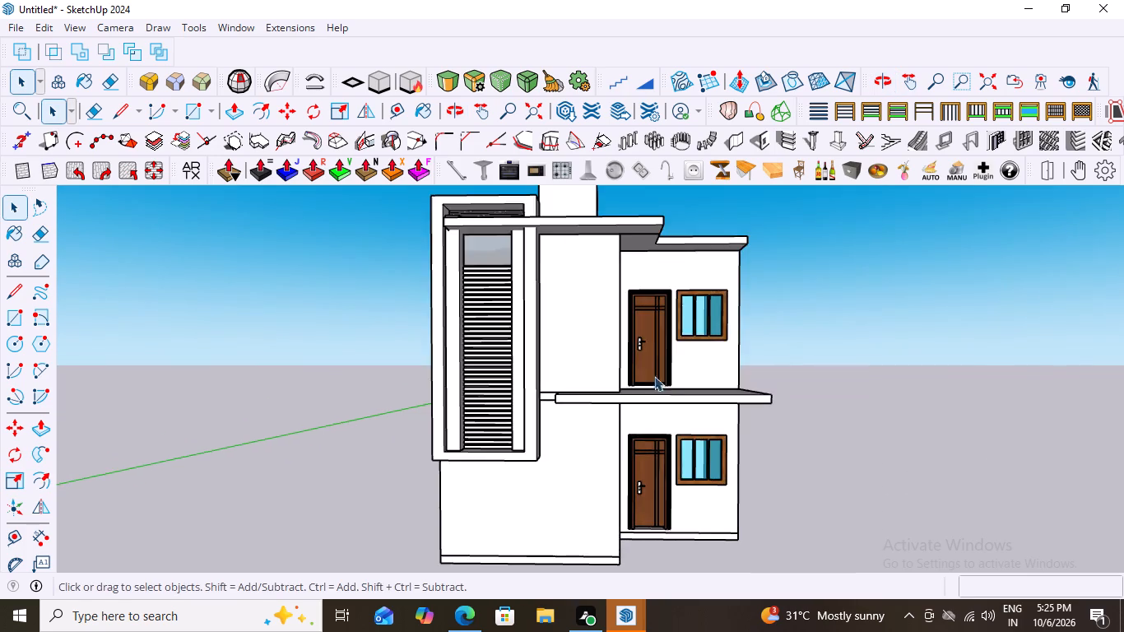
middle_drag(671, 371, 685, 502)
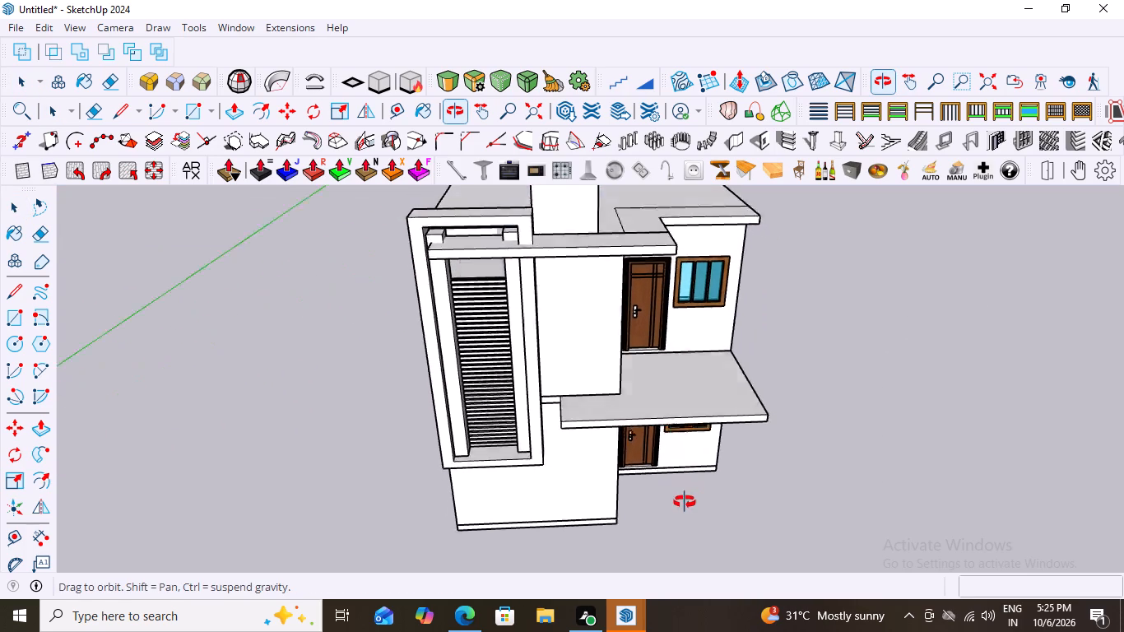
middle_drag(685, 502, 684, 503)
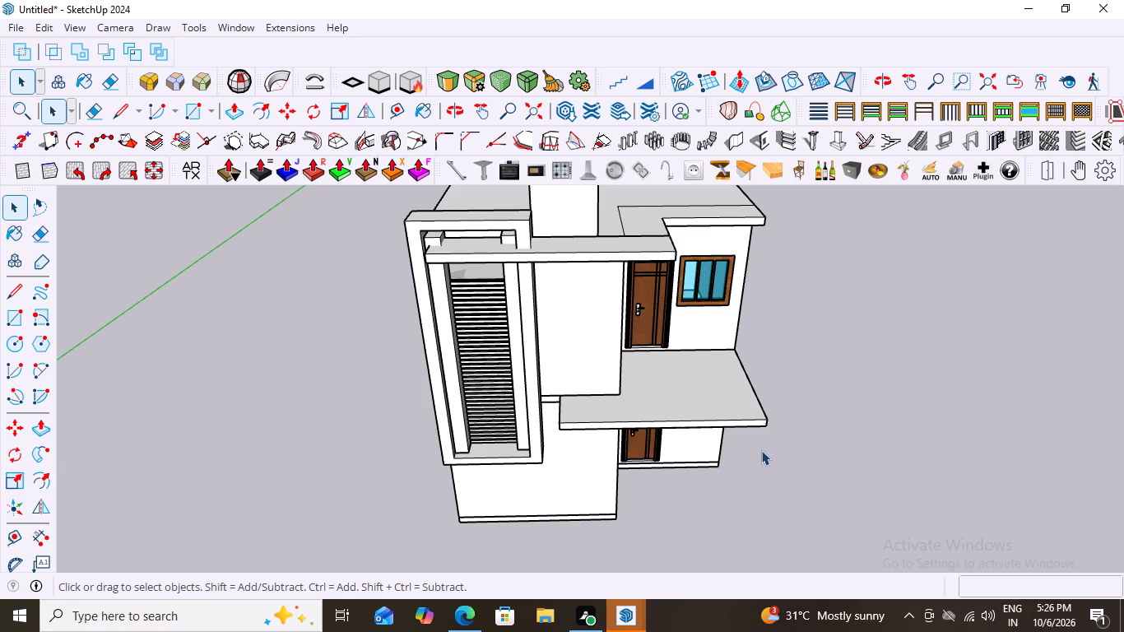
middle_drag(807, 405, 521, 327)
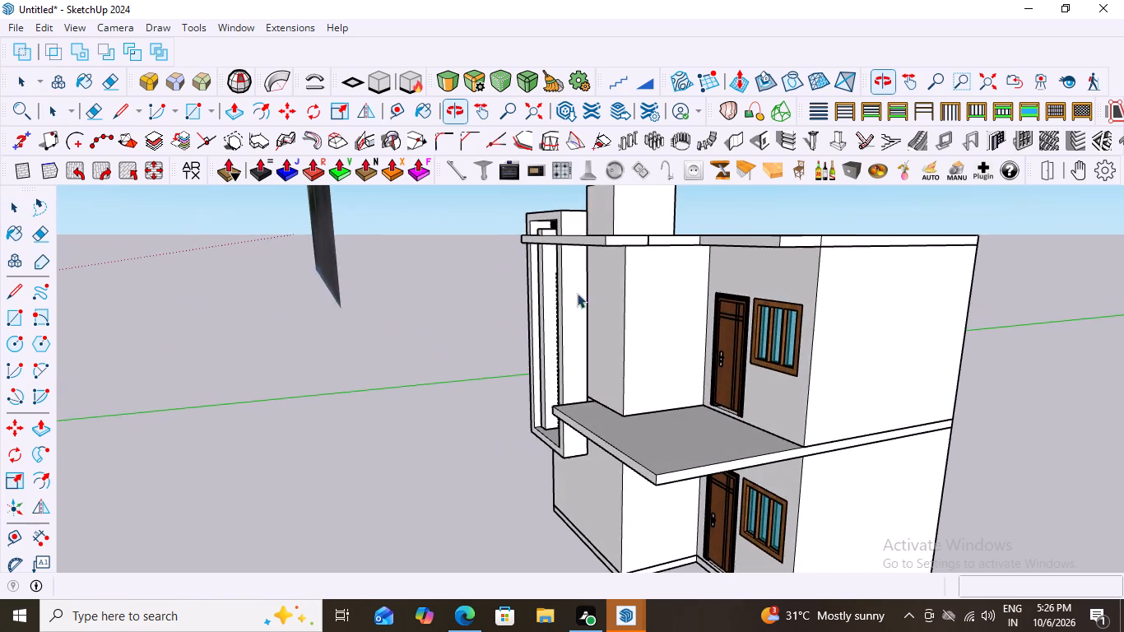
scroll(587, 290, down, 10)
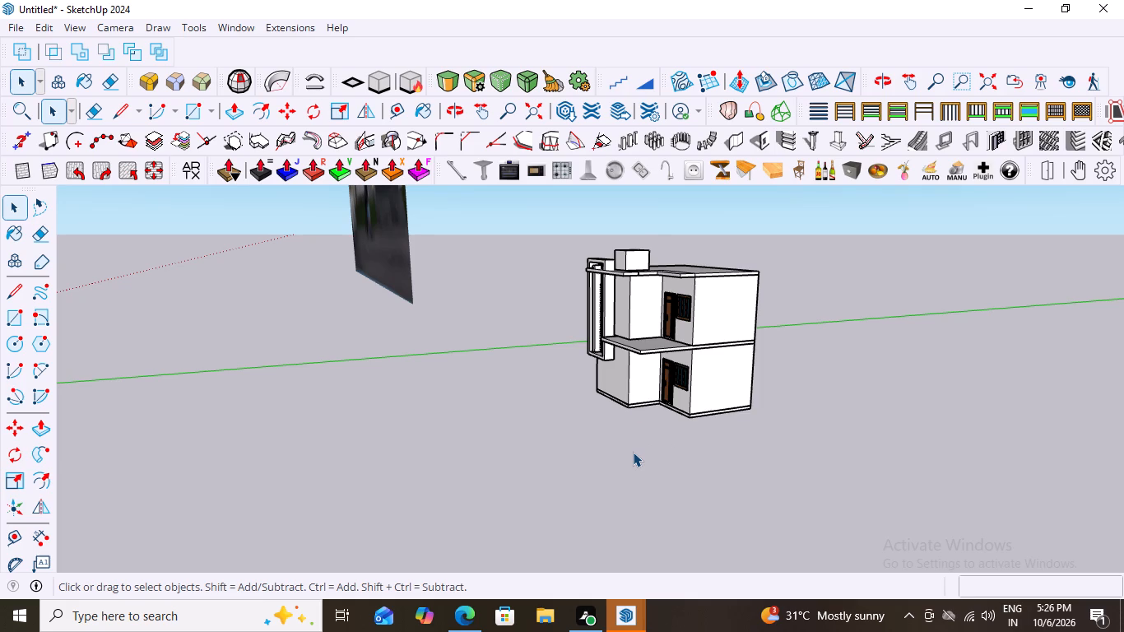
scroll(632, 286, up, 8)
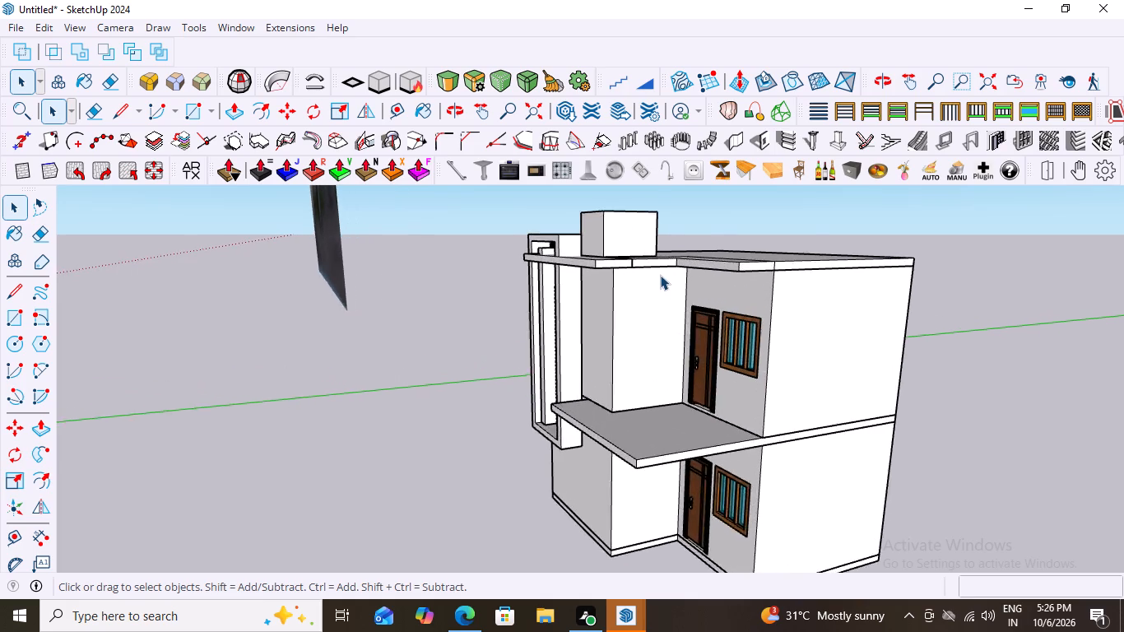
scroll(660, 275, up, 3)
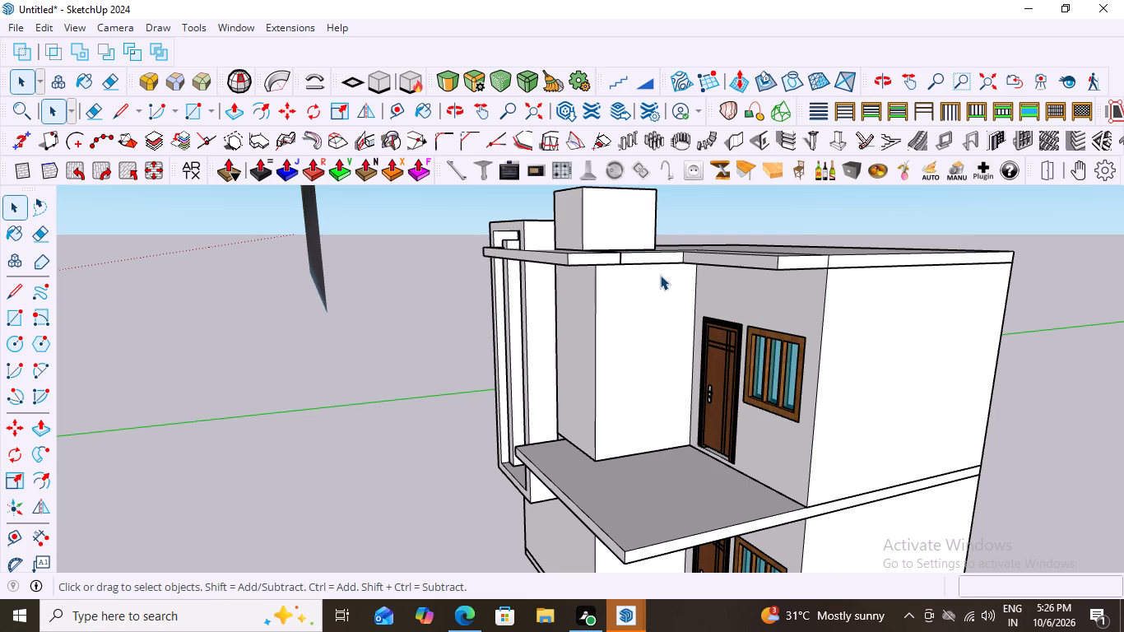
scroll(681, 258, down, 7)
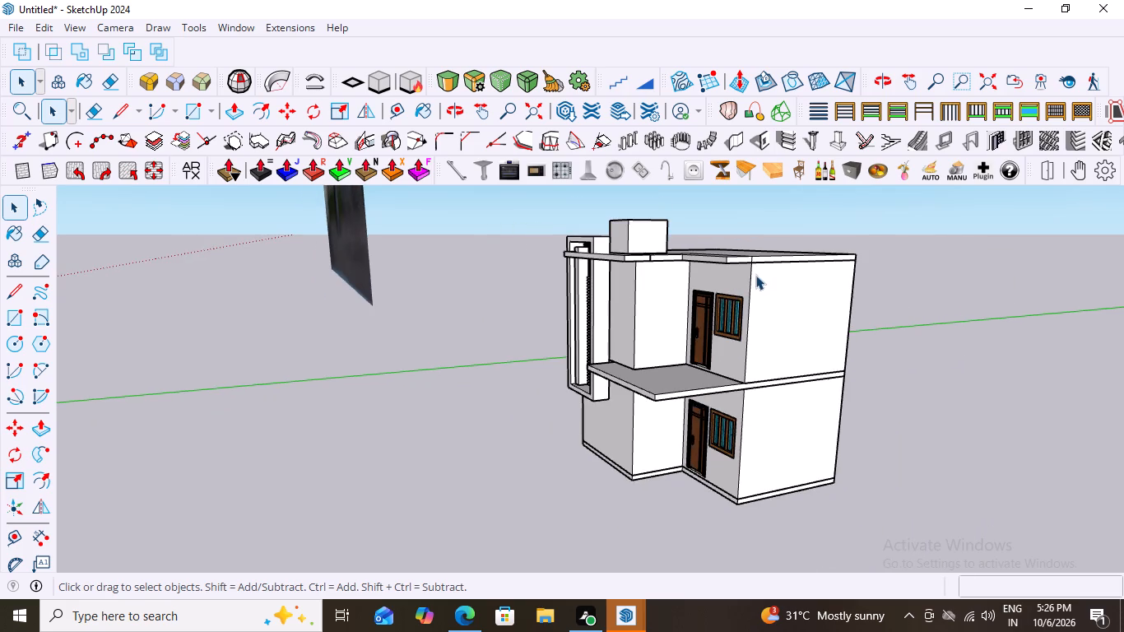
scroll(755, 274, up, 5)
scroll(685, 248, down, 7)
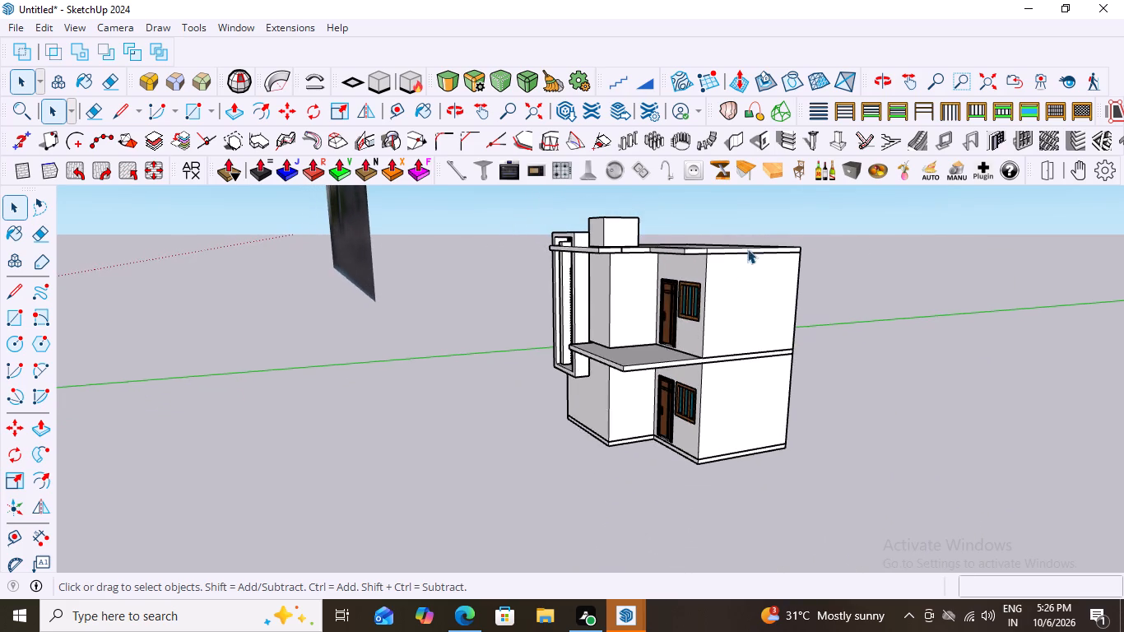
scroll(750, 245, up, 6)
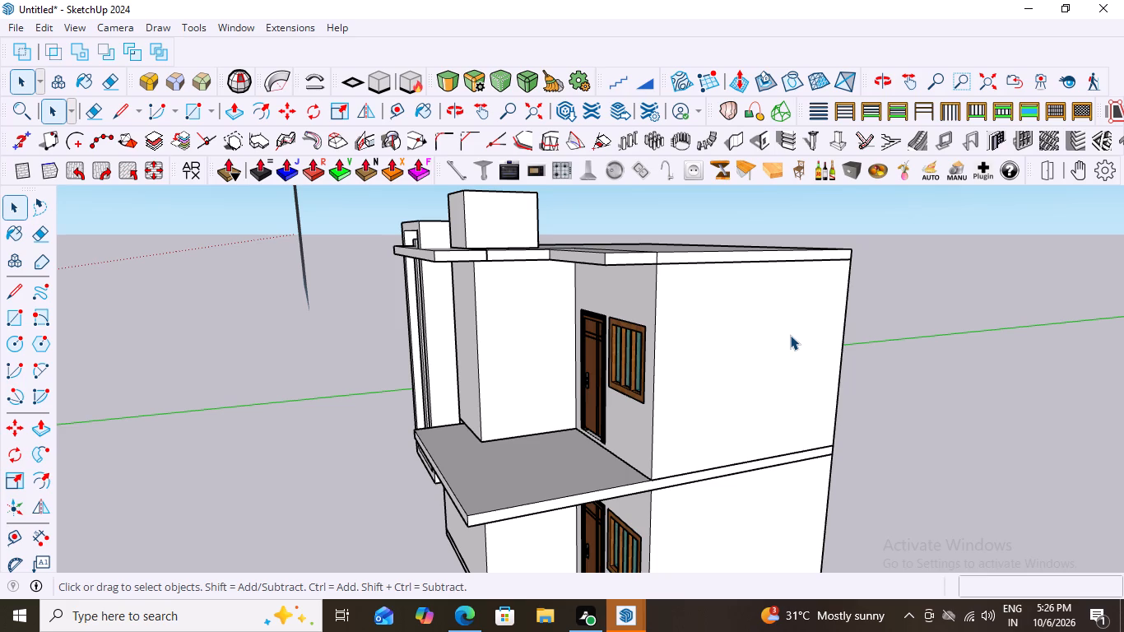
scroll(532, 95, down, 4)
scroll(669, 328, down, 3)
scroll(599, 295, down, 3)
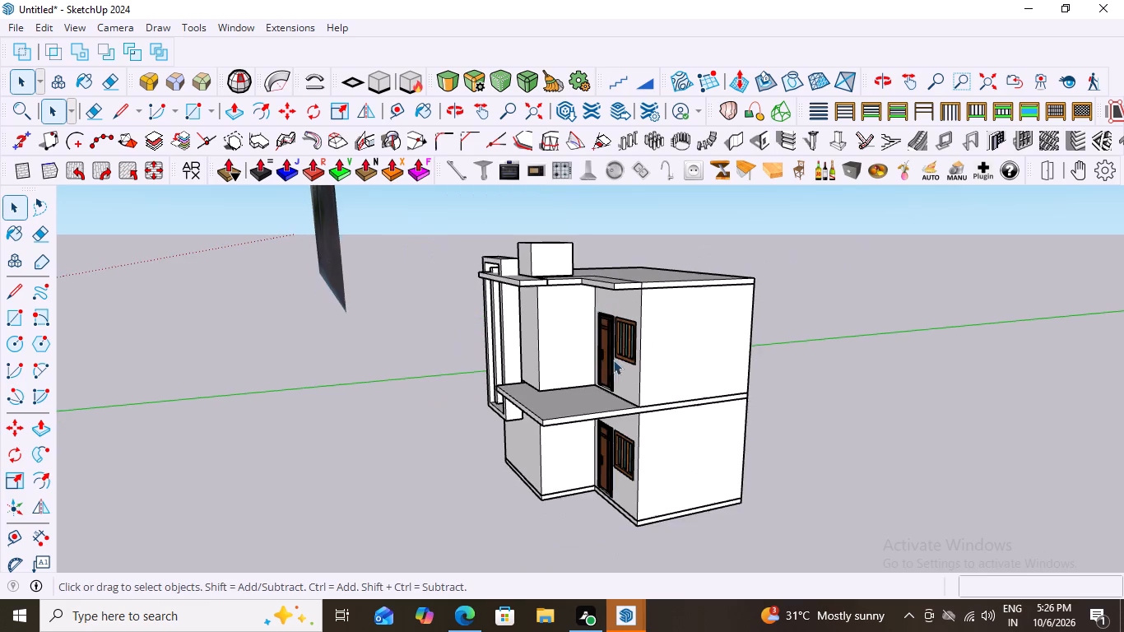
scroll(775, 368, up, 3)
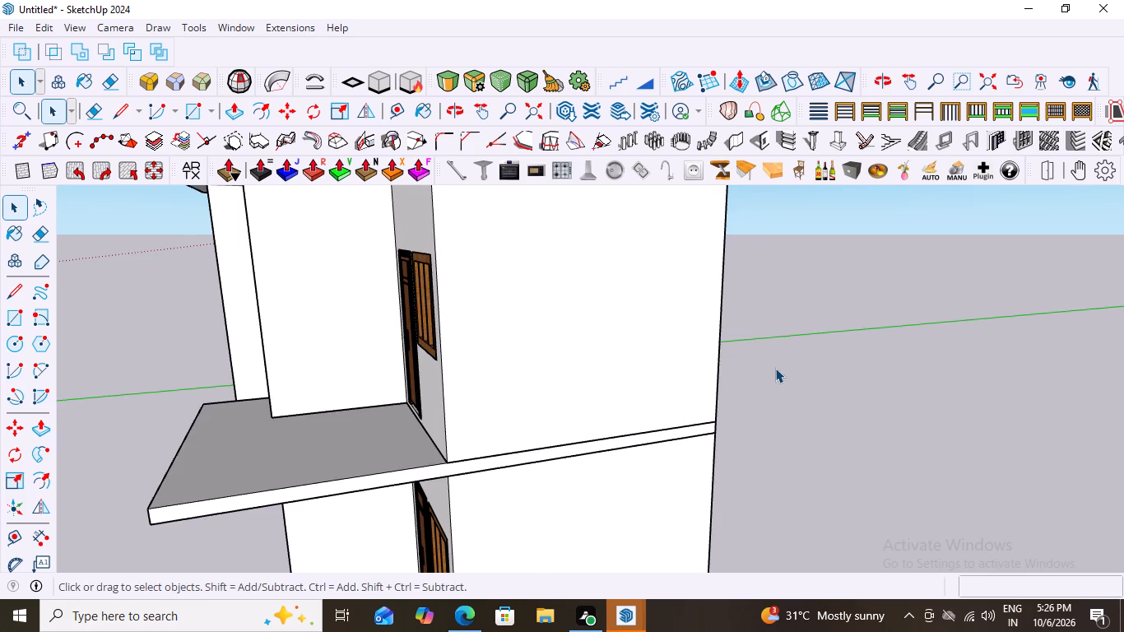
Draw a vertical rectangle over the plain side wall beside the doors, from the roof slab's rear top corner to the front base corner.
key(r)
scroll(718, 383, down, 3)
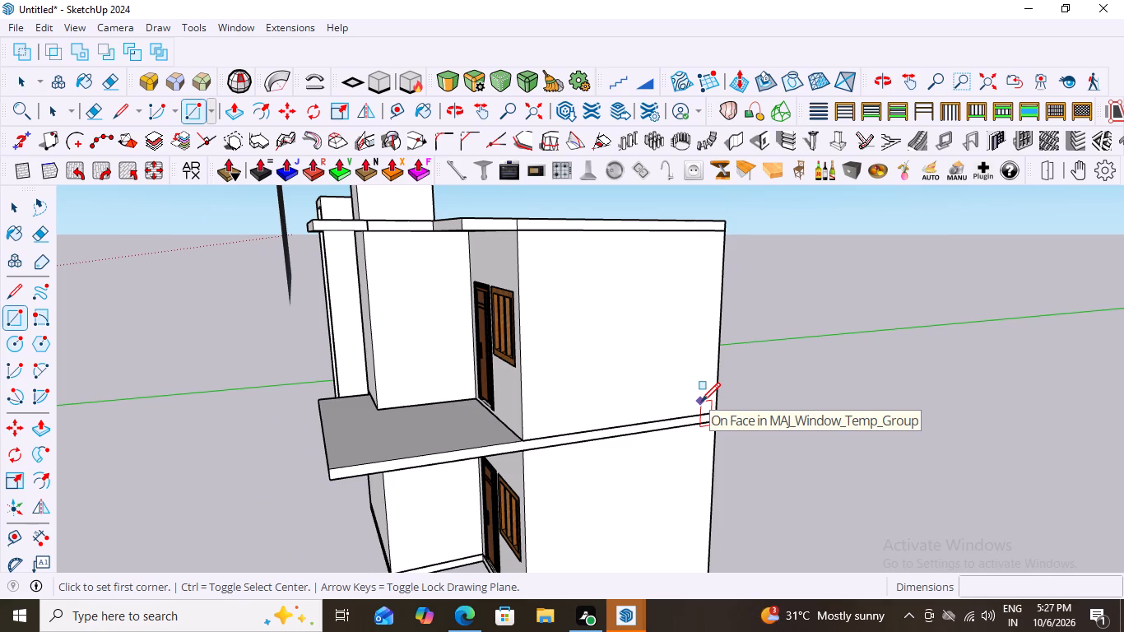
scroll(708, 411, down, 4)
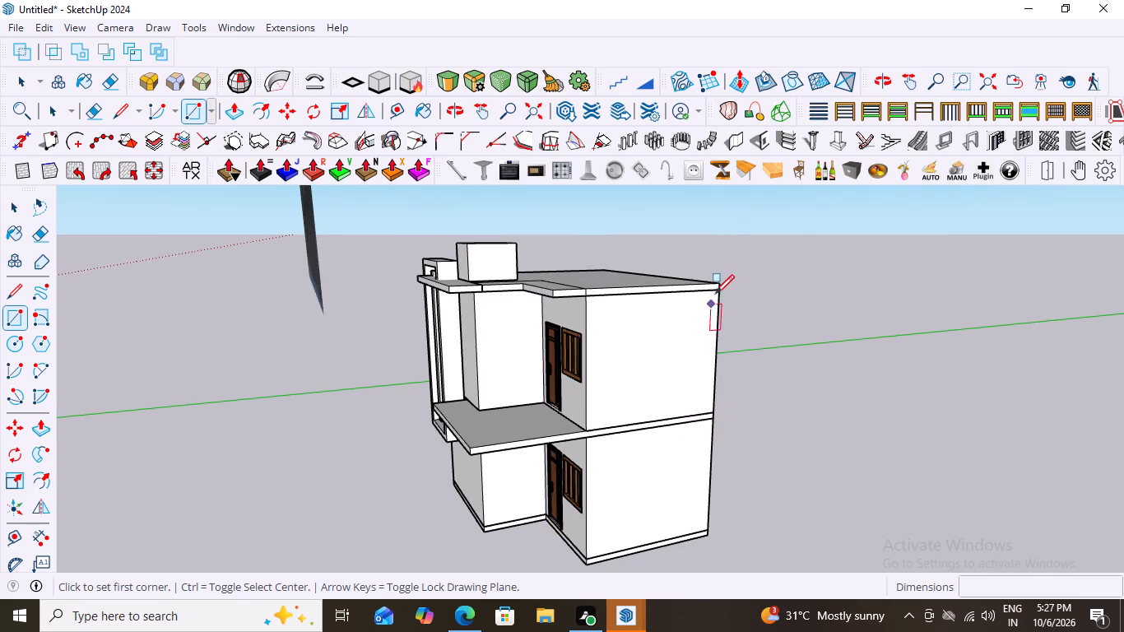
scroll(717, 290, up, 7)
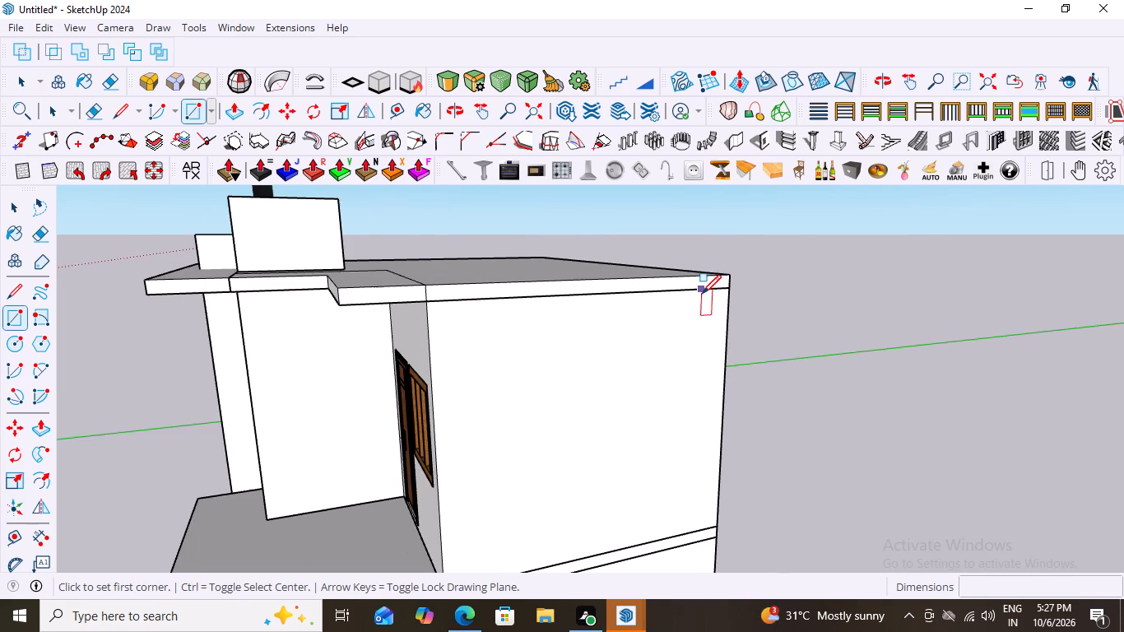
click(729, 276)
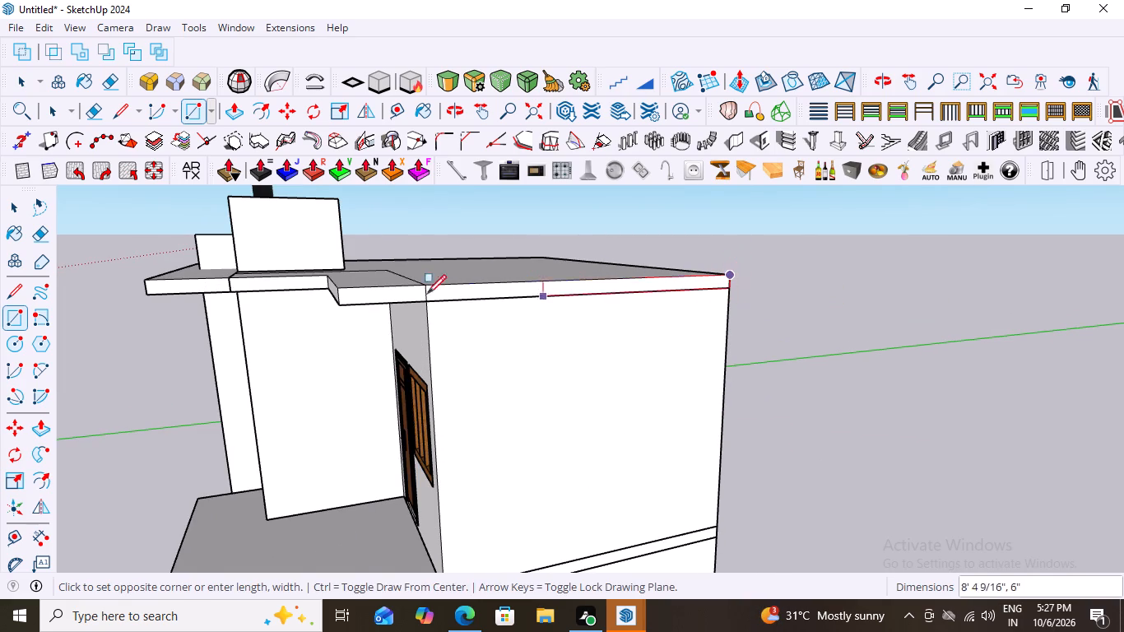
scroll(495, 274, down, 12)
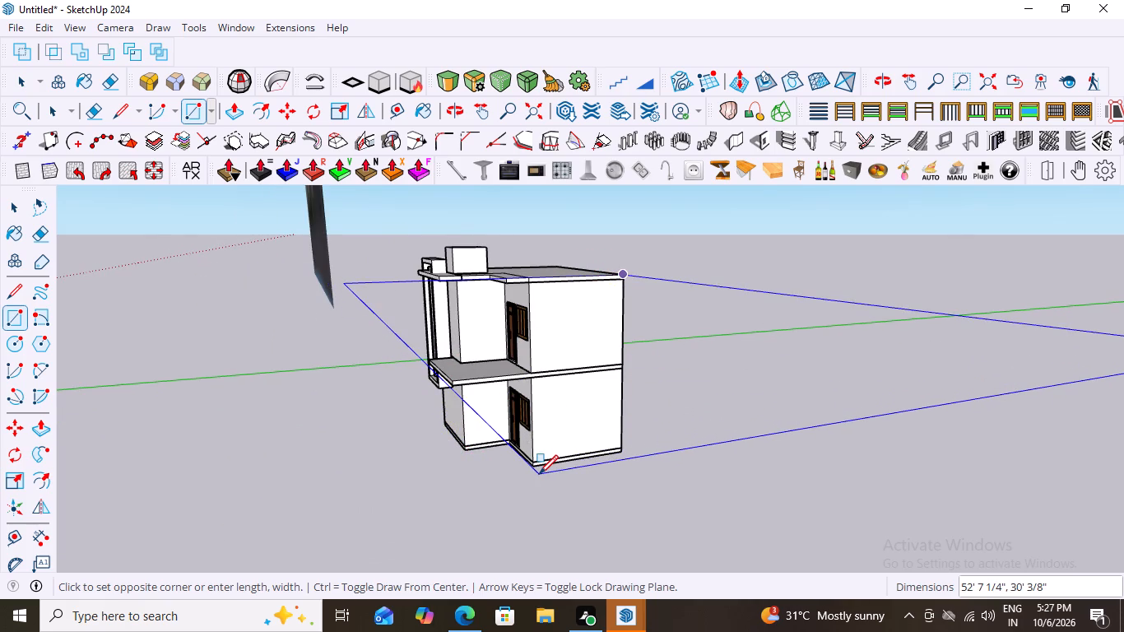
key(Left)
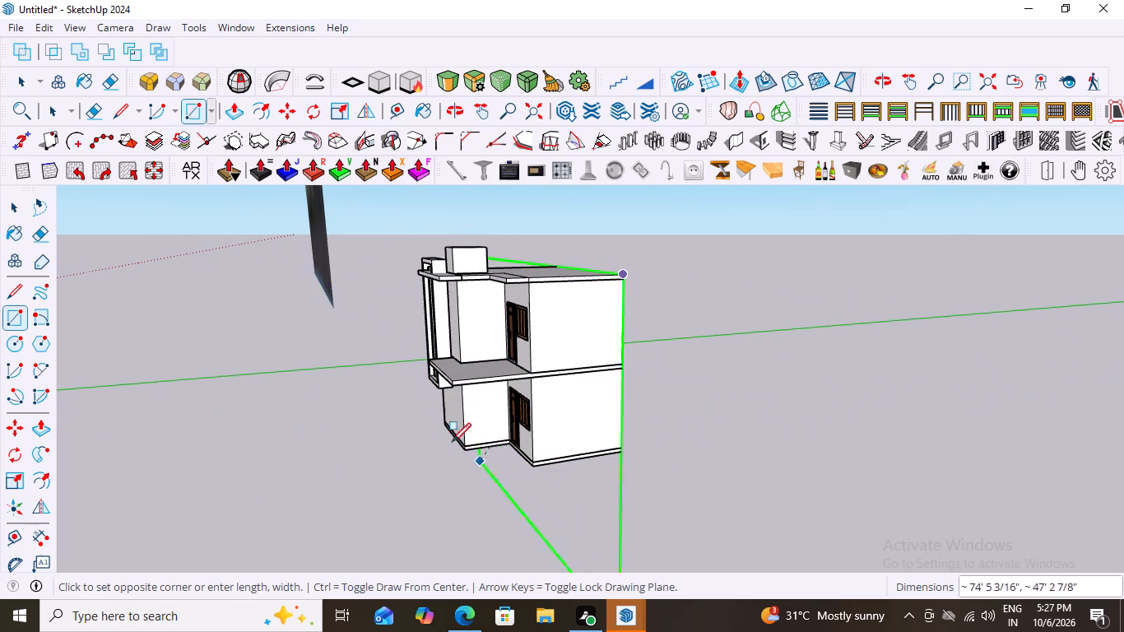
key(Up)
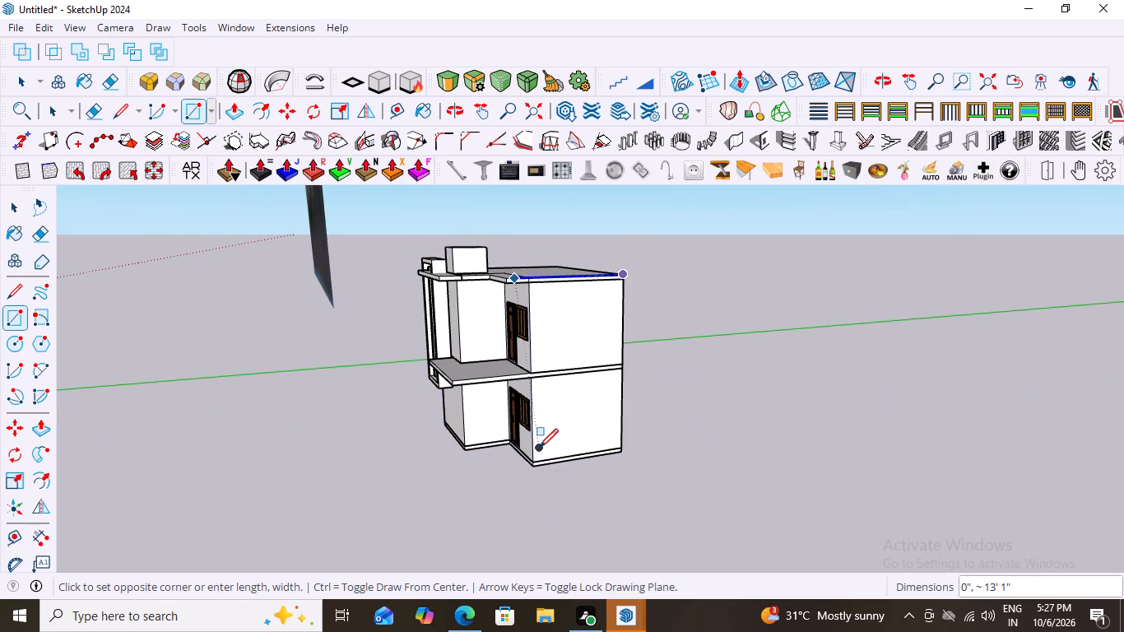
key(Left)
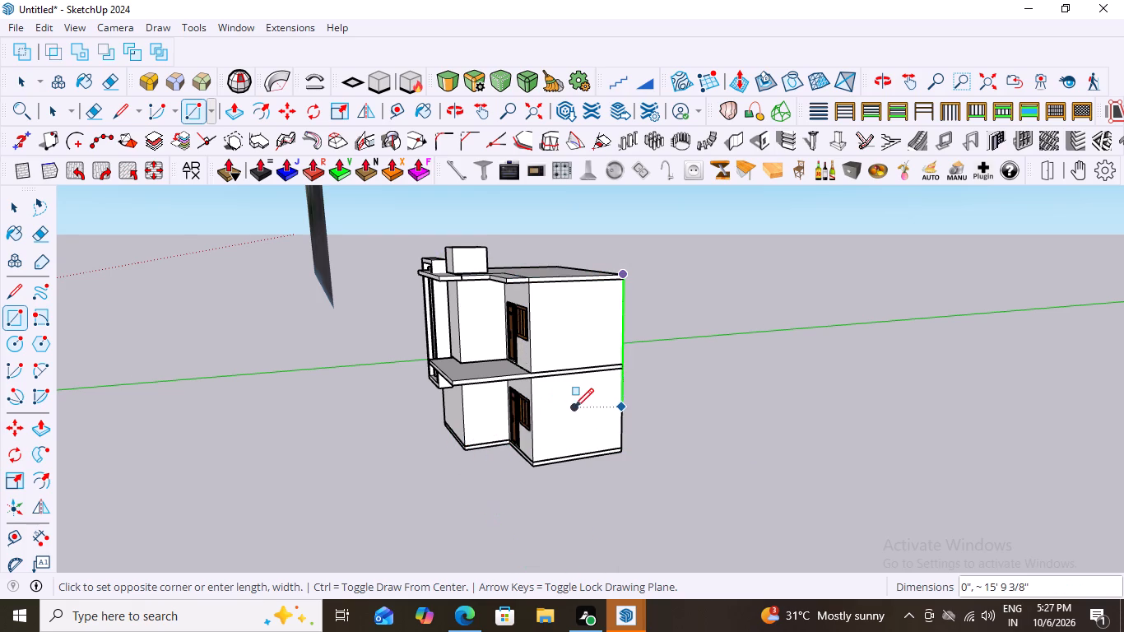
key(Right)
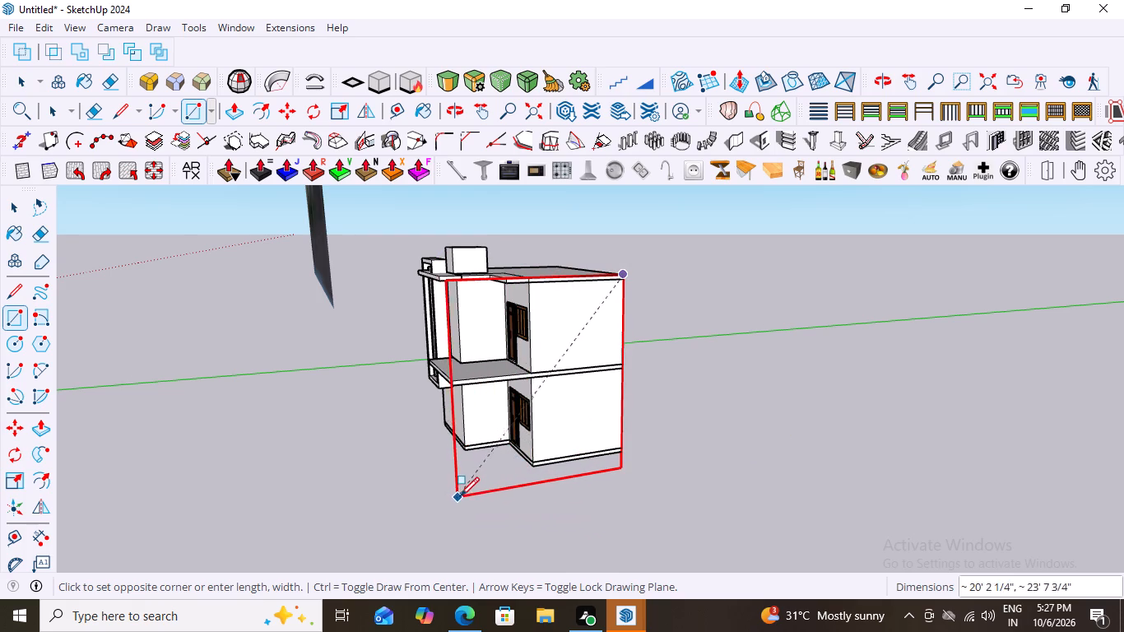
scroll(466, 494, up, 4)
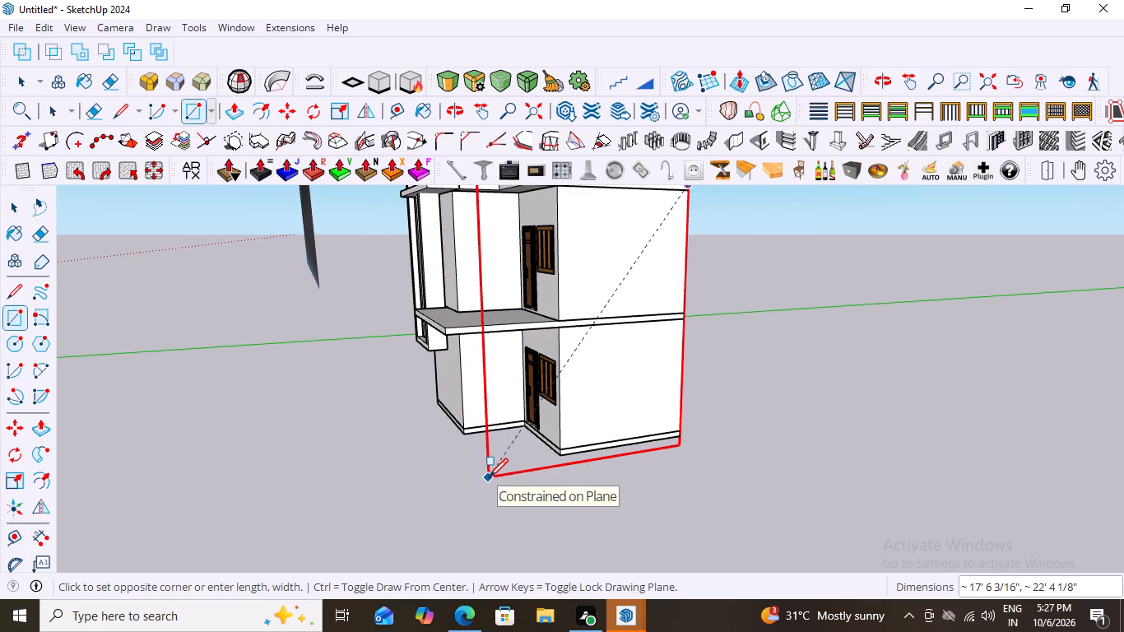
scroll(454, 389, down, 7)
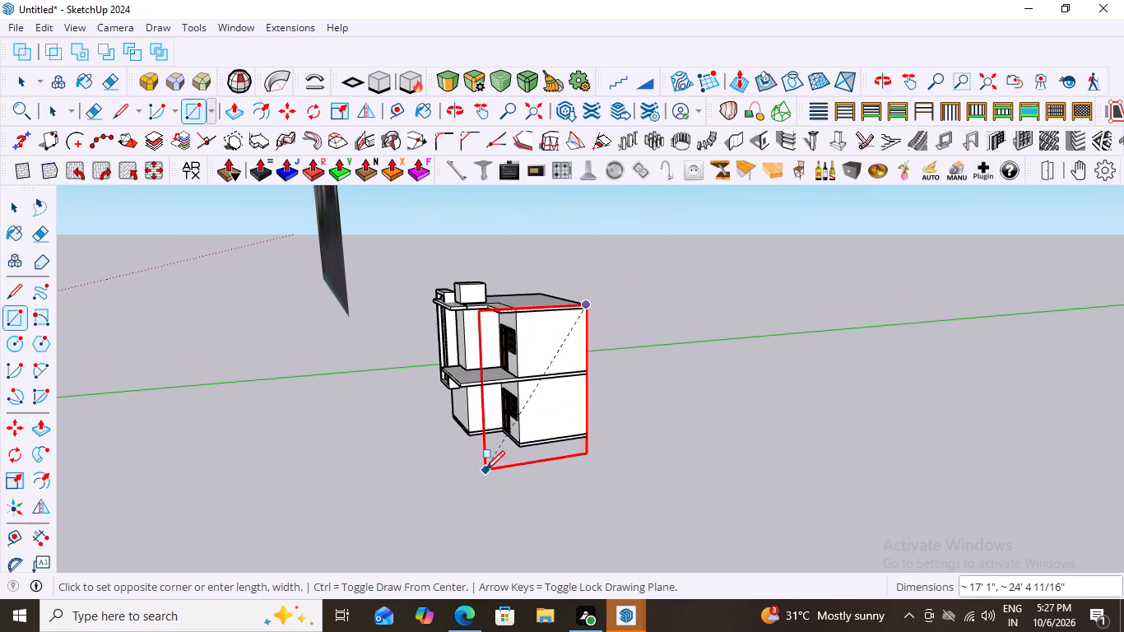
scroll(463, 300, up, 11)
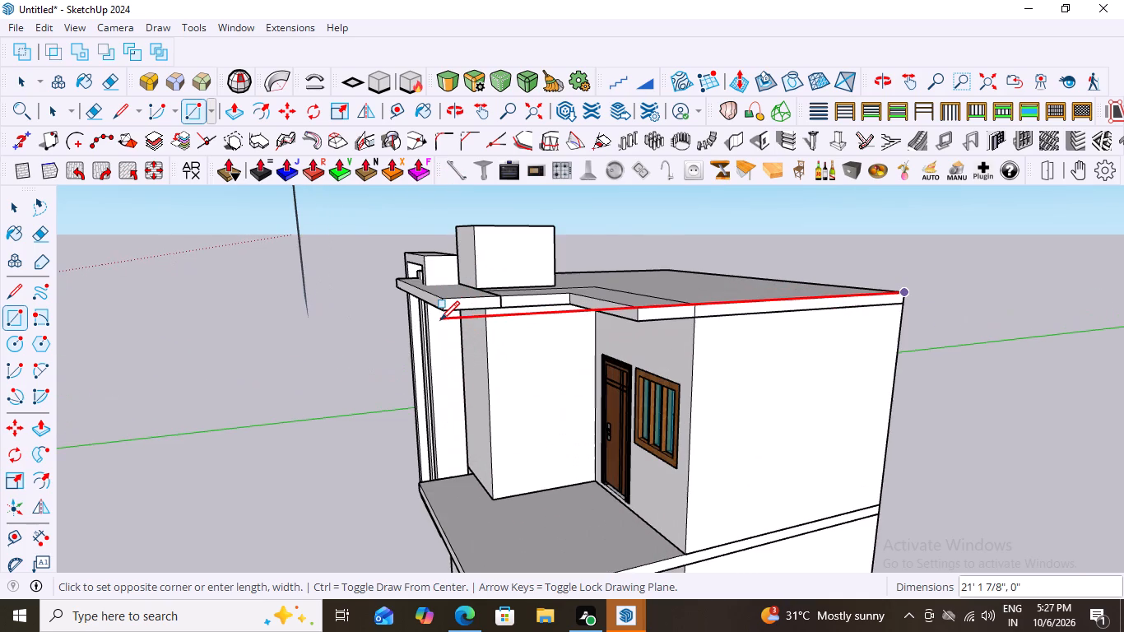
scroll(700, 364, down, 11)
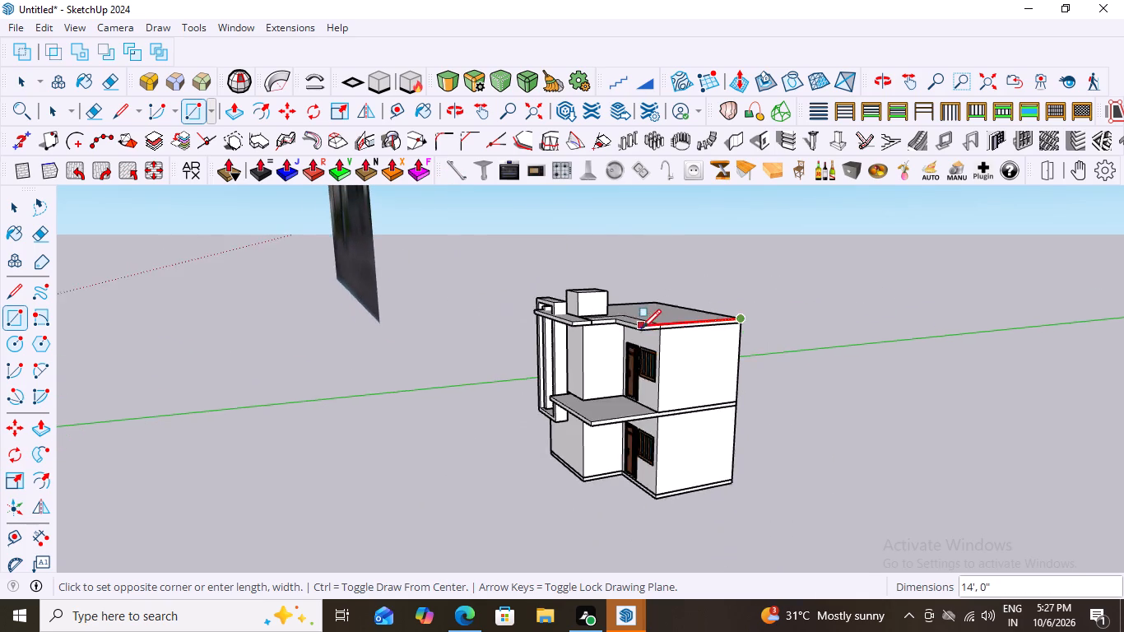
scroll(642, 328, down, 3)
scroll(651, 483, up, 12)
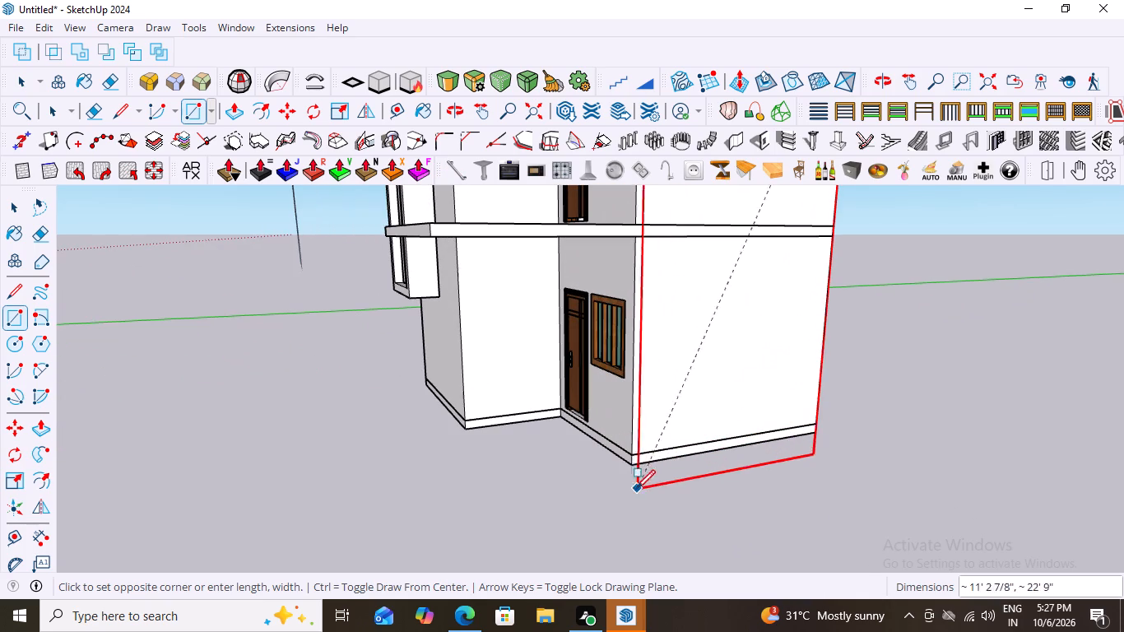
click(632, 468)
scroll(559, 504, down, 6)
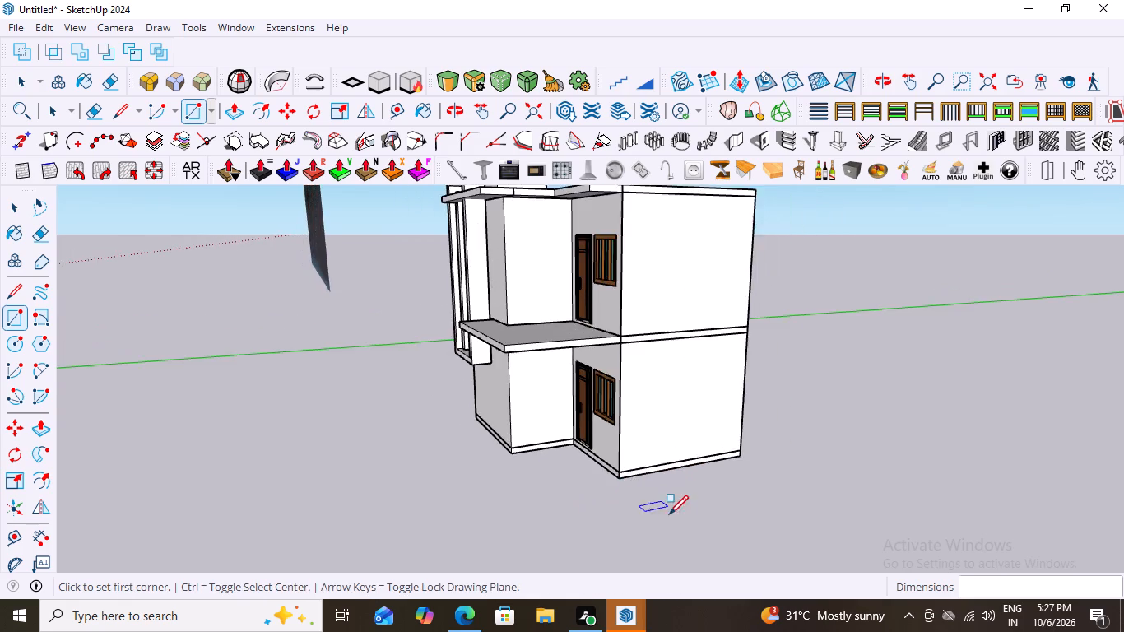
scroll(669, 514, down, 3)
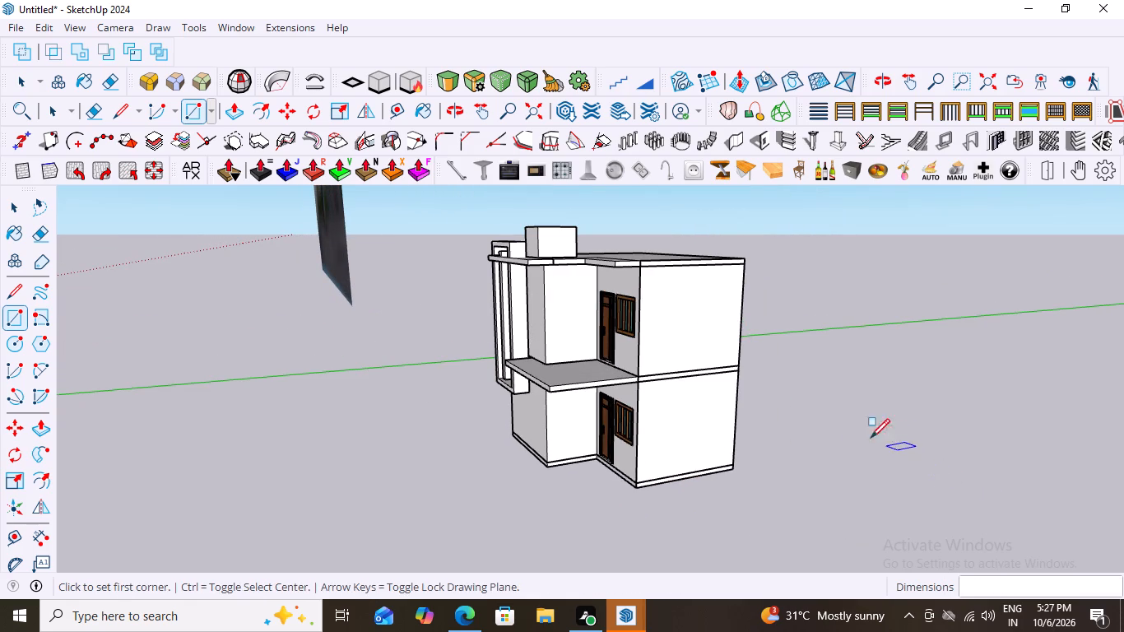
Make the new side-wall rectangle, with its face and edges, a group.
key(space)
double_click(695, 306)
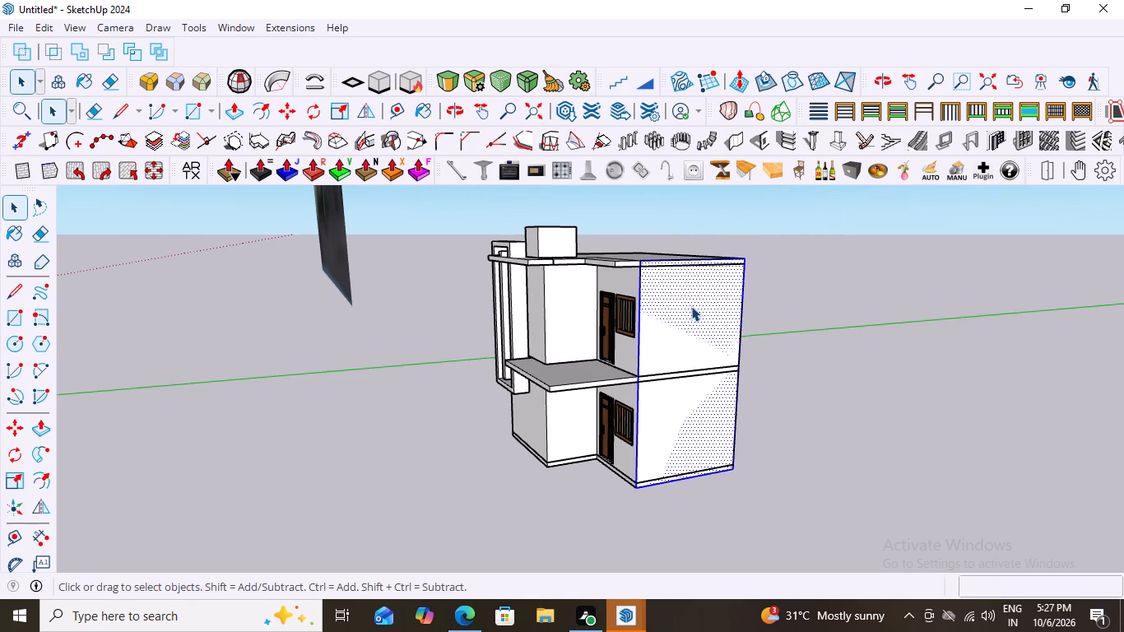
right_click(691, 306)
click(749, 156)
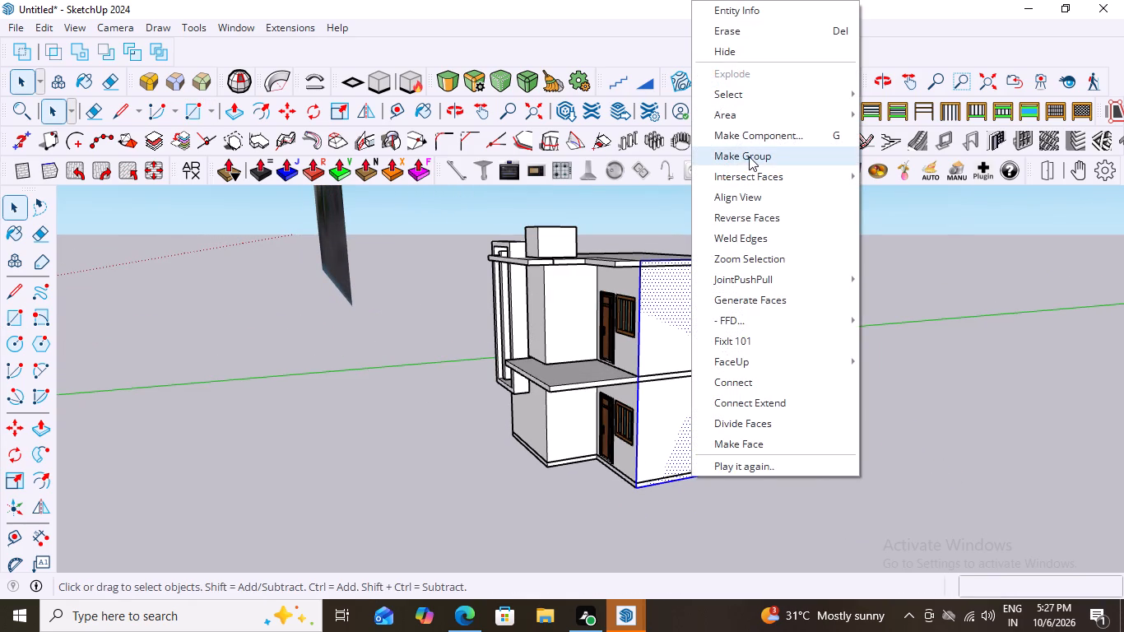
Push/pull the face inside the new side-wall group outward to a thickness of about 11 5/8" and close the group.
click(681, 302)
click(681, 302)
double_click(681, 302)
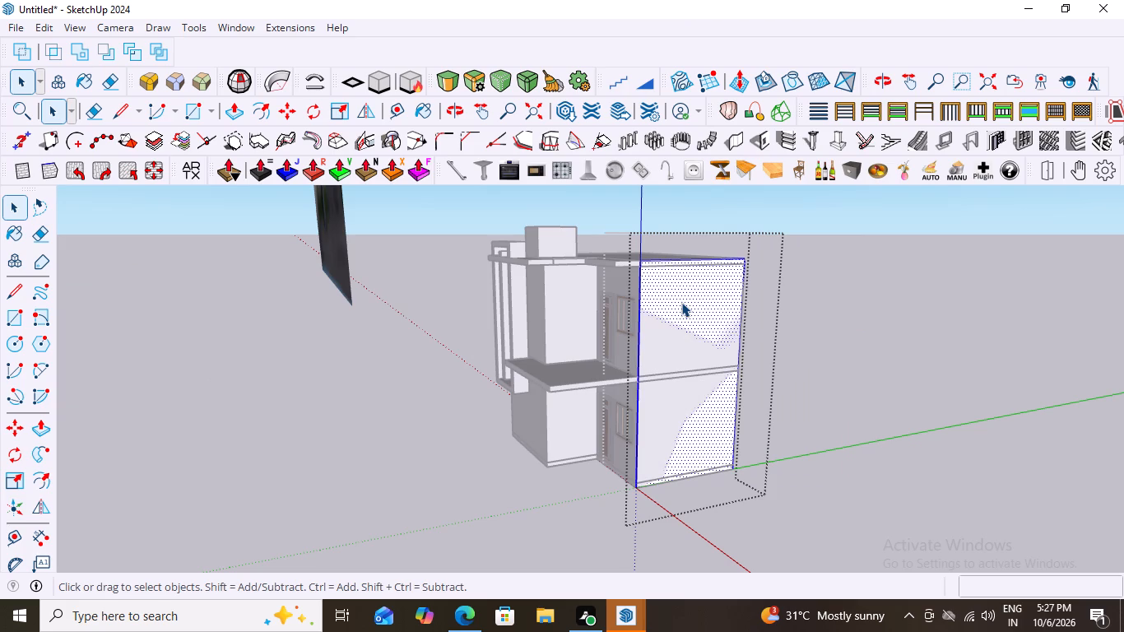
key(p)
click(681, 302)
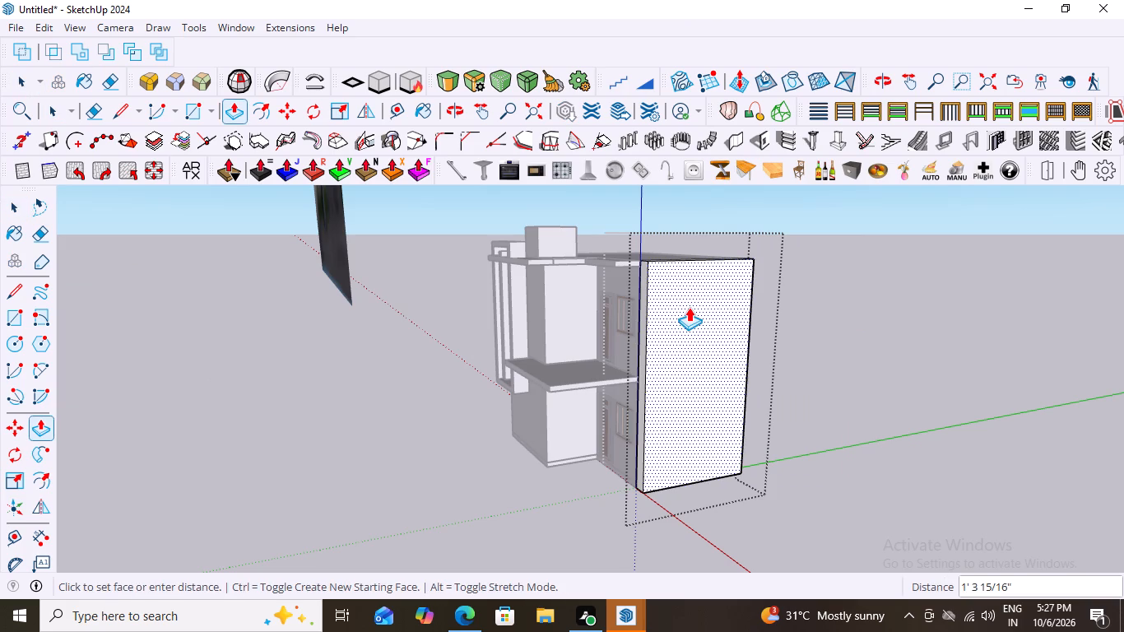
middle_drag(685, 321, 694, 324)
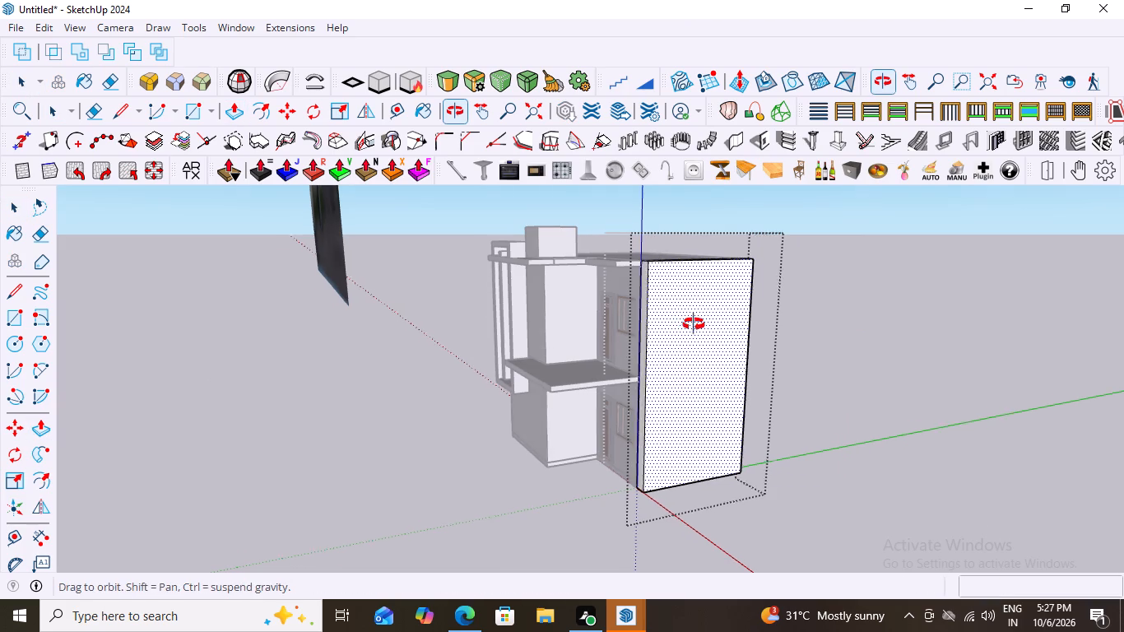
middle_drag(694, 324, 923, 486)
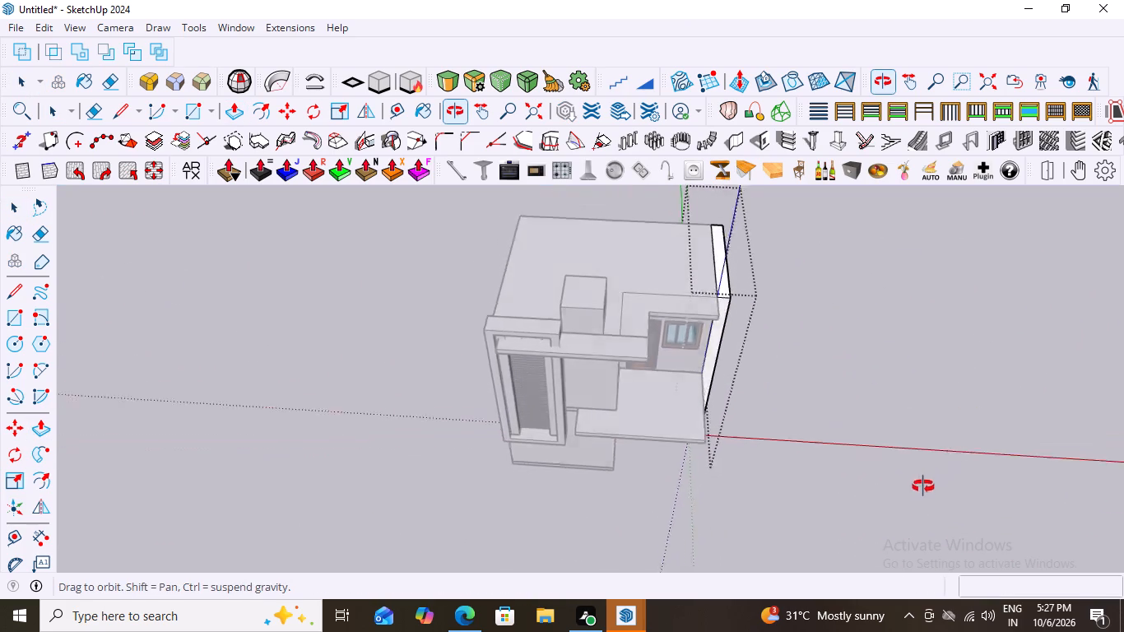
middle_drag(923, 486, 434, 343)
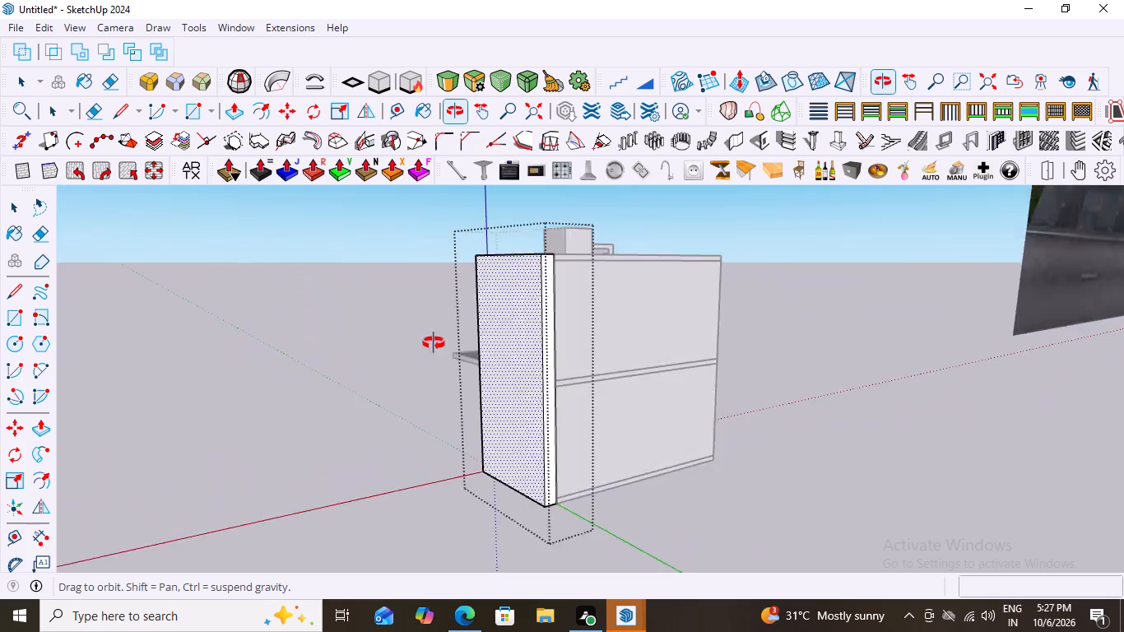
middle_drag(434, 343, 971, 355)
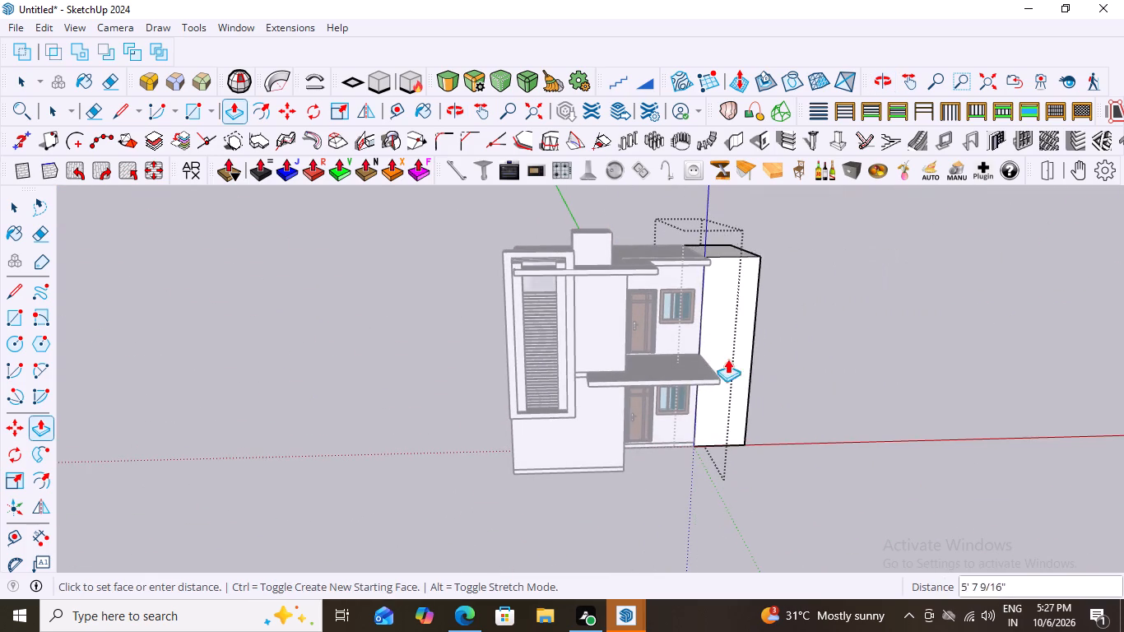
scroll(721, 371, up, 4)
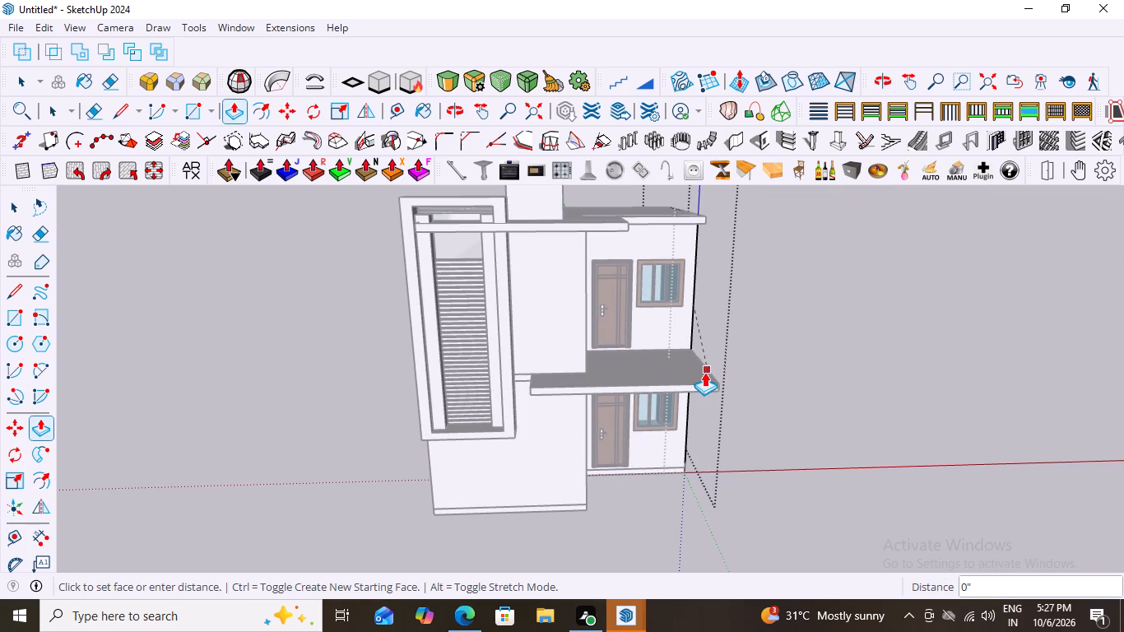
middle_drag(749, 381, 537, 351)
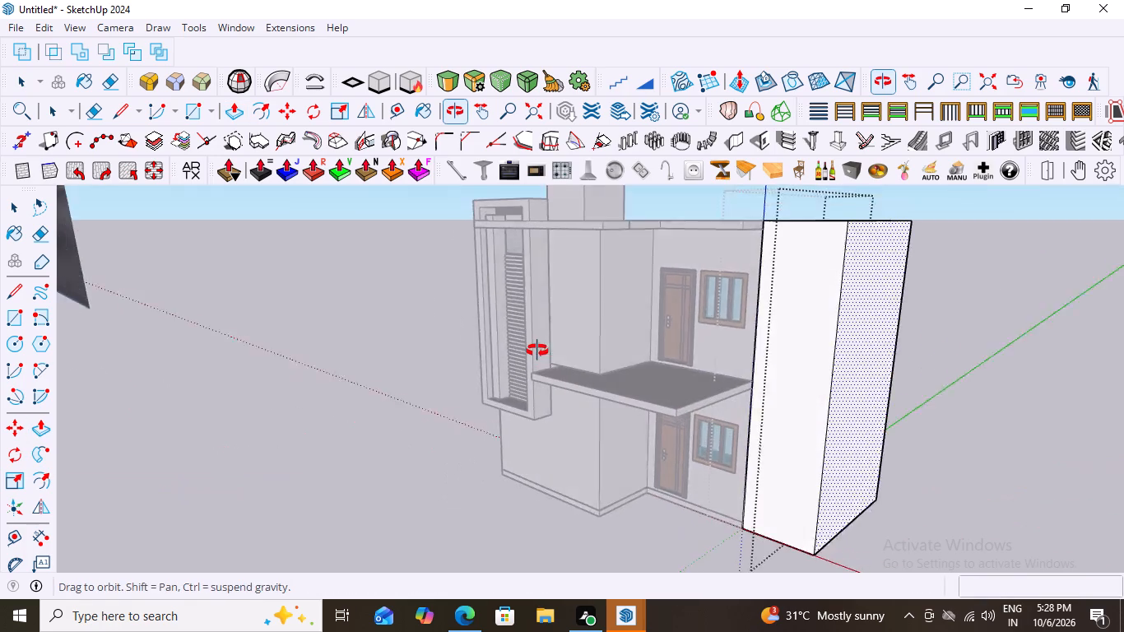
middle_drag(537, 351, 537, 347)
scroll(774, 382, up, 3)
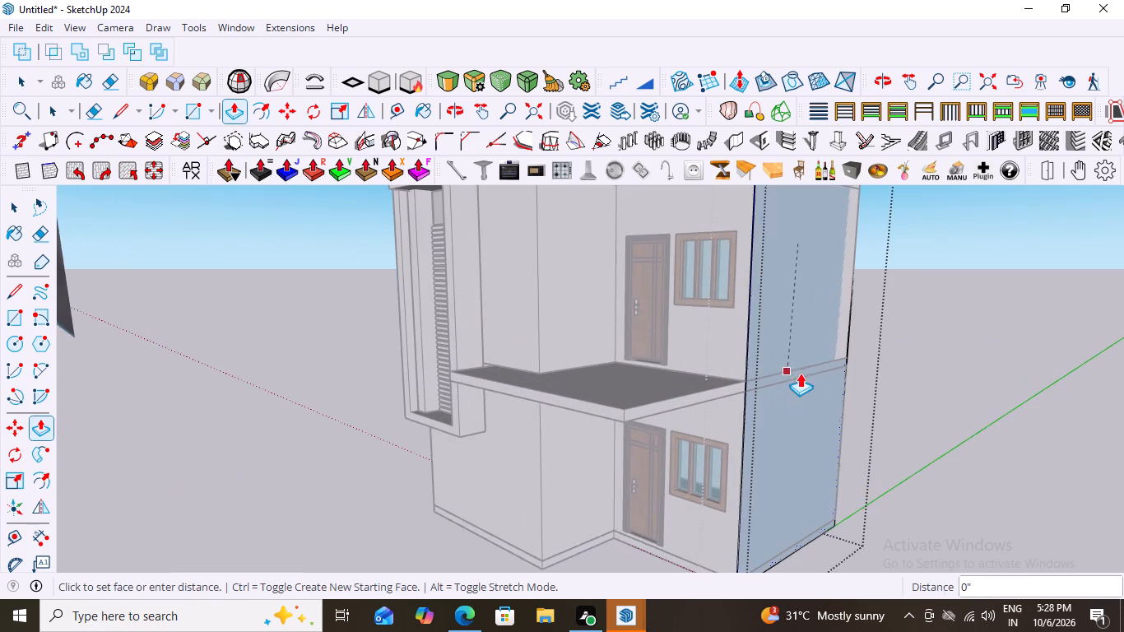
scroll(818, 330, down, 8)
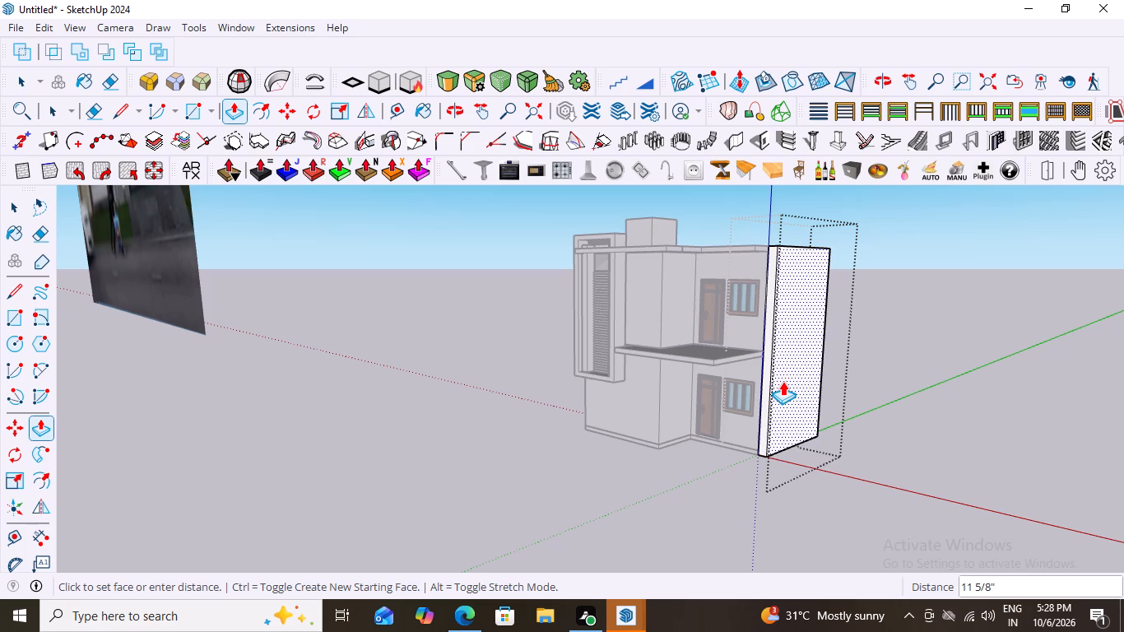
drag(783, 381, 773, 385)
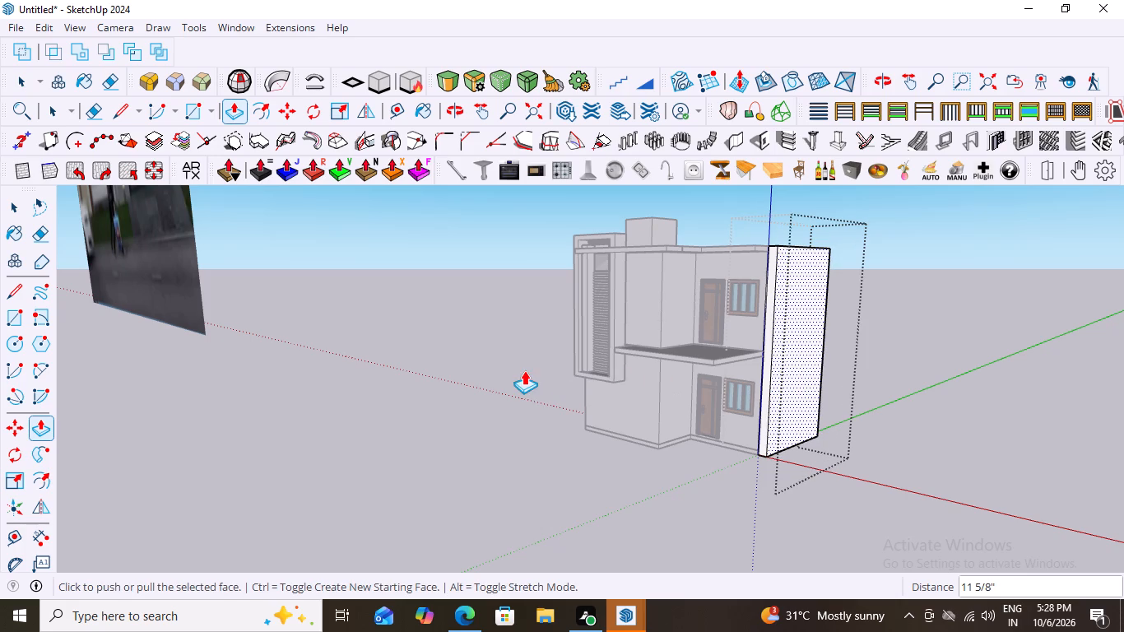
key(space)
click(524, 370)
Examine the thickened side panel from the front, side and rear of the house.
middle_drag(550, 384, 718, 432)
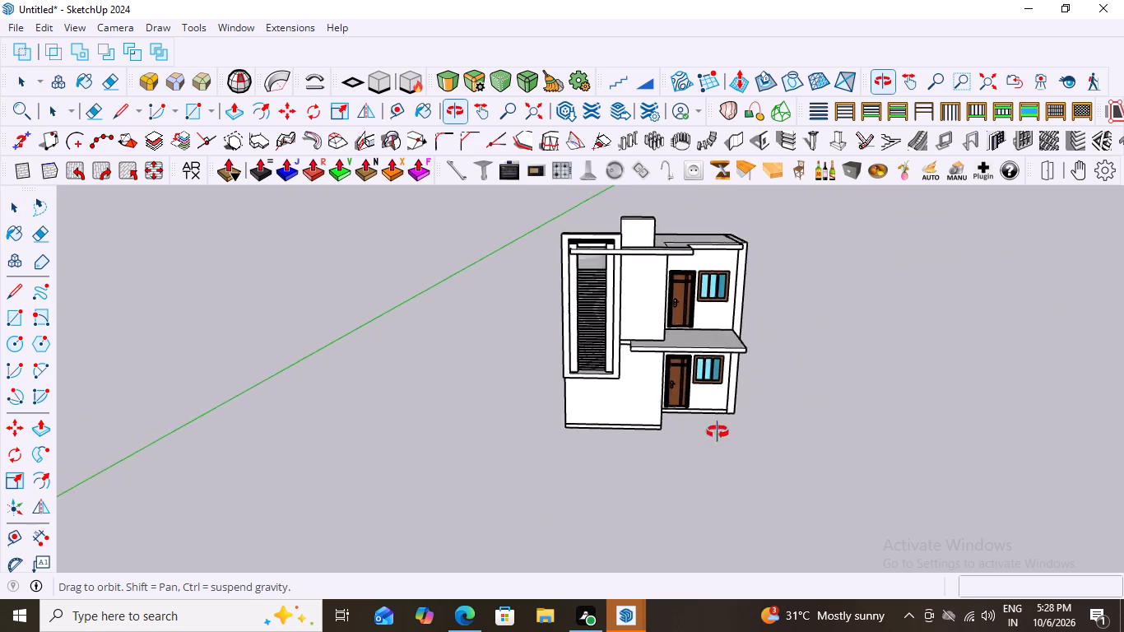
middle_drag(718, 432, 254, 367)
middle_drag(772, 349, 625, 370)
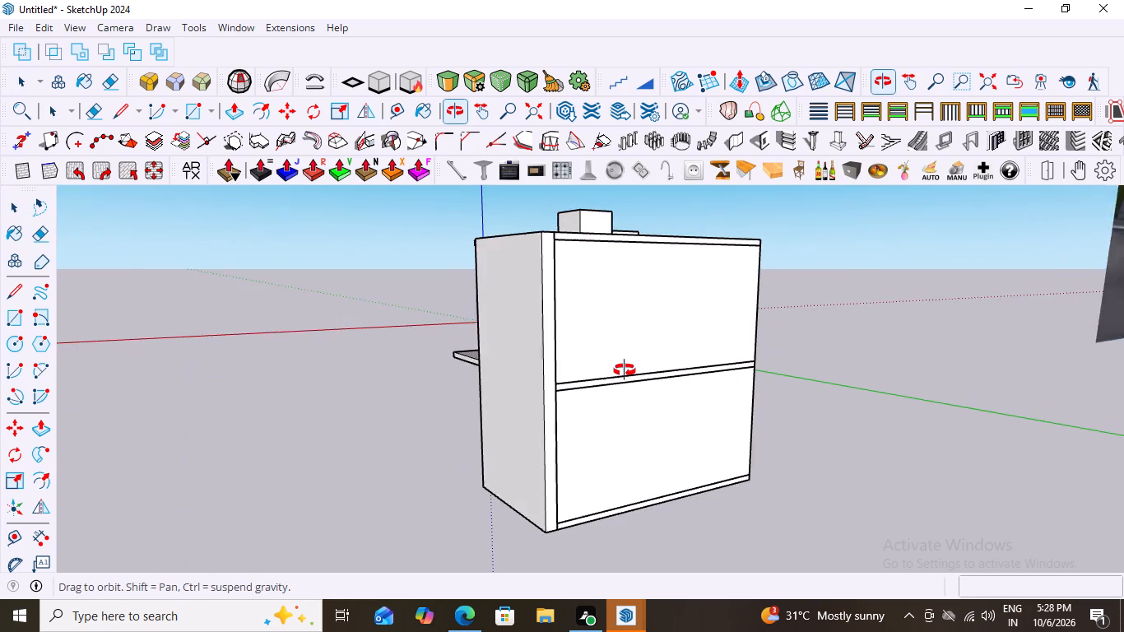
middle_drag(625, 370, 624, 370)
scroll(576, 488, up, 4)
scroll(526, 321, down, 3)
scroll(414, 314, down, 4)
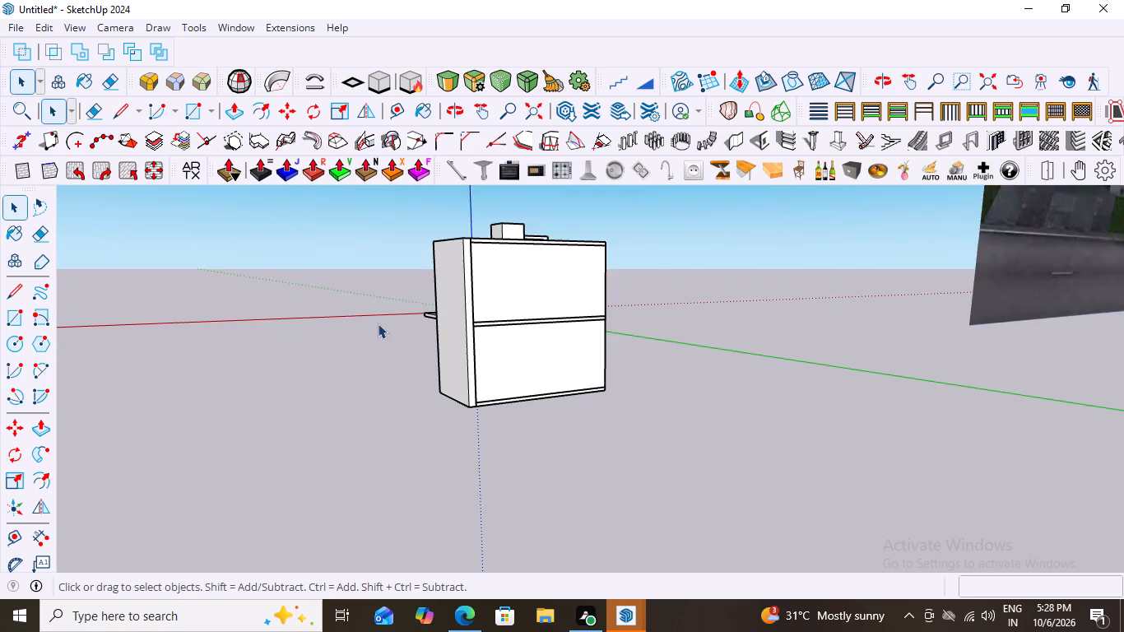
middle_drag(430, 355, 1033, 388)
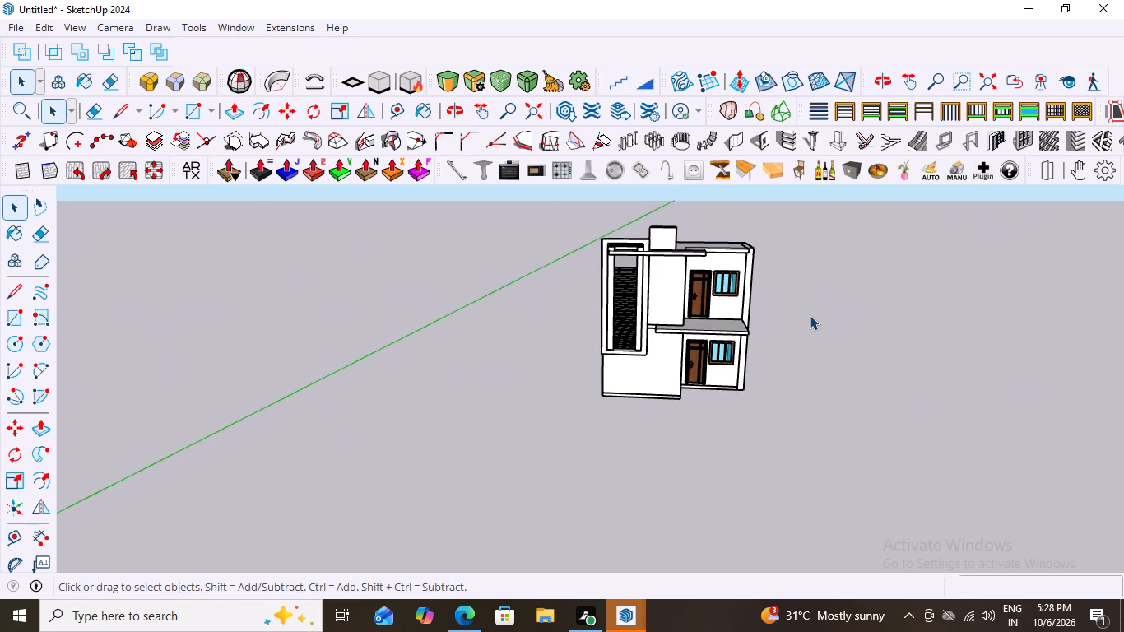
scroll(807, 315, up, 3)
scroll(668, 355, up, 4)
scroll(635, 330, down, 5)
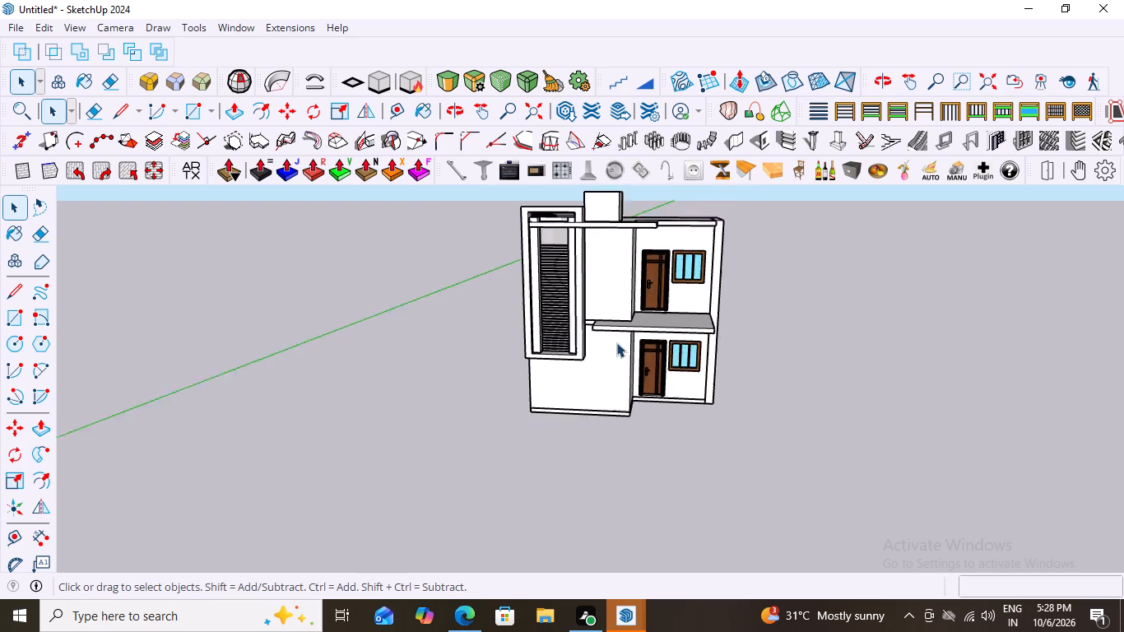
scroll(616, 342, down, 1)
scroll(725, 342, down, 2)
Open the side panel's group and extend its narrow front face 5' 9", level with the front base corner of the projecting block.
scroll(713, 290, up, 6)
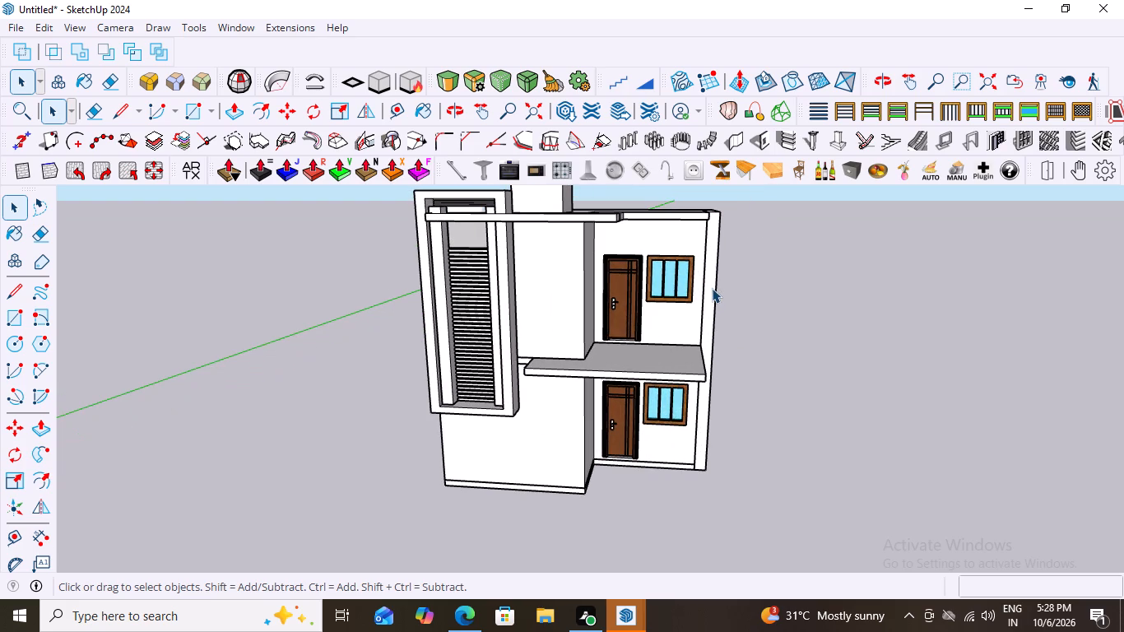
click(712, 288)
click(709, 282)
double_click(709, 282)
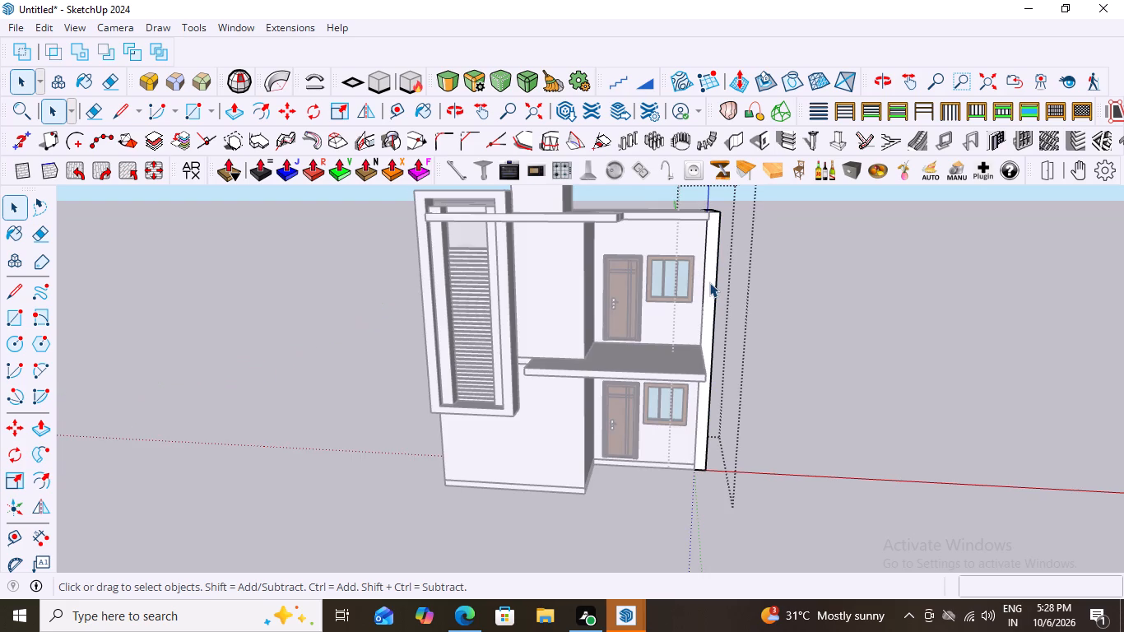
click(709, 282)
click(709, 282)
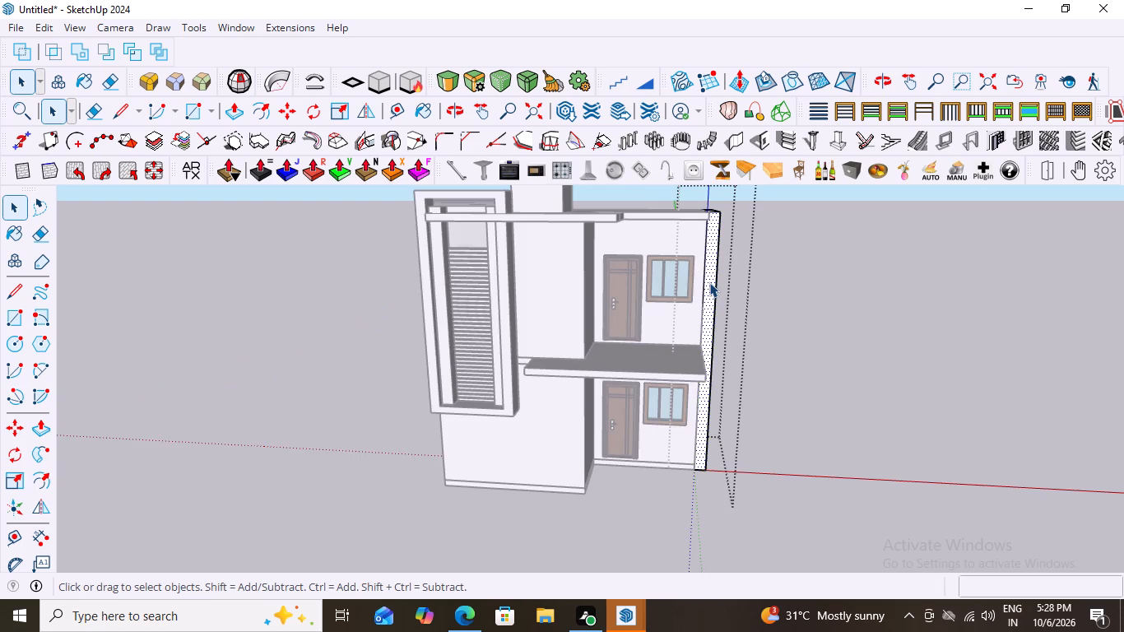
key(p)
click(709, 282)
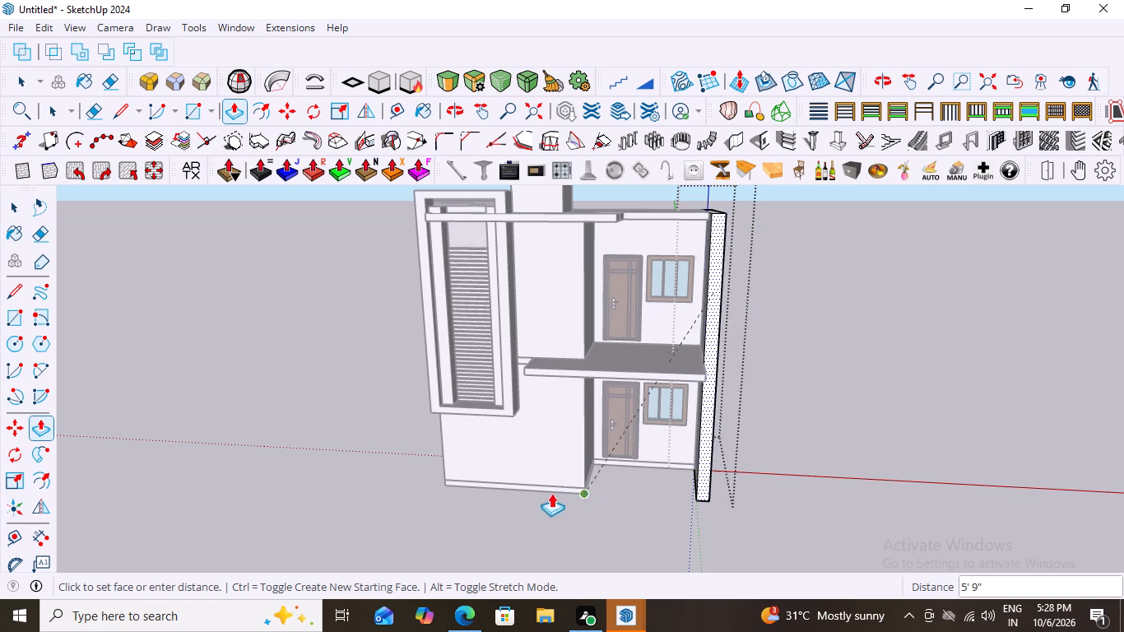
click(444, 489)
Extend the side panel's front face about 3' 2" further forward past the balcony slab and close the group.
middle_drag(833, 398, 539, 406)
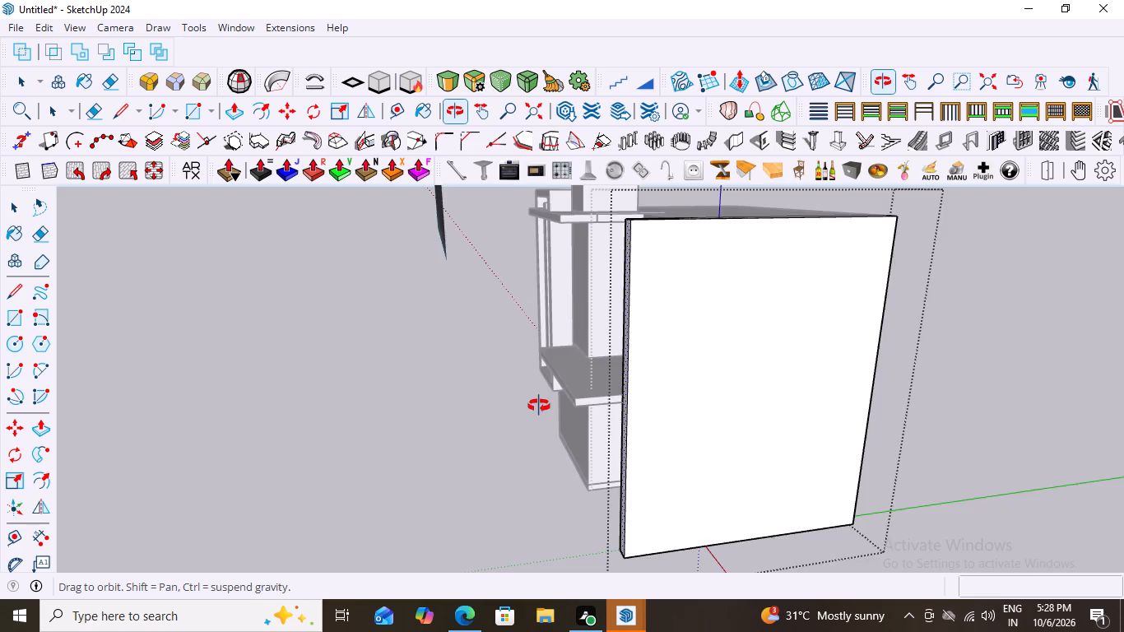
middle_drag(539, 406, 982, 367)
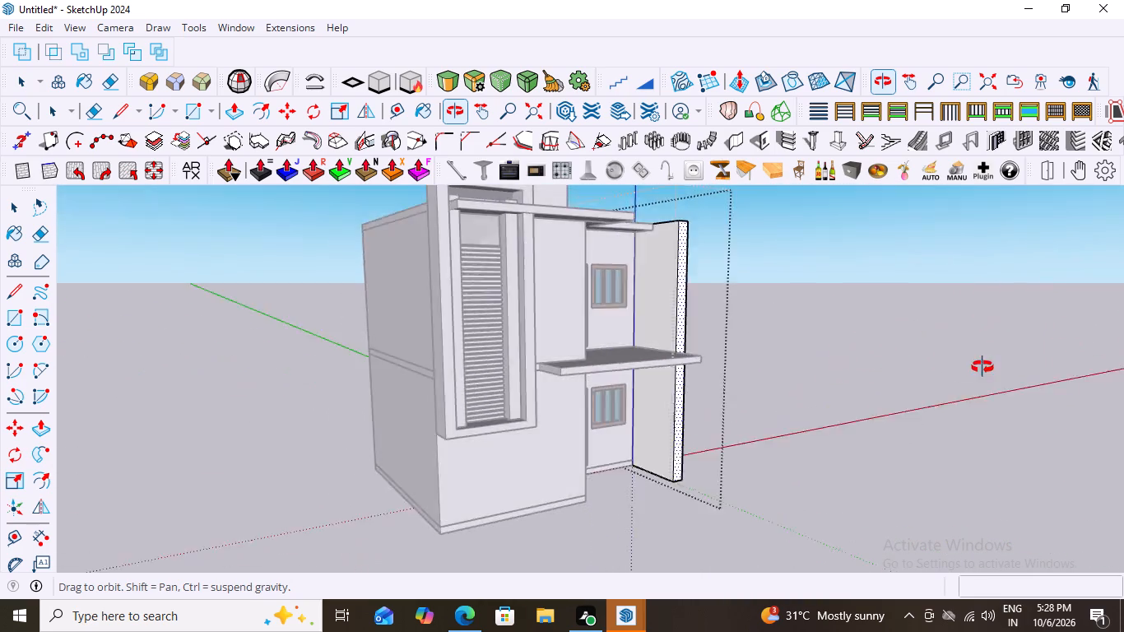
middle_drag(982, 367, 860, 483)
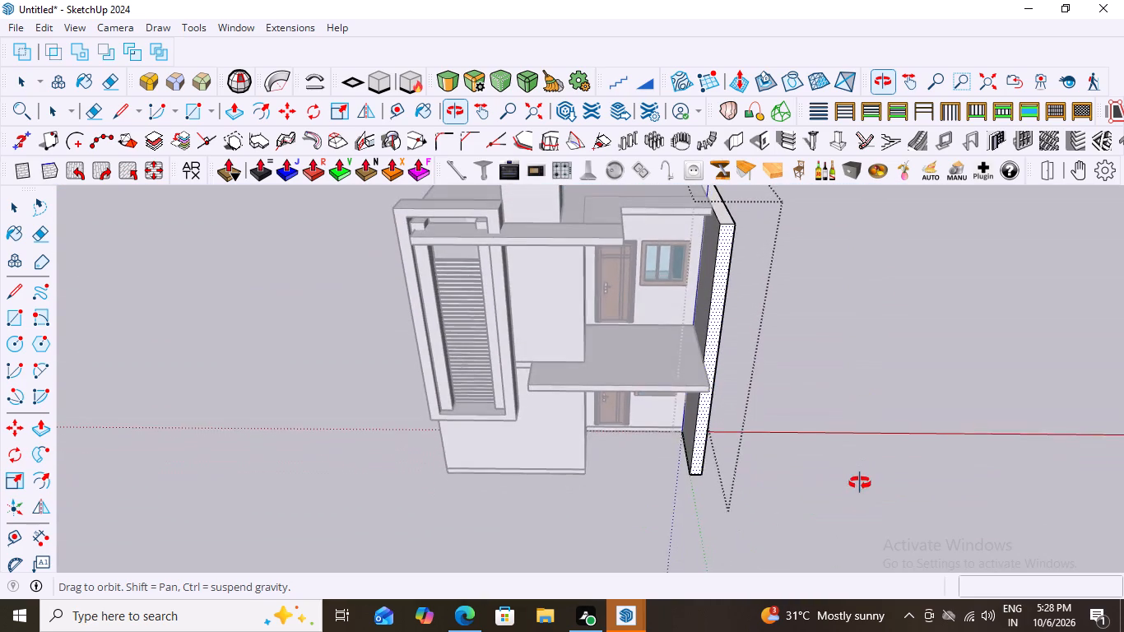
middle_drag(860, 483, 889, 445)
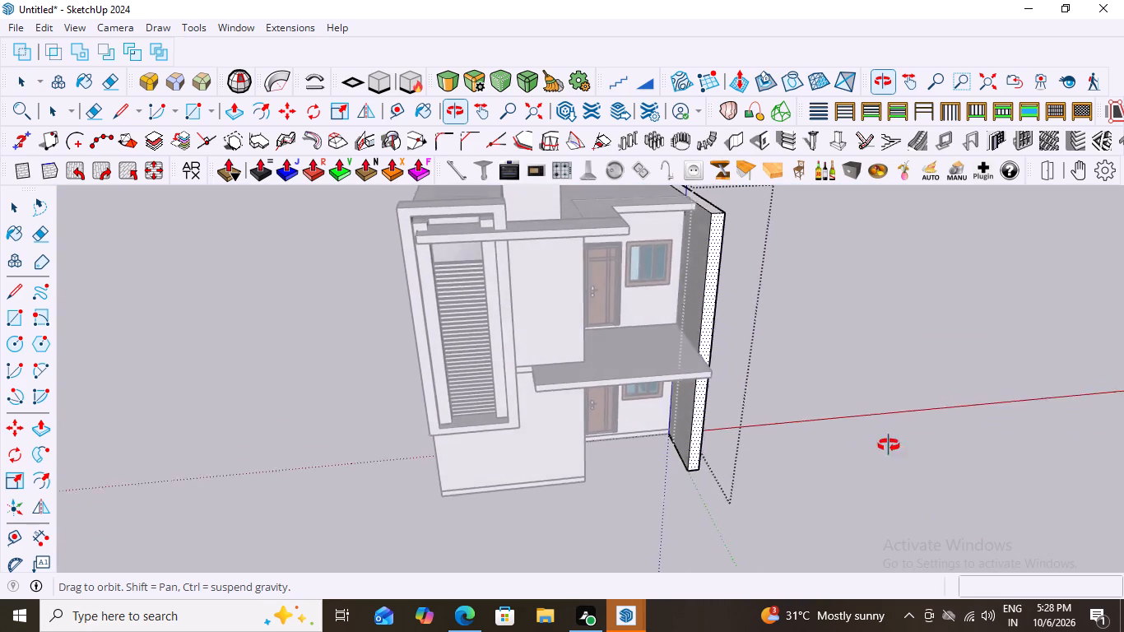
middle_drag(889, 445, 801, 398)
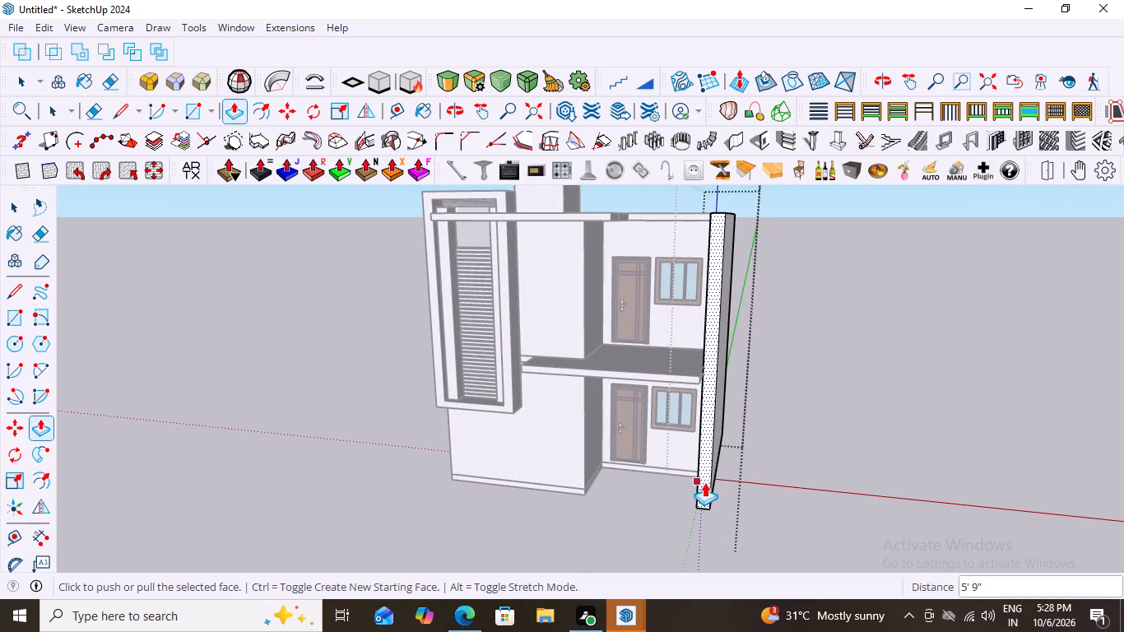
click(705, 482)
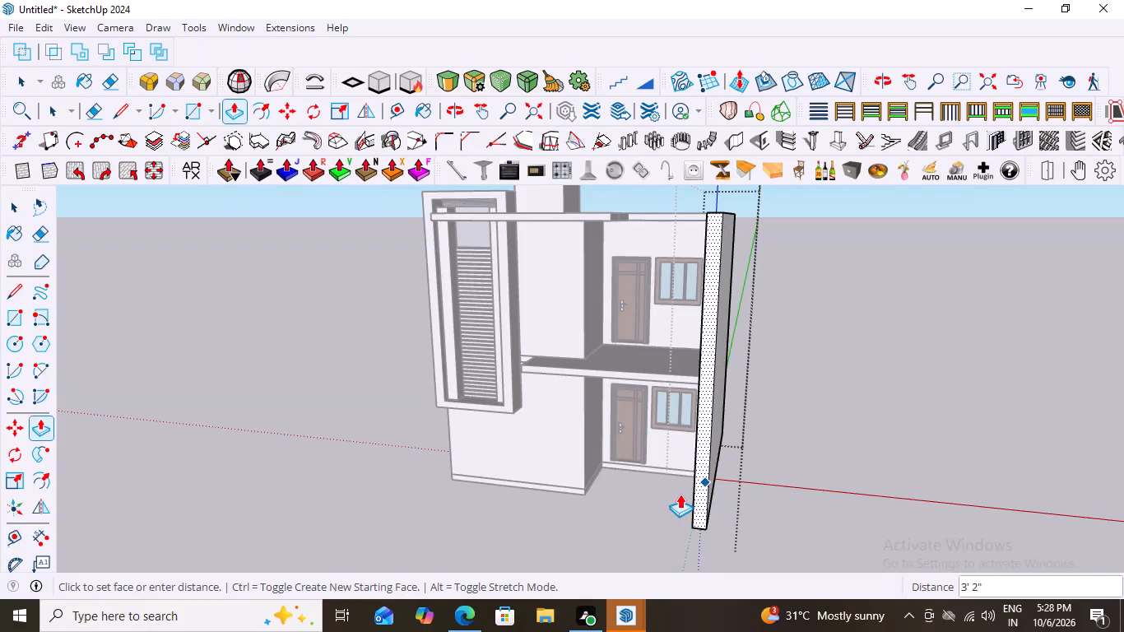
click(680, 494)
key(space)
drag(825, 373, 826, 380)
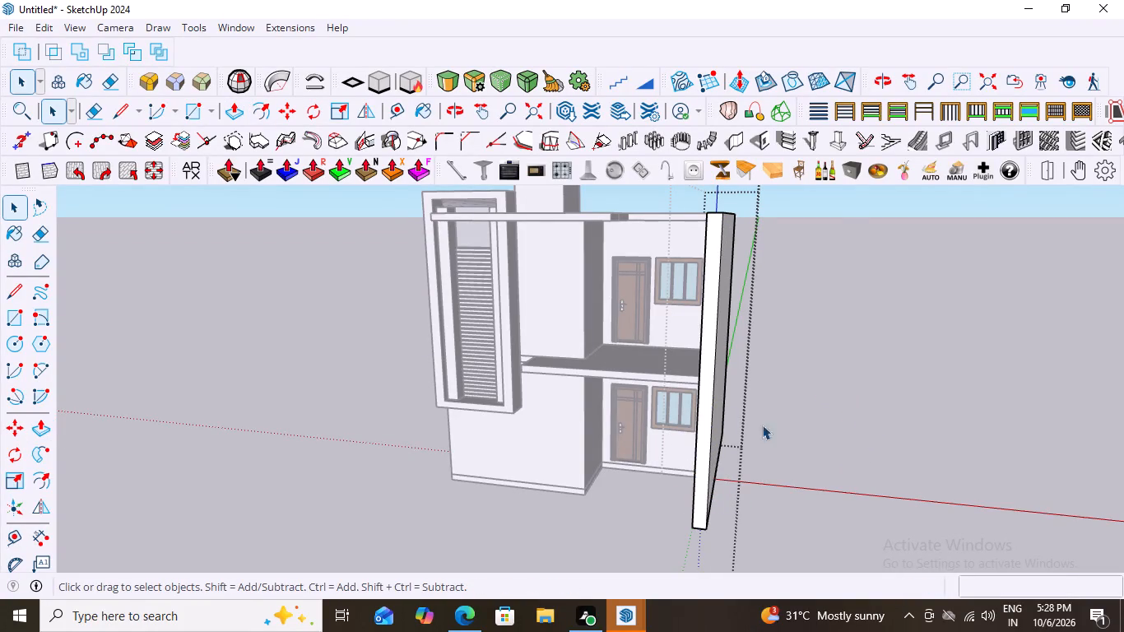
middle_drag(780, 426, 1004, 425)
double_click(828, 323)
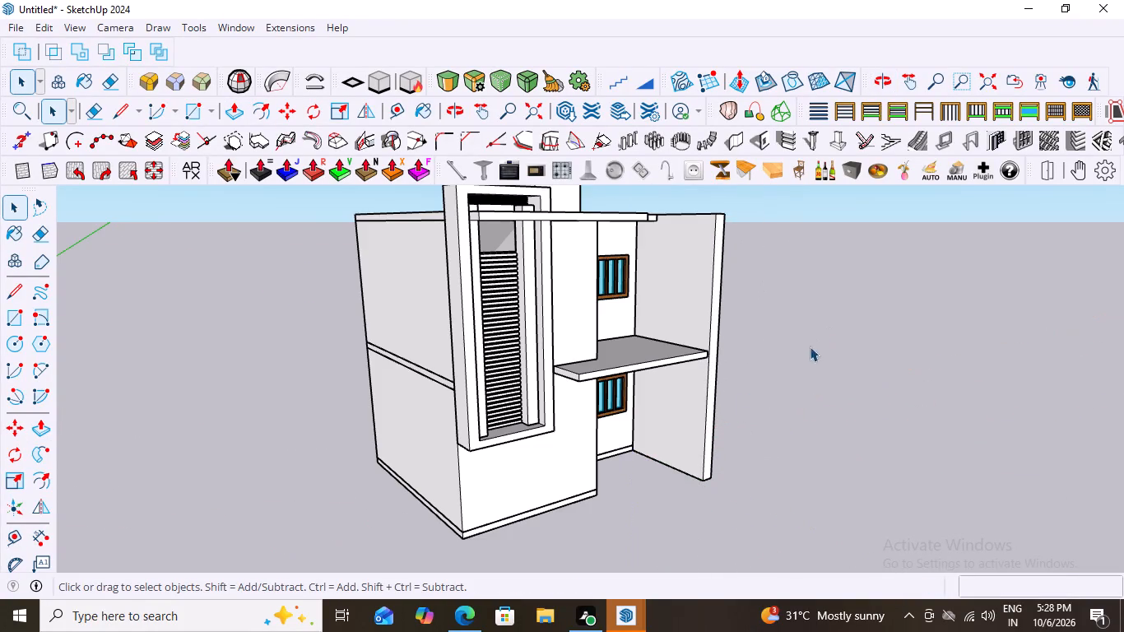
Examine the extended side panel against the balcony slab, roof slab and front facade from several angles.
scroll(610, 381, down, 1)
middle_drag(729, 362, 587, 335)
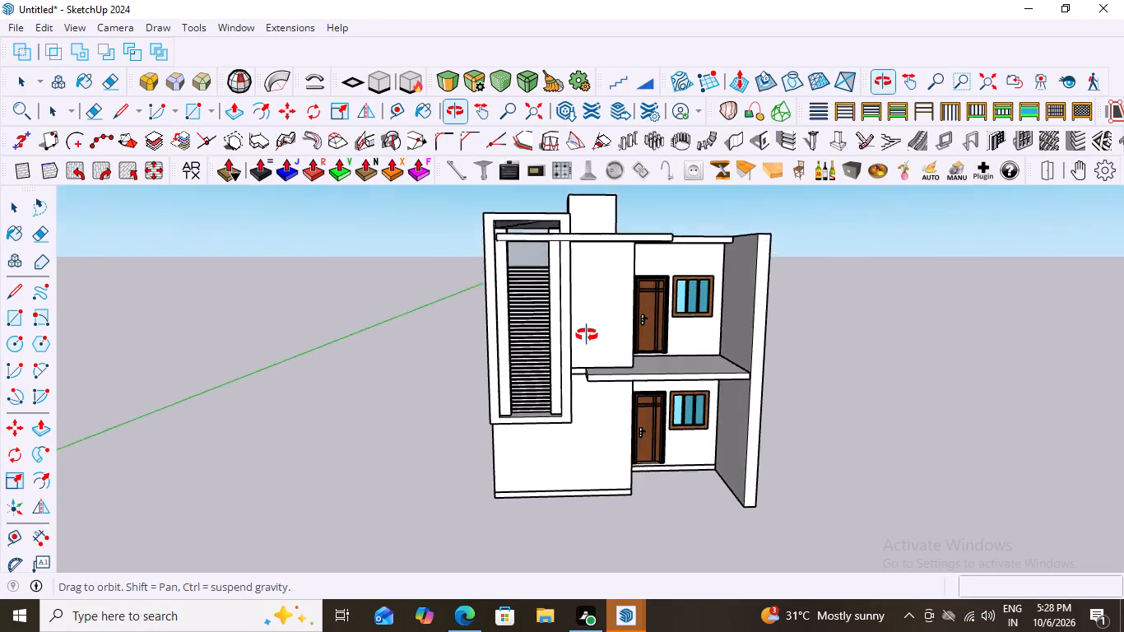
middle_drag(587, 335, 599, 309)
scroll(664, 376, up, 2)
middle_drag(677, 340, 681, 491)
scroll(676, 435, up, 2)
middle_drag(684, 421, 620, 290)
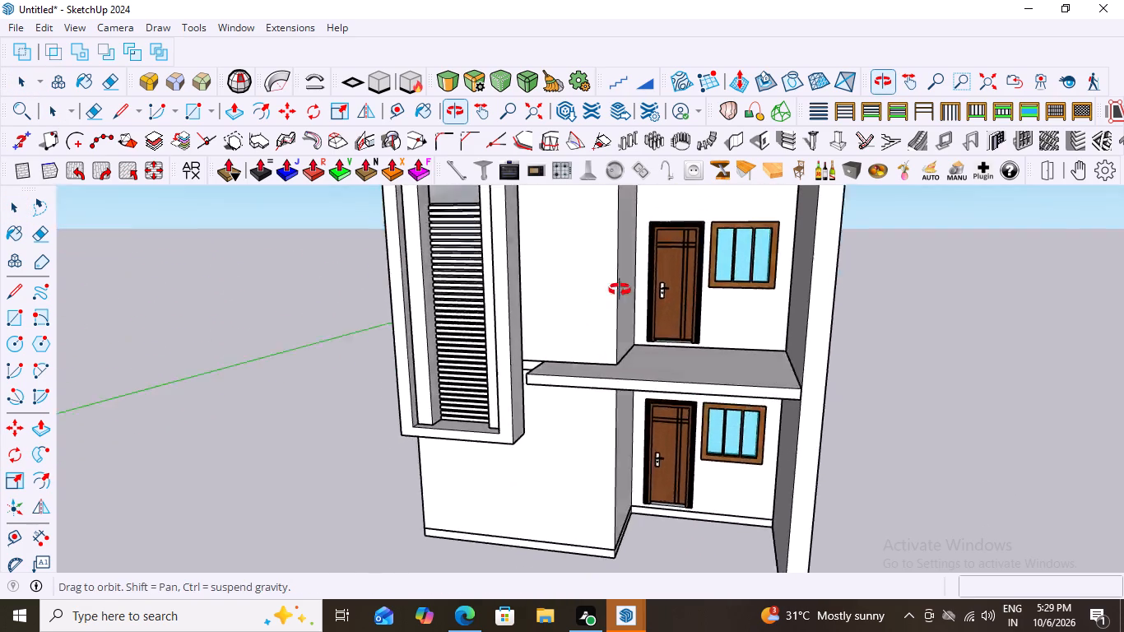
middle_drag(620, 290, 572, 249)
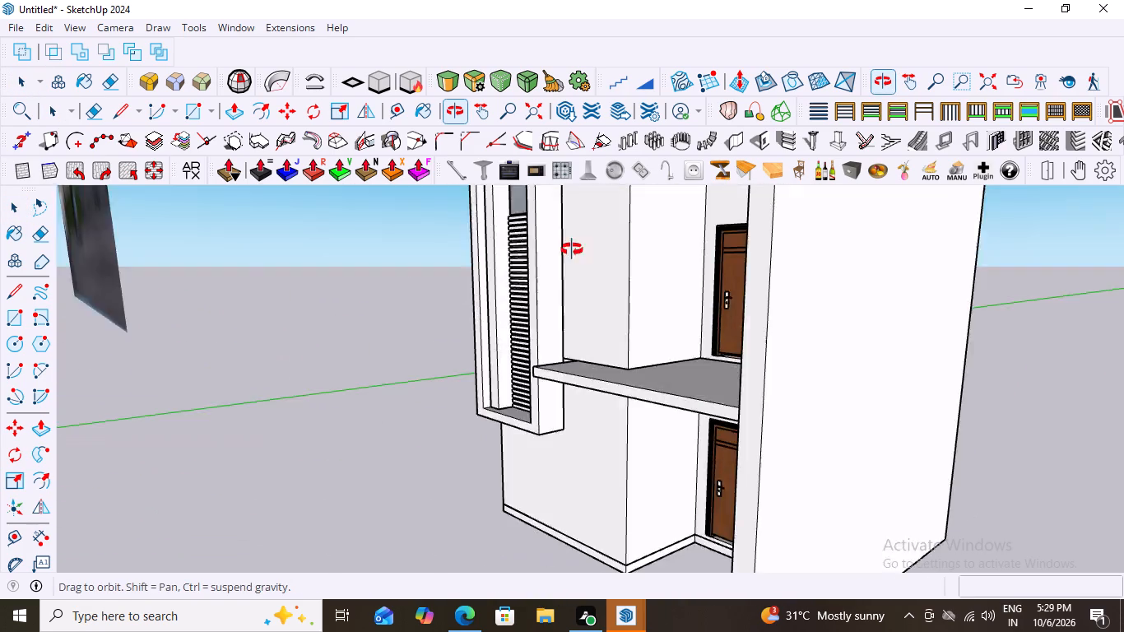
middle_drag(572, 249, 627, 278)
scroll(627, 278, down, 4)
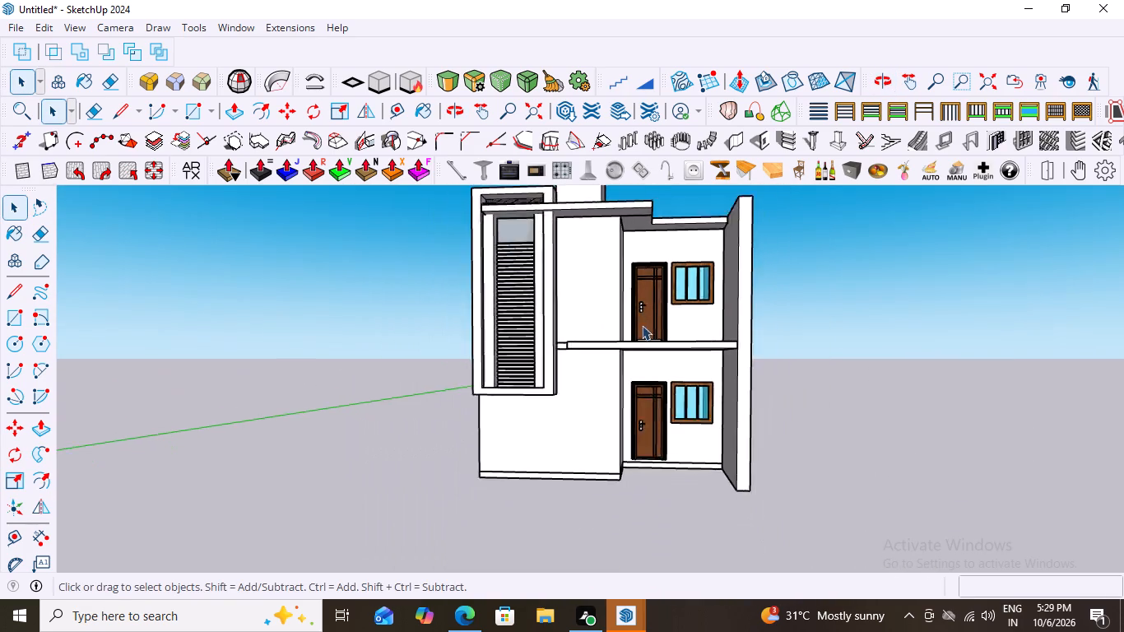
scroll(642, 325, down, 3)
scroll(657, 286, up, 2)
middle_drag(709, 318, 724, 396)
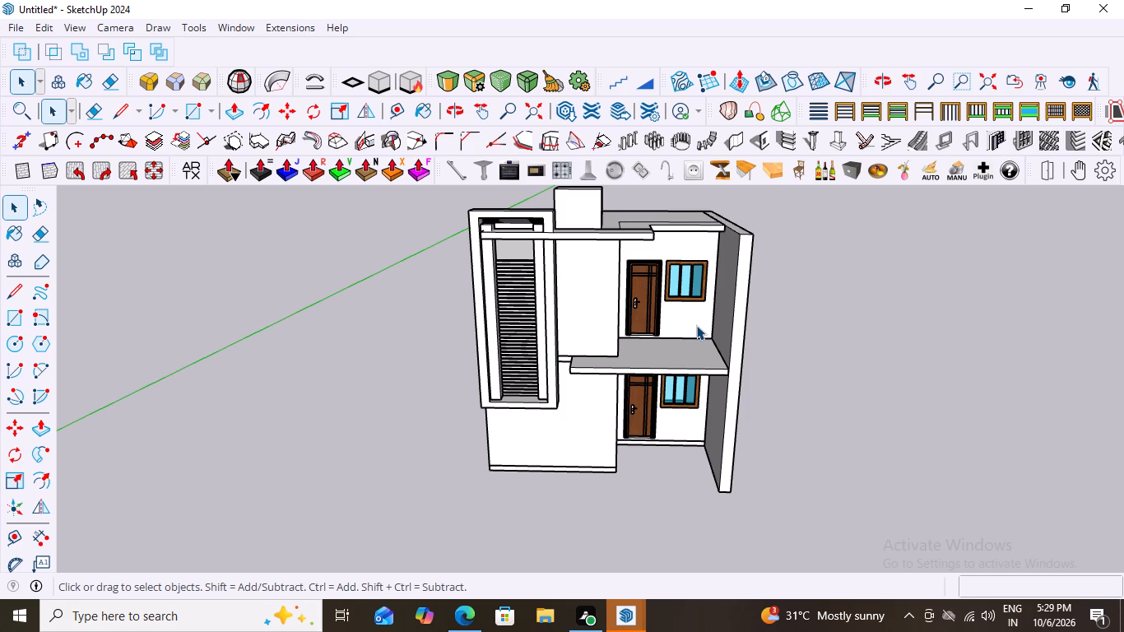
middle_drag(662, 276, 681, 195)
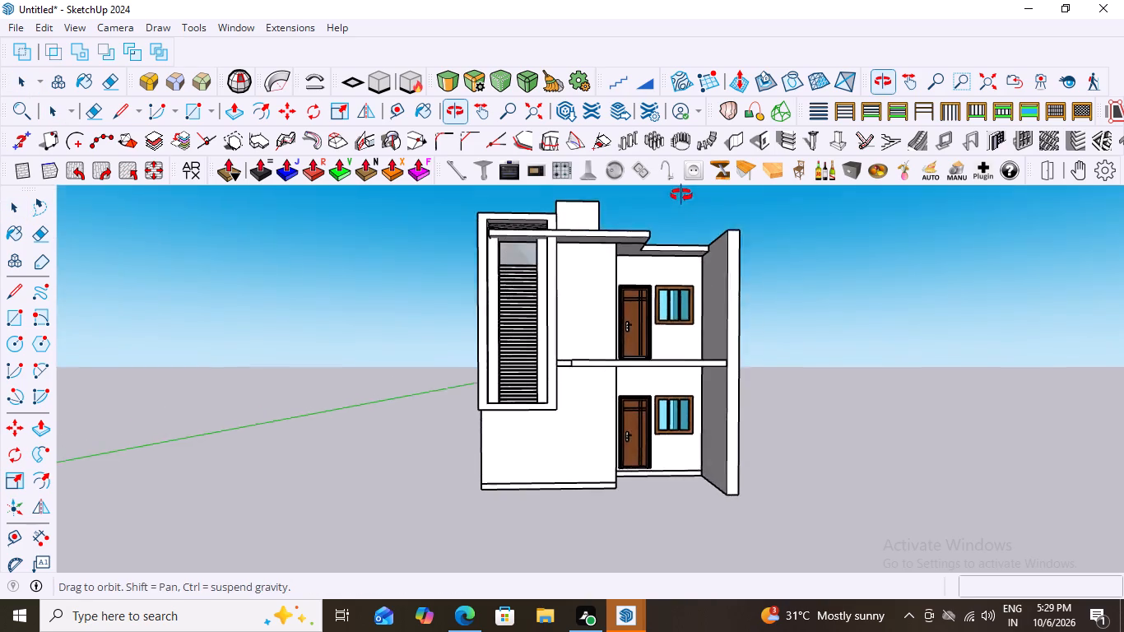
middle_drag(681, 195, 646, 242)
middle_drag(653, 266, 694, 265)
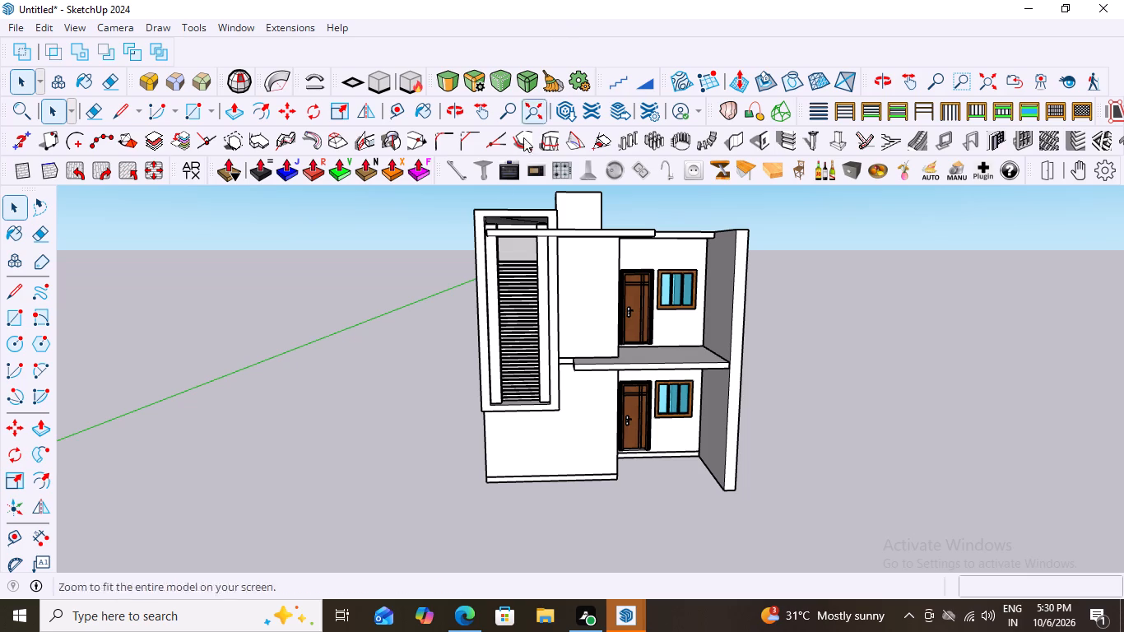
Examine how far the side panel projects beyond the balcony slab and front facade from several angles.
scroll(450, 350, down, 4)
scroll(498, 290, up, 9)
scroll(456, 285, down, 1)
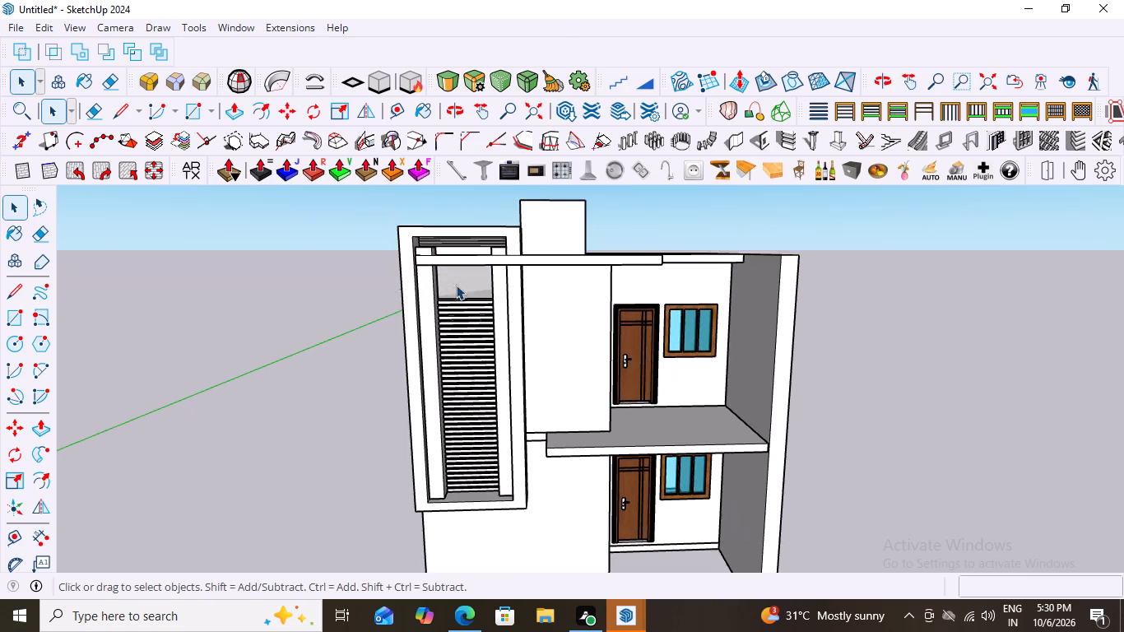
scroll(451, 295, down, 3)
scroll(619, 202, down, 2)
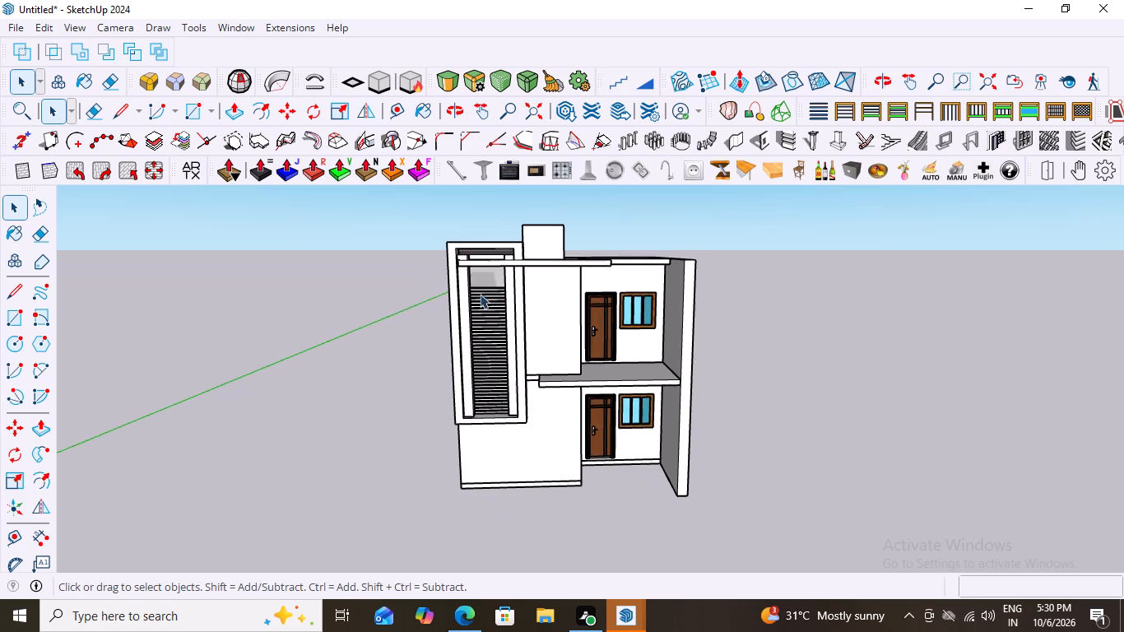
middle_drag(478, 259, 350, 199)
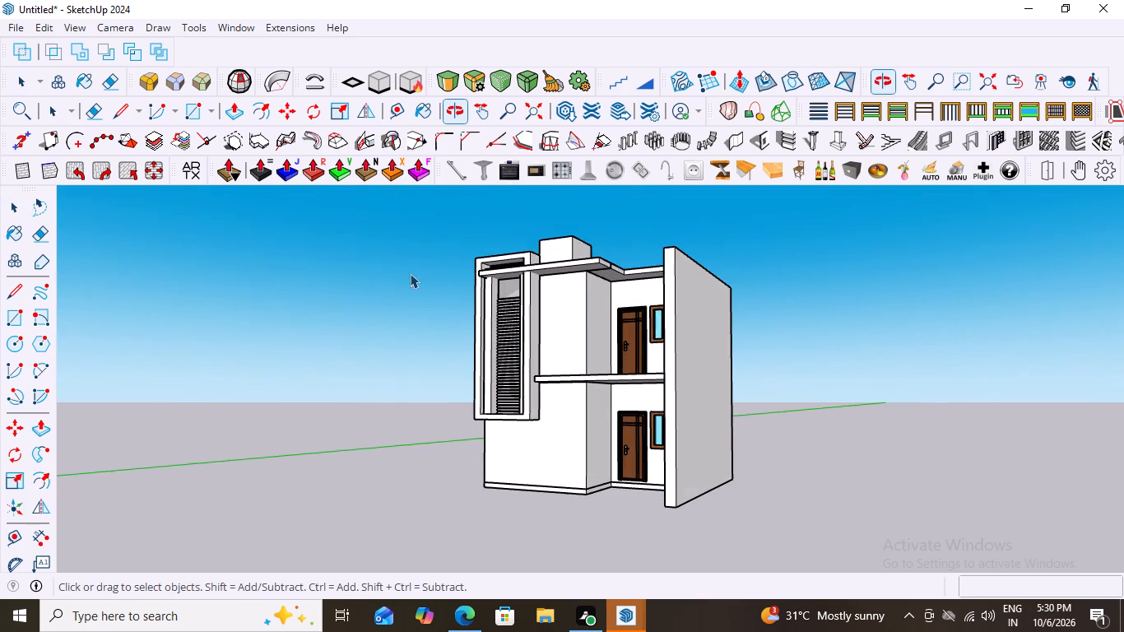
scroll(618, 313, down, 1)
middle_drag(519, 316, 697, 384)
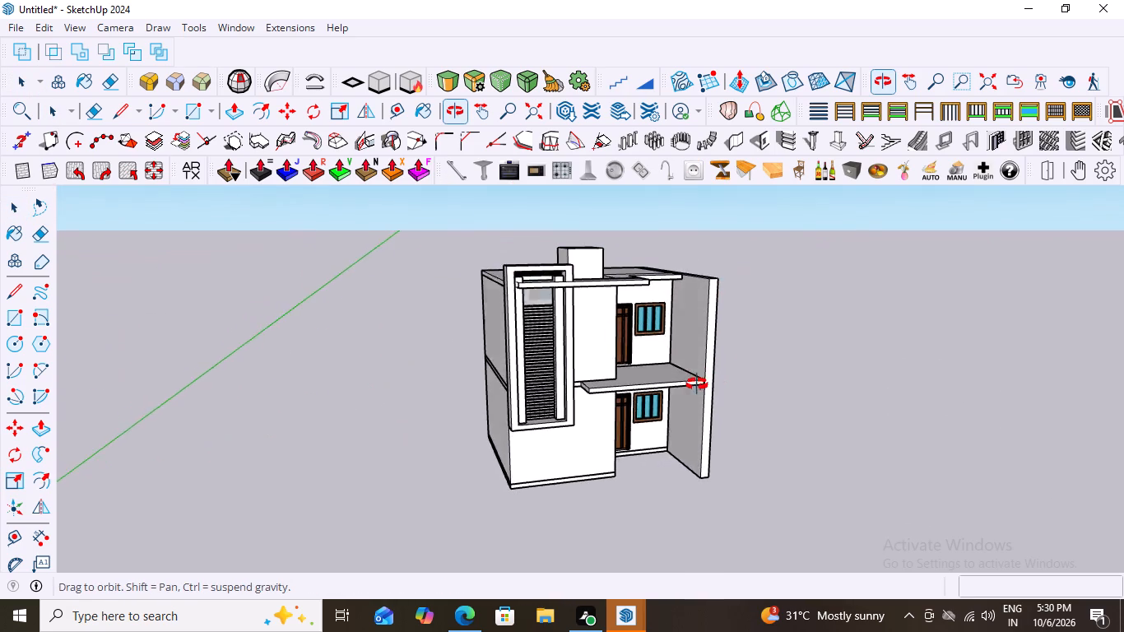
middle_drag(697, 384, 671, 384)
scroll(661, 279, up, 2)
middle_drag(634, 409, 612, 370)
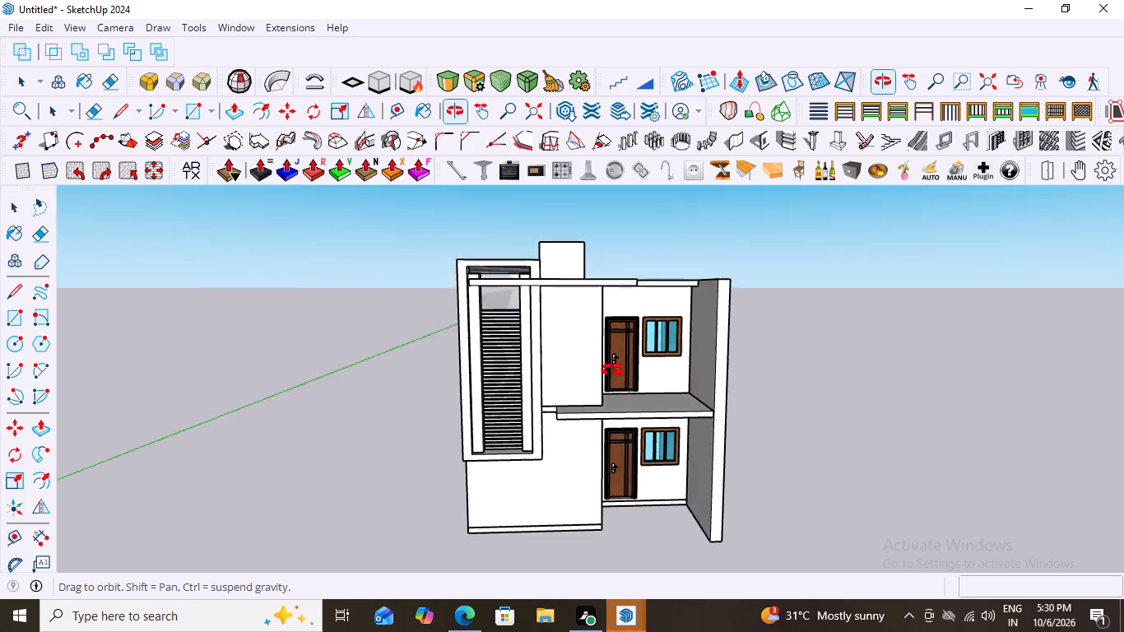
middle_drag(612, 370, 622, 443)
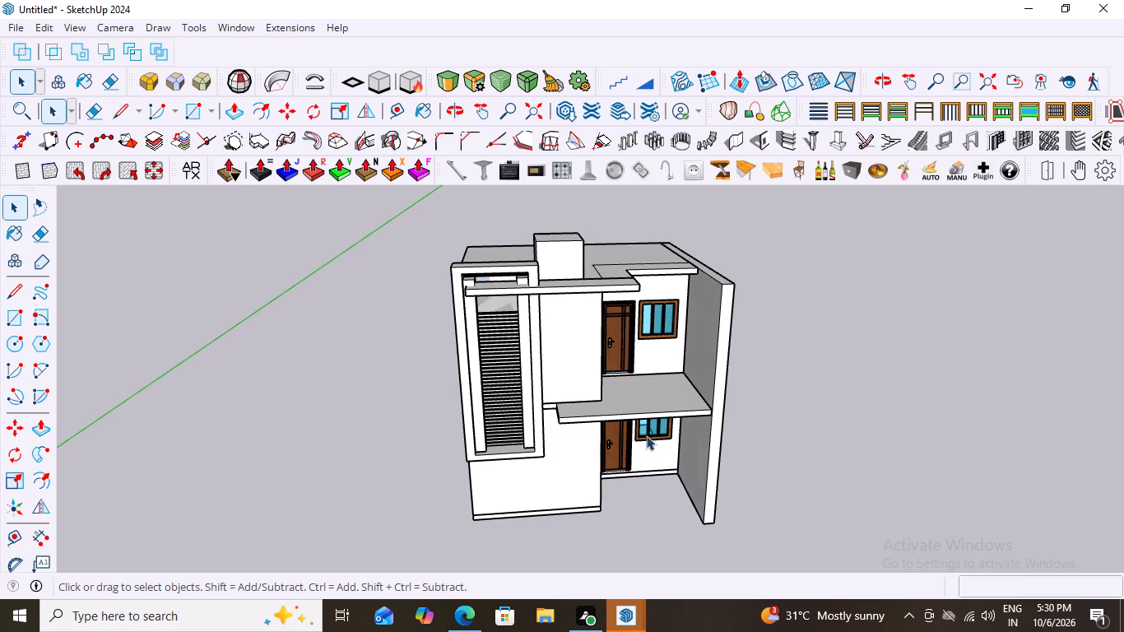
scroll(596, 404, up, 1)
middle_drag(639, 414, 420, 345)
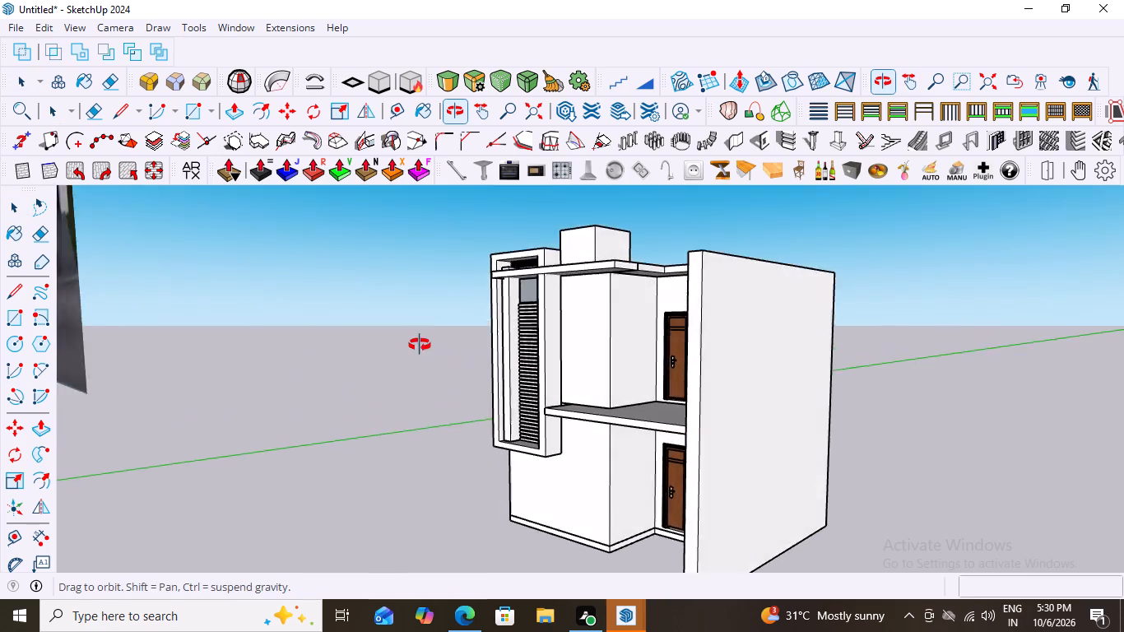
middle_drag(420, 345, 719, 417)
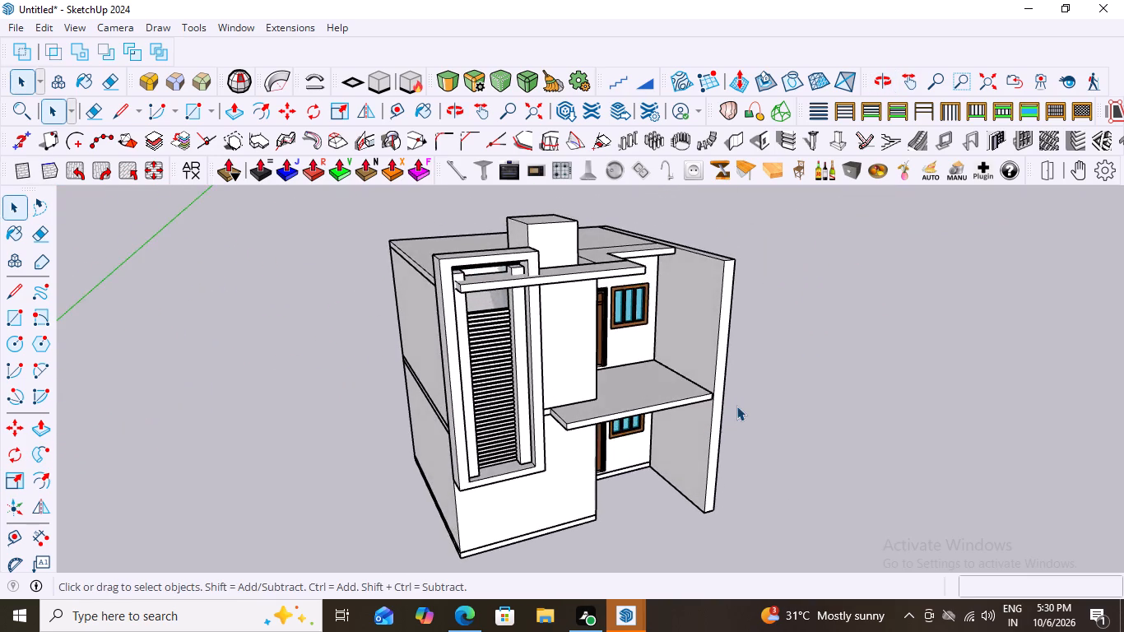
Open the side panel's group, extend its narrow front face about 2' 5" further forward, and close the group.
scroll(743, 418, up, 2)
click(713, 350)
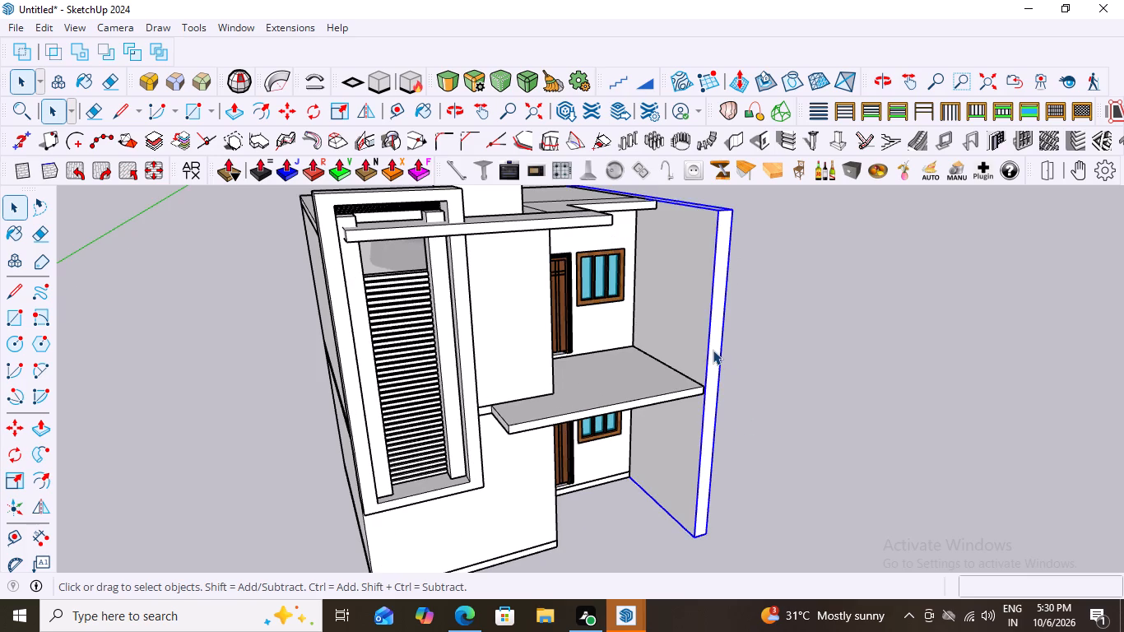
double_click(713, 350)
double_click(713, 350)
click(713, 350)
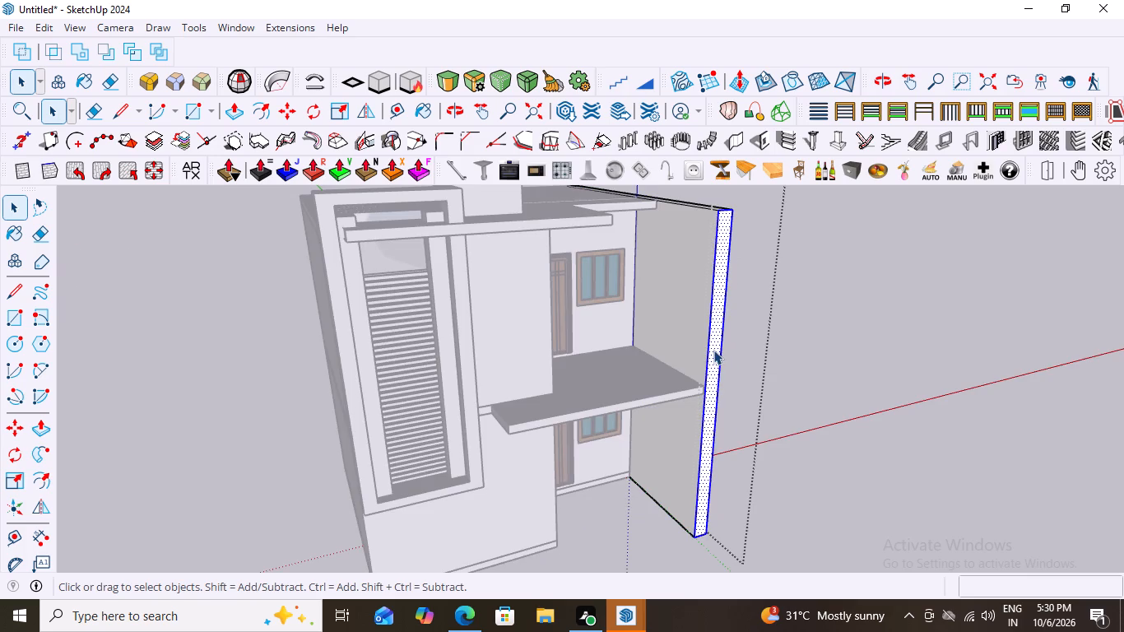
key(p)
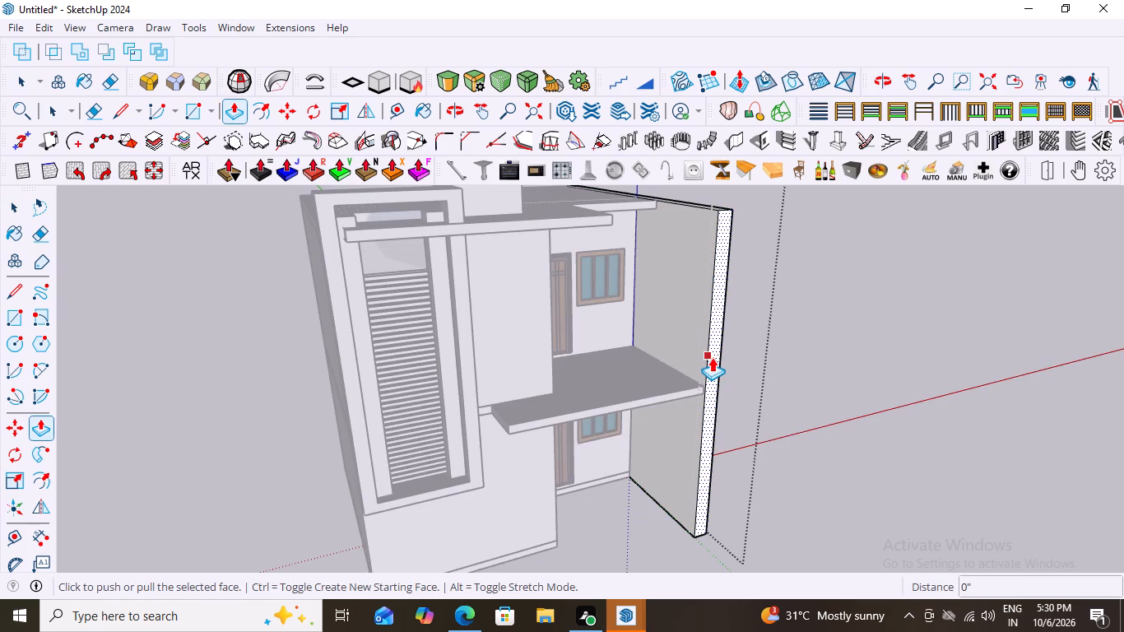
click(713, 360)
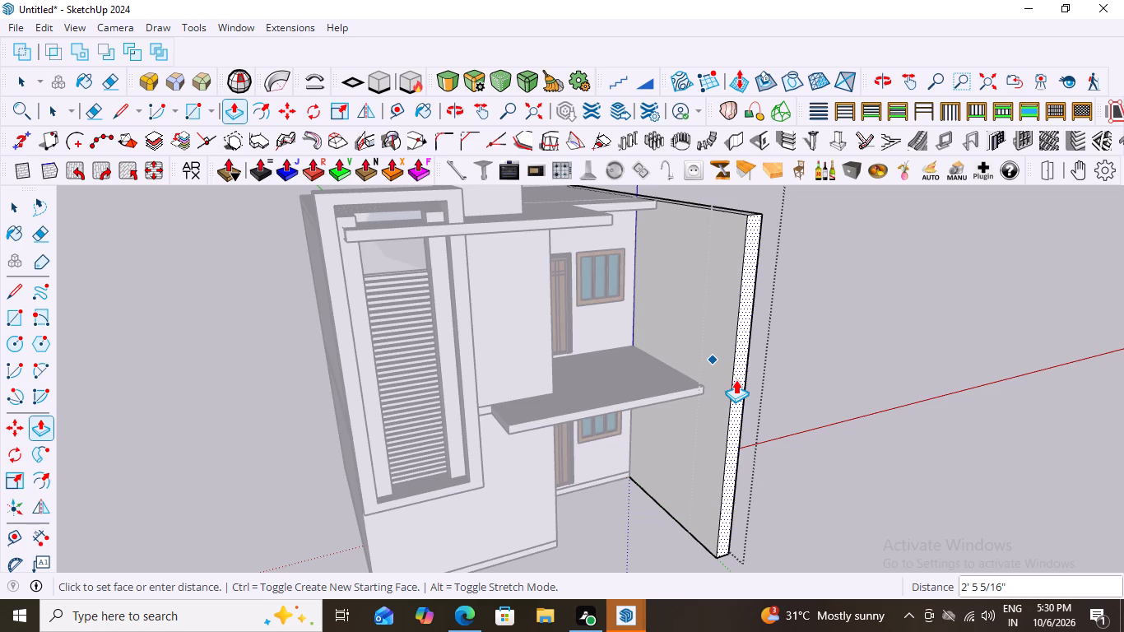
click(736, 379)
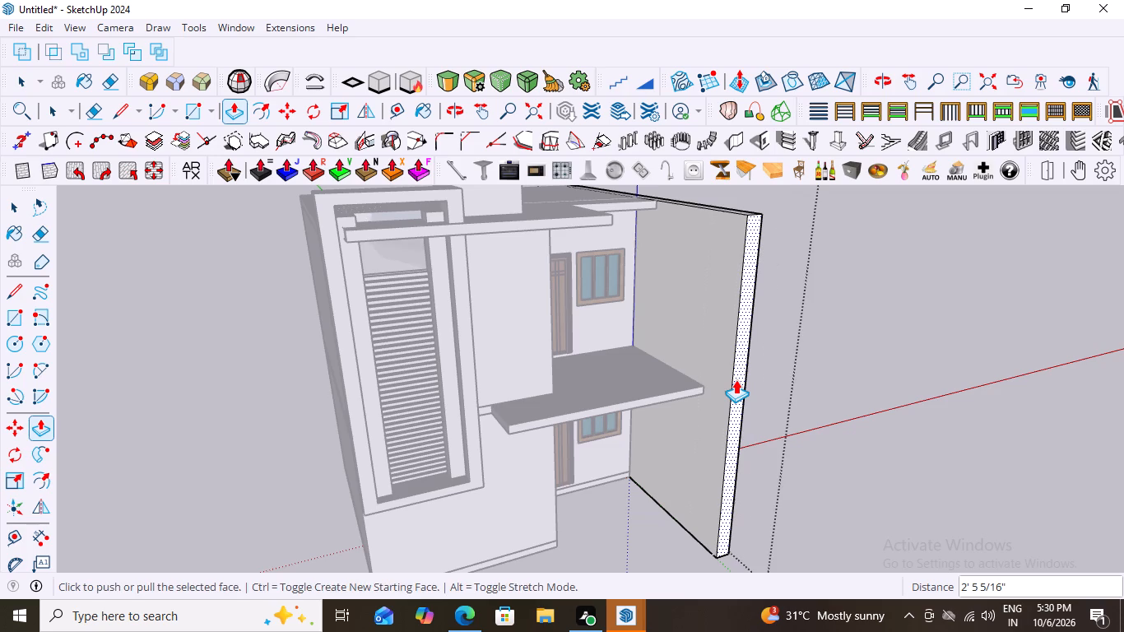
scroll(378, 325, down, 13)
key(space)
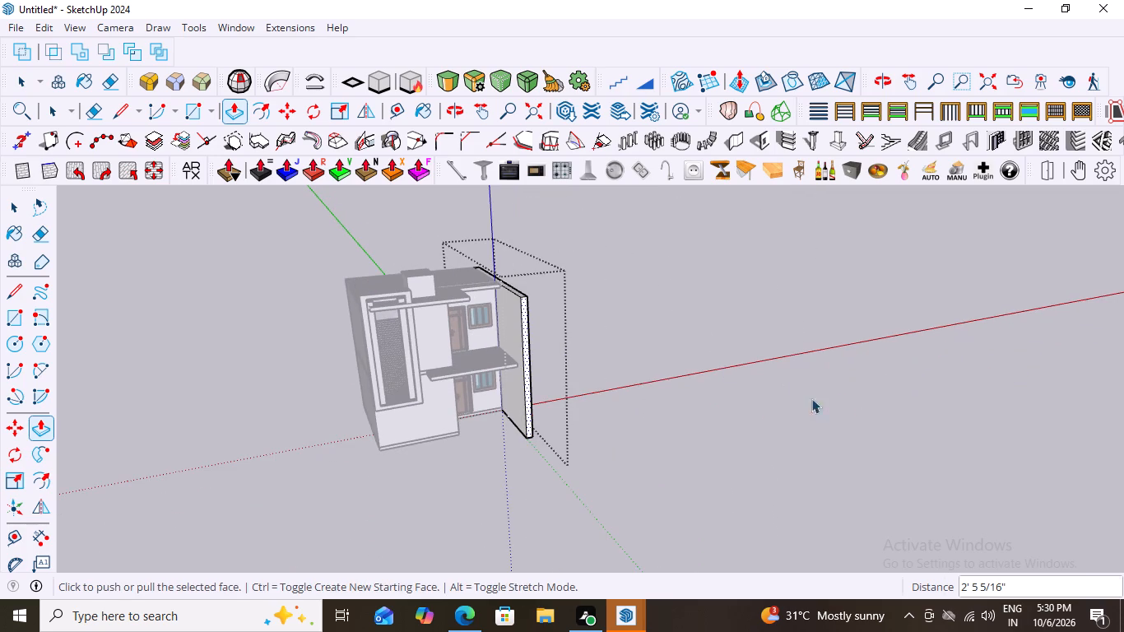
click(684, 340)
Examine the lengthened side panel against the balcony slab, roof slab and louvred frame from the front, side and above.
scroll(476, 290, up, 3)
middle_drag(567, 286, 374, 267)
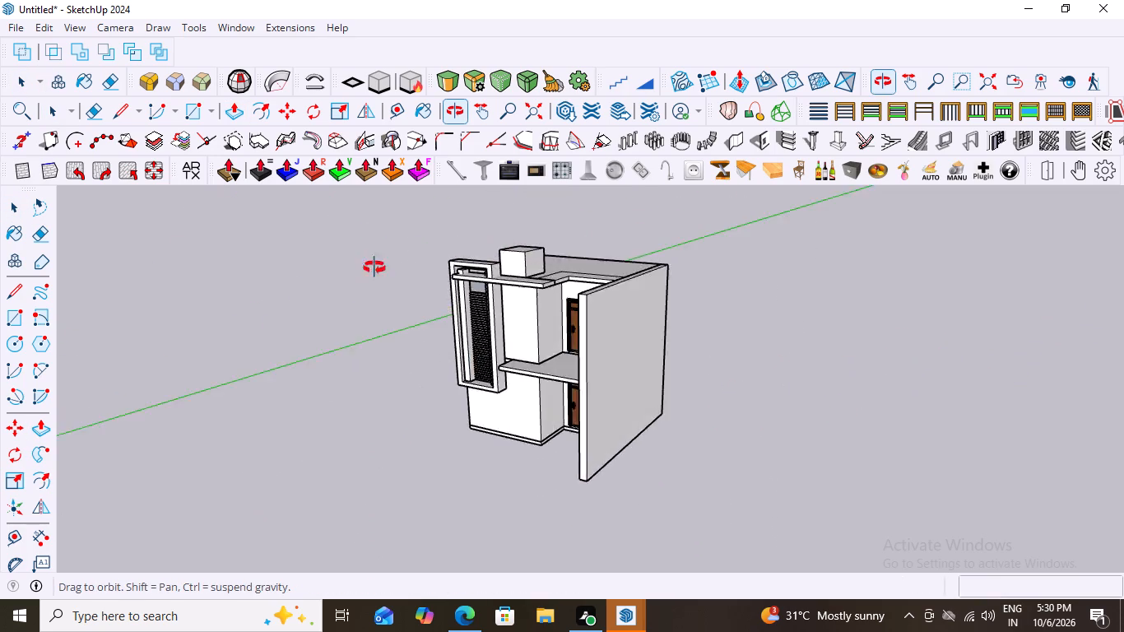
middle_drag(374, 267, 433, 170)
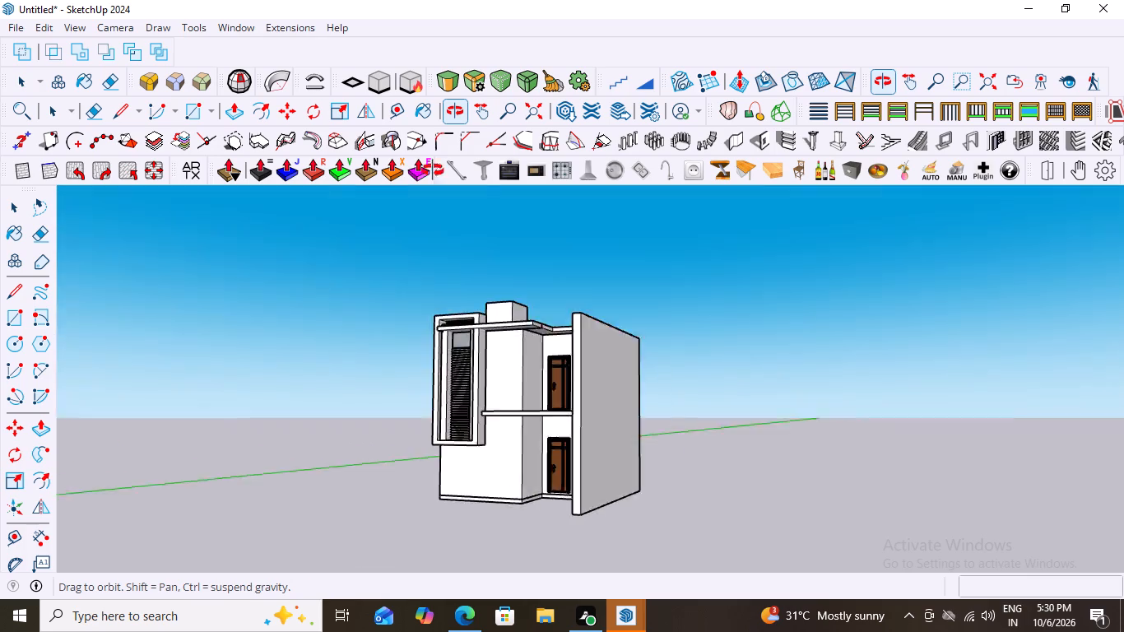
middle_drag(433, 170, 213, 258)
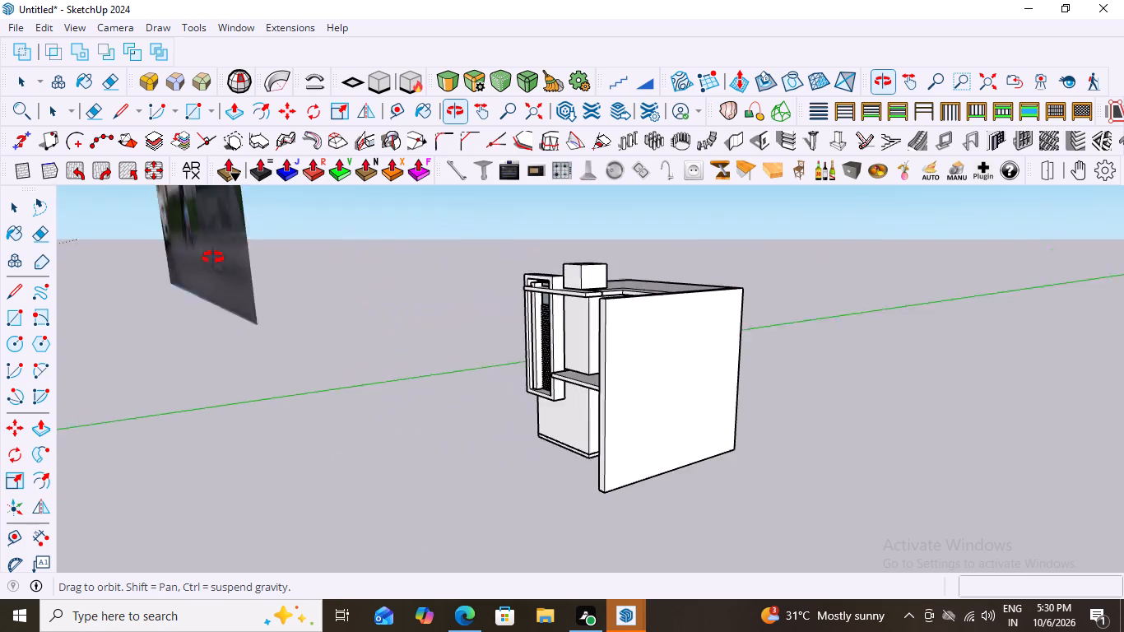
middle_drag(213, 258, 191, 254)
scroll(726, 406, down, 1)
middle_drag(546, 360, 869, 411)
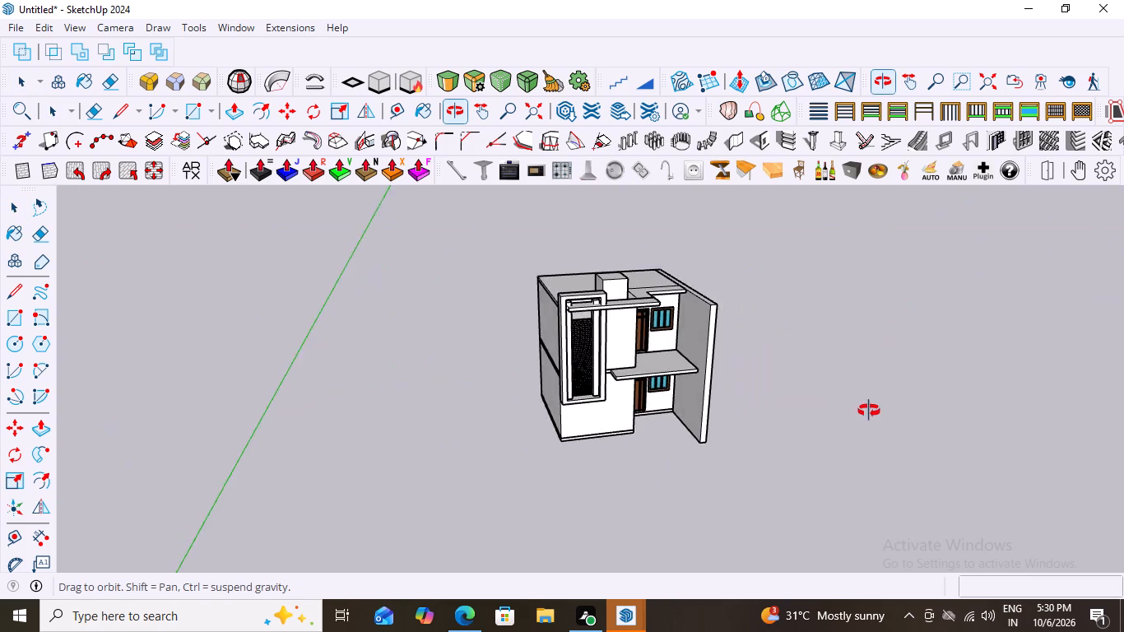
middle_drag(869, 411, 870, 408)
middle_drag(860, 385, 820, 353)
scroll(704, 358, up, 3)
middle_drag(773, 355, 685, 335)
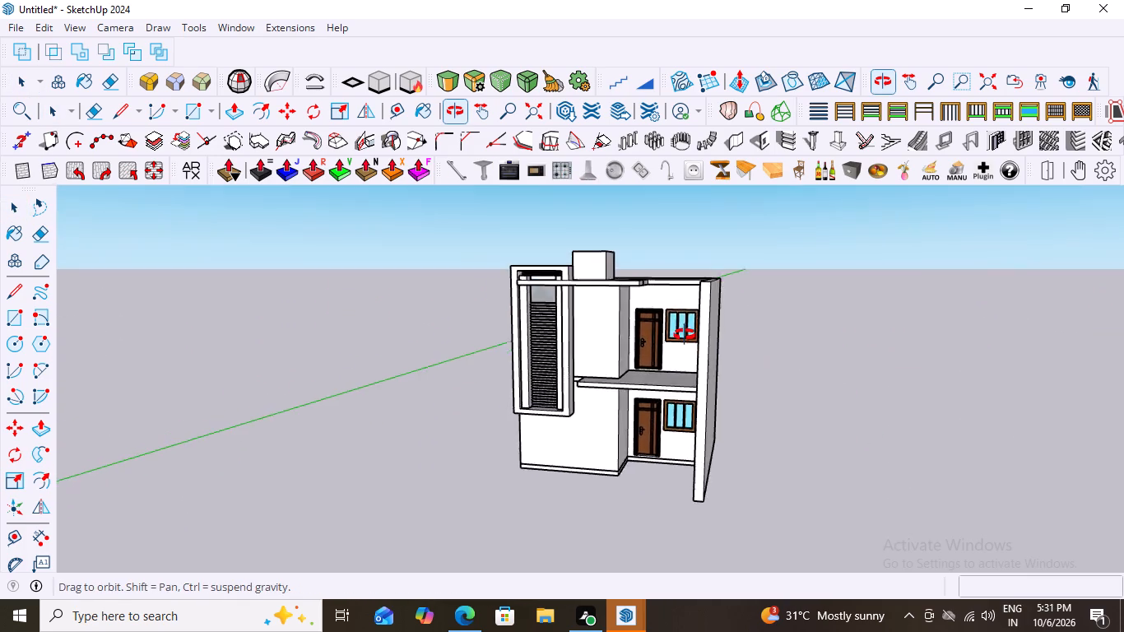
middle_drag(685, 335, 760, 323)
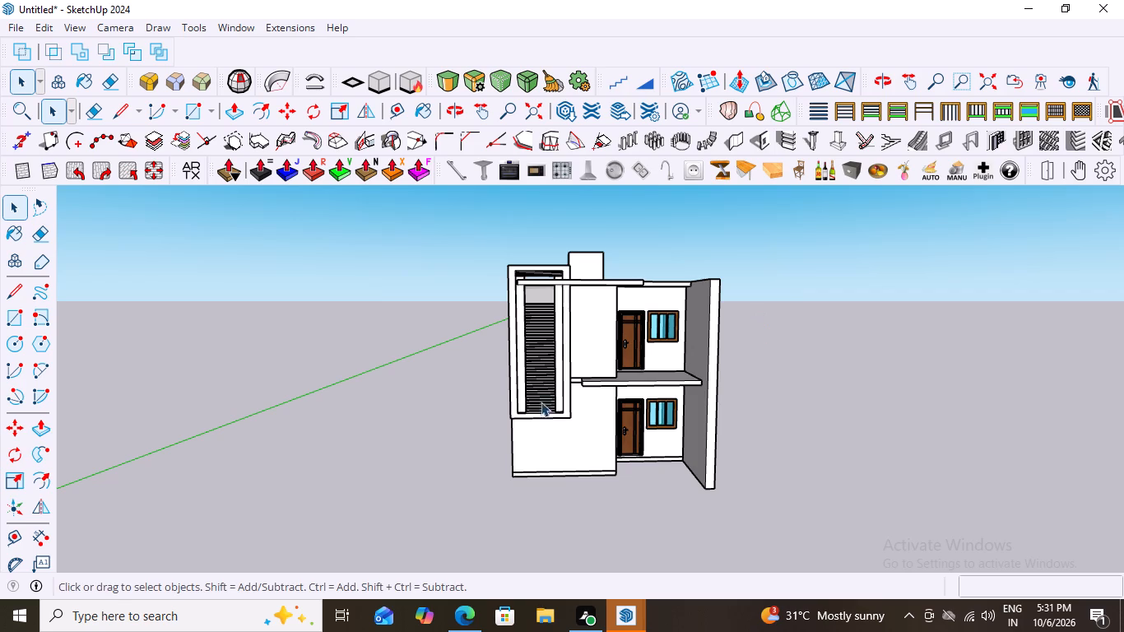
scroll(685, 387, up, 3)
middle_drag(629, 359, 371, 373)
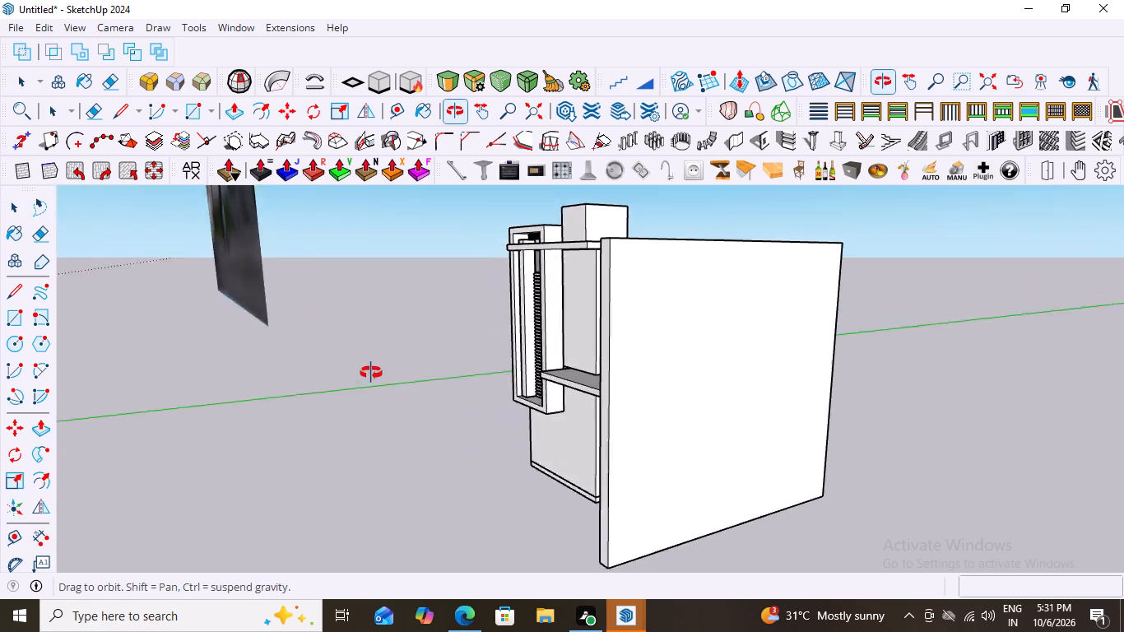
middle_drag(371, 373, 840, 536)
middle_drag(839, 500, 764, 411)
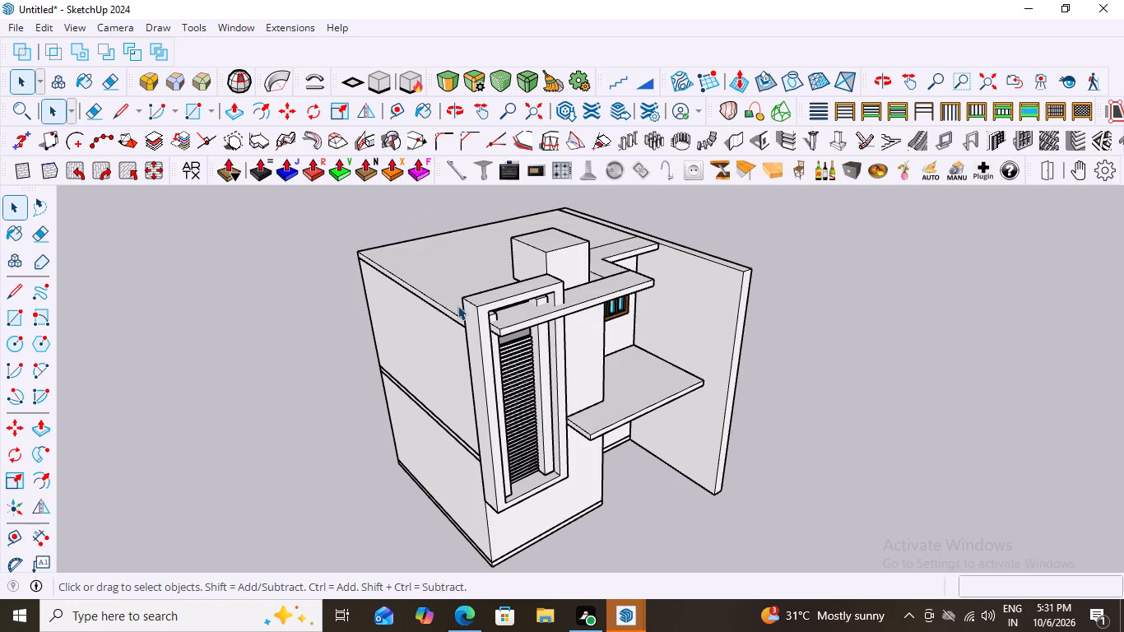
scroll(457, 305, down, 1)
middle_drag(667, 375, 518, 262)
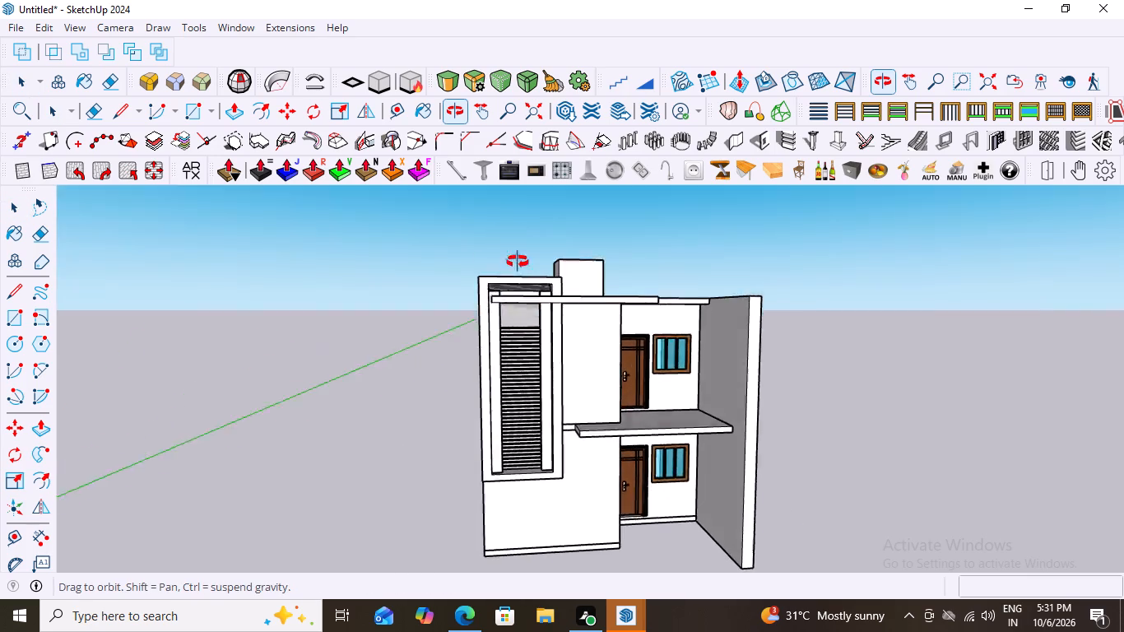
middle_drag(518, 262, 440, 260)
middle_drag(538, 290, 597, 314)
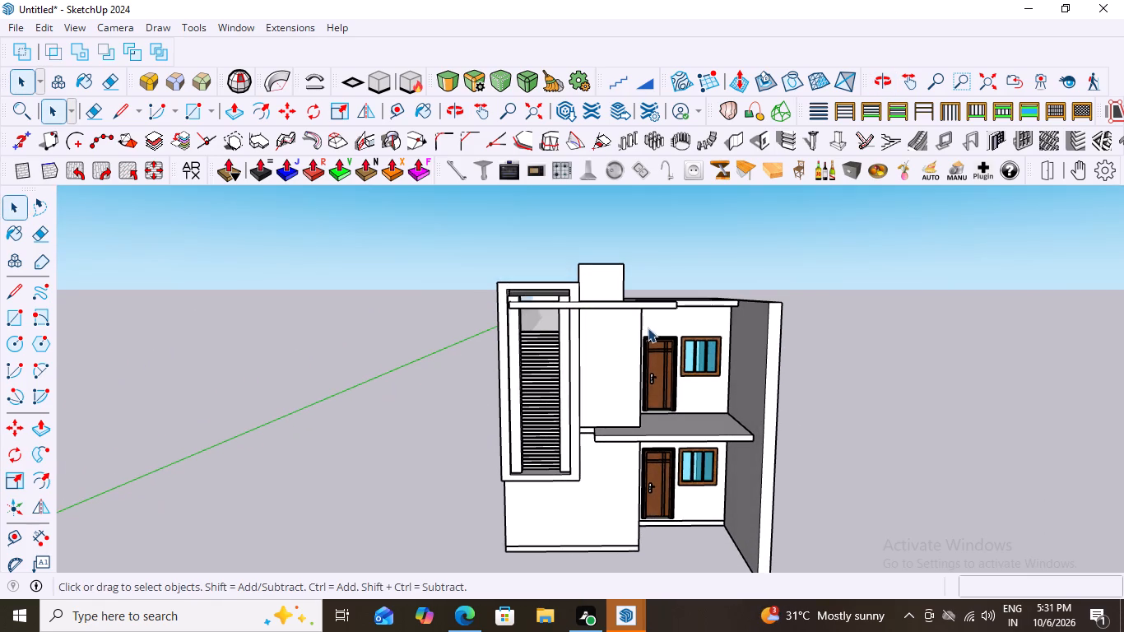
Open the balcony slab's group, push its front edge face back about 1' 1" toward the house, and close the group.
scroll(745, 443, up, 2)
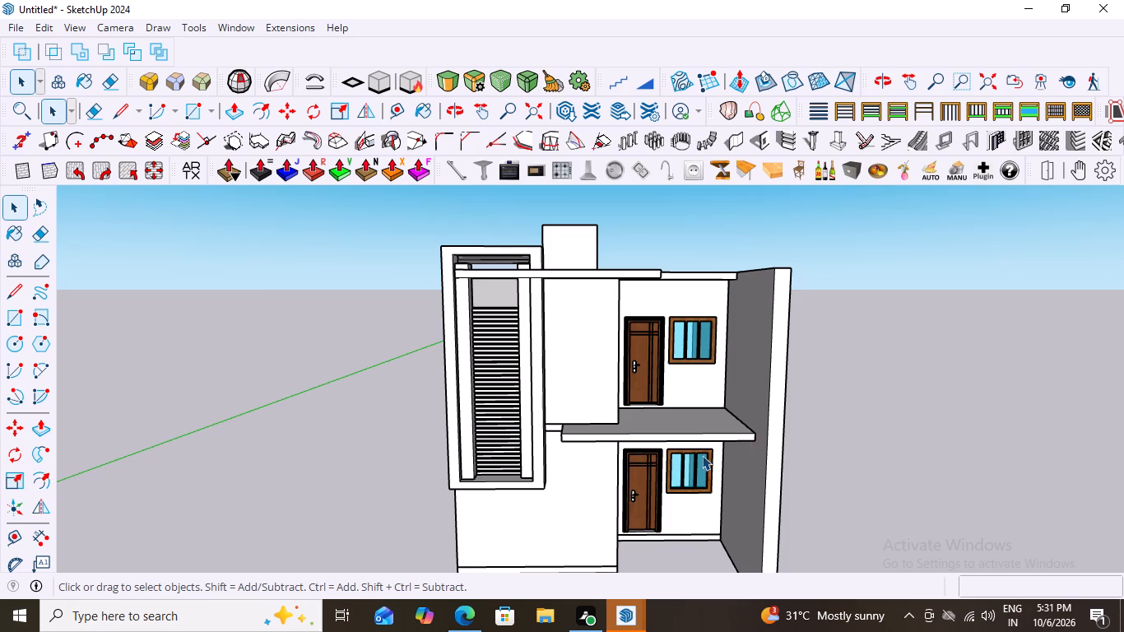
scroll(667, 418, up, 2)
middle_drag(645, 379, 696, 532)
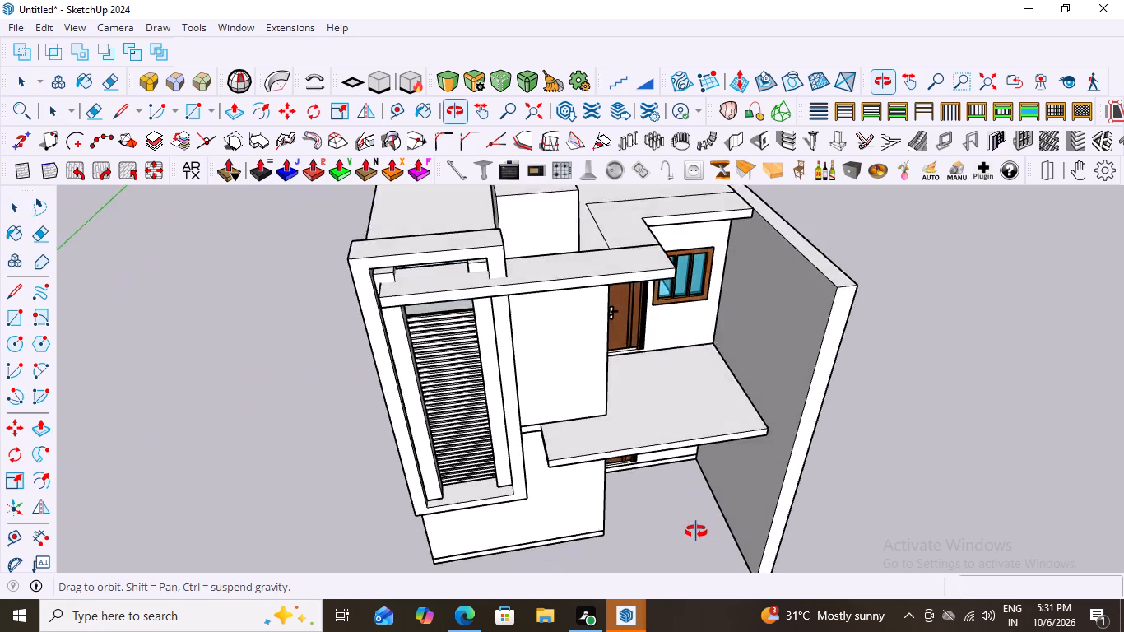
middle_drag(696, 532, 655, 435)
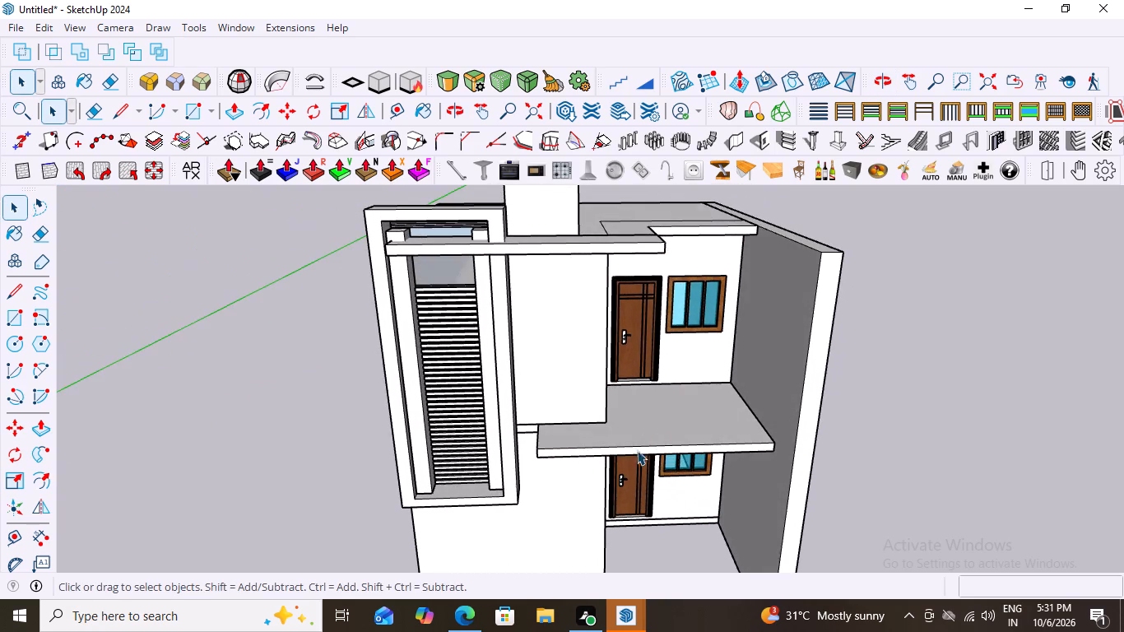
scroll(632, 453, up, 3)
click(628, 448)
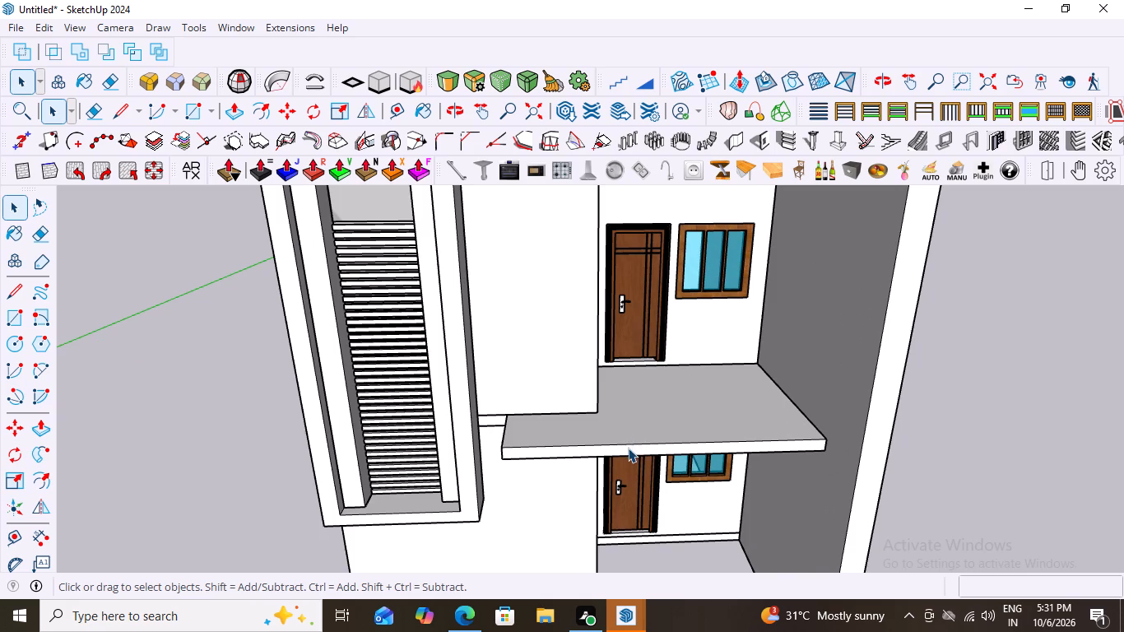
double_click(628, 450)
click(628, 450)
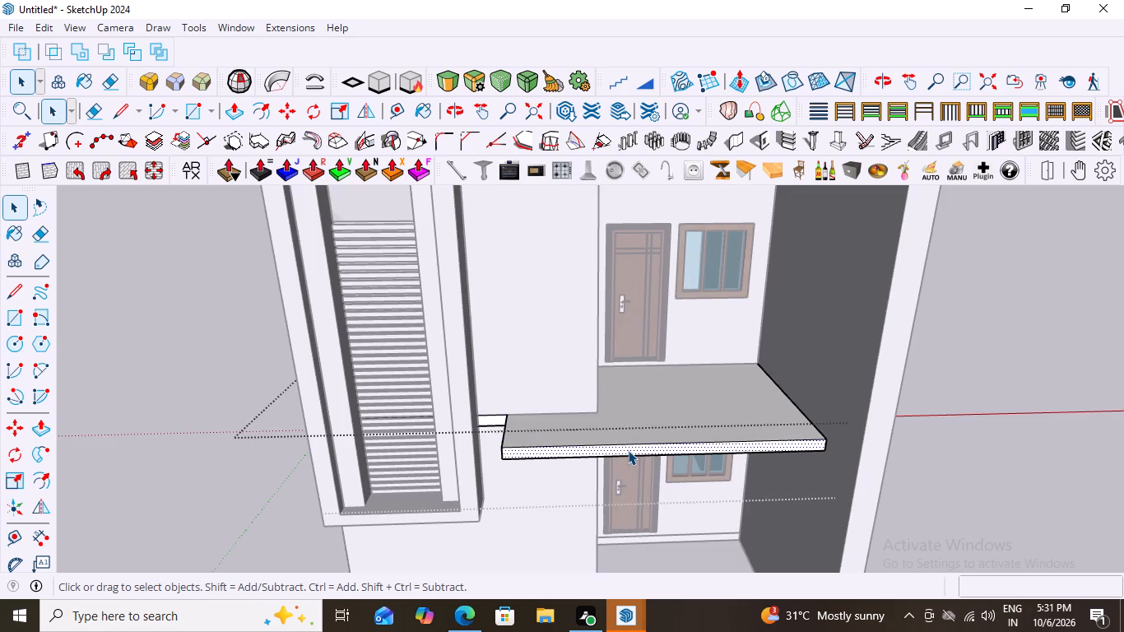
key(p)
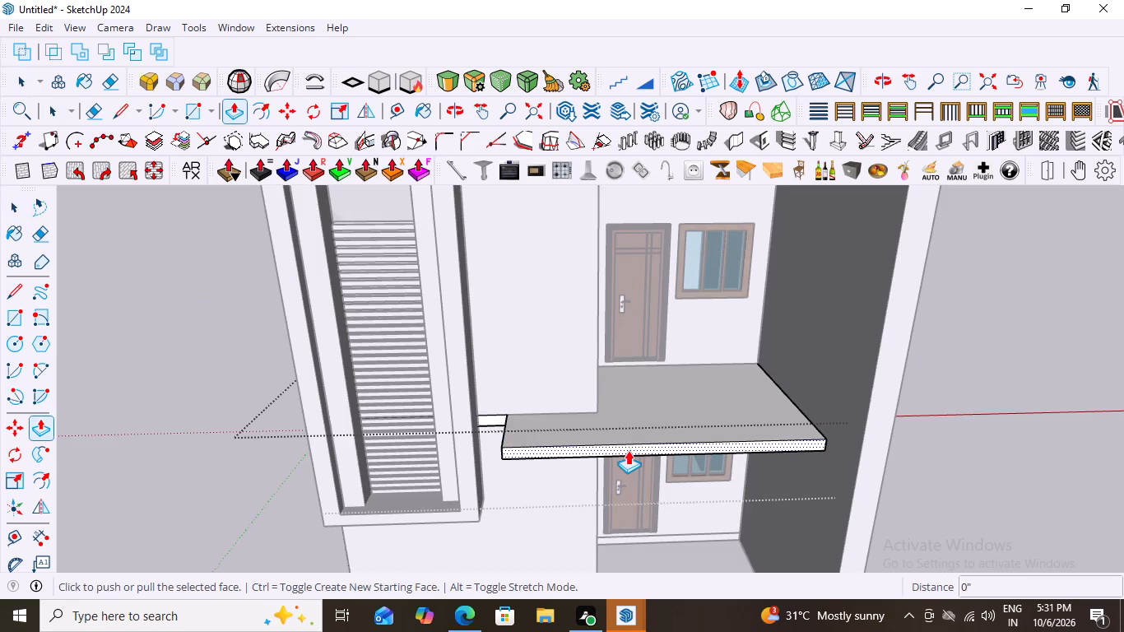
click(629, 446)
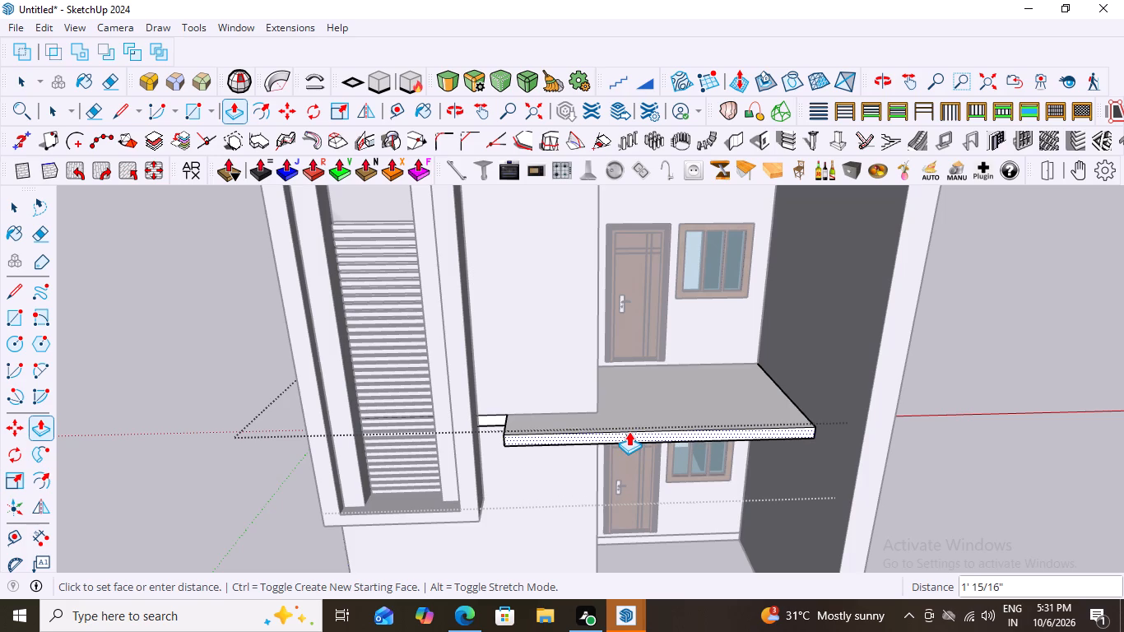
click(629, 431)
scroll(457, 442, down, 7)
key(space)
click(257, 360)
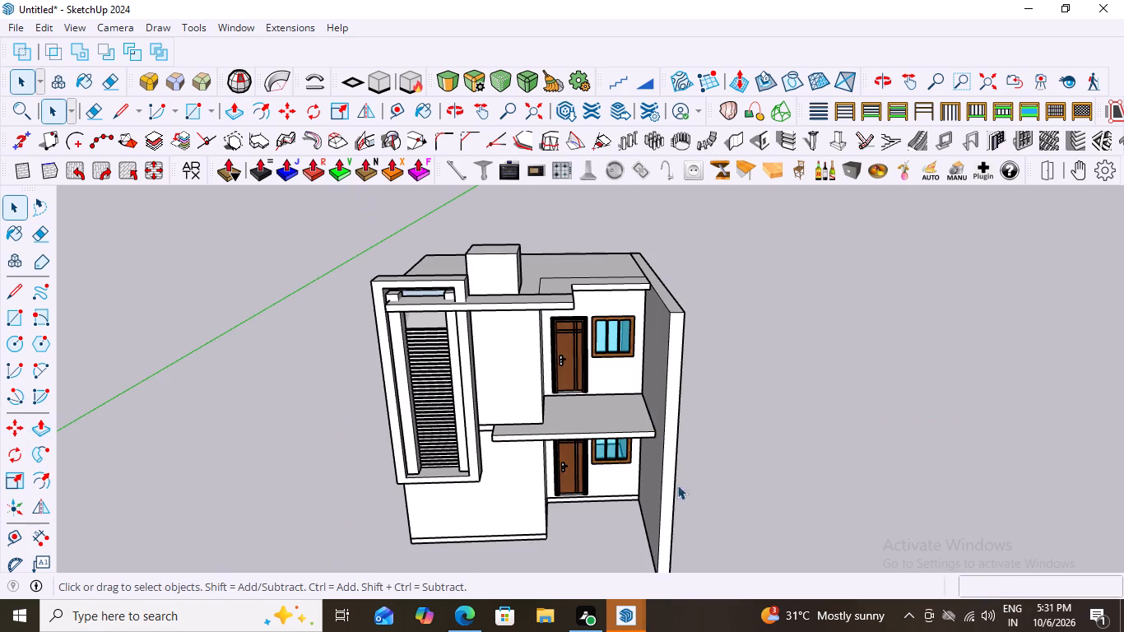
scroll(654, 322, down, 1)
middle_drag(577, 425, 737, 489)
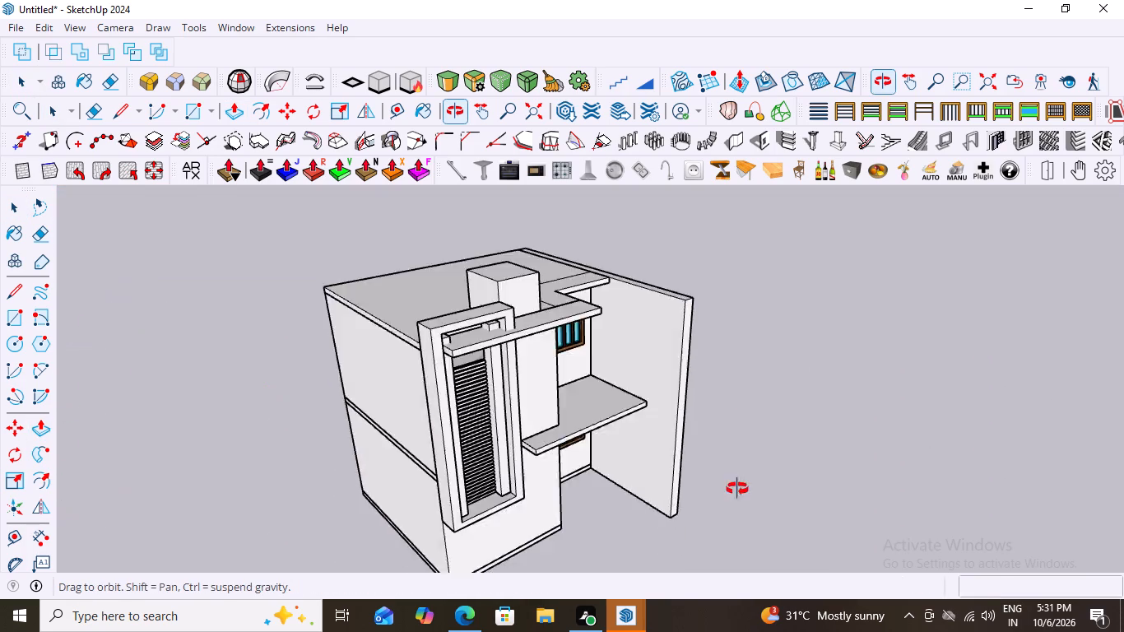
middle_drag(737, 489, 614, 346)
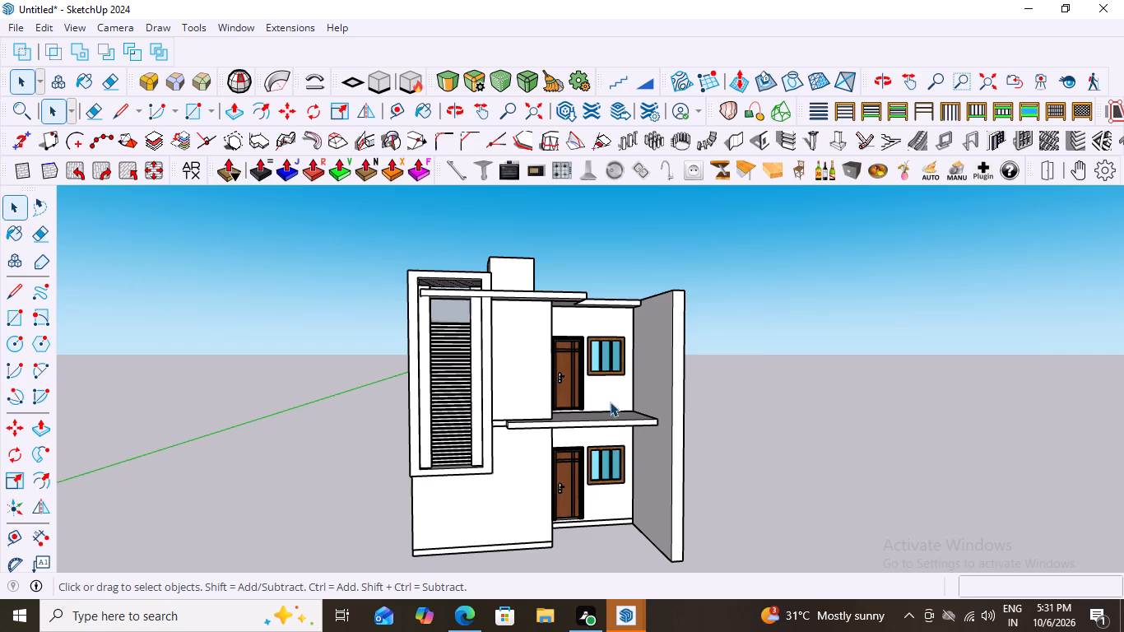
Examine the shortened balcony slab against the front walls, side panel and louvred frame from the front, above and below.
scroll(610, 402, down, 2)
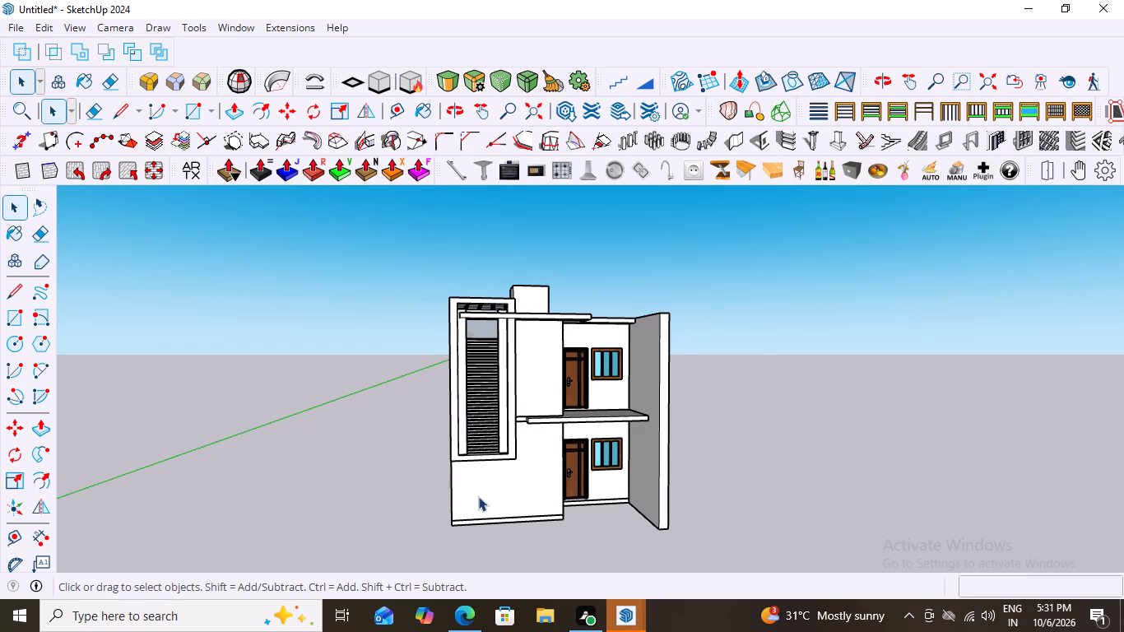
scroll(478, 495, down, 2)
scroll(491, 568, down, 1)
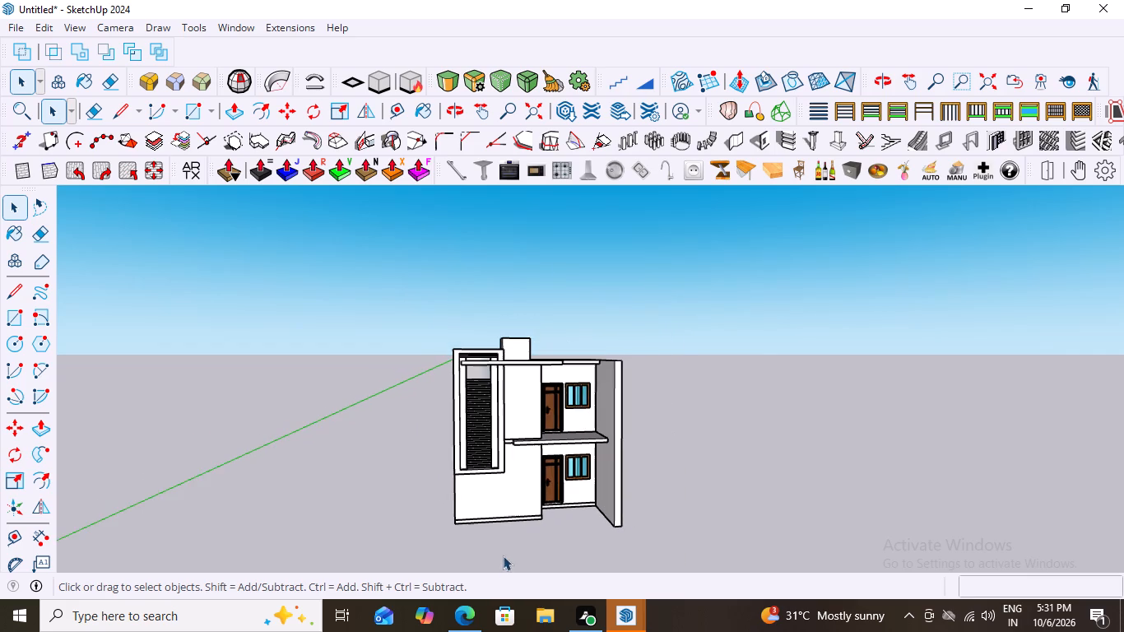
scroll(553, 425, up, 6)
middle_drag(758, 491, 684, 570)
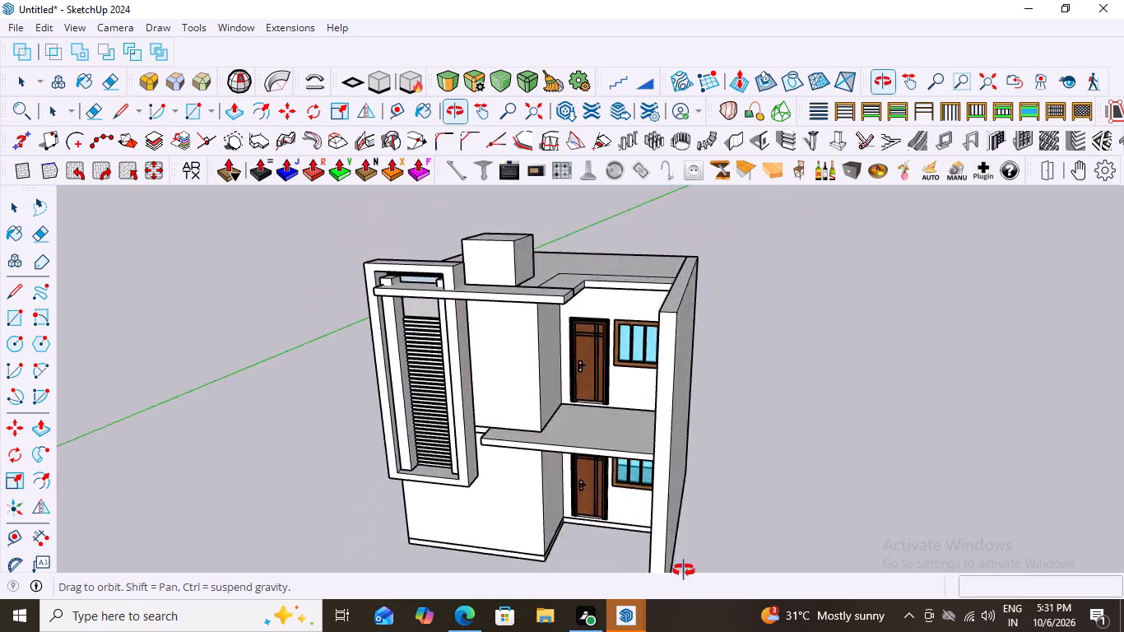
middle_drag(684, 570, 722, 573)
middle_drag(726, 573, 755, 569)
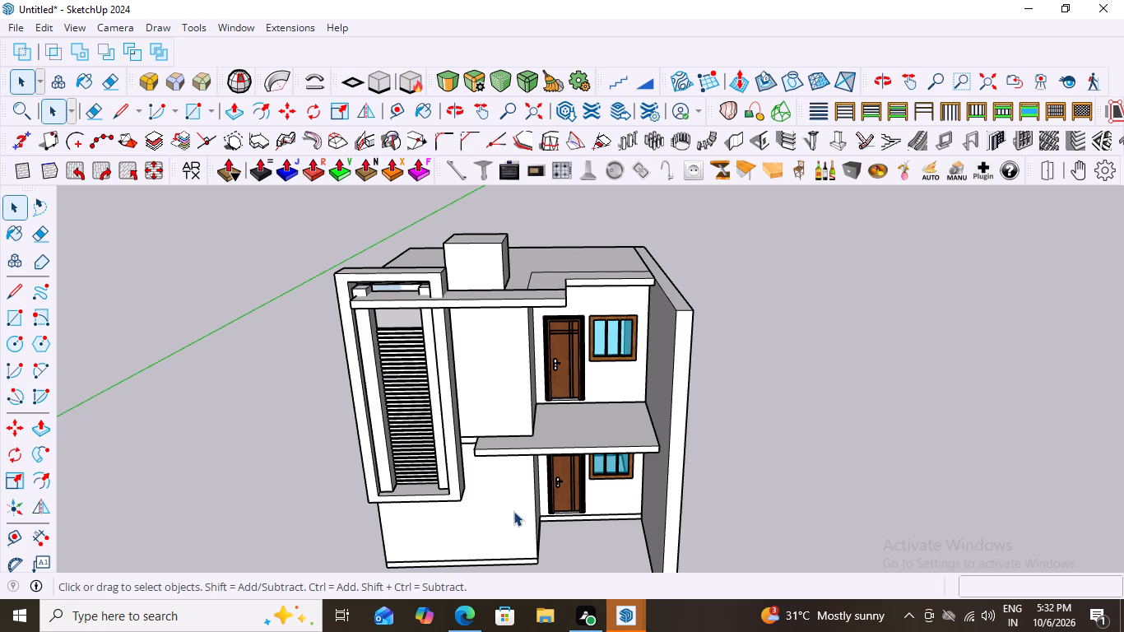
scroll(450, 429, up, 3)
scroll(522, 506, up, 2)
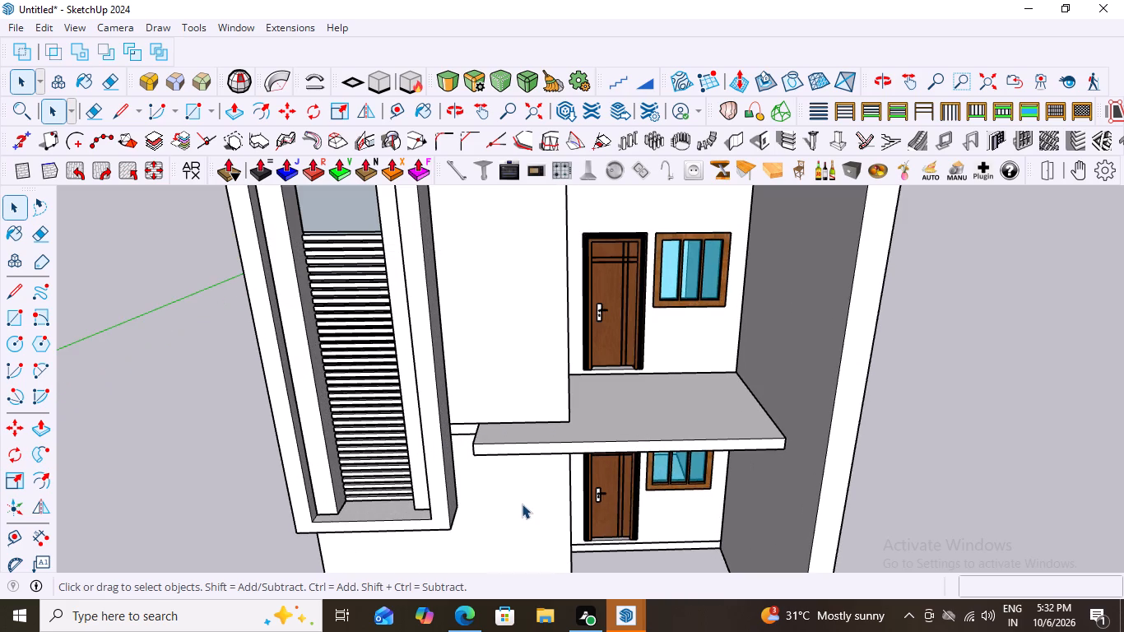
scroll(478, 444, up, 3)
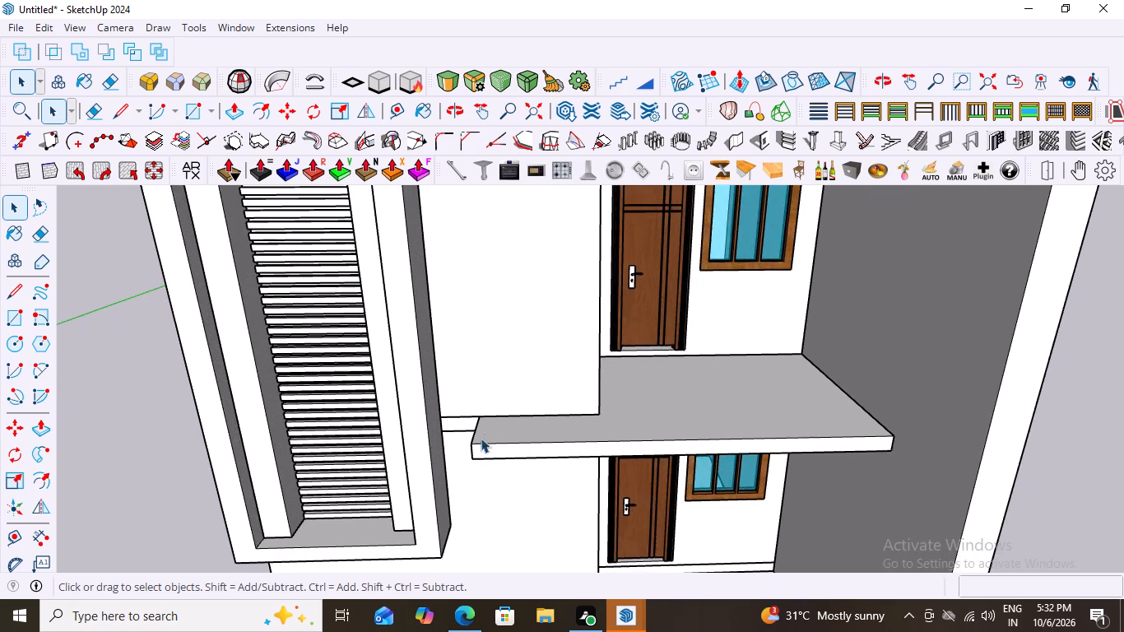
middle_drag(487, 426, 493, 495)
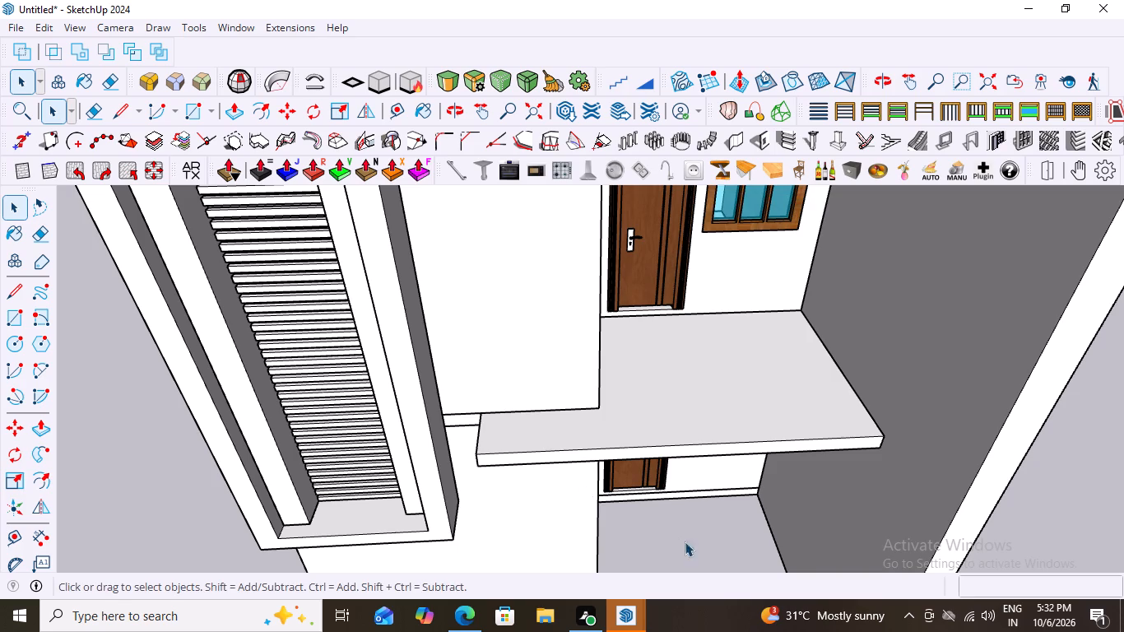
middle_drag(727, 591, 694, 425)
middle_drag(694, 425, 734, 331)
middle_drag(752, 468, 772, 263)
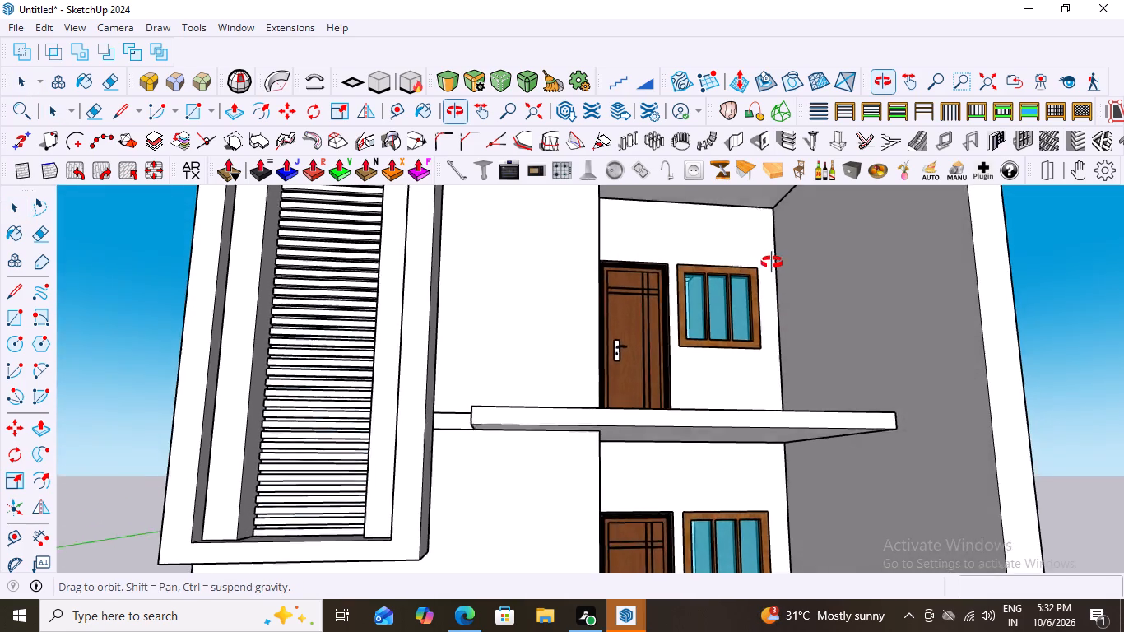
middle_drag(772, 263, 778, 250)
scroll(676, 427, up, 3)
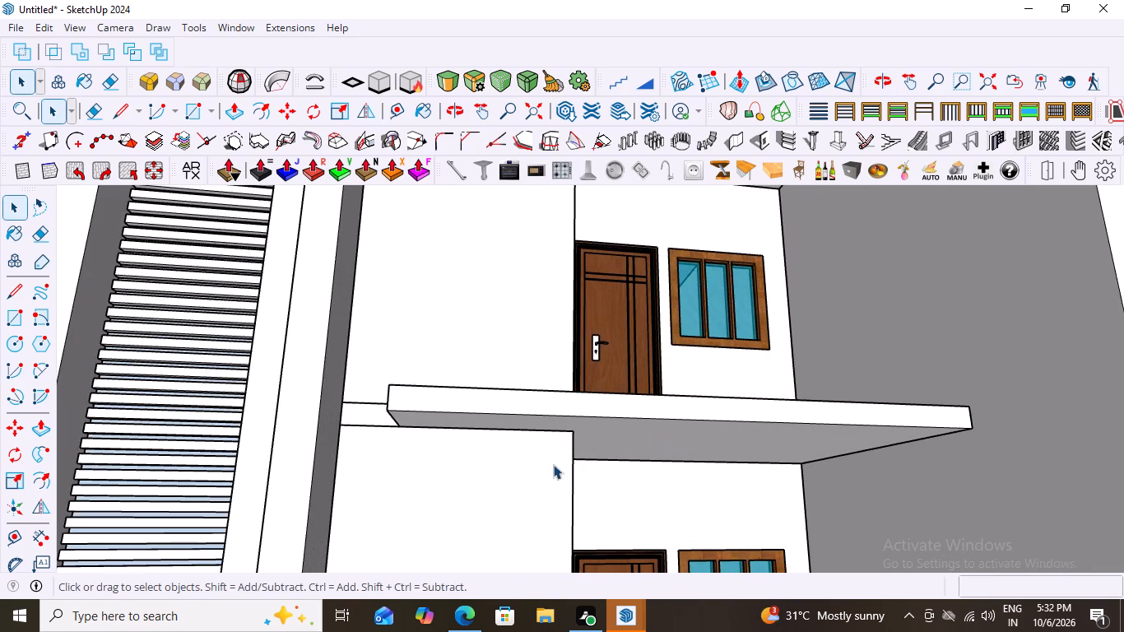
scroll(530, 459, up, 3)
scroll(656, 407, down, 1)
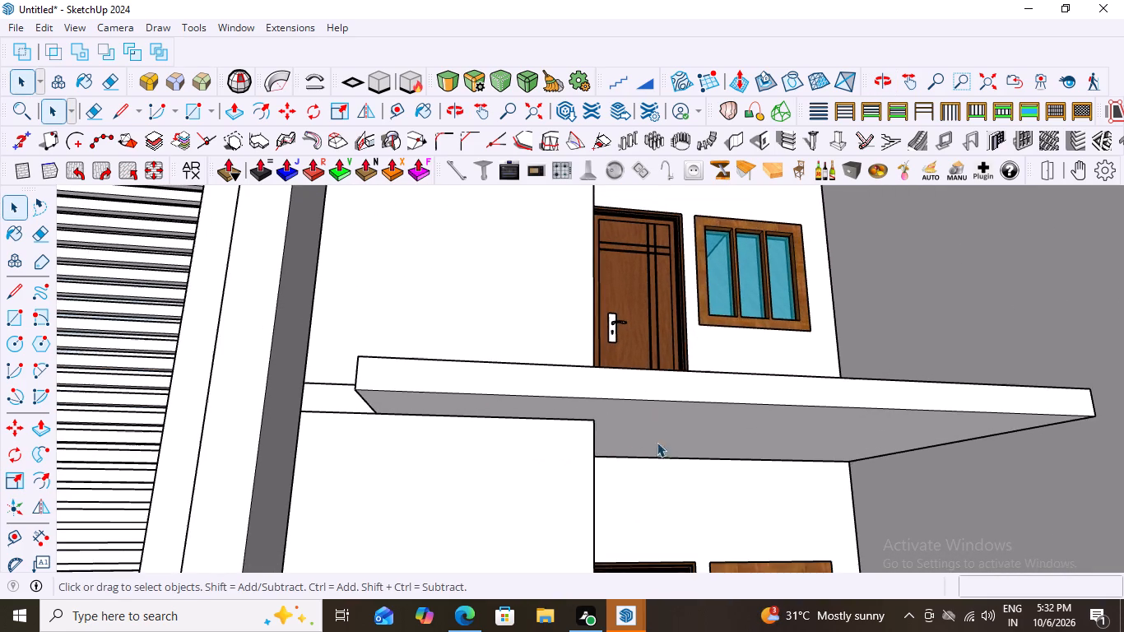
middle_click(649, 554)
middle_drag(641, 384, 615, 481)
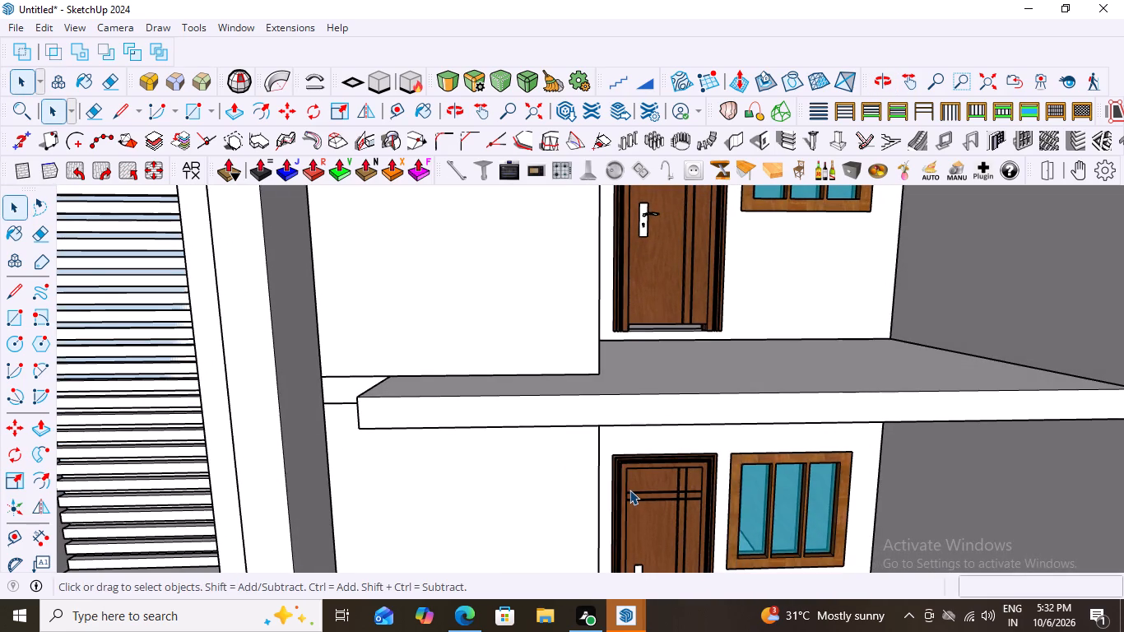
scroll(629, 490, down, 7)
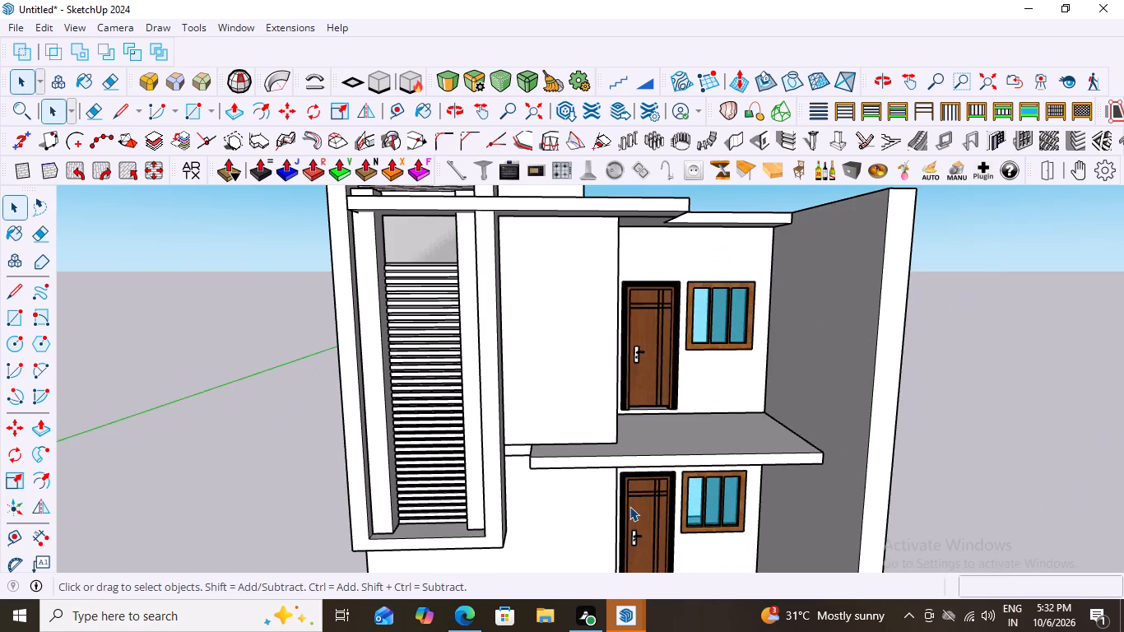
scroll(535, 445, up, 4)
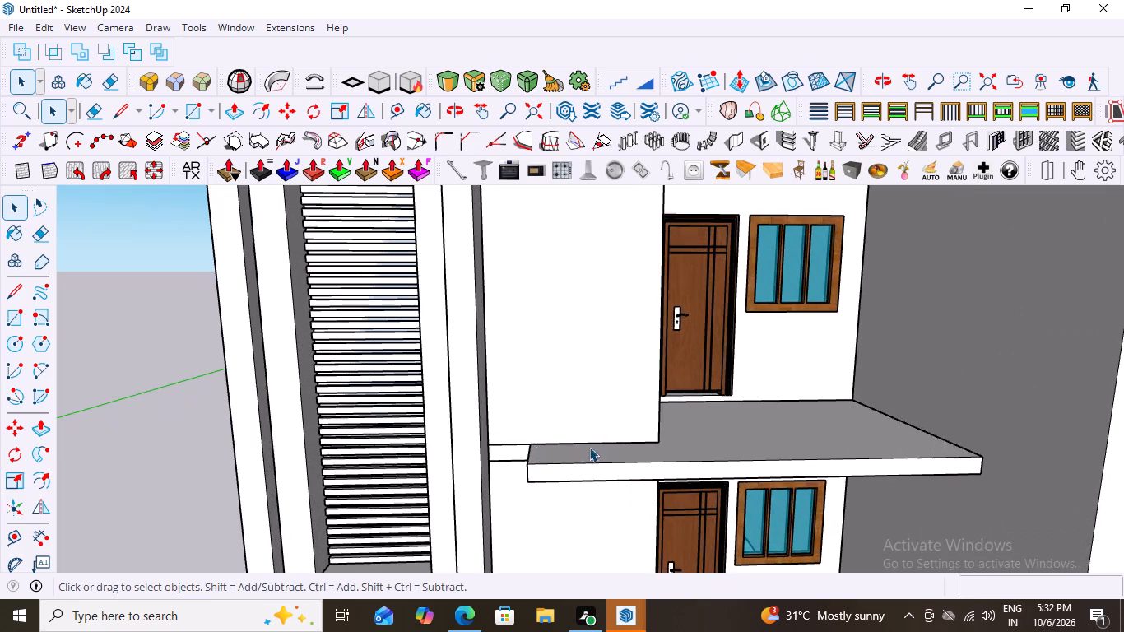
Open the balcony slab's group for editing.
middle_drag(600, 451, 597, 602)
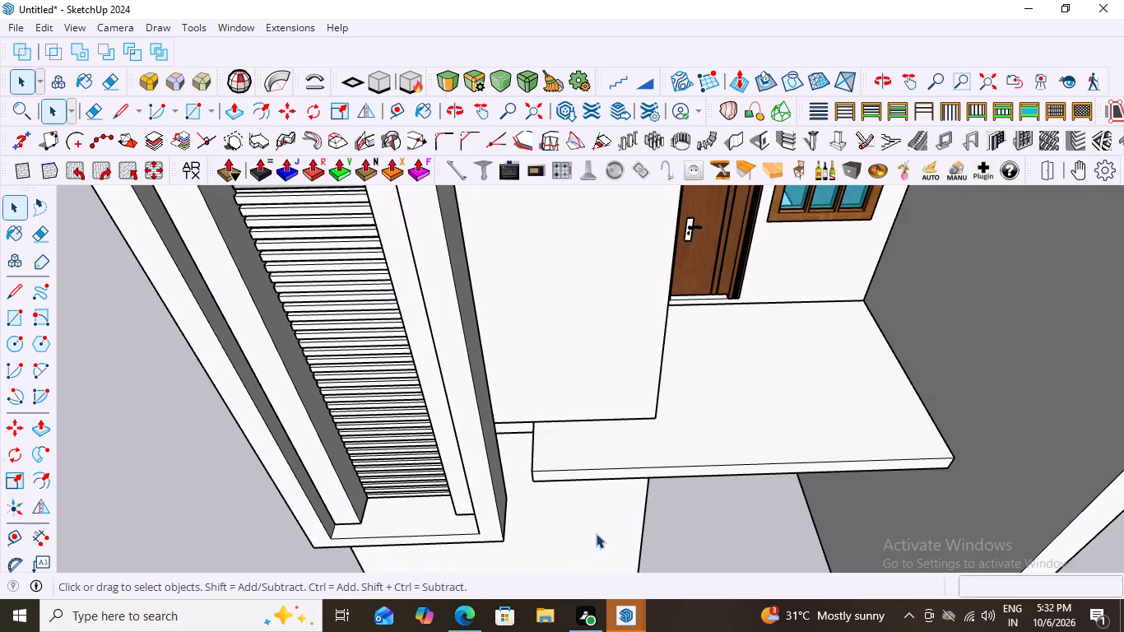
scroll(632, 465, up, 2)
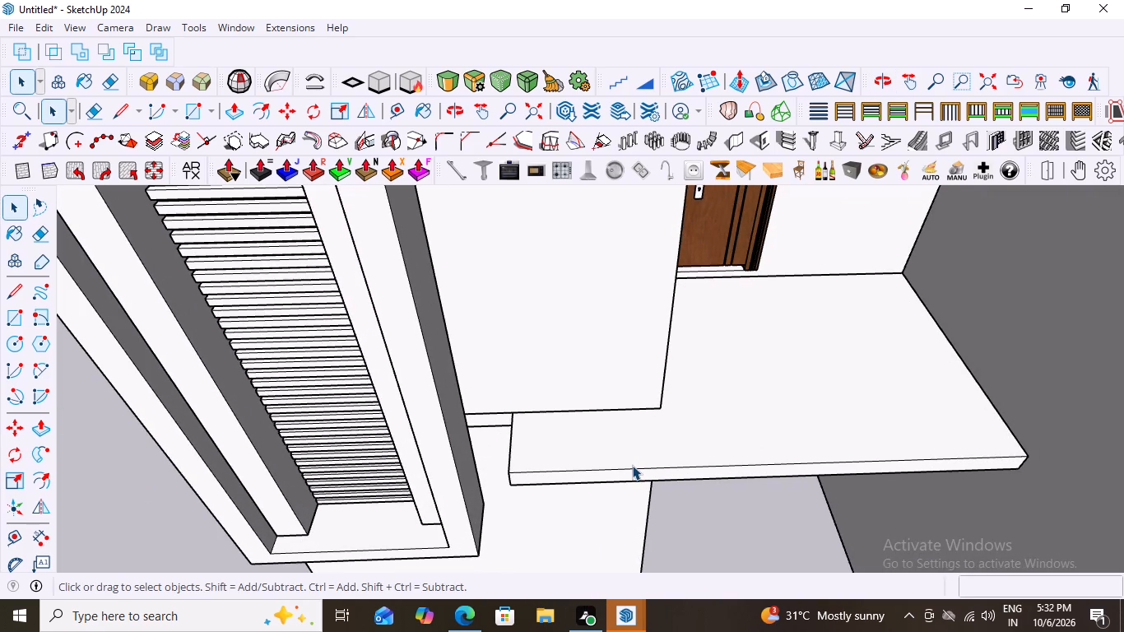
click(574, 445)
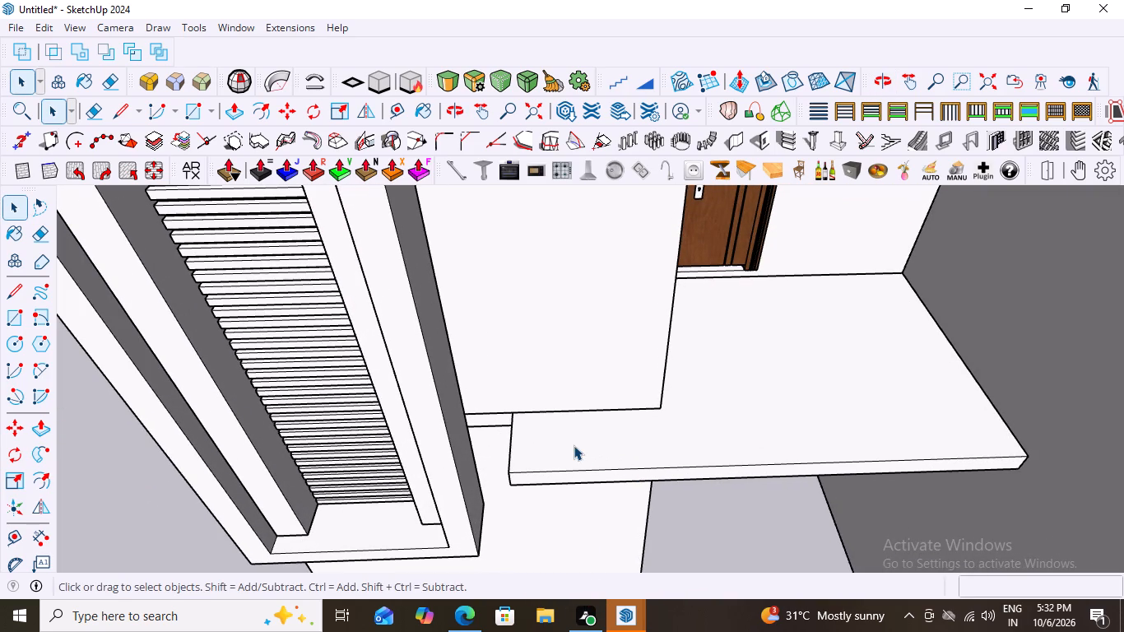
double_click(574, 445)
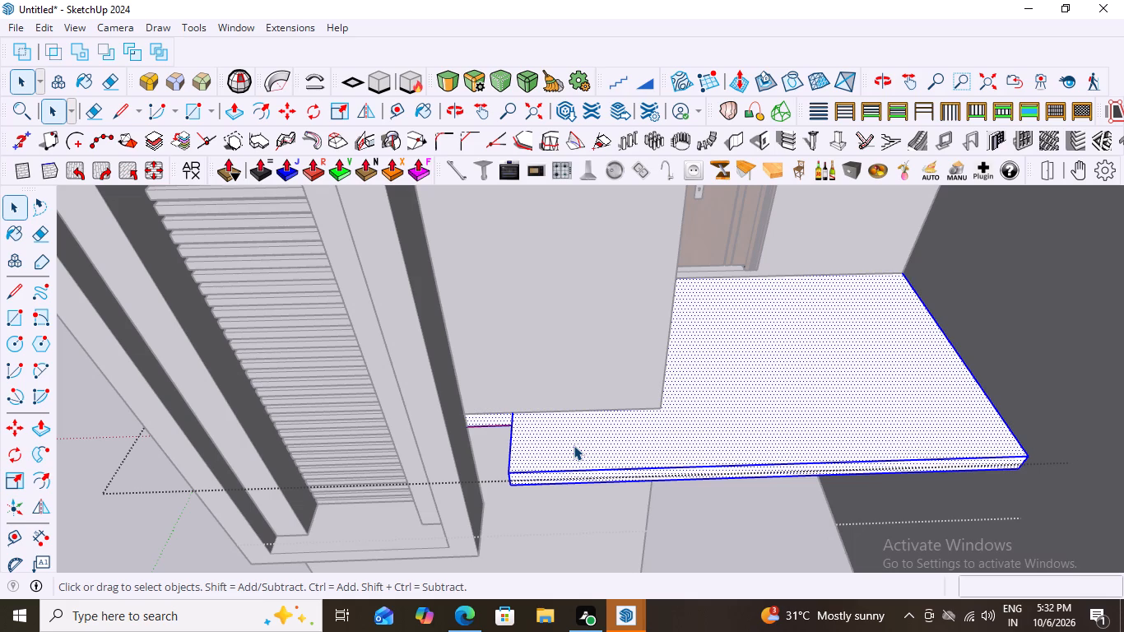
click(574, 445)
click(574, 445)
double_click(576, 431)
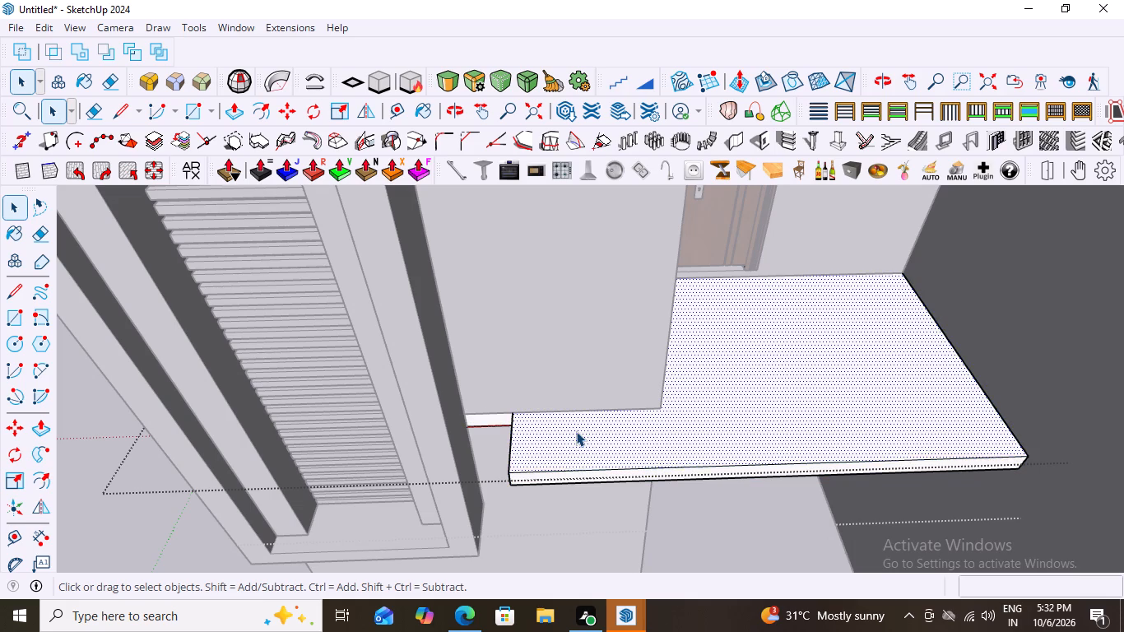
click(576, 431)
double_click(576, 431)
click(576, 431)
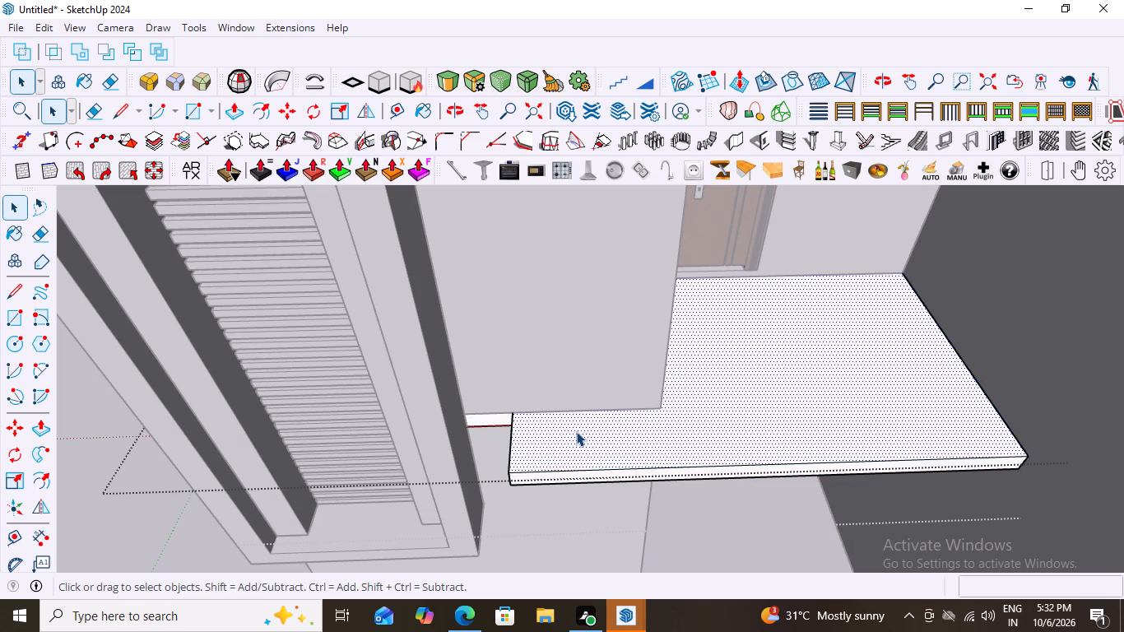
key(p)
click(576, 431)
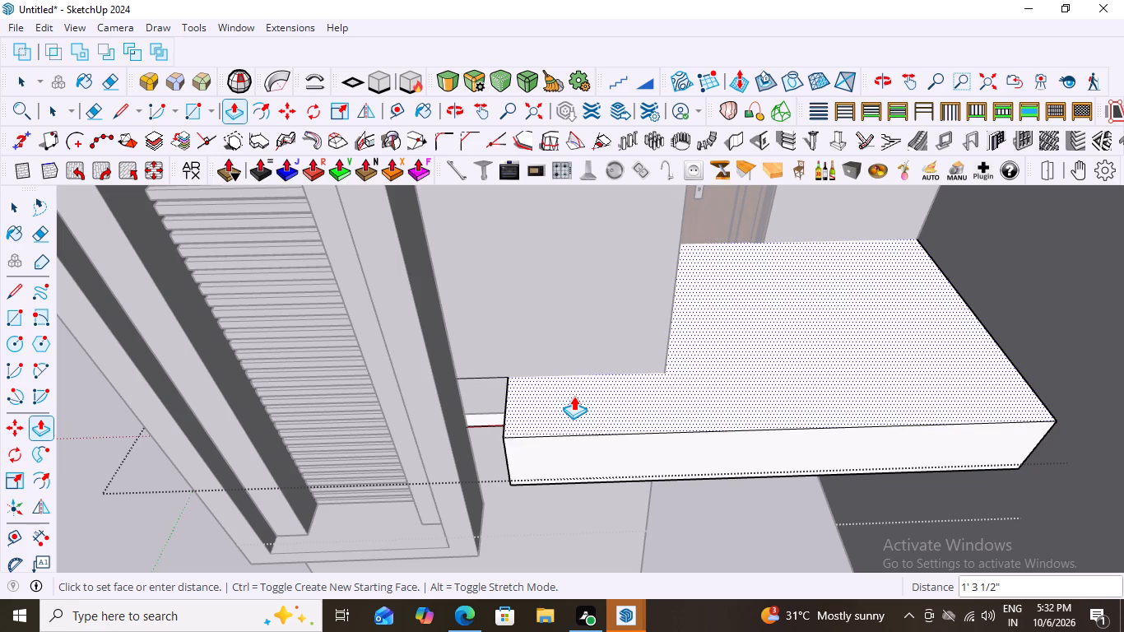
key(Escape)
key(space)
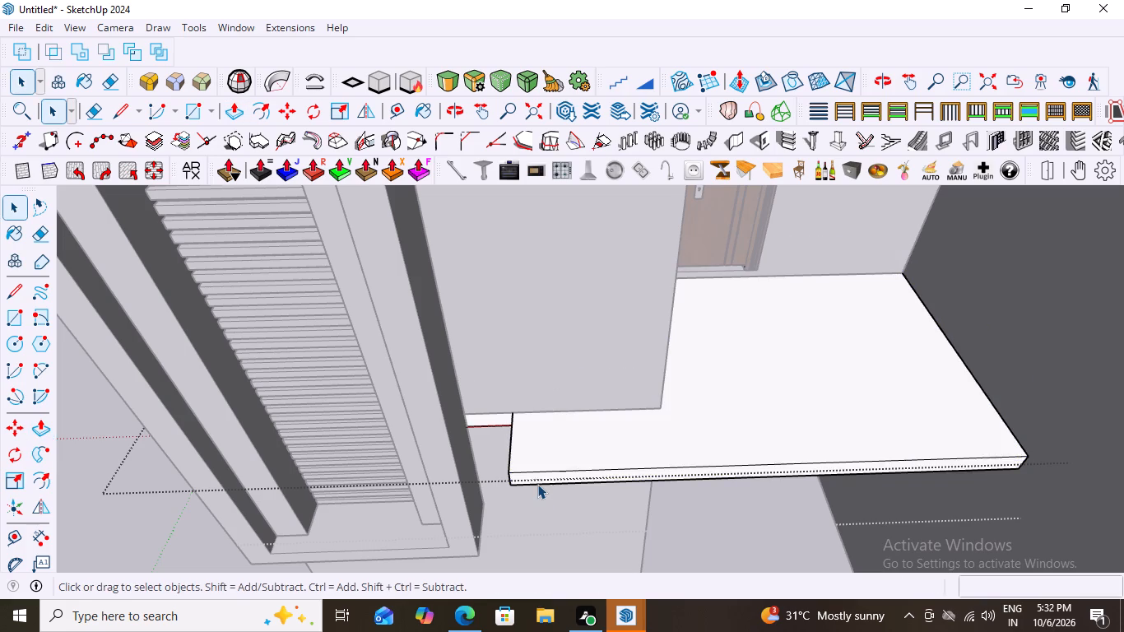
Draw lines on the slab's top along the projecting wall's base, about 3' 10" across its front and 5' 9" back to the door wall.
scroll(537, 484, down, 9)
middle_drag(604, 448, 576, 365)
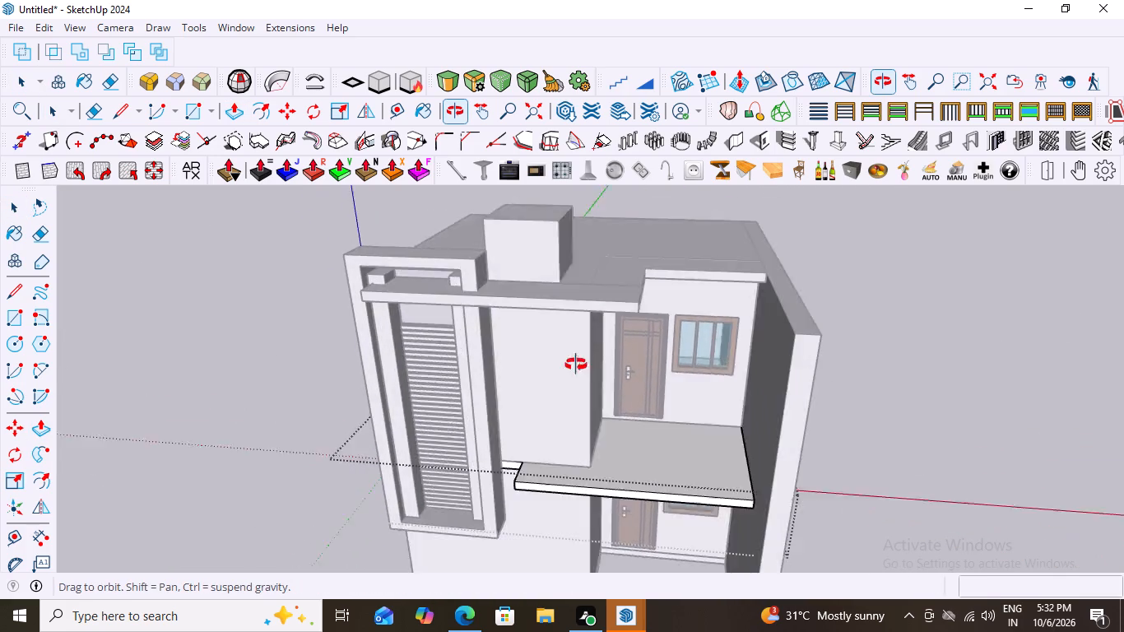
middle_drag(576, 365, 540, 444)
scroll(587, 456, up, 2)
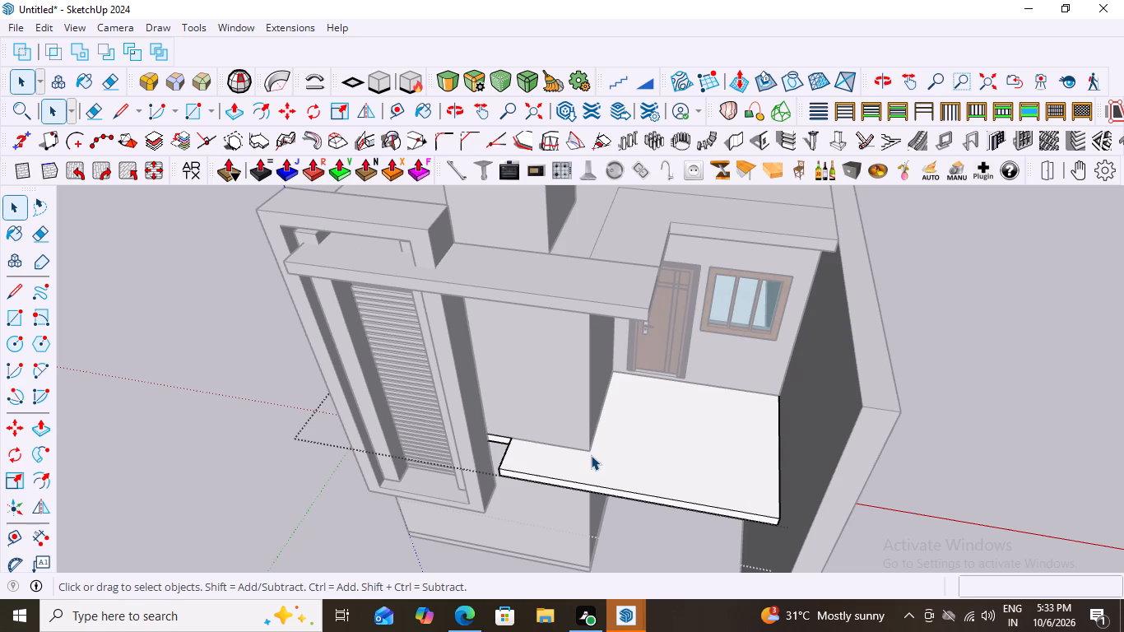
key(l)
scroll(487, 458, up, 8)
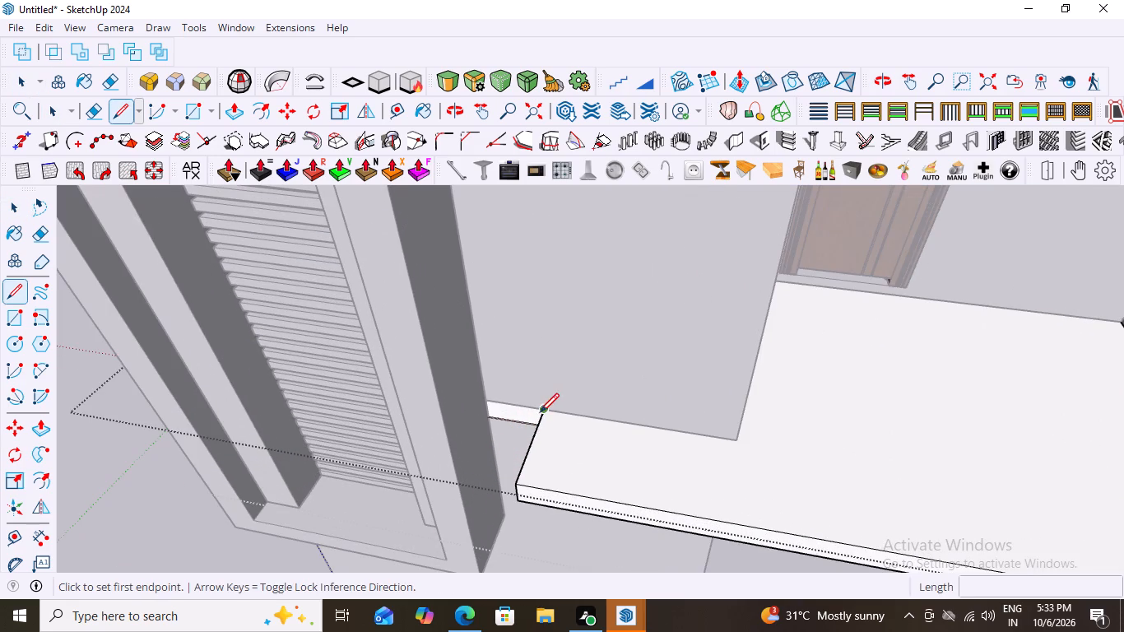
click(546, 409)
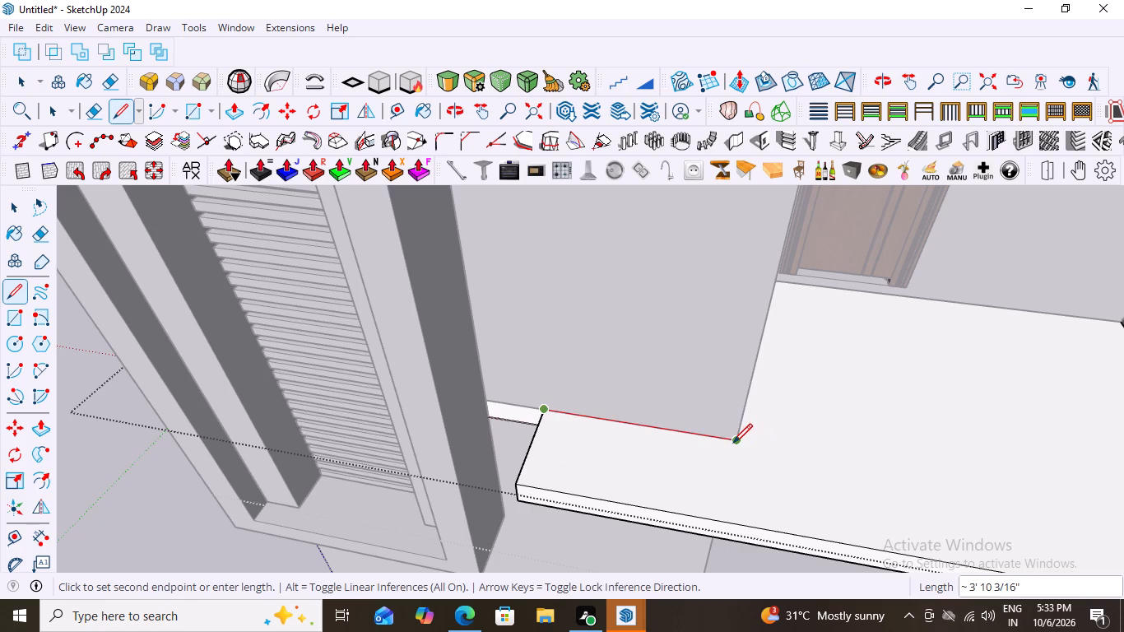
click(736, 444)
scroll(571, 503, down, 4)
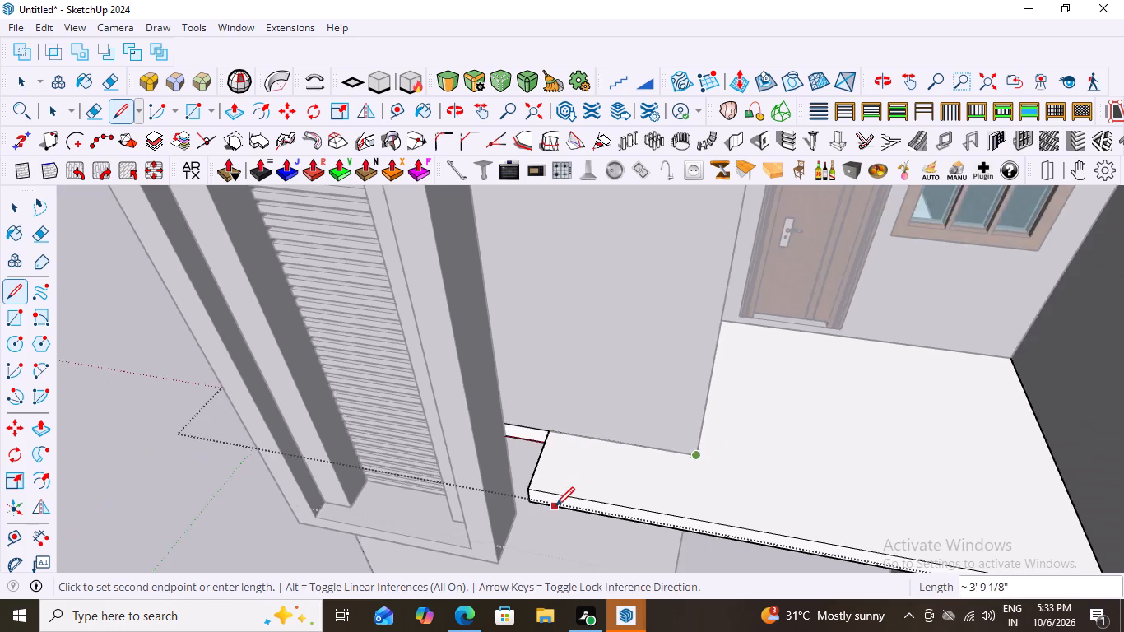
scroll(555, 506, down, 2)
middle_drag(718, 481, 550, 467)
scroll(702, 419, up, 3)
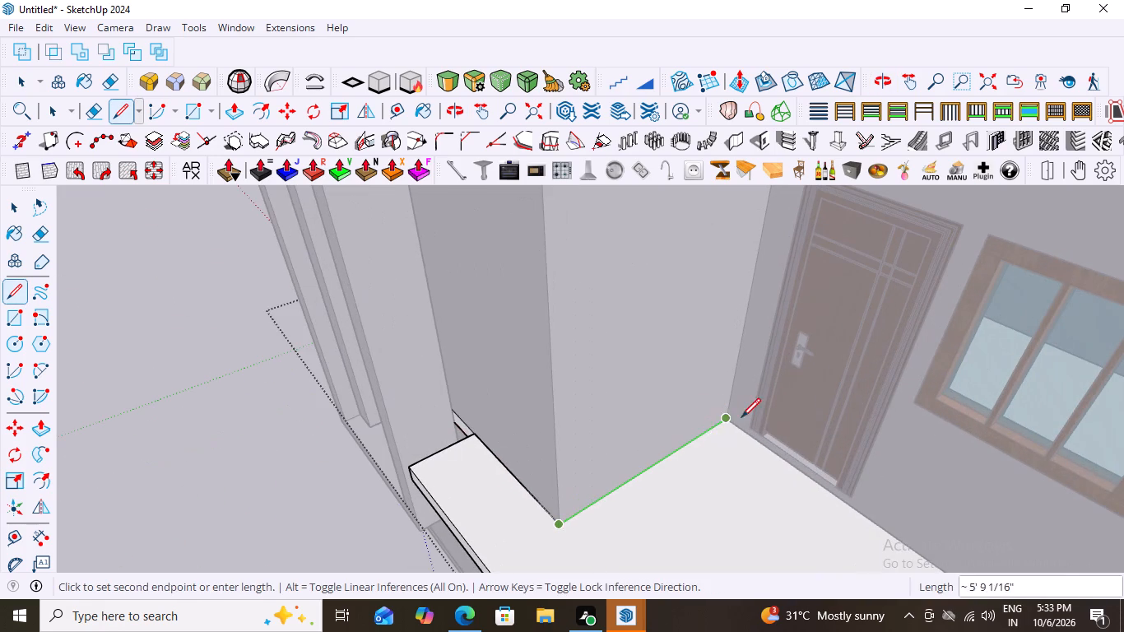
click(724, 421)
Continue the slab outline 8' 9" along the door wall to the side panel, and trace the front top edge about 12' 7" long.
scroll(670, 455, down, 5)
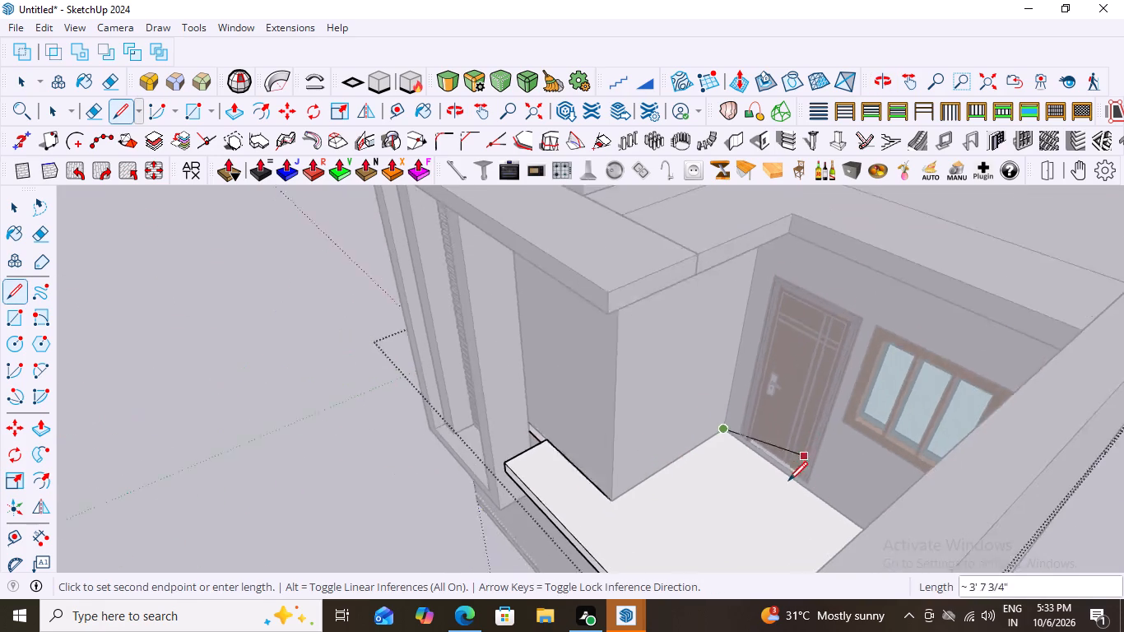
scroll(788, 481, down, 4)
middle_drag(795, 568, 985, 553)
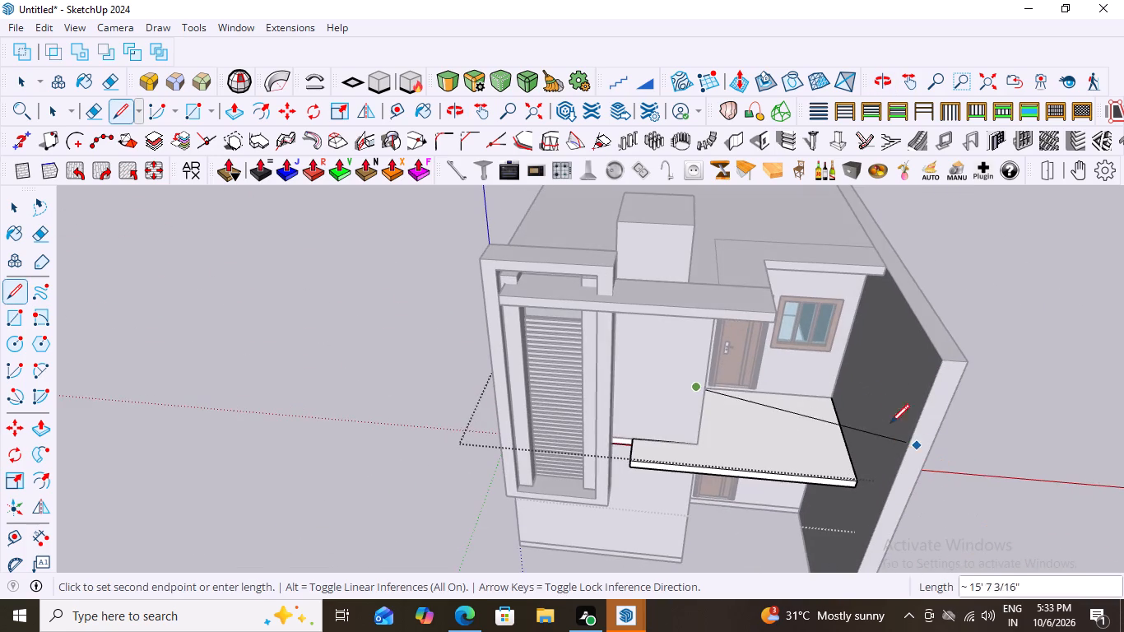
scroll(853, 401, up, 5)
click(822, 396)
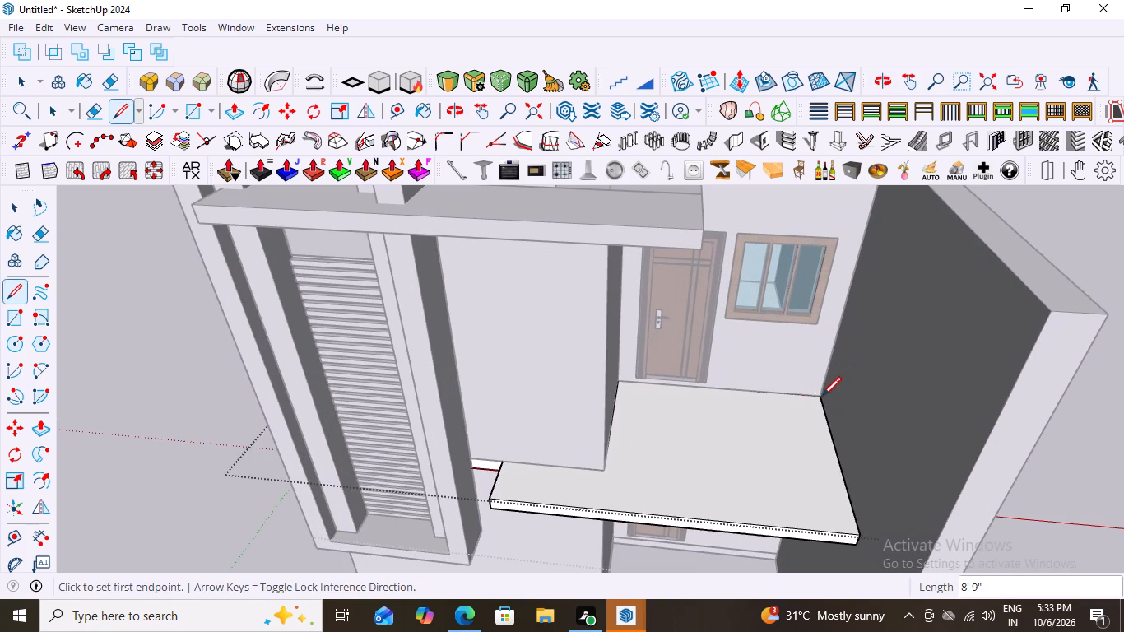
click(857, 537)
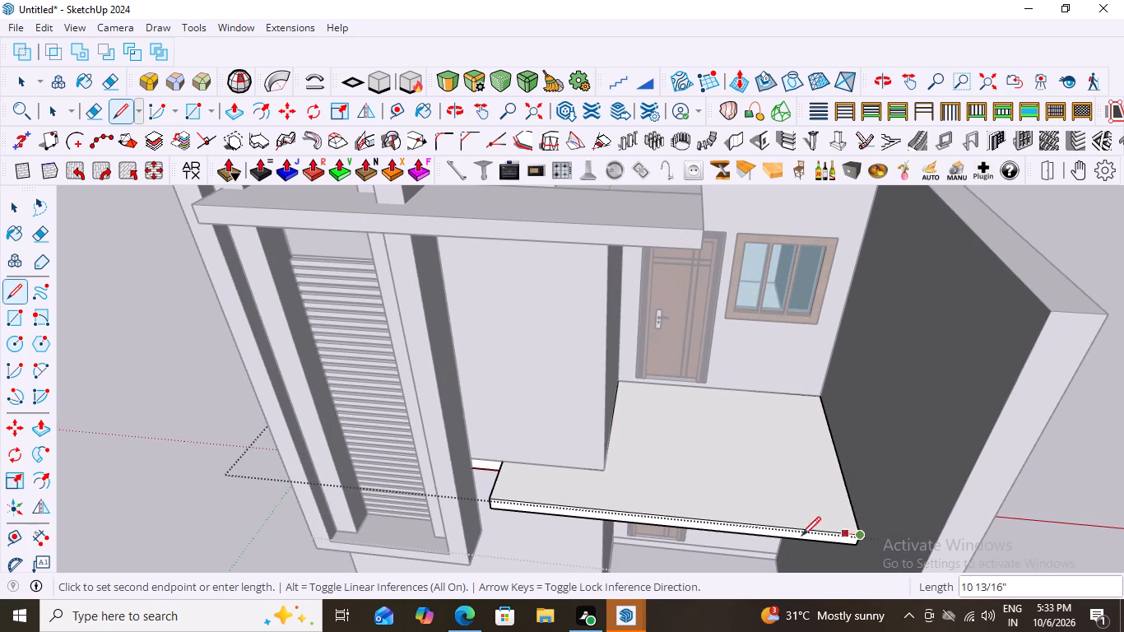
click(492, 500)
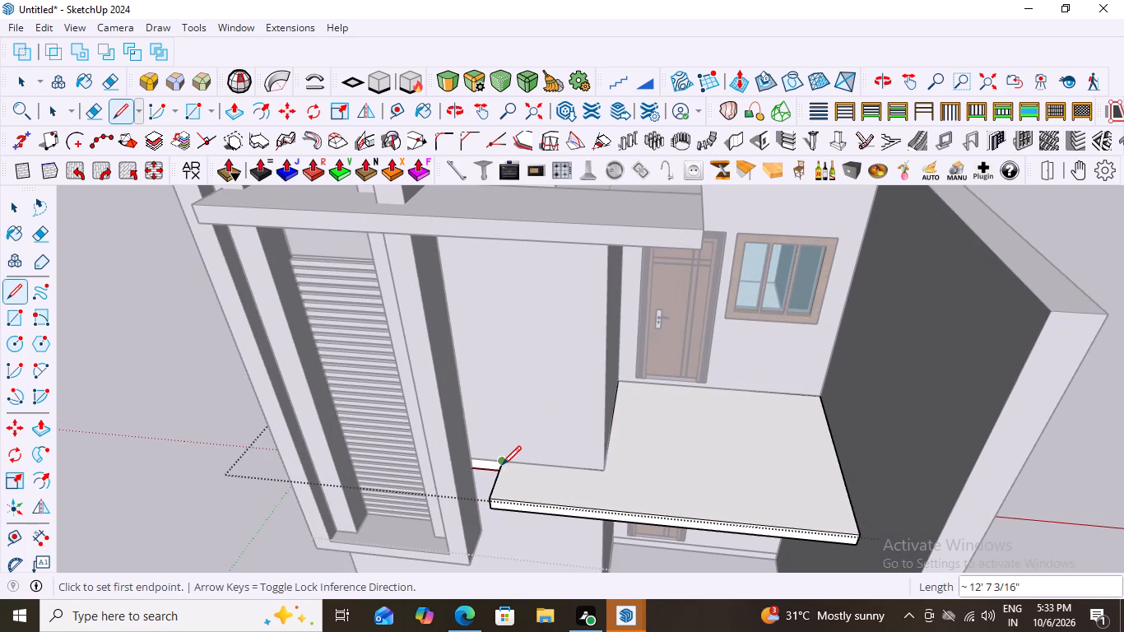
click(502, 463)
key(space)
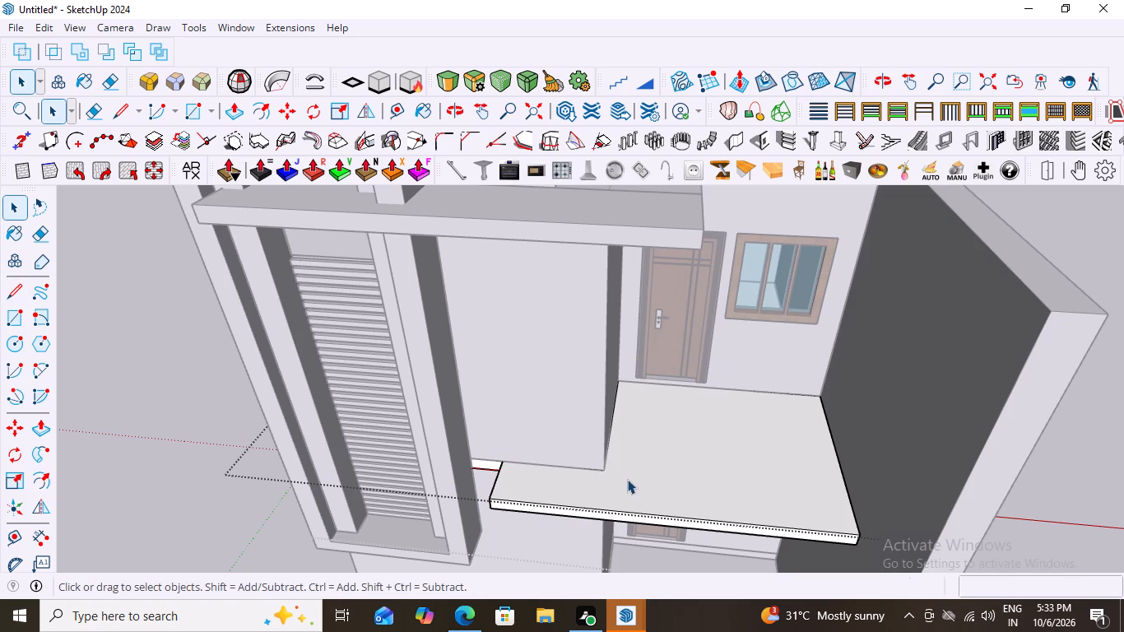
Push/pull the balcony slab's top face up by about 7 3/16", and close the slab's group.
click(648, 485)
triple_click(648, 485)
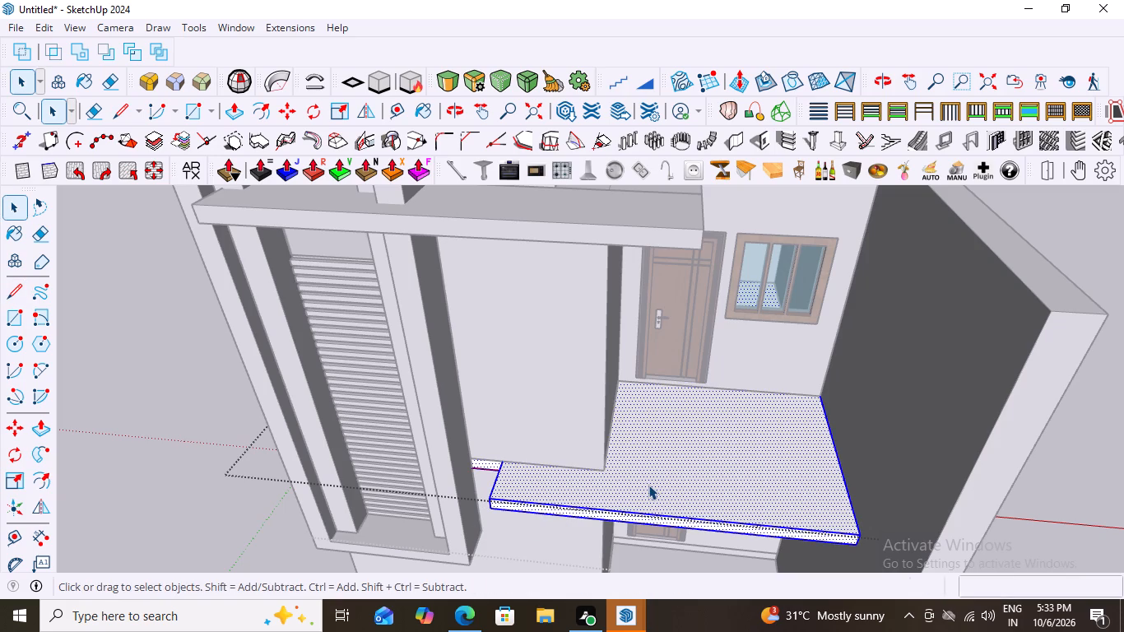
double_click(657, 474)
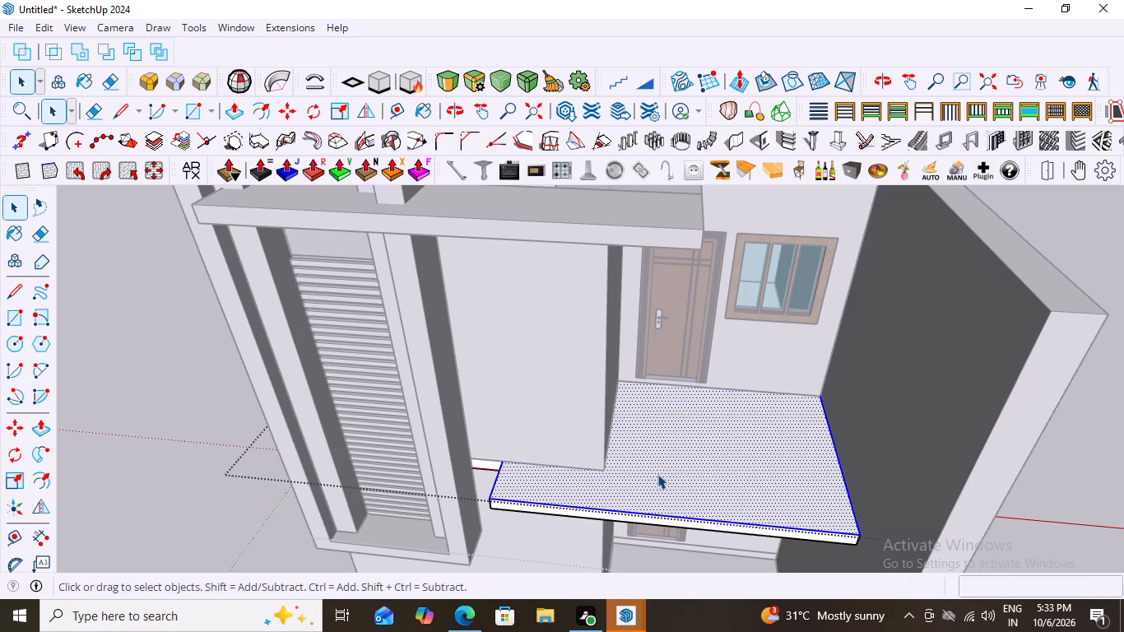
key(p)
click(657, 474)
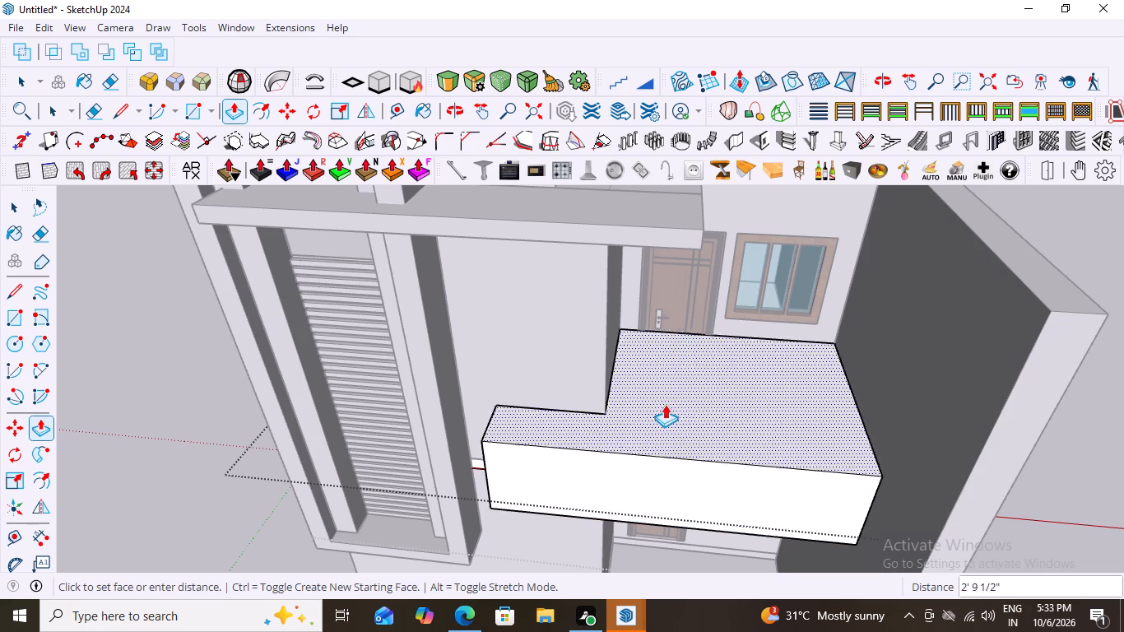
middle_drag(685, 480, 723, 388)
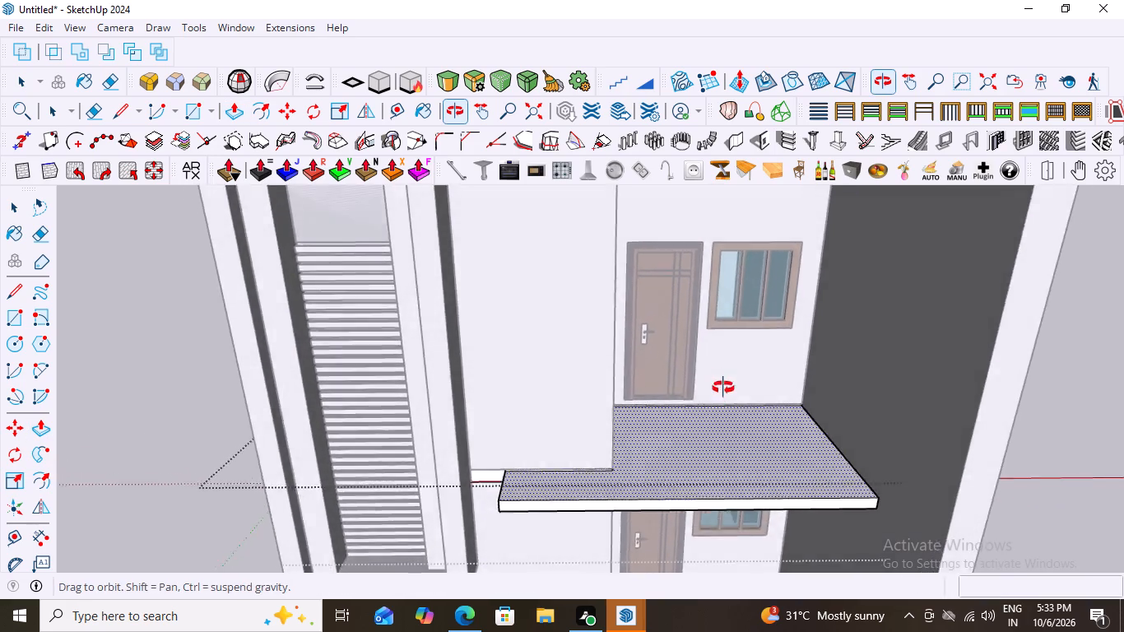
middle_drag(723, 388, 716, 316)
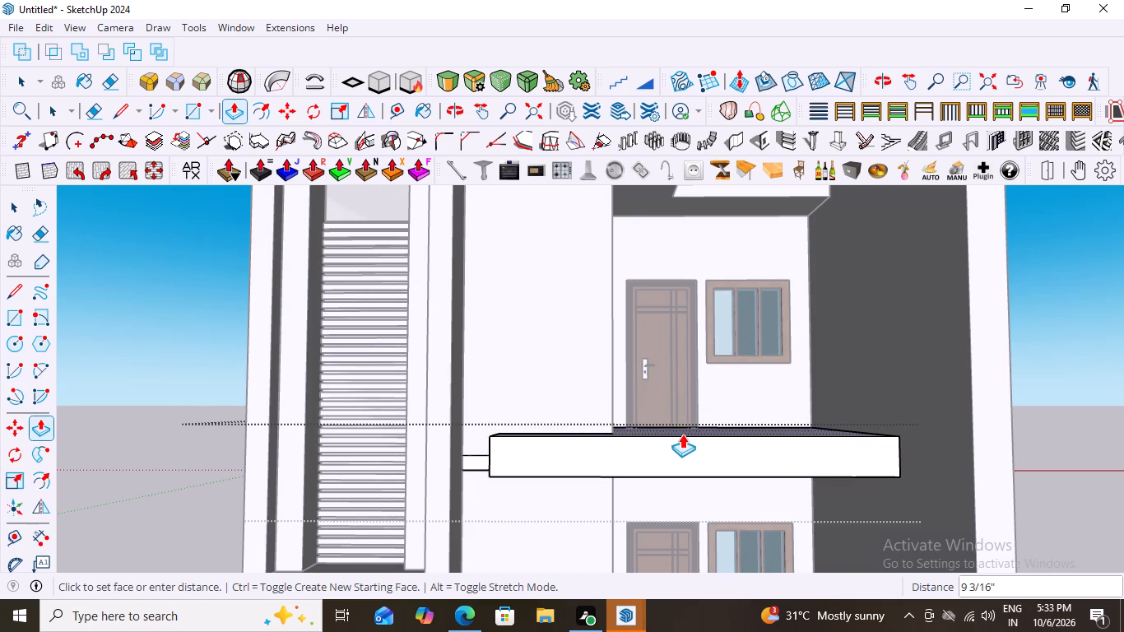
click(682, 438)
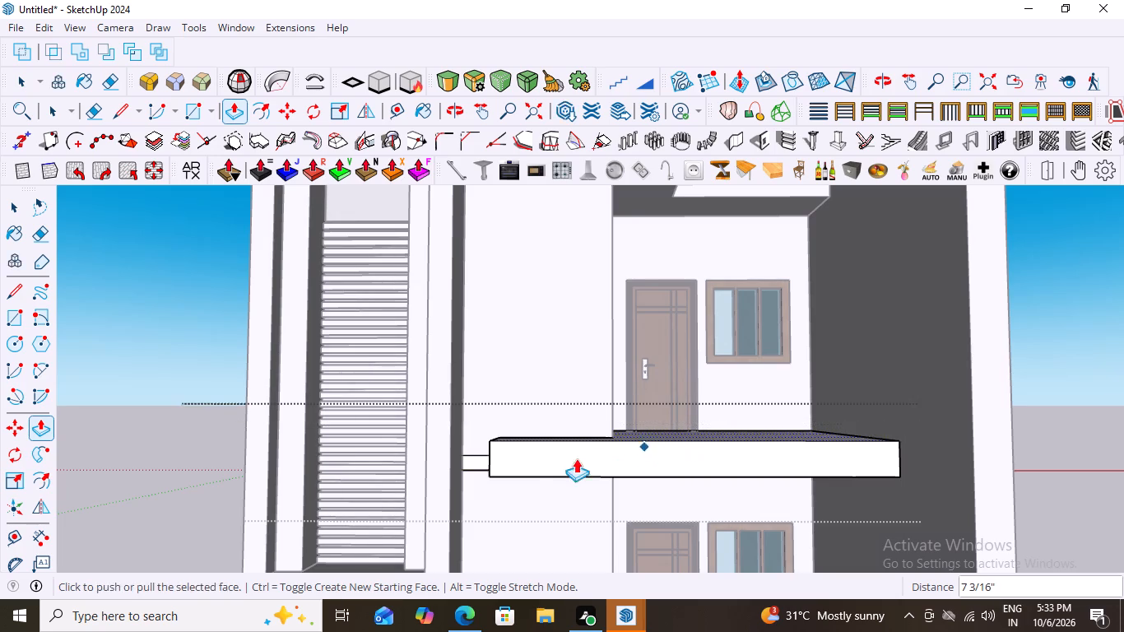
key(space)
click(135, 397)
scroll(484, 450, down, 3)
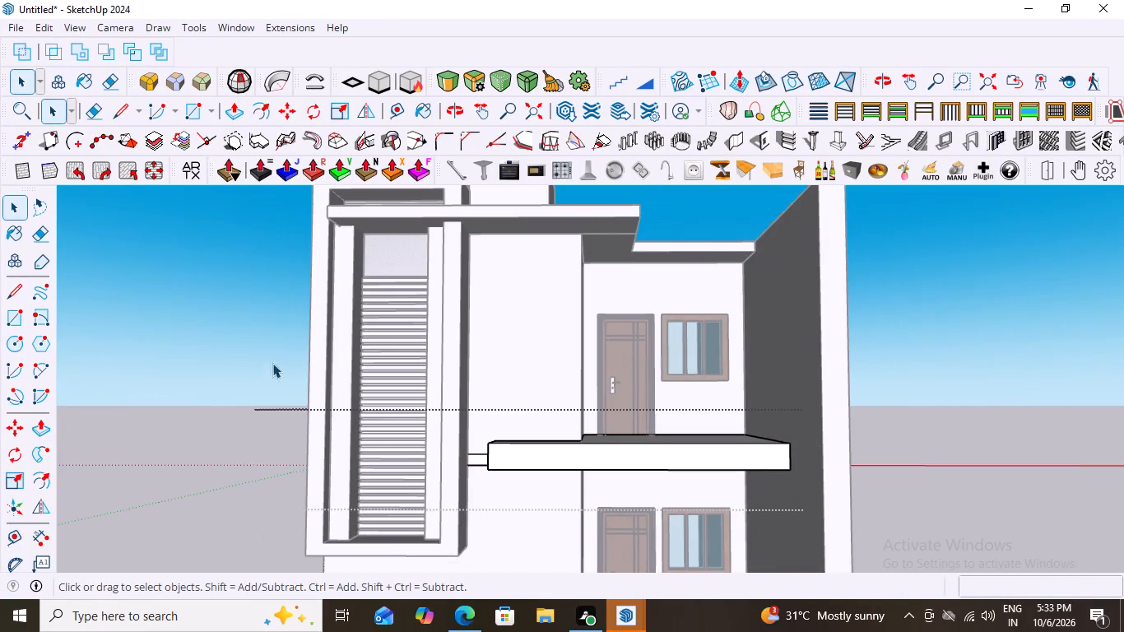
double_click(250, 326)
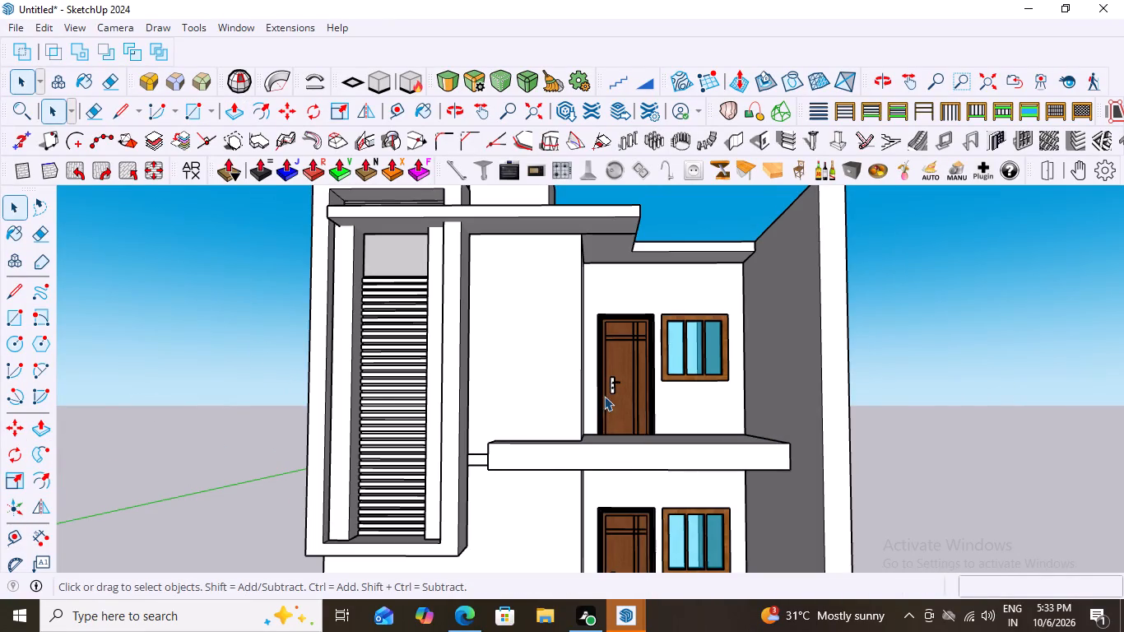
Examine the thickened balcony slab against the front walls, doors and side panel from below, the front and above.
middle_drag(610, 402, 645, 252)
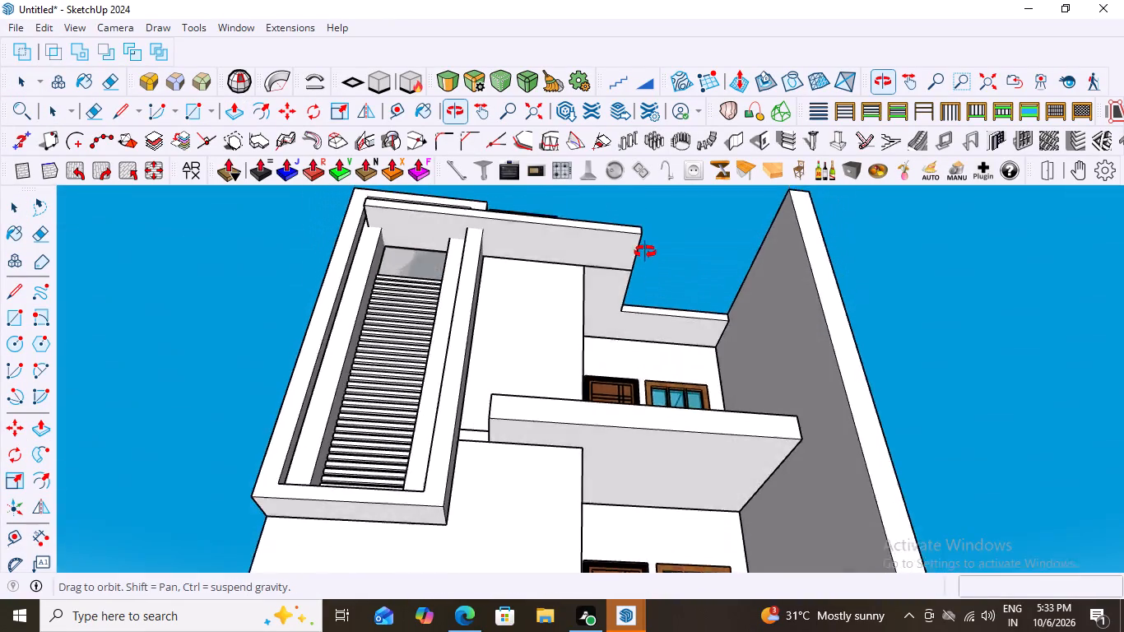
middle_drag(645, 252, 665, 410)
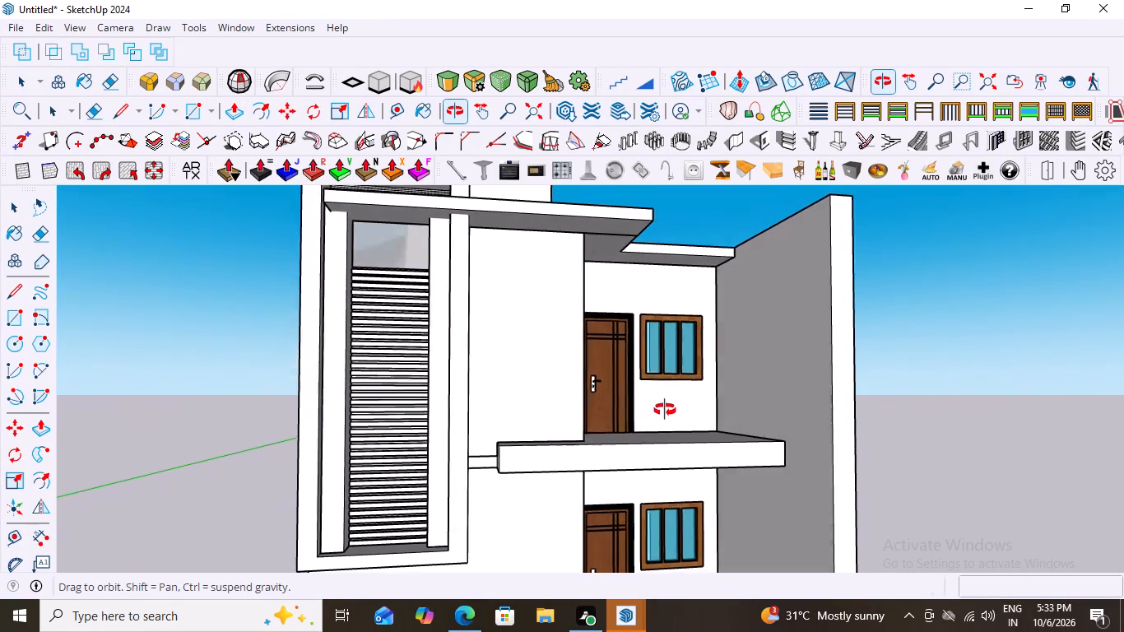
middle_drag(665, 410, 666, 410)
scroll(607, 453, up, 1)
middle_drag(615, 442, 457, 449)
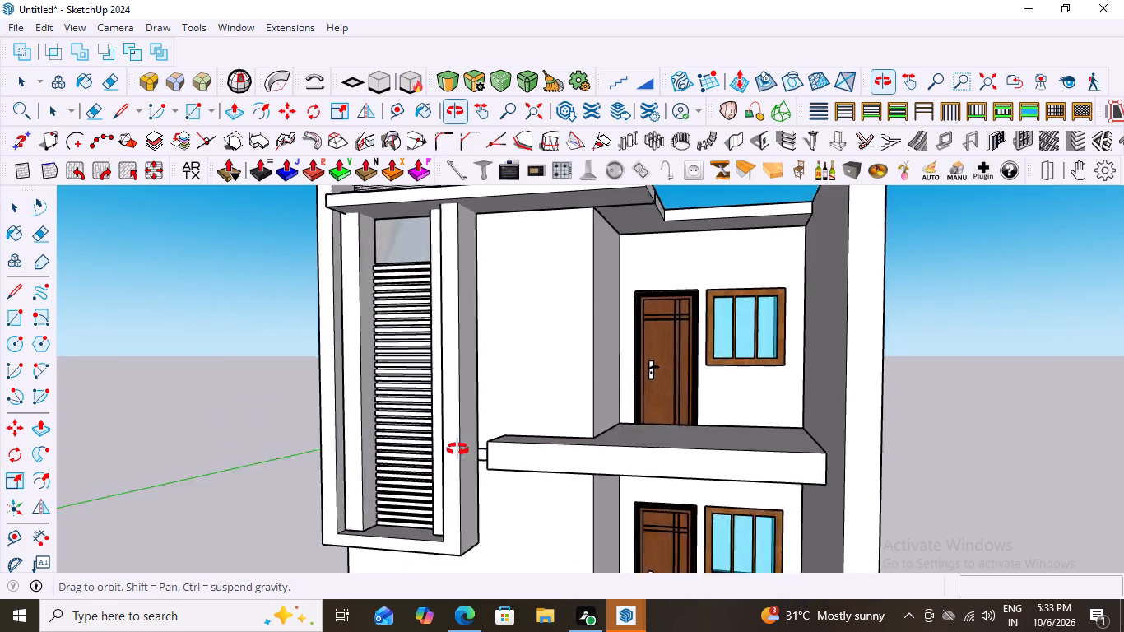
middle_drag(457, 449, 518, 462)
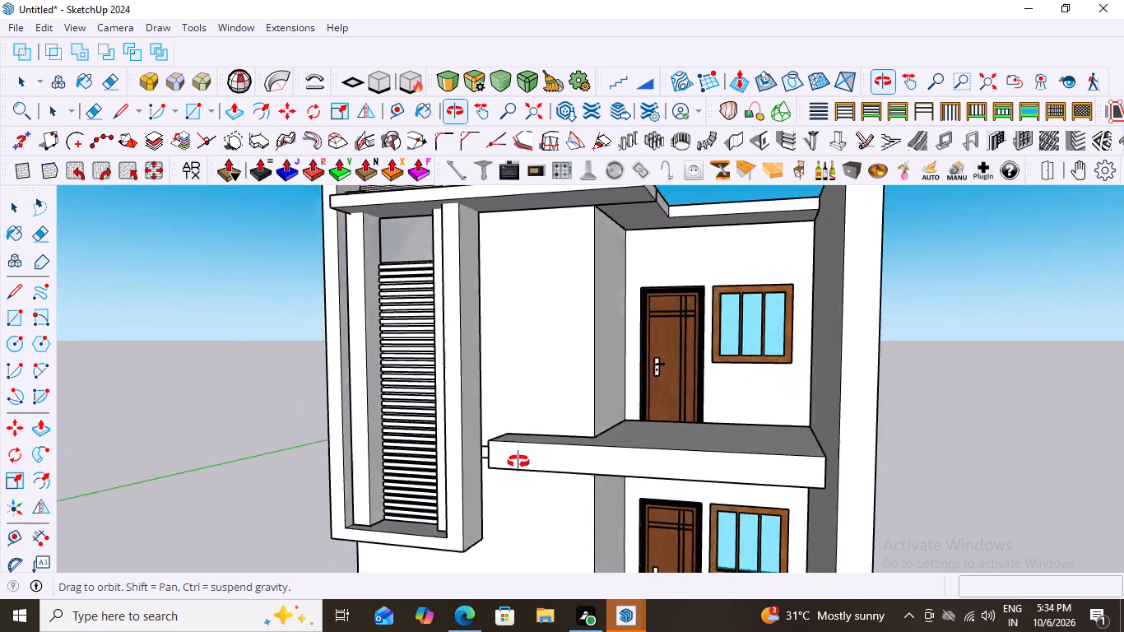
middle_drag(518, 462, 552, 469)
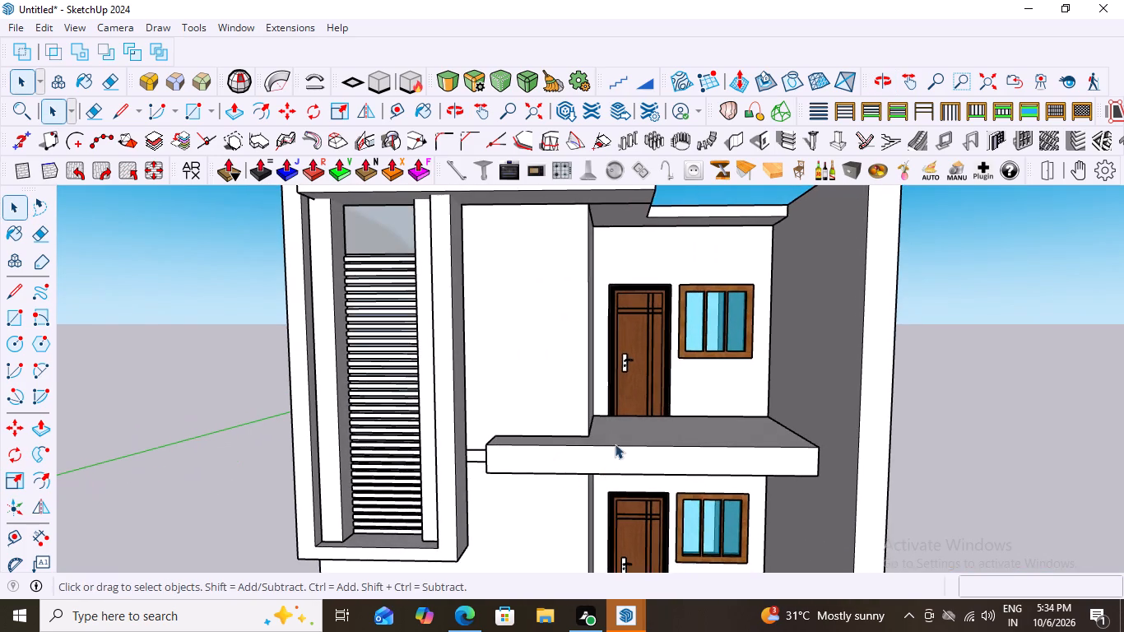
scroll(610, 432, down, 12)
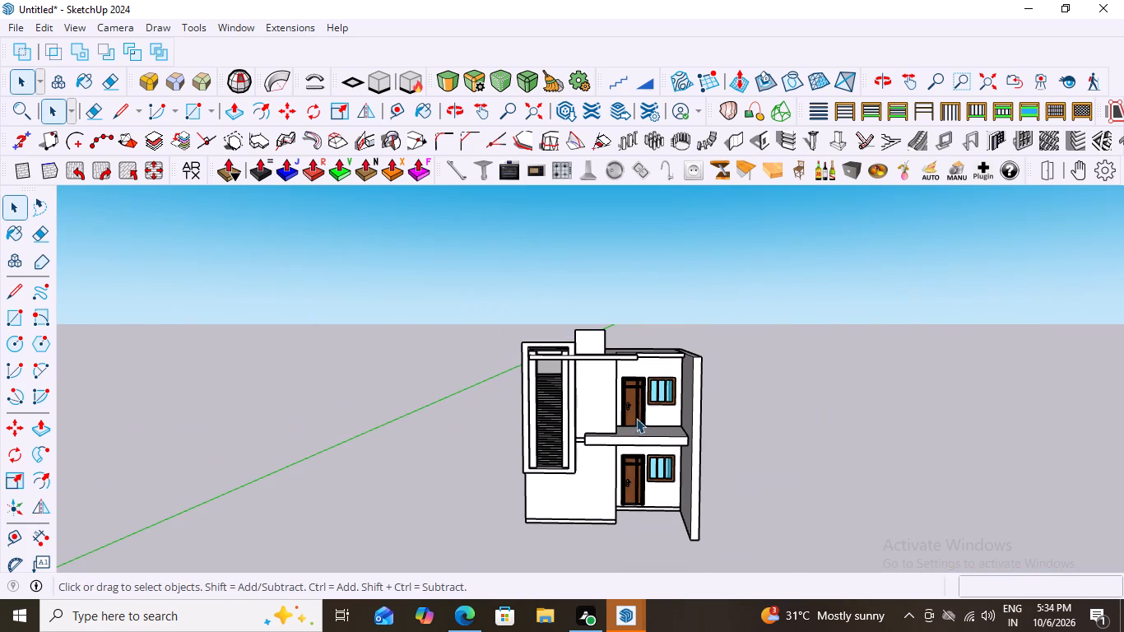
scroll(638, 425, up, 5)
middle_drag(662, 474, 656, 428)
middle_drag(654, 430, 671, 486)
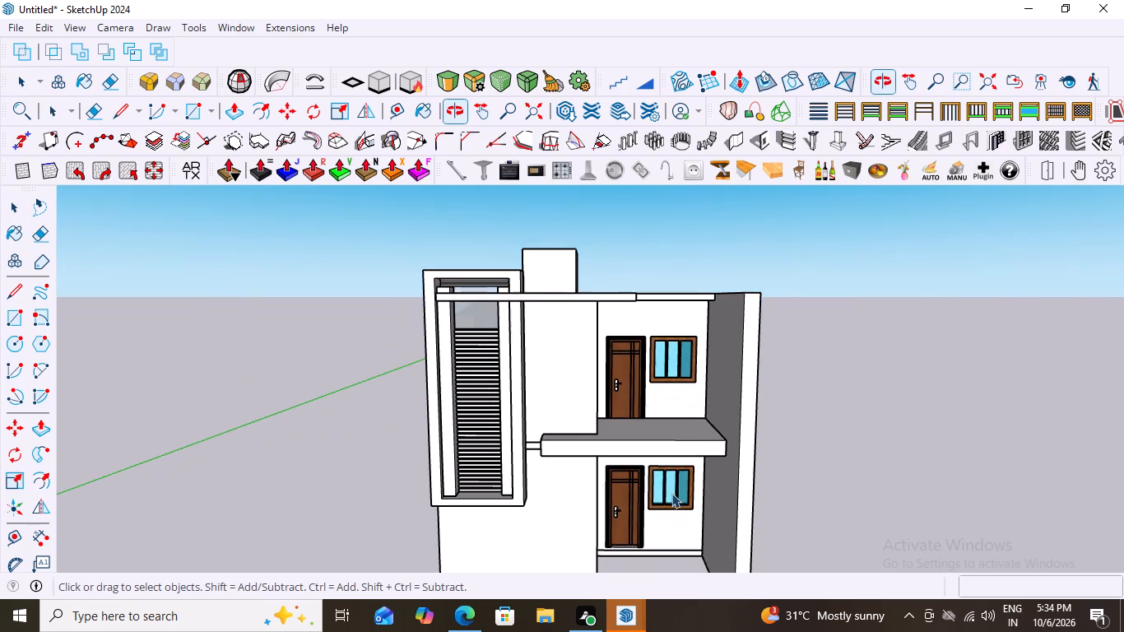
middle_drag(607, 432, 636, 541)
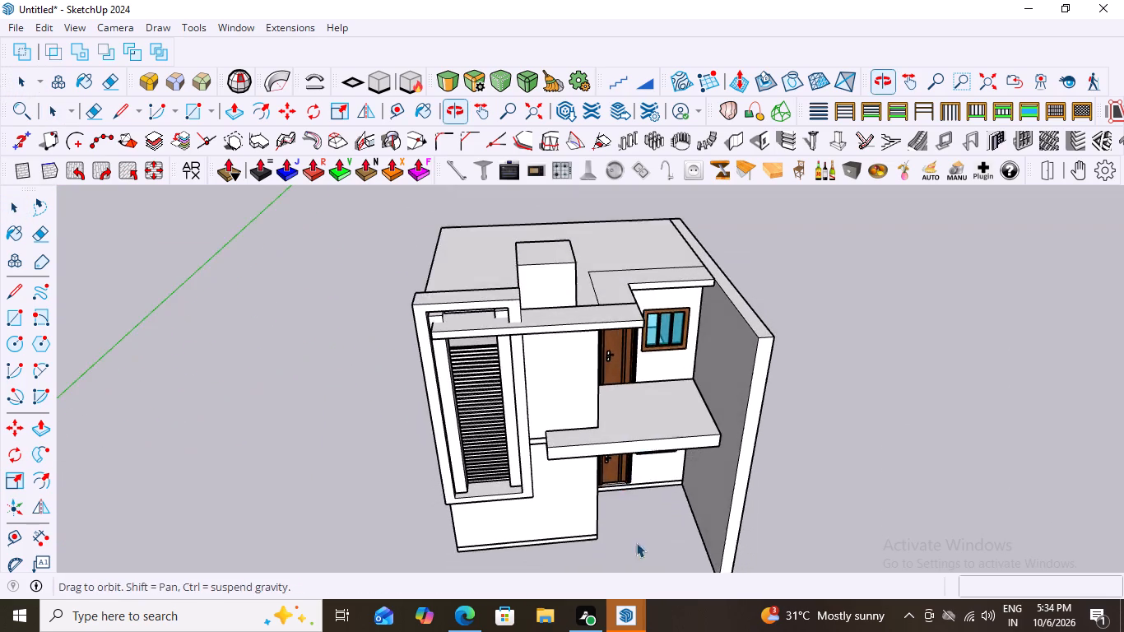
Draw a railing path just inside the slab's top edges, about 1' 5 11/16" along the short end and 11' 11 5/8" along the front.
scroll(562, 443, up, 6)
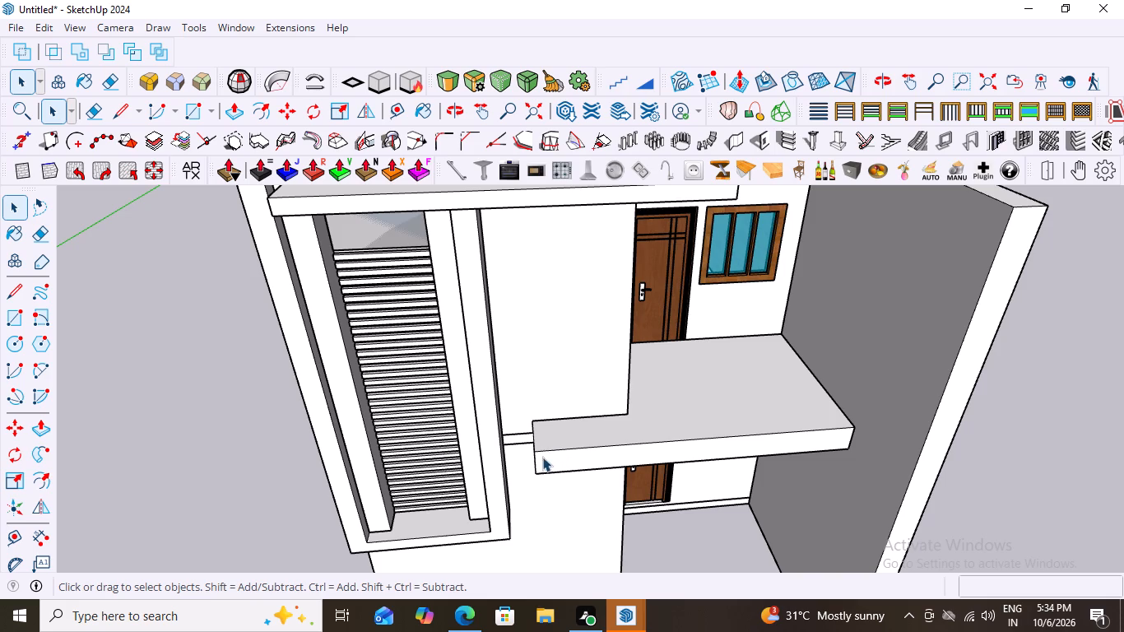
key(l)
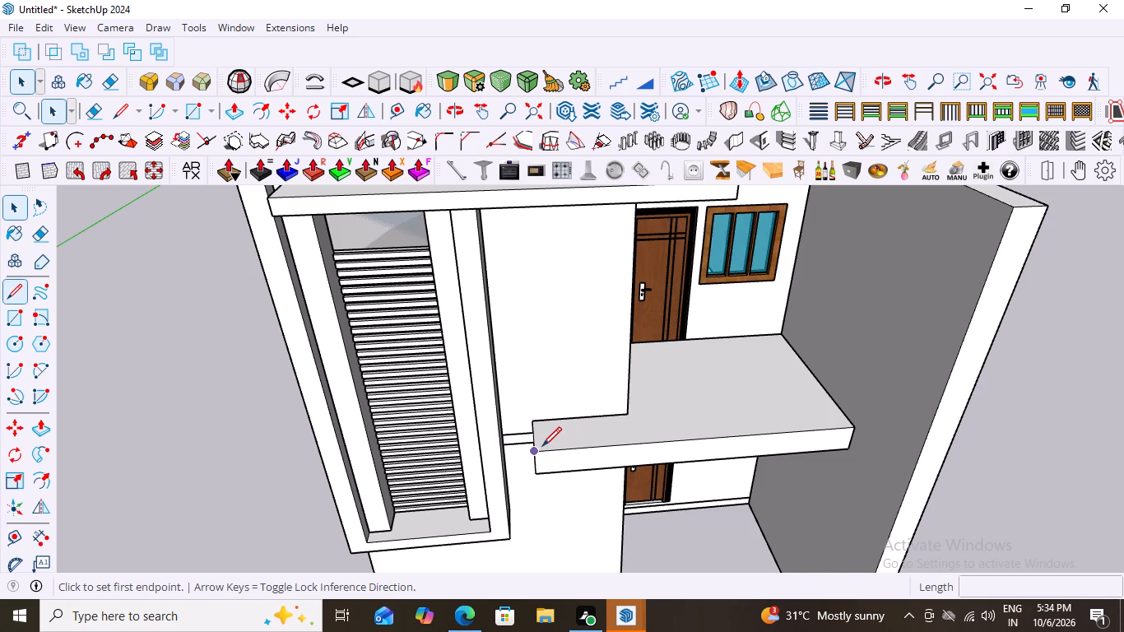
scroll(527, 434, up, 9)
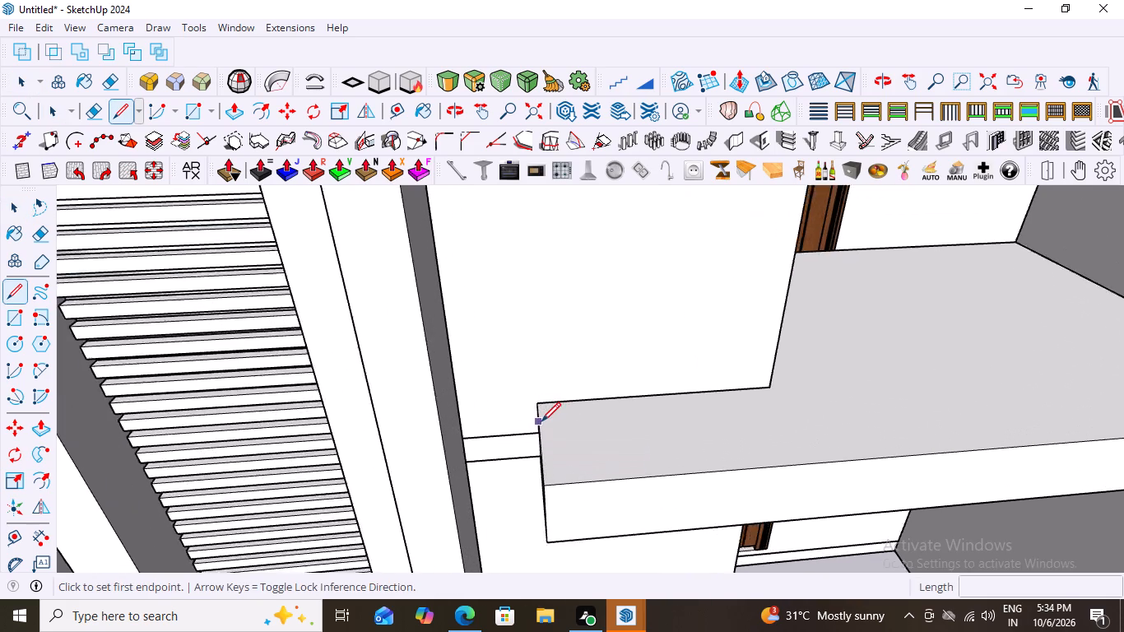
scroll(541, 421, up, 2)
scroll(525, 411, down, 10)
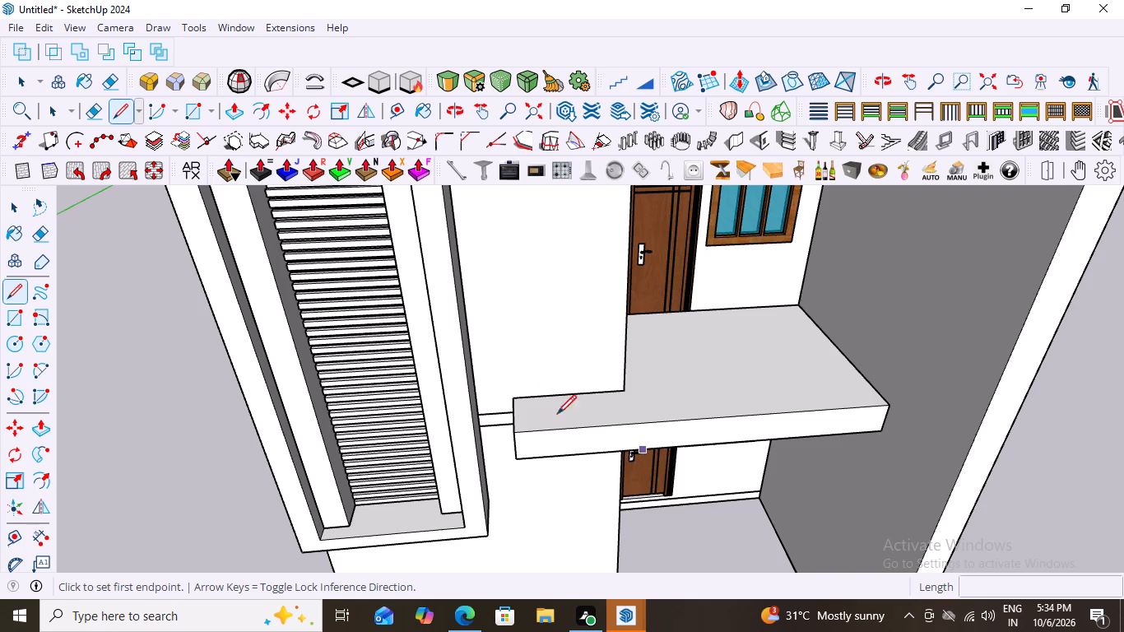
scroll(497, 386, up, 4)
middle_drag(543, 412, 557, 481)
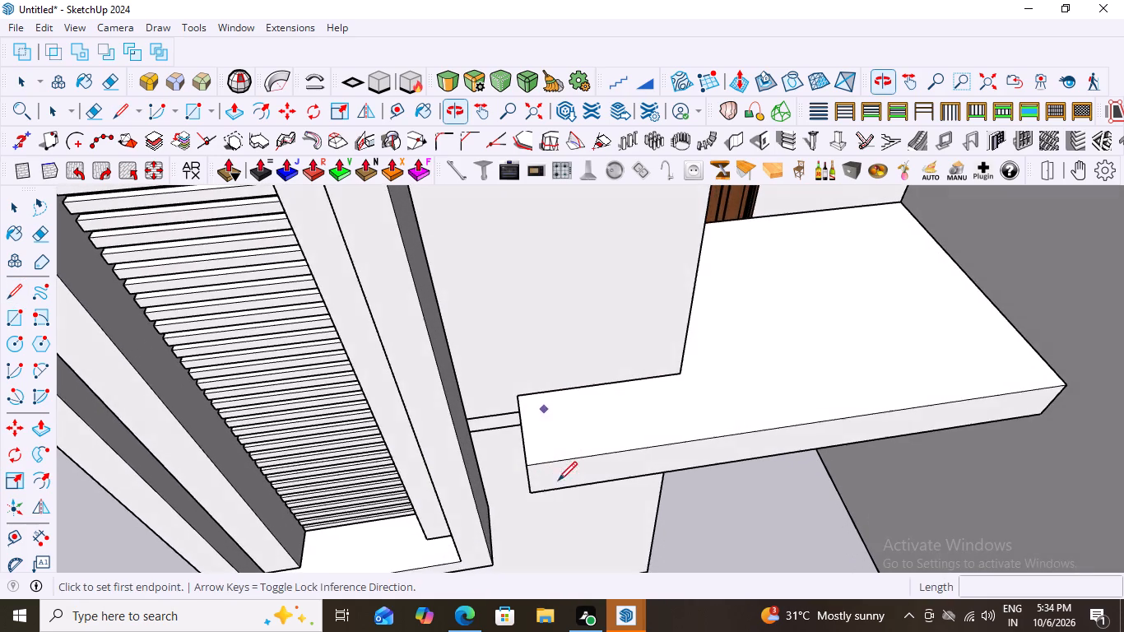
scroll(525, 385, up, 6)
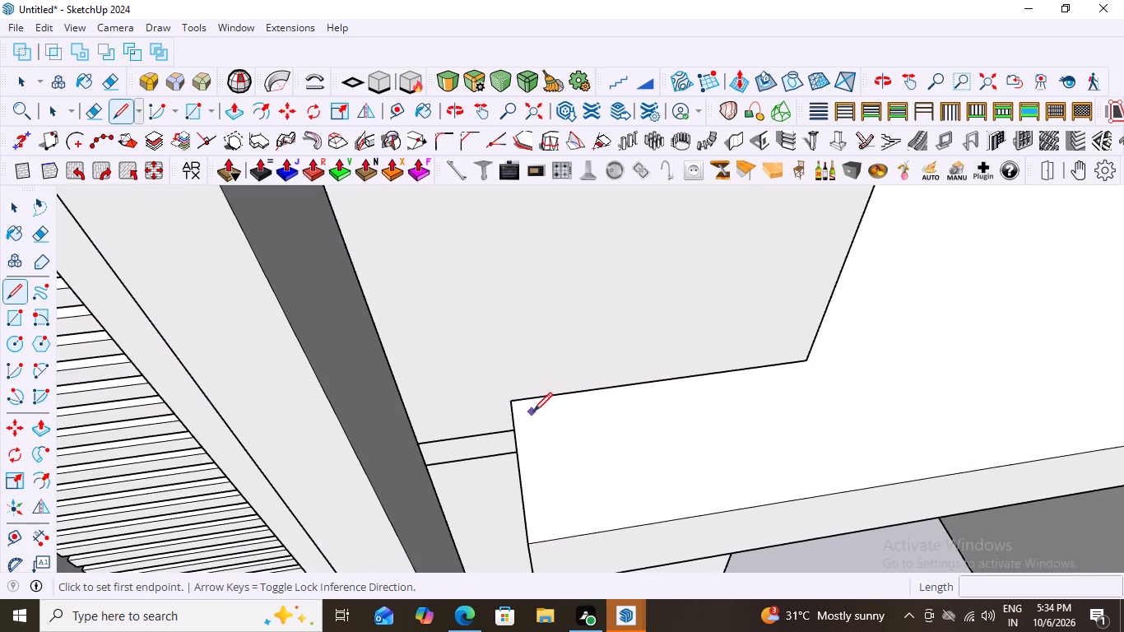
click(533, 411)
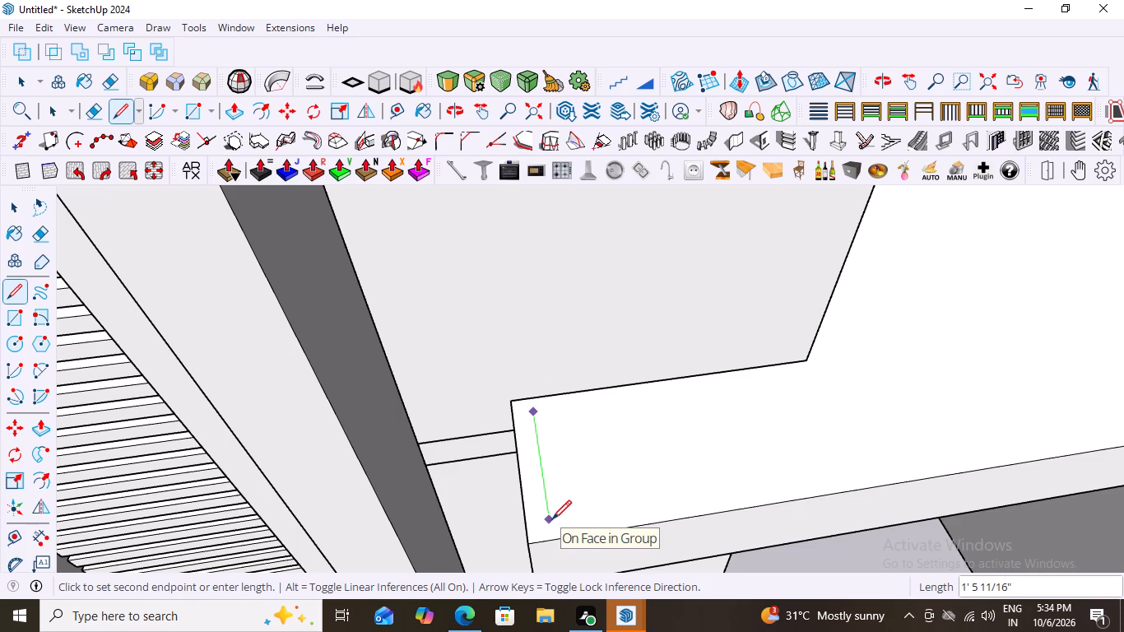
drag(552, 519, 570, 519)
scroll(665, 494, down, 10)
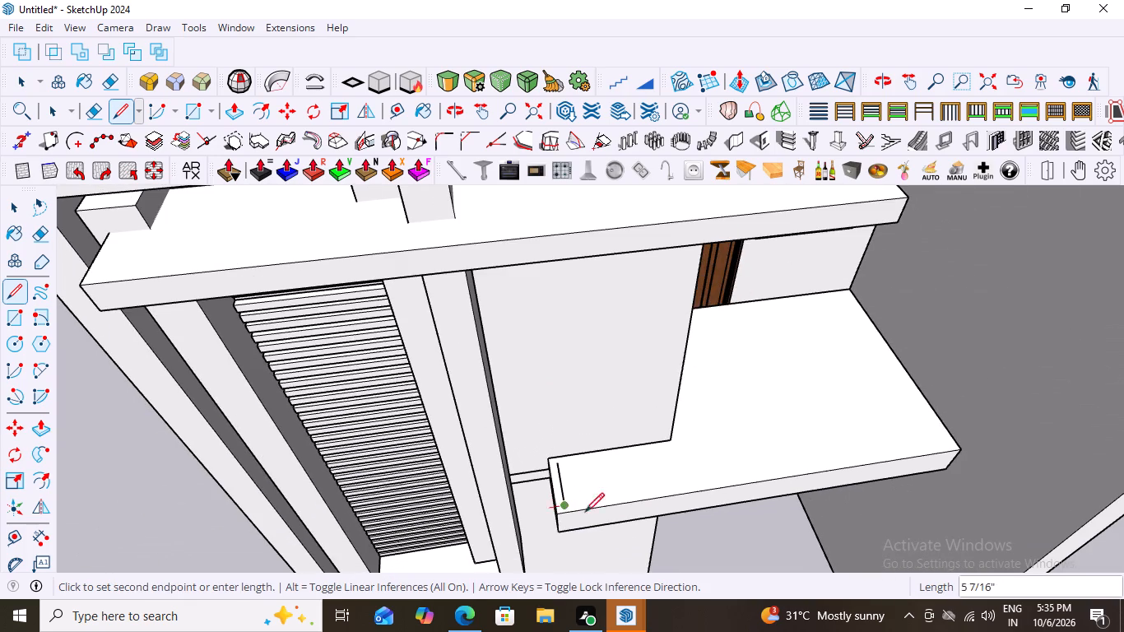
scroll(931, 438, up, 4)
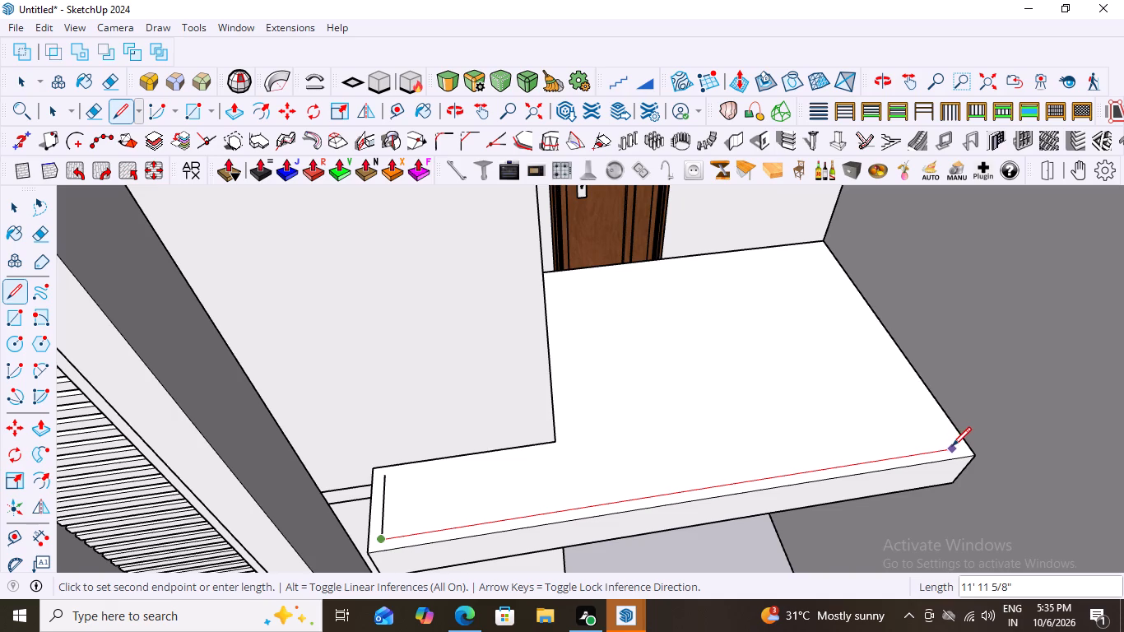
click(952, 446)
scroll(763, 423, down, 5)
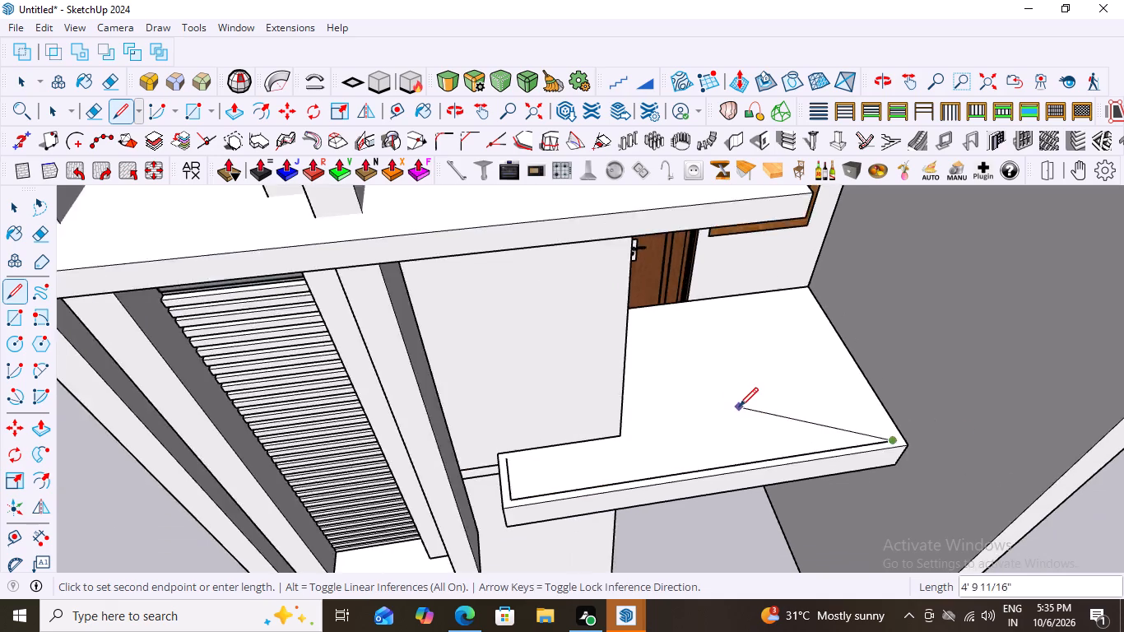
scroll(739, 407, down, 2)
key(space)
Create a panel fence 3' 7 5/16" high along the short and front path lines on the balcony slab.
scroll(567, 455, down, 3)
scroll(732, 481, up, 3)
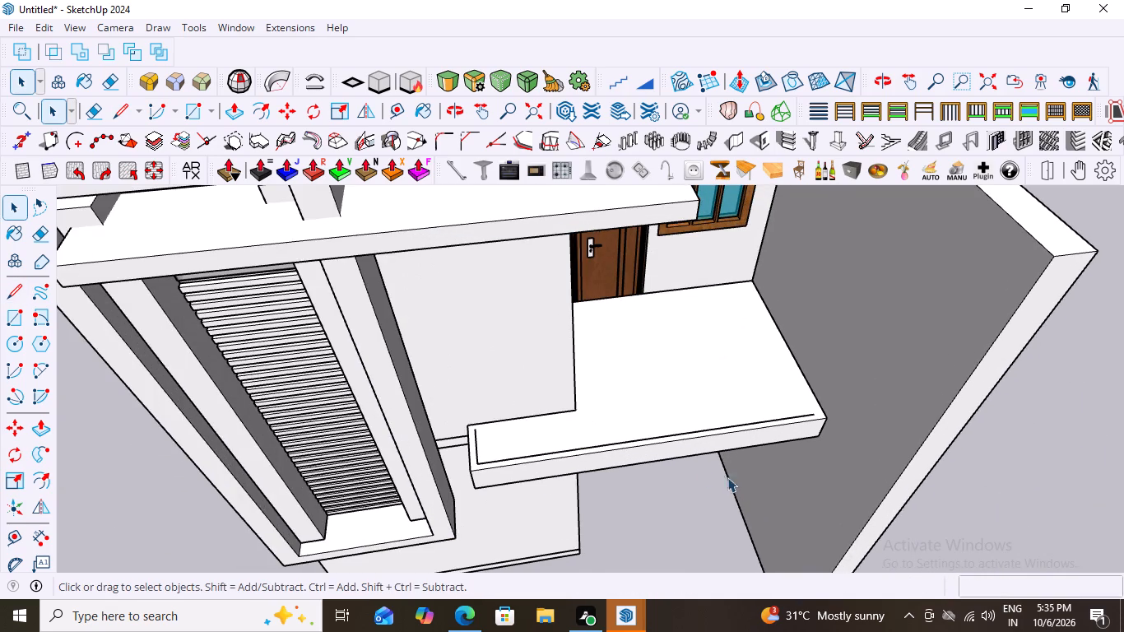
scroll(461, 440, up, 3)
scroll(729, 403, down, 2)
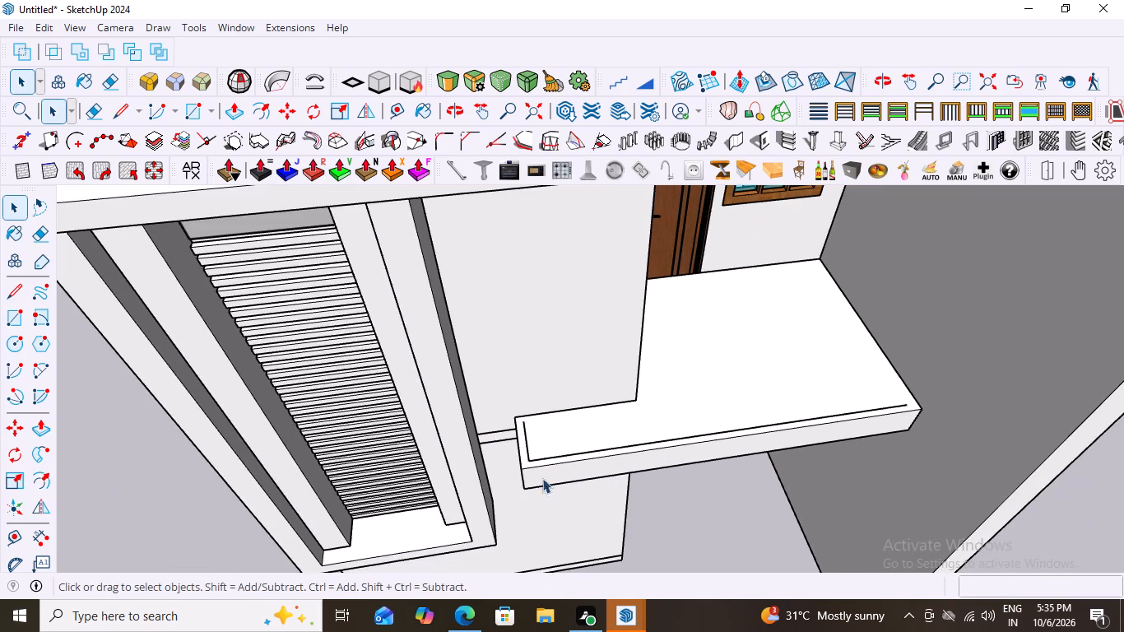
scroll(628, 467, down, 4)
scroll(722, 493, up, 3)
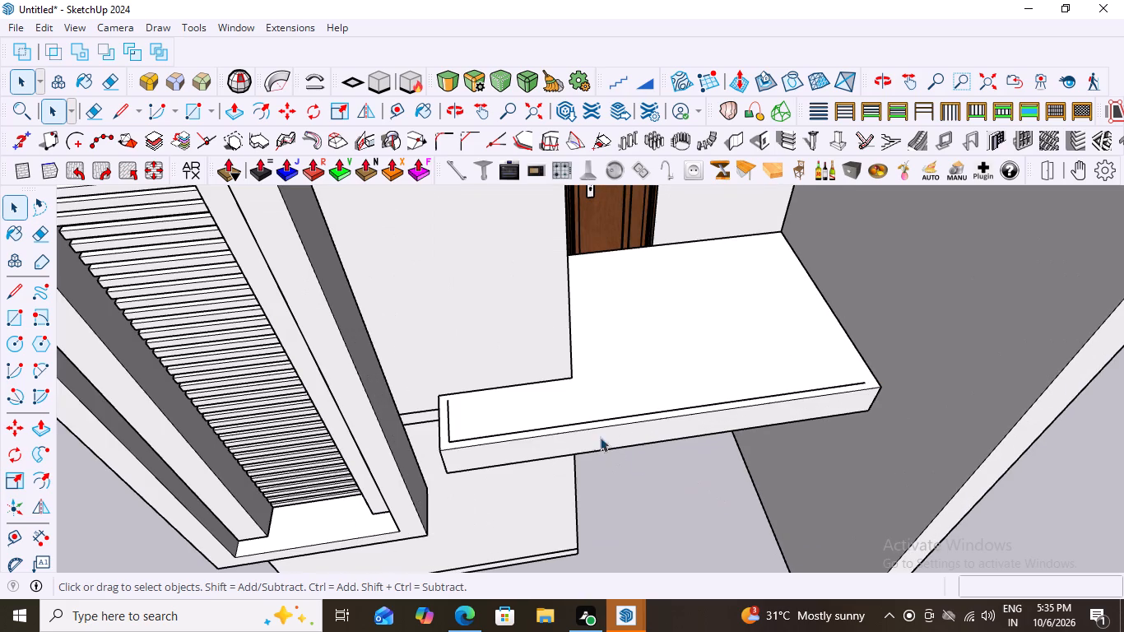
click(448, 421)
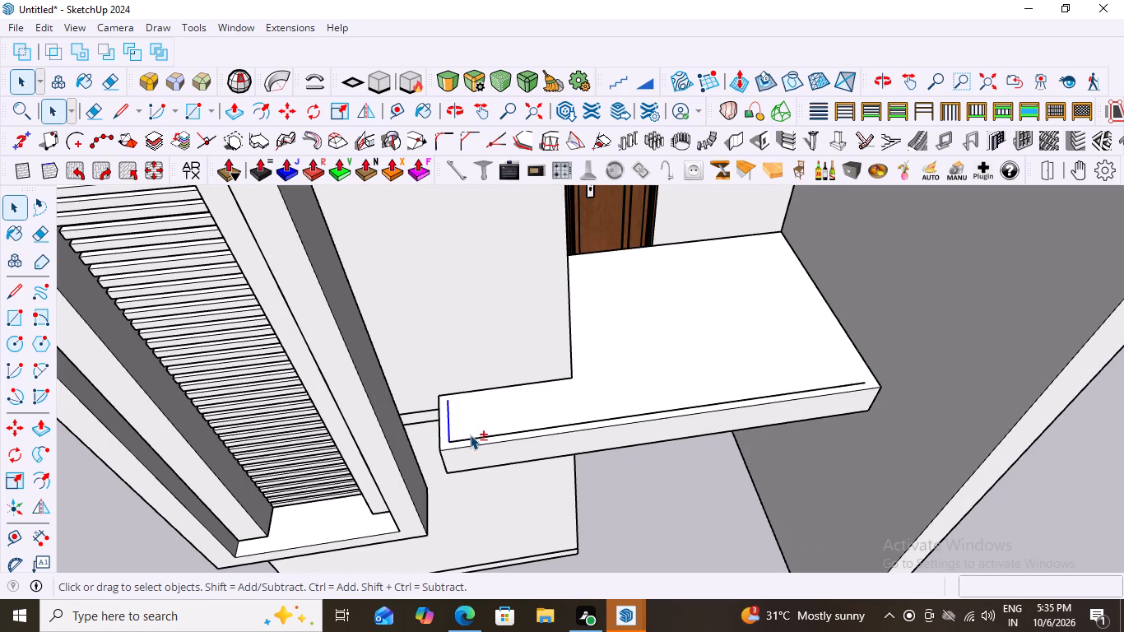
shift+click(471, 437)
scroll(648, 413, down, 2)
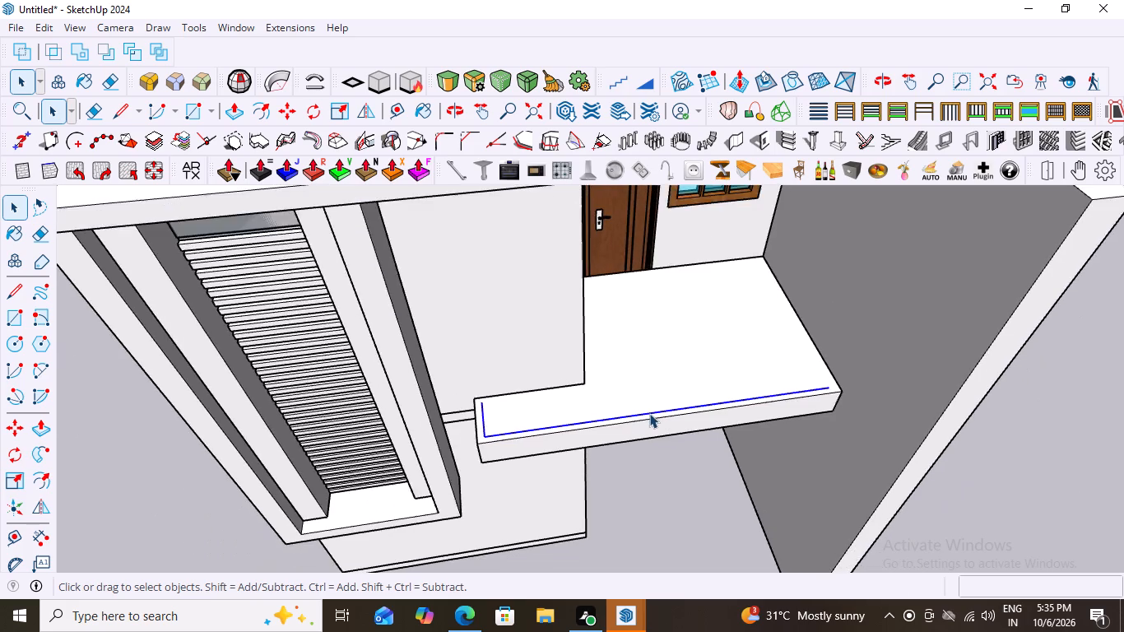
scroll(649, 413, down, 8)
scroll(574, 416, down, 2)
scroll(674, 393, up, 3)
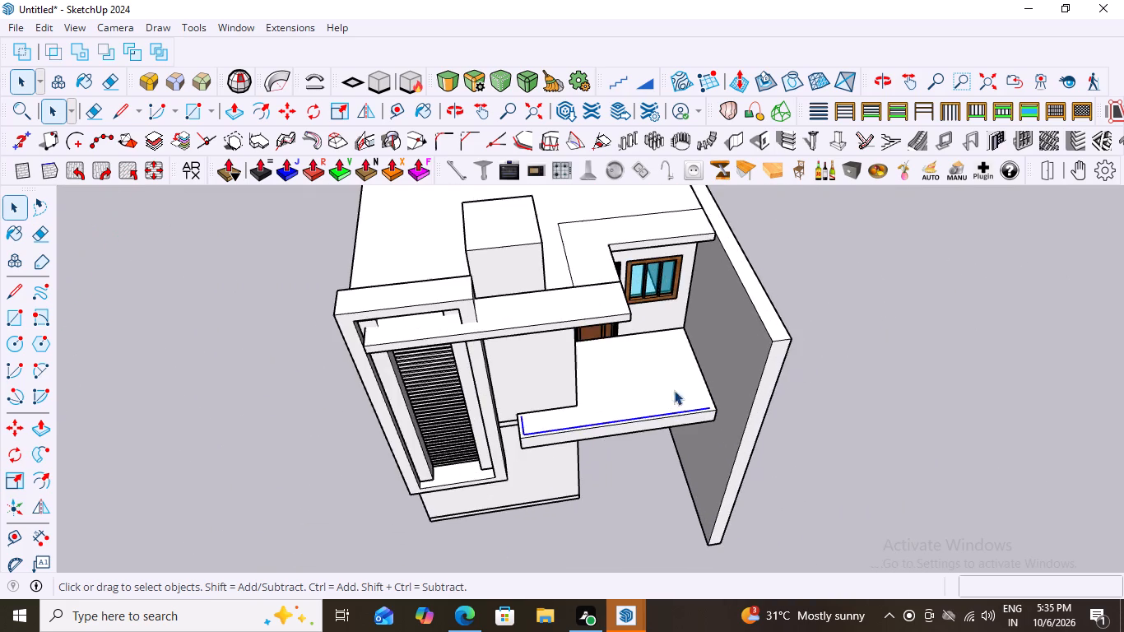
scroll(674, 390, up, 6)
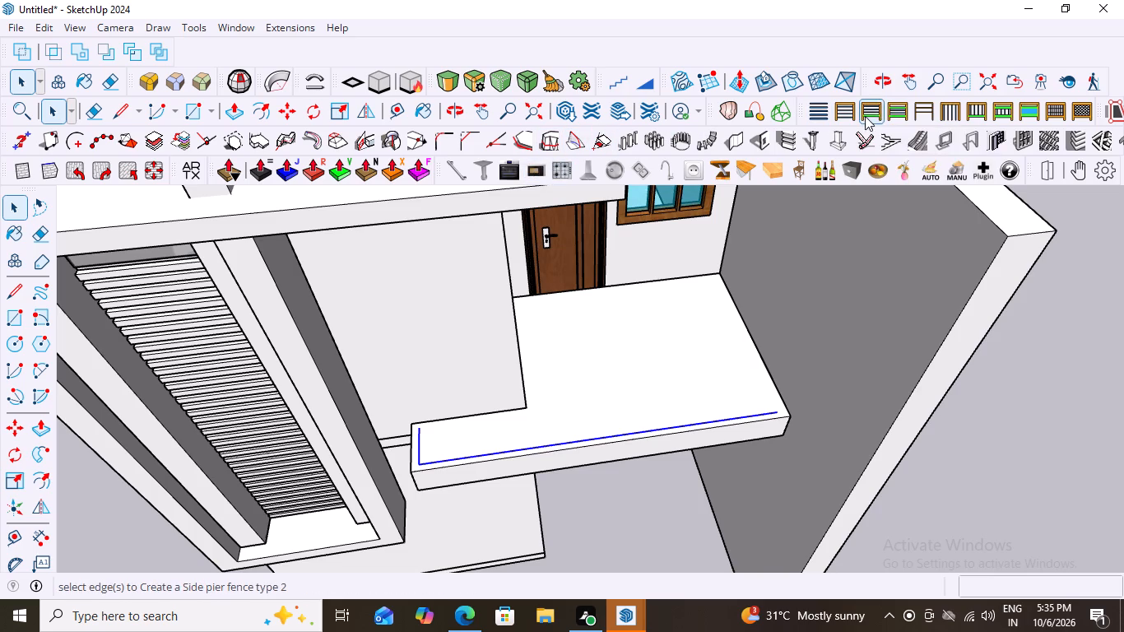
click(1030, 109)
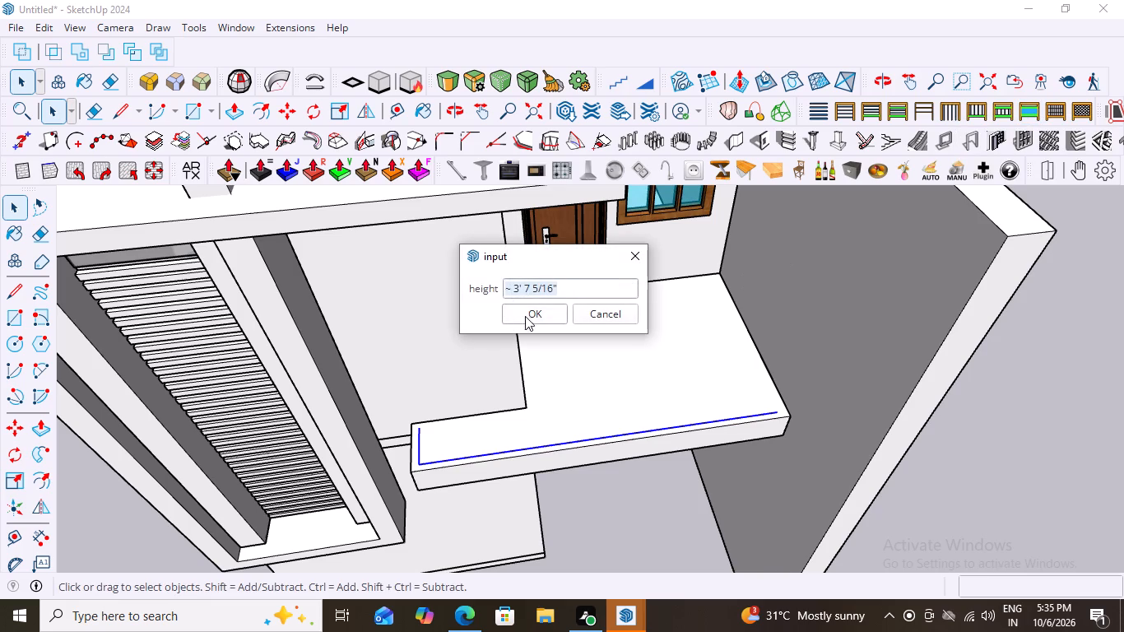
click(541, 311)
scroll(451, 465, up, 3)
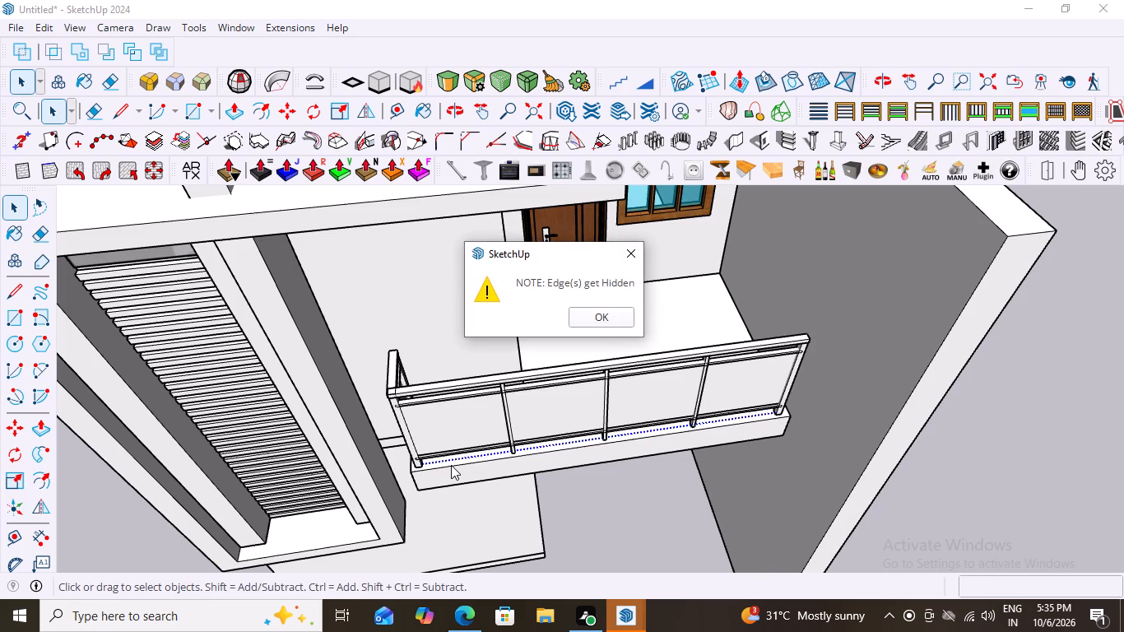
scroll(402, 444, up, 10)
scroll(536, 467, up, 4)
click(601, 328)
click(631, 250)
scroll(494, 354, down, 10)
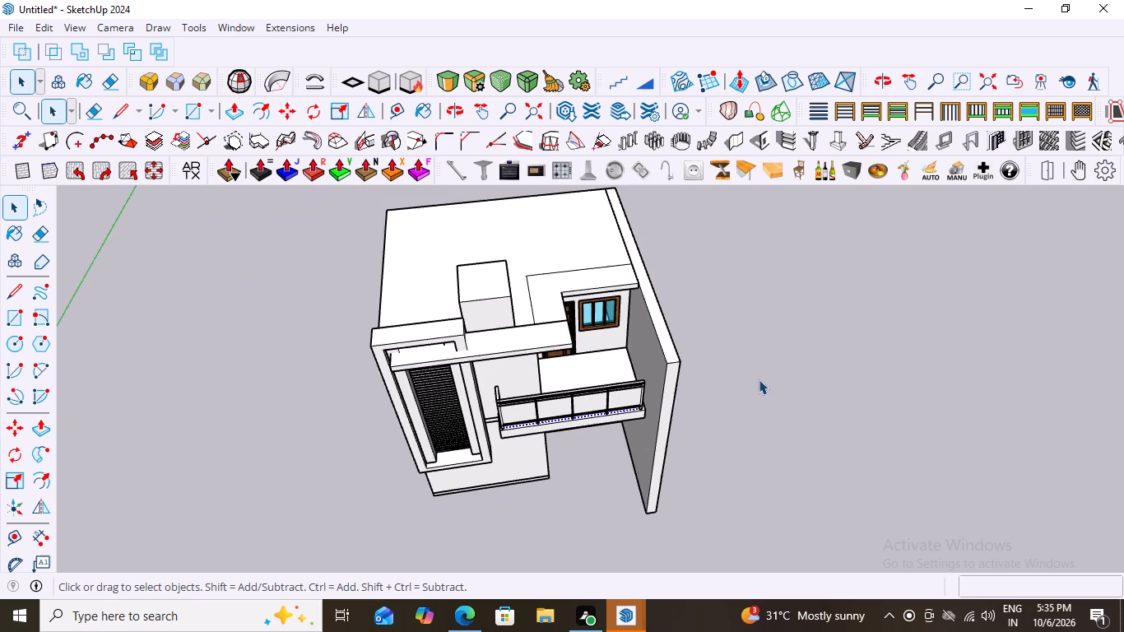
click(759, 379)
Examine the balcony railing's end posts and its fit against the slab edges and side panel from several angles.
middle_drag(735, 386, 824, 249)
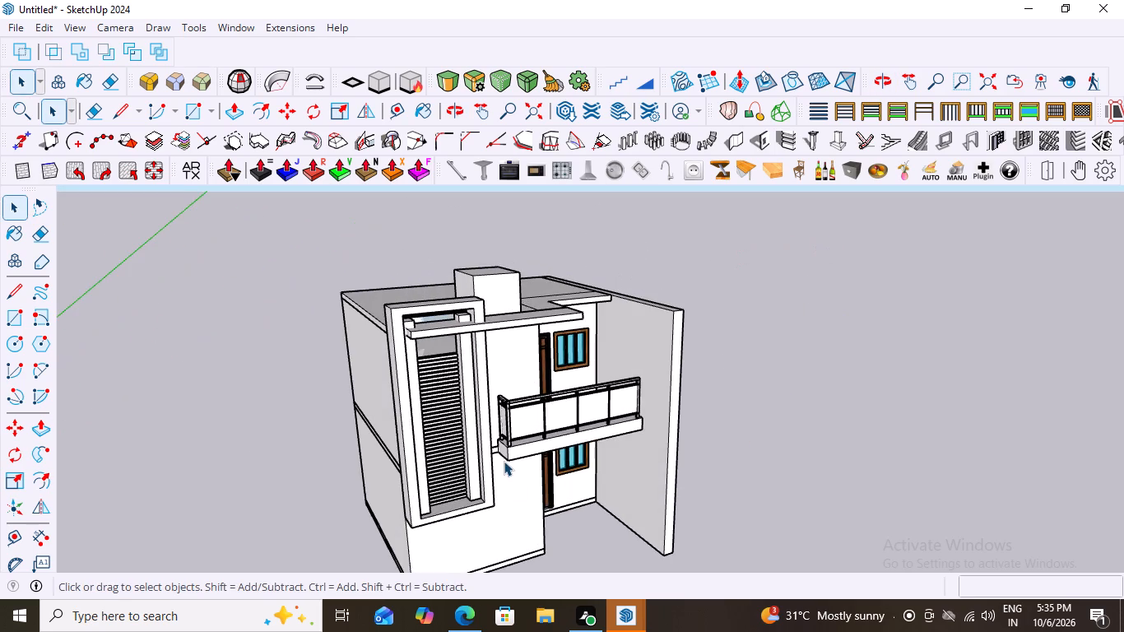
scroll(503, 457, up, 10)
middle_drag(528, 422, 672, 462)
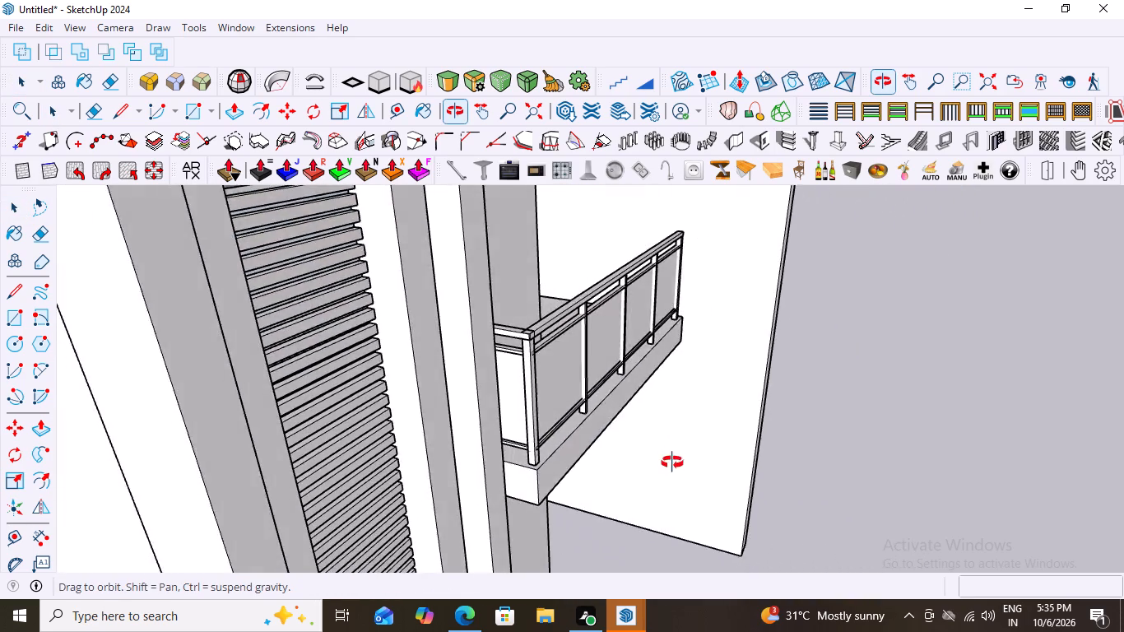
middle_drag(672, 462, 370, 416)
scroll(1017, 449, up, 10)
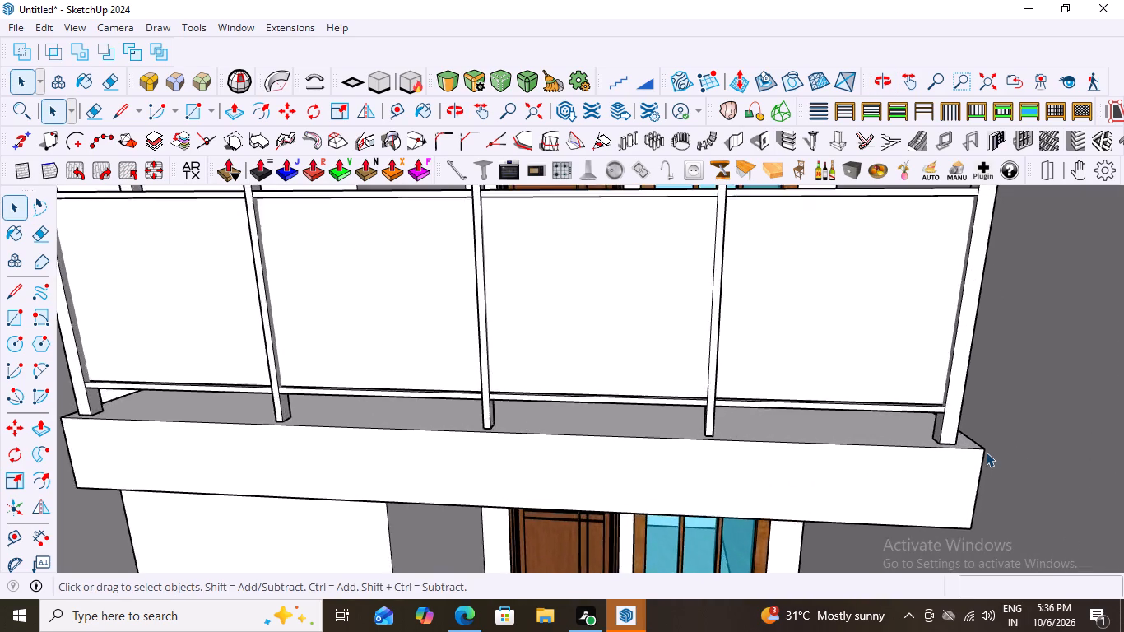
scroll(986, 452, up, 1)
middle_drag(929, 461, 885, 493)
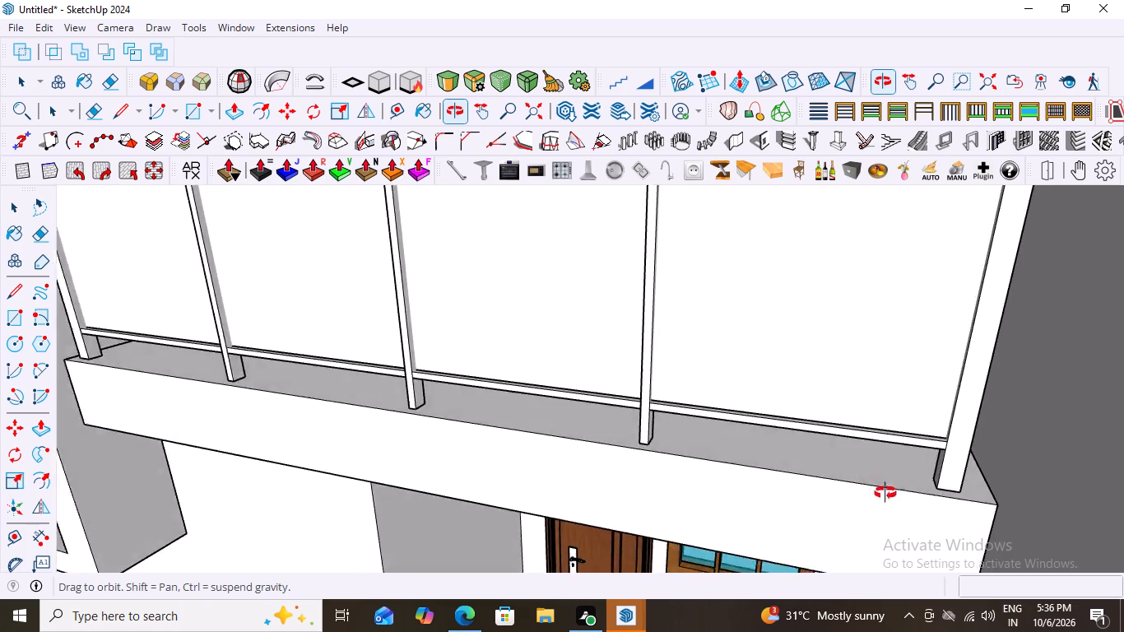
middle_drag(885, 493, 1123, 508)
scroll(817, 453, down, 11)
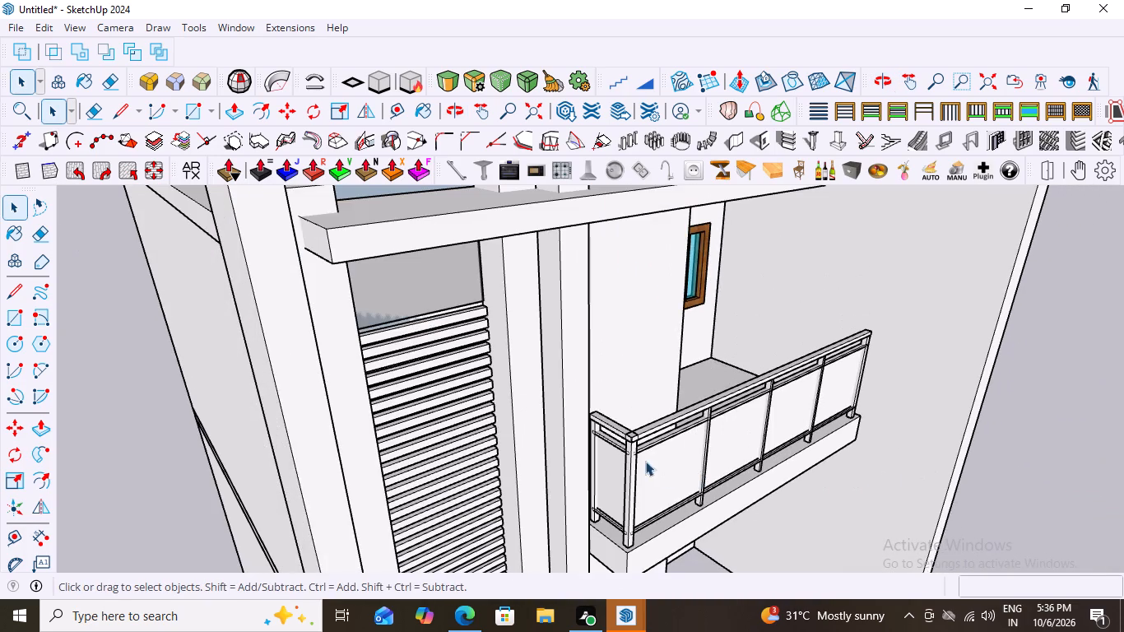
middle_drag(653, 467, 464, 521)
middle_drag(673, 431, 623, 418)
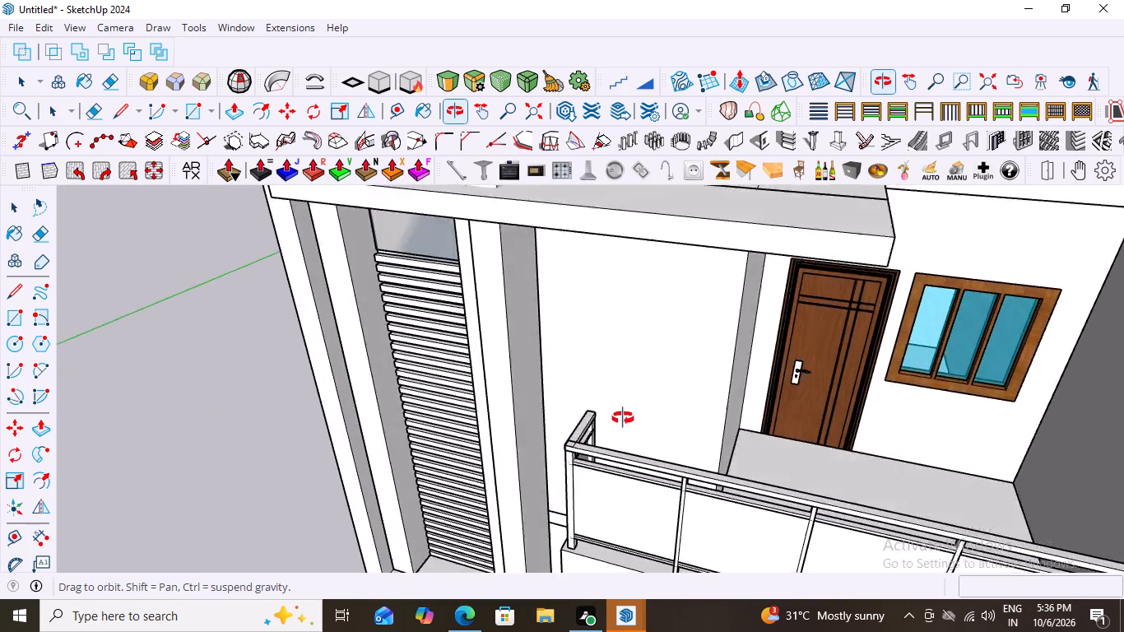
middle_drag(623, 418, 631, 397)
scroll(621, 380, down, 7)
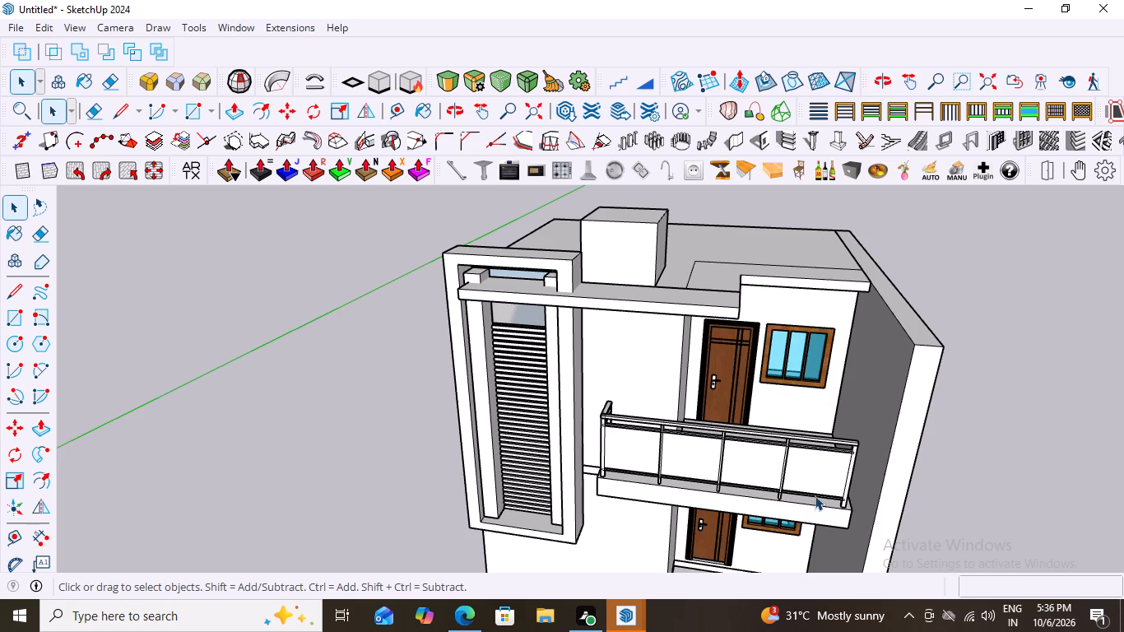
scroll(860, 495, down, 1)
middle_drag(840, 455, 861, 451)
scroll(861, 444, up, 8)
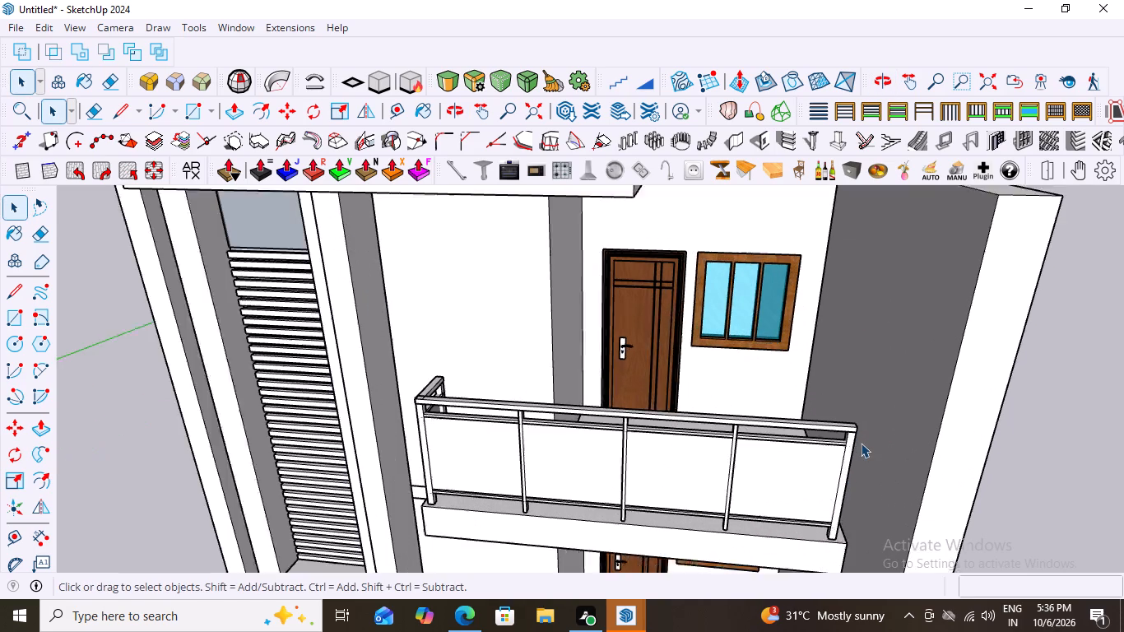
scroll(834, 518, up, 1)
middle_drag(822, 521, 802, 510)
scroll(871, 519, up, 5)
scroll(766, 434, down, 7)
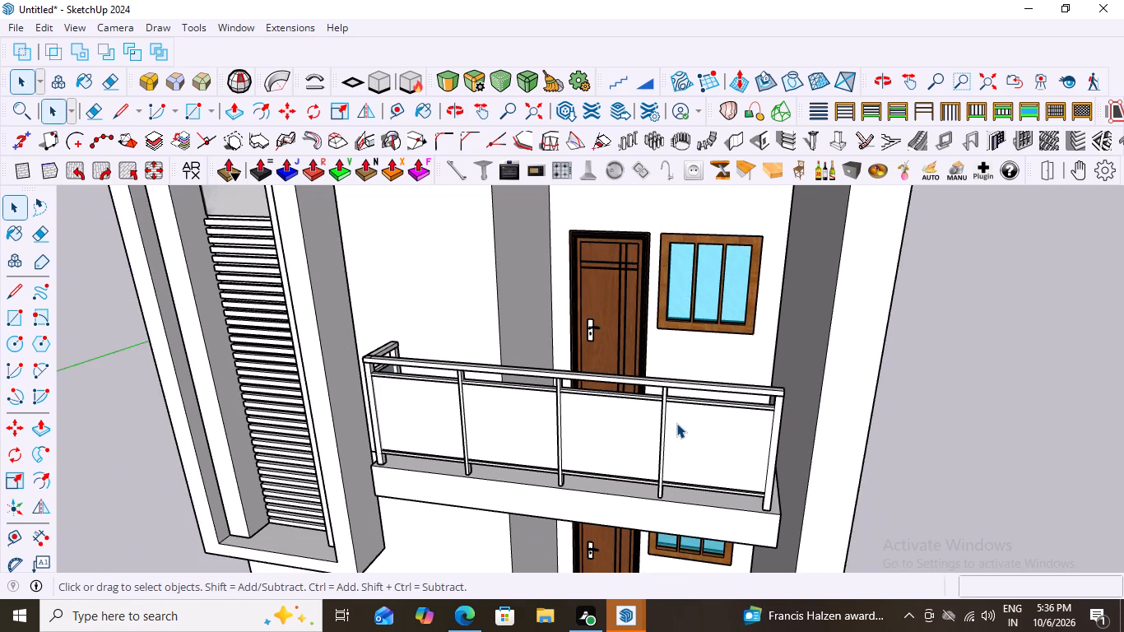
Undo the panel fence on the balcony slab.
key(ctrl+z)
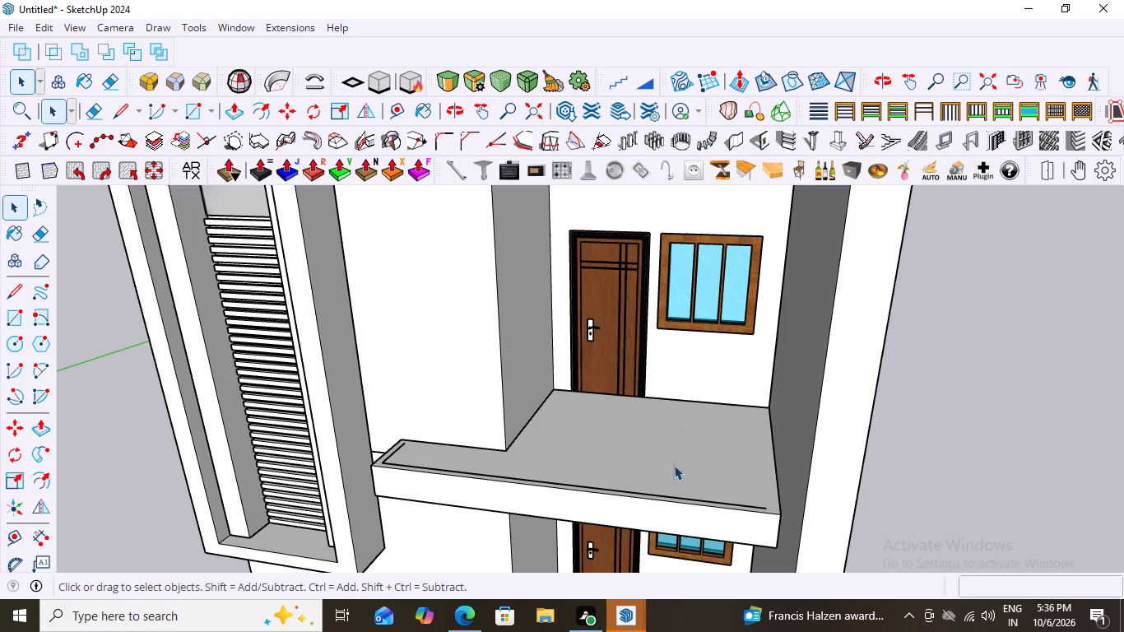
Undo the front path line and redraw it about 12' 4" long, from the short line's front end to near the side panel.
middle_drag(636, 473, 699, 510)
scroll(757, 501, up, 6)
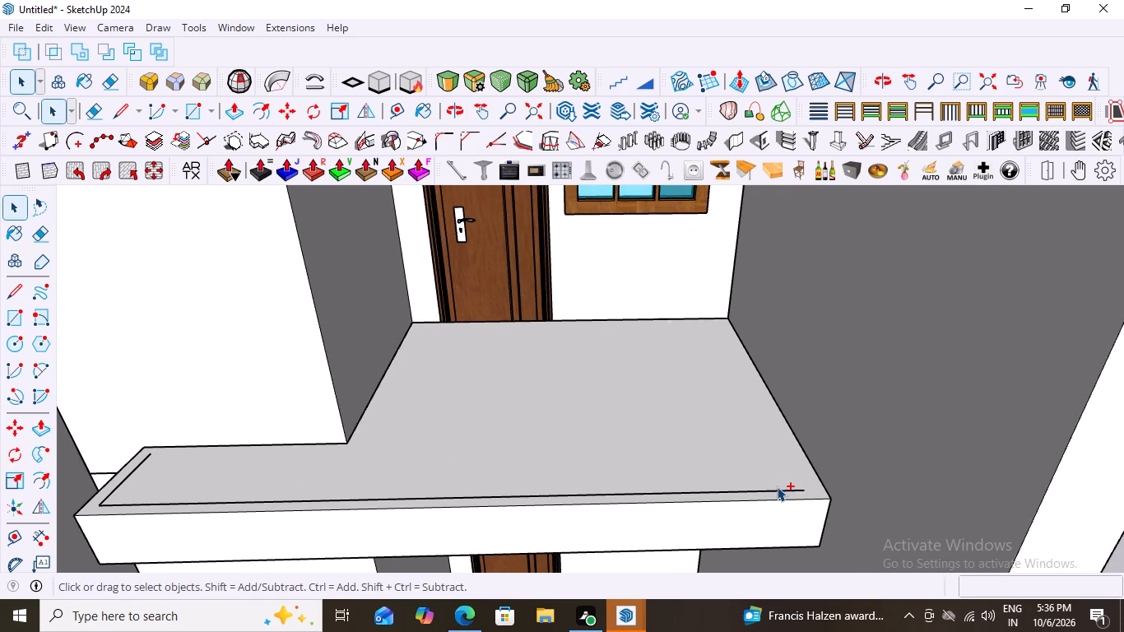
key(ctrl+z)
scroll(727, 467, down, 6)
scroll(360, 476, up, 3)
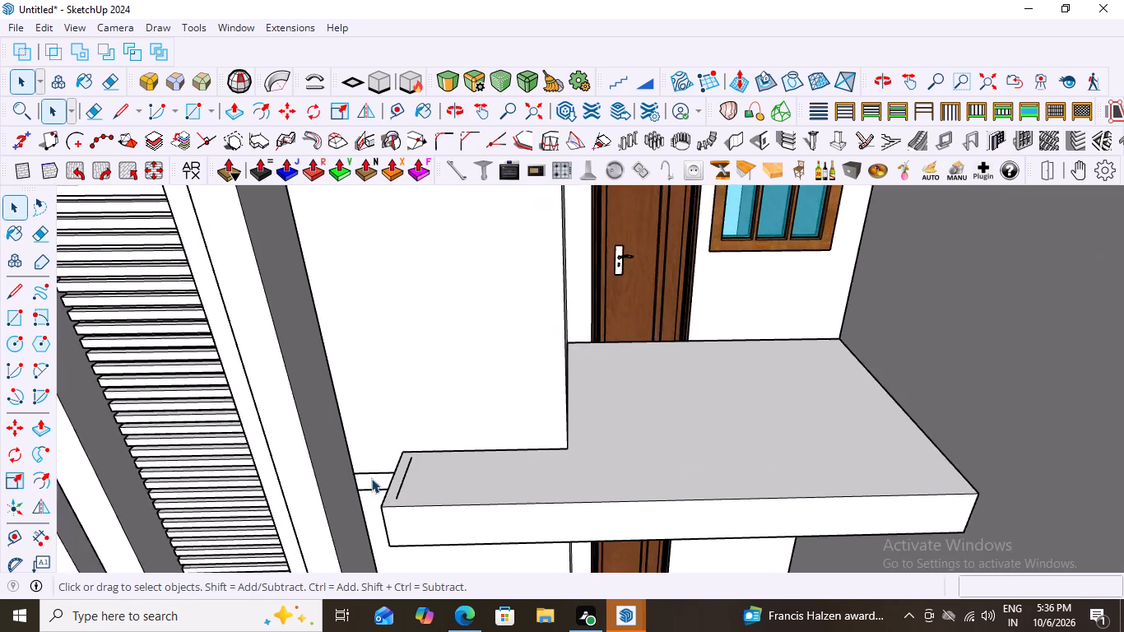
scroll(371, 478, up, 11)
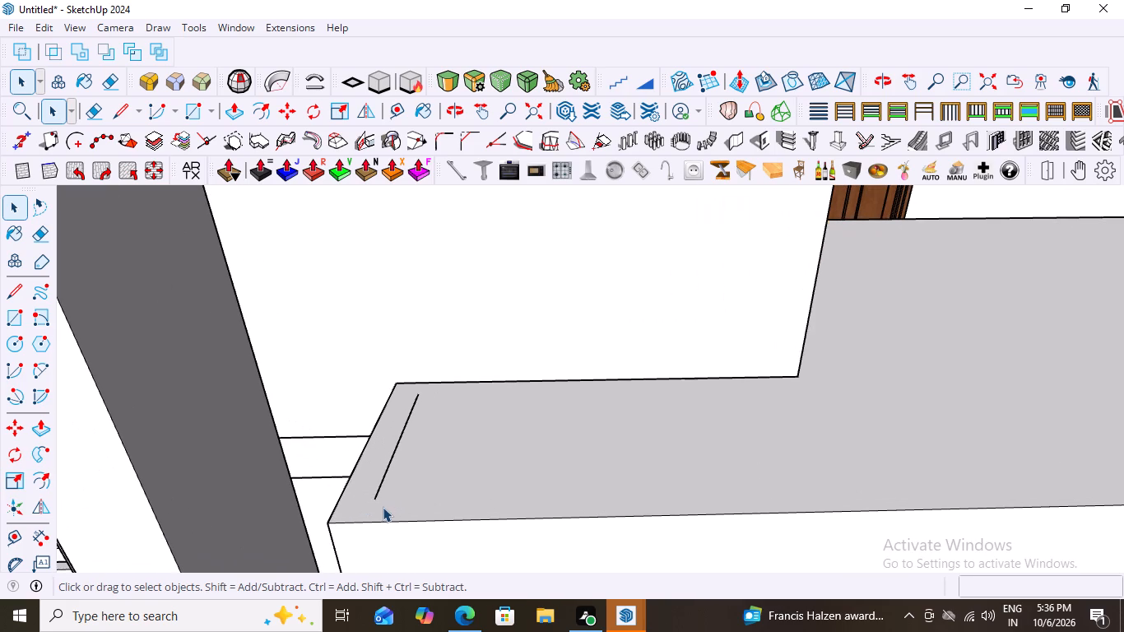
key(l)
click(374, 498)
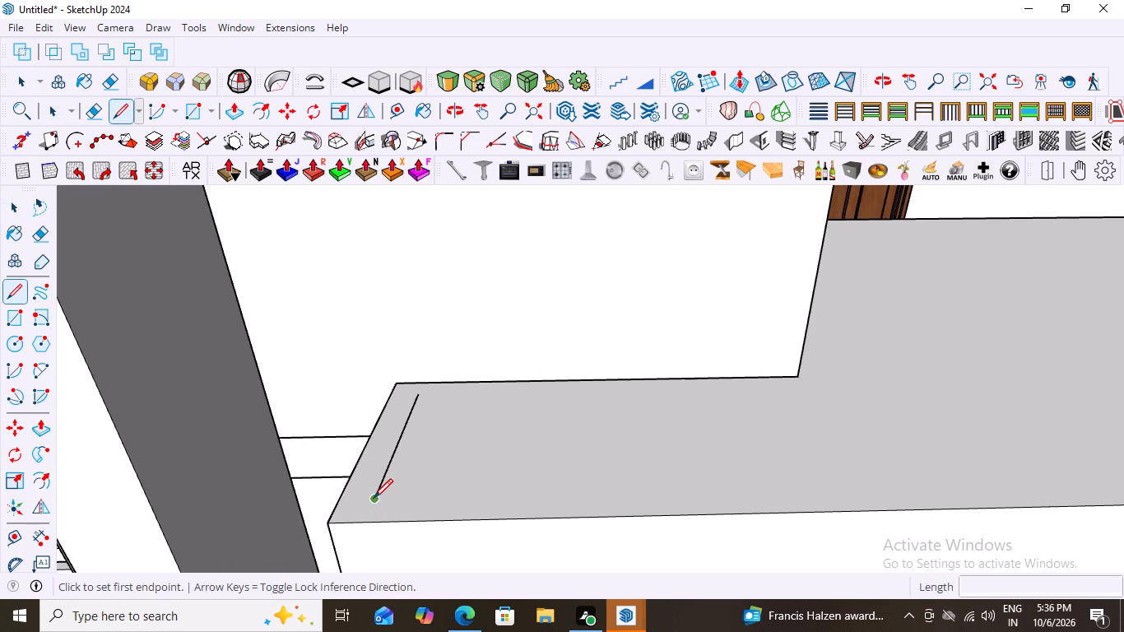
scroll(543, 500, down, 13)
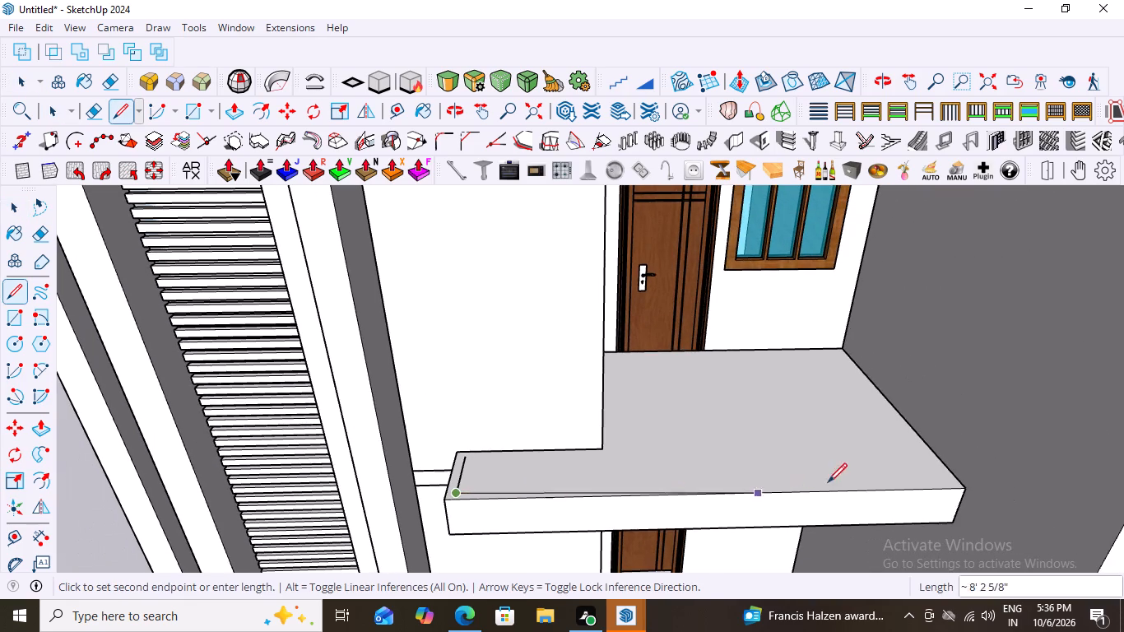
scroll(964, 462, up, 3)
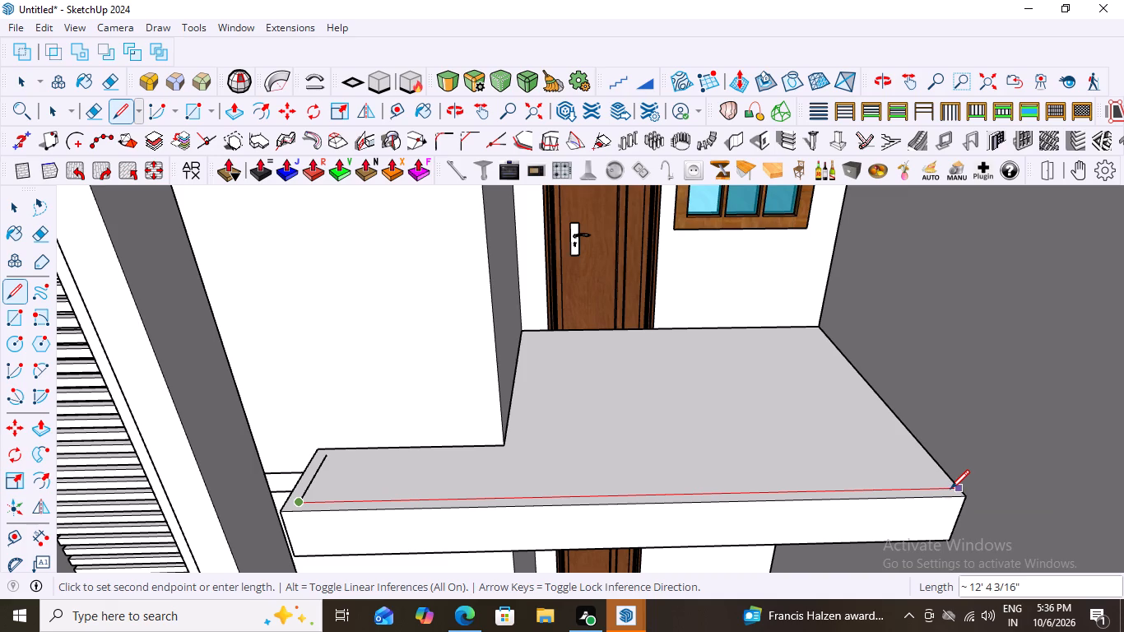
click(950, 489)
scroll(601, 456, down, 3)
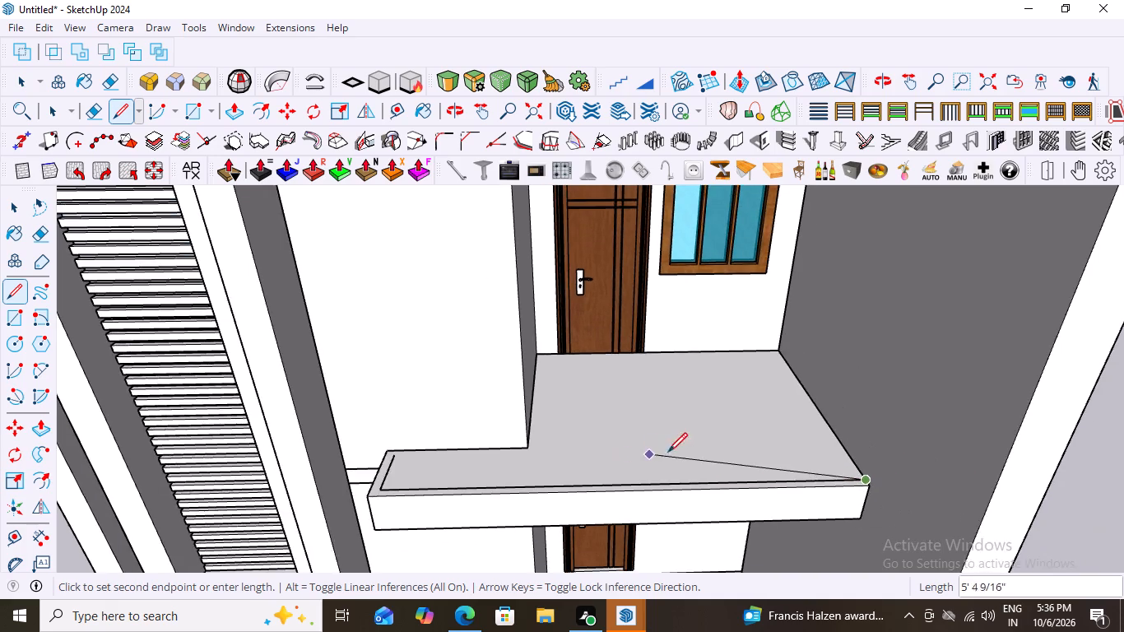
scroll(669, 452, down, 2)
key(space)
Create a panel fence along the short path line and the redrawn front line, keeping the preset height.
scroll(420, 482, up, 4)
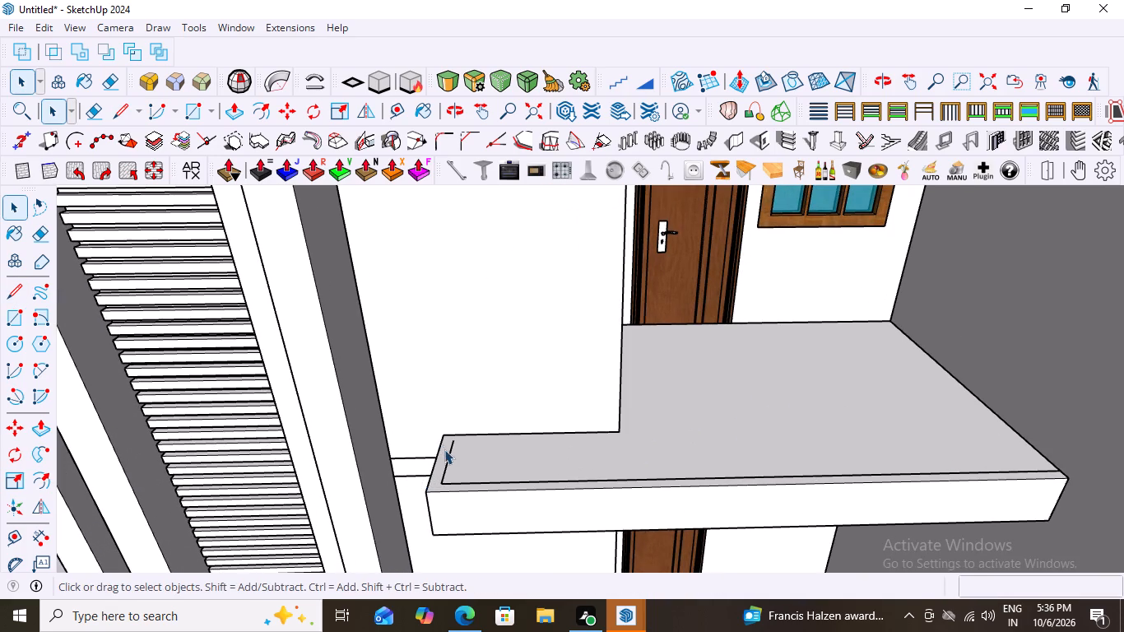
click(447, 455)
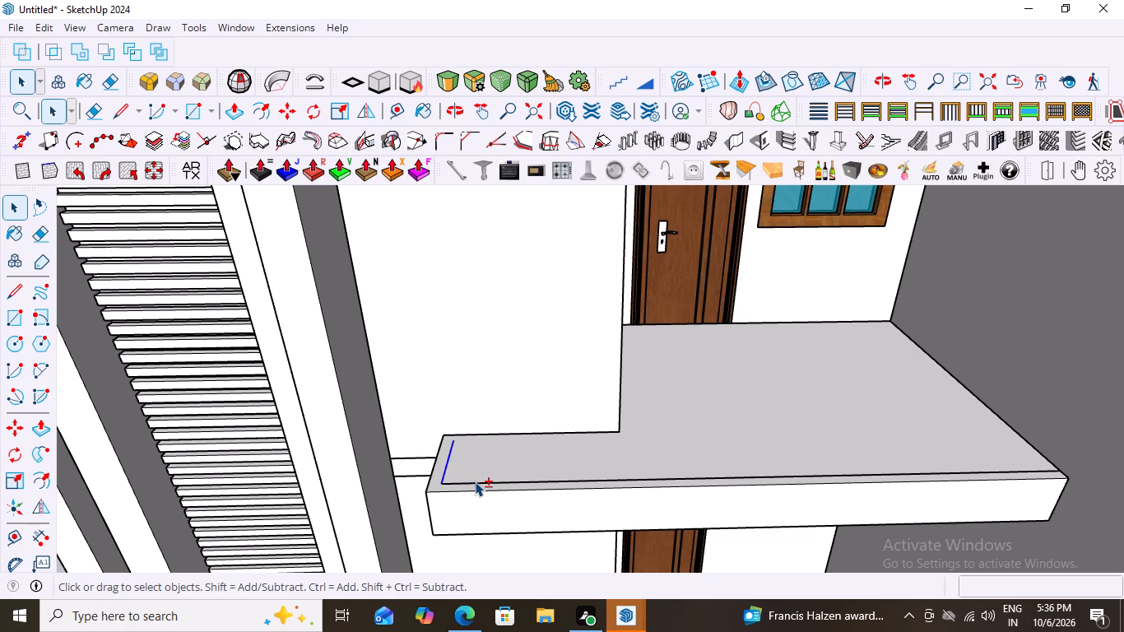
shift+click(475, 481)
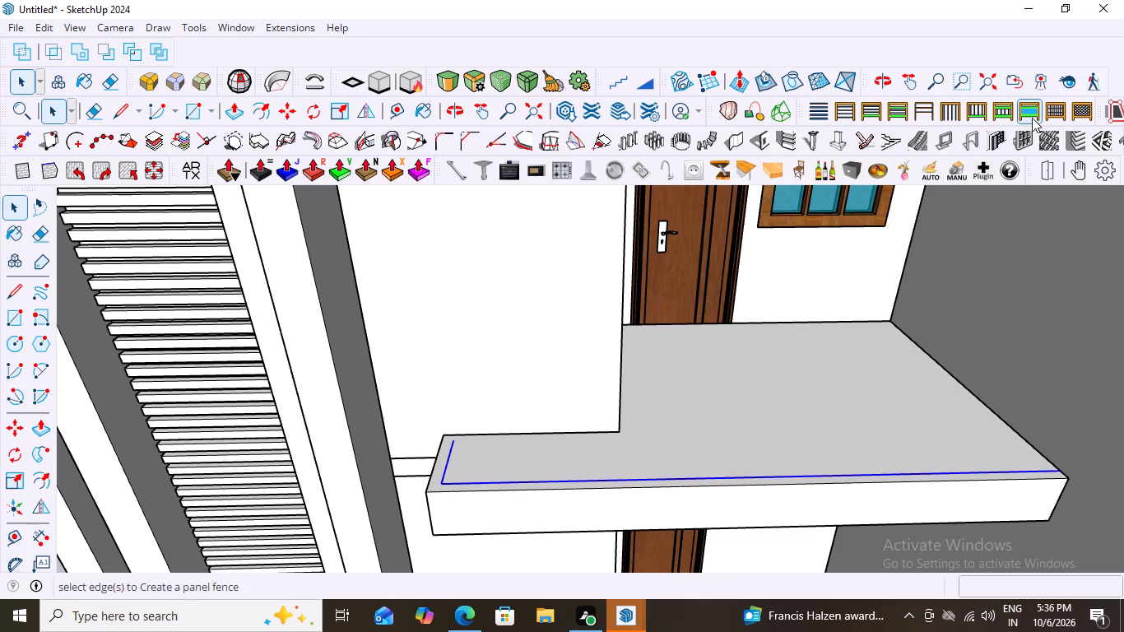
click(1030, 116)
click(532, 313)
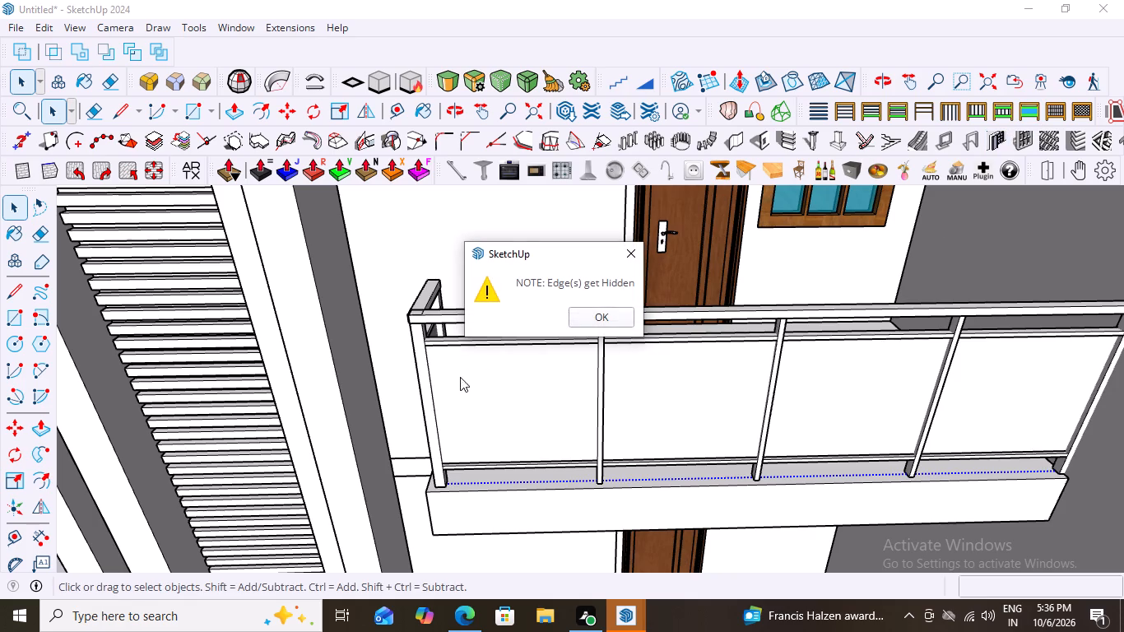
scroll(431, 389, down, 7)
click(609, 313)
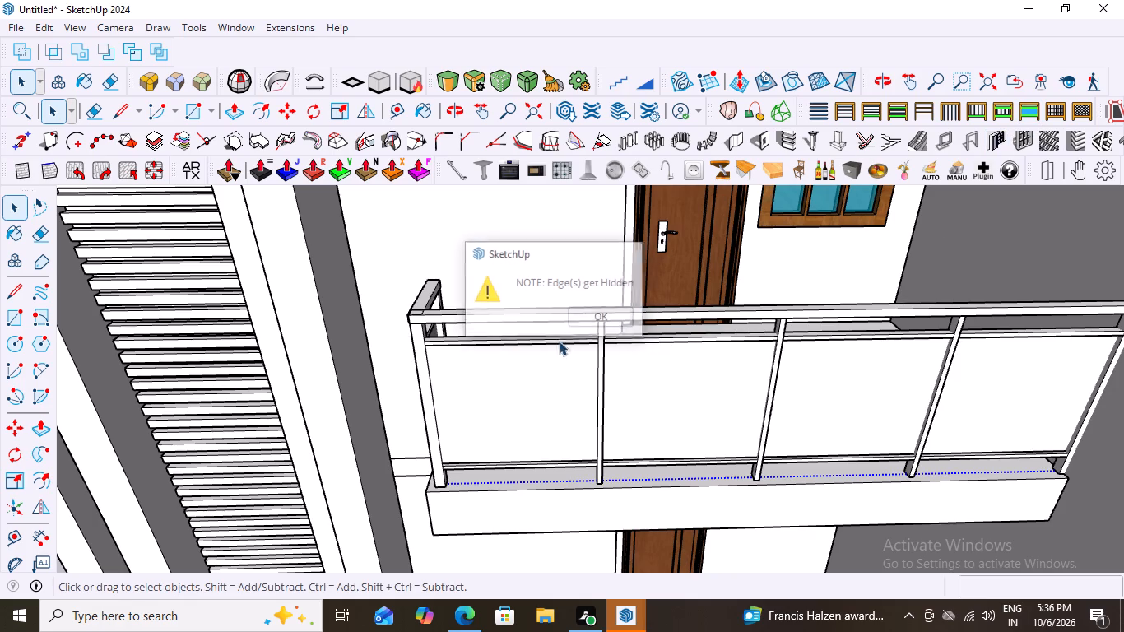
scroll(462, 353, down, 14)
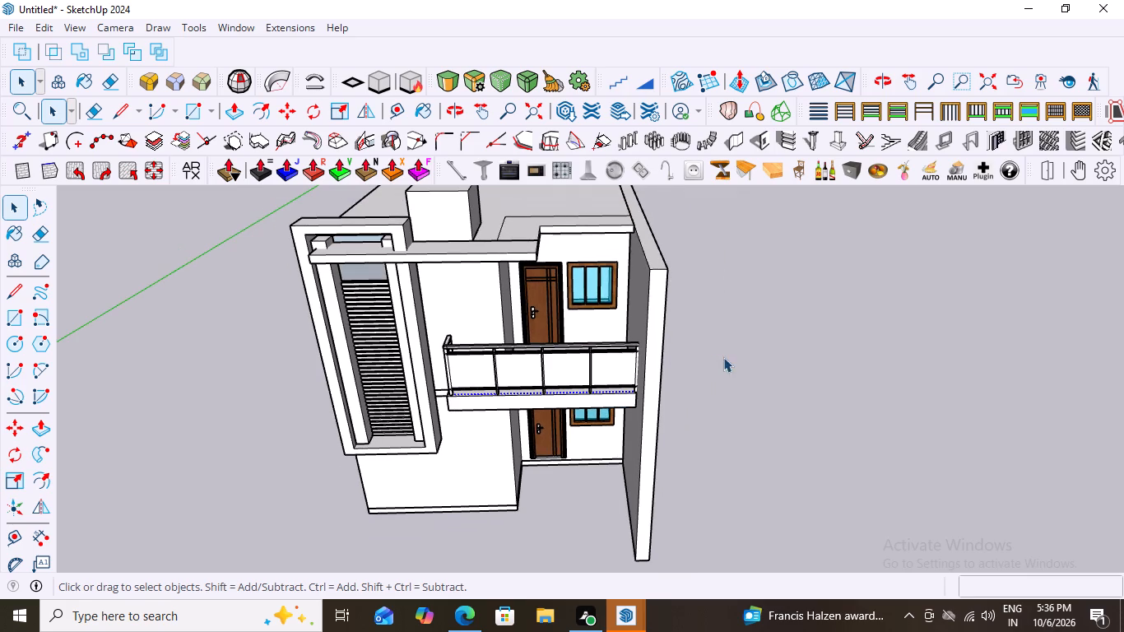
Undo the panel fence on the balcony slab and the front path line beneath it, keeping the short path line.
scroll(518, 401, up, 8)
key(ctrl+z)
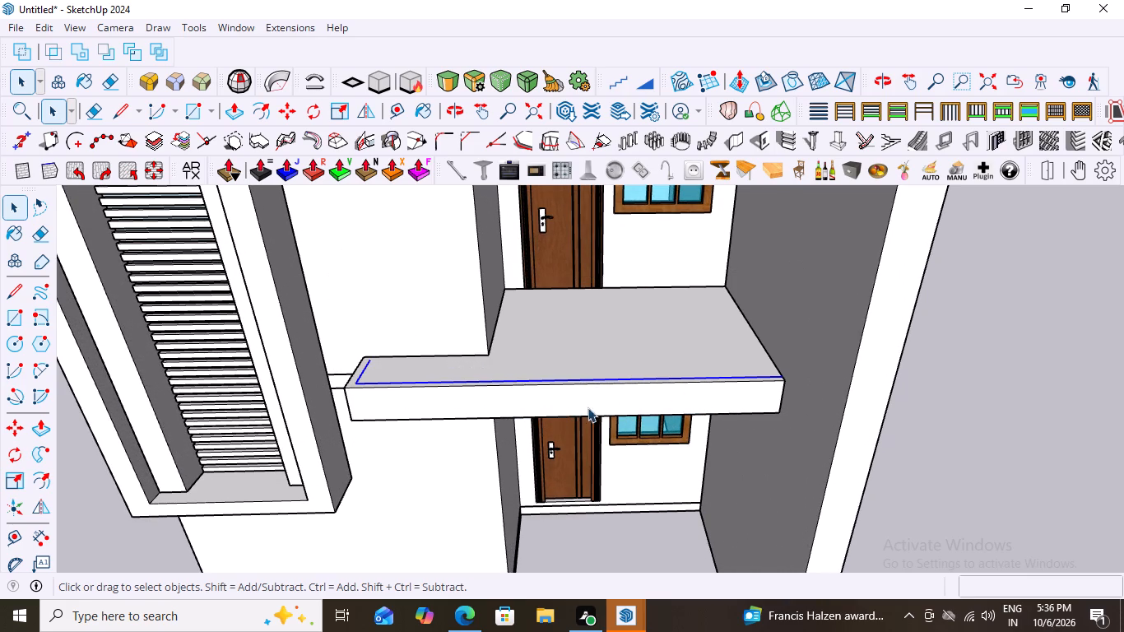
scroll(675, 376, down, 2)
middle_drag(624, 386, 677, 492)
key(ctrl+z)
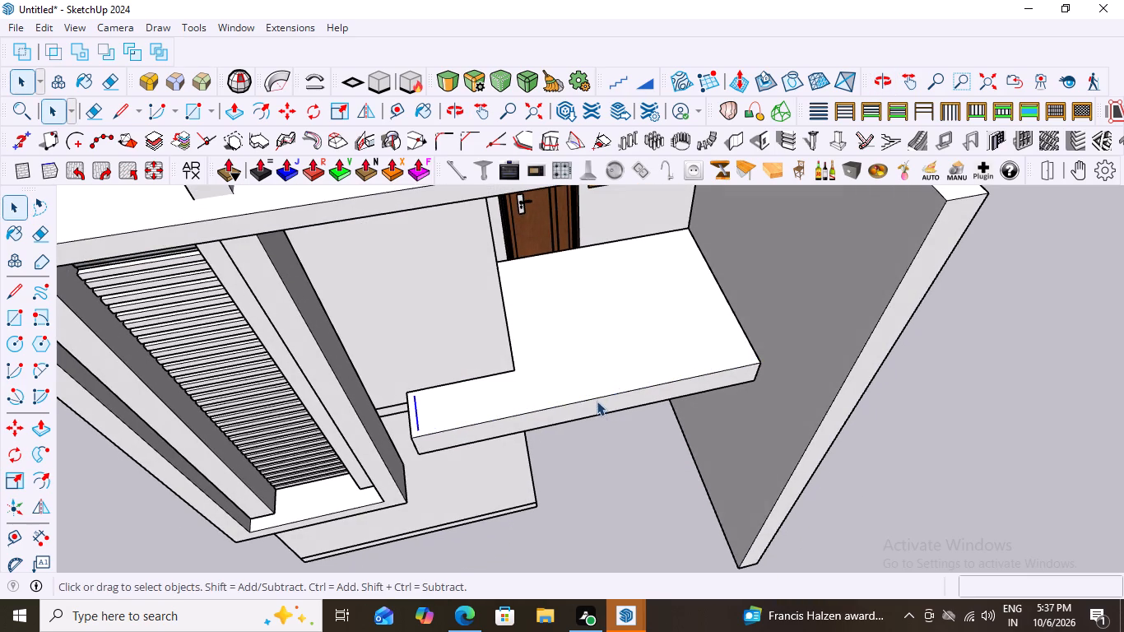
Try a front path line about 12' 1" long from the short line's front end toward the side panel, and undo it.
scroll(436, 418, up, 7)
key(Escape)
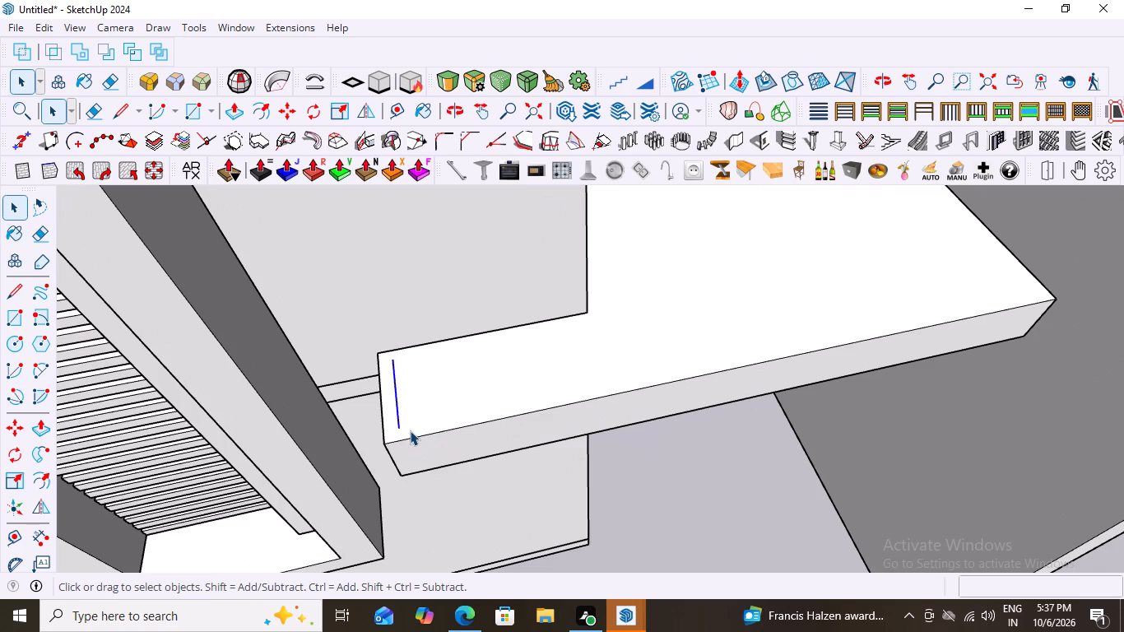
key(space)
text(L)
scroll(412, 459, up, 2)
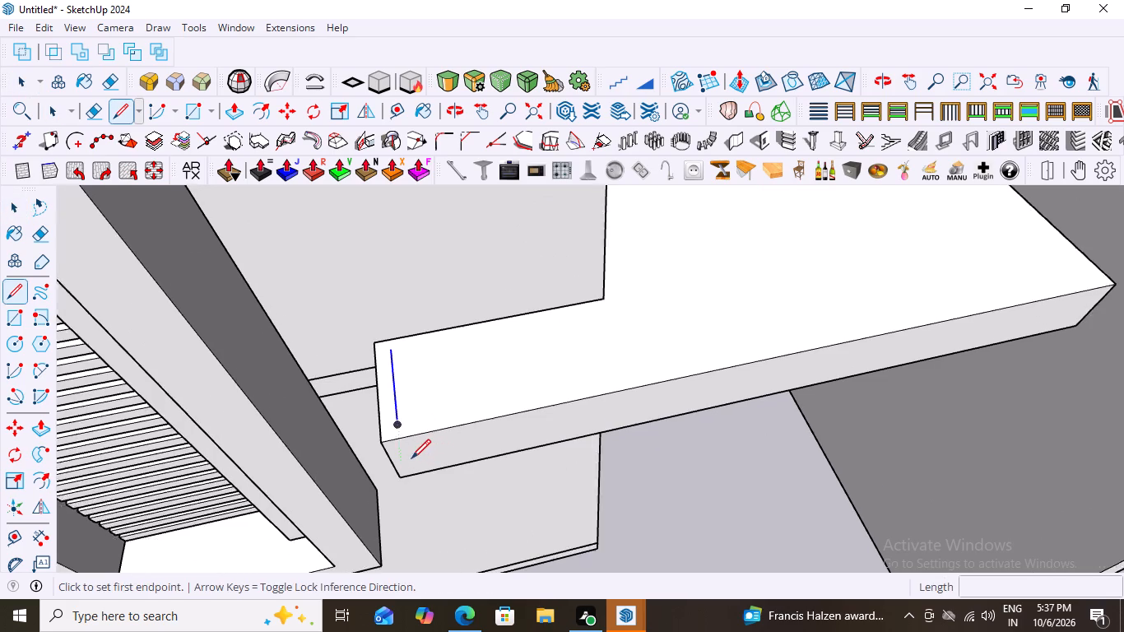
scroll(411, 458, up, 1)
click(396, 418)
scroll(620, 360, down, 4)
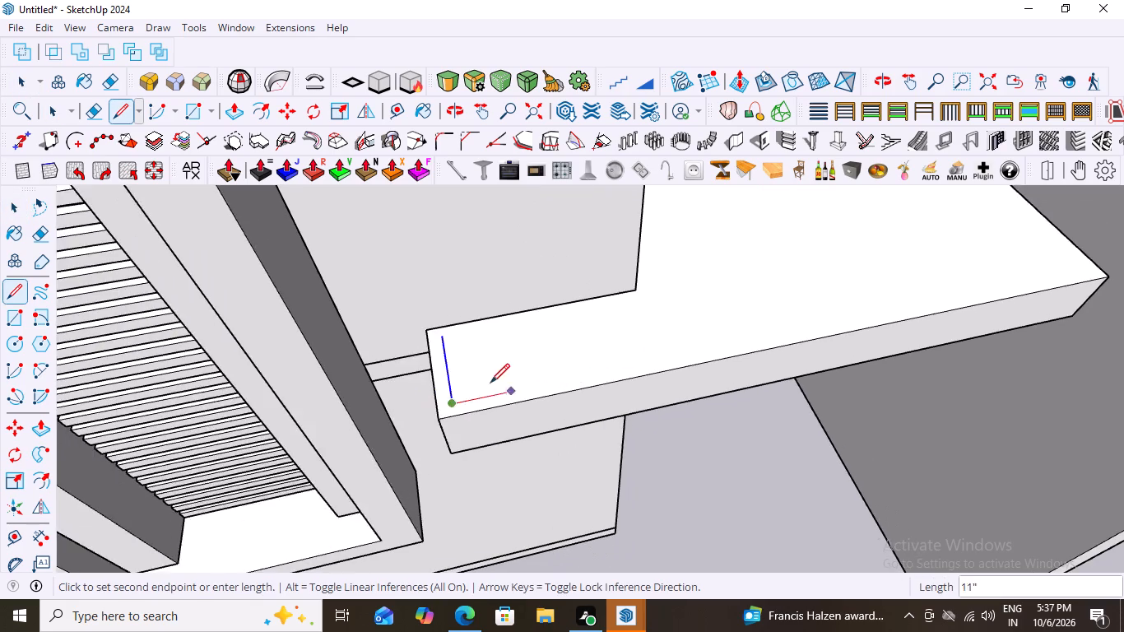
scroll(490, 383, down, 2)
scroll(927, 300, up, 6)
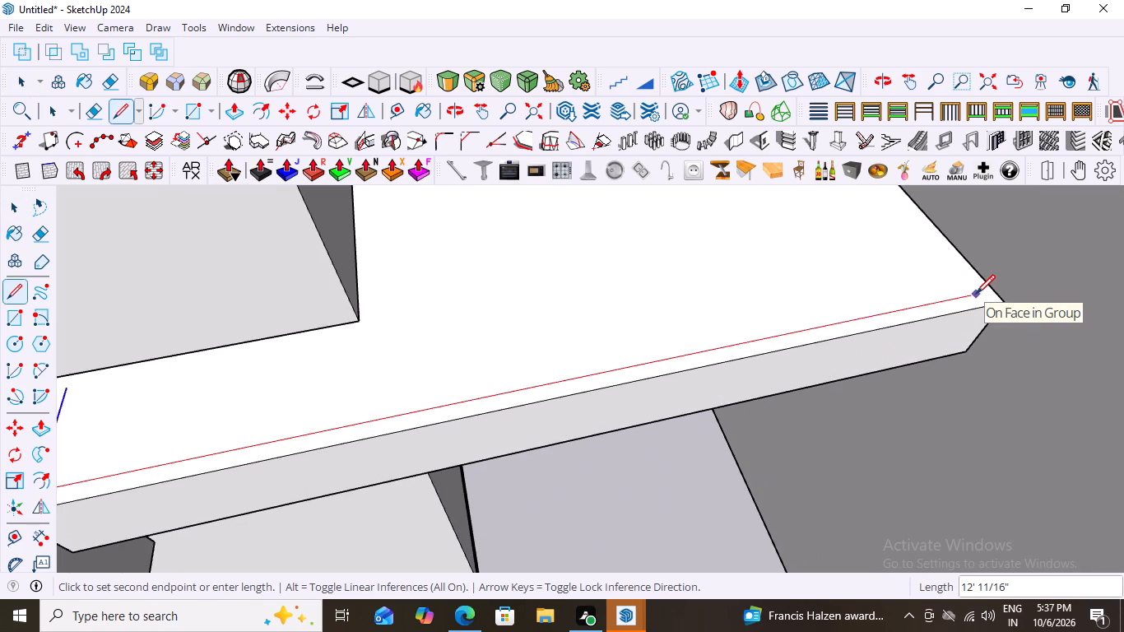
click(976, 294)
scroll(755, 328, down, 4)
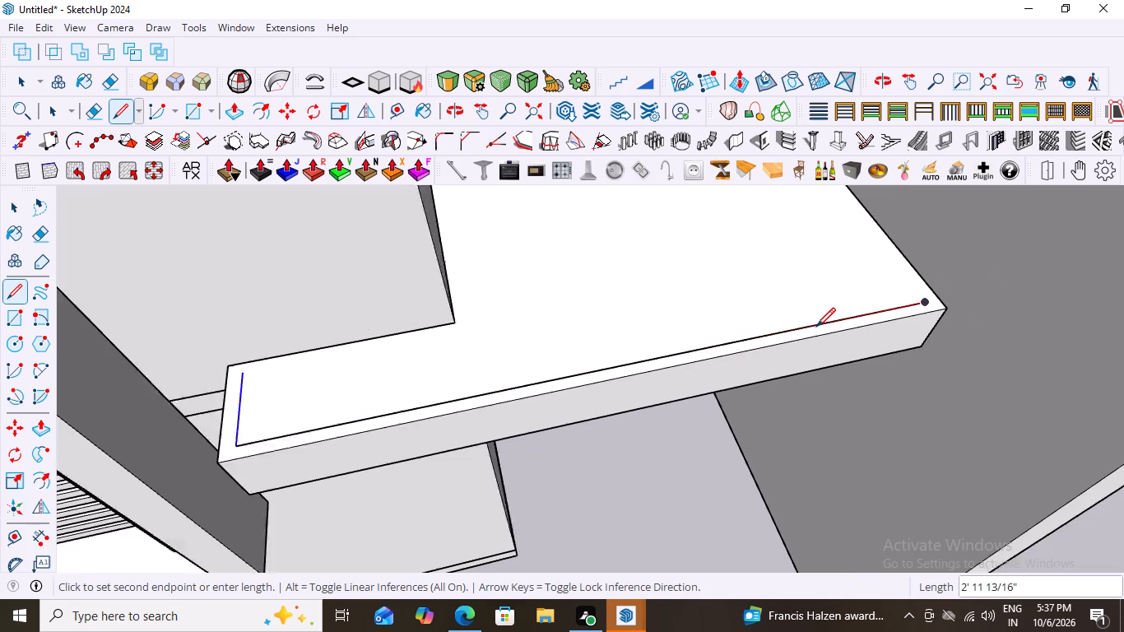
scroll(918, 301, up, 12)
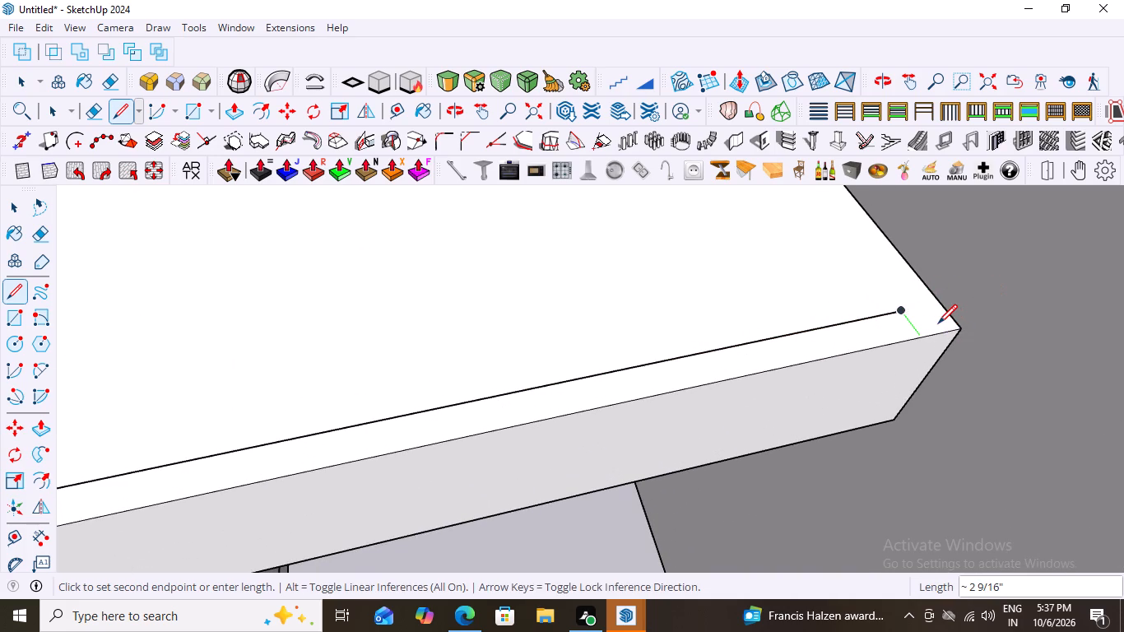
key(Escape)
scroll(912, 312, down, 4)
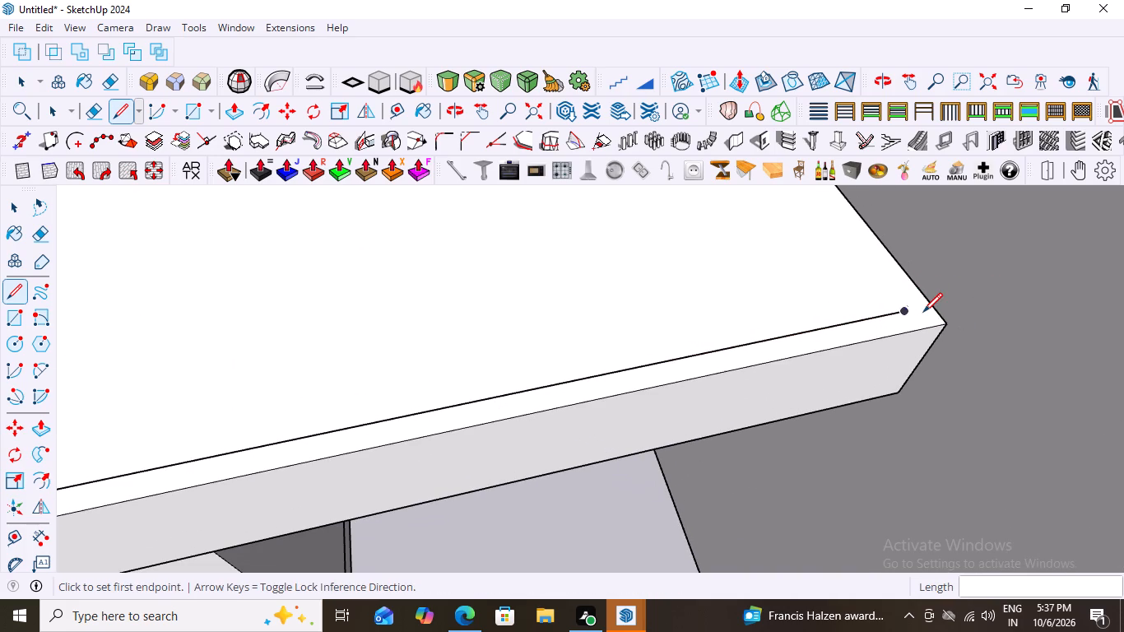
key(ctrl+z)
Draw the front path line about 12' 3" long, parallel to the slab's front edge, from the short line's front end to just short of the side panel.
scroll(932, 316, down, 1)
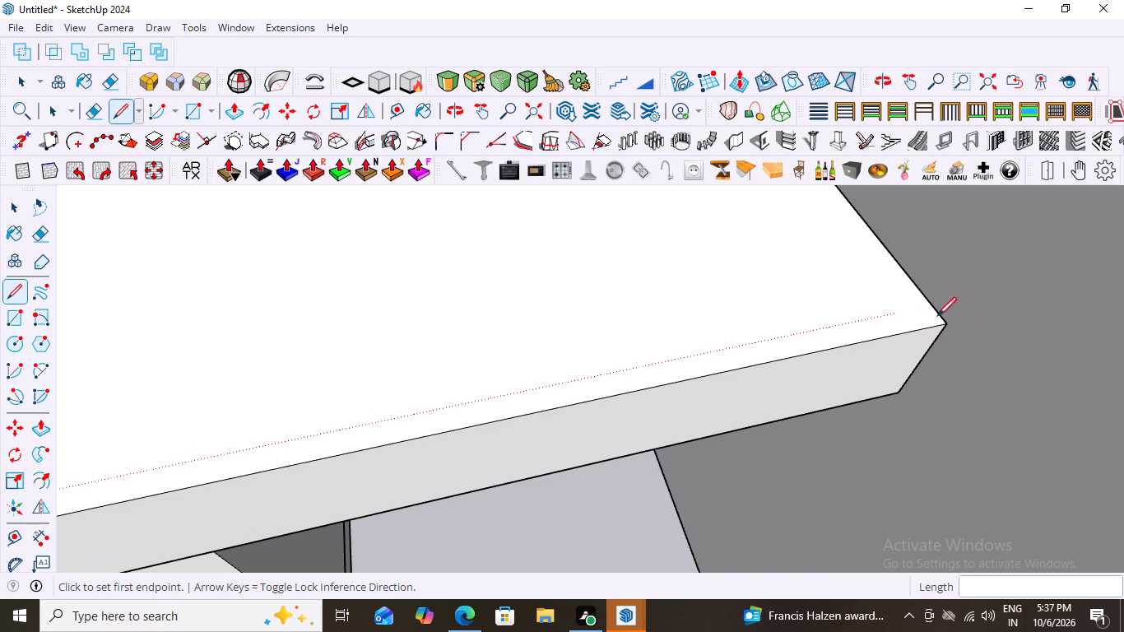
scroll(937, 316, down, 10)
scroll(357, 430, up, 4)
scroll(355, 346, up, 4)
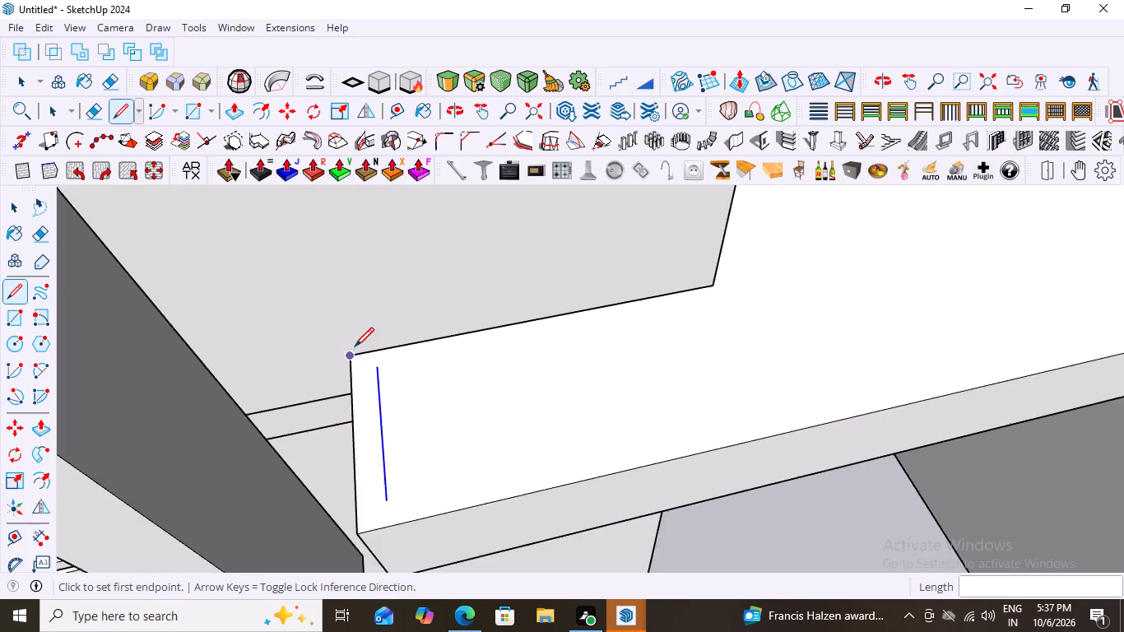
scroll(355, 346, up, 9)
scroll(383, 332, down, 14)
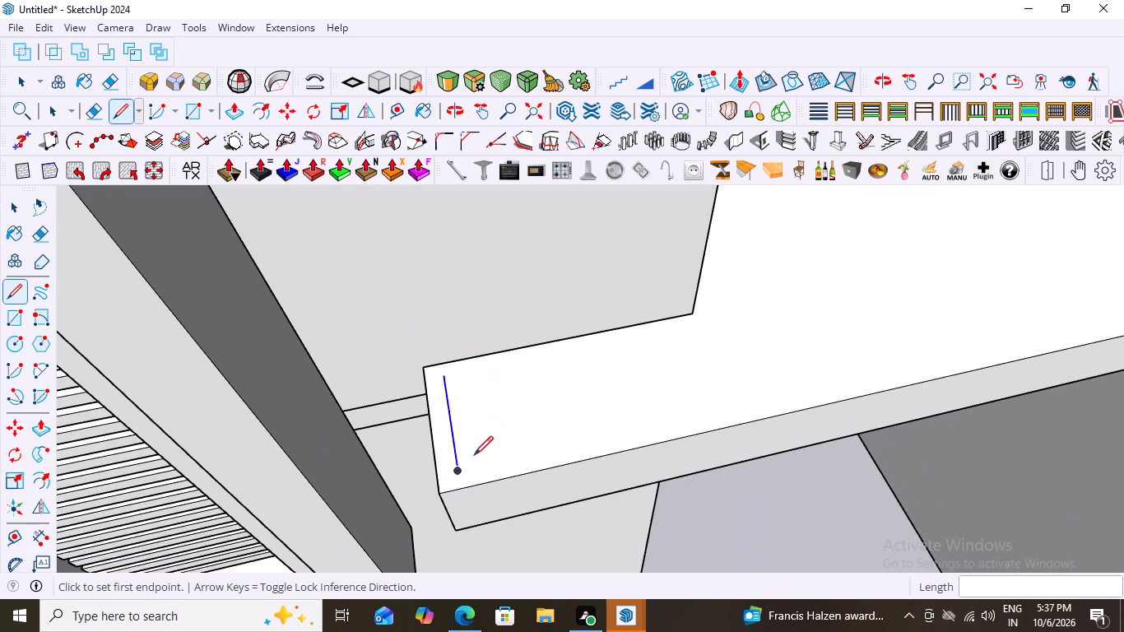
click(456, 472)
scroll(712, 416, down, 6)
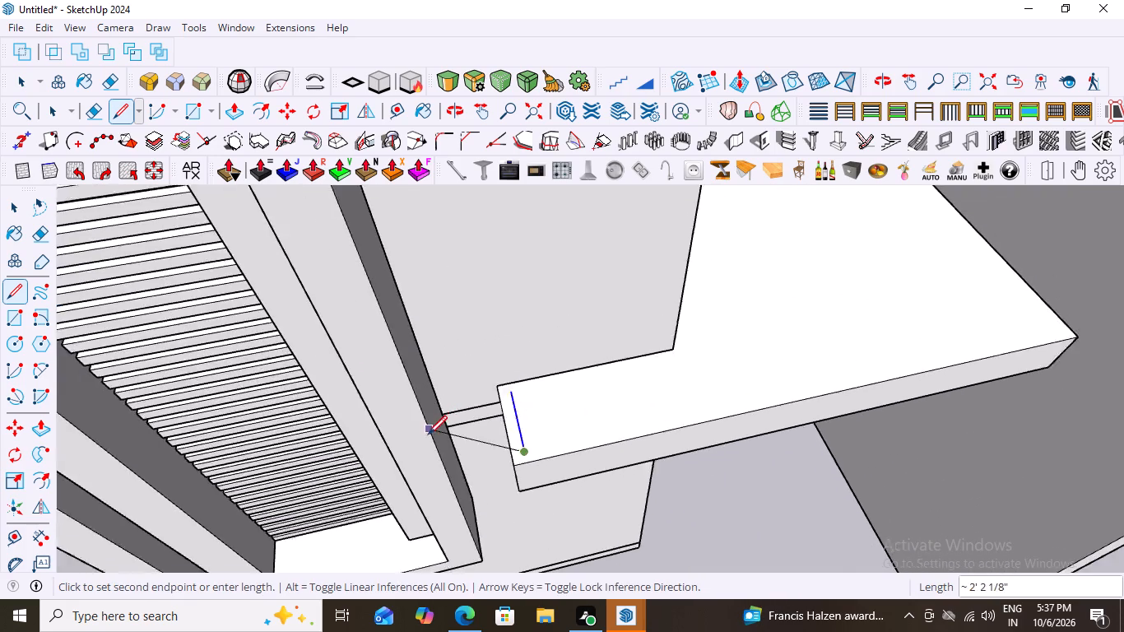
scroll(428, 434, down, 7)
scroll(825, 340, up, 3)
scroll(768, 379, up, 9)
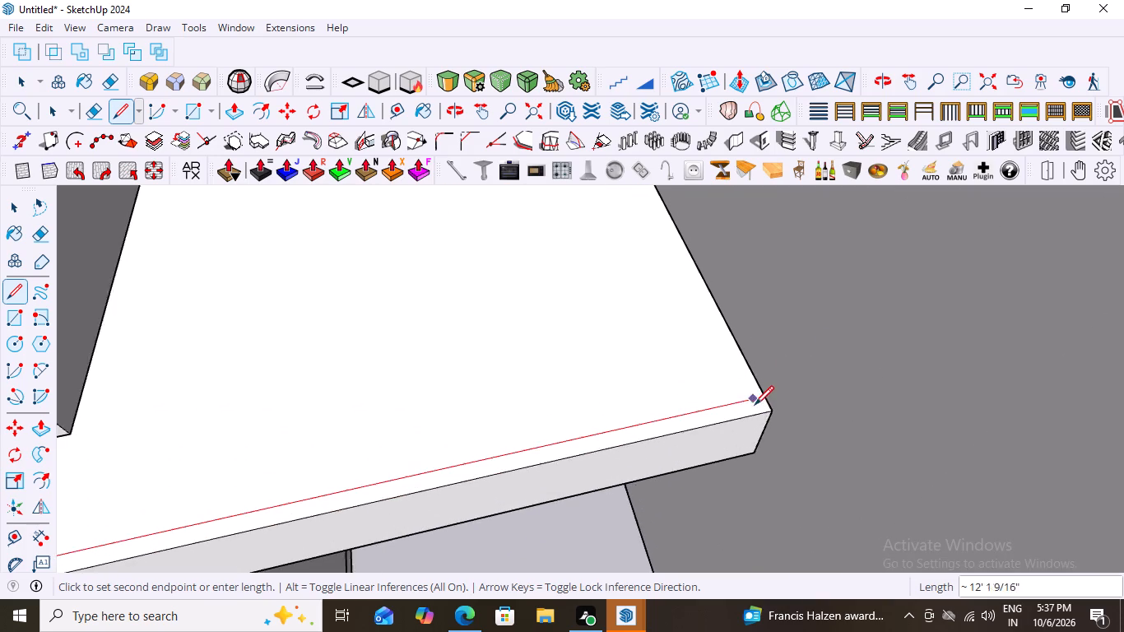
scroll(755, 405, up, 4)
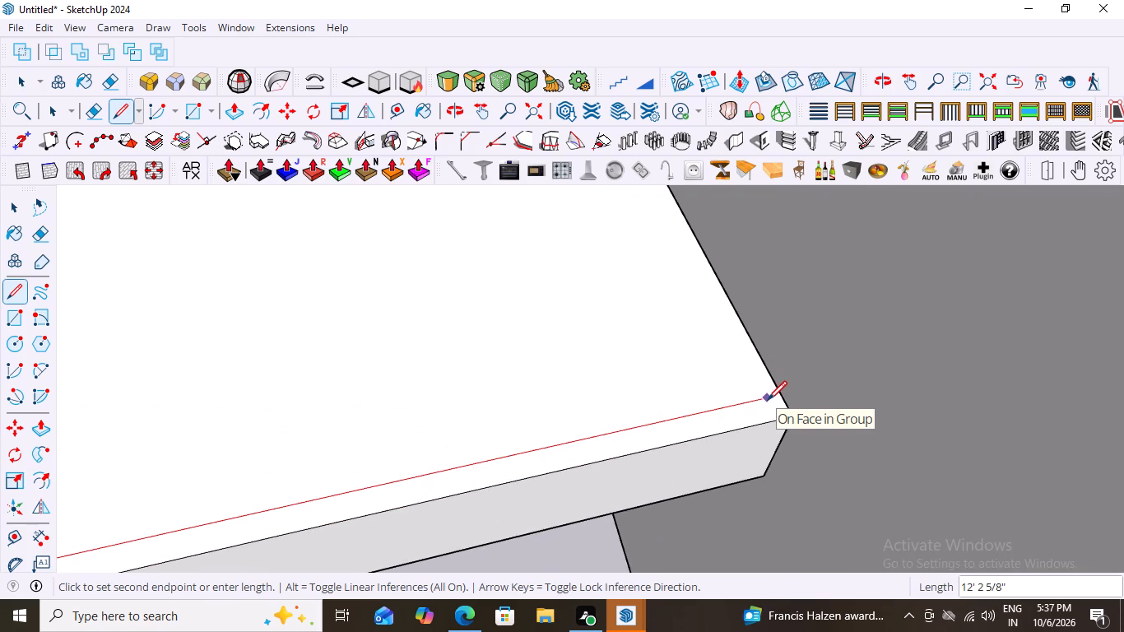
click(770, 400)
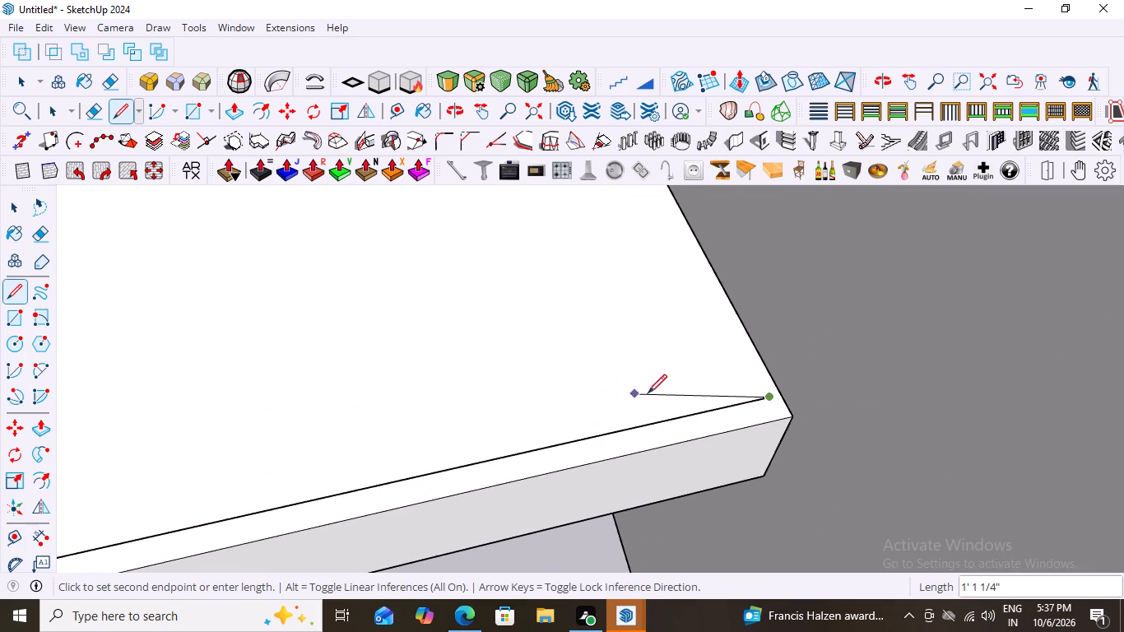
key(space)
Create a panel fence along the short path line and the front line, keeping the preset height of 3' 7 5/16".
scroll(953, 308, down, 20)
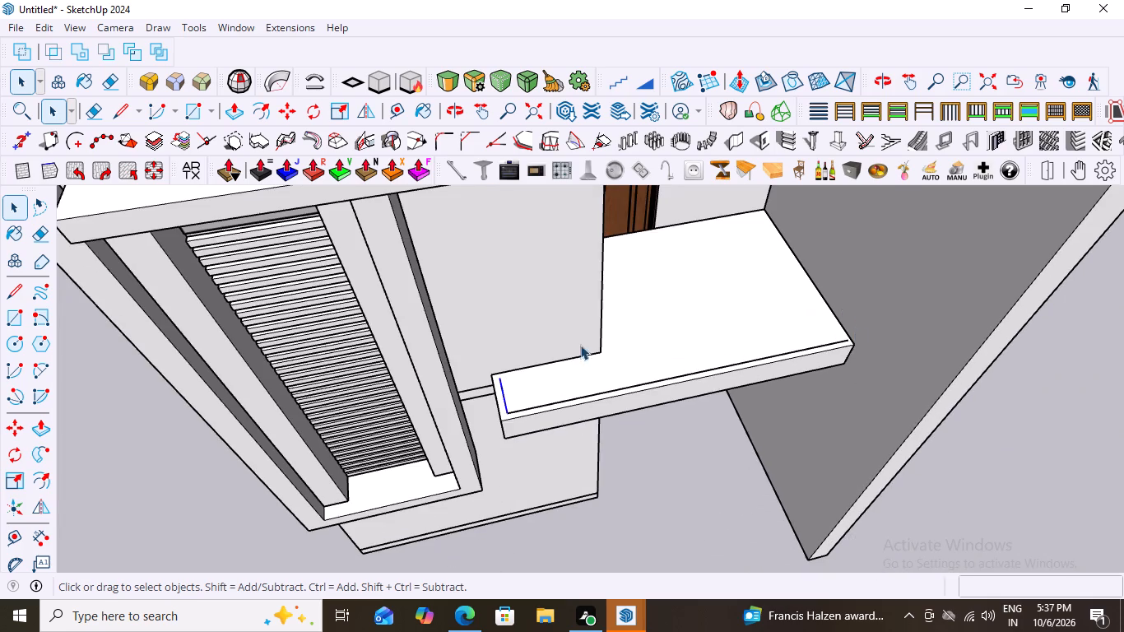
scroll(523, 385, up, 9)
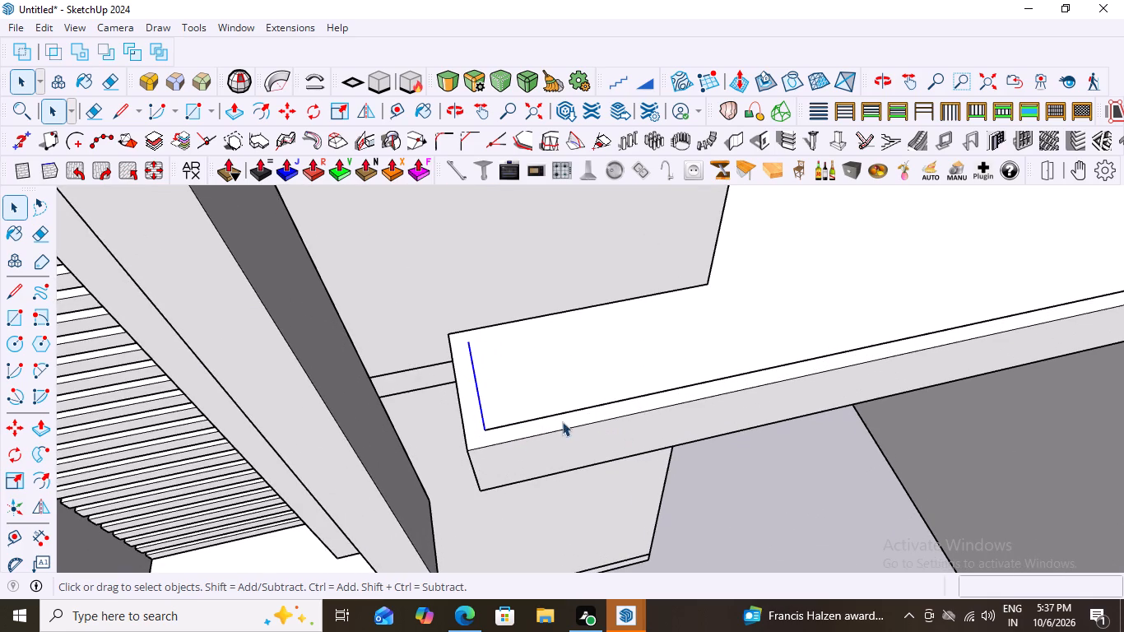
shift+click(518, 421)
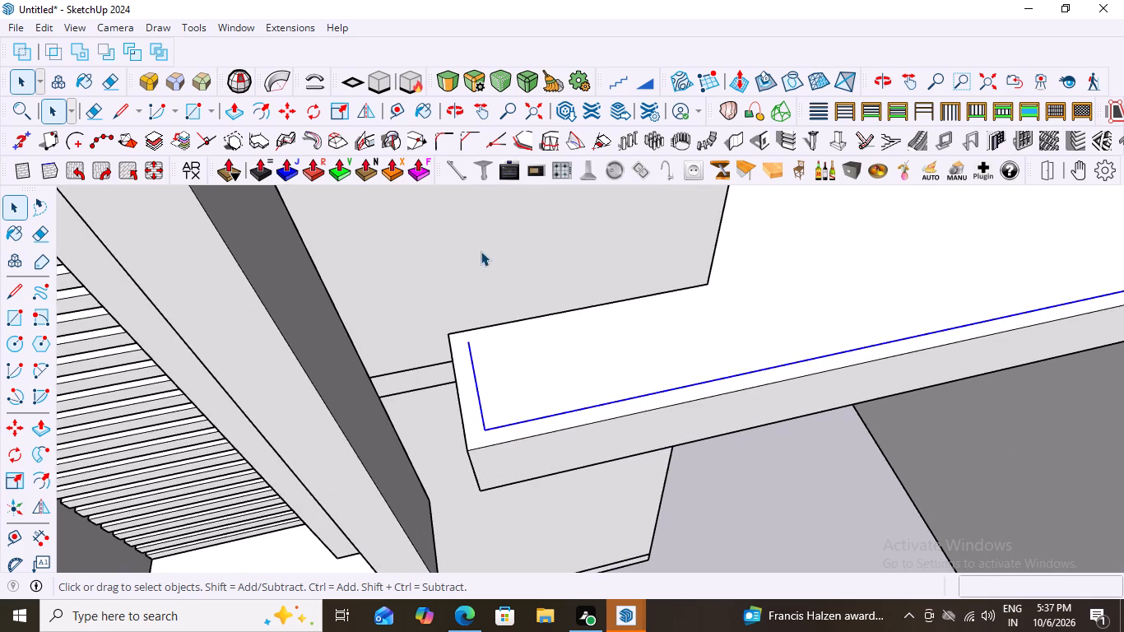
scroll(481, 251, down, 4)
click(1028, 112)
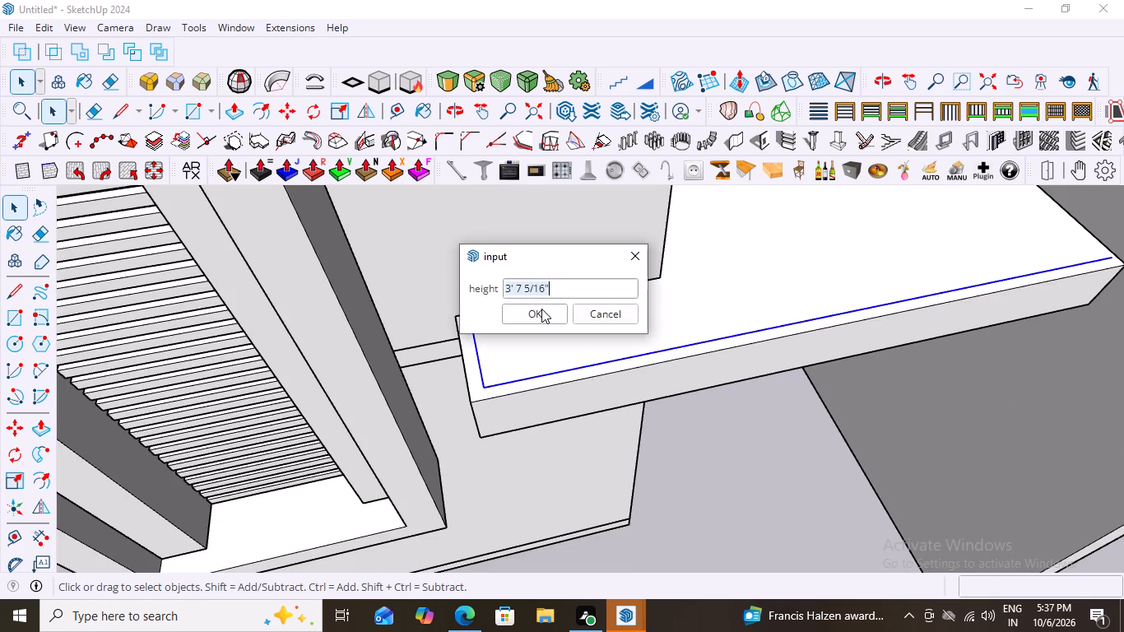
click(545, 311)
scroll(475, 353, down, 3)
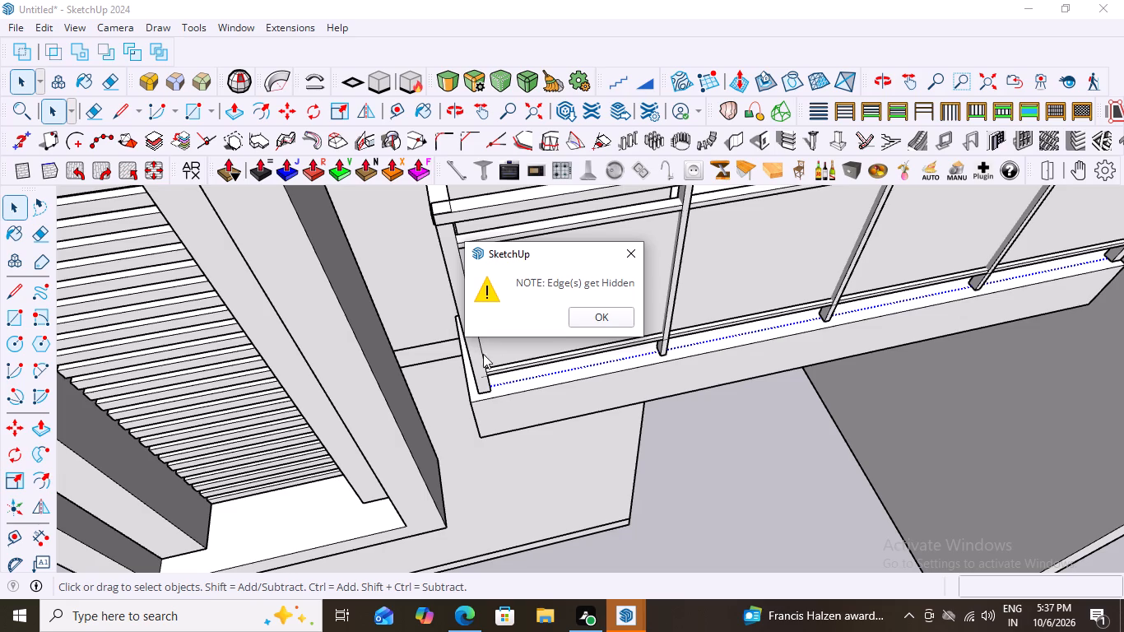
scroll(490, 351, down, 4)
click(608, 315)
scroll(418, 349, down, 11)
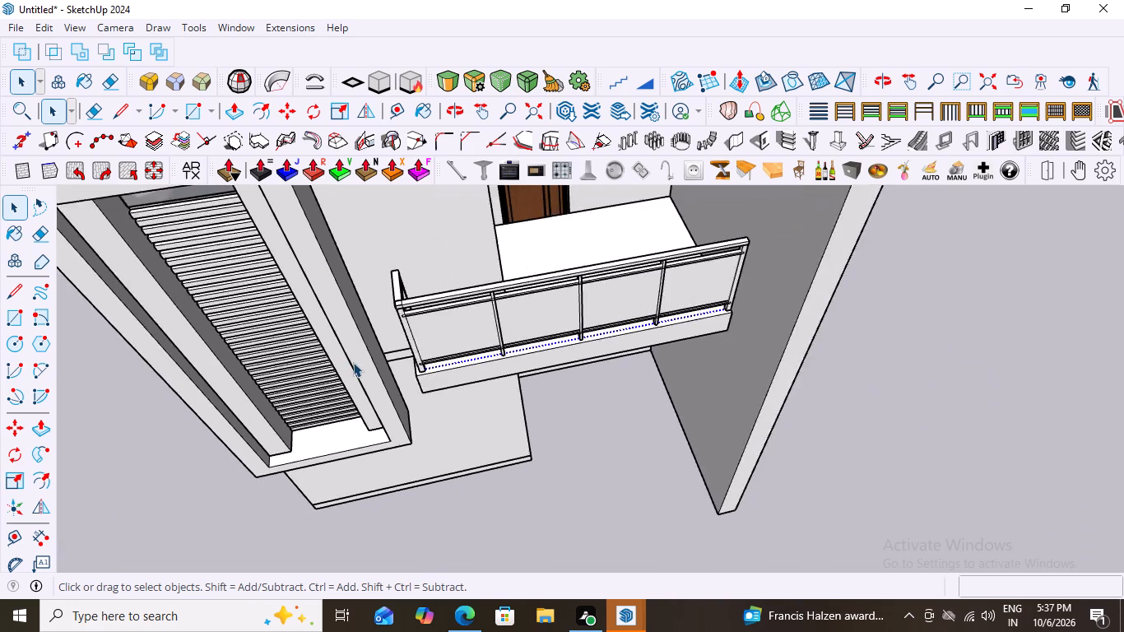
scroll(353, 362, down, 2)
click(916, 342)
Examine the balcony railing's end near the side panel and its overall look on the house from several angles.
middle_drag(547, 321, 472, 190)
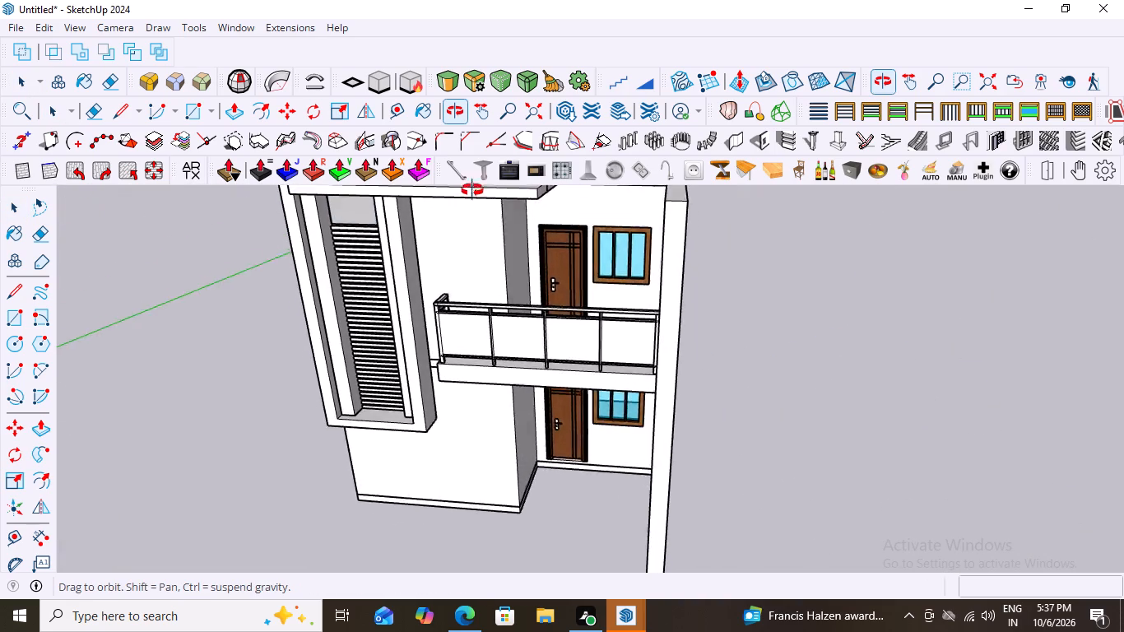
middle_drag(472, 190, 506, 168)
double_click(988, 365)
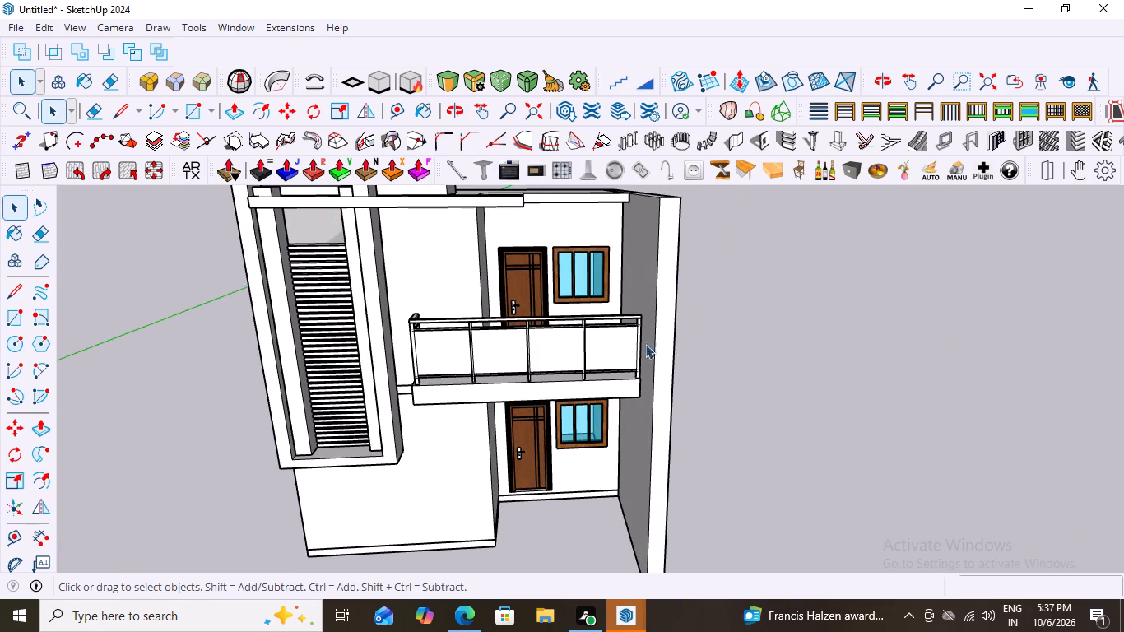
scroll(628, 330, up, 13)
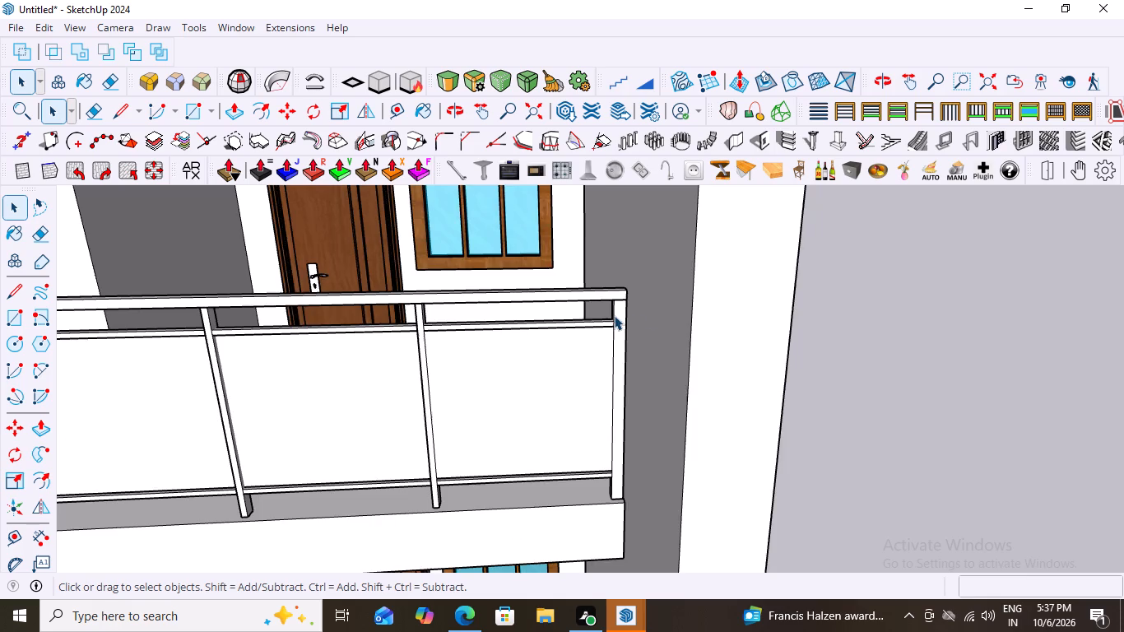
scroll(614, 315, down, 15)
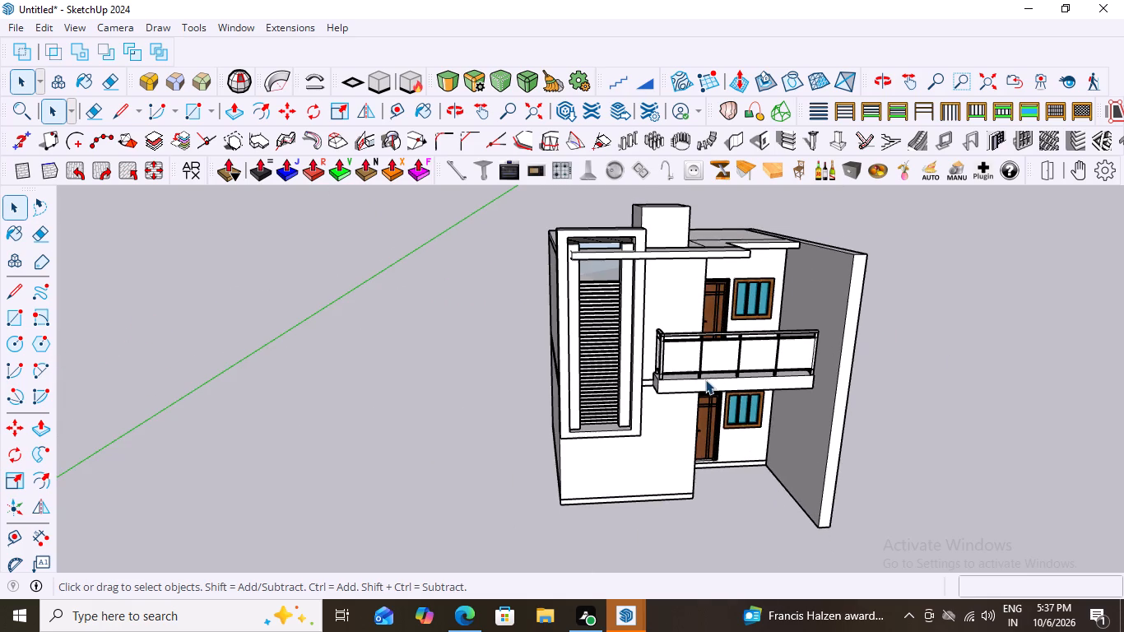
scroll(681, 402, down, 5)
middle_drag(660, 370, 566, 341)
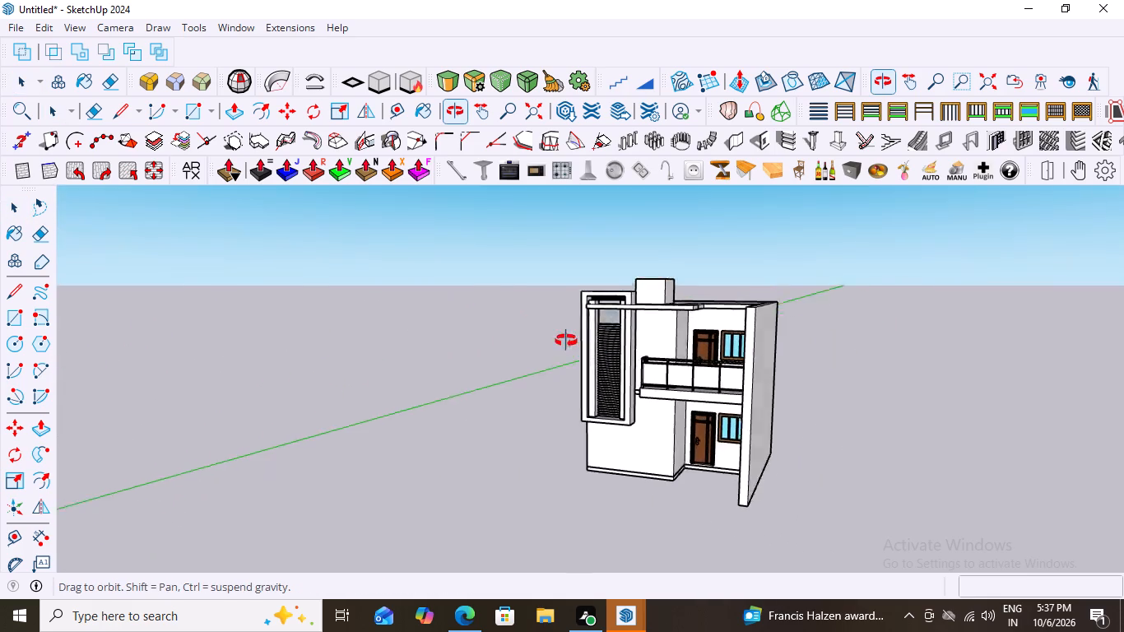
middle_drag(566, 341, 615, 310)
scroll(675, 367, up, 3)
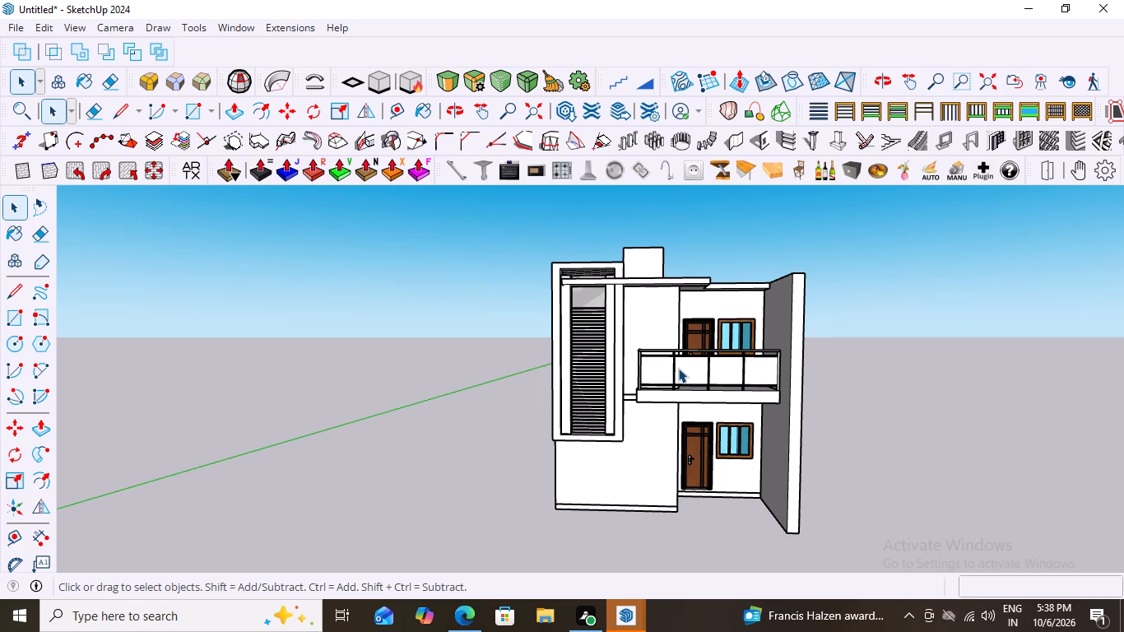
scroll(660, 396, down, 4)
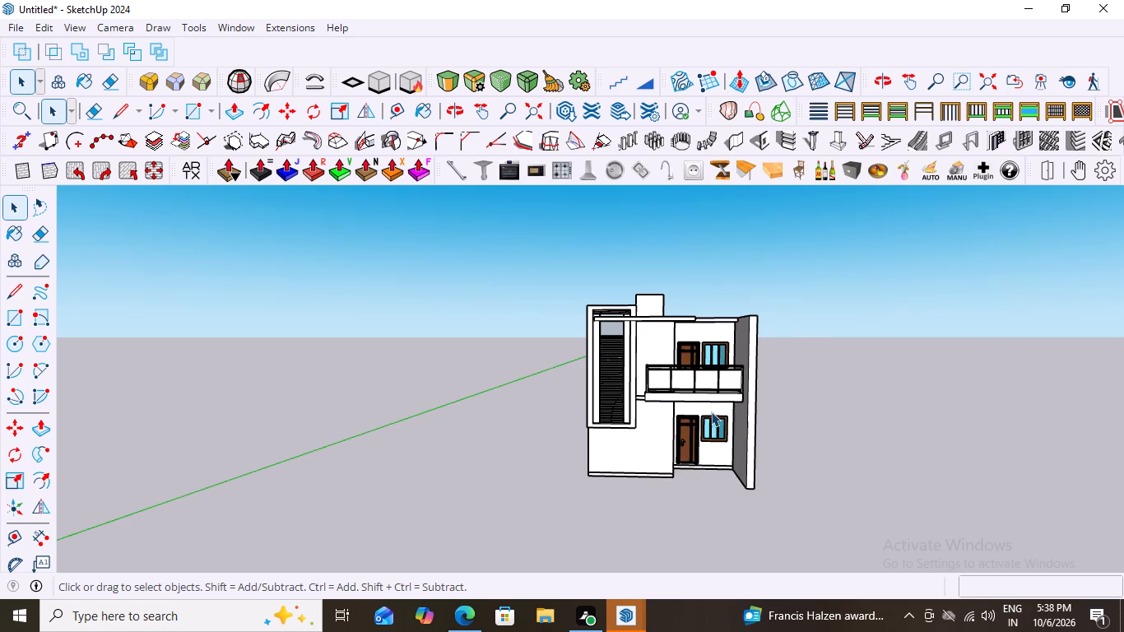
middle_drag(708, 421, 854, 528)
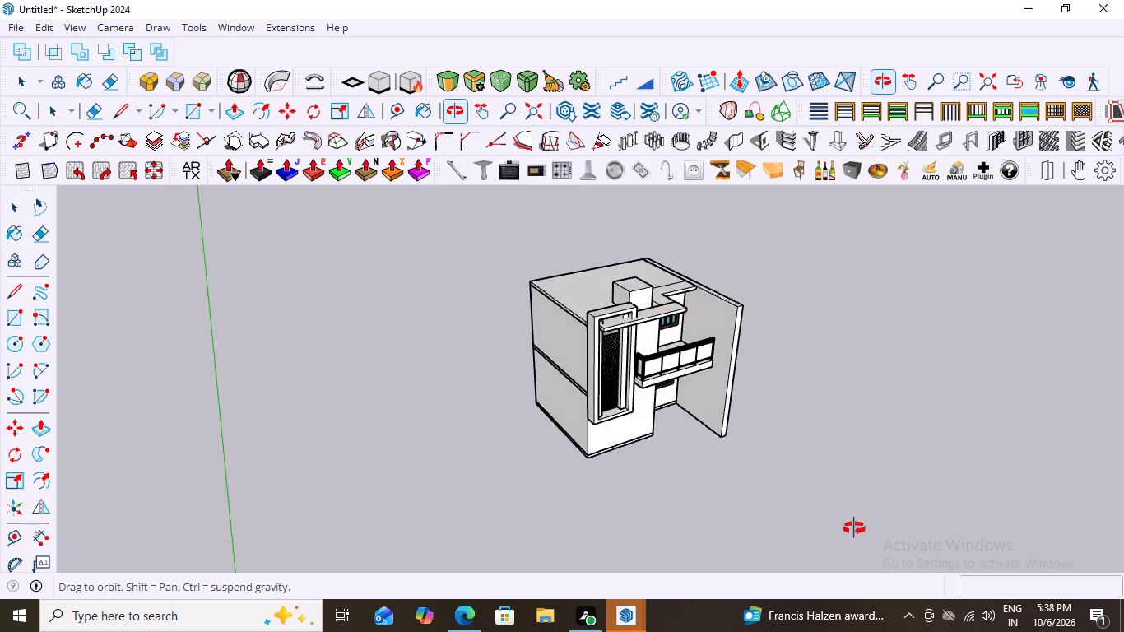
middle_drag(854, 528, 853, 523)
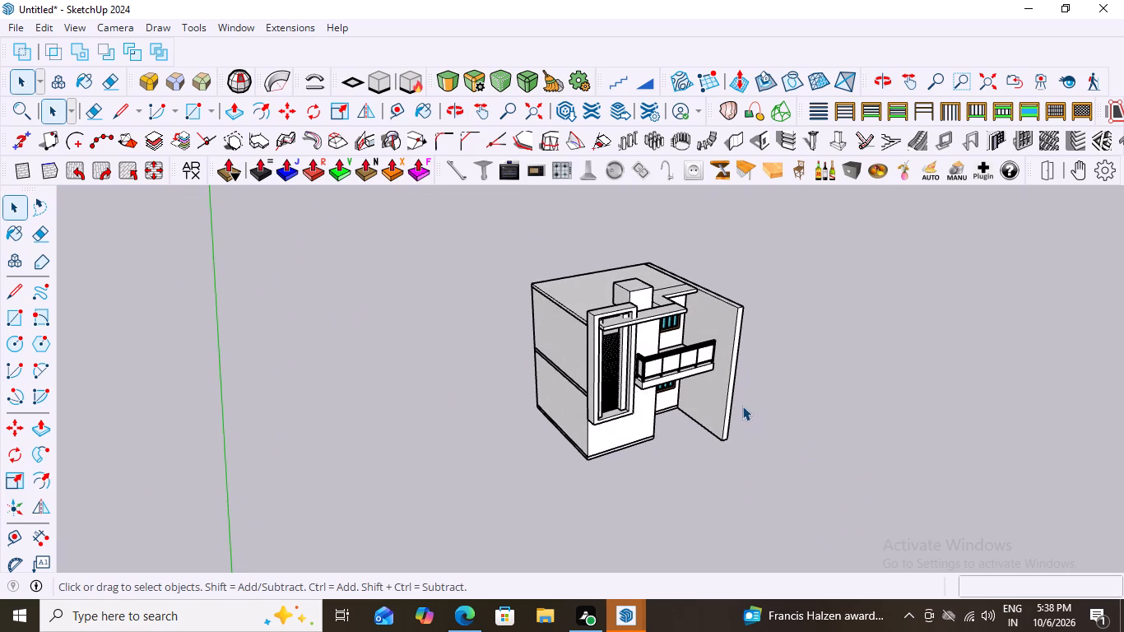
scroll(670, 366, up, 8)
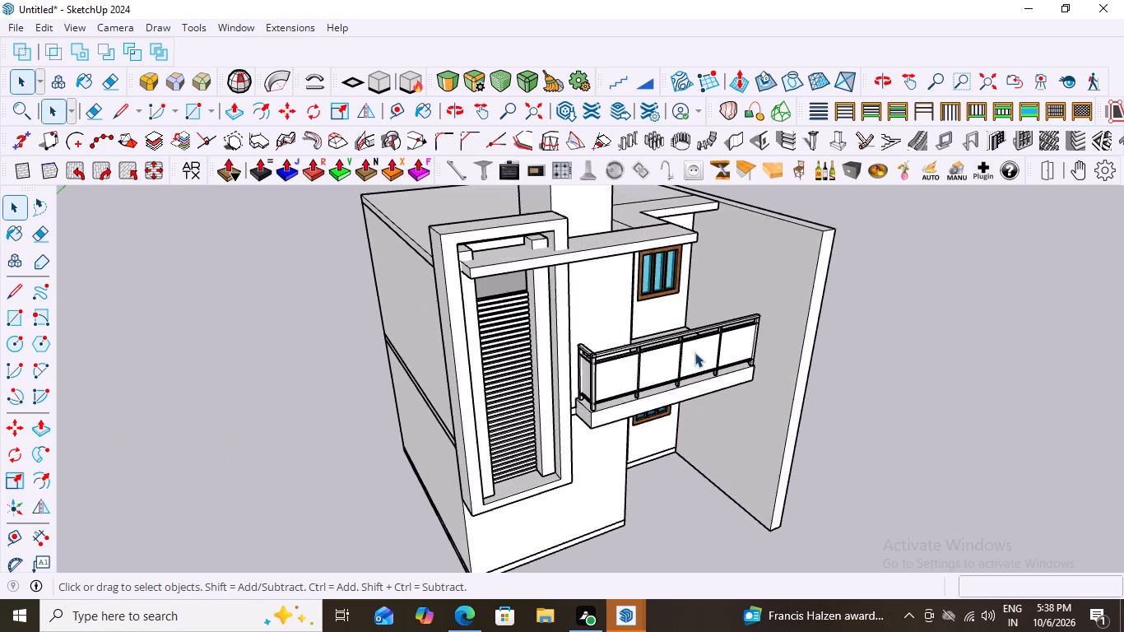
scroll(694, 352, up, 1)
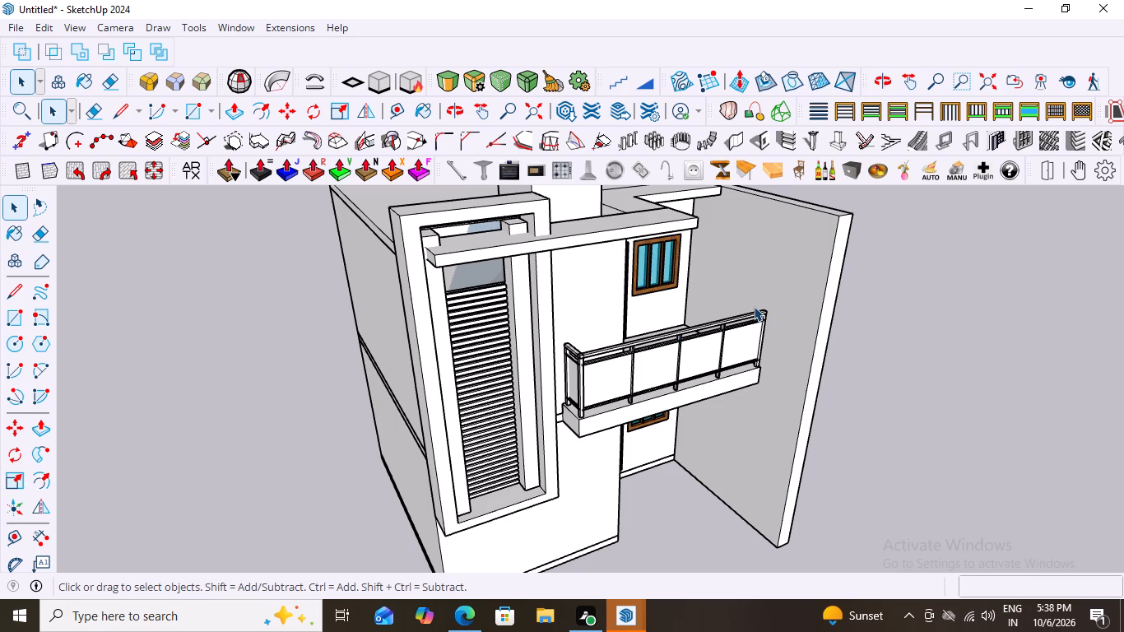
scroll(752, 330, down, 6)
scroll(677, 305, down, 3)
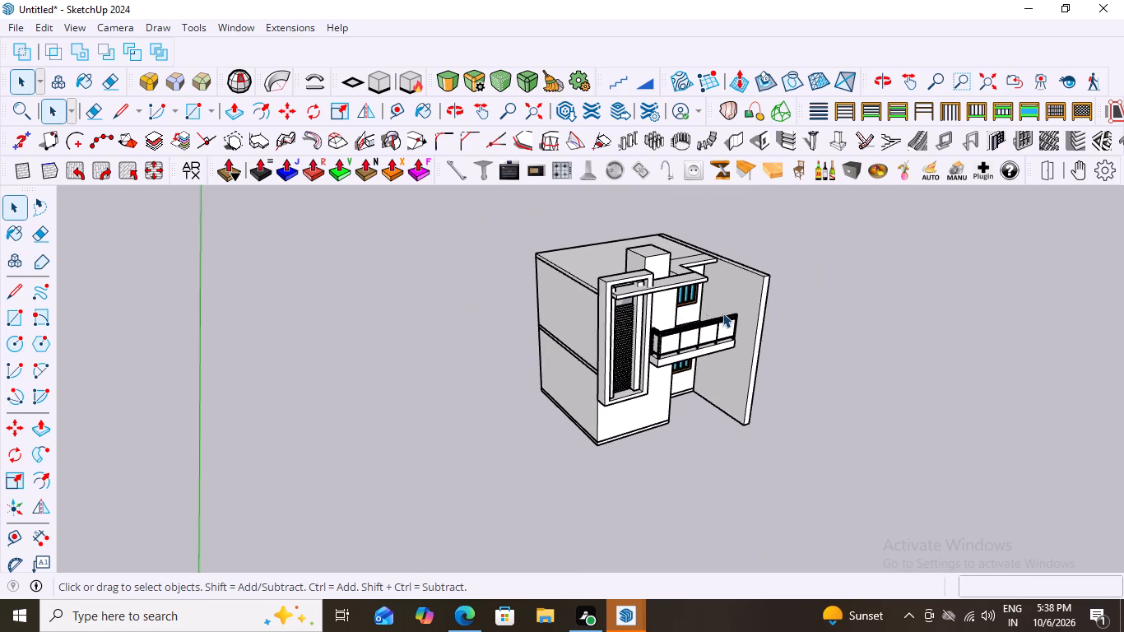
scroll(523, 247, up, 7)
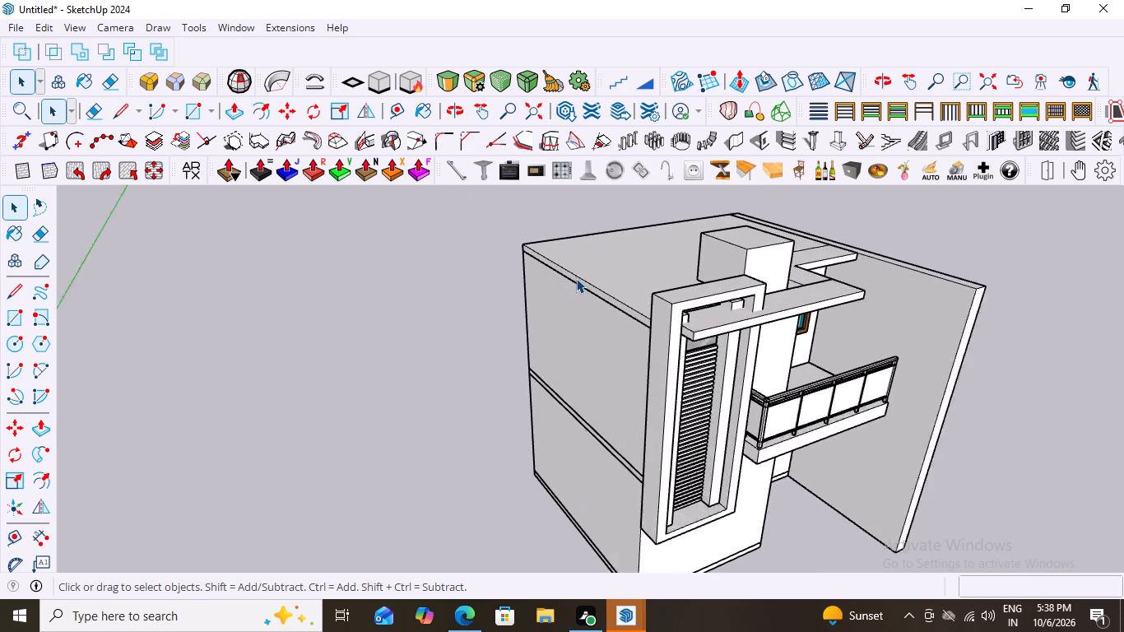
Examine the reference photo's roof and balcony area and compare it with the house model.
scroll(576, 278, up, 3)
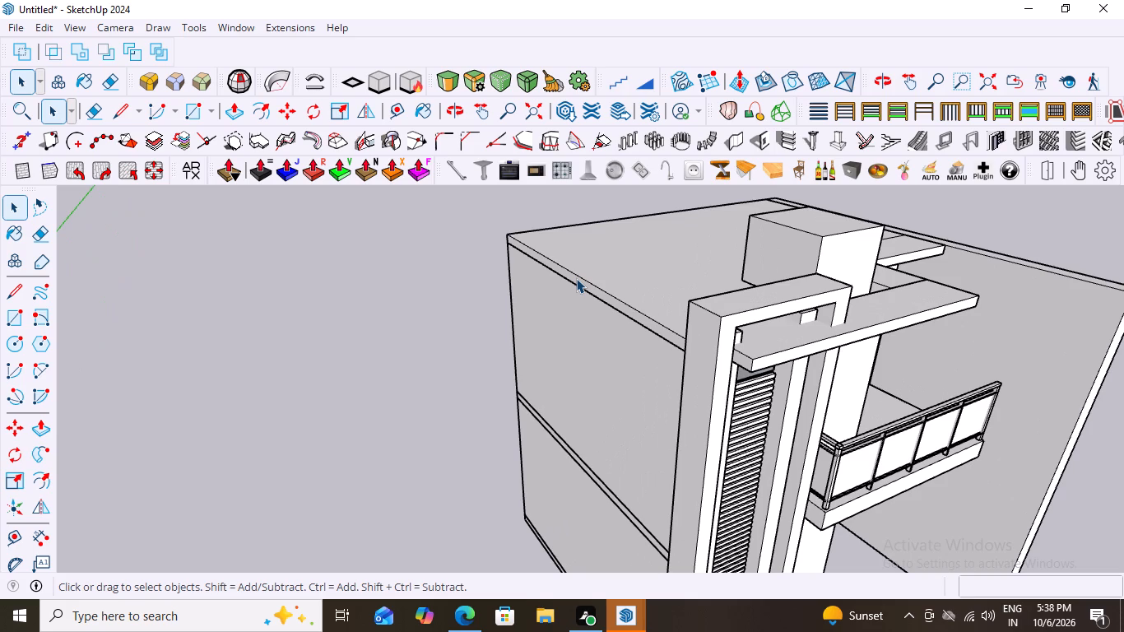
scroll(576, 278, down, 20)
scroll(576, 278, down, 10)
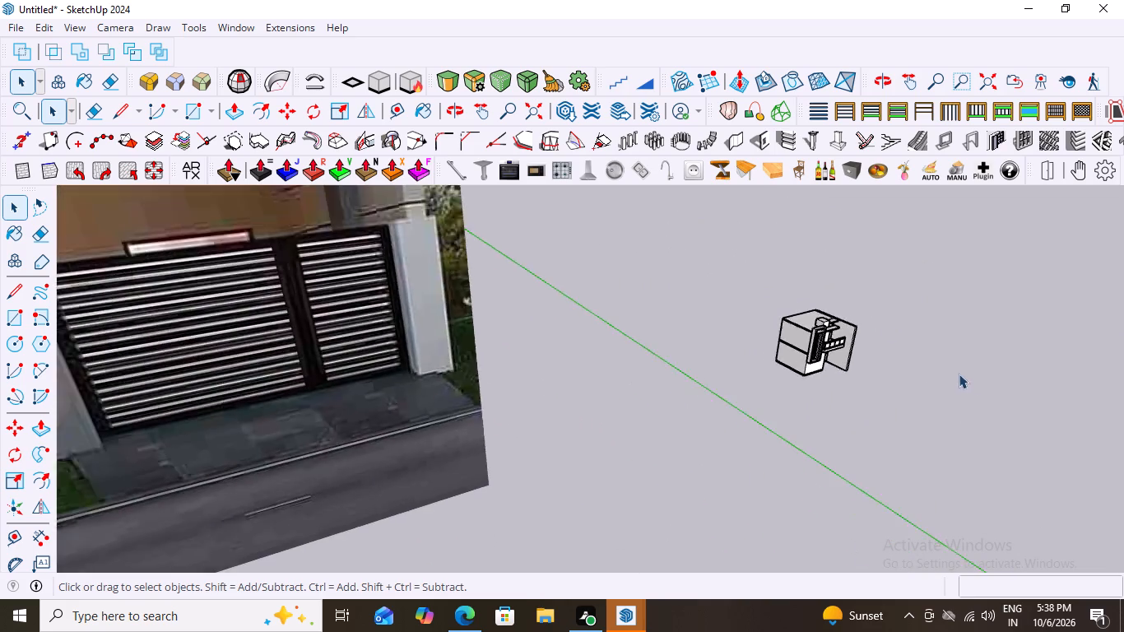
scroll(959, 374, down, 2)
scroll(357, 282, down, 20)
scroll(575, 300, up, 4)
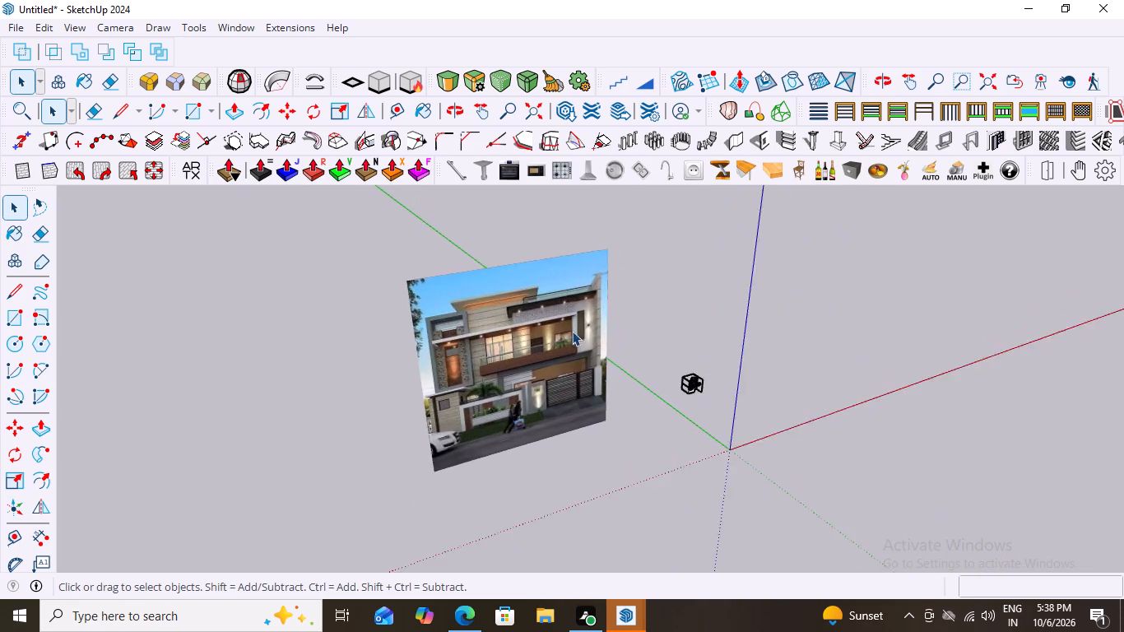
scroll(572, 331, up, 2)
middle_drag(561, 325, 521, 290)
scroll(499, 300, up, 1)
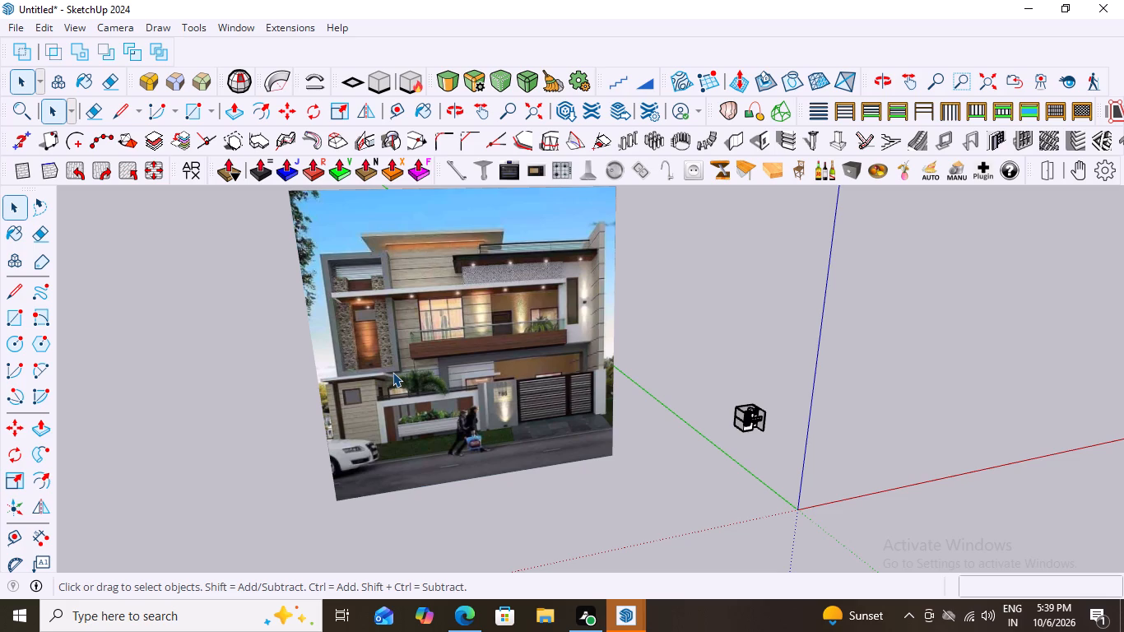
scroll(392, 372, down, 5)
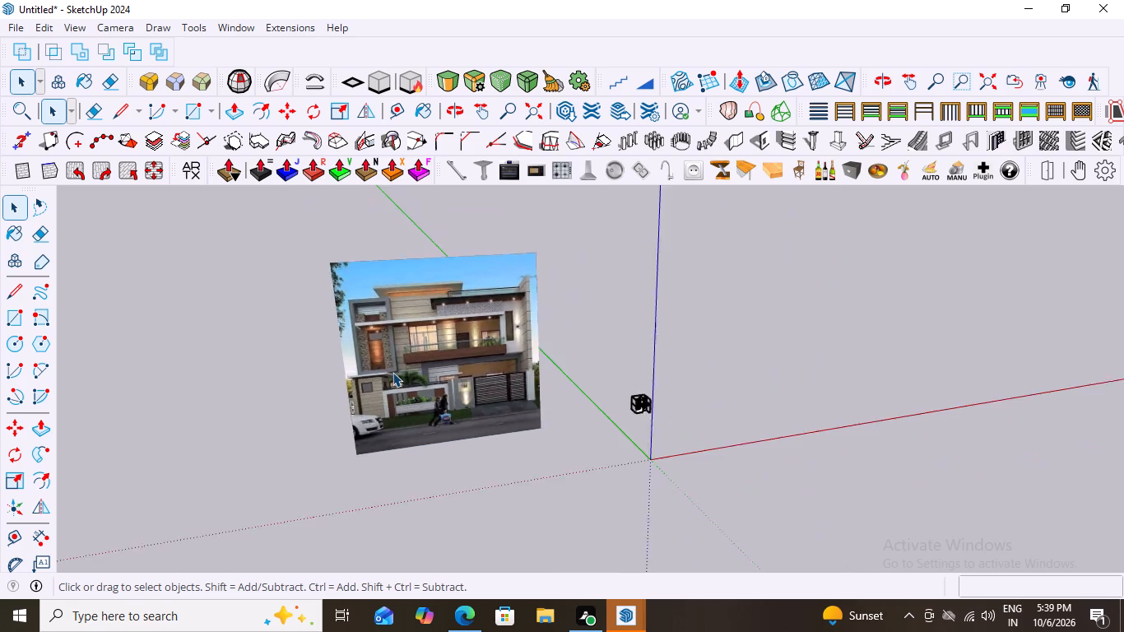
scroll(392, 372, down, 4)
middle_drag(564, 403, 493, 421)
scroll(550, 397, up, 7)
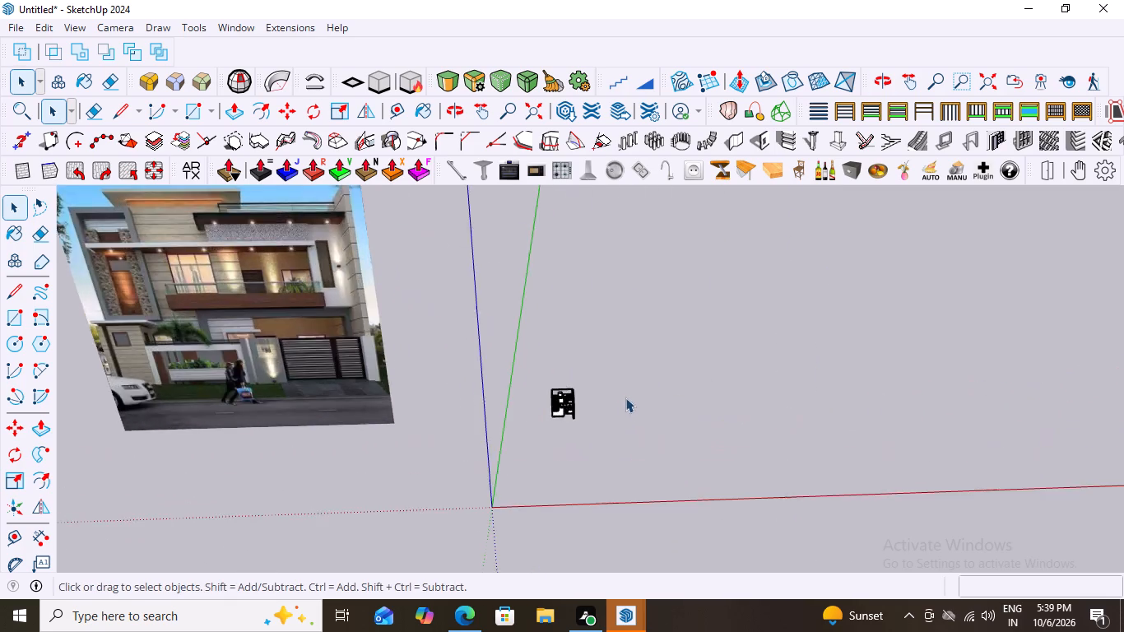
scroll(625, 397, up, 20)
scroll(625, 397, up, 7)
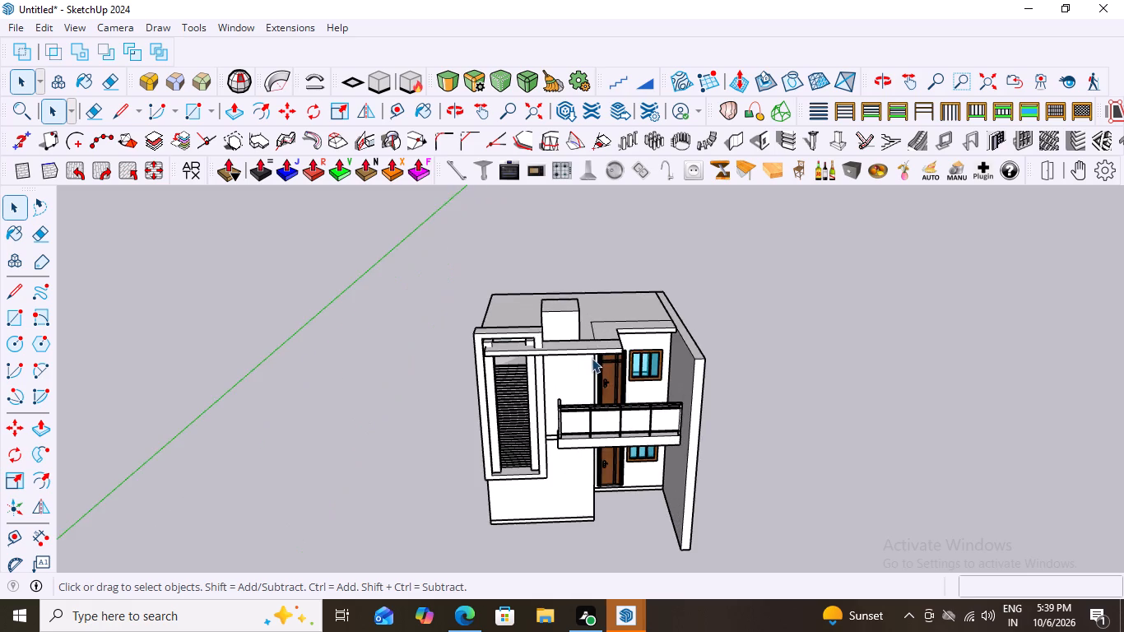
Push/Pull the recessed roof slab face above the upper door and window outward 3' 3", plus 2' 6" to align with the slab's front edge.
middle_click(592, 358)
scroll(603, 303, up, 8)
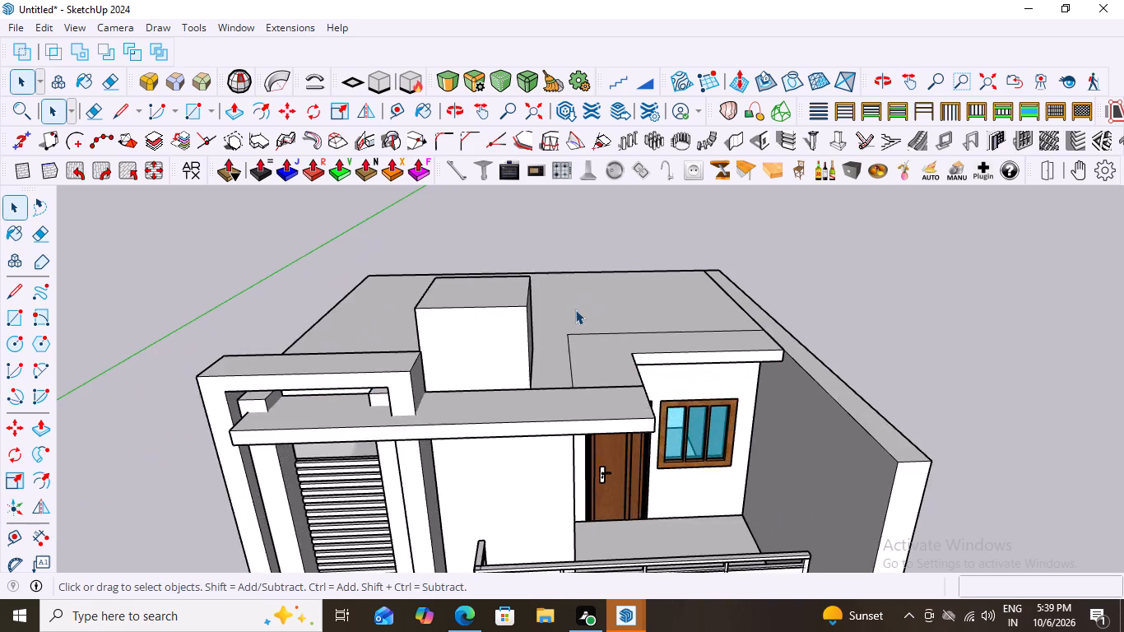
scroll(575, 309, down, 5)
scroll(625, 336, up, 7)
click(623, 340)
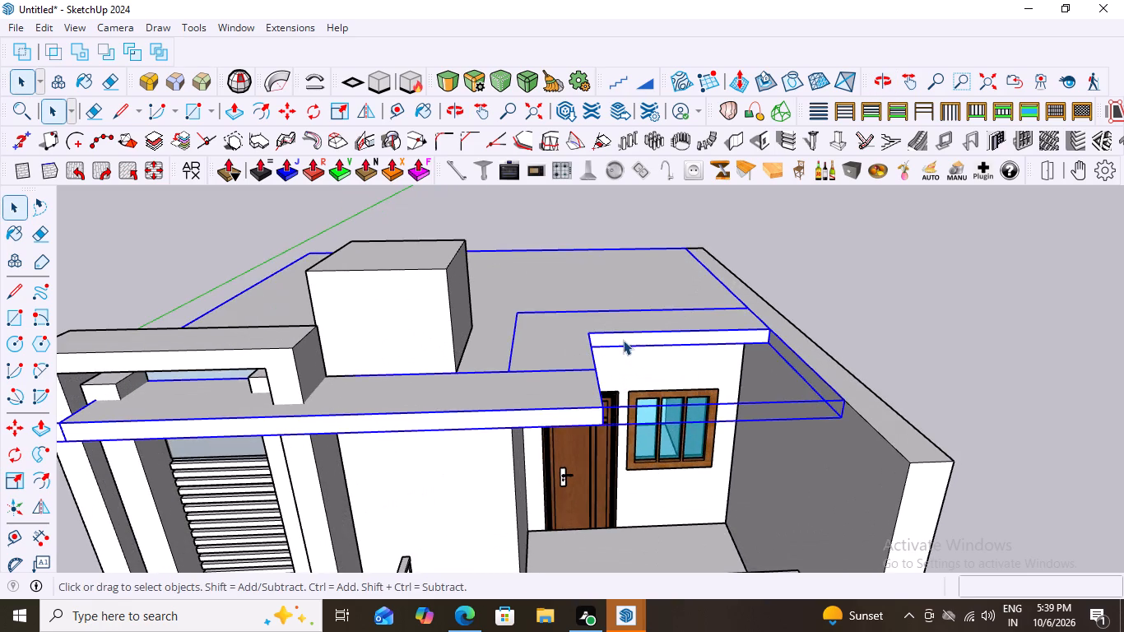
double_click(625, 337)
click(625, 337)
double_click(625, 337)
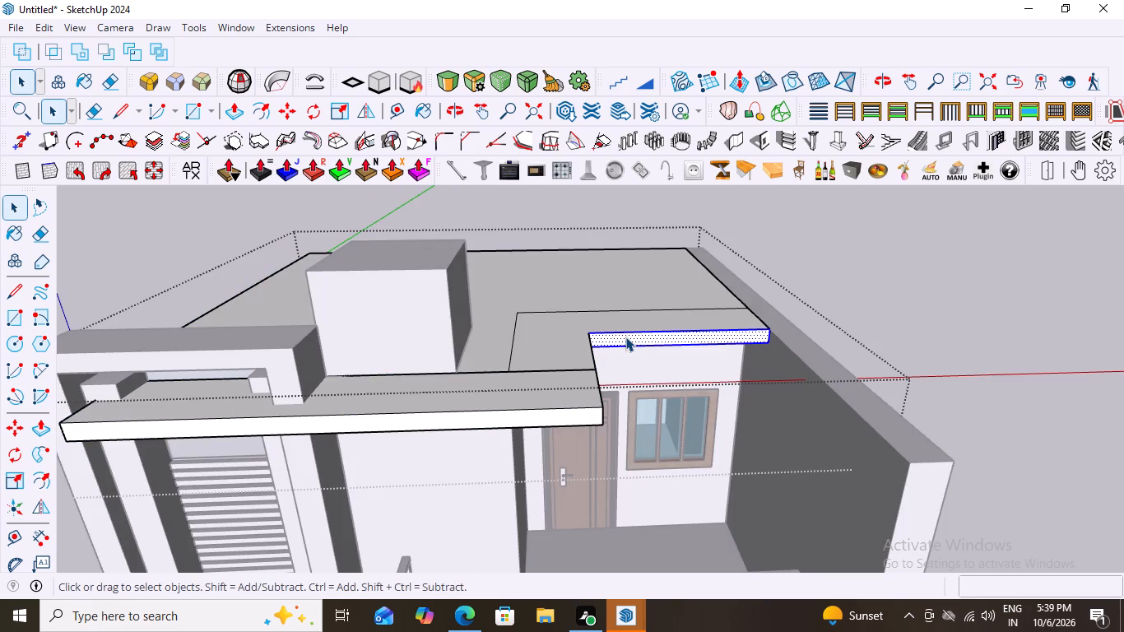
click(625, 337)
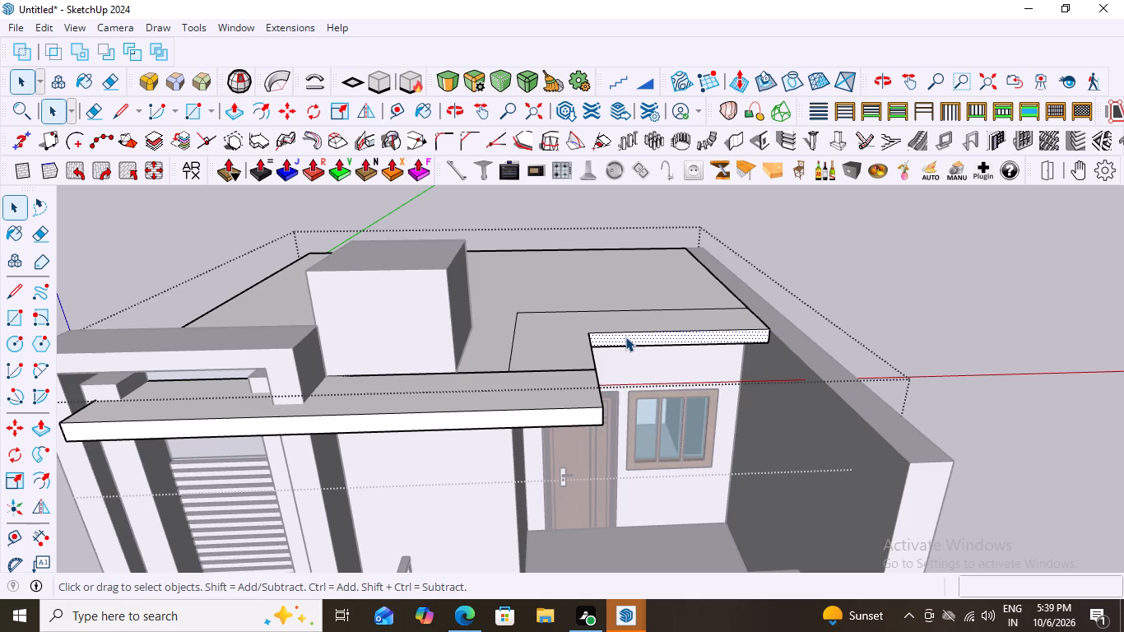
key(p)
click(637, 332)
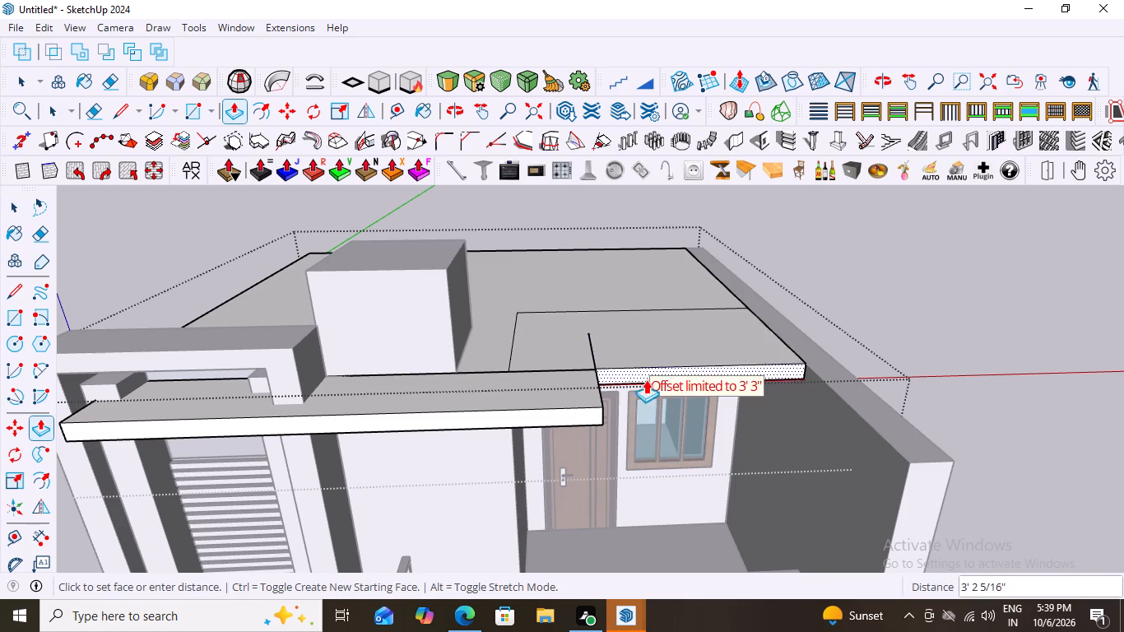
scroll(606, 421, up, 3)
middle_drag(612, 411, 566, 380)
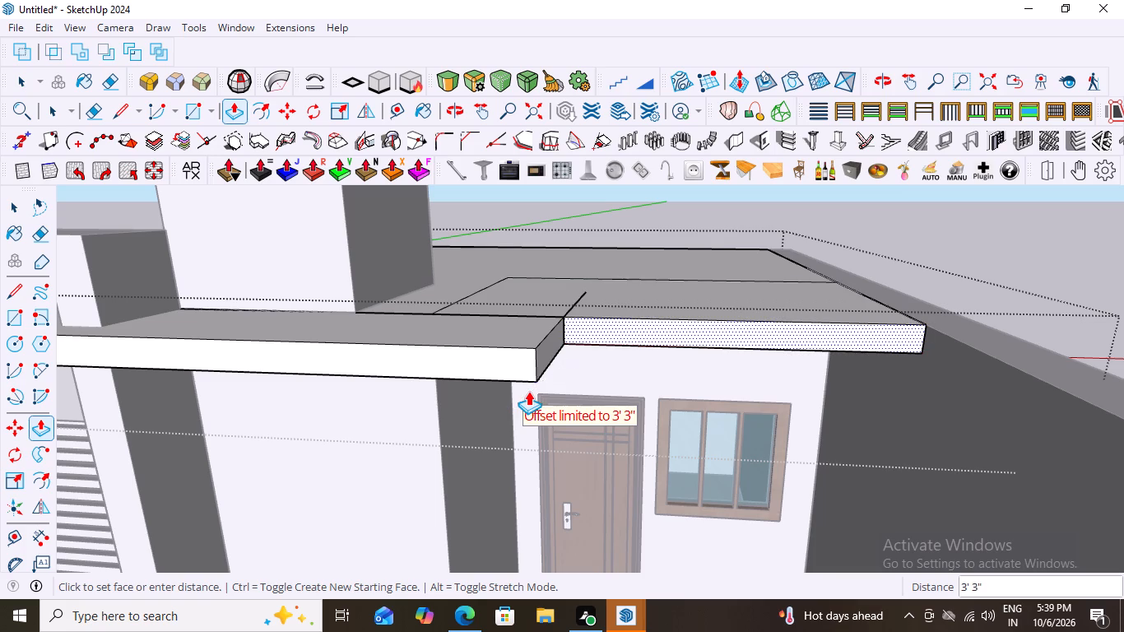
click(533, 385)
scroll(671, 363, down, 2)
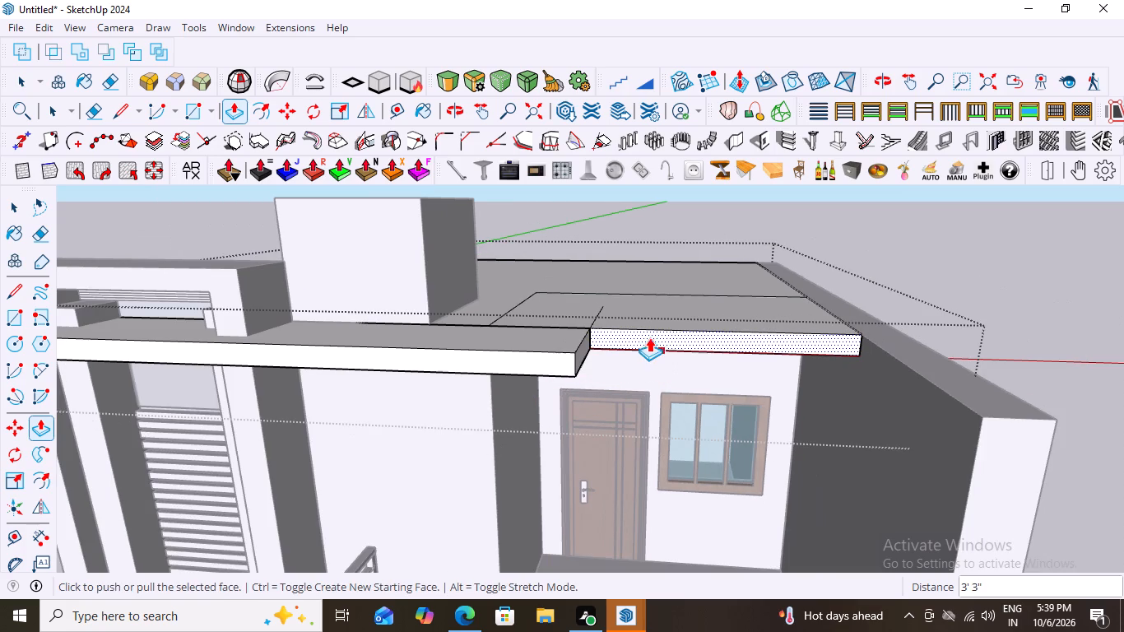
click(649, 336)
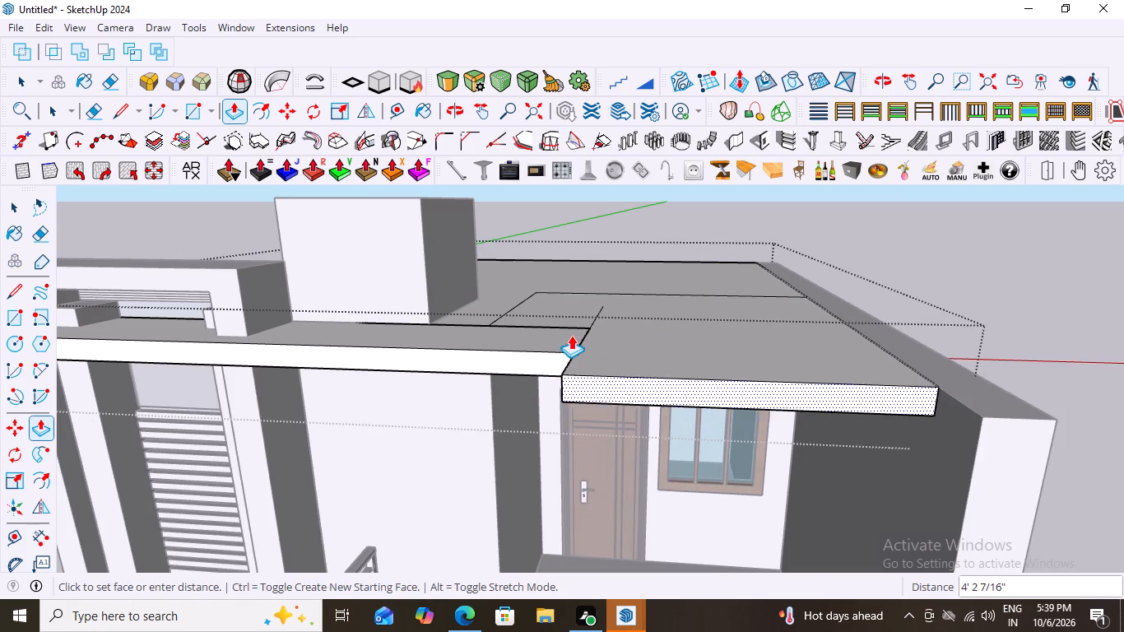
click(581, 350)
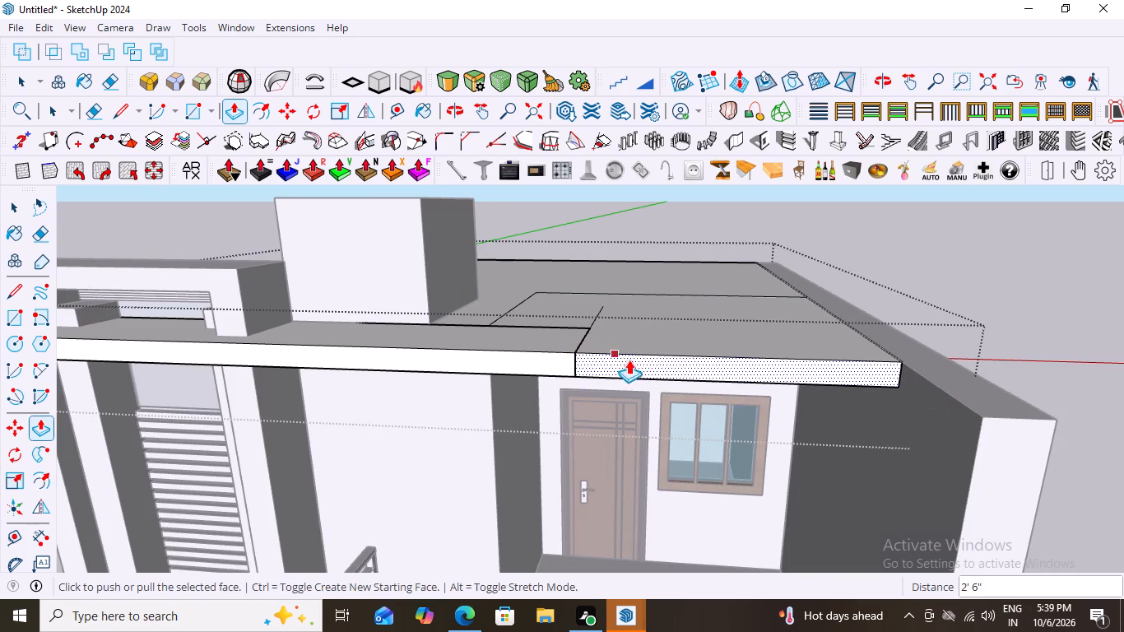
scroll(639, 345, down, 10)
key(space)
click(958, 336)
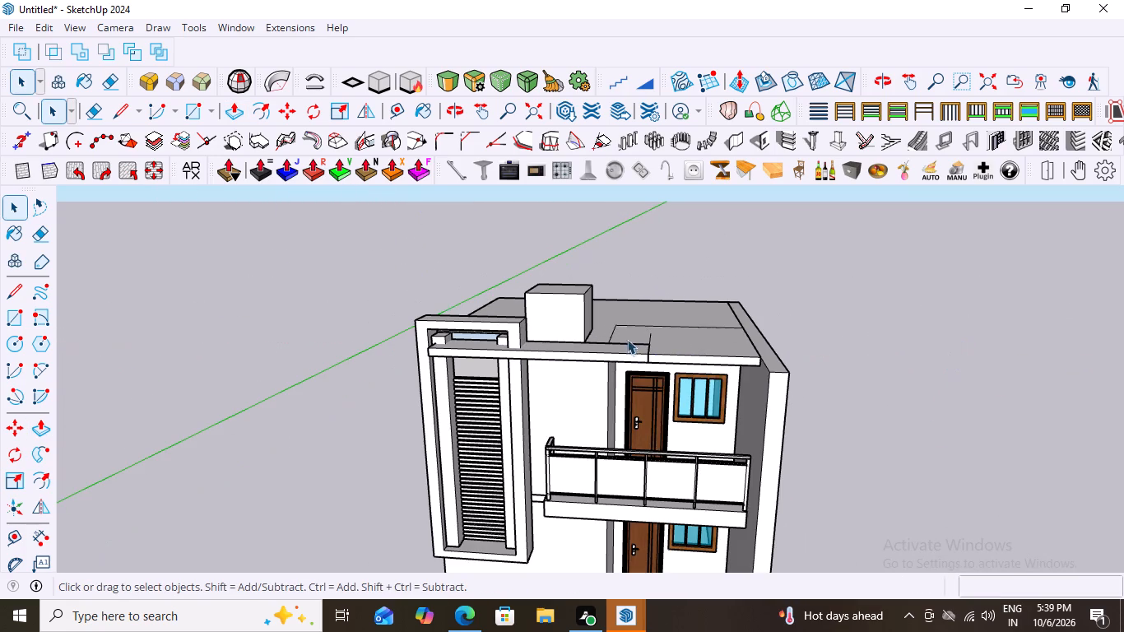
Delete the short stray edge on top of the roof slab, behind the inner corner of the front strip.
middle_drag(636, 326, 691, 454)
scroll(691, 454, up, 1)
scroll(656, 371, up, 3)
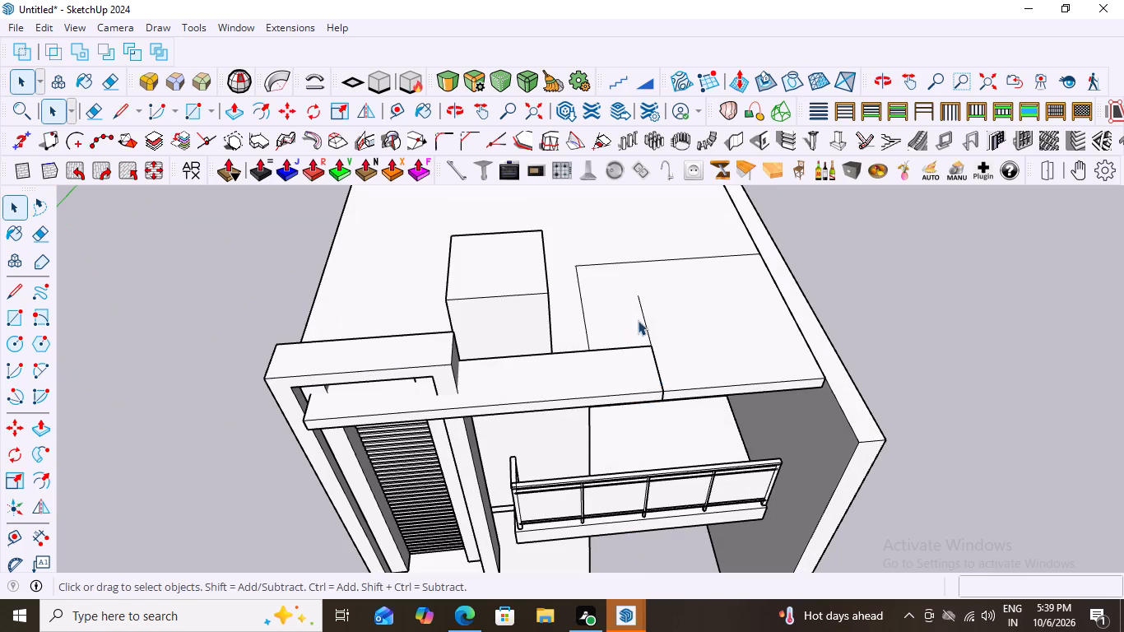
click(643, 318)
double_click(643, 318)
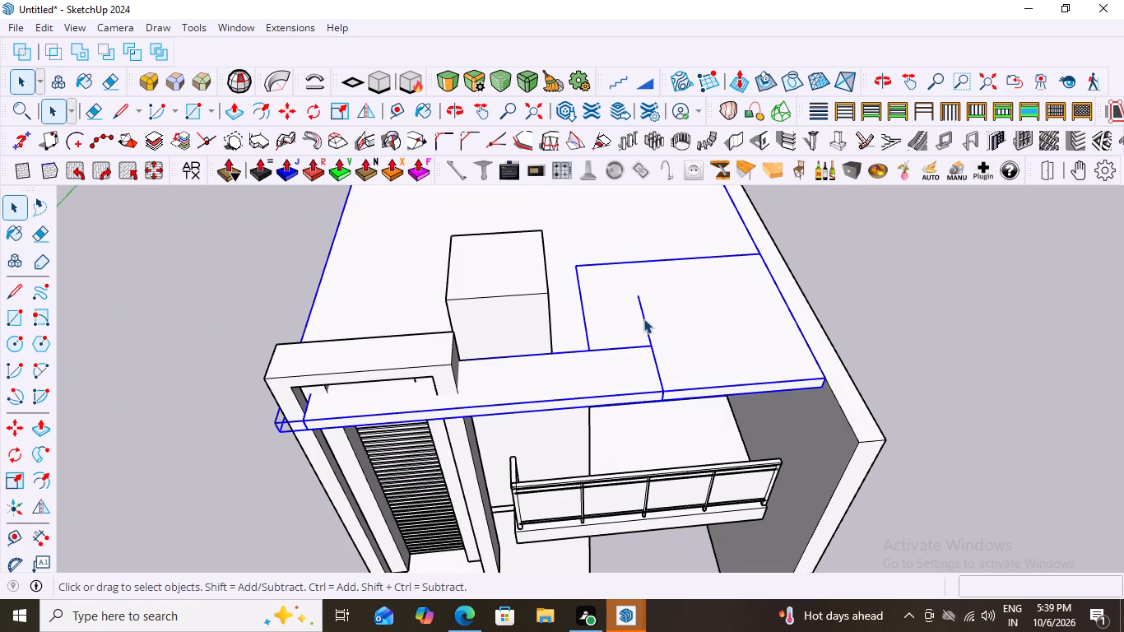
click(643, 318)
key(Delete)
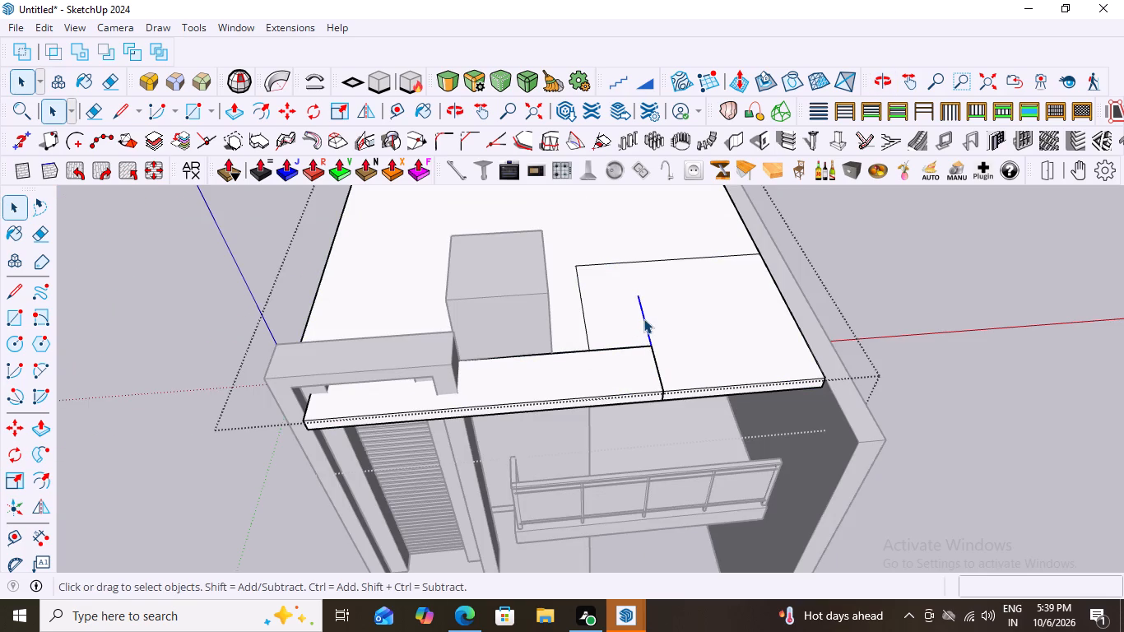
Delete the two leftover edges forming an L-shaped outline on top of the roof slab.
scroll(616, 351, down, 5)
middle_drag(651, 372, 622, 255)
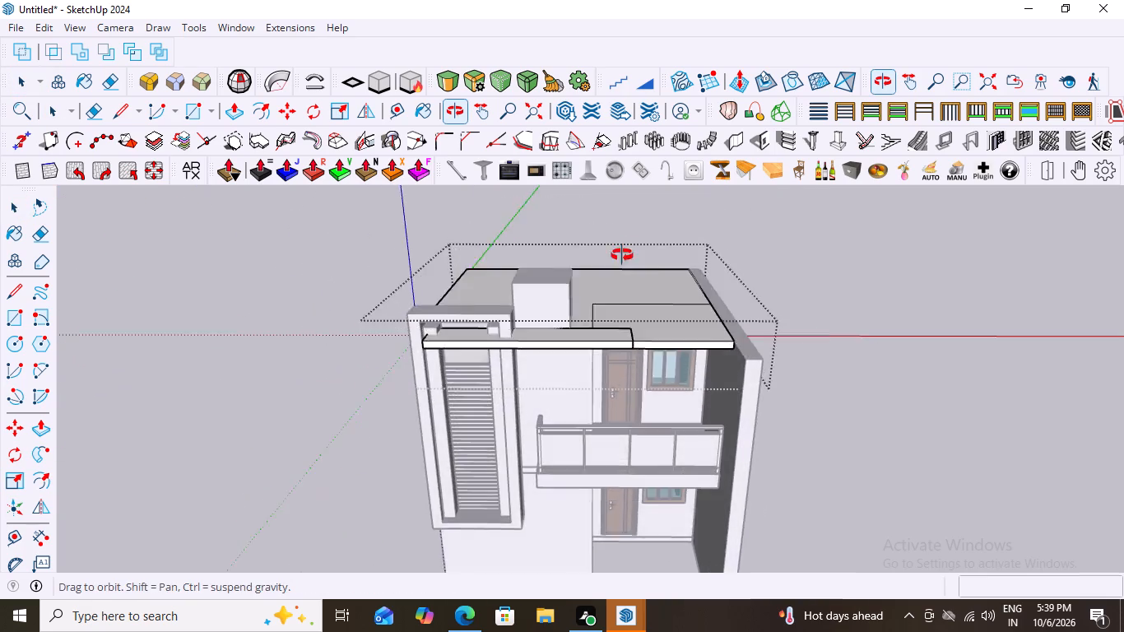
middle_drag(622, 255, 629, 240)
scroll(643, 328, up, 5)
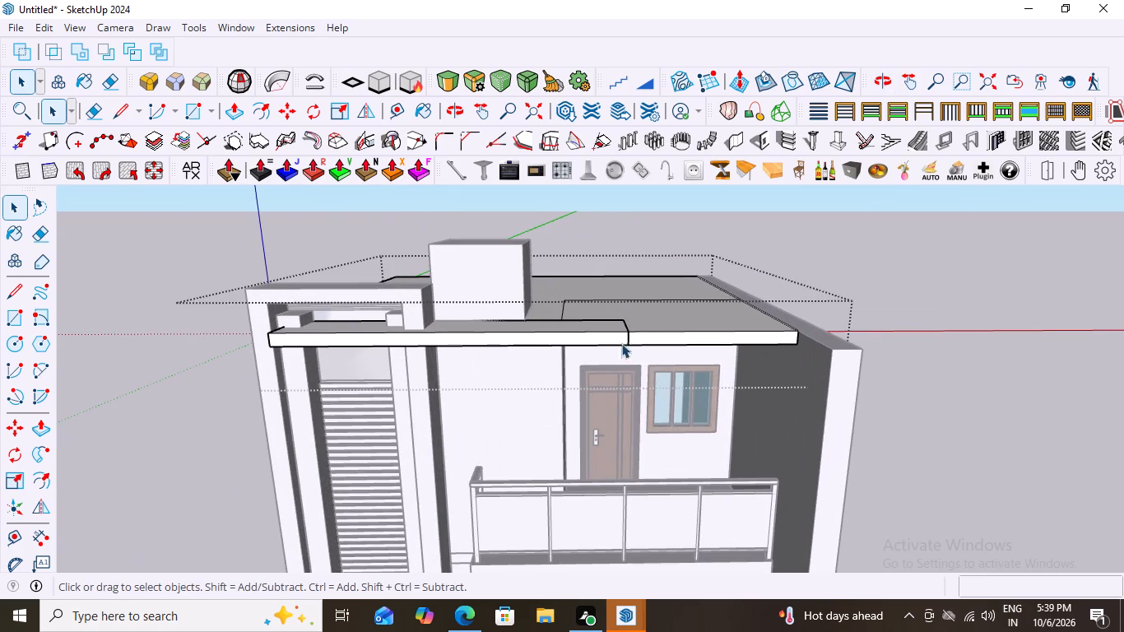
middle_click(627, 437)
middle_drag(653, 284, 669, 440)
scroll(592, 329, up, 2)
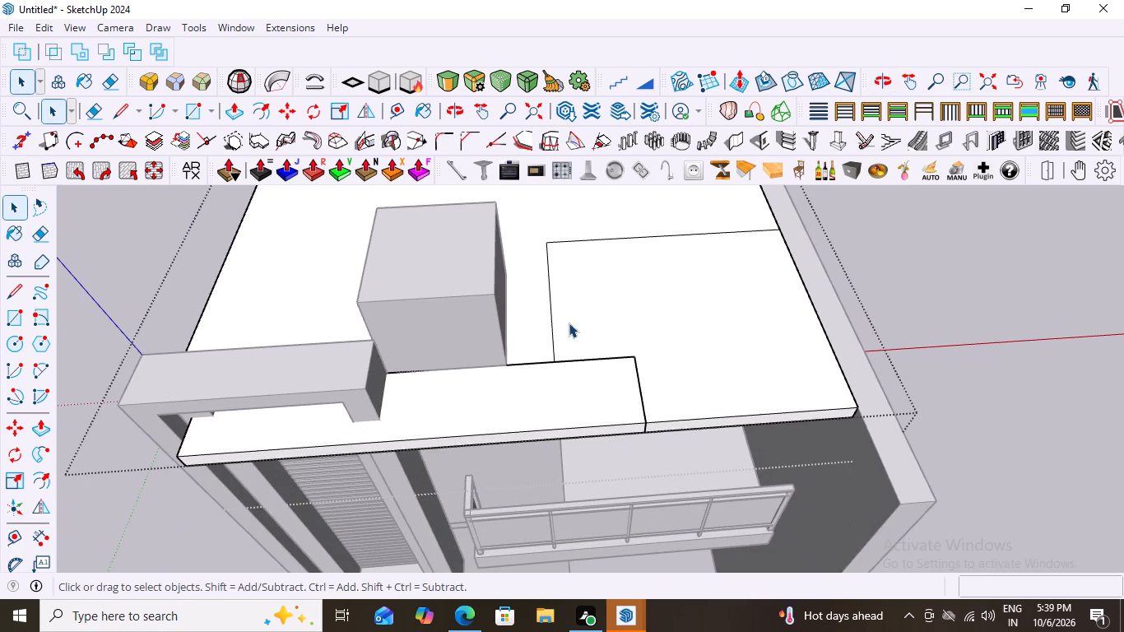
click(551, 321)
key(Delete)
scroll(542, 340, down, 5)
click(607, 272)
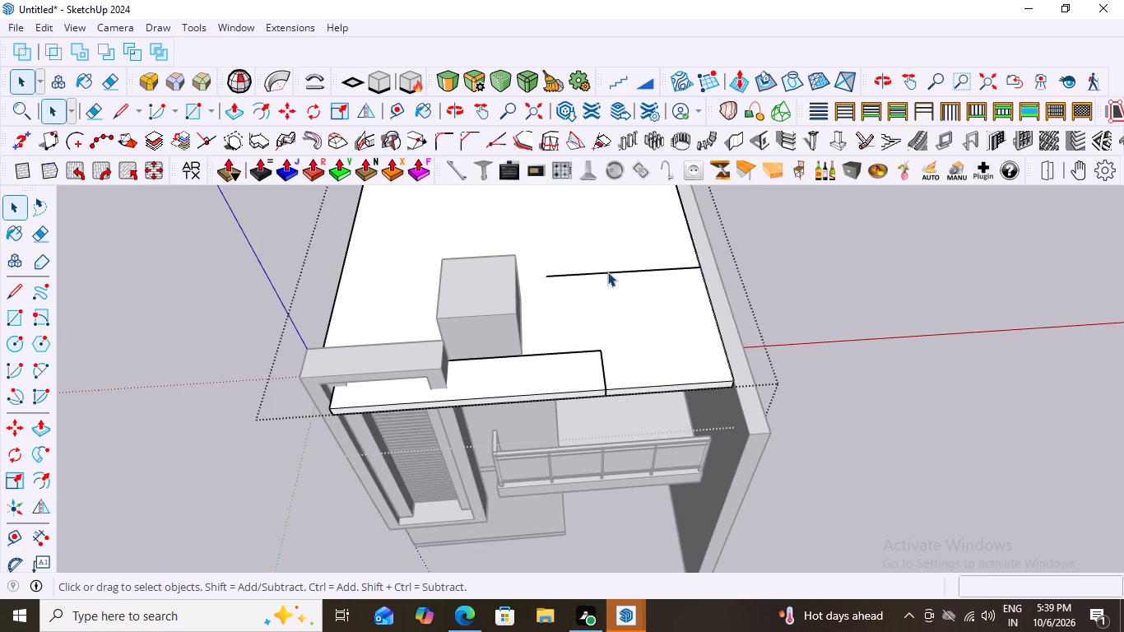
key(Delete)
scroll(573, 289, down, 6)
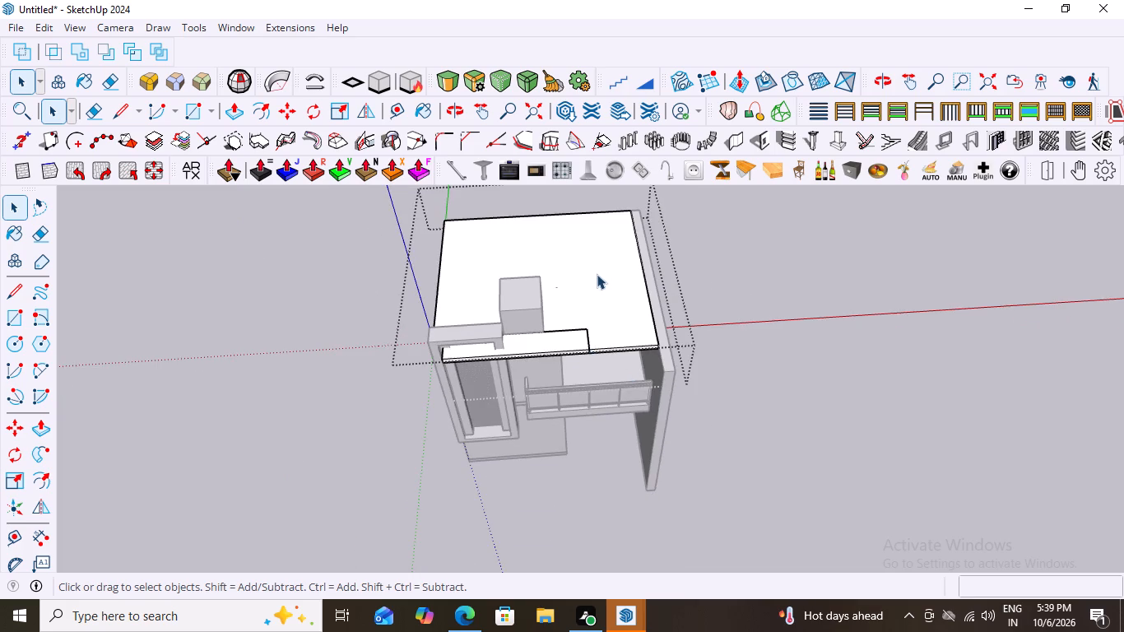
scroll(596, 256, down, 2)
click(721, 258)
Delete the short stray edge on the roof slab's underside above the balcony.
middle_drag(581, 353, 578, 351)
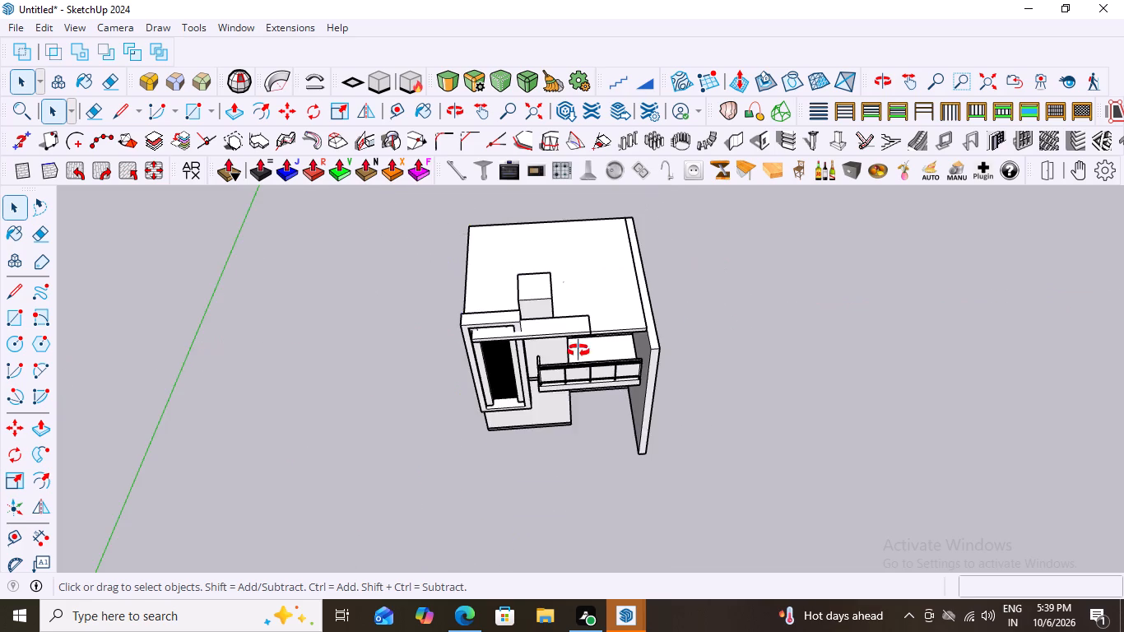
middle_drag(578, 351, 587, 152)
middle_drag(619, 324, 598, 253)
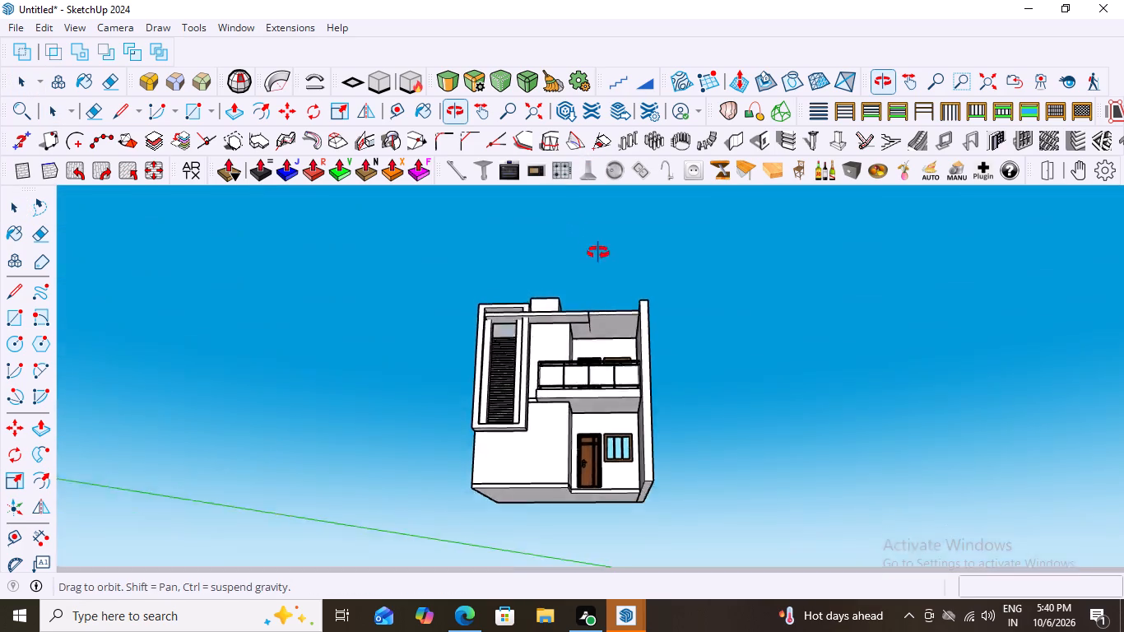
middle_drag(598, 253, 596, 199)
scroll(588, 328, up, 9)
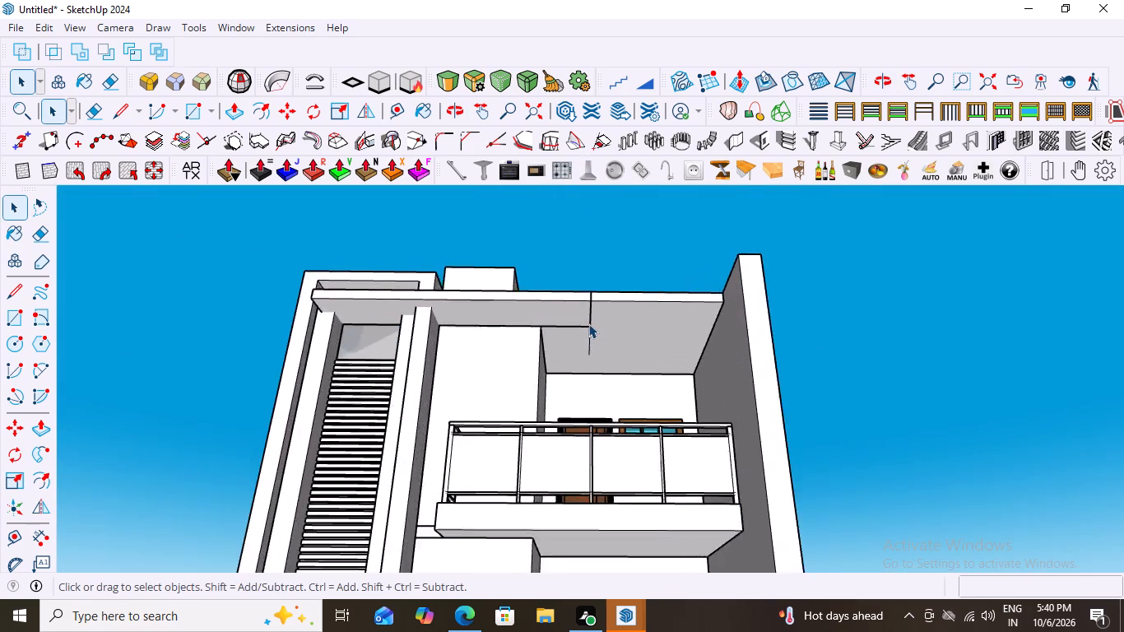
scroll(588, 323, up, 4)
click(591, 351)
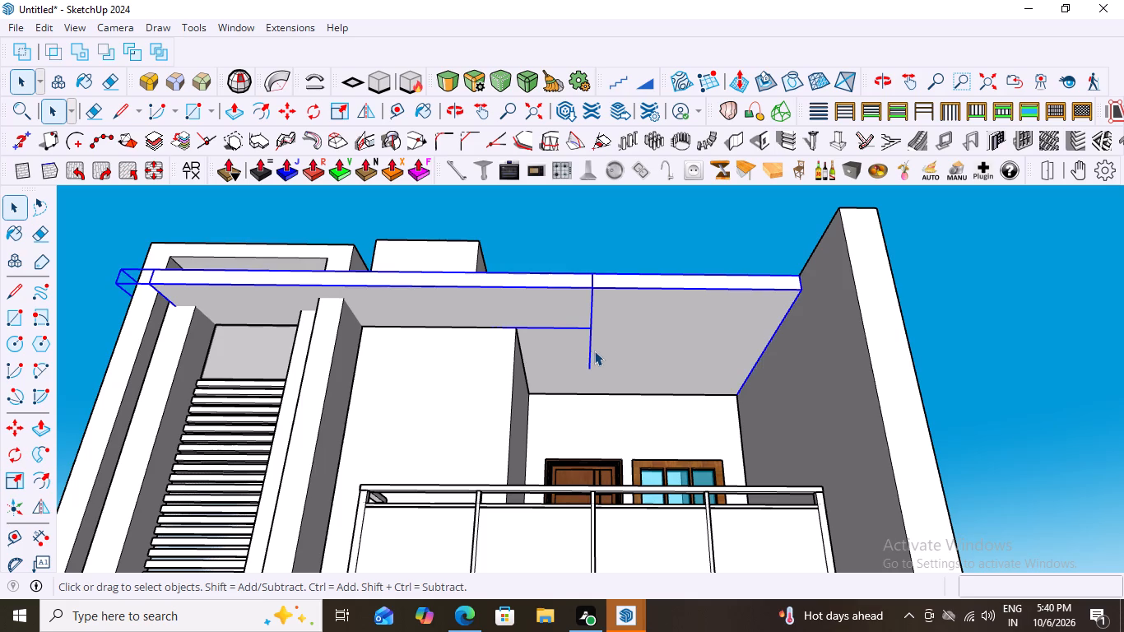
click(588, 350)
double_click(589, 351)
click(589, 351)
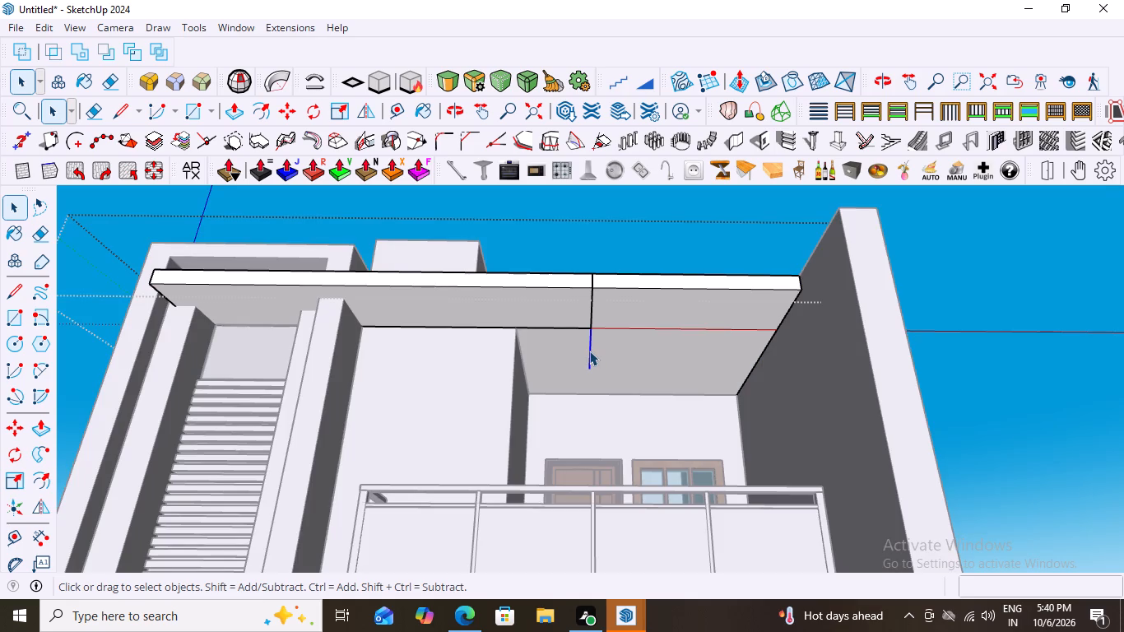
key(Delete)
scroll(555, 338, down, 9)
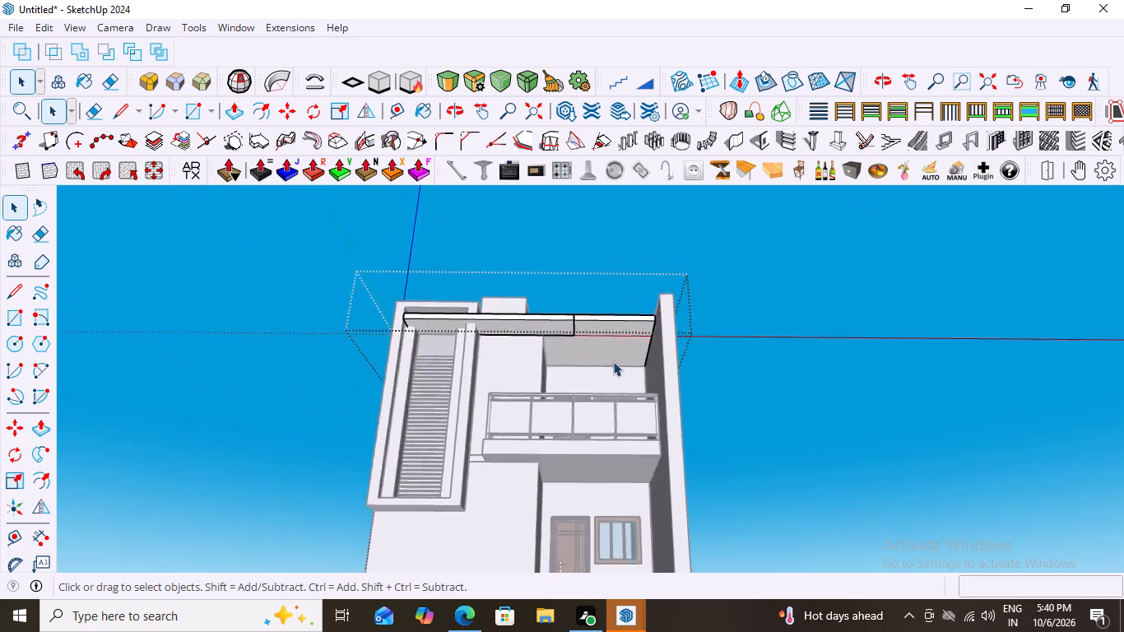
scroll(613, 361, down, 10)
scroll(658, 416, down, 2)
middle_drag(690, 327, 690, 378)
middle_drag(682, 509, 666, 568)
middle_drag(644, 277, 667, 481)
click(711, 309)
Examine the extended roof slab above the balcony from the front and at an angle.
scroll(596, 382, up, 4)
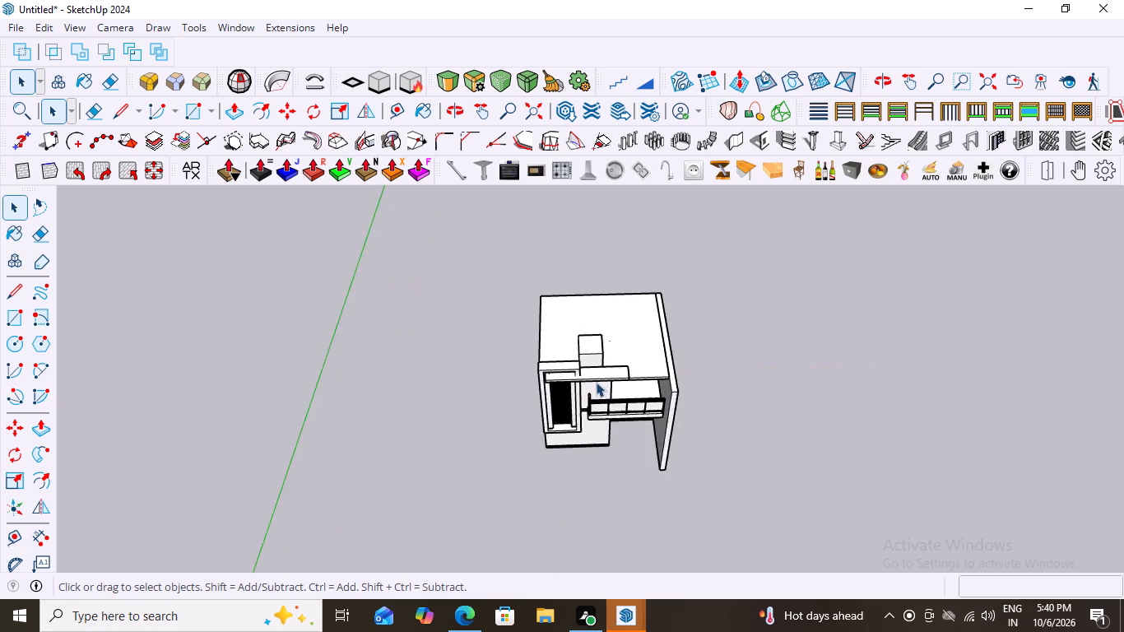
scroll(596, 382, up, 13)
middle_drag(634, 365, 630, 247)
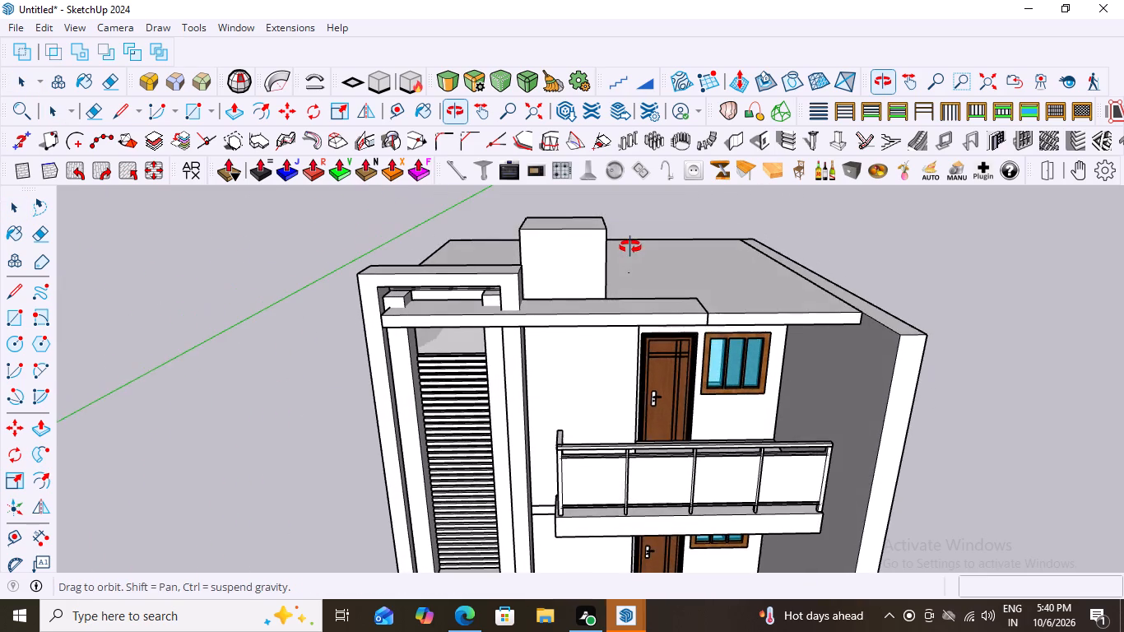
middle_drag(630, 247, 628, 225)
scroll(671, 284, up, 2)
middle_drag(671, 284, 527, 304)
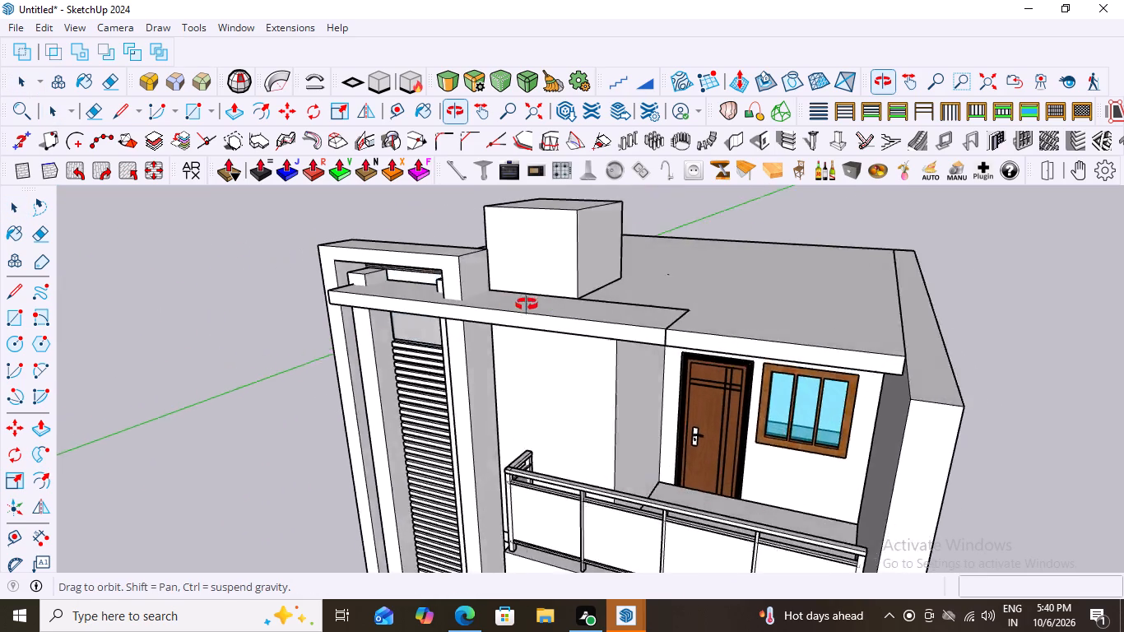
Examine the whole house from the front, checking the roof slab, rooftop box and balcony.
middle_drag(527, 304, 662, 299)
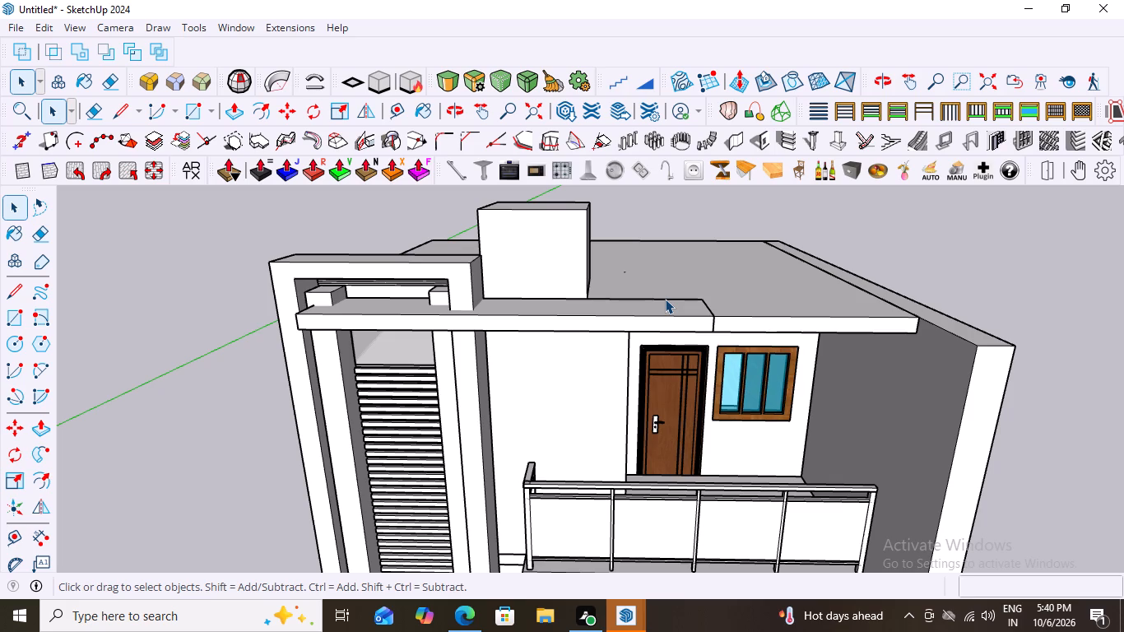
scroll(643, 318, down, 9)
middle_drag(615, 337, 619, 309)
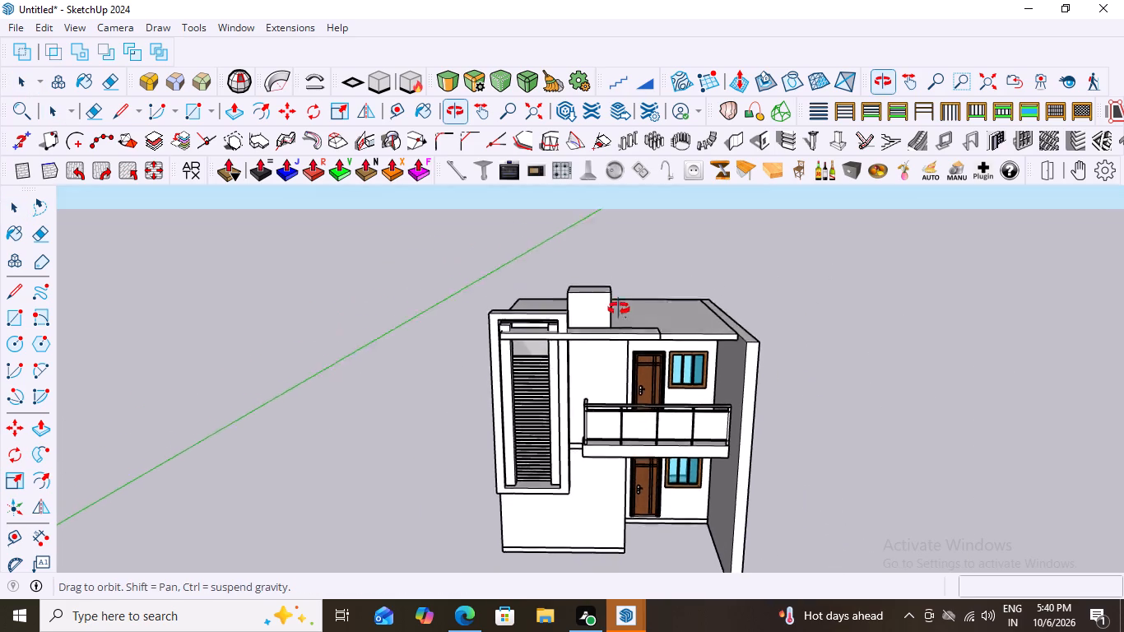
middle_drag(619, 309, 622, 316)
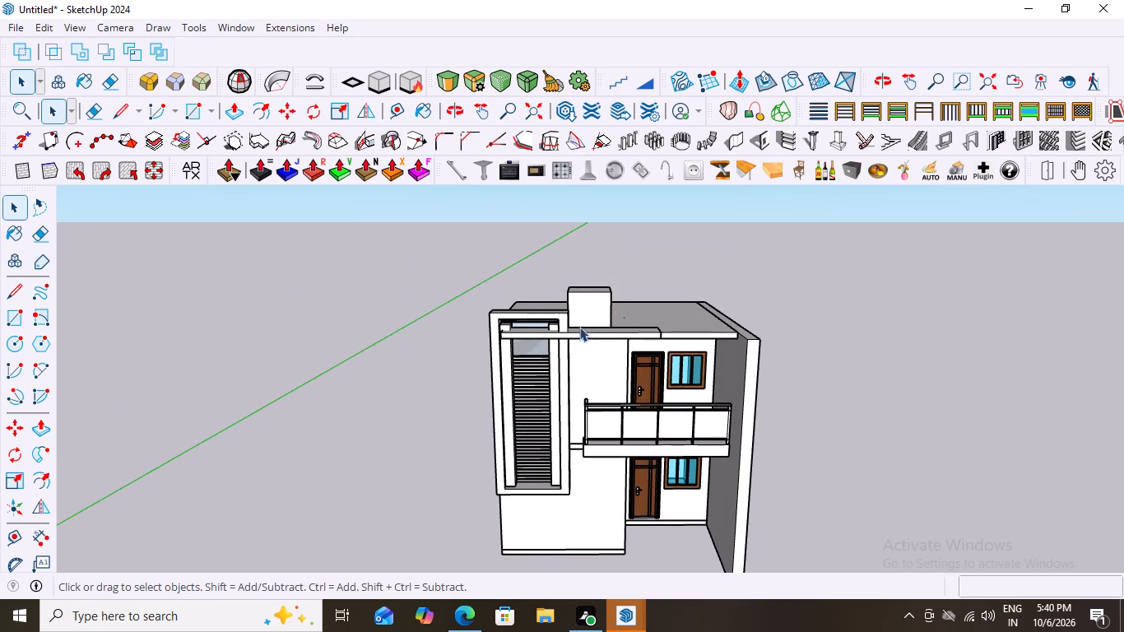
scroll(582, 304, up, 3)
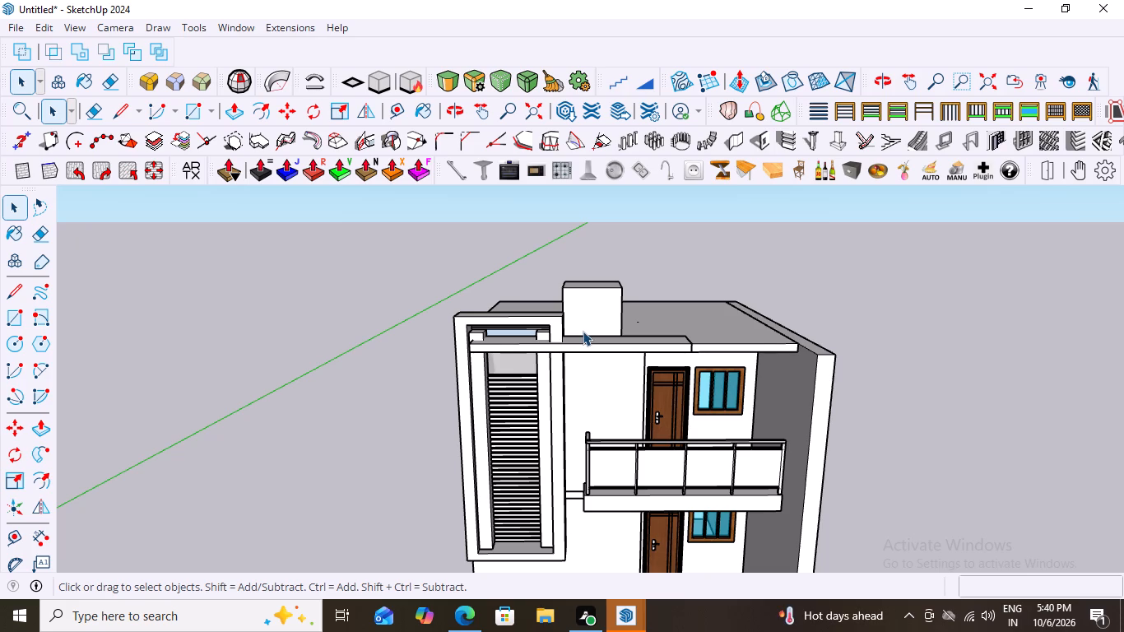
scroll(589, 355, down, 2)
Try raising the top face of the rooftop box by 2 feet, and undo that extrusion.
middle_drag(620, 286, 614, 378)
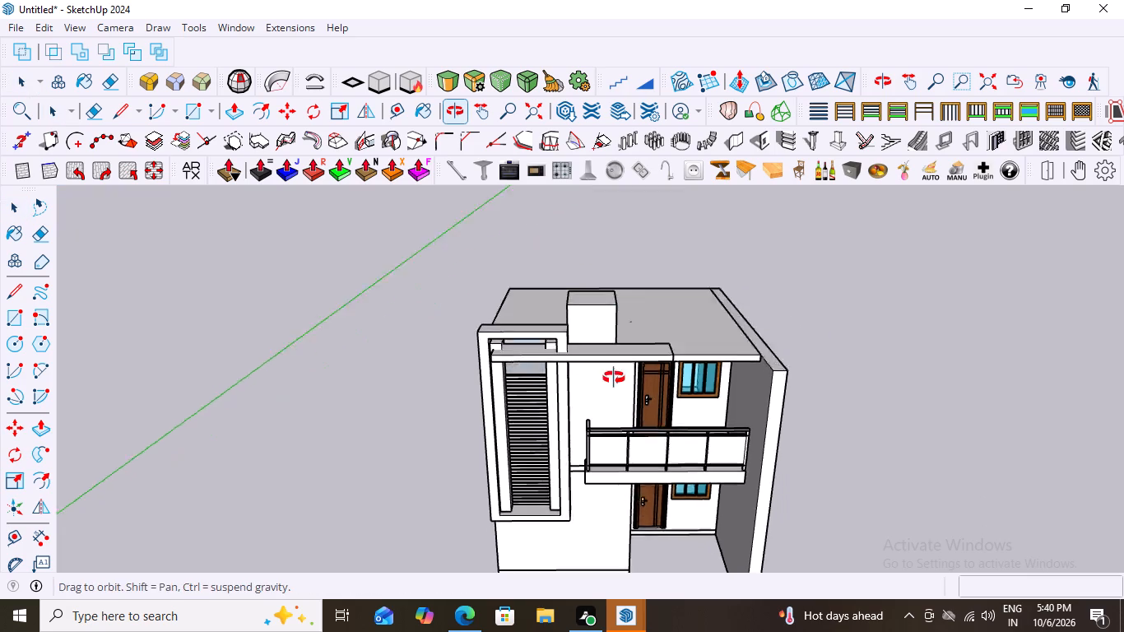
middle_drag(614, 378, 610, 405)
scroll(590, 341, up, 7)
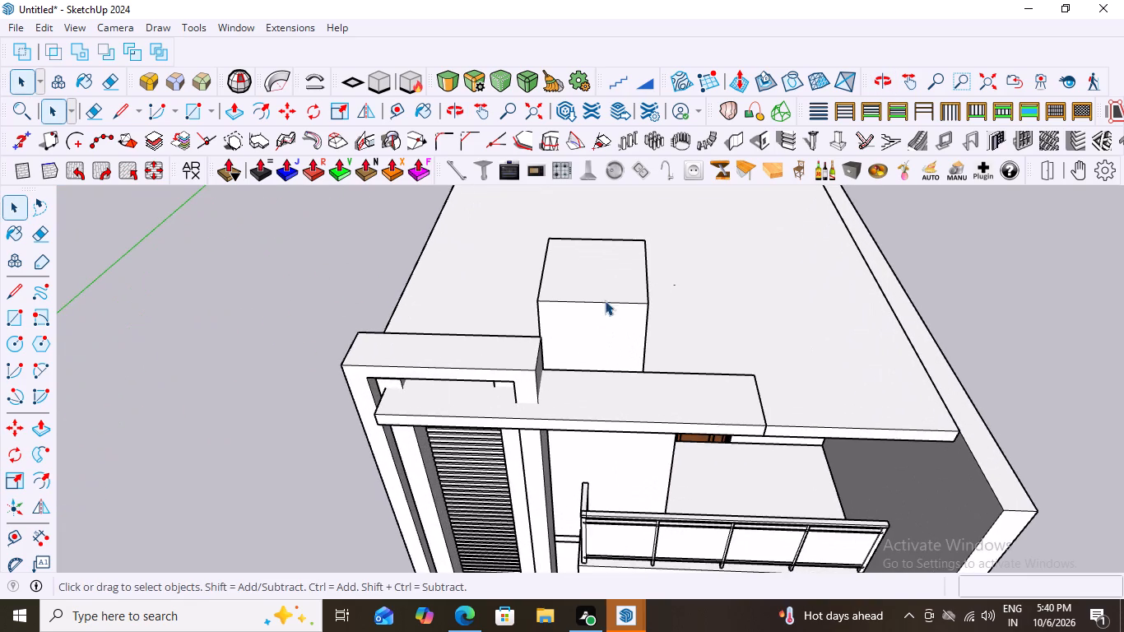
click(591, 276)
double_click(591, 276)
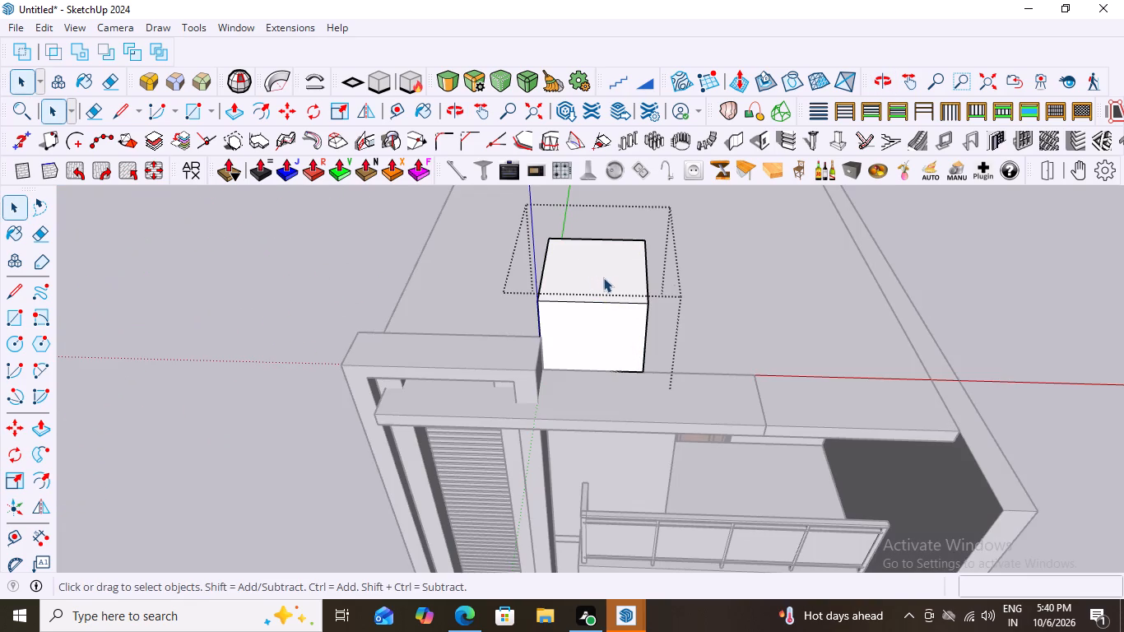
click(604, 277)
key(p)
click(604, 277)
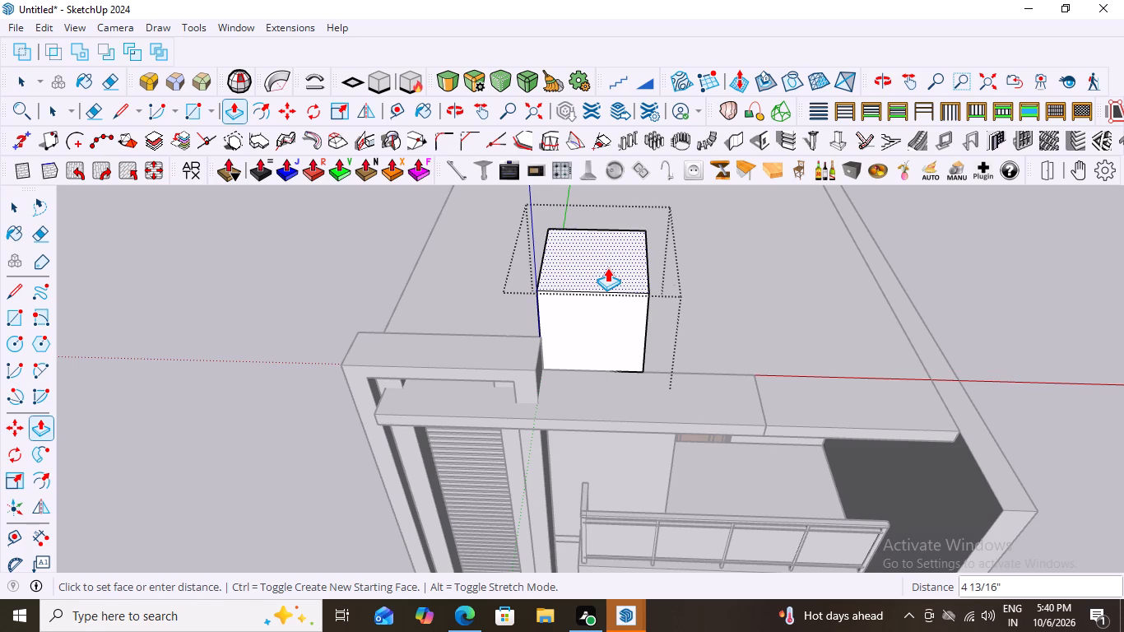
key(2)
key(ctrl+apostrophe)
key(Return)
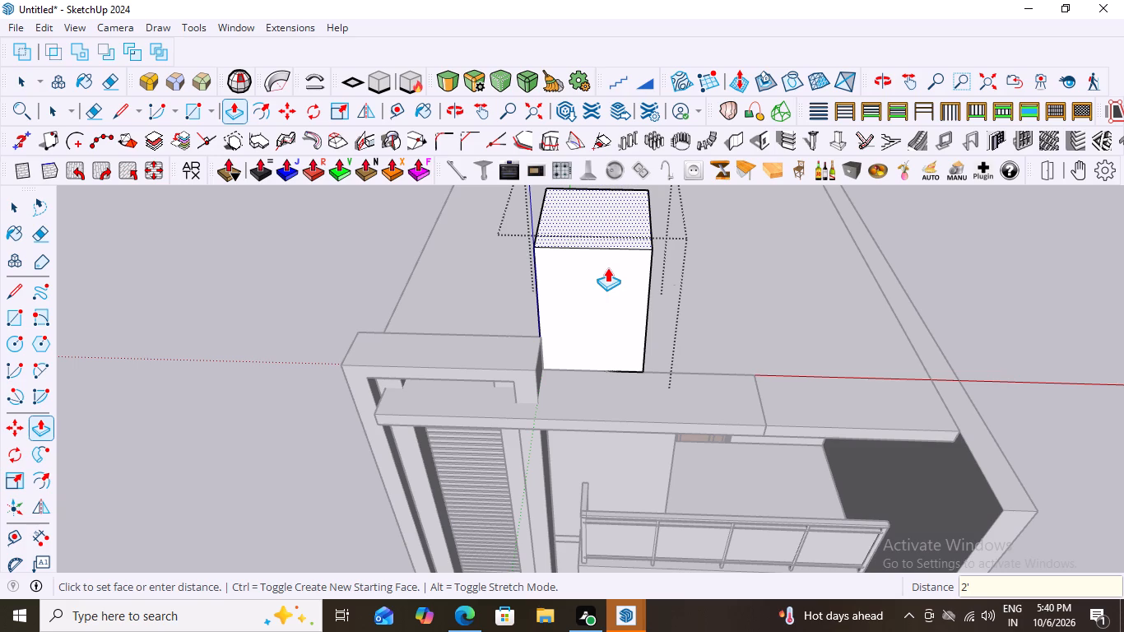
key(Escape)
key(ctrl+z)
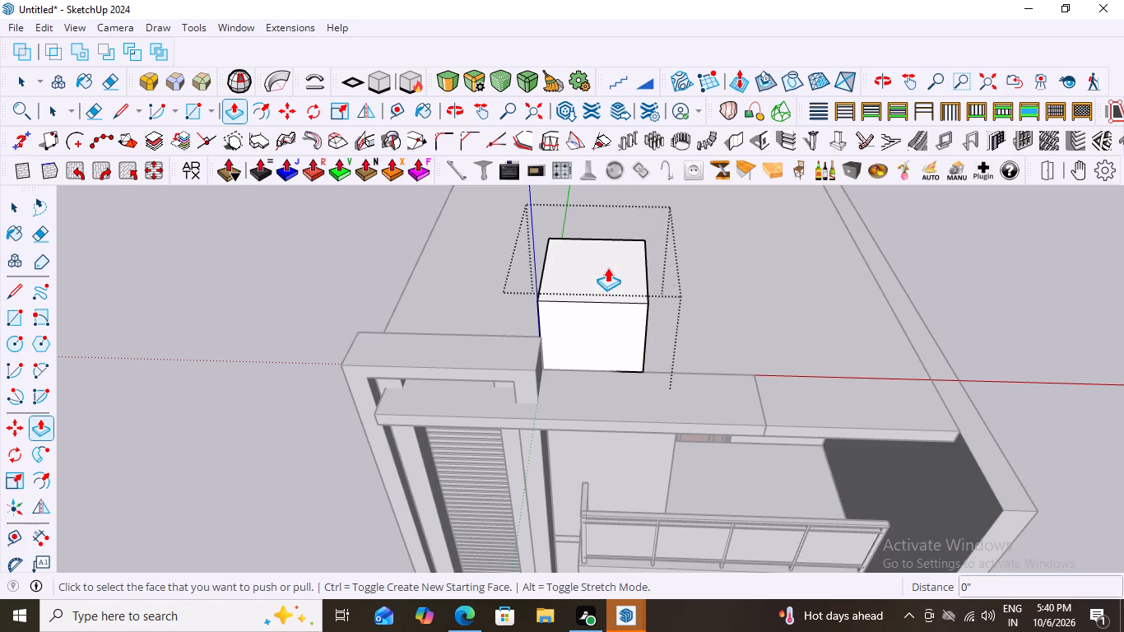
Push/pull the top face of the rooftop box upward by 2 inches and leave the box's group.
click(607, 267)
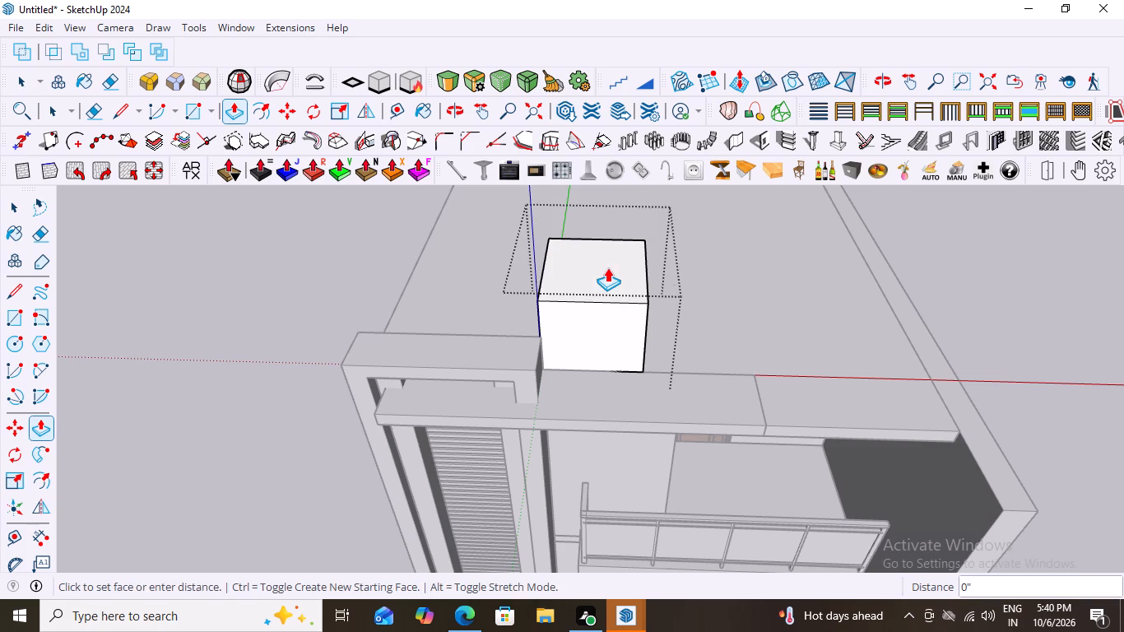
key(2)
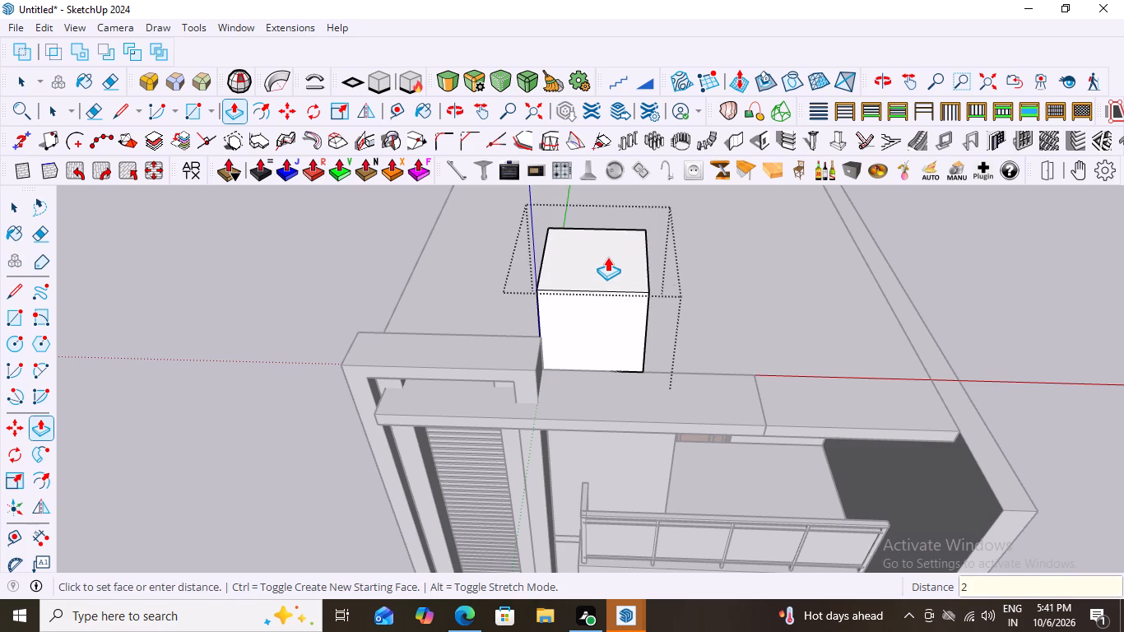
key(shift+quotedbl)
key(Return)
scroll(587, 260, down, 2)
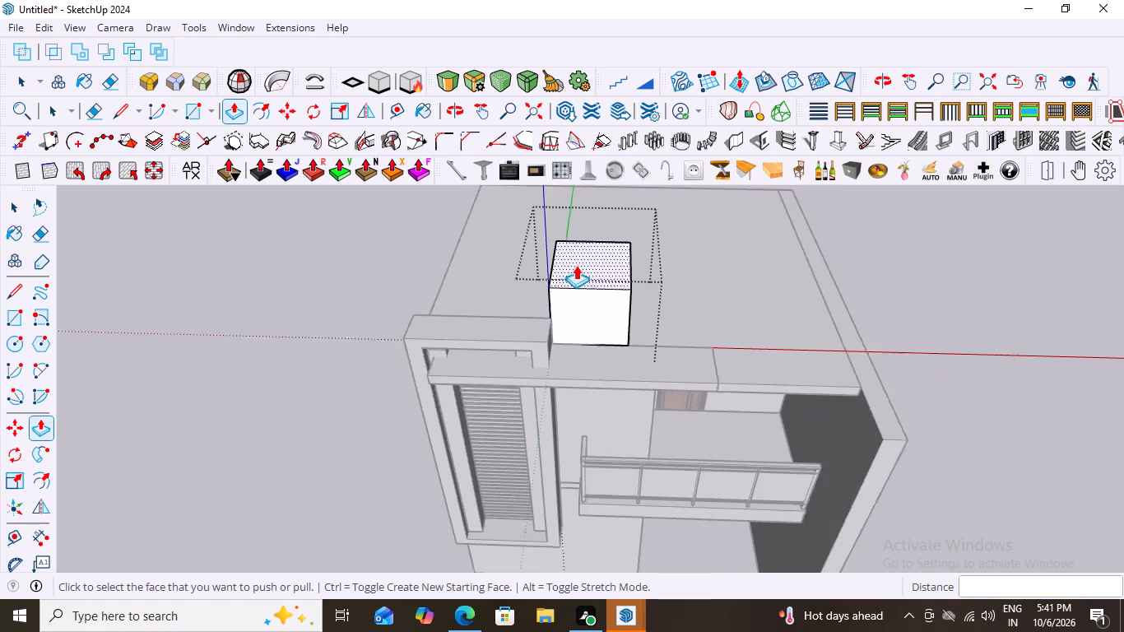
scroll(576, 265, down, 6)
key(space)
click(771, 241)
Inside the rooftop box group, draw a rectangle about 3' 7 3/4" by 4' 1 5/8" covering the box's entire top face.
middle_drag(571, 309, 630, 215)
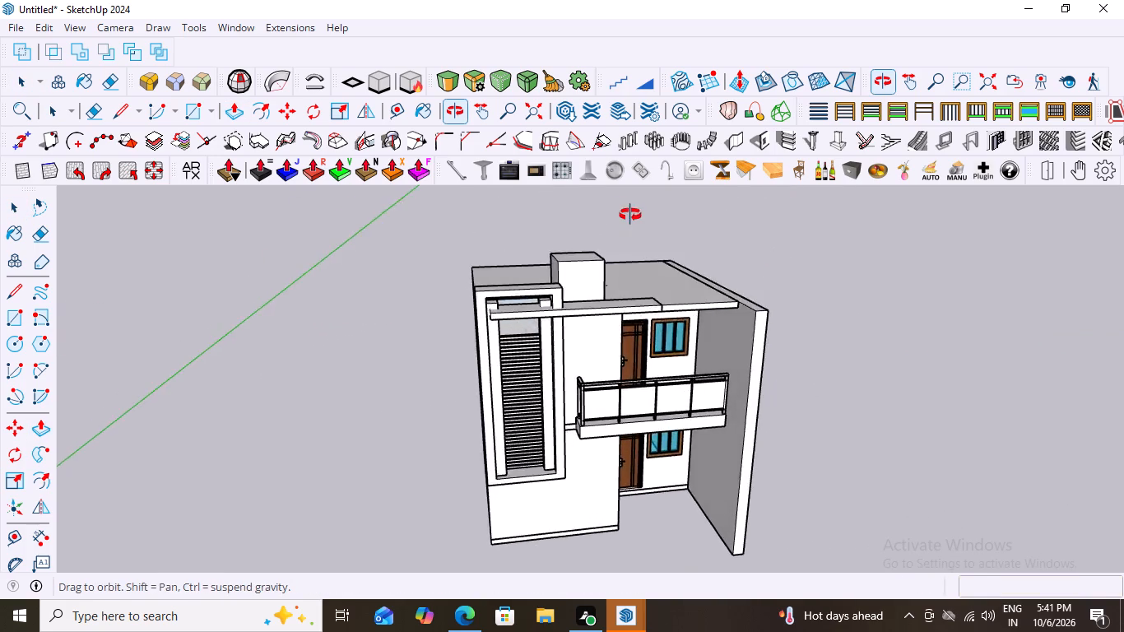
middle_drag(630, 215, 609, 277)
scroll(570, 200, down, 1)
scroll(532, 235, up, 5)
middle_drag(598, 247, 592, 314)
scroll(585, 287, up, 6)
click(590, 275)
scroll(581, 262, up, 2)
click(583, 262)
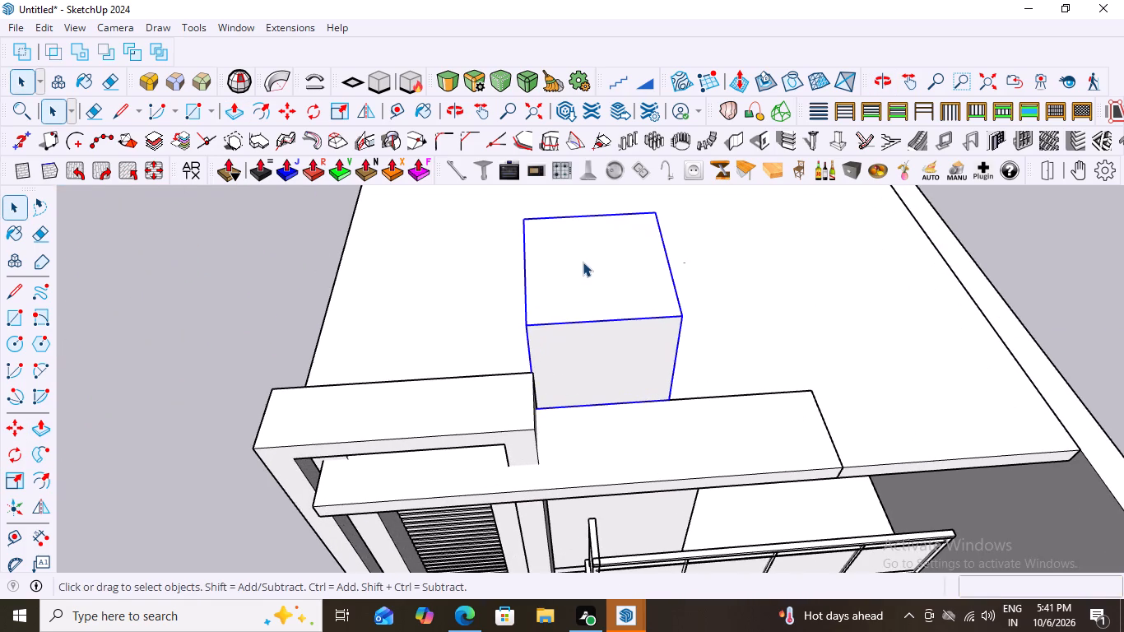
triple_click(580, 267)
double_click(580, 267)
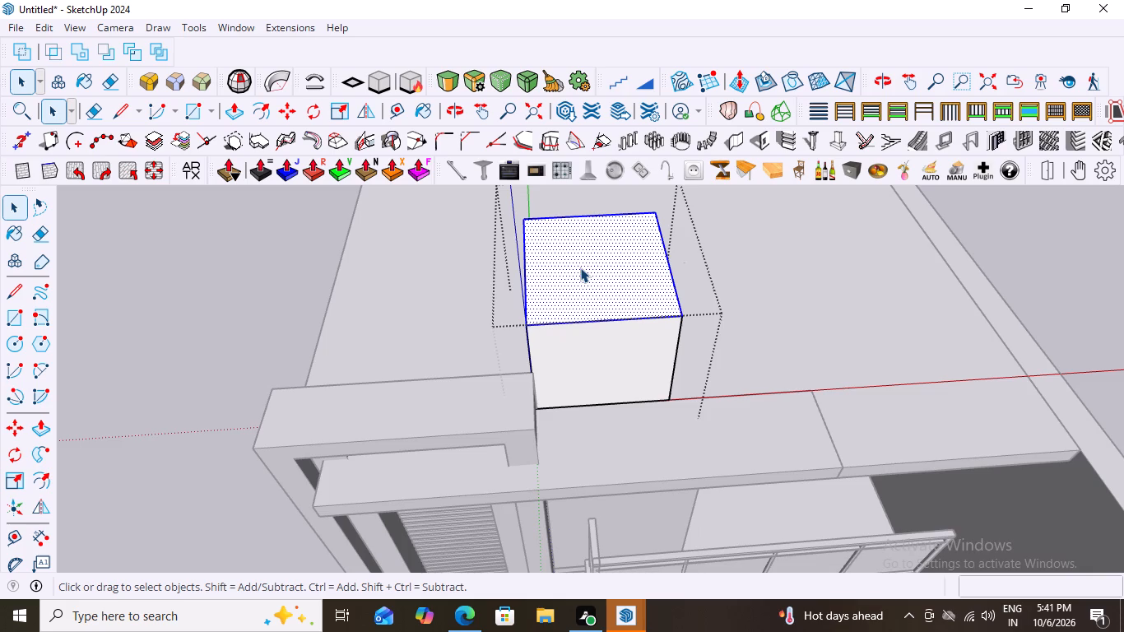
scroll(580, 267, up, 1)
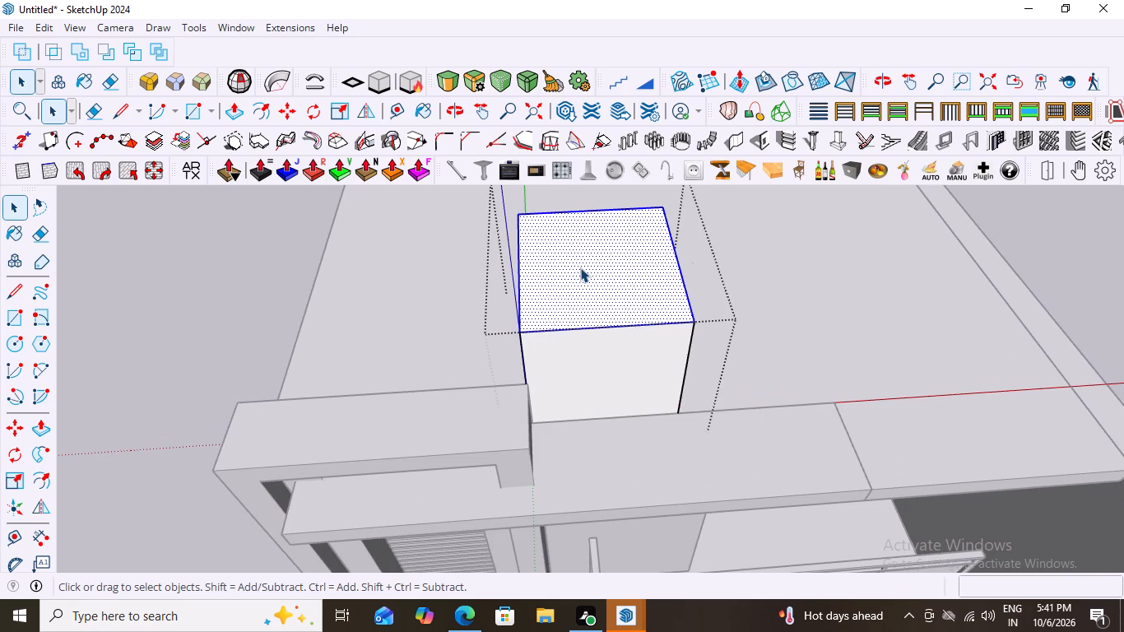
key(r)
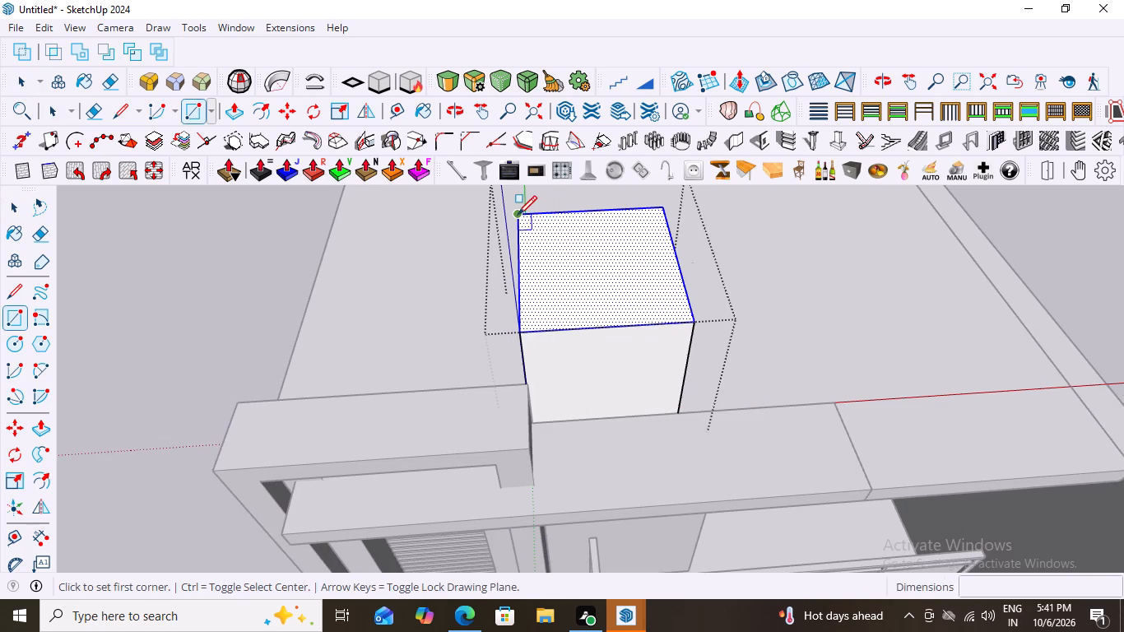
click(518, 215)
click(692, 323)
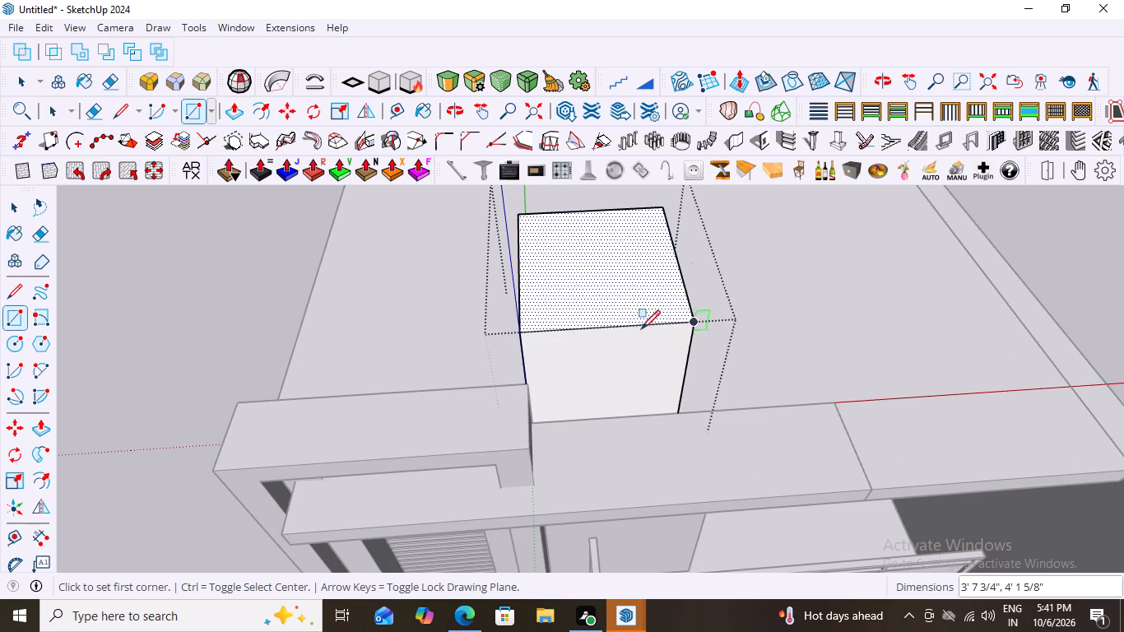
Group the rooftop box's top face together with its bounding edges.
key(space)
double_click(637, 278)
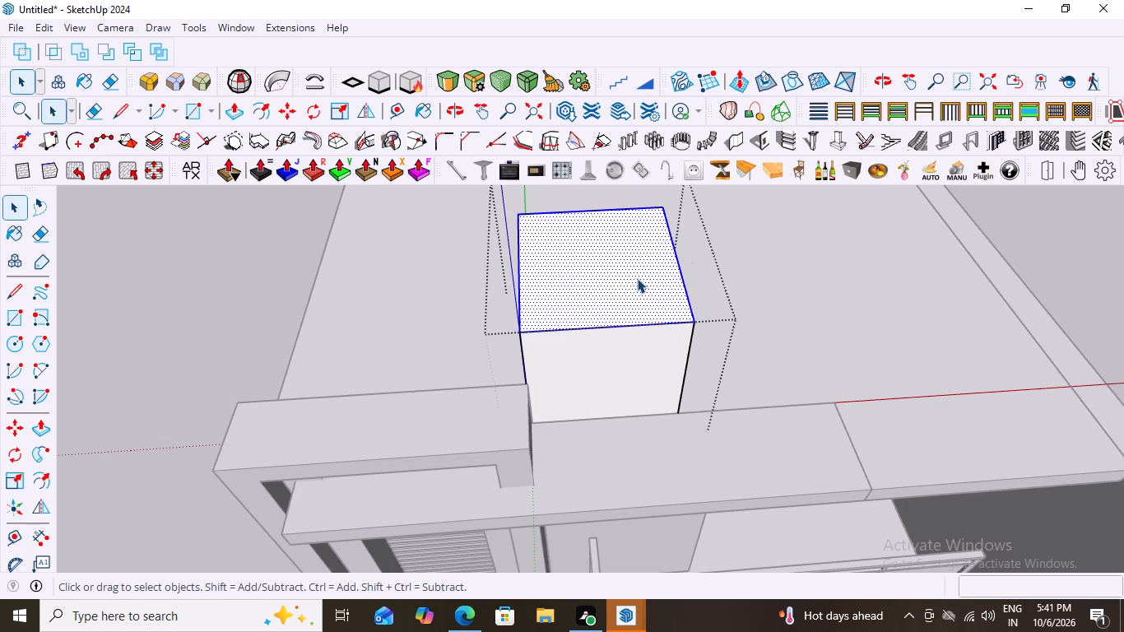
right_click(618, 281)
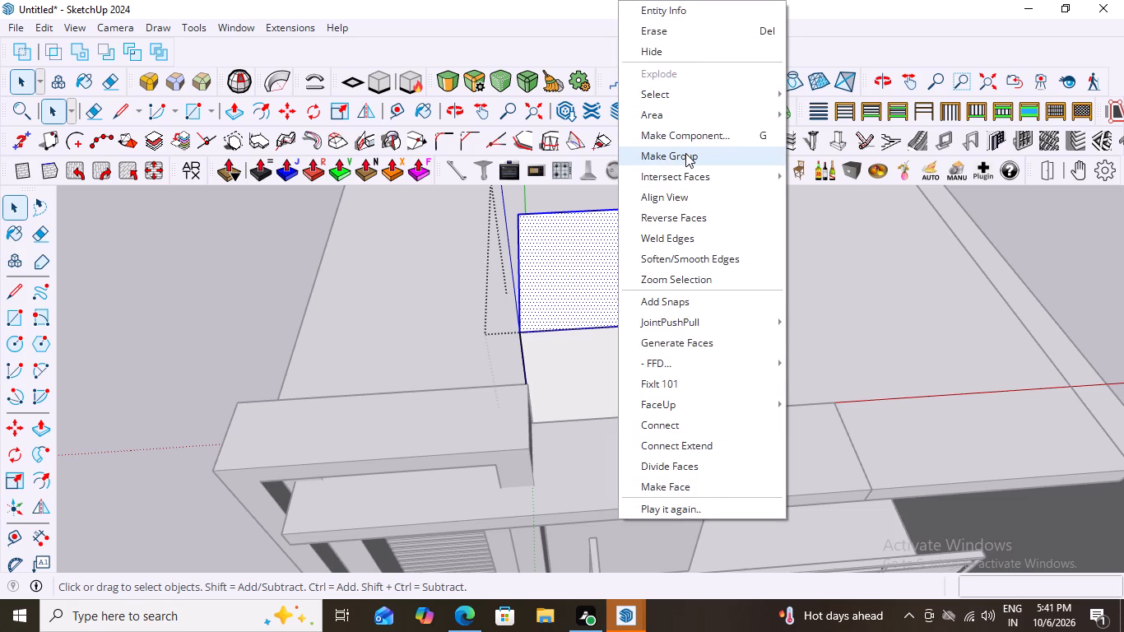
click(685, 154)
Extrude the grouped top face upward 5 inches to form a cap slab on the rooftop box.
scroll(559, 234, down, 7)
click(604, 258)
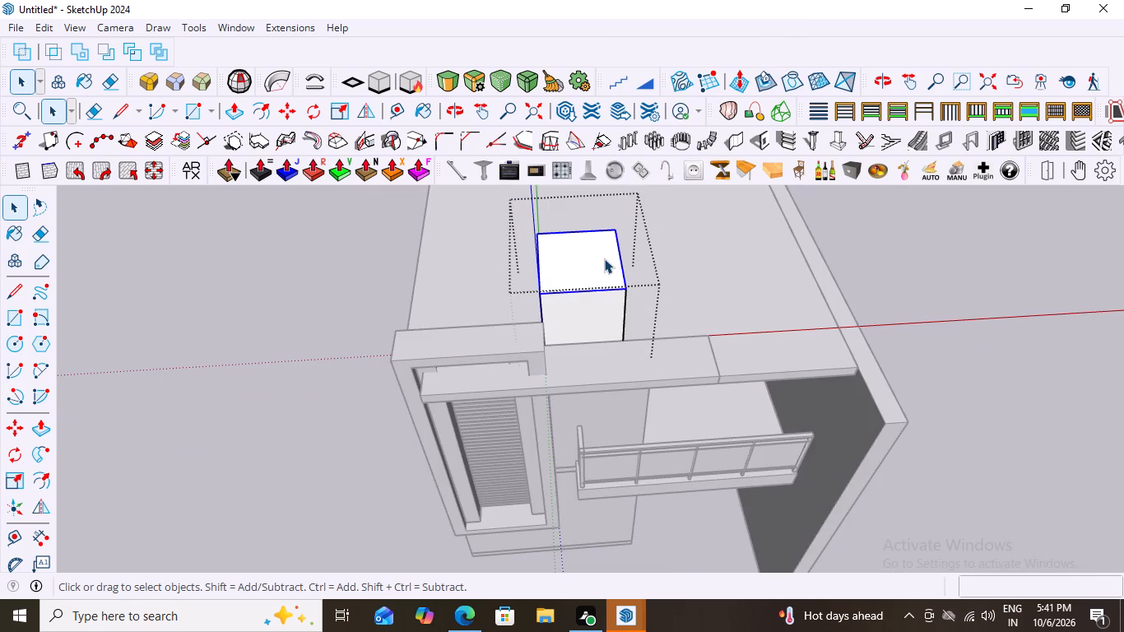
click(604, 258)
click(604, 258)
key(p)
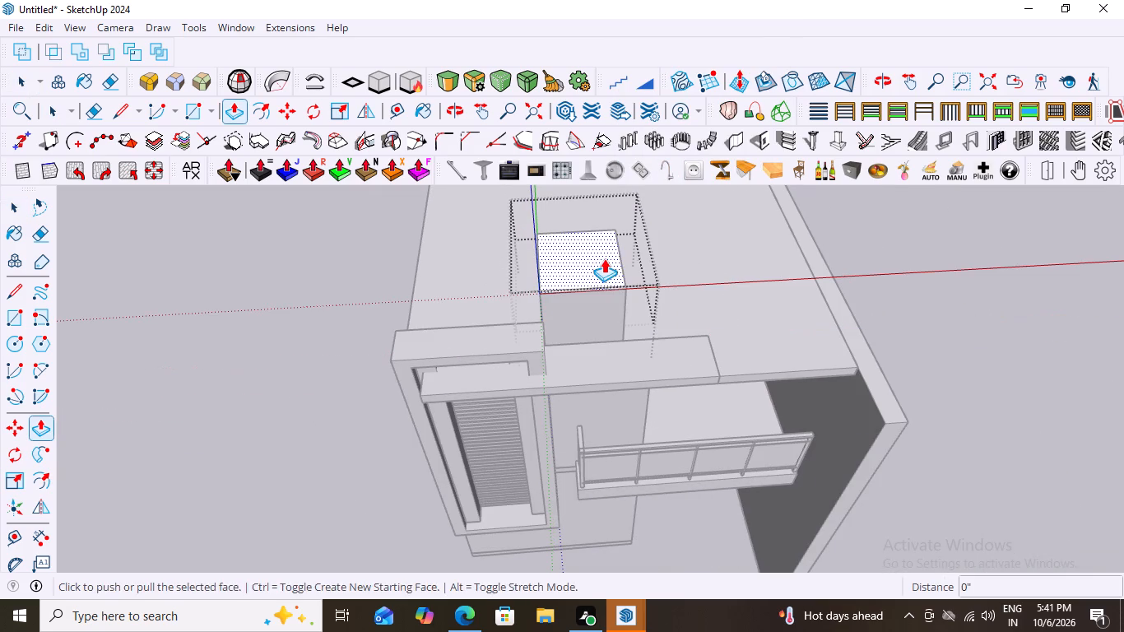
click(604, 258)
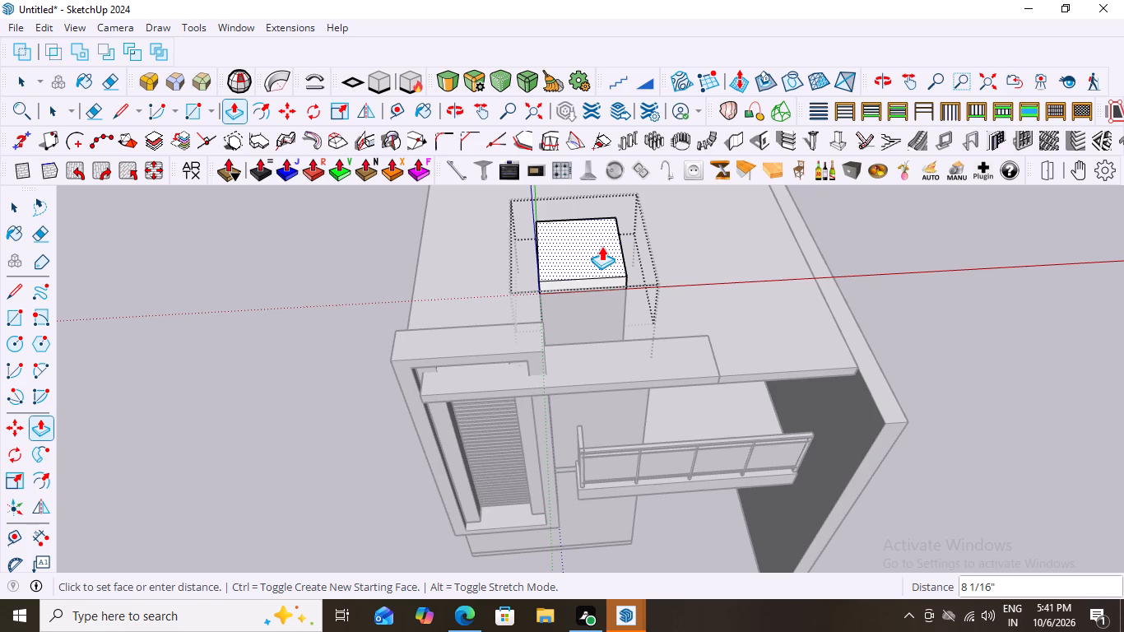
key(5)
key(shift+quotedbl)
key(Return)
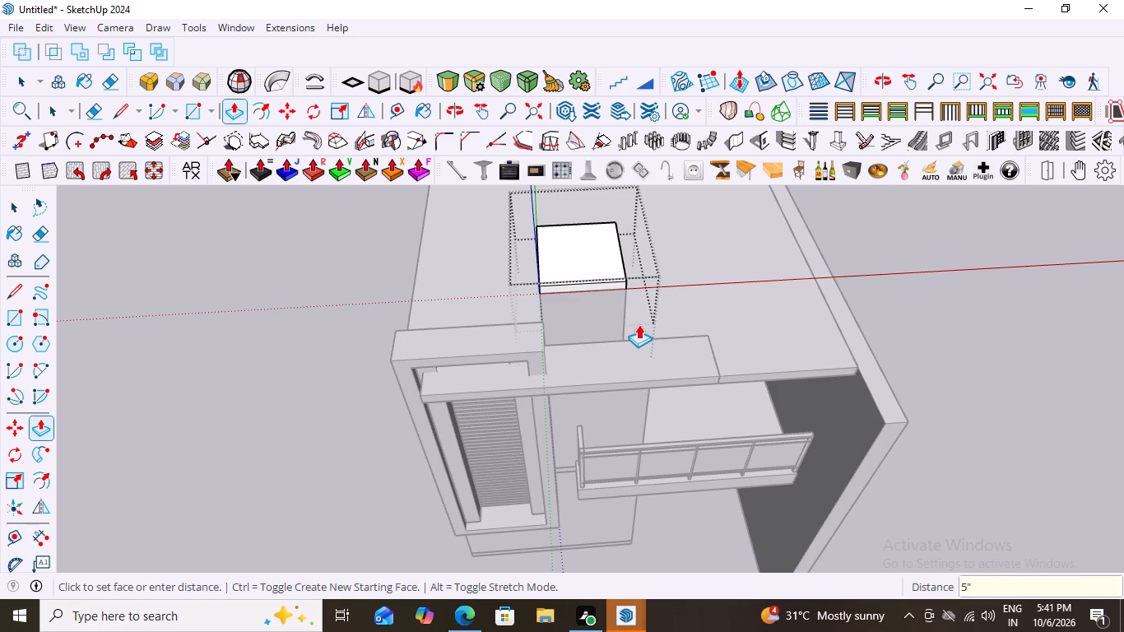
Change the cap slab's thickness, trying 4 inches before settling on 3 inches, and leave the nested groups.
middle_drag(617, 304, 627, 202)
scroll(601, 229, up, 3)
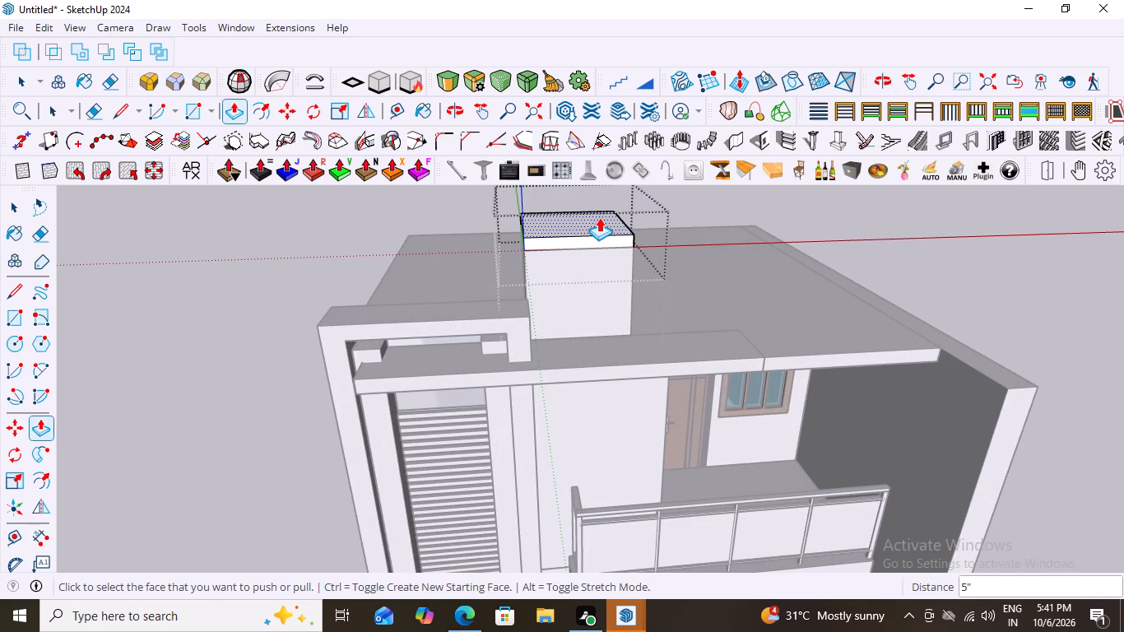
key(4)
key(shift+quotedbl)
key(Return)
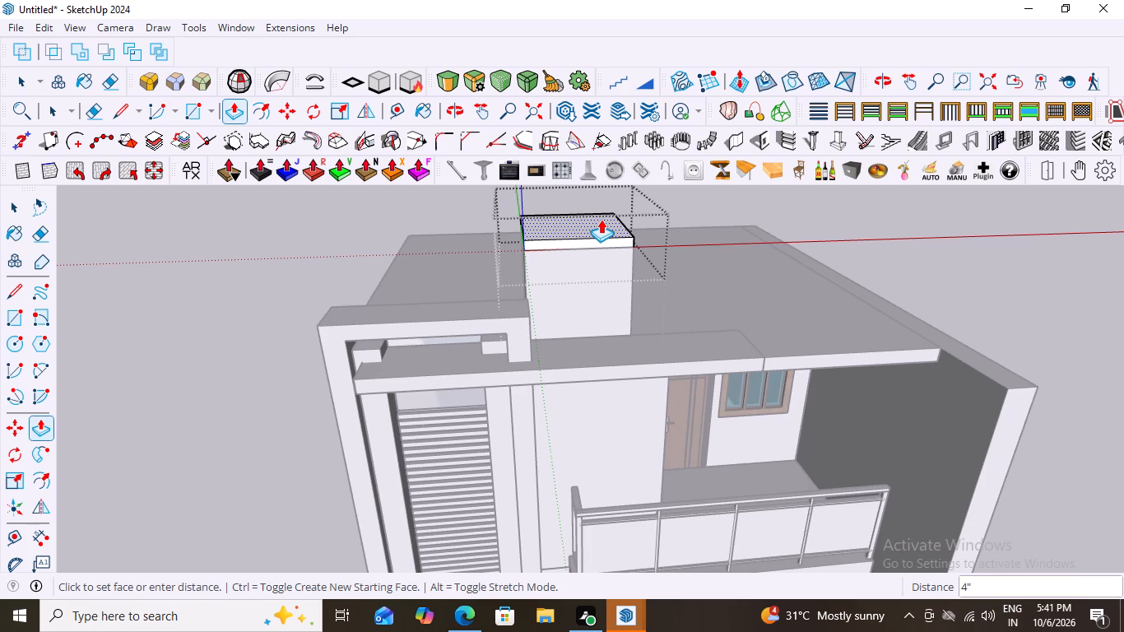
key(3)
key(shift+quotedbl)
key(Return)
key(space)
click(868, 220)
middle_drag(662, 258, 524, 272)
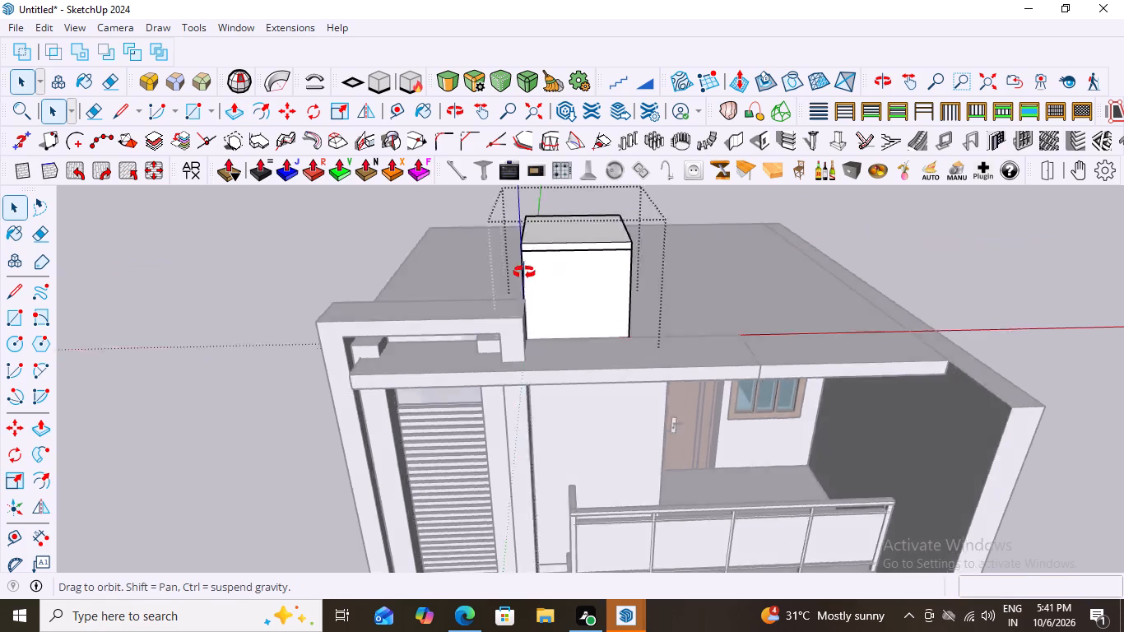
middle_drag(524, 272, 661, 291)
click(586, 217)
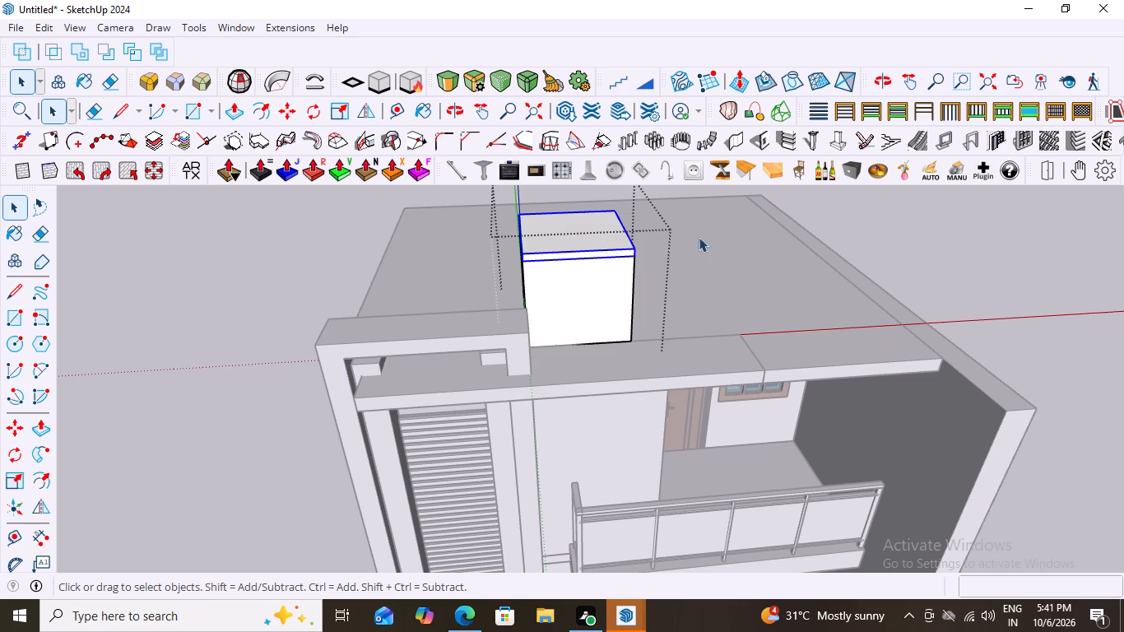
click(906, 230)
click(889, 243)
Open the rooftop box group and its nested cap slab group for editing.
middle_drag(693, 264, 547, 281)
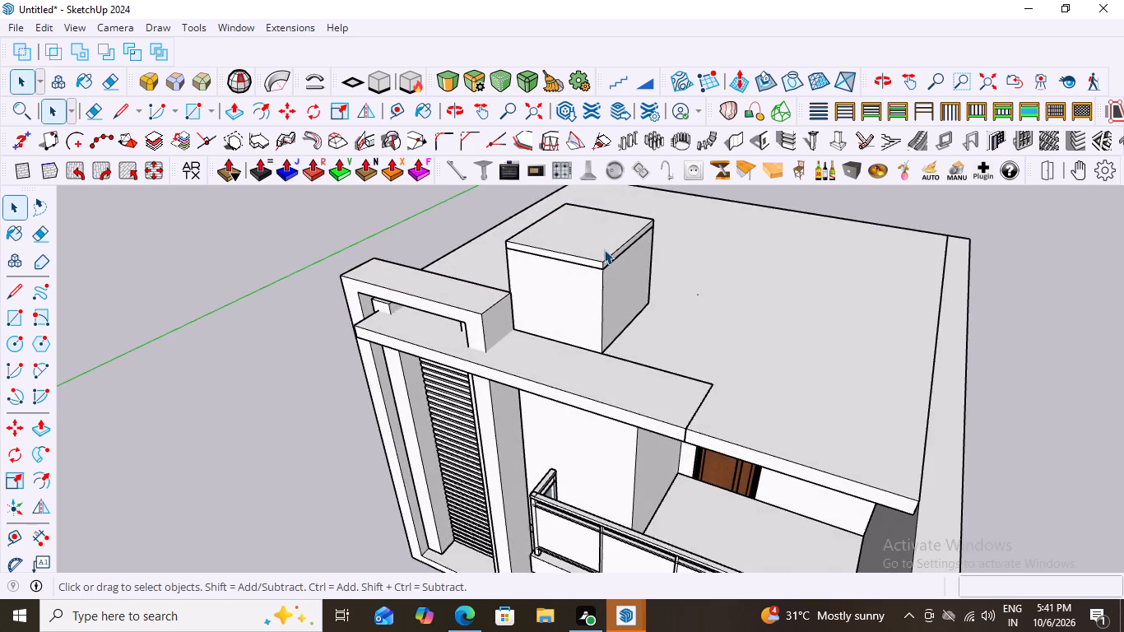
scroll(604, 249, up, 6)
click(599, 239)
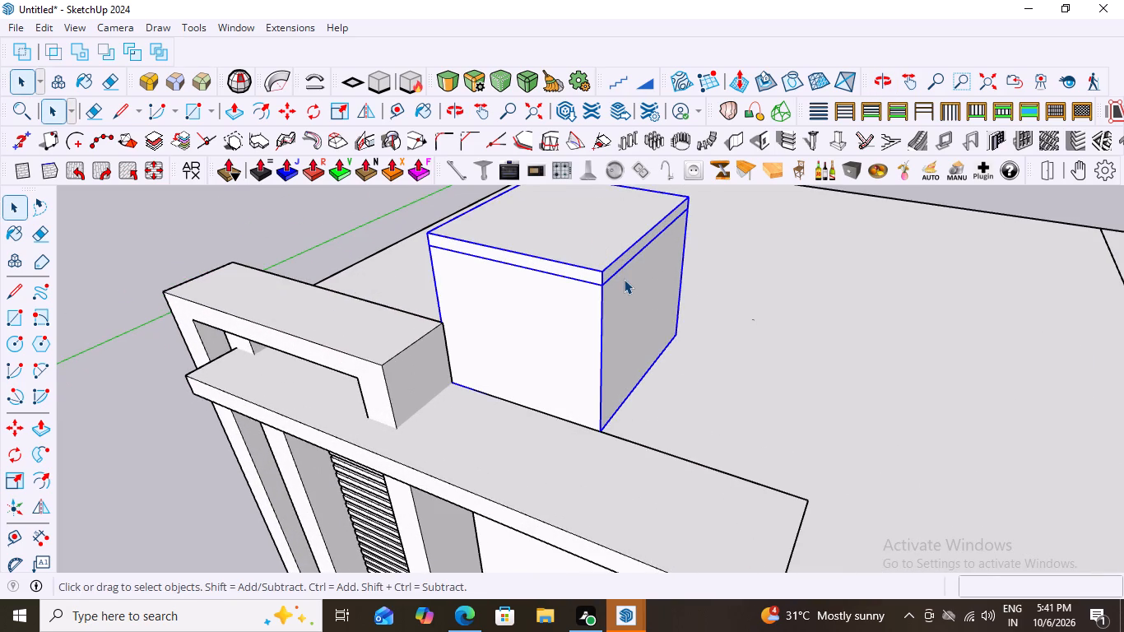
scroll(627, 279, up, 2)
double_click(617, 263)
click(616, 258)
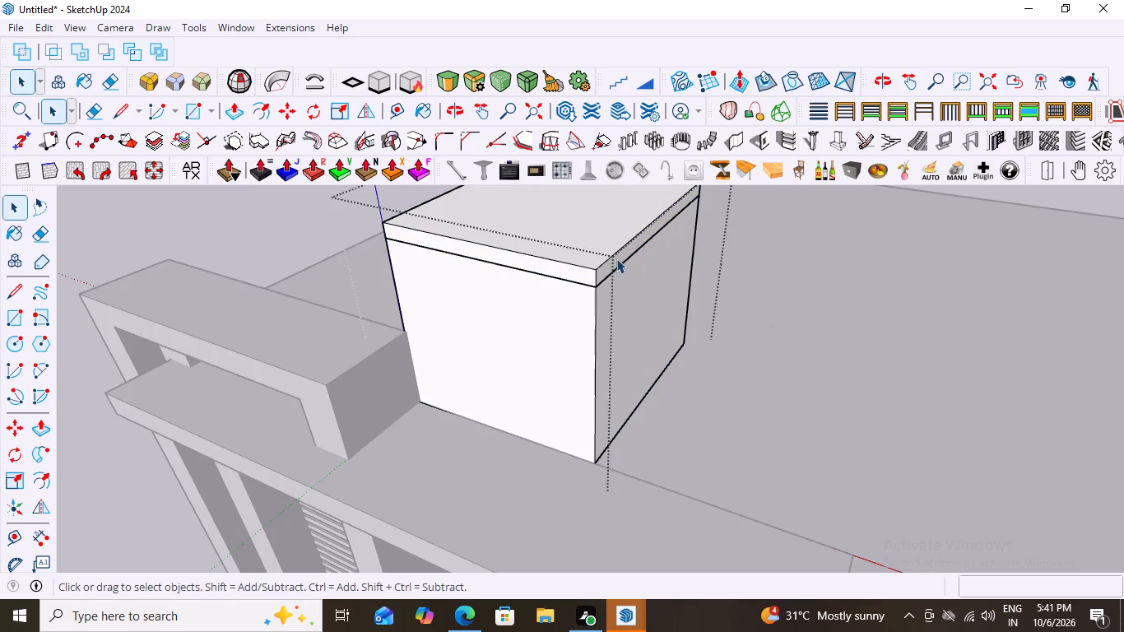
double_click(616, 258)
click(616, 258)
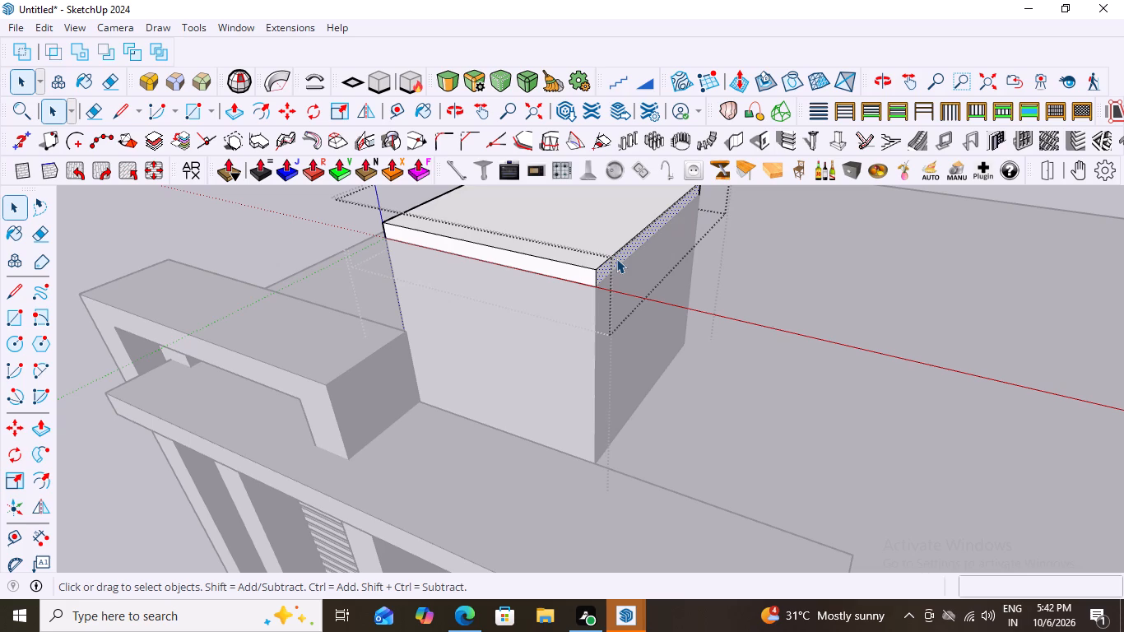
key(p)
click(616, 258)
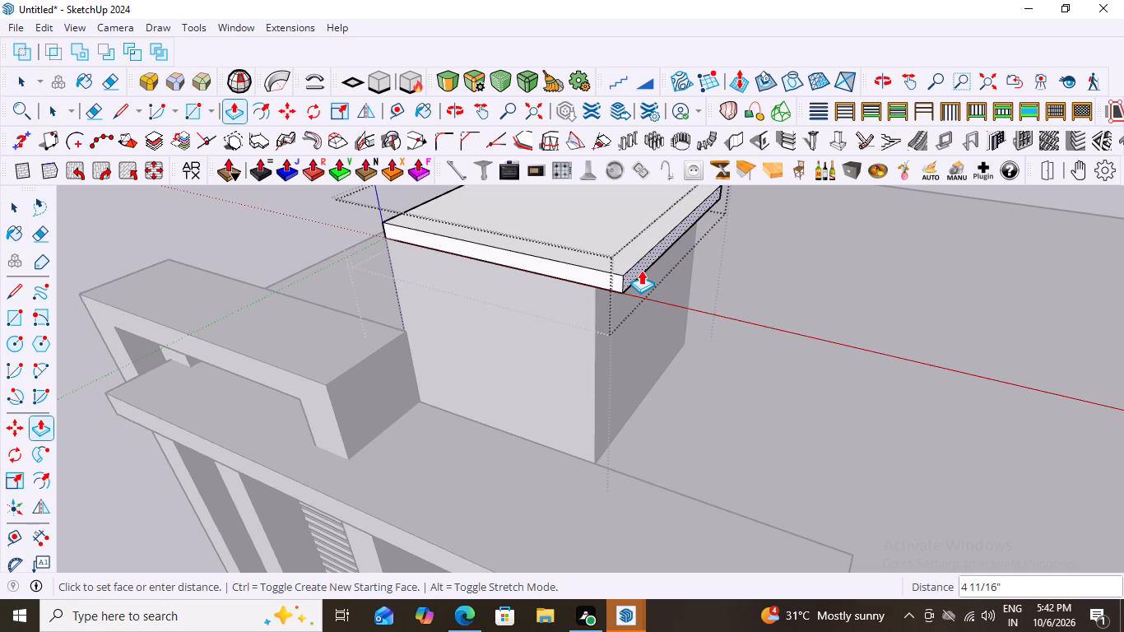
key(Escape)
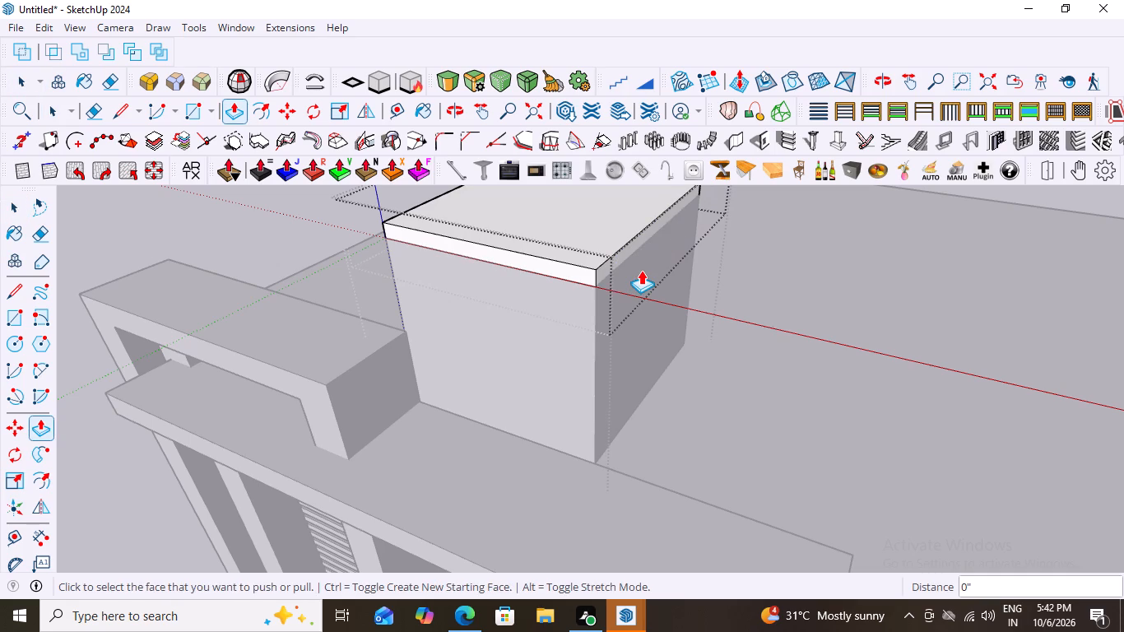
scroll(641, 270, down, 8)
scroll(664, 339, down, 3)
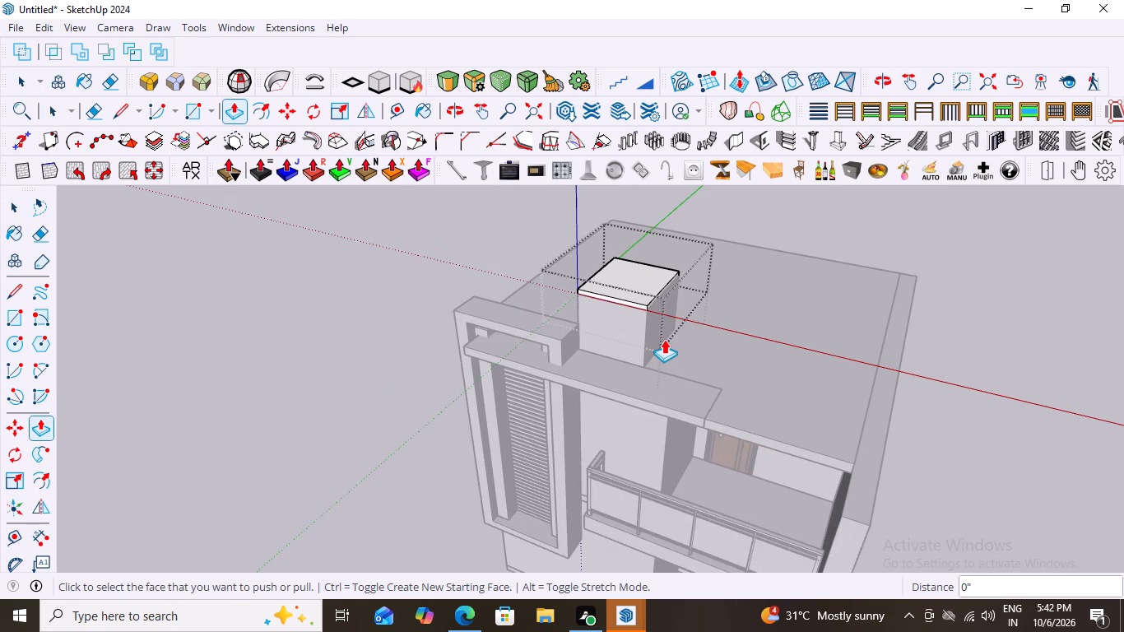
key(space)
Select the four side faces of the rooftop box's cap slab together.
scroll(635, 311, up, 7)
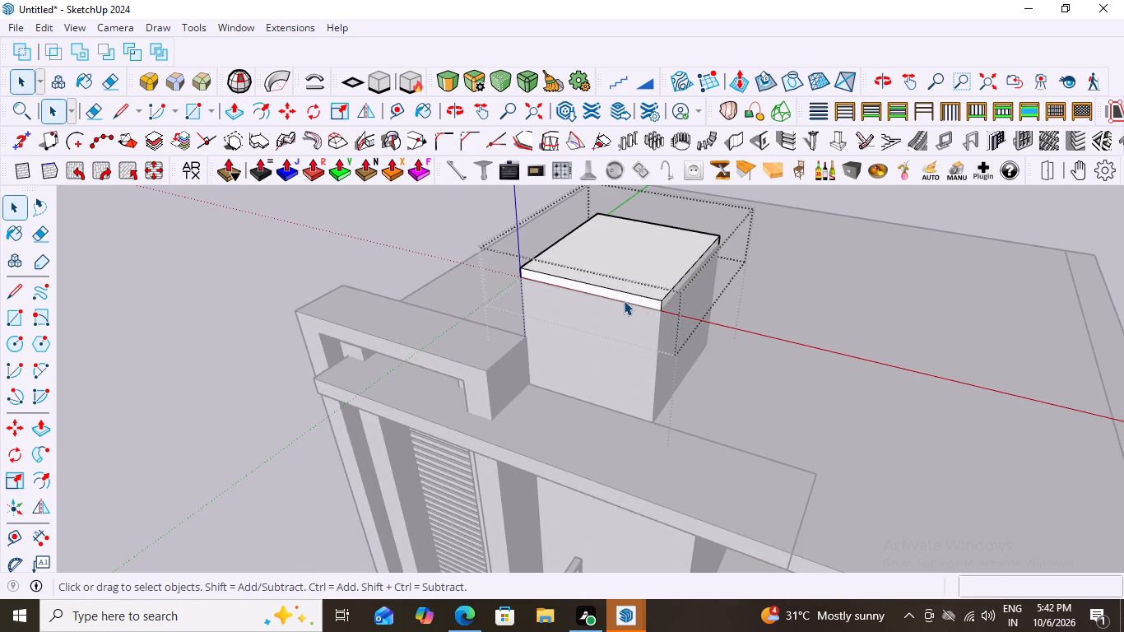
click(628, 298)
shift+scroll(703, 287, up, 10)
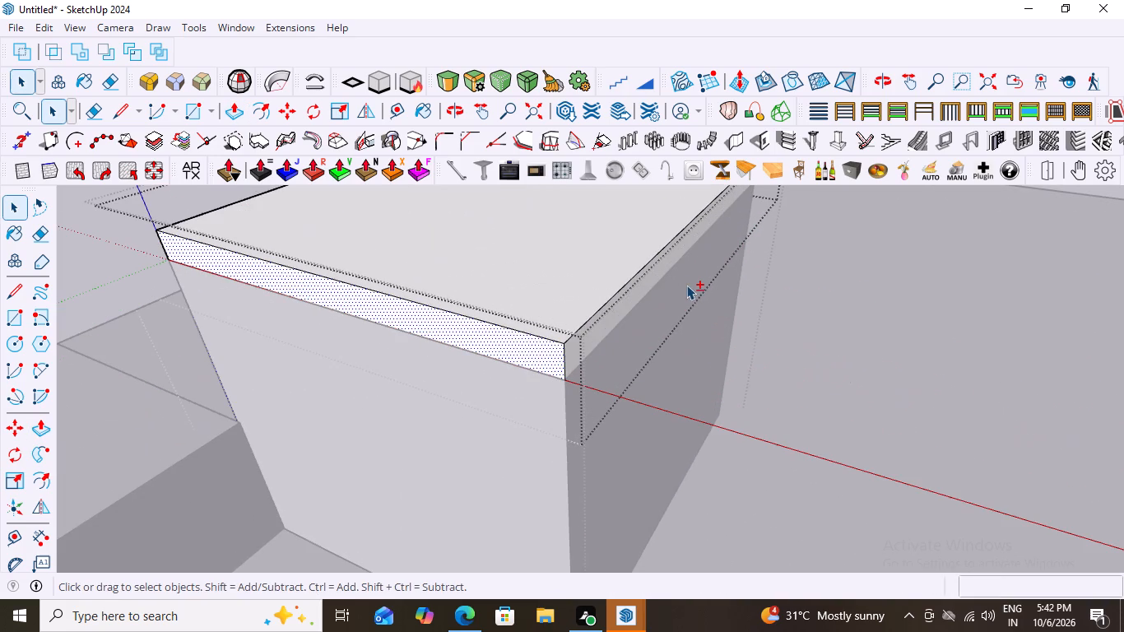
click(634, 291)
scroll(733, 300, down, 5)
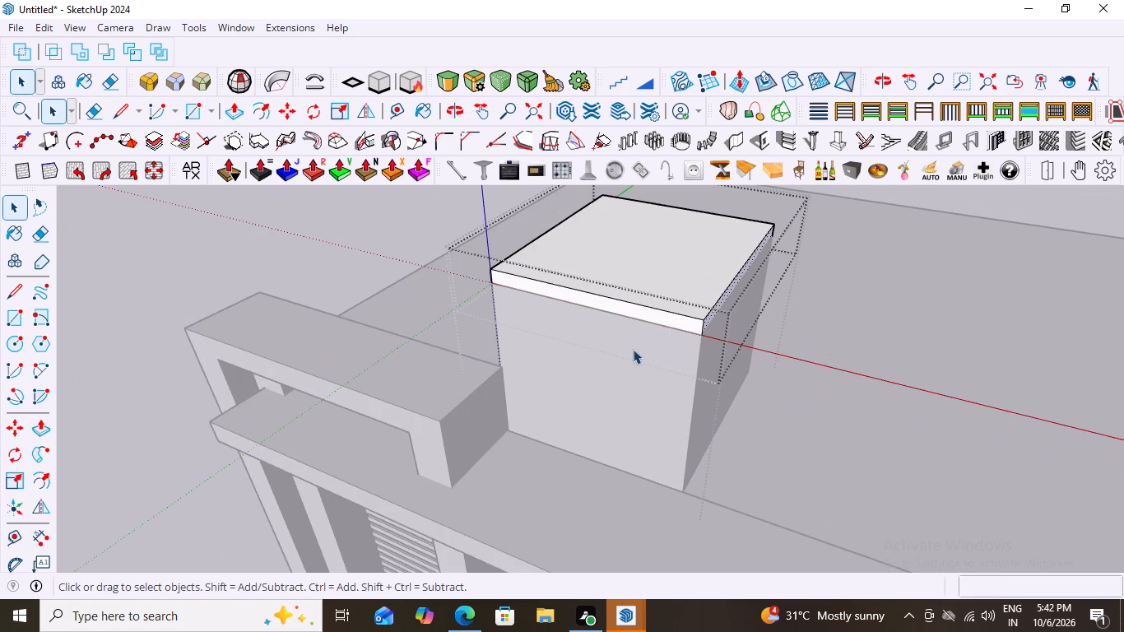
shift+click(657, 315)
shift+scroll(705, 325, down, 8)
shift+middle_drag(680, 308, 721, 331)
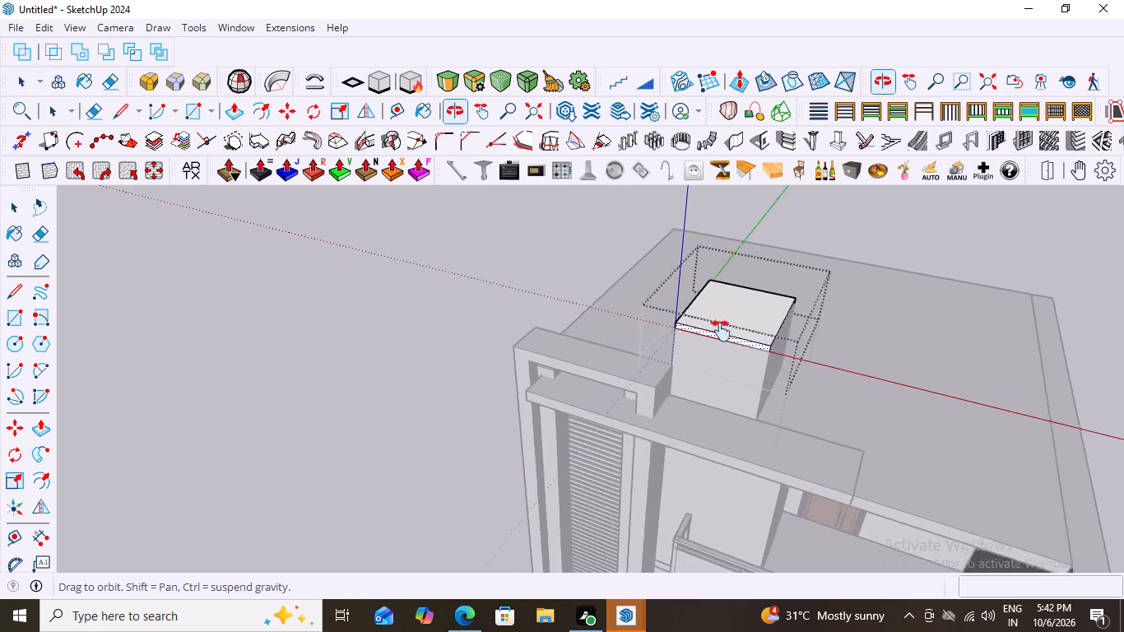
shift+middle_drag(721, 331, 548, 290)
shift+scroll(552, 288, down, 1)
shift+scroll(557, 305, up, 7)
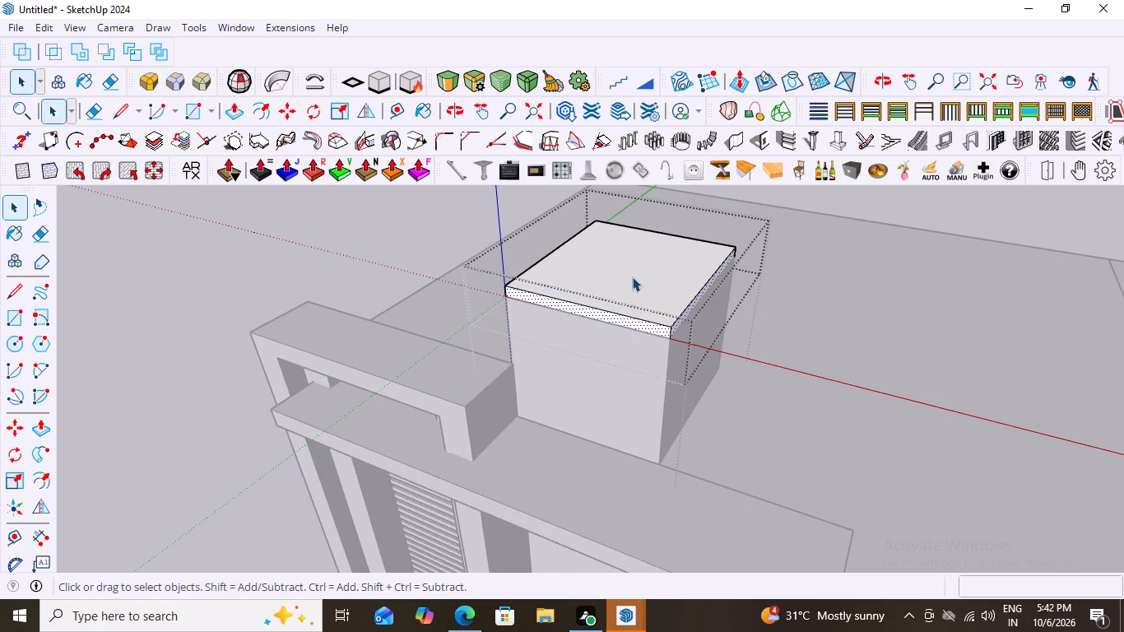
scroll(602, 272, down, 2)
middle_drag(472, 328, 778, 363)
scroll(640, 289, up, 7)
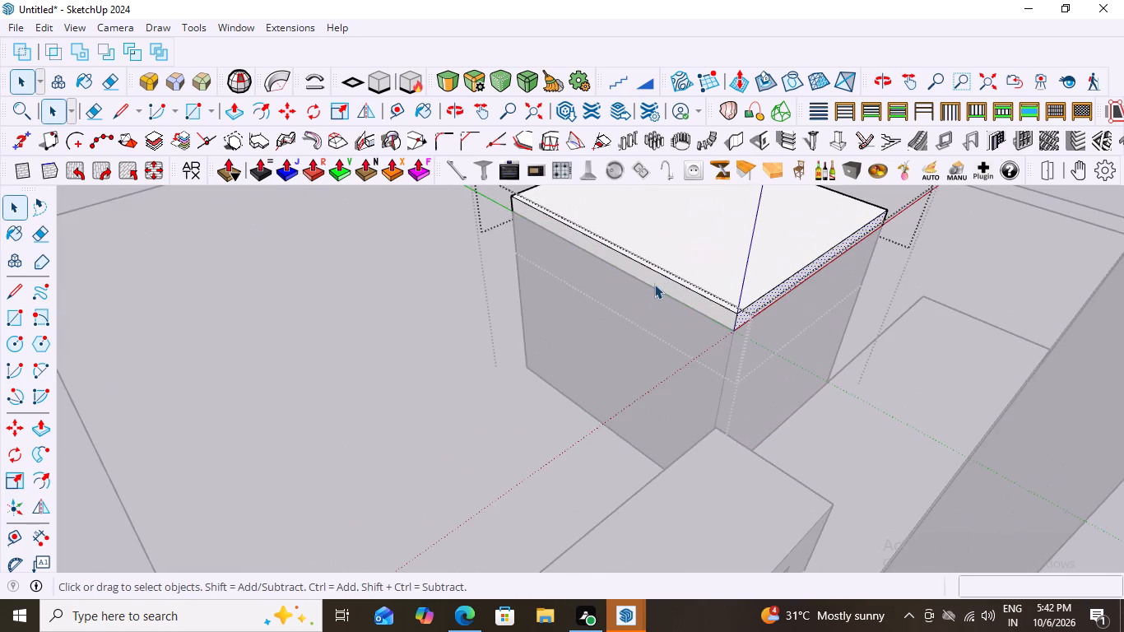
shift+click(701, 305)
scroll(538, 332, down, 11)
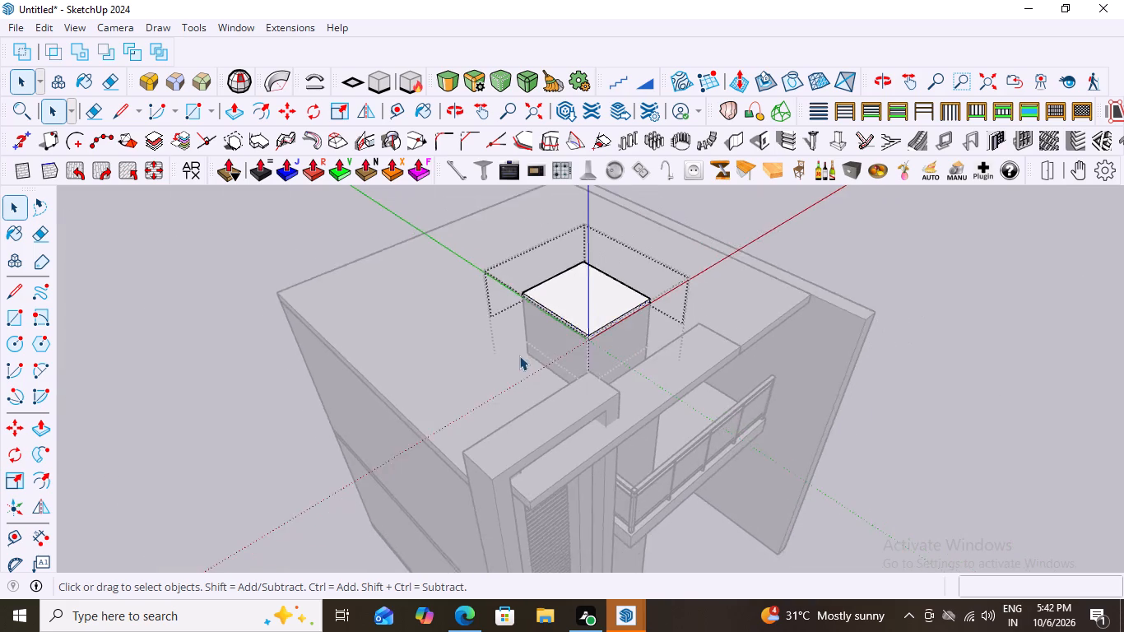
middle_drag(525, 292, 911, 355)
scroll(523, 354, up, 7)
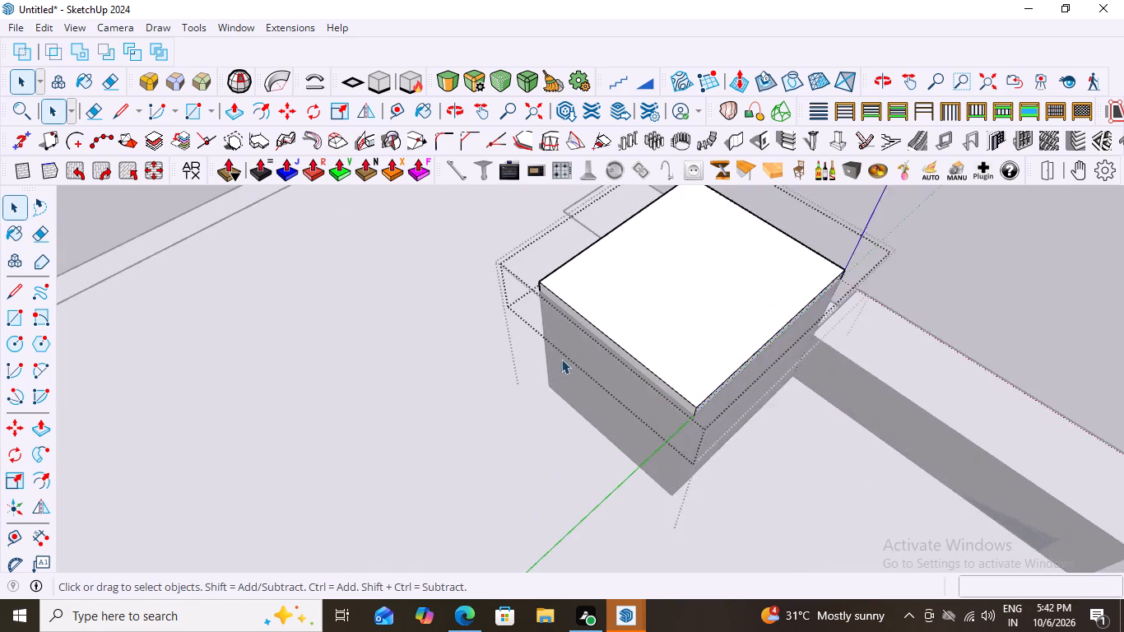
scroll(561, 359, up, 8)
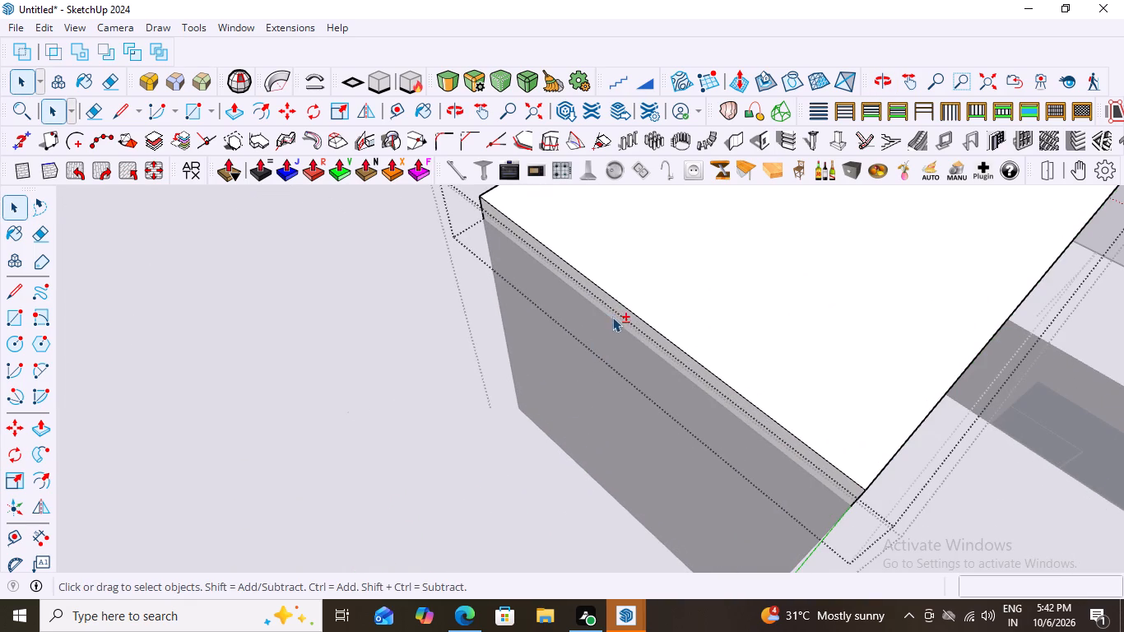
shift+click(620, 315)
Push/Pull the cap slab's left side face outward 1.5 feet to form an overhang beyond the rooftop box.
scroll(372, 307, down, 12)
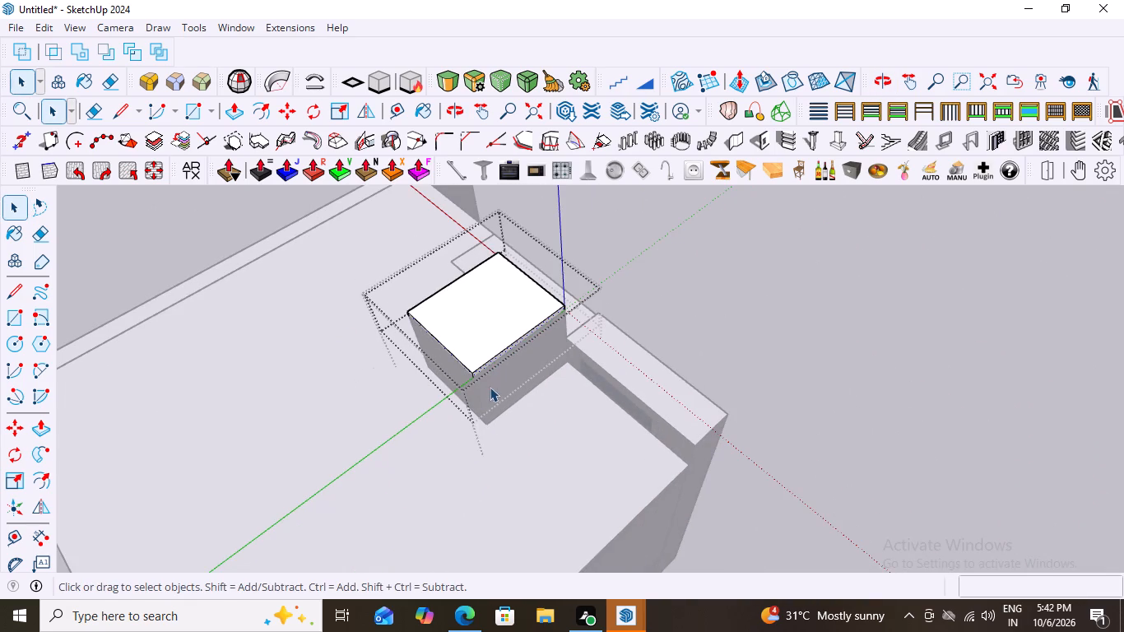
scroll(498, 374, up, 7)
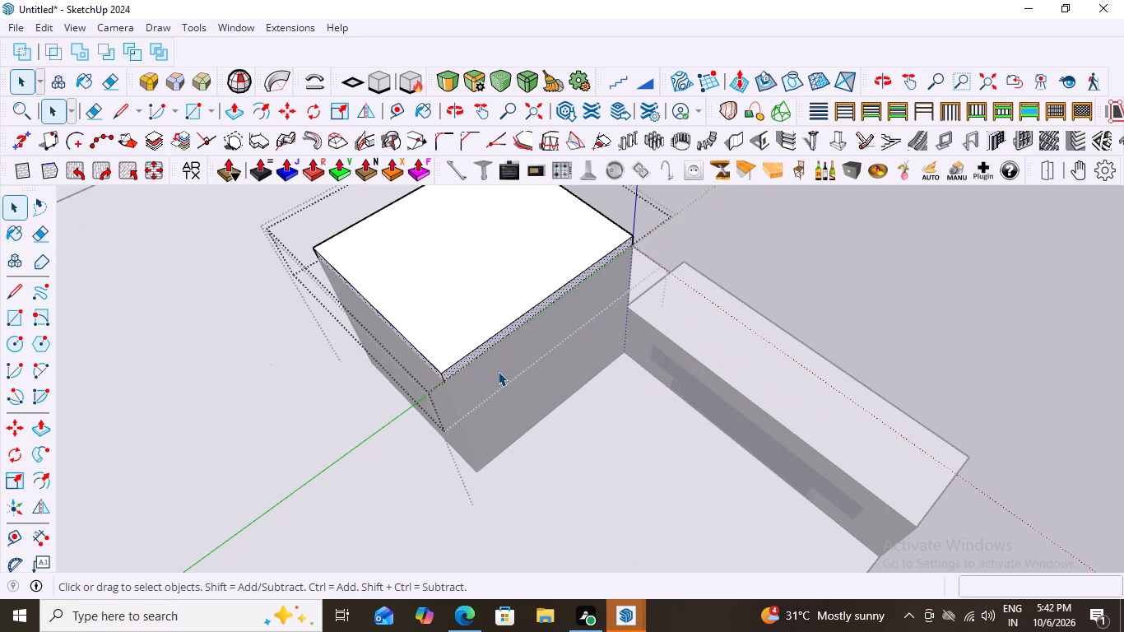
scroll(498, 371, up, 2)
key(p)
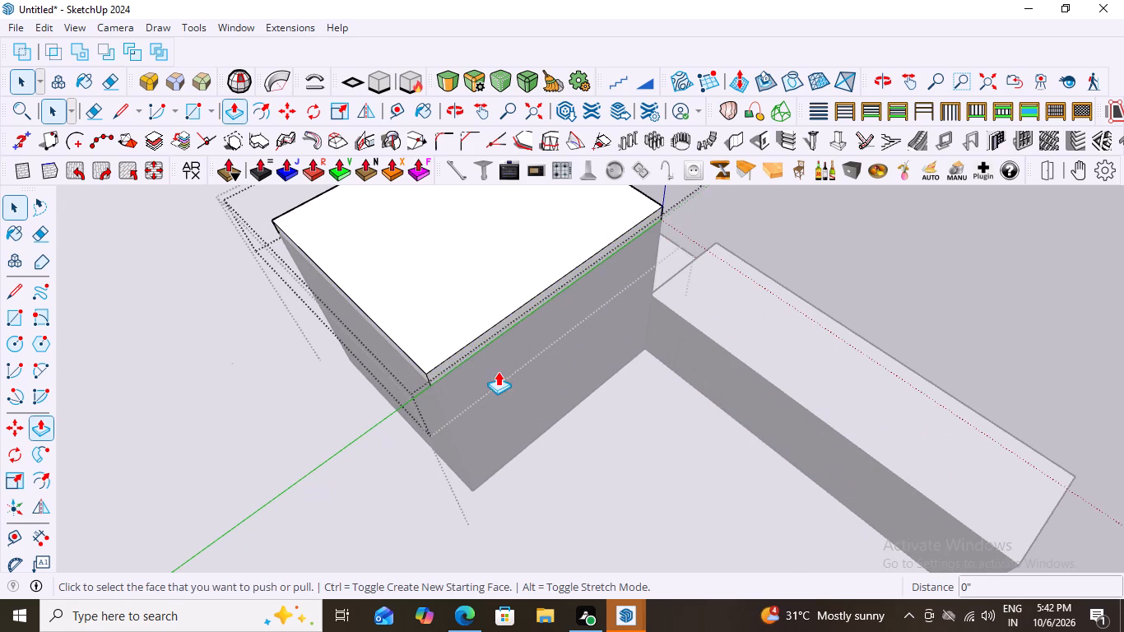
click(464, 351)
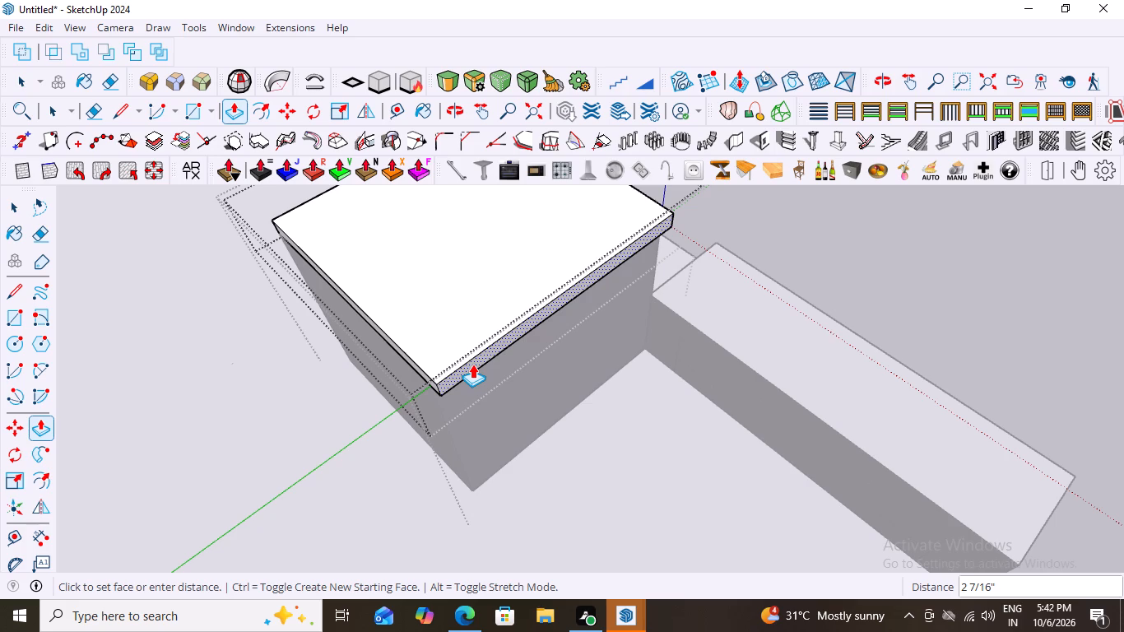
key(1)
key(period)
key(5)
key(apostrophe)
key(Return)
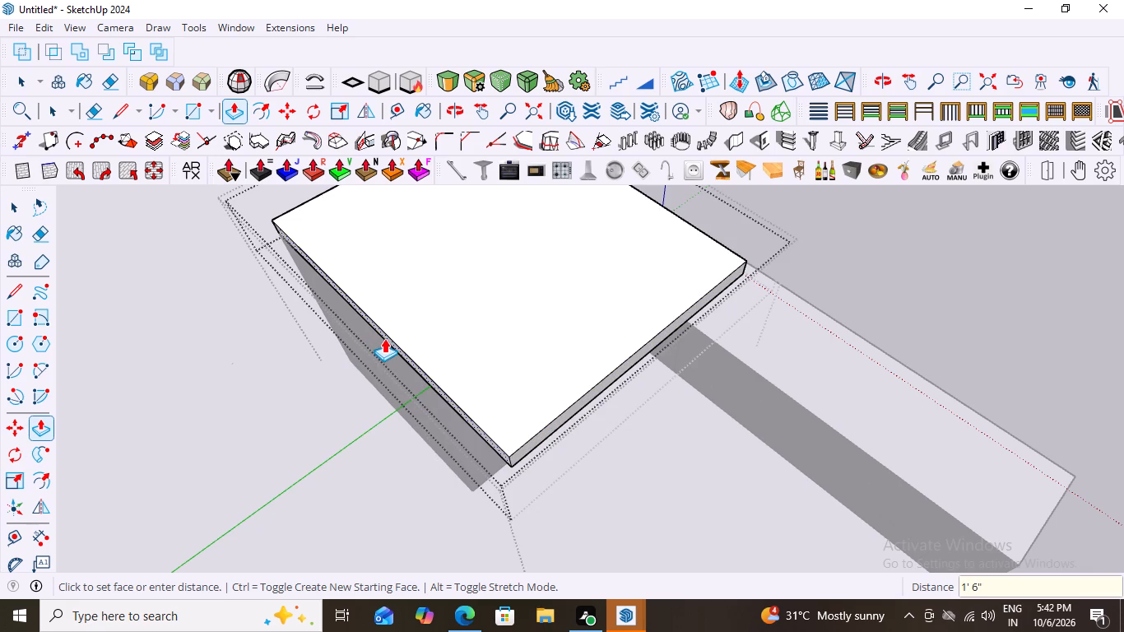
Repeat the 1' 6" outward extrusion on the cap slab's rear and front side faces.
double_click(384, 338)
scroll(332, 358, down, 9)
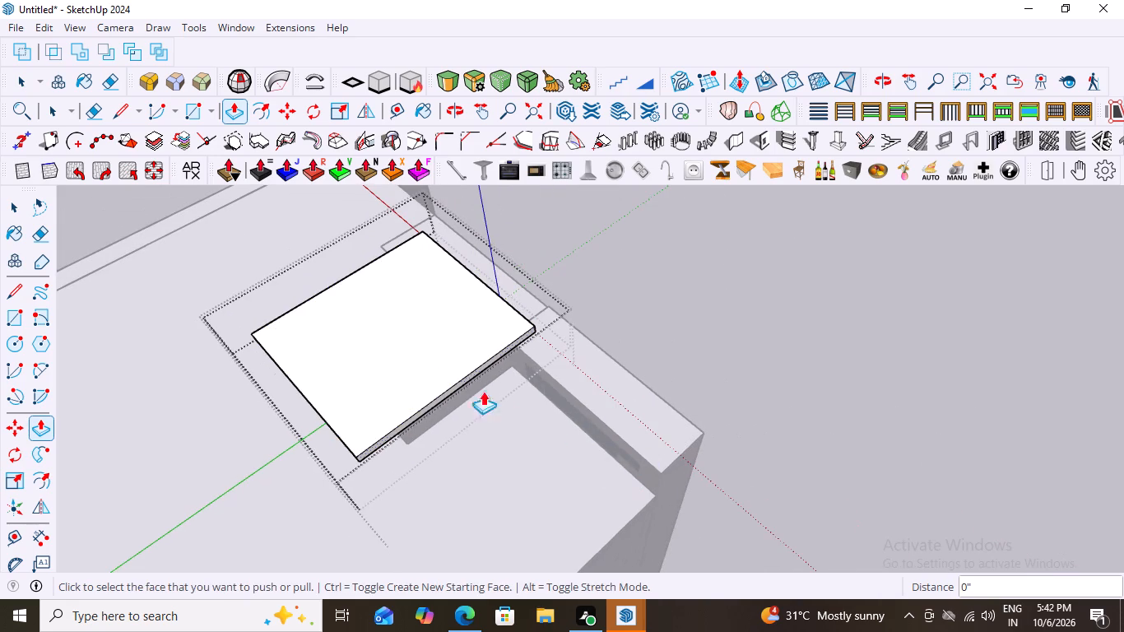
scroll(354, 280, down, 1)
scroll(295, 236, down, 2)
middle_drag(781, 351, 348, 344)
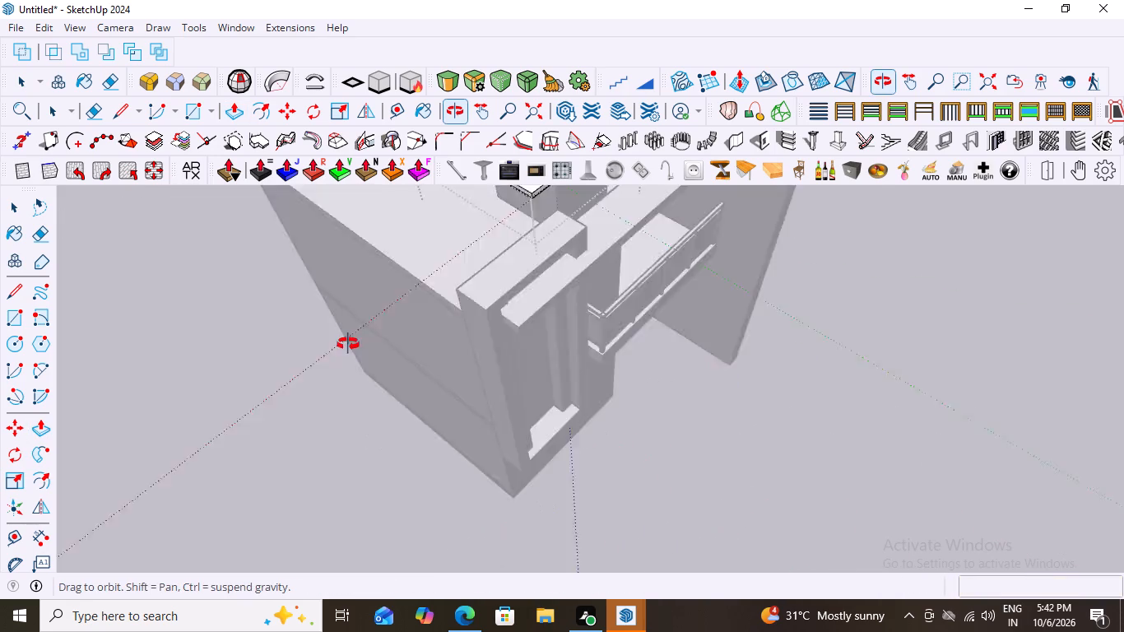
middle_drag(348, 344, 517, 275)
scroll(518, 275, down, 6)
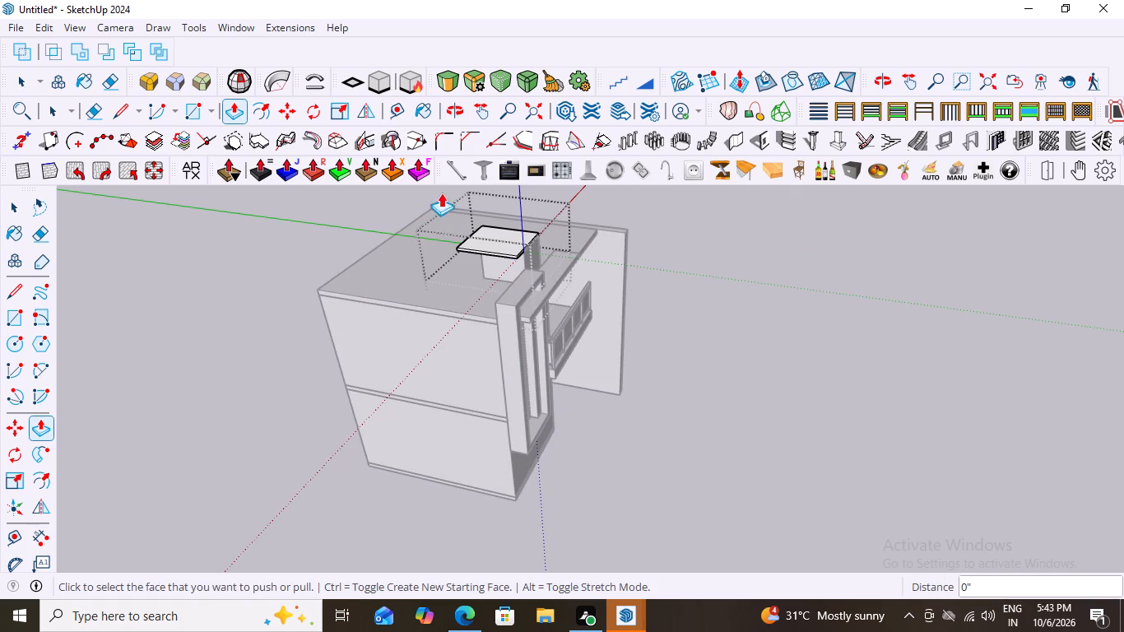
scroll(451, 235, up, 4)
middle_drag(495, 273, 608, 137)
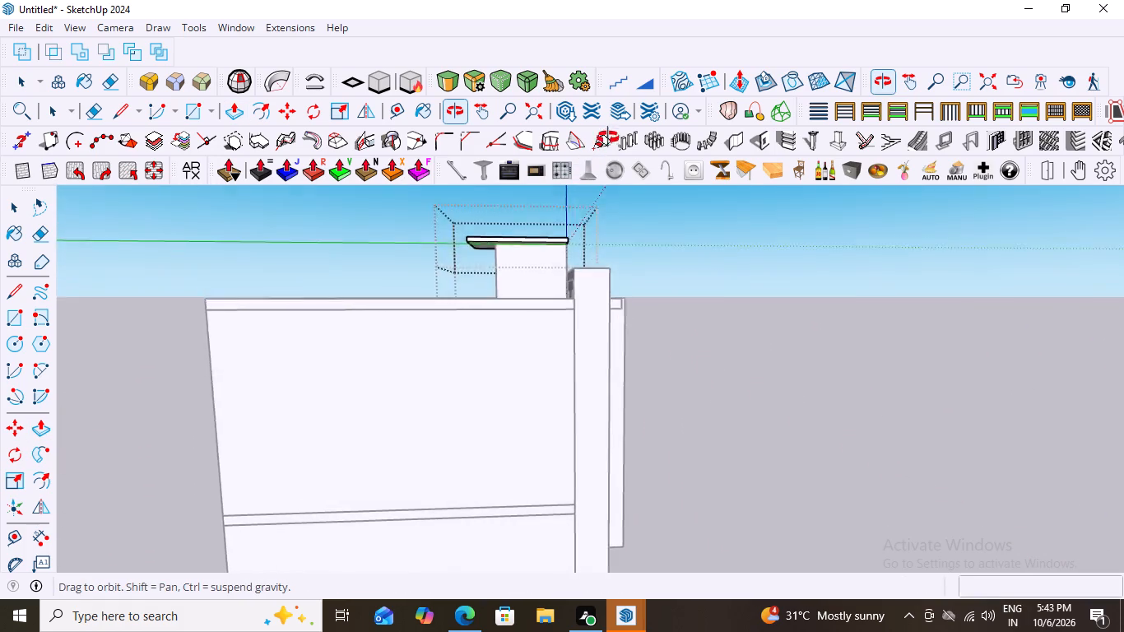
middle_drag(608, 137, 727, 151)
middle_drag(633, 254, 166, 313)
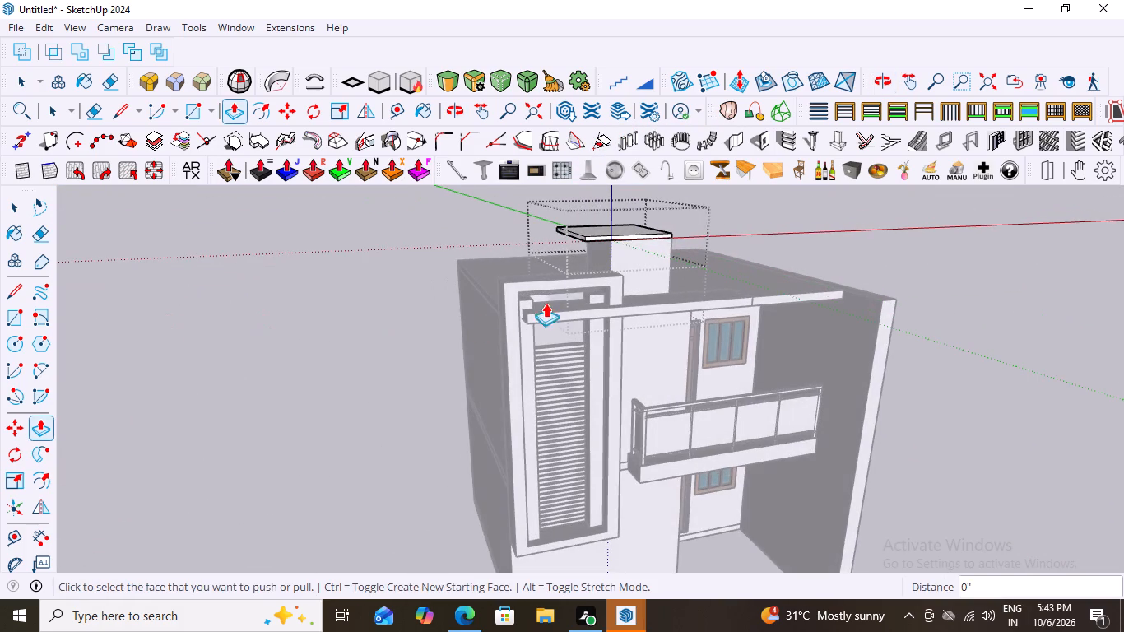
scroll(693, 225, up, 7)
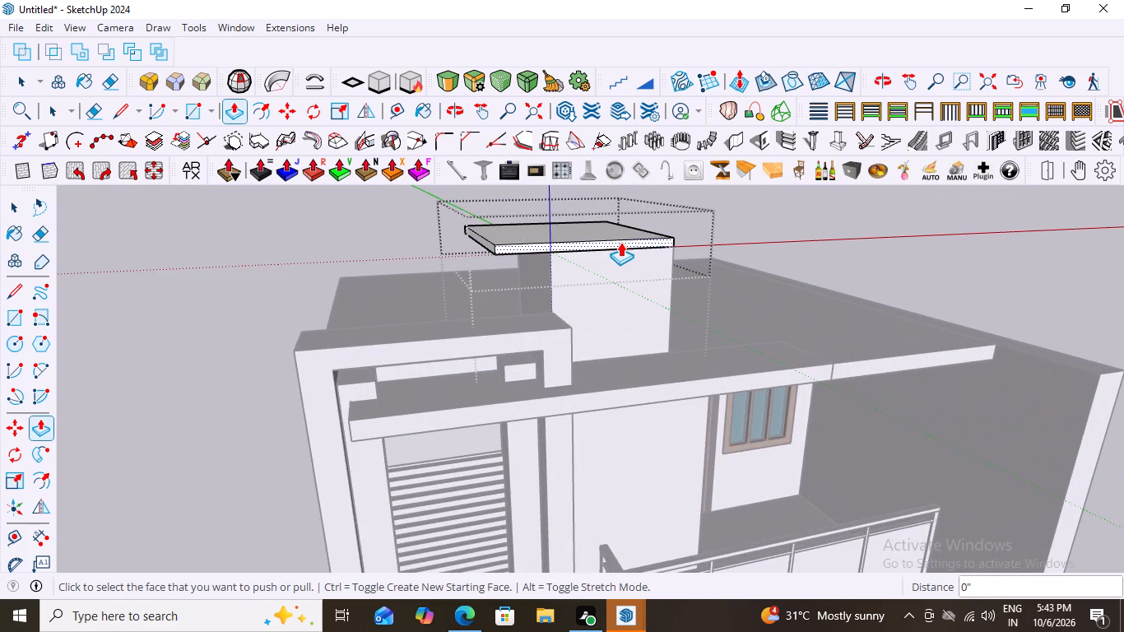
double_click(620, 242)
Repeat the 1' 6" outward extrusion on the cap slab's right side face and close the slab's group.
scroll(547, 301, down, 2)
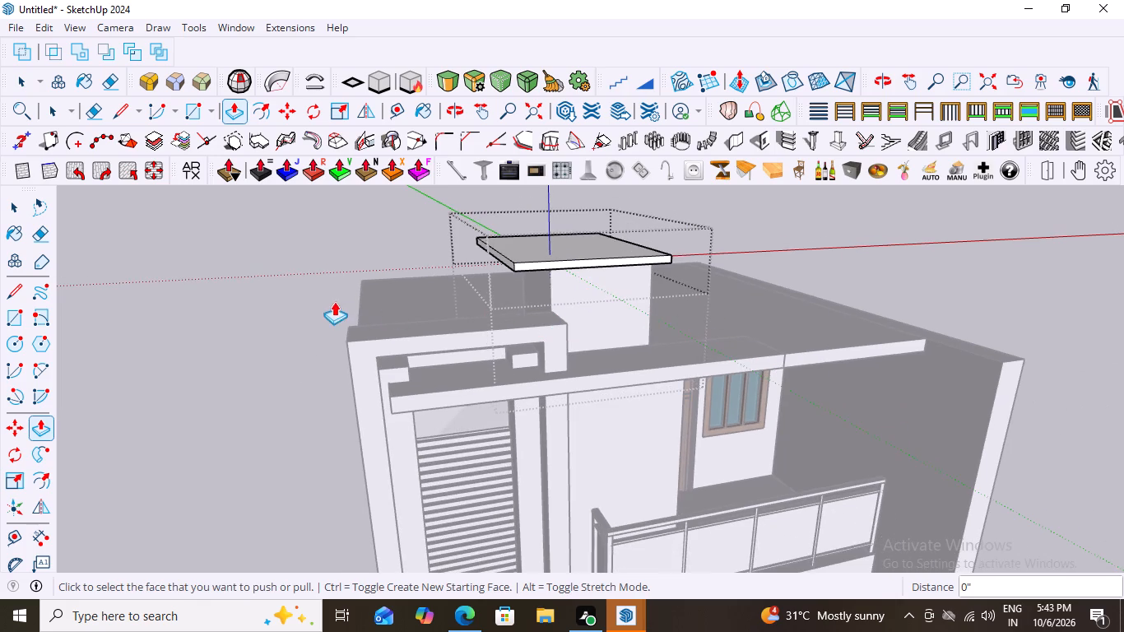
scroll(334, 302, down, 2)
middle_drag(671, 261, 287, 248)
scroll(674, 240, up, 3)
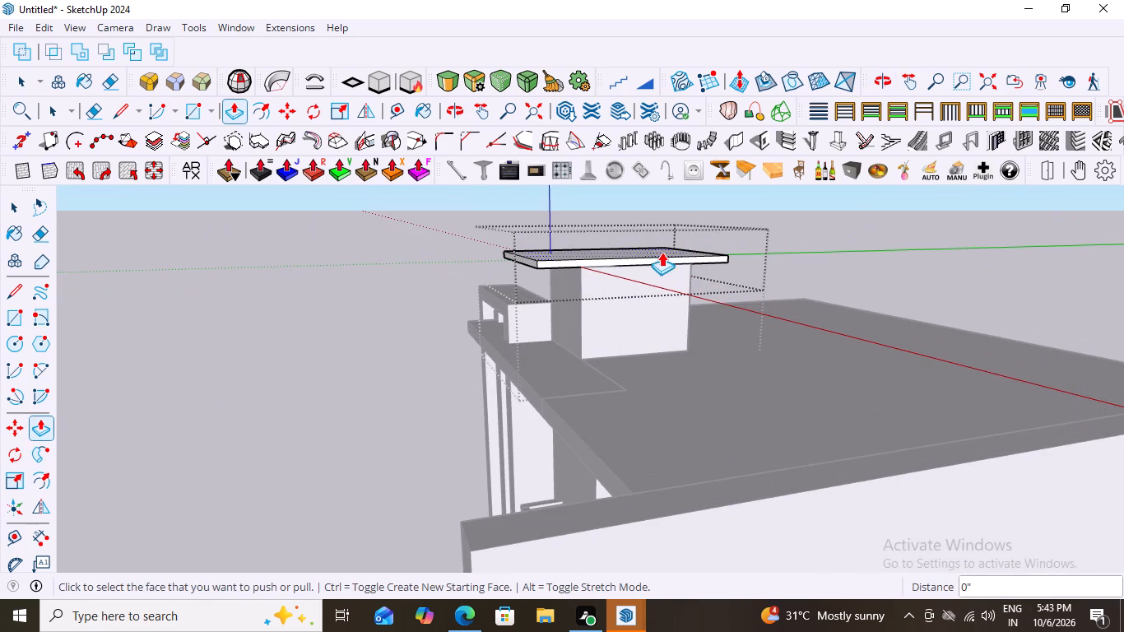
double_click(657, 260)
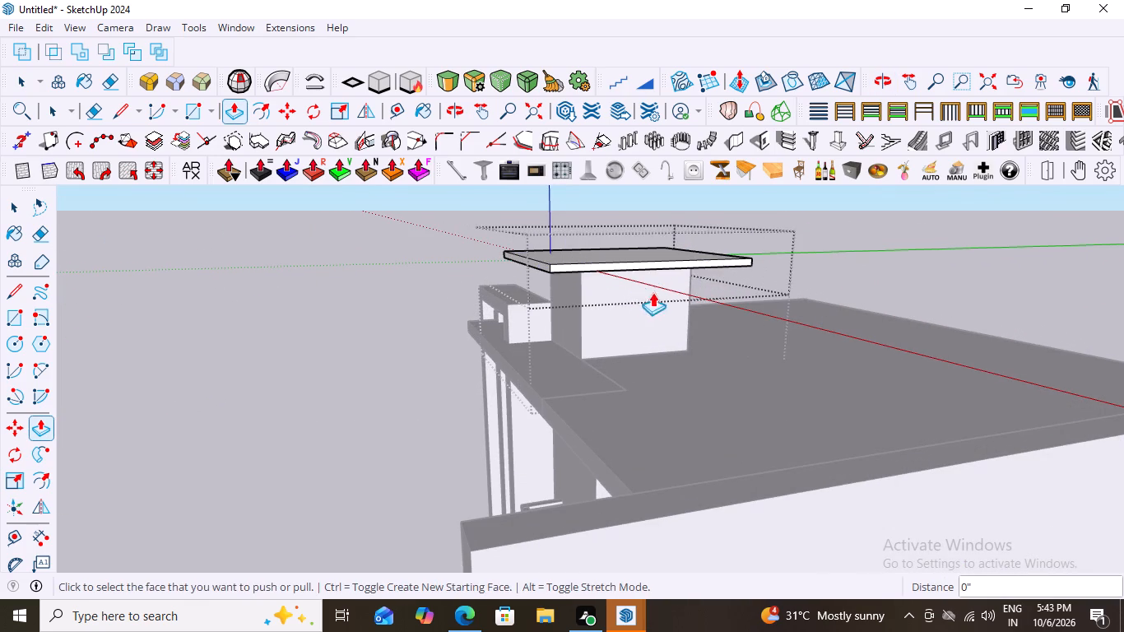
scroll(656, 294, down, 6)
middle_drag(527, 327, 806, 346)
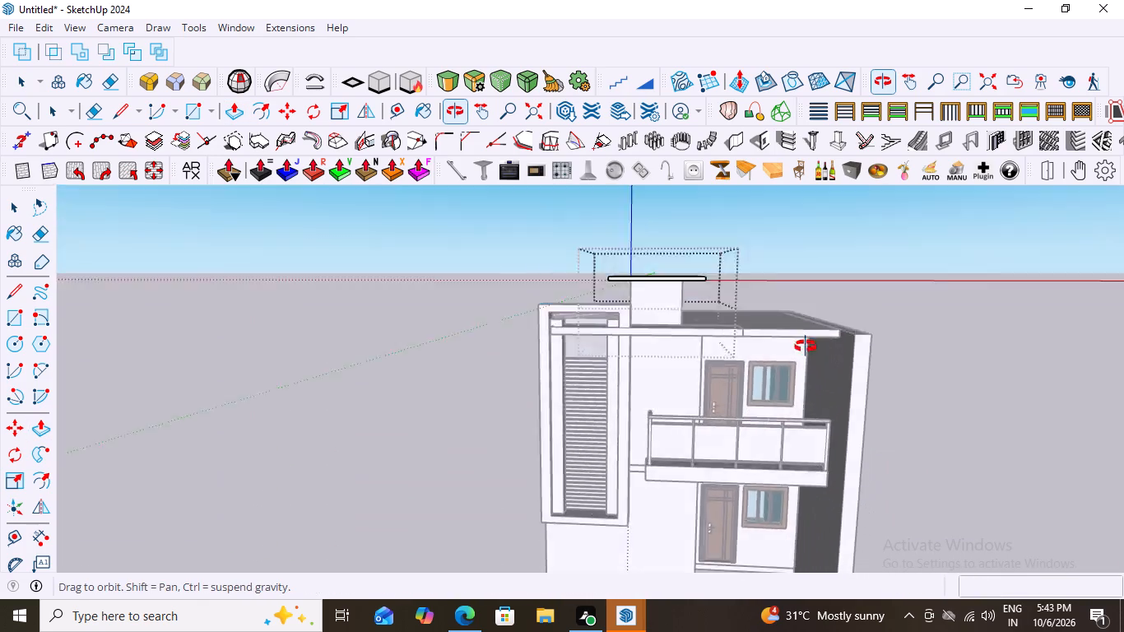
middle_drag(806, 346, 815, 393)
scroll(721, 347, down, 2)
key(space)
click(867, 296)
scroll(660, 319, down, 1)
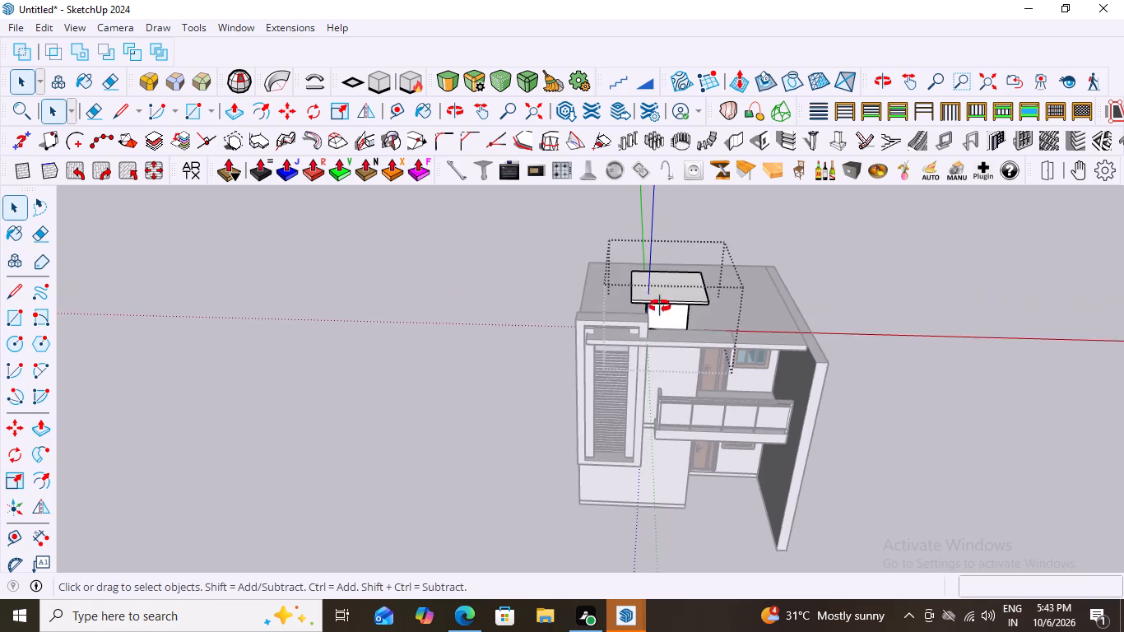
Undo the 1' 6" overhang extrusions on all four side faces of the rooftop box's cap slab.
middle_drag(660, 311, 667, 199)
scroll(660, 269, up, 9)
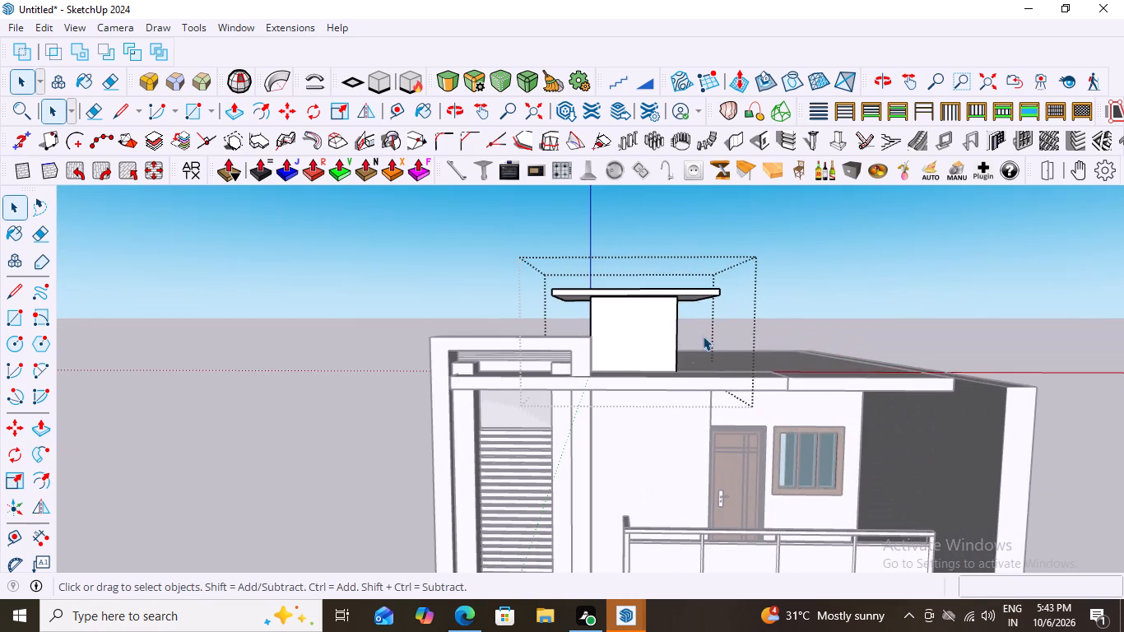
middle_drag(685, 339, 775, 290)
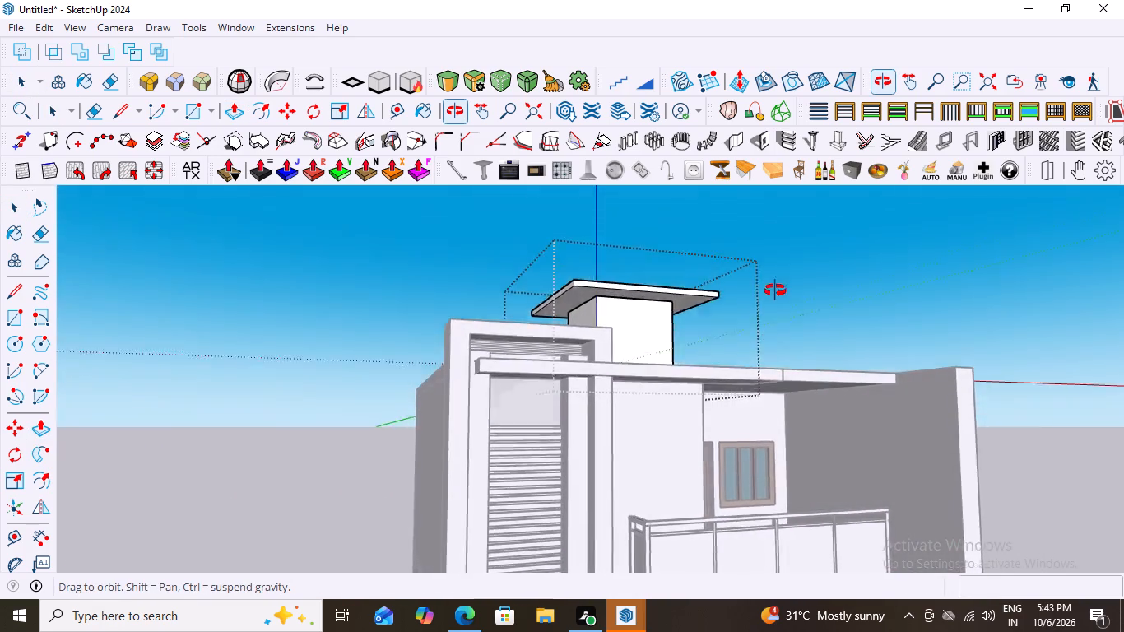
middle_drag(775, 290, 524, 302)
middle_drag(705, 346, 771, 419)
scroll(827, 457, down, 1)
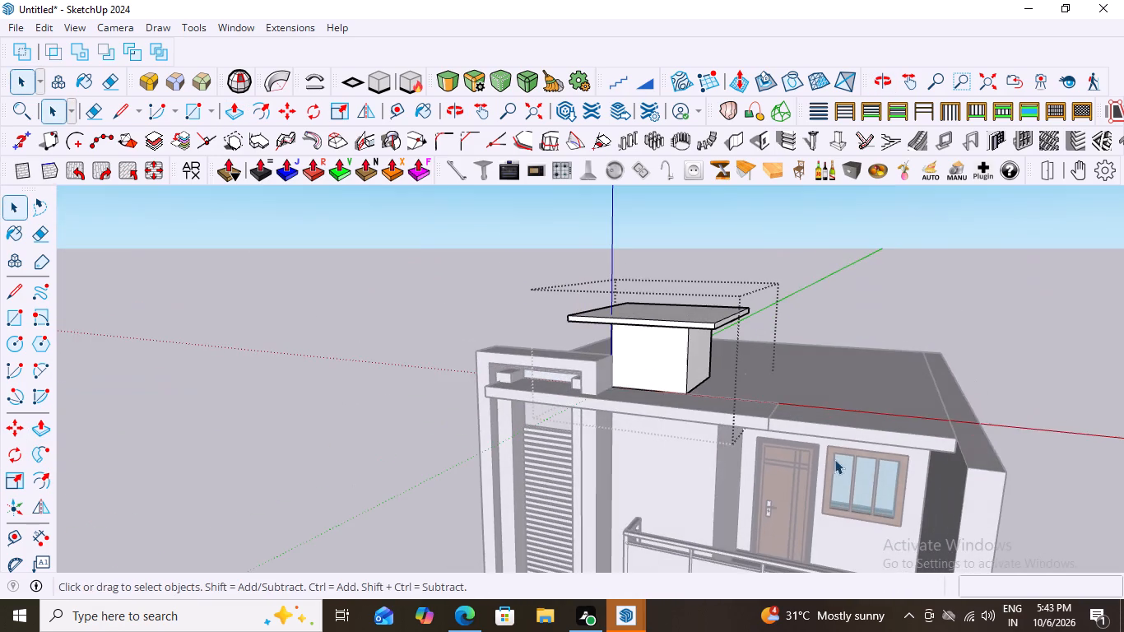
middle_drag(677, 340, 816, 386)
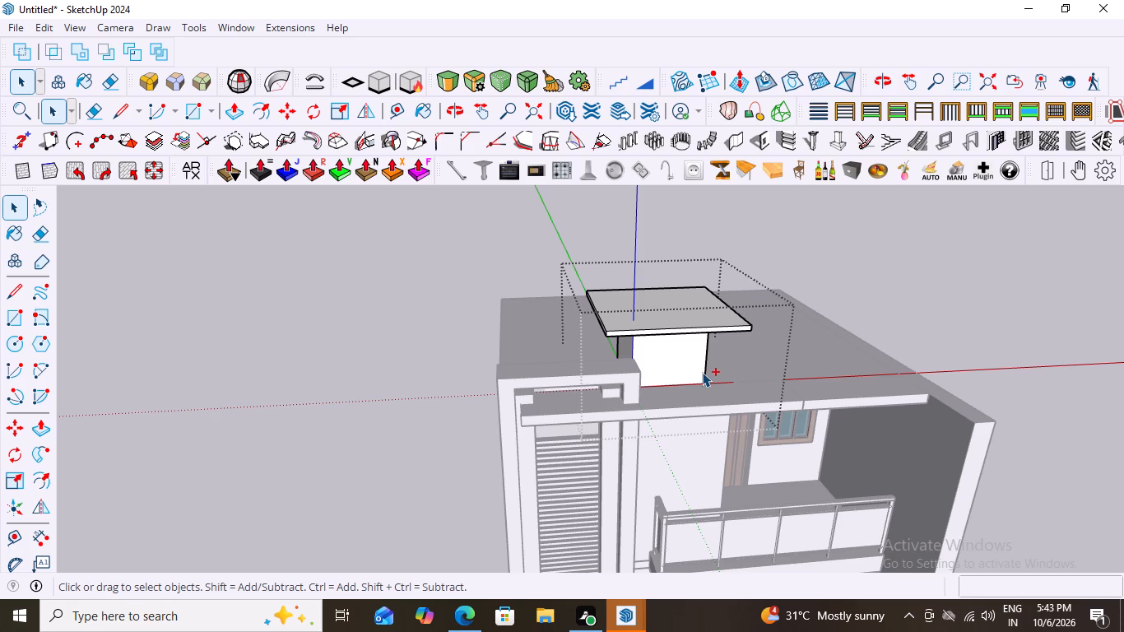
key(ctrl+z)
key(ctrl+z)
key(ctrl+z)
key(ctrl+z)
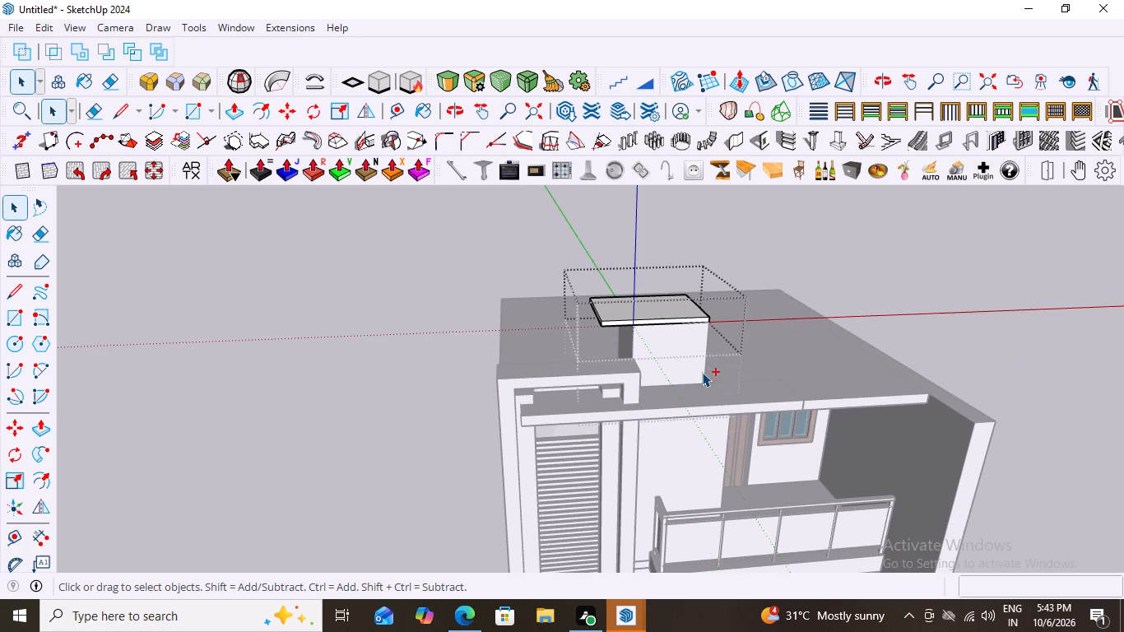
key(ctrl+z)
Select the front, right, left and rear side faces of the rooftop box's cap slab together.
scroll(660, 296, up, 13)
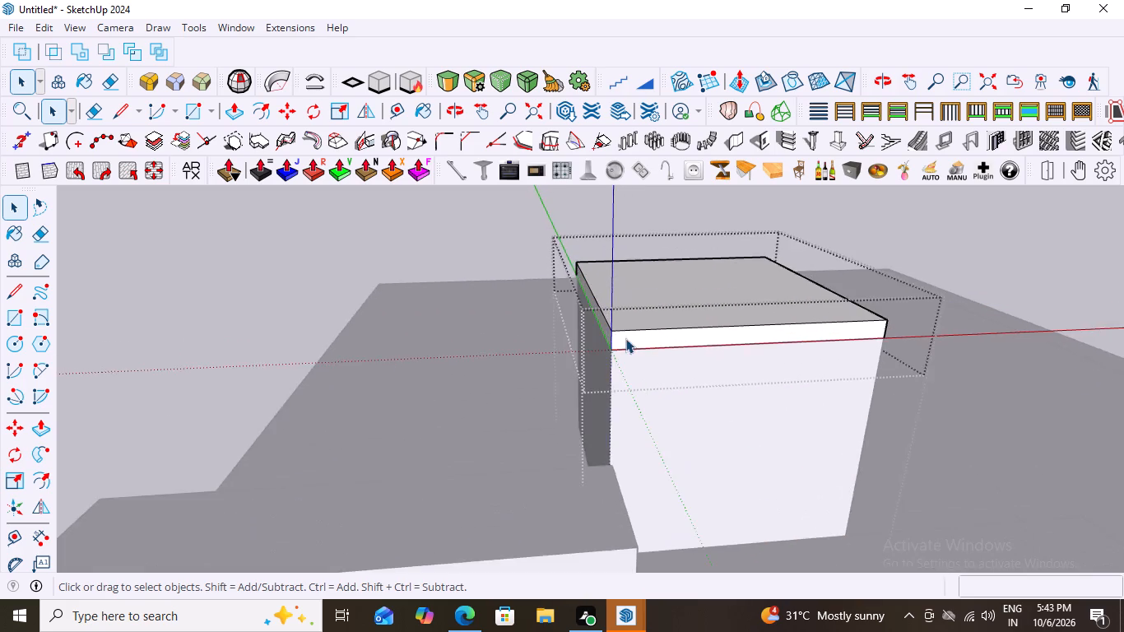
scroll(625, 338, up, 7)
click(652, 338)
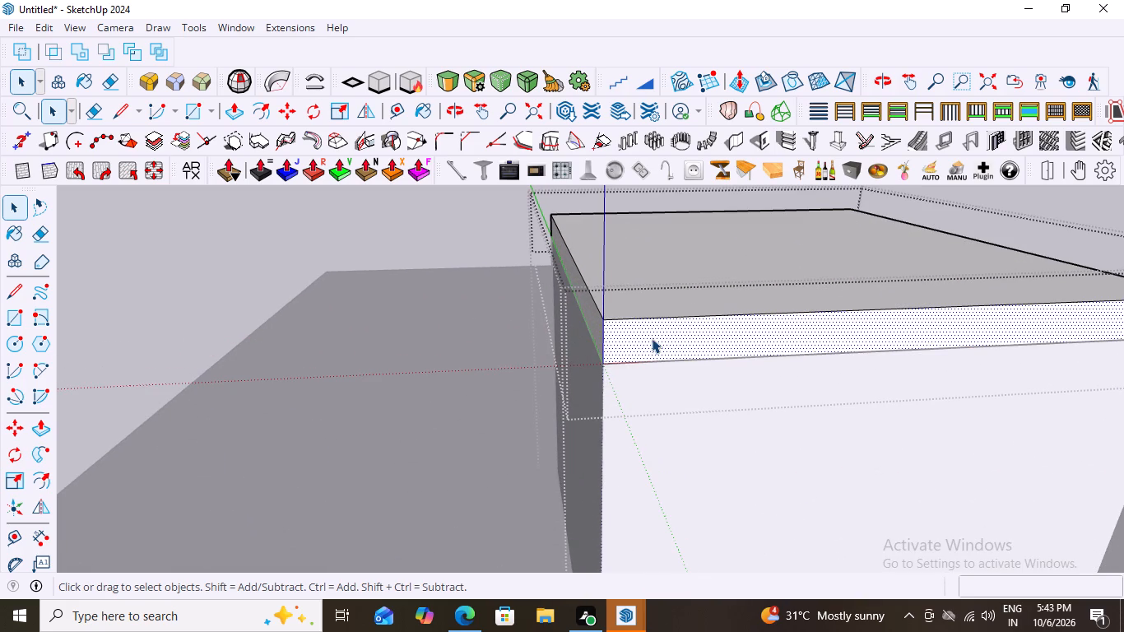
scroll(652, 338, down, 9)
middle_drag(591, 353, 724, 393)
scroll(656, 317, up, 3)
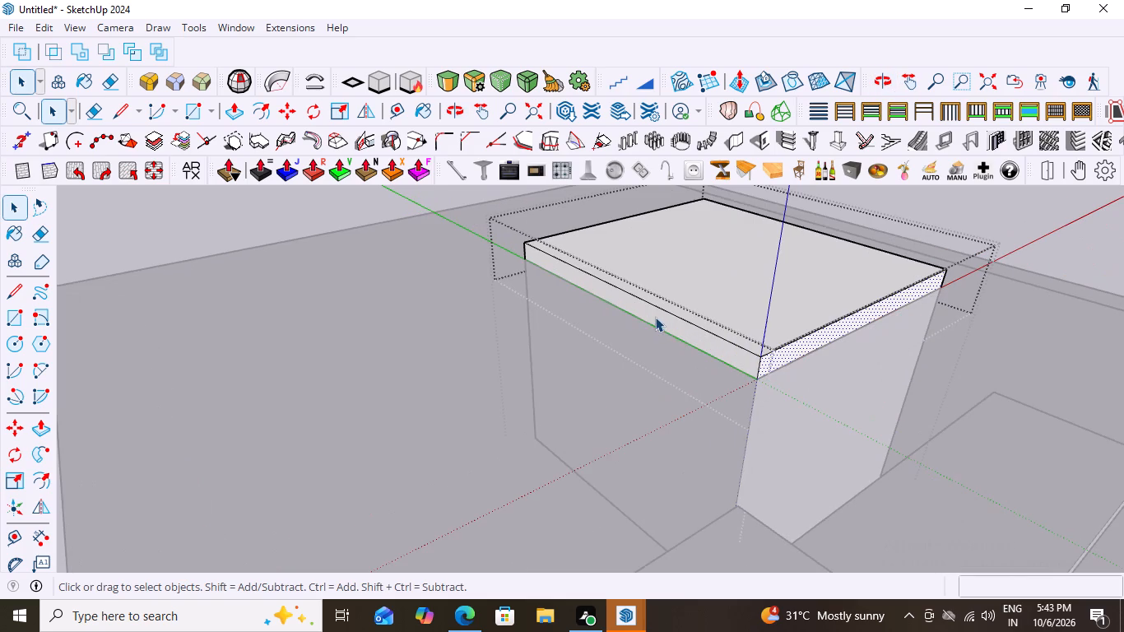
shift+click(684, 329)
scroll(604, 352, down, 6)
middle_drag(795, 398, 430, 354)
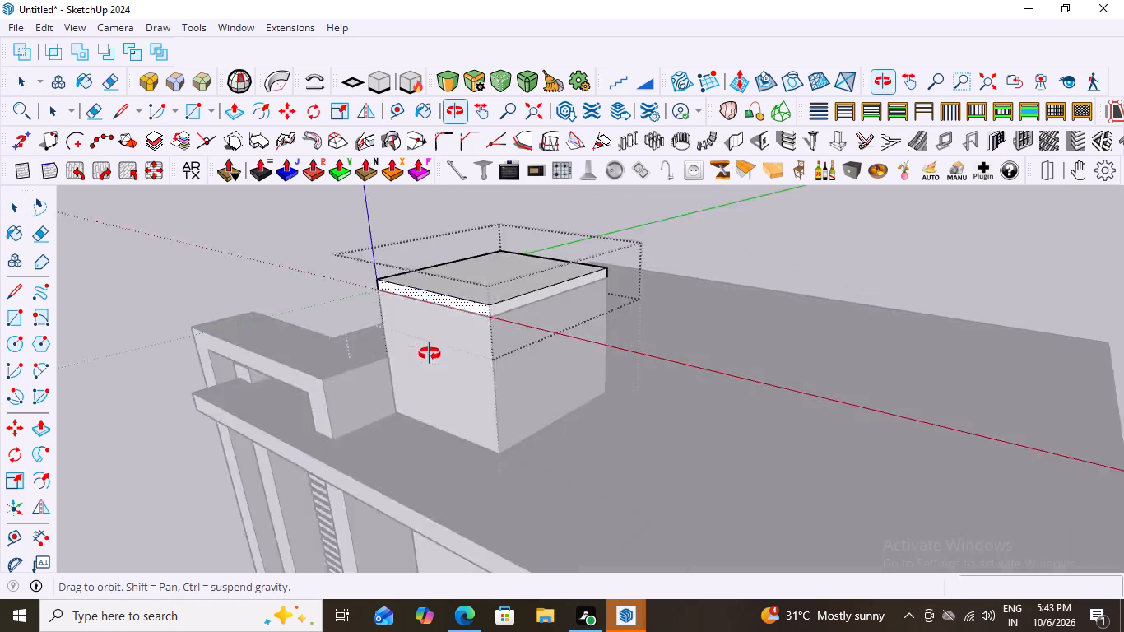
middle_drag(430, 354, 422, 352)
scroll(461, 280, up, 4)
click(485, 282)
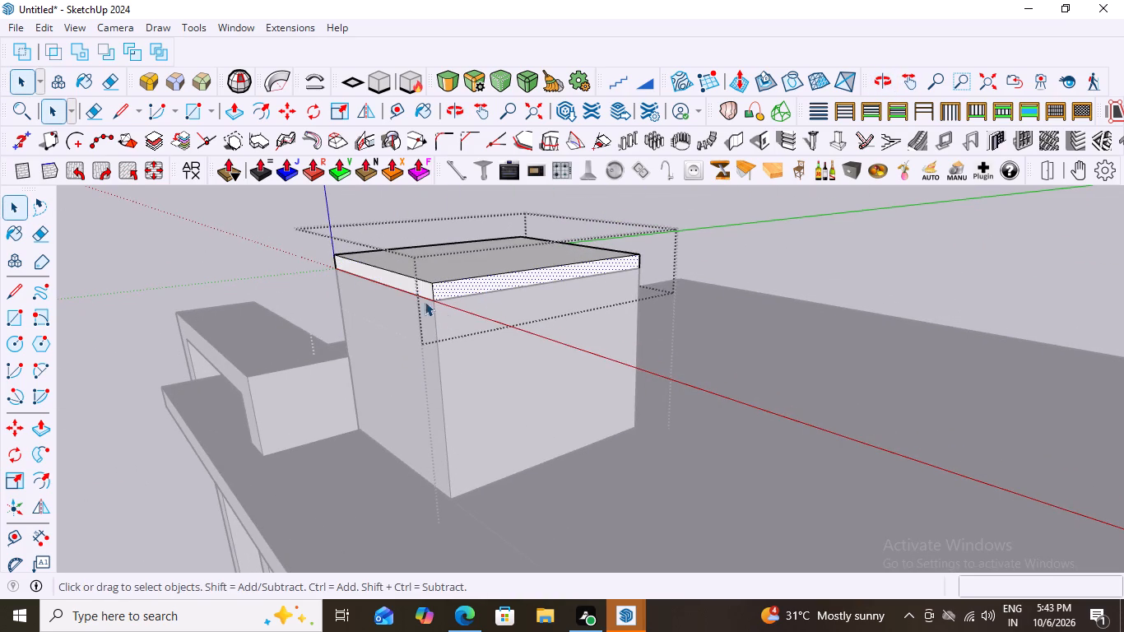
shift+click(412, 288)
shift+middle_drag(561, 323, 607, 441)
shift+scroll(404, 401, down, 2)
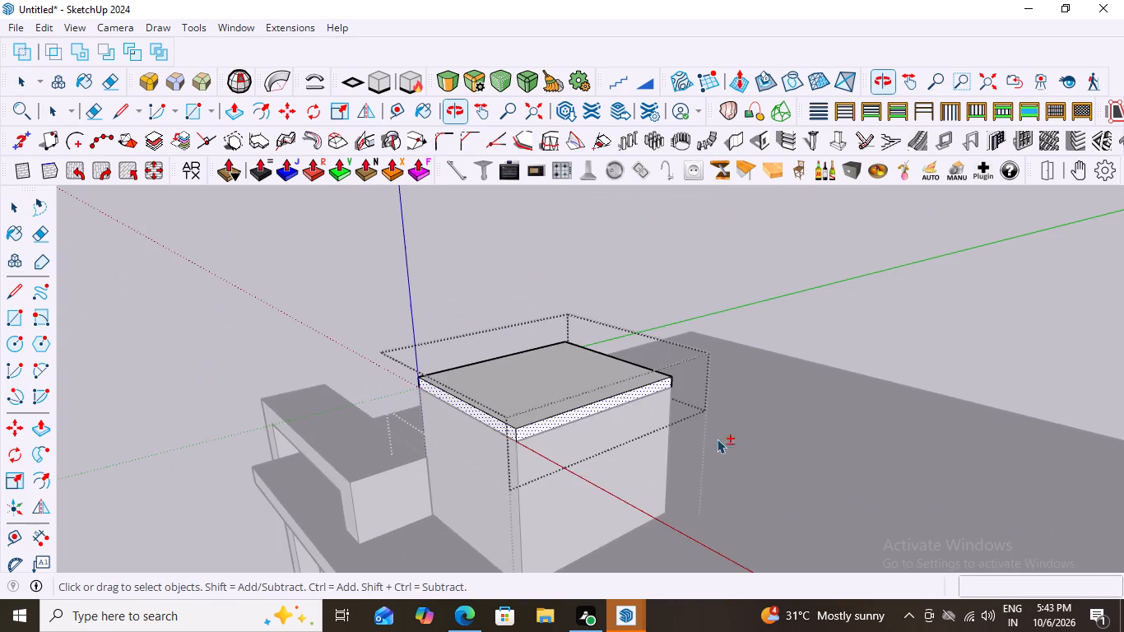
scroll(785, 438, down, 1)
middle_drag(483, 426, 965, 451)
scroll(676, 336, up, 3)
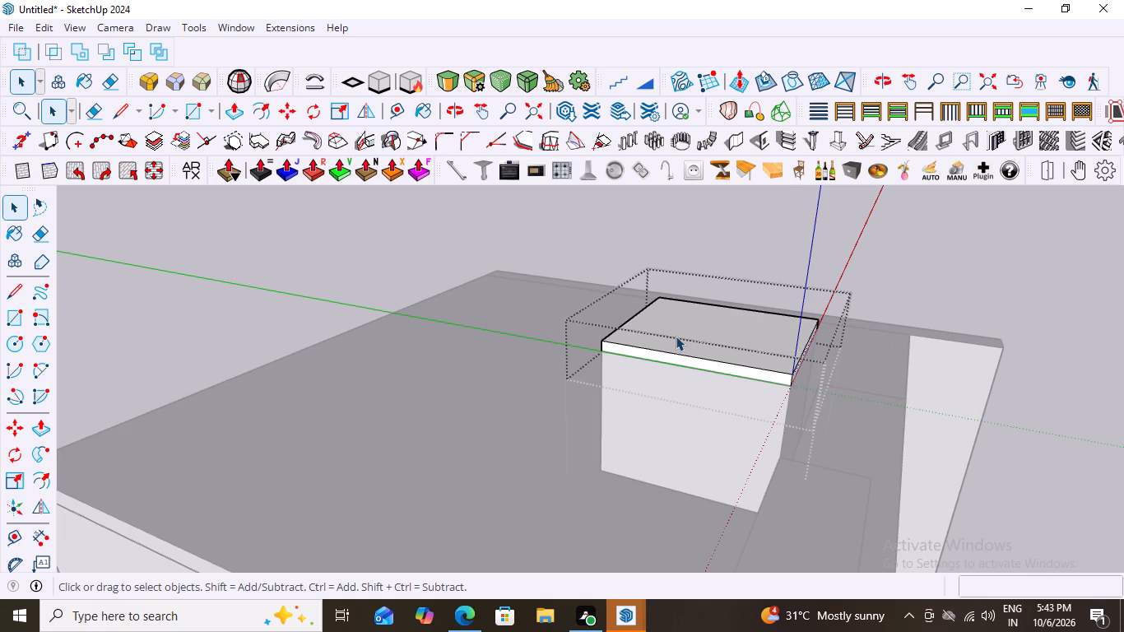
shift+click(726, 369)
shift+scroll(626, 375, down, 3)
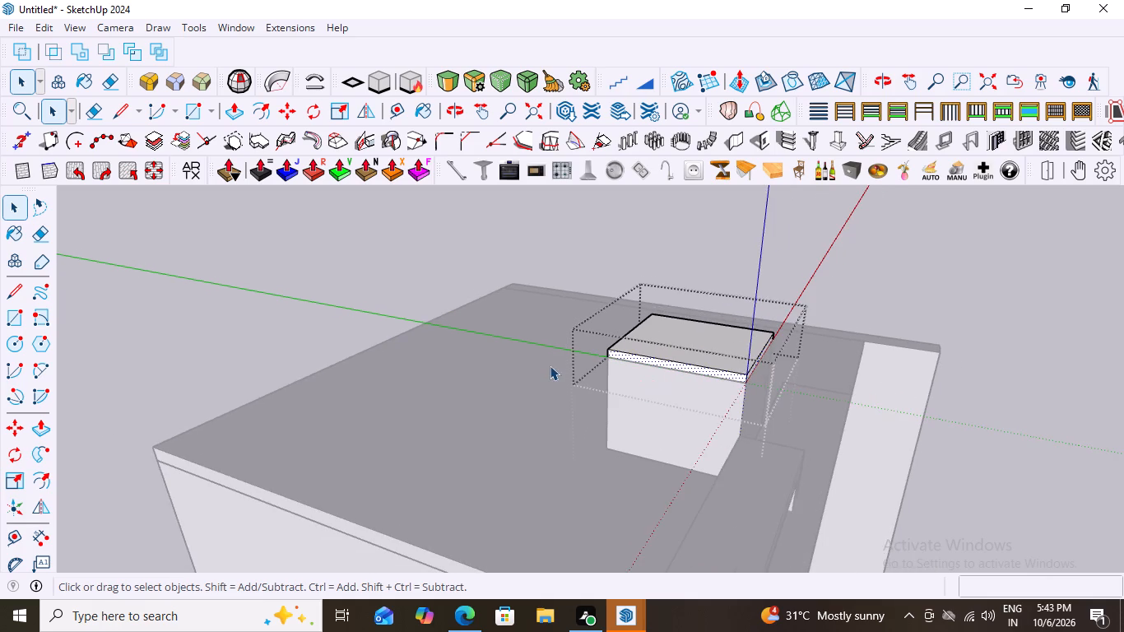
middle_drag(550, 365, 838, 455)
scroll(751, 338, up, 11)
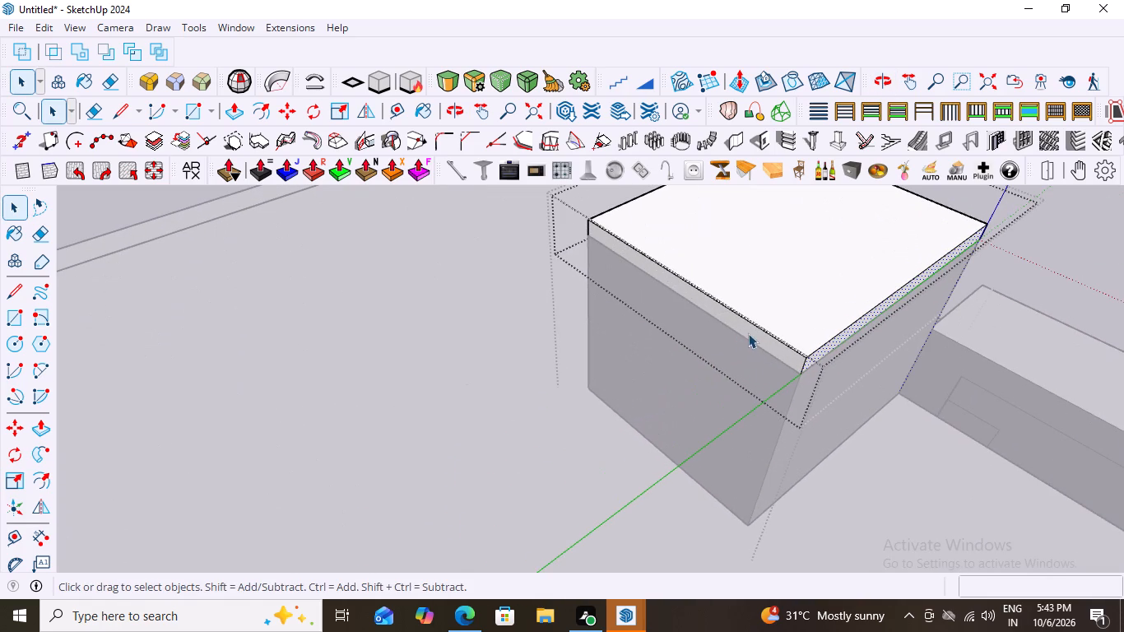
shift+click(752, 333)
Push/Pull the cap slab's front side face outward 0.5 feet beyond the rooftop box.
scroll(522, 322, down, 17)
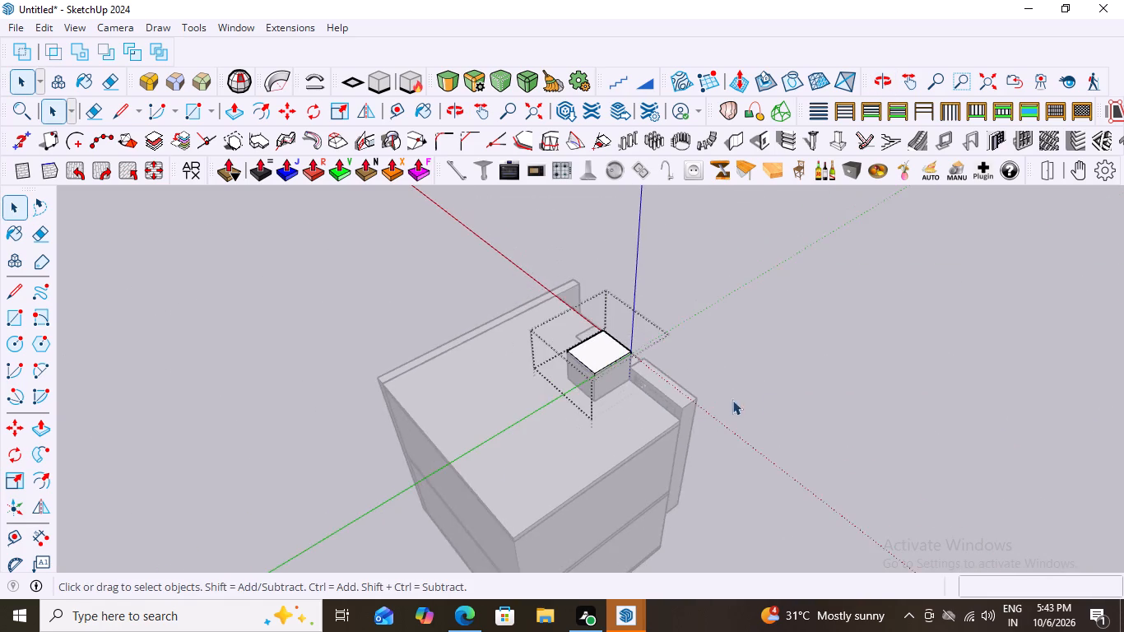
middle_drag(769, 397, 198, 274)
scroll(590, 317, up, 7)
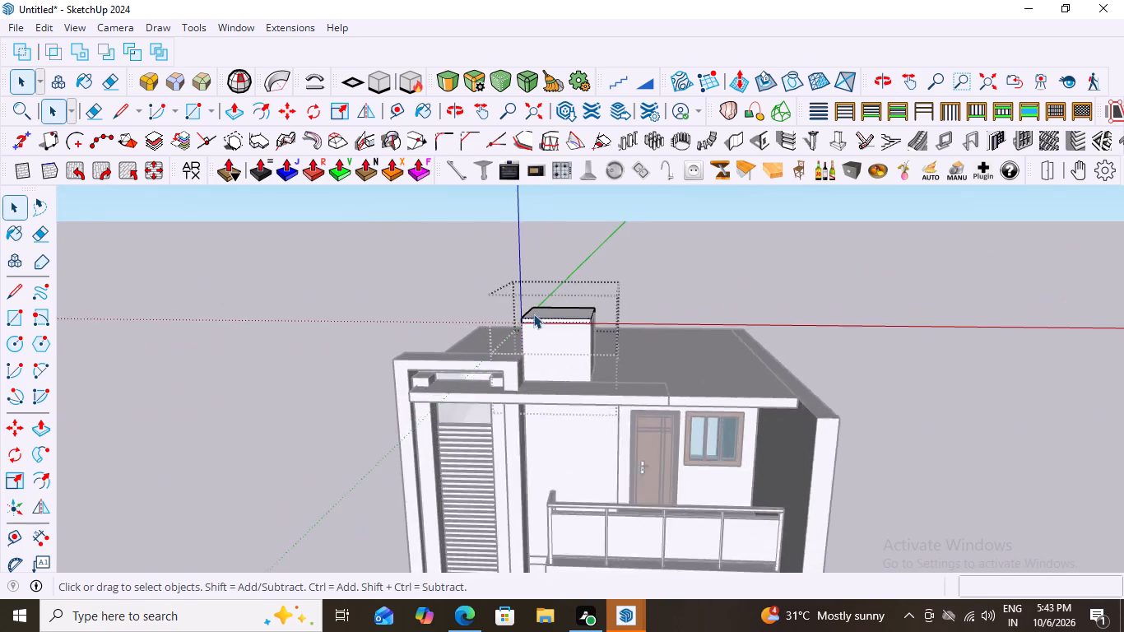
scroll(533, 314, up, 4)
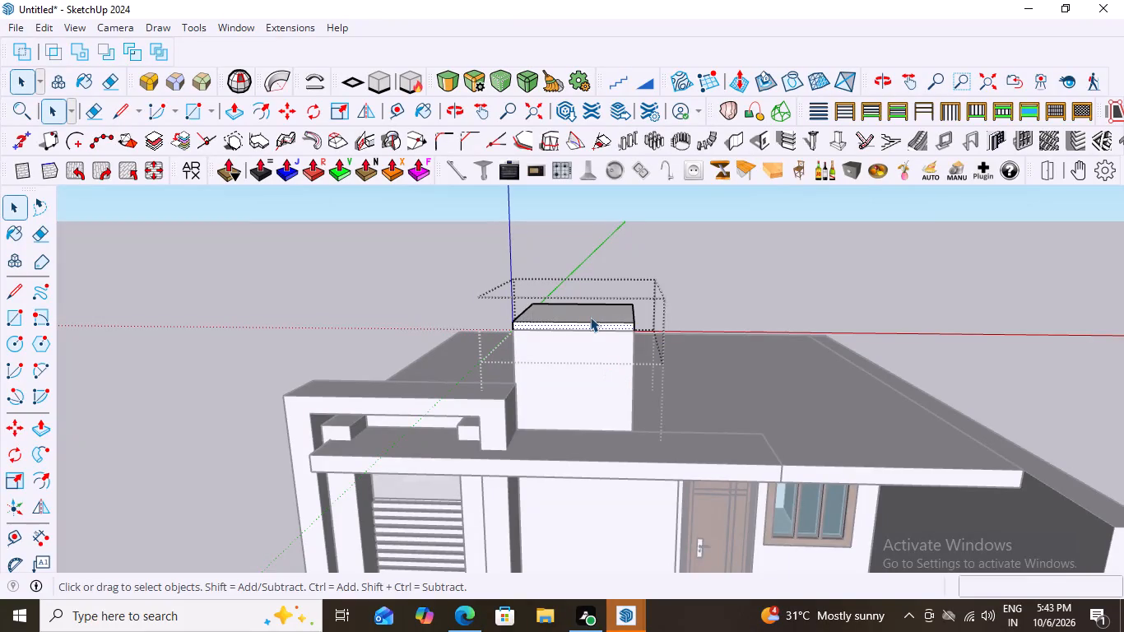
key(p)
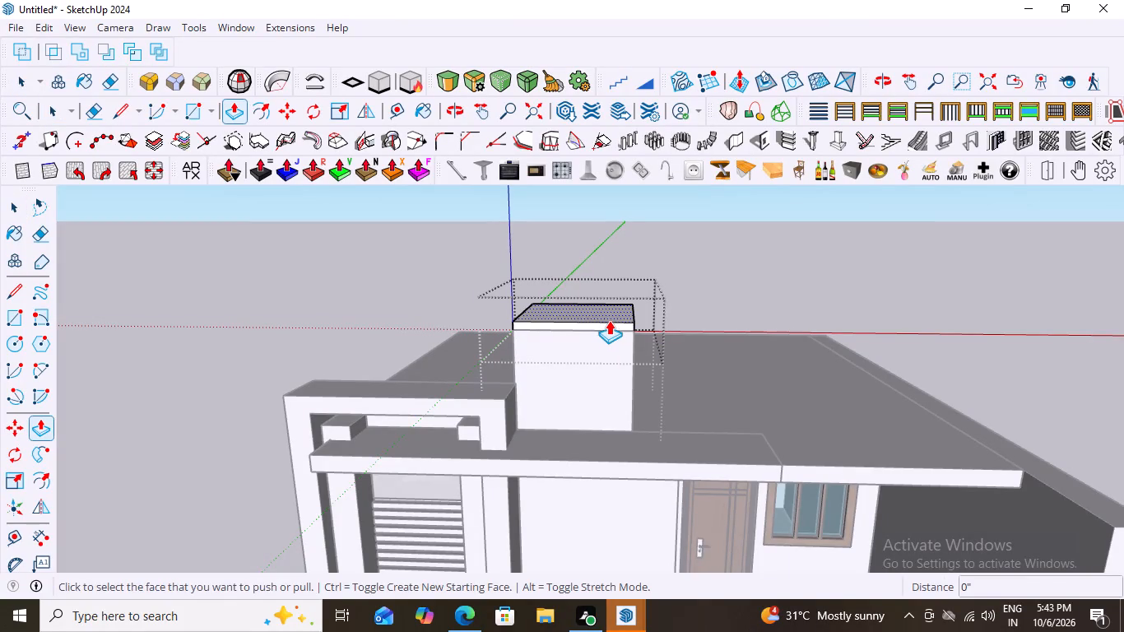
click(609, 323)
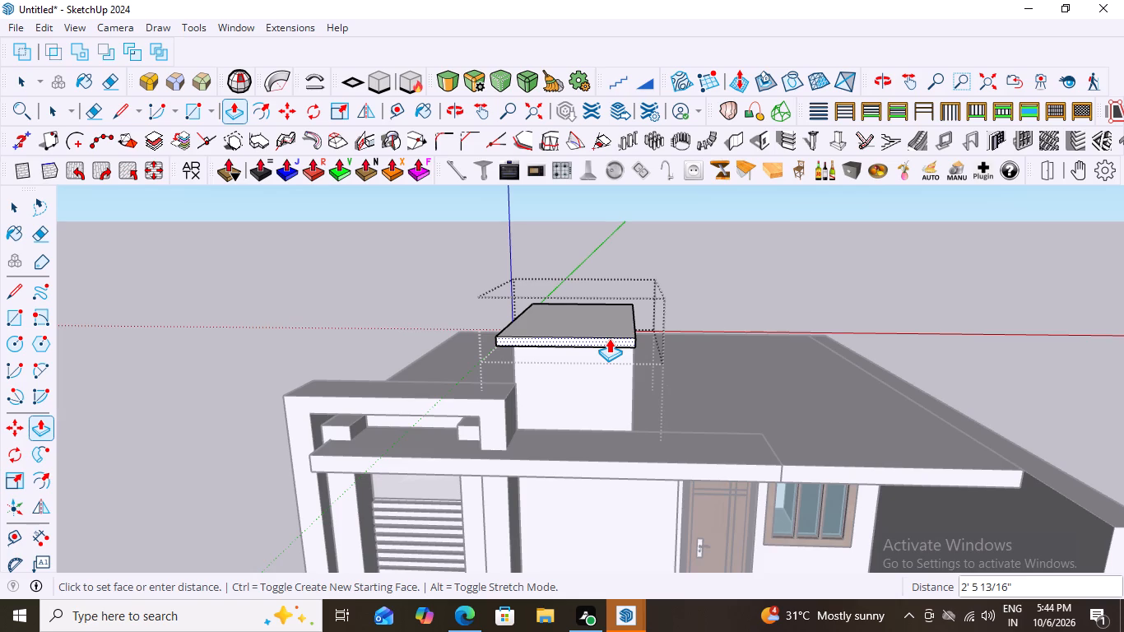
key(period)
key(5)
key(apostrophe)
key(Return)
Set the cap slab's front overhang extrusion to 1 foot.
middle_drag(686, 354, 493, 314)
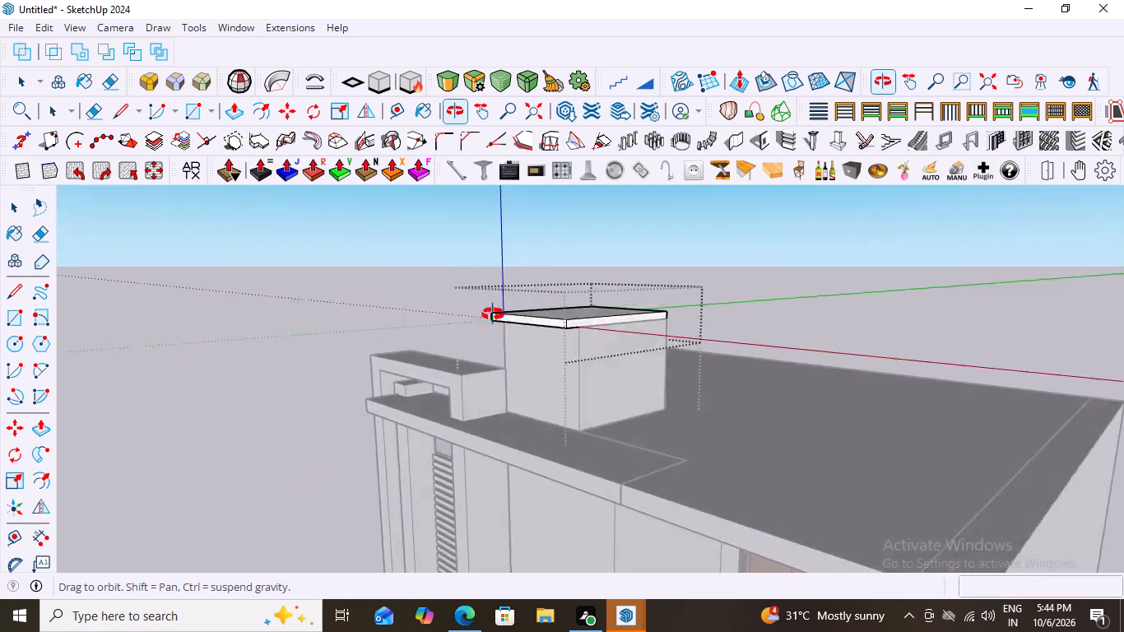
middle_drag(493, 314, 724, 407)
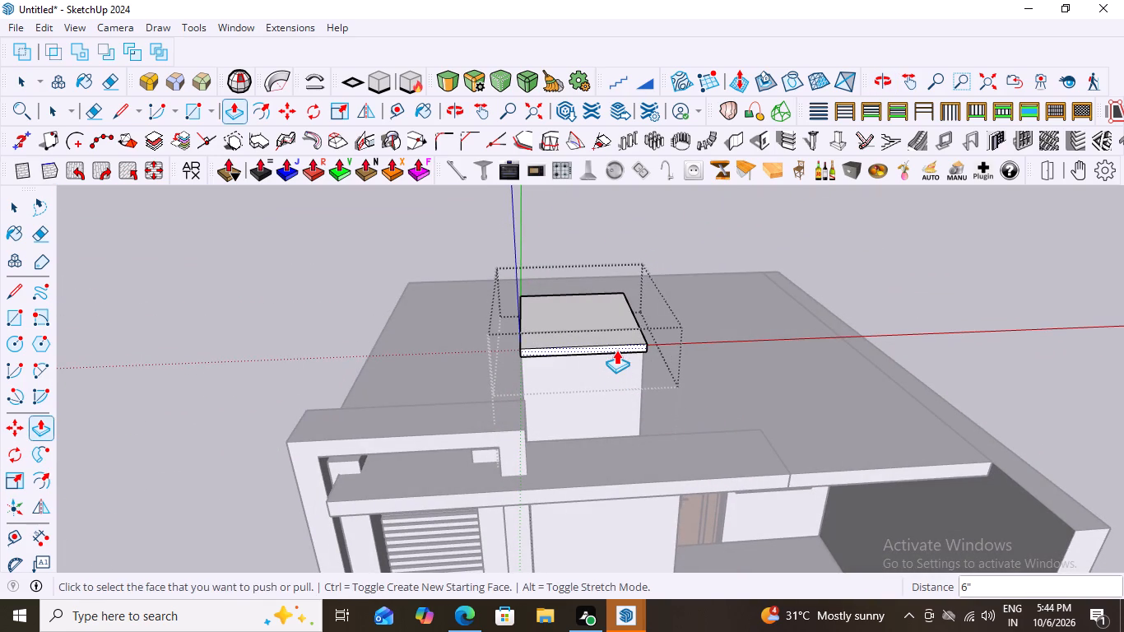
key(1)
key(apostrophe)
key(Return)
Repeat the 1' outward extrusion on the cap slab's right, rear and left side faces.
middle_drag(739, 390, 472, 302)
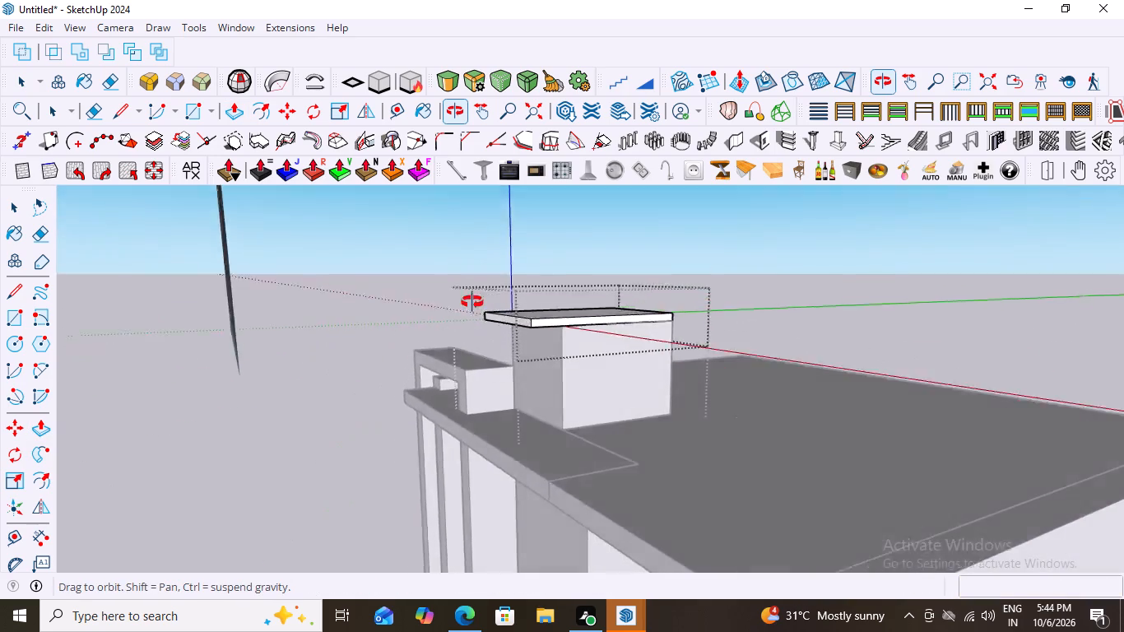
middle_drag(472, 302, 497, 409)
scroll(591, 359, up, 2)
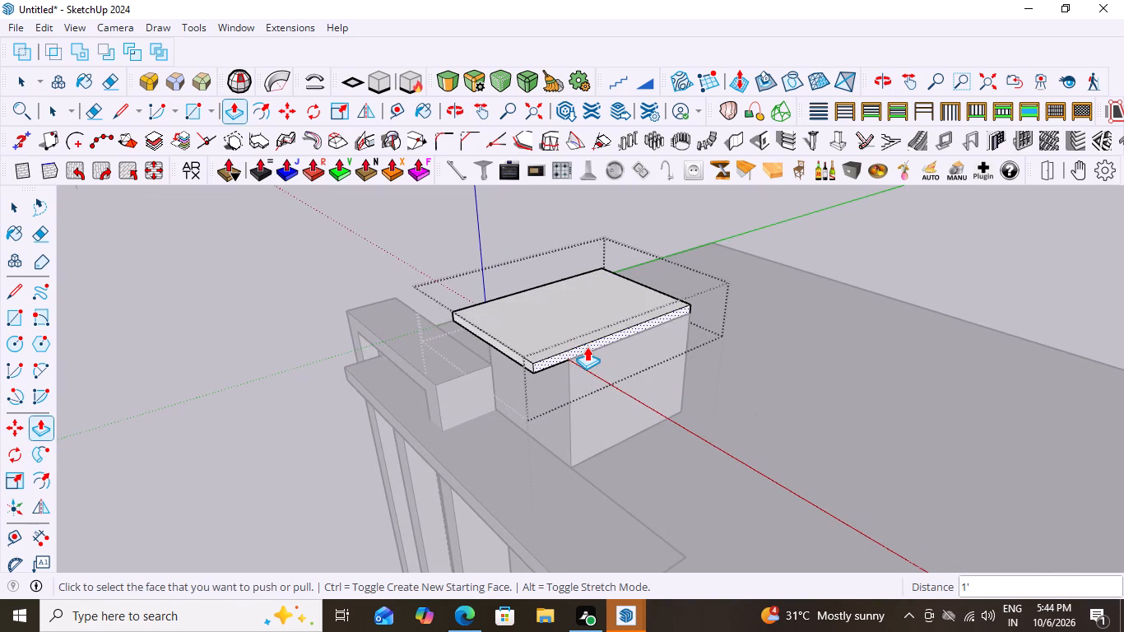
double_click(587, 348)
middle_drag(689, 372, 308, 367)
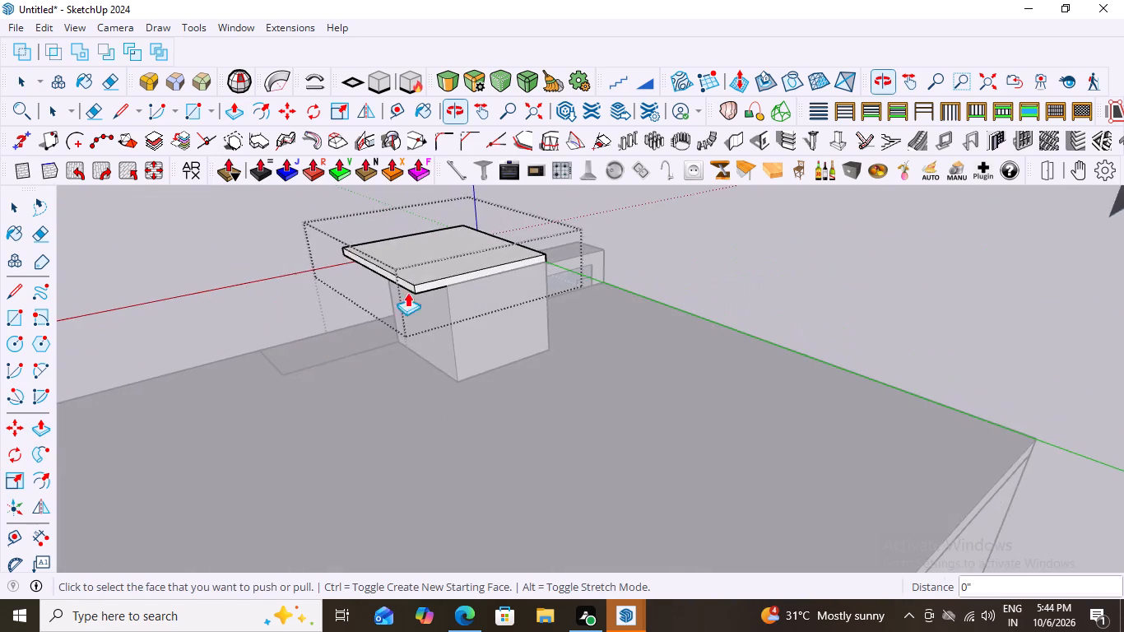
scroll(431, 276, up, 3)
double_click(467, 281)
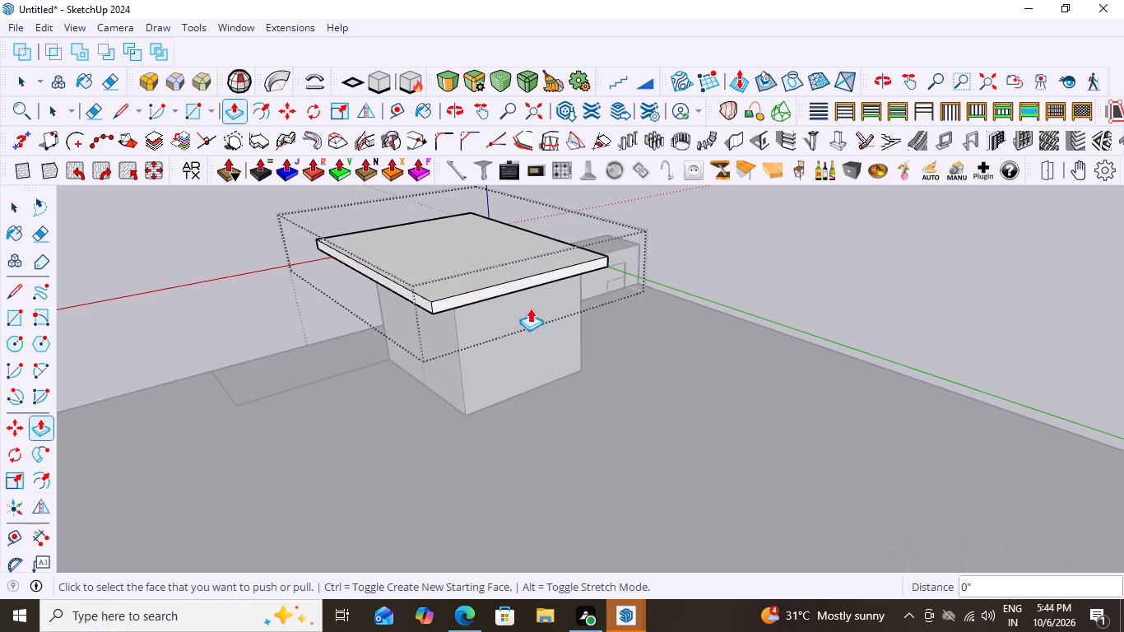
middle_drag(541, 320, 134, 350)
scroll(392, 282, down, 6)
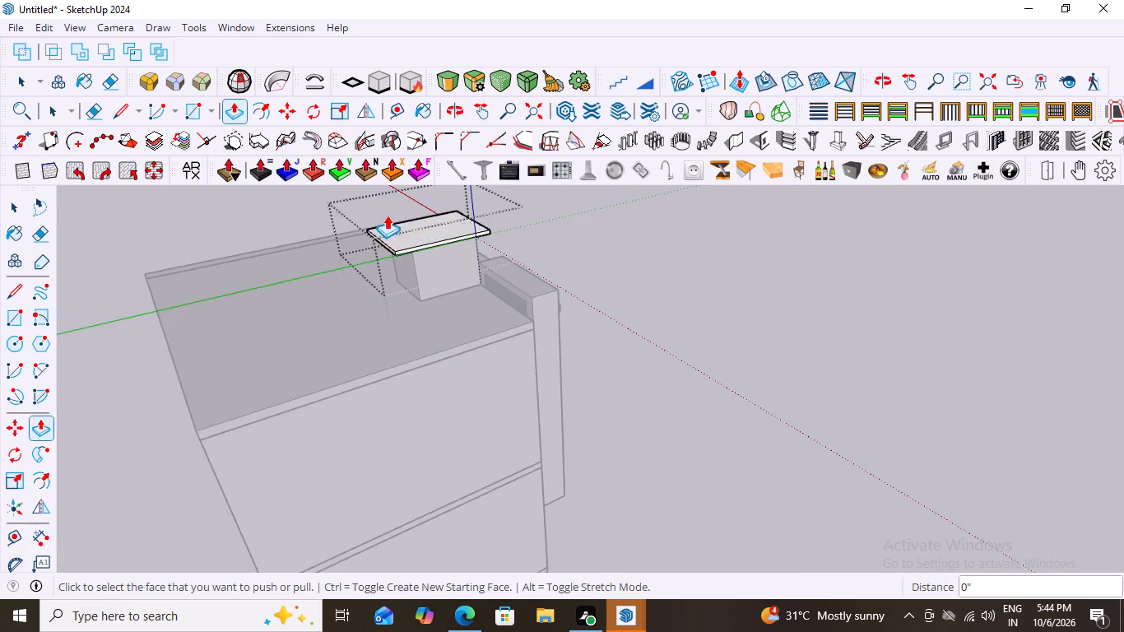
scroll(387, 215, up, 6)
double_click(423, 263)
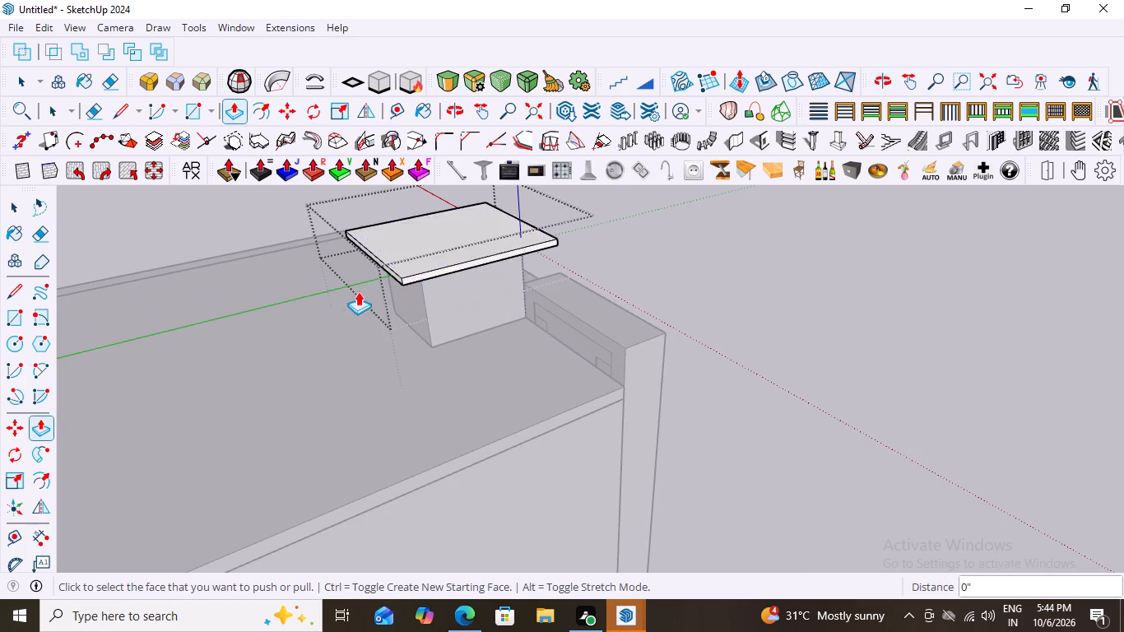
Leave Push/Pull and close the cap slab's group and the rooftop box group that contains it.
scroll(358, 293, down, 11)
key(space)
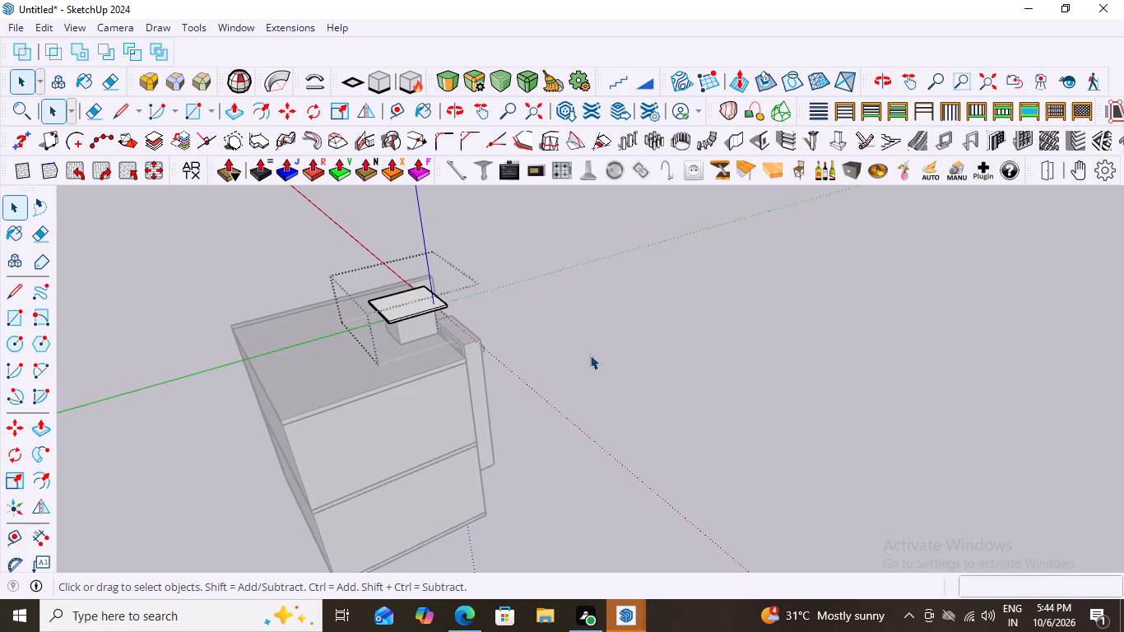
click(599, 356)
scroll(515, 361, down, 9)
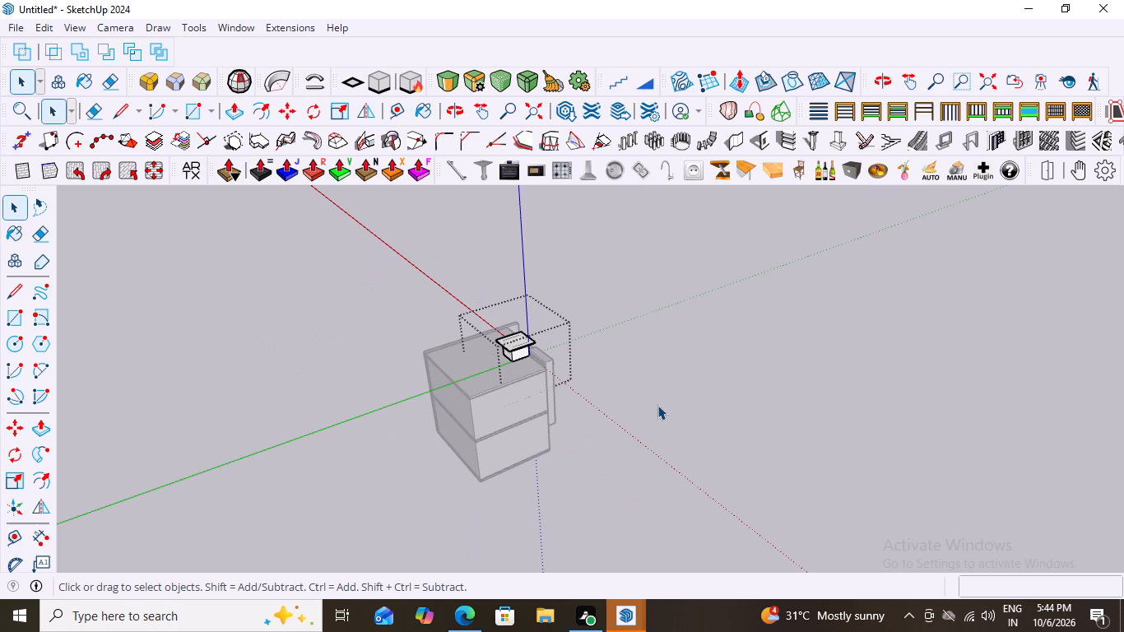
click(637, 389)
Examine the house's front elevation to judge the rooftop box and its overhanging cap slab.
scroll(641, 396, down, 7)
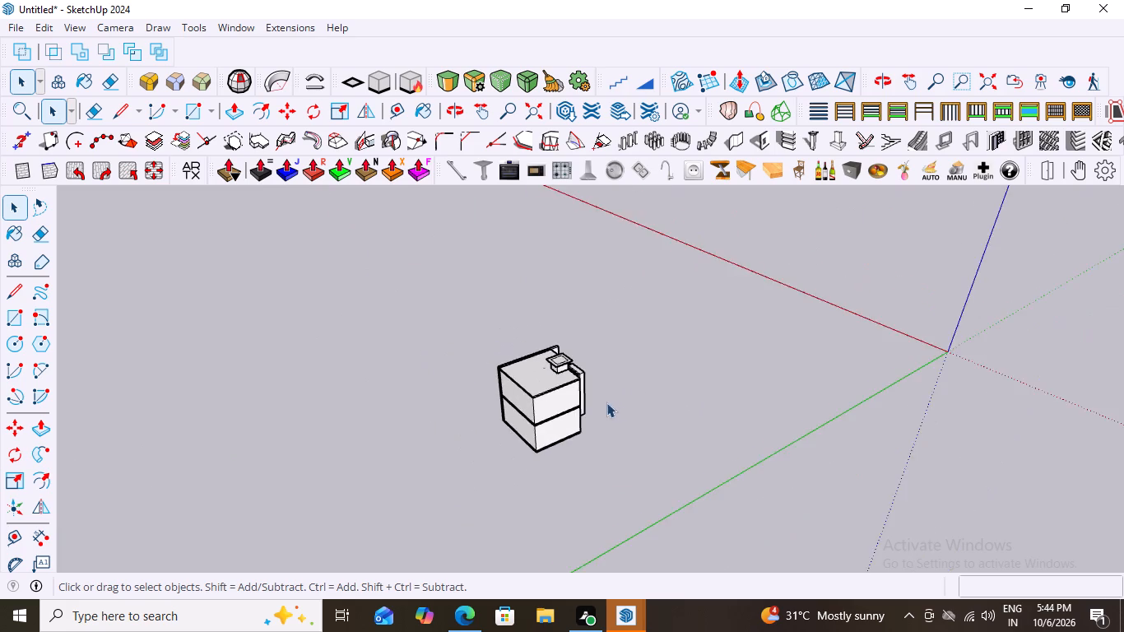
scroll(606, 402, down, 5)
middle_drag(627, 425, 135, 346)
scroll(648, 417, up, 19)
middle_drag(592, 392, 529, 392)
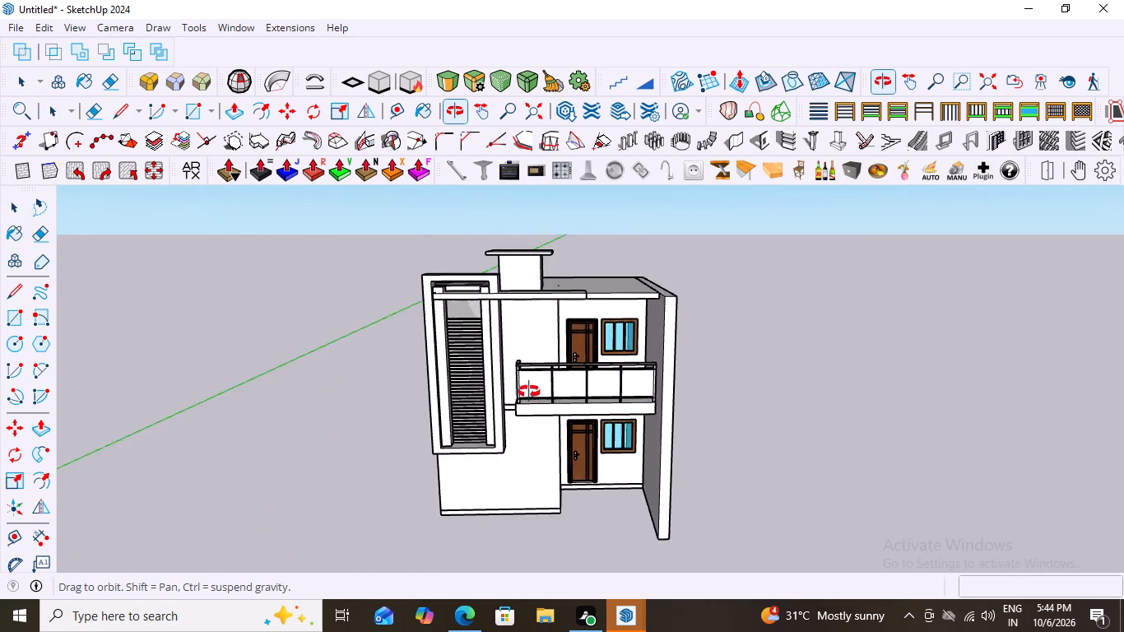
middle_drag(529, 392, 569, 438)
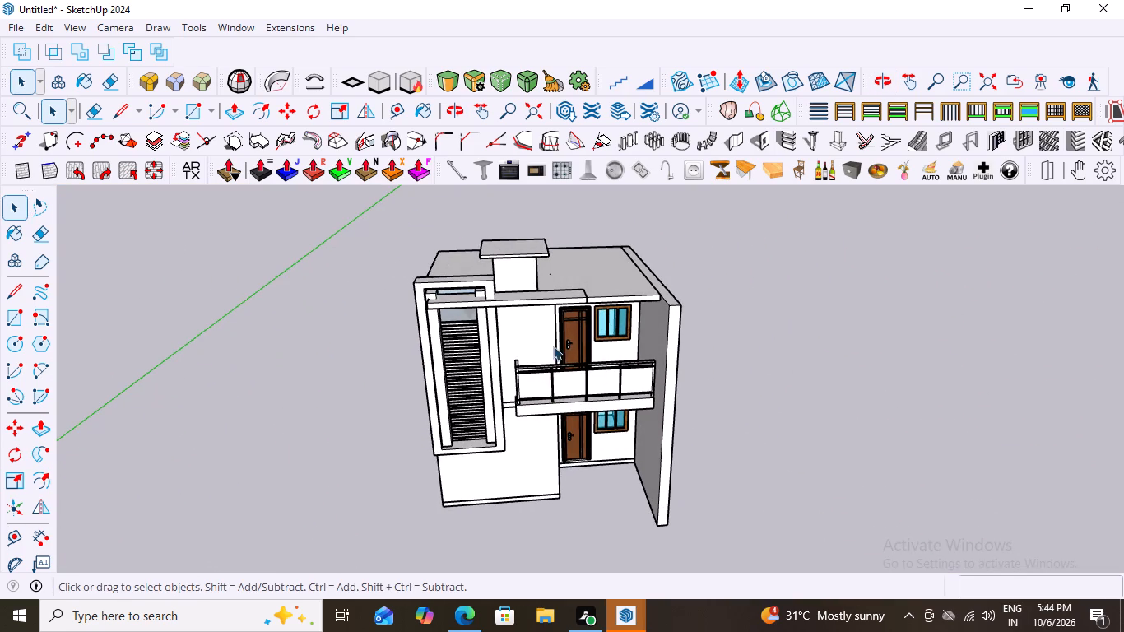
Examine the rooftop box, its overhanging cap slab and the adjoining roof slab edges up close from the front.
scroll(528, 245, up, 7)
middle_drag(523, 294, 500, 211)
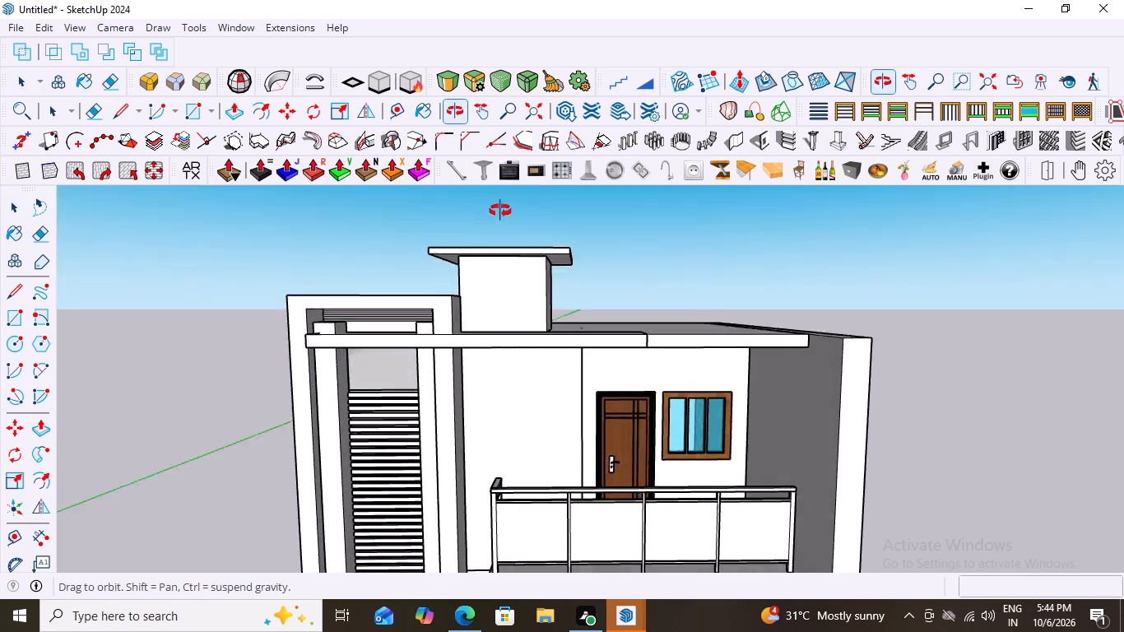
middle_drag(500, 211, 500, 239)
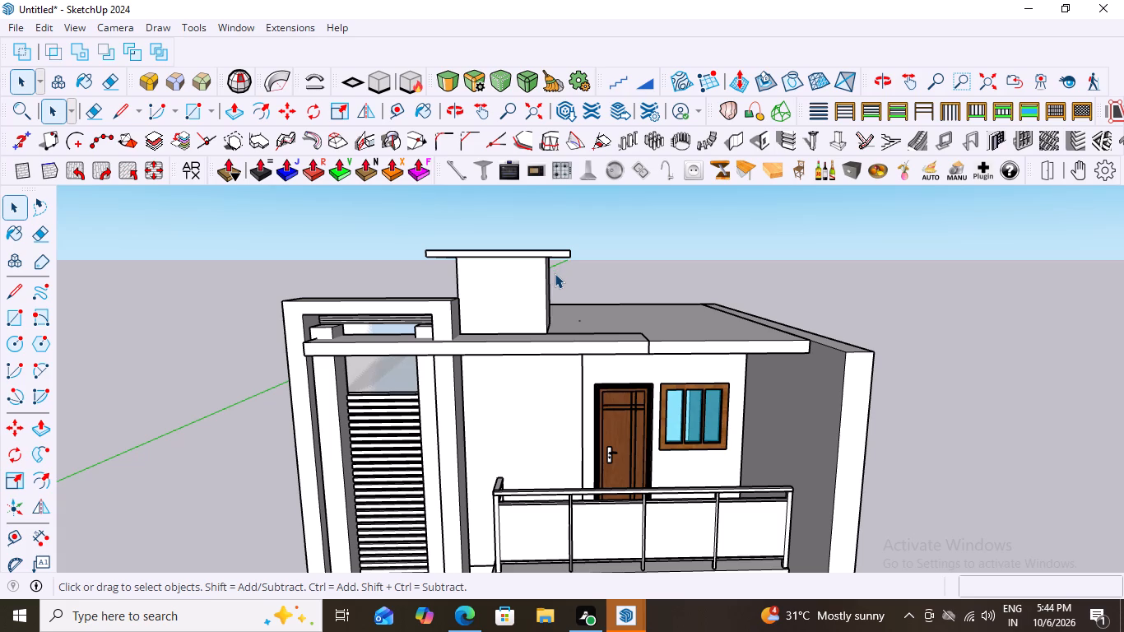
scroll(615, 336, up, 2)
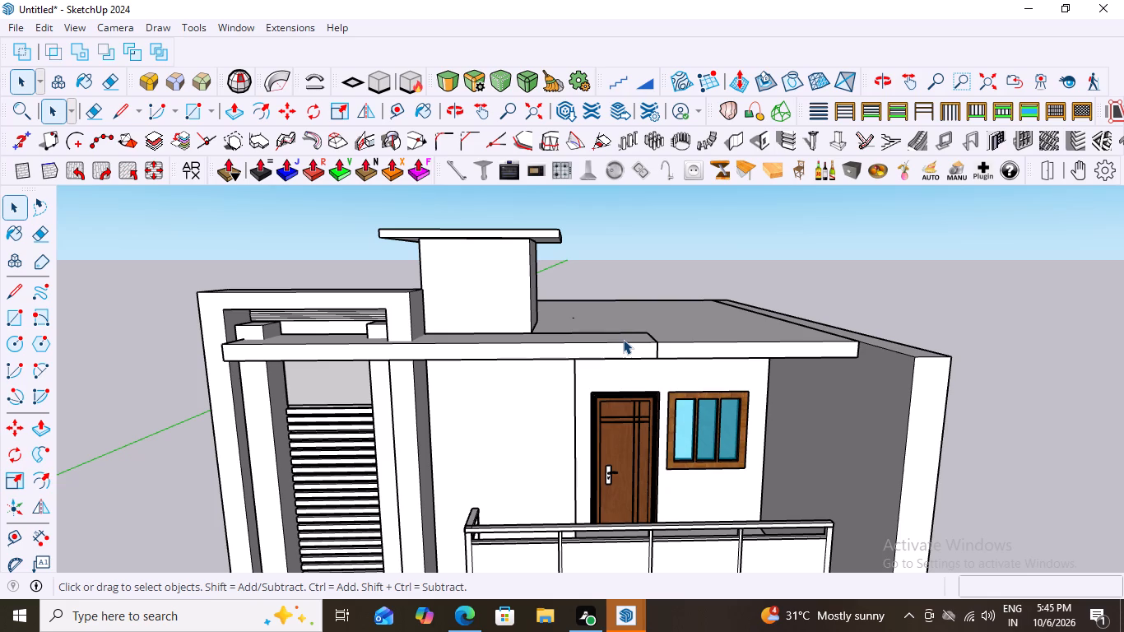
middle_drag(561, 293, 588, 350)
scroll(530, 304, up, 4)
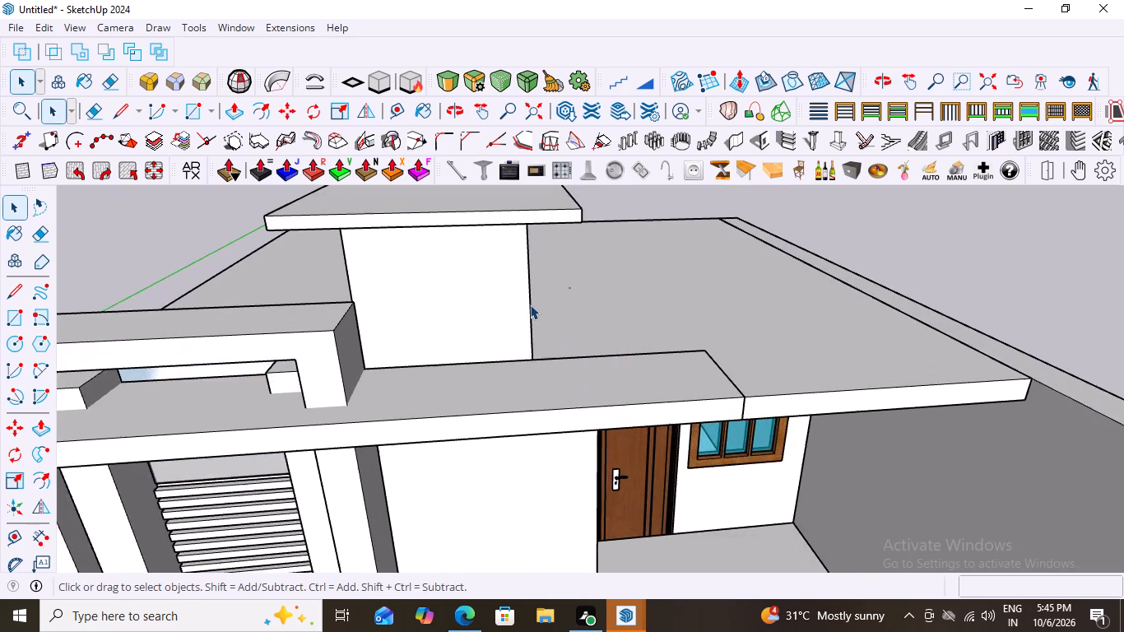
scroll(530, 304, up, 1)
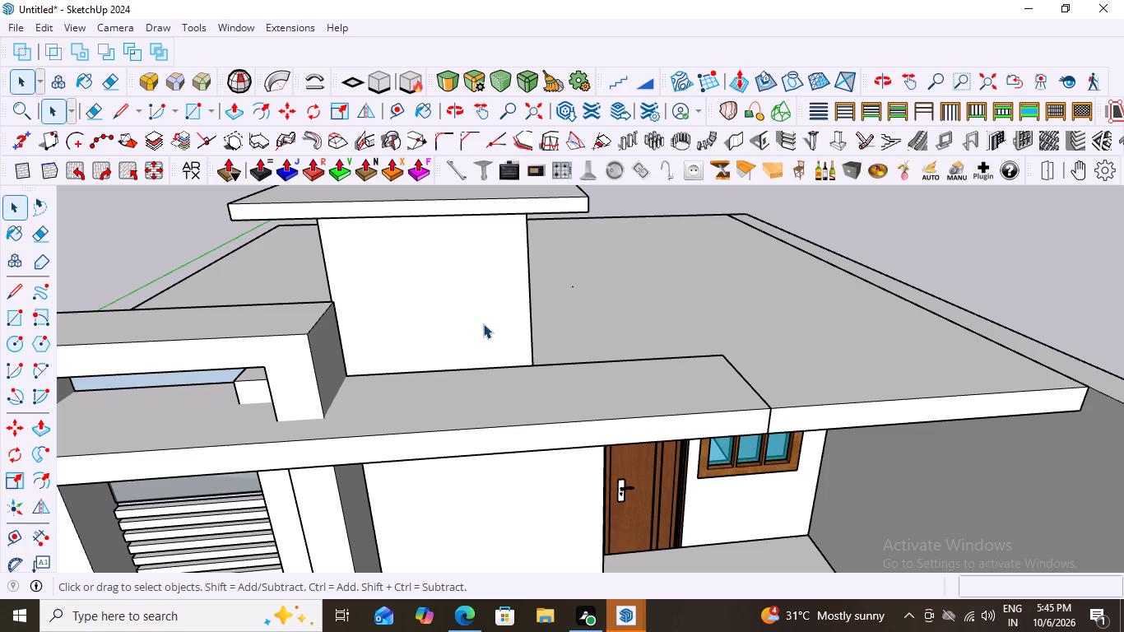
scroll(485, 332, down, 8)
middle_drag(525, 349, 509, 317)
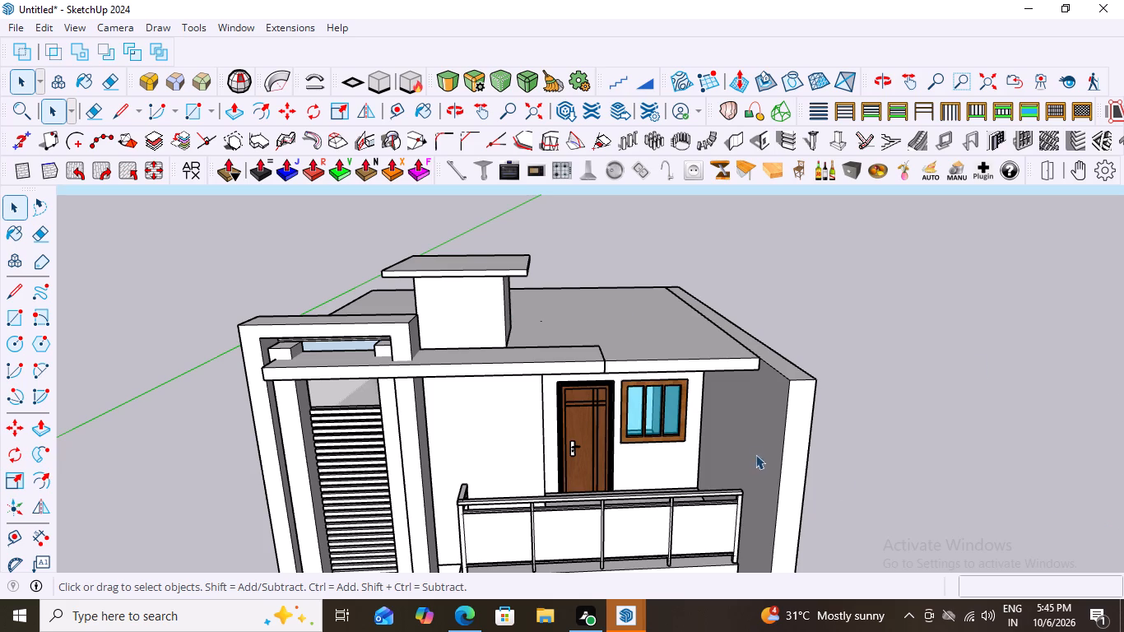
Examine the whole house from the front and the side-wall corner, comparing the stair frame, balcony, openings and rooftop box.
scroll(597, 369, down, 14)
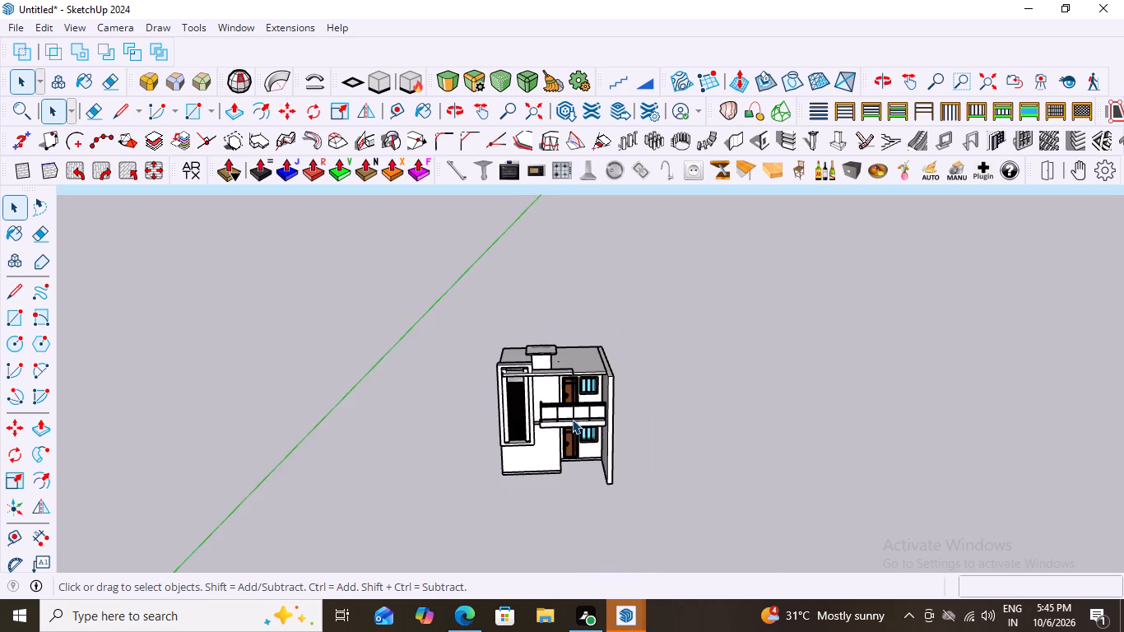
scroll(572, 419, down, 4)
middle_drag(657, 441, 667, 409)
scroll(585, 374, up, 4)
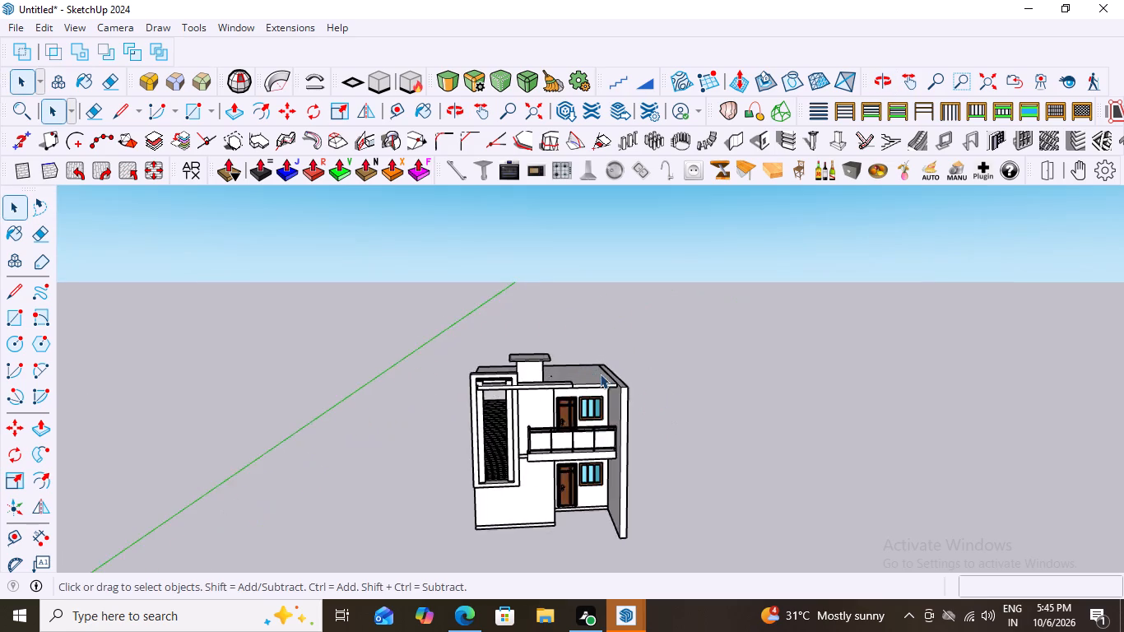
scroll(600, 374, up, 7)
scroll(594, 353, down, 4)
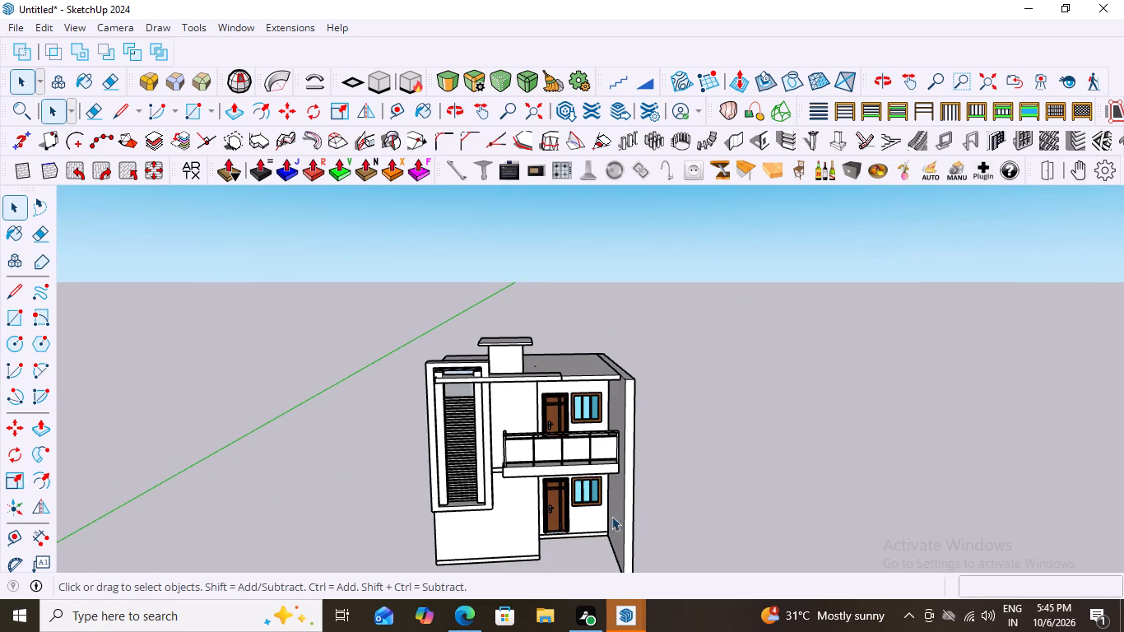
scroll(583, 498, up, 4)
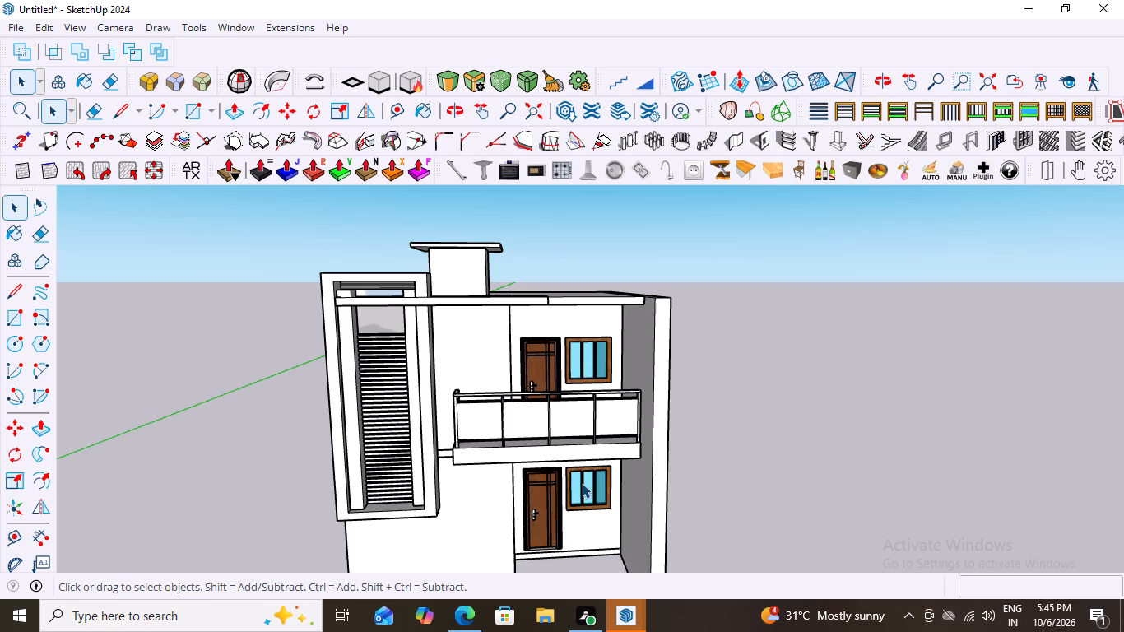
scroll(569, 362, down, 2)
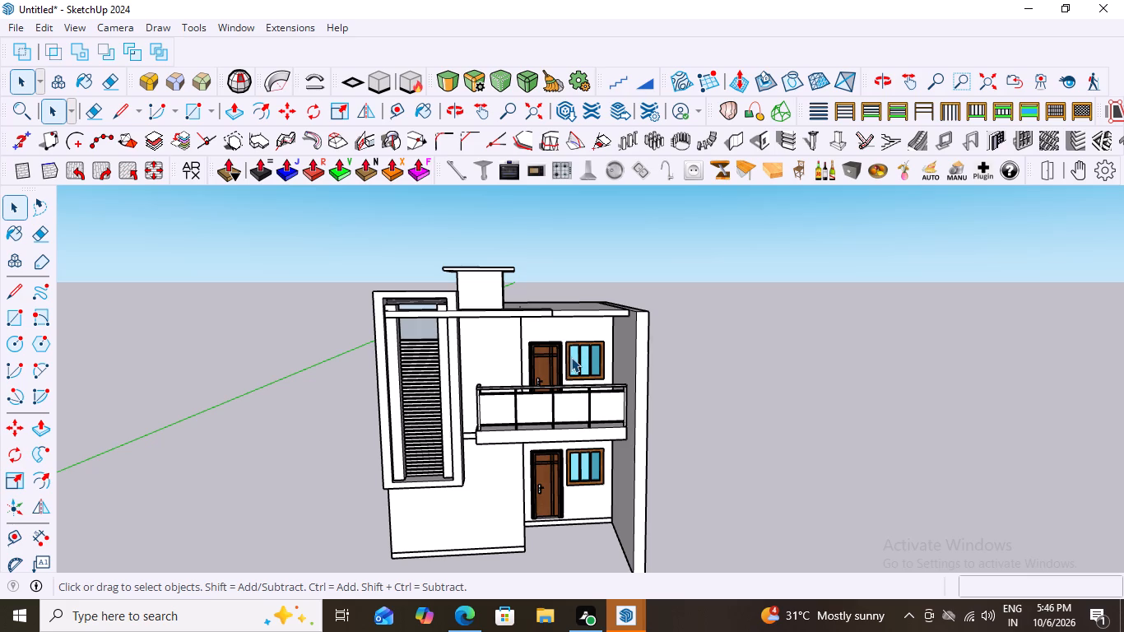
scroll(571, 357, down, 1)
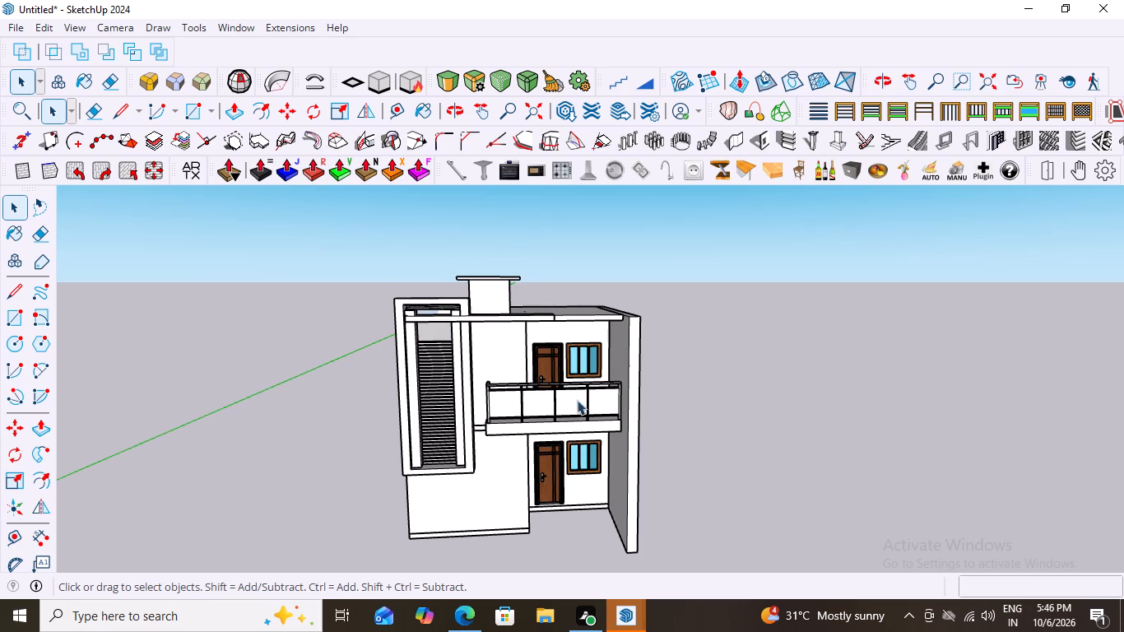
scroll(577, 402, up, 2)
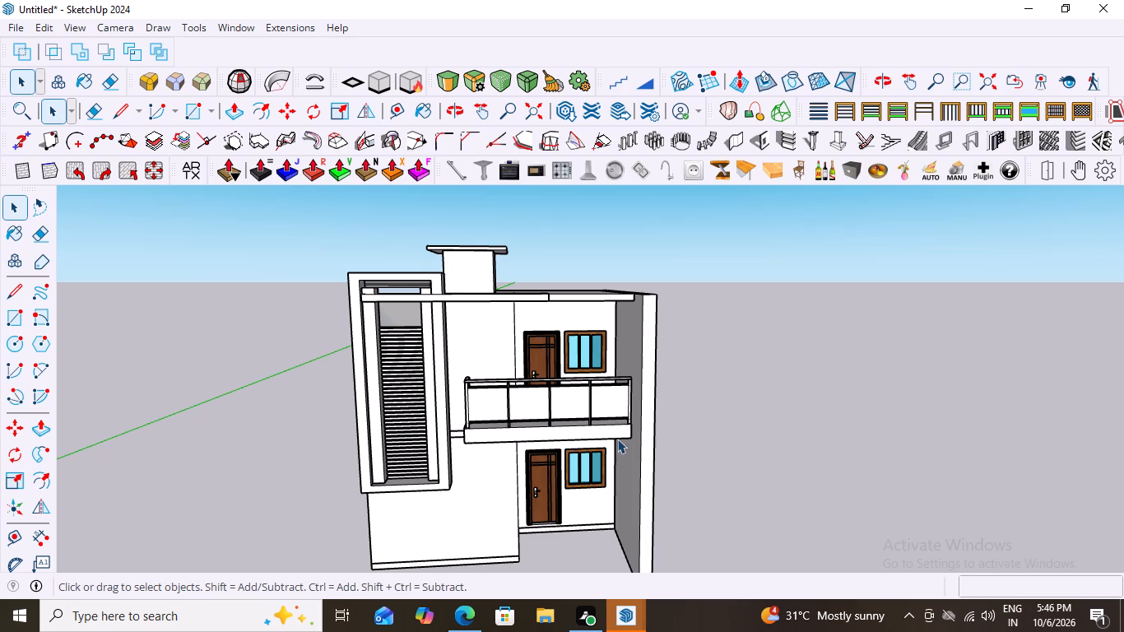
middle_drag(458, 385, 453, 374)
scroll(642, 394, down, 2)
middle_drag(601, 402, 569, 416)
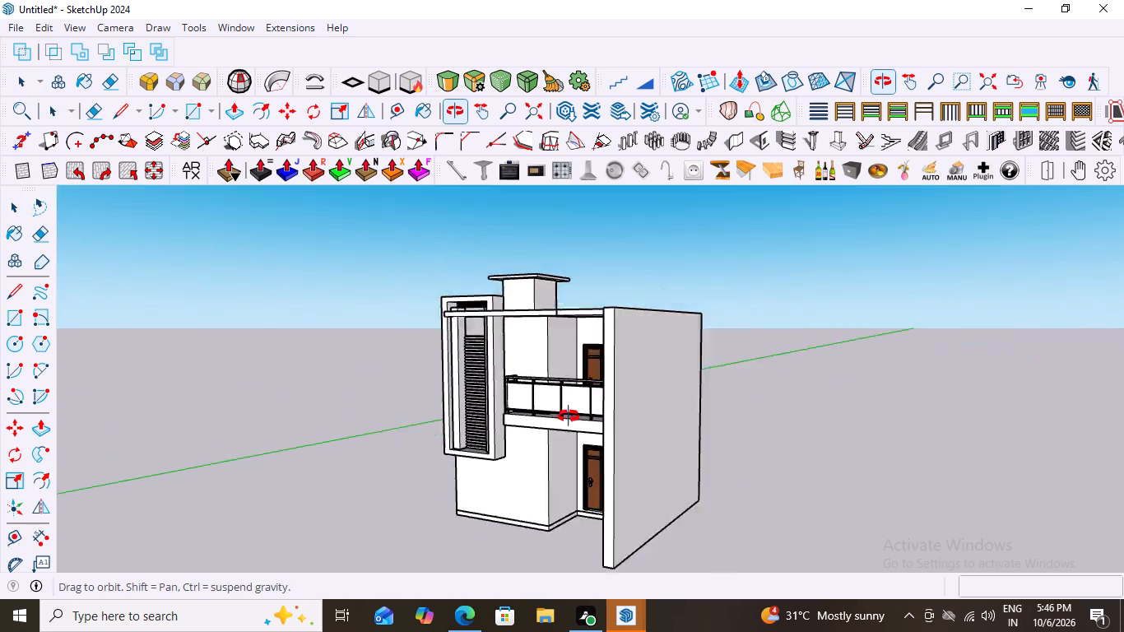
middle_drag(569, 416, 621, 419)
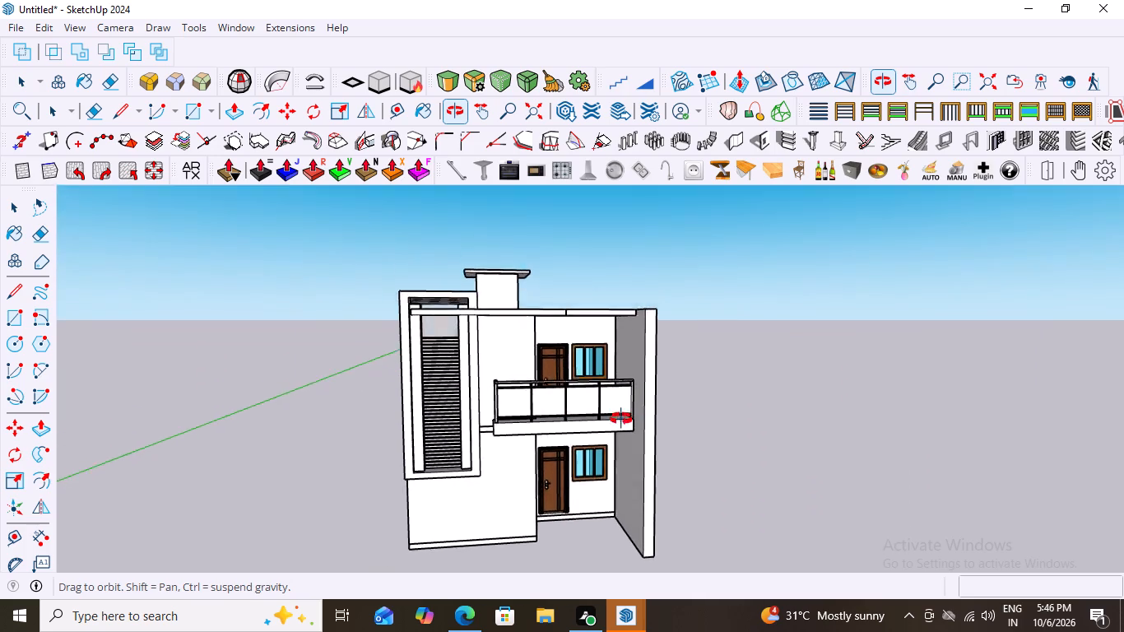
middle_drag(621, 419, 575, 385)
middle_drag(614, 404, 623, 408)
scroll(620, 407, up, 3)
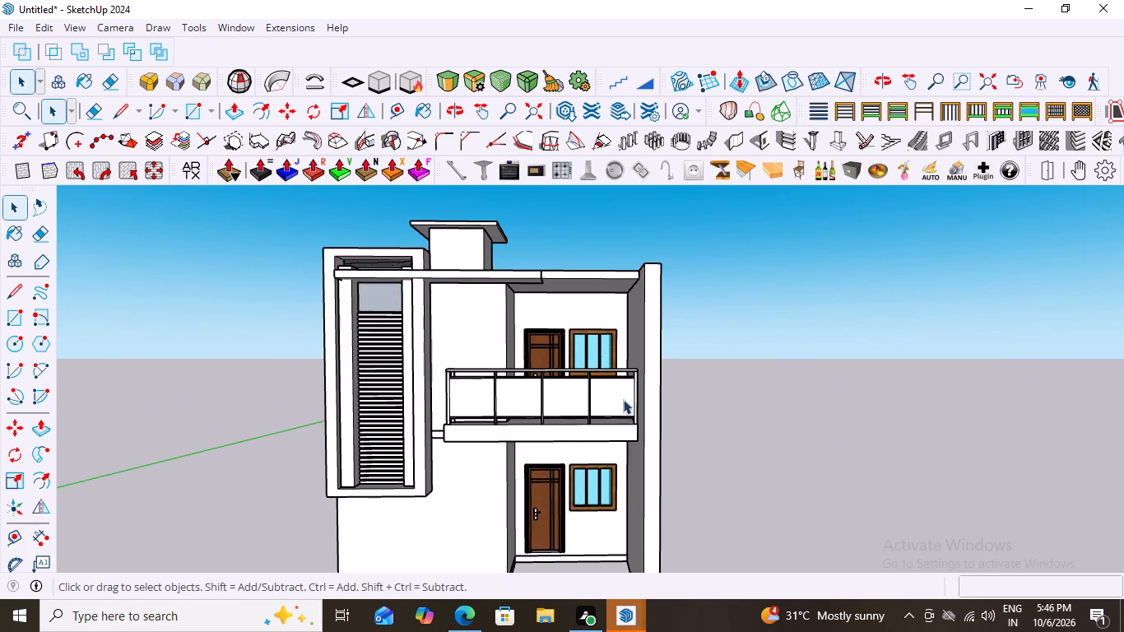
scroll(578, 371, down, 7)
middle_drag(558, 394, 581, 470)
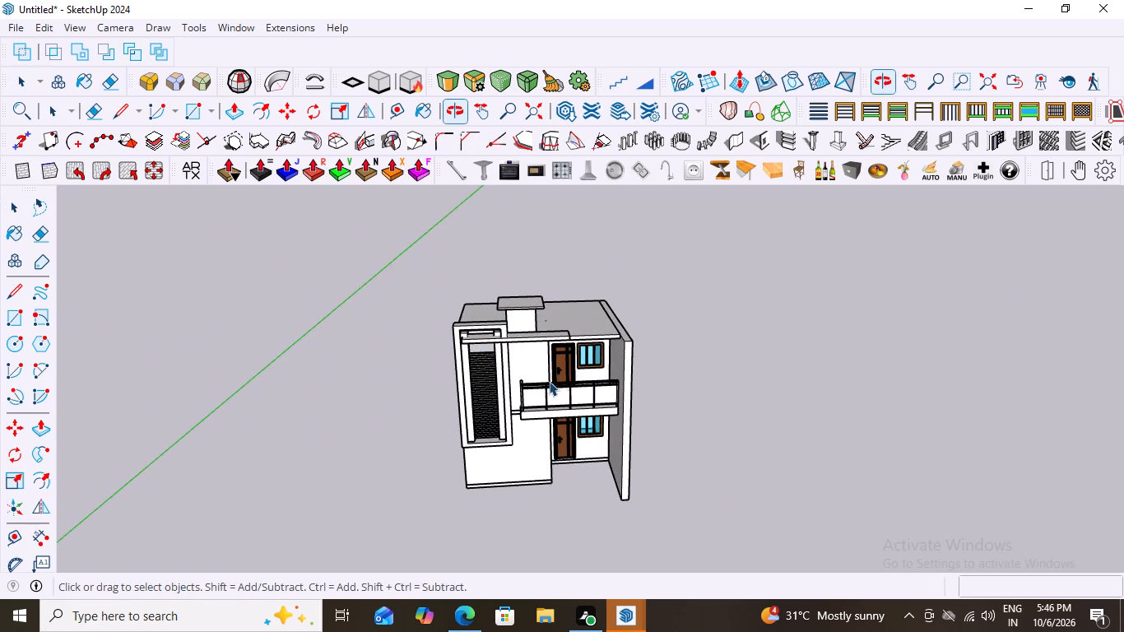
scroll(580, 398, up, 5)
middle_drag(588, 387, 572, 336)
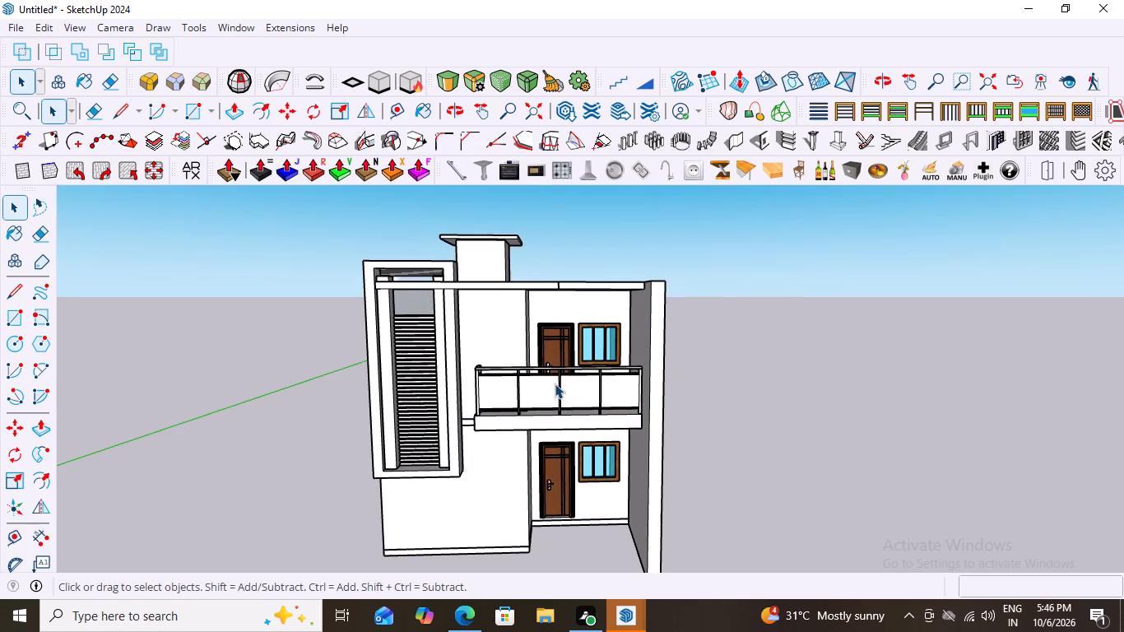
middle_drag(547, 388, 654, 463)
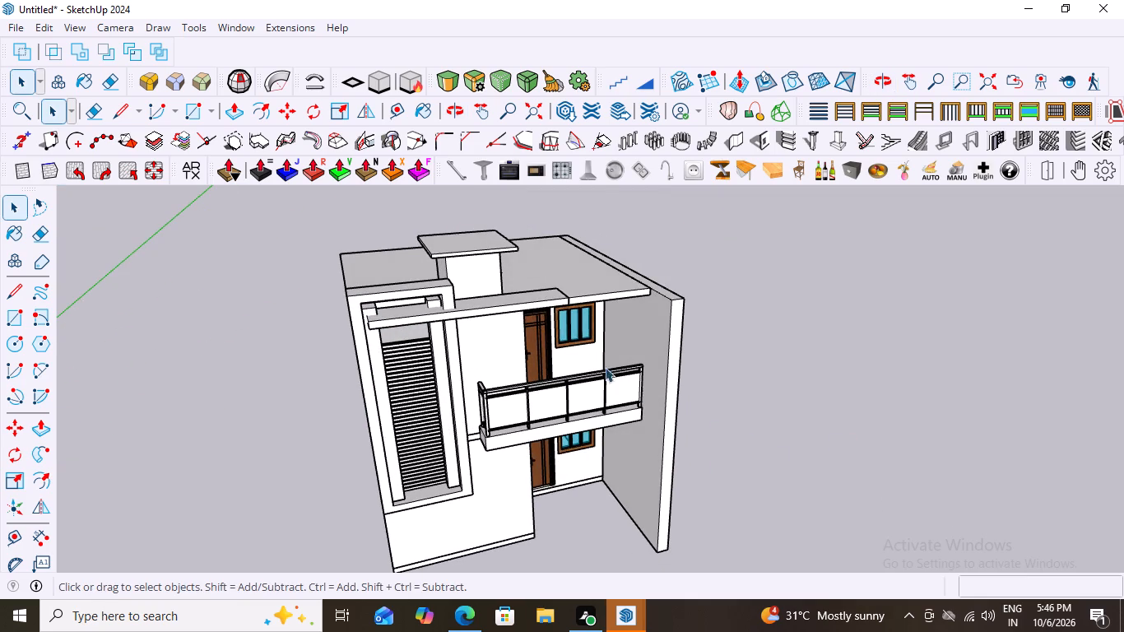
scroll(540, 353, down, 1)
scroll(608, 397, down, 1)
middle_drag(577, 367, 388, 276)
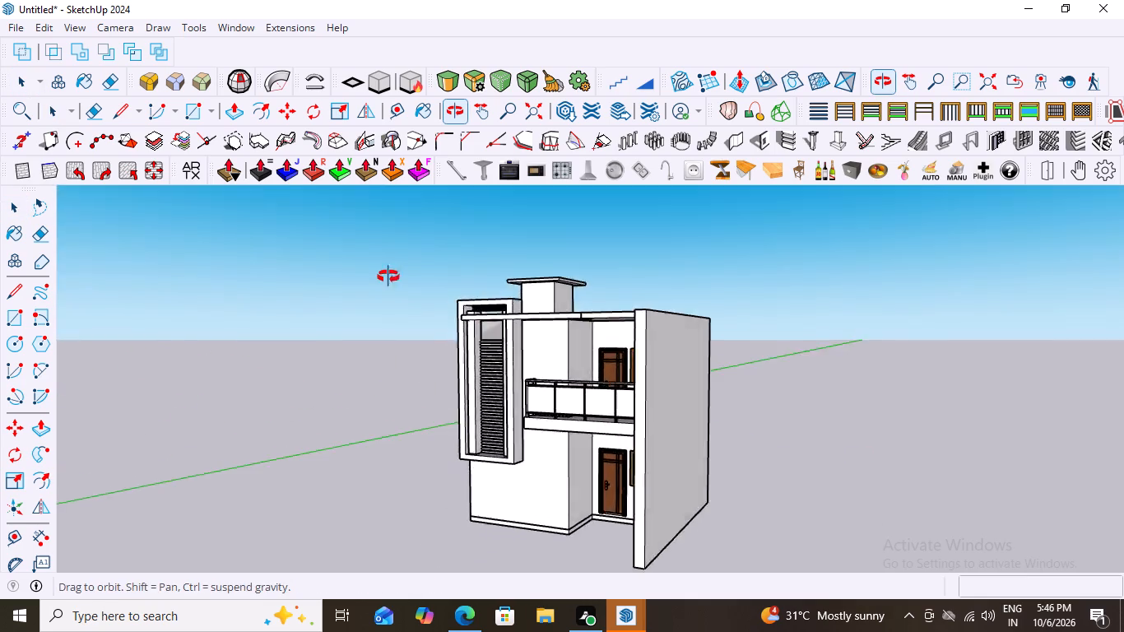
middle_drag(388, 276, 548, 288)
Examine where the rooftop box meets the front roof slab and the louvred frame beside it.
scroll(490, 276, up, 7)
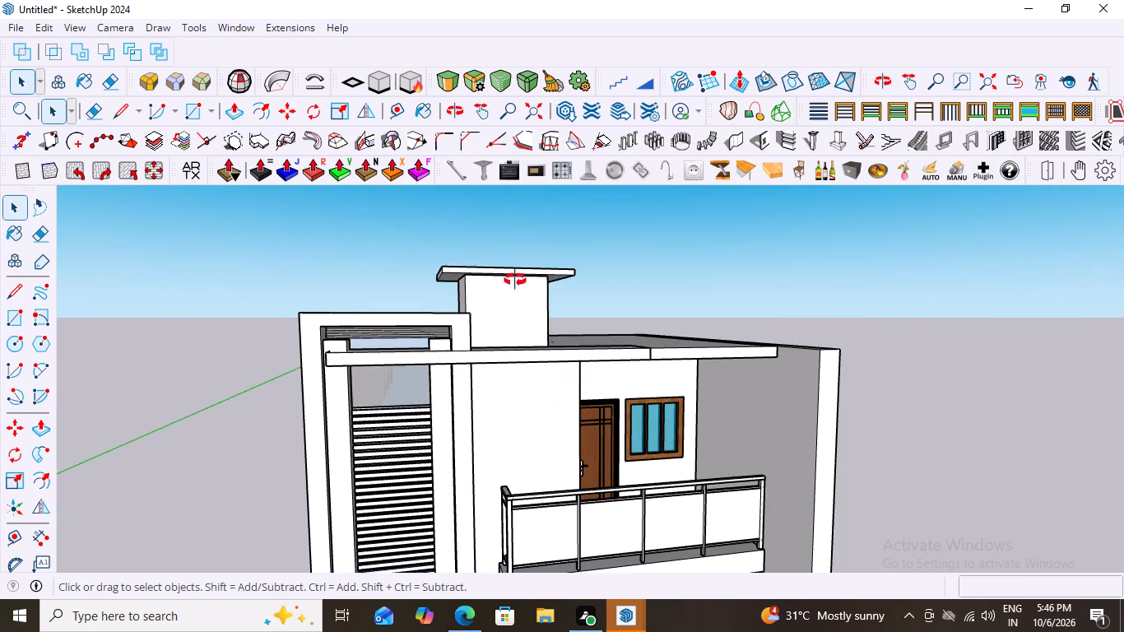
middle_drag(515, 280, 416, 299)
middle_drag(469, 305, 503, 309)
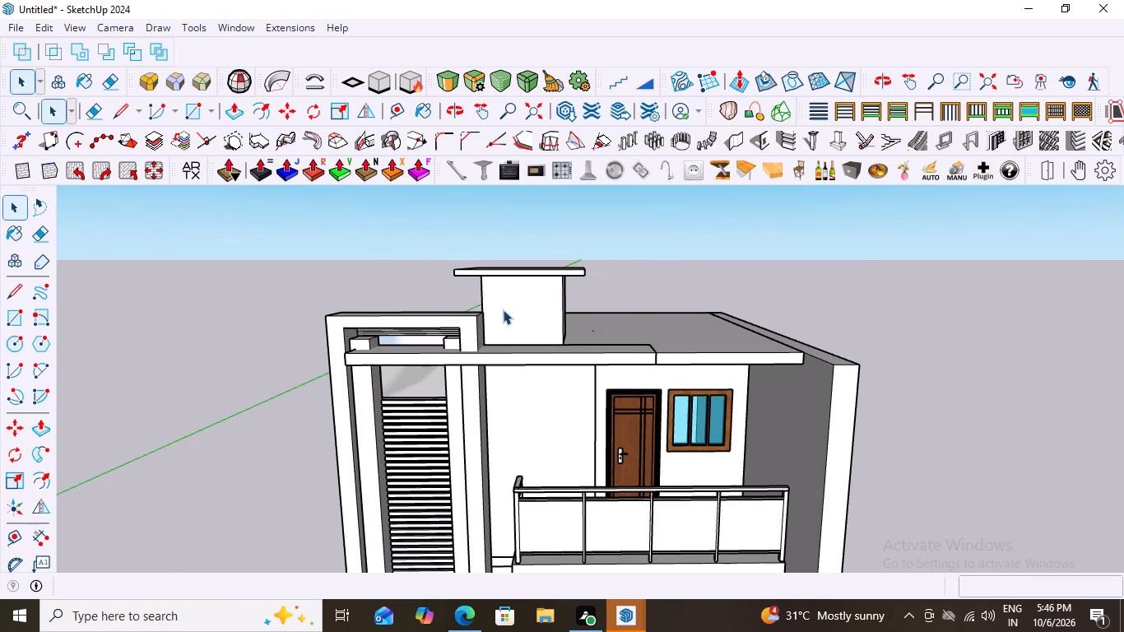
scroll(566, 283, up, 4)
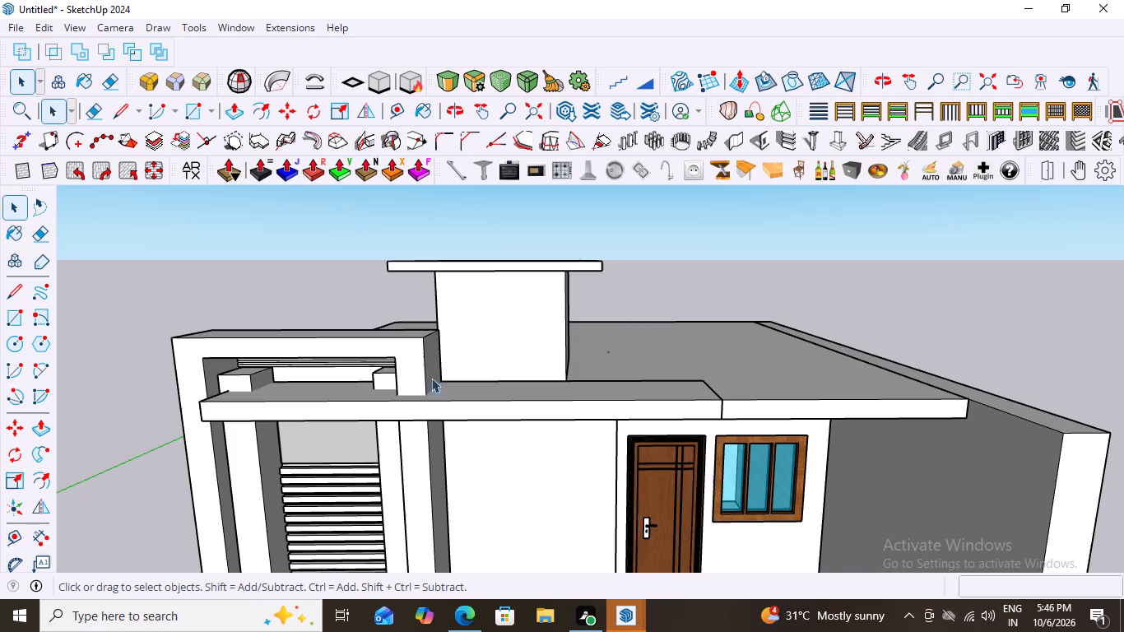
scroll(437, 388, up, 1)
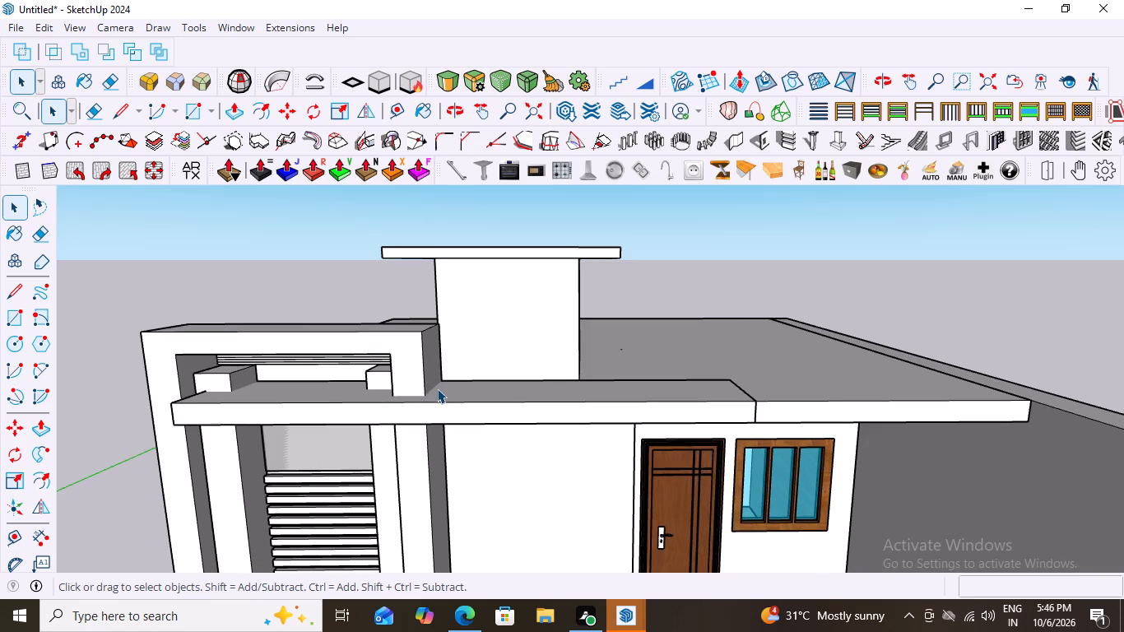
scroll(483, 336, down, 6)
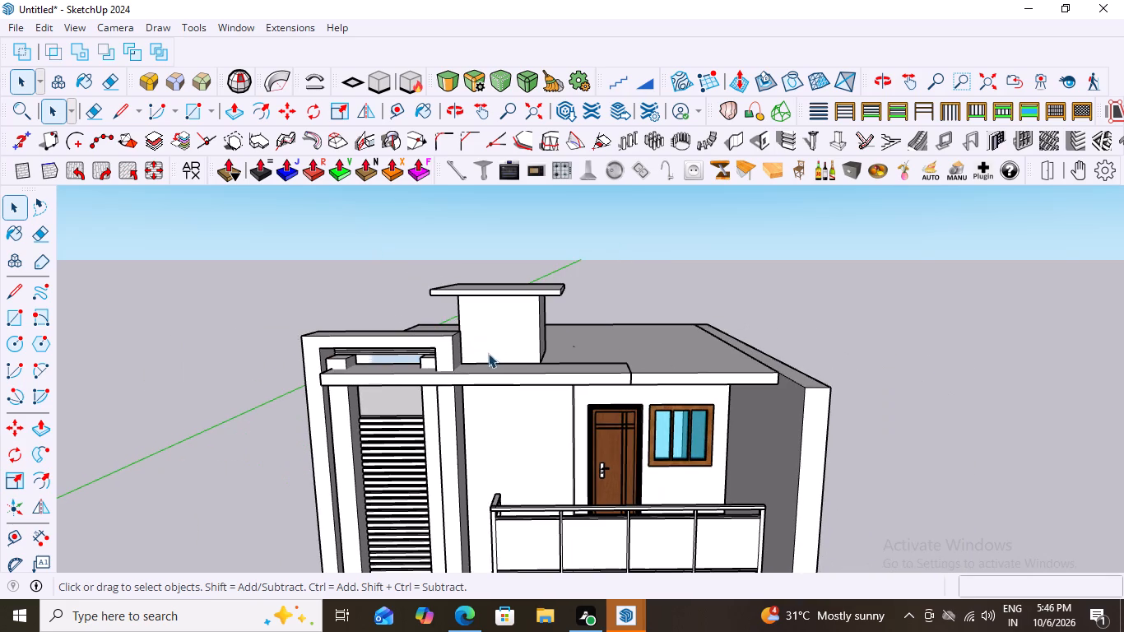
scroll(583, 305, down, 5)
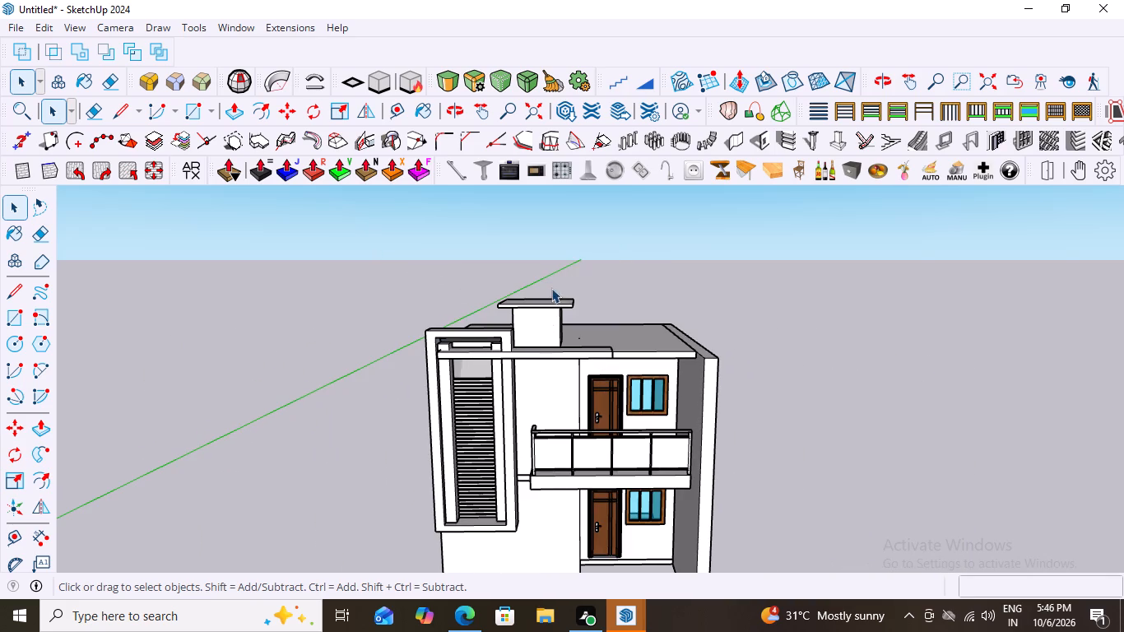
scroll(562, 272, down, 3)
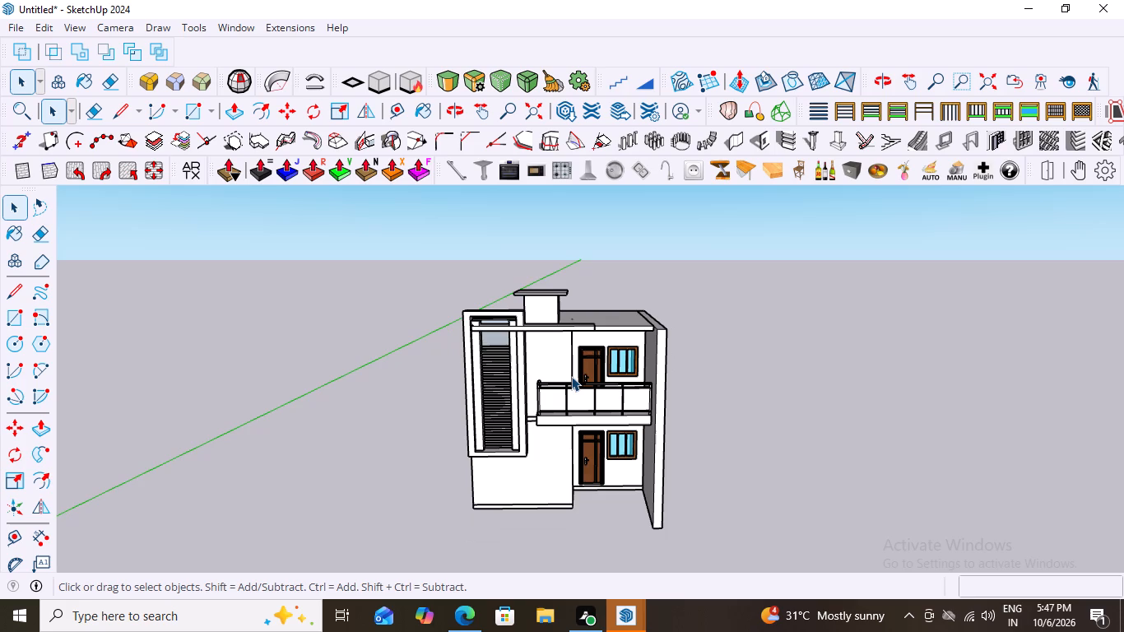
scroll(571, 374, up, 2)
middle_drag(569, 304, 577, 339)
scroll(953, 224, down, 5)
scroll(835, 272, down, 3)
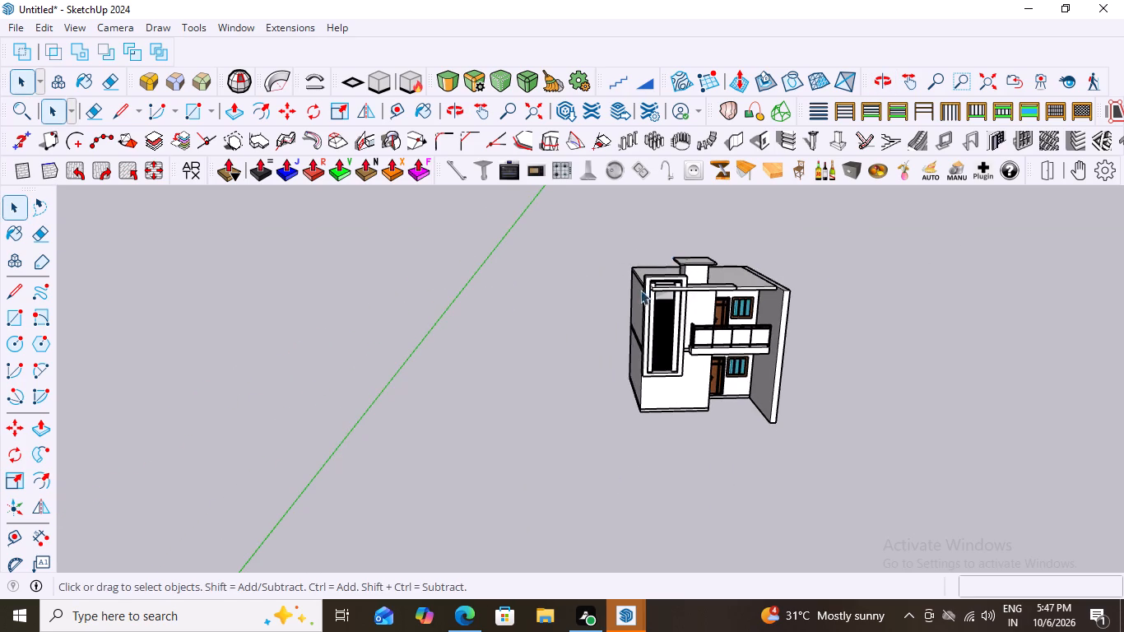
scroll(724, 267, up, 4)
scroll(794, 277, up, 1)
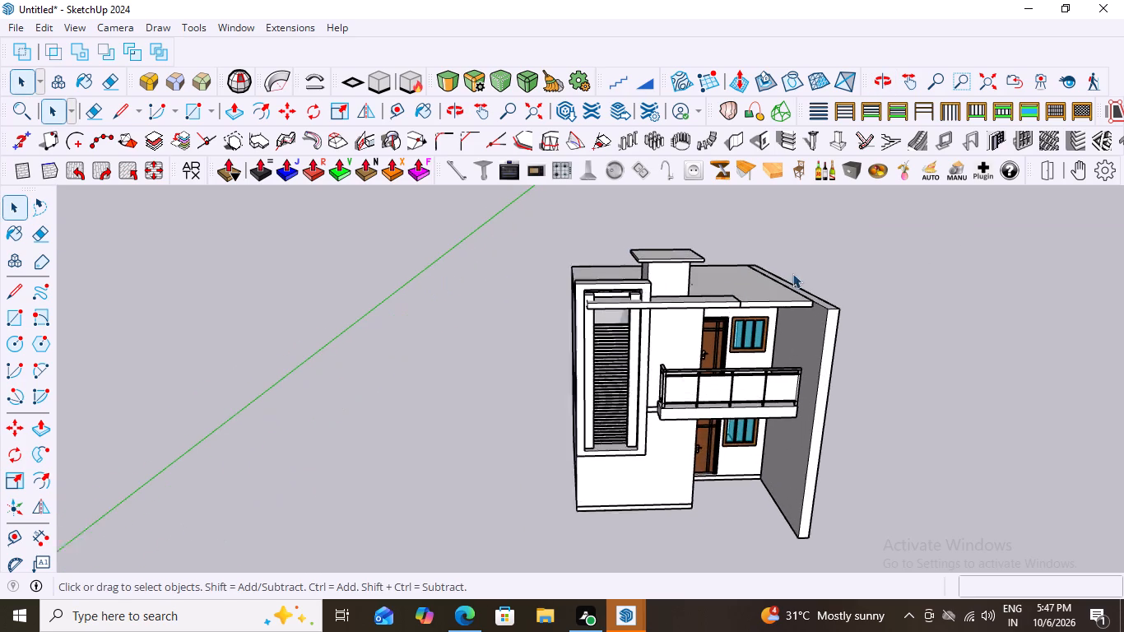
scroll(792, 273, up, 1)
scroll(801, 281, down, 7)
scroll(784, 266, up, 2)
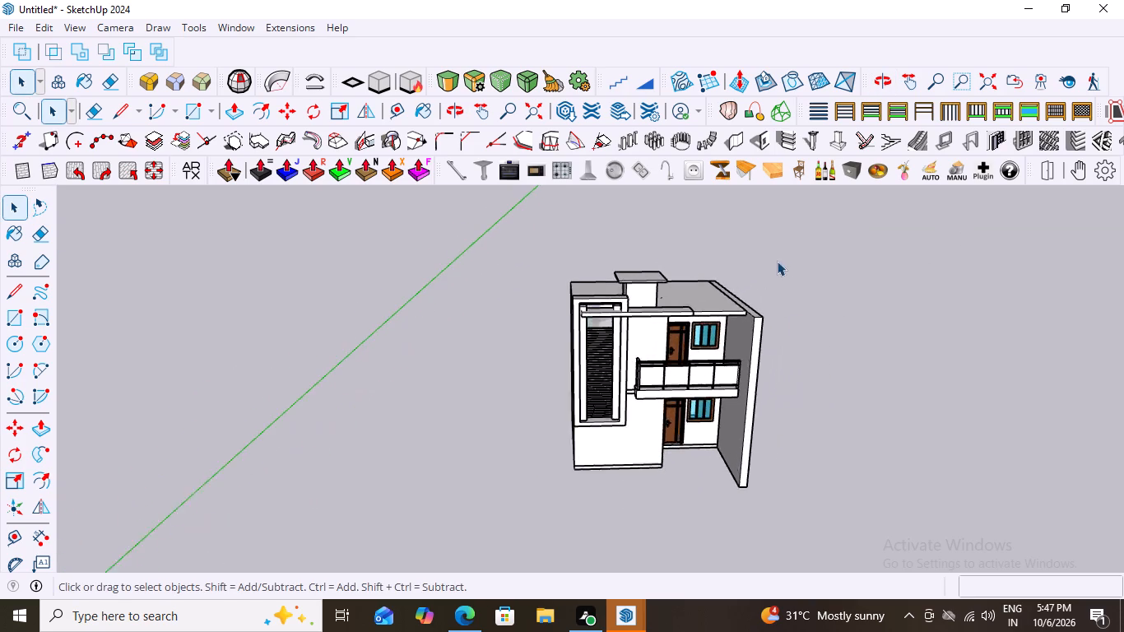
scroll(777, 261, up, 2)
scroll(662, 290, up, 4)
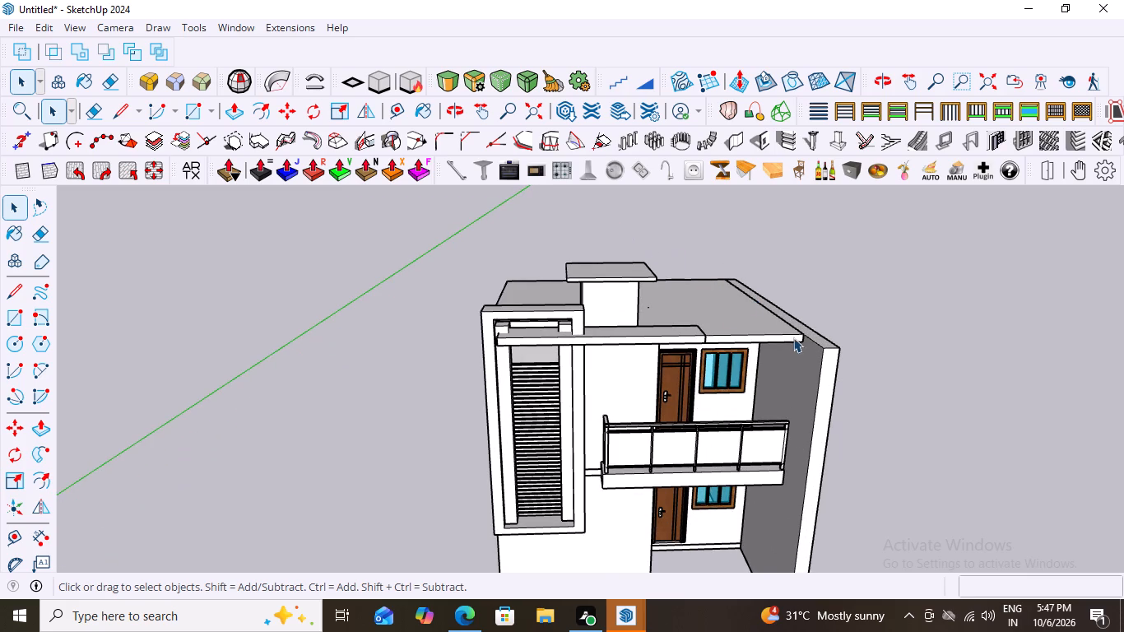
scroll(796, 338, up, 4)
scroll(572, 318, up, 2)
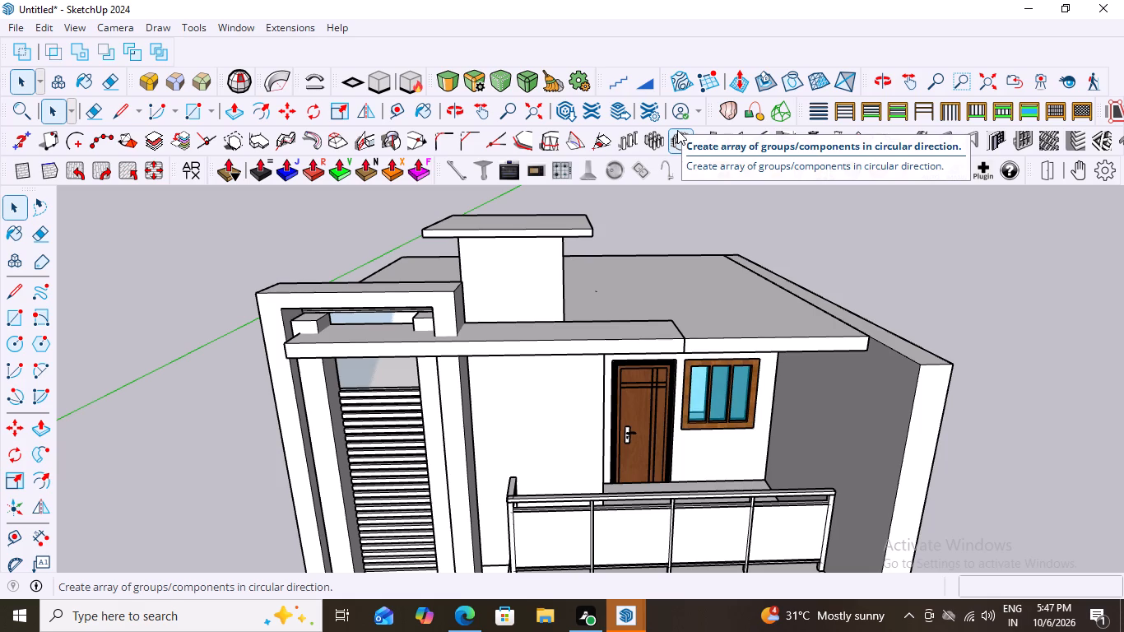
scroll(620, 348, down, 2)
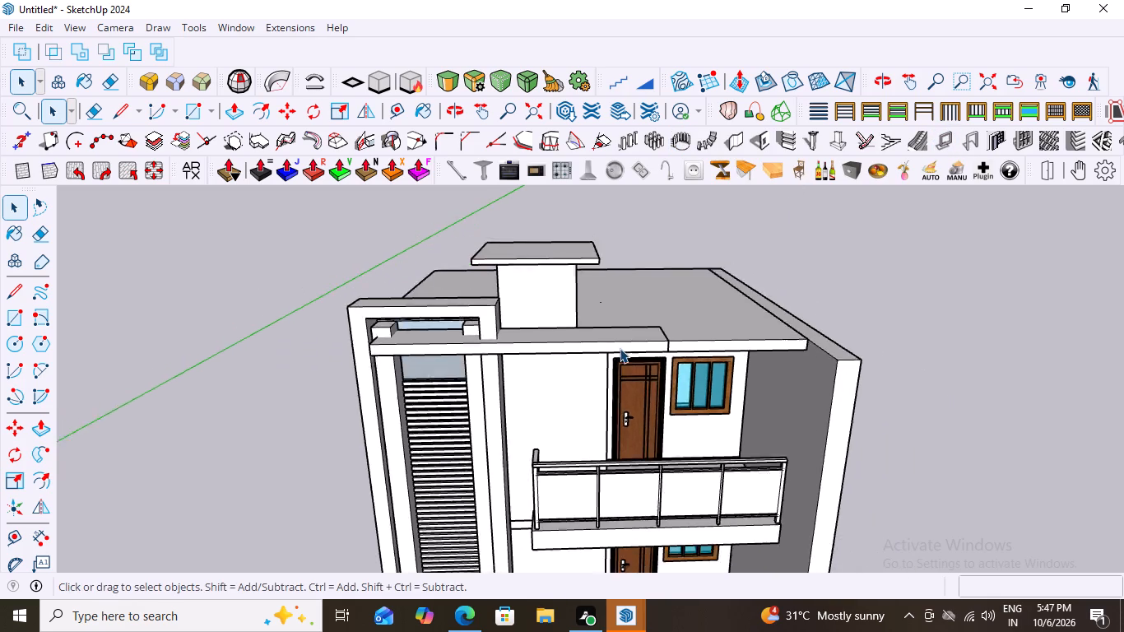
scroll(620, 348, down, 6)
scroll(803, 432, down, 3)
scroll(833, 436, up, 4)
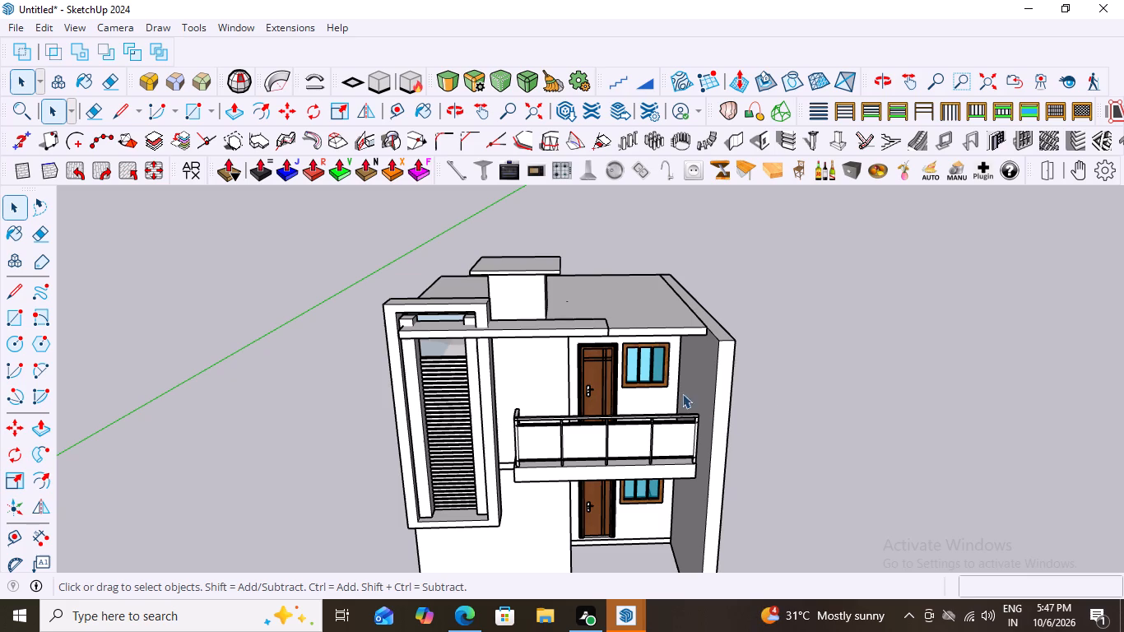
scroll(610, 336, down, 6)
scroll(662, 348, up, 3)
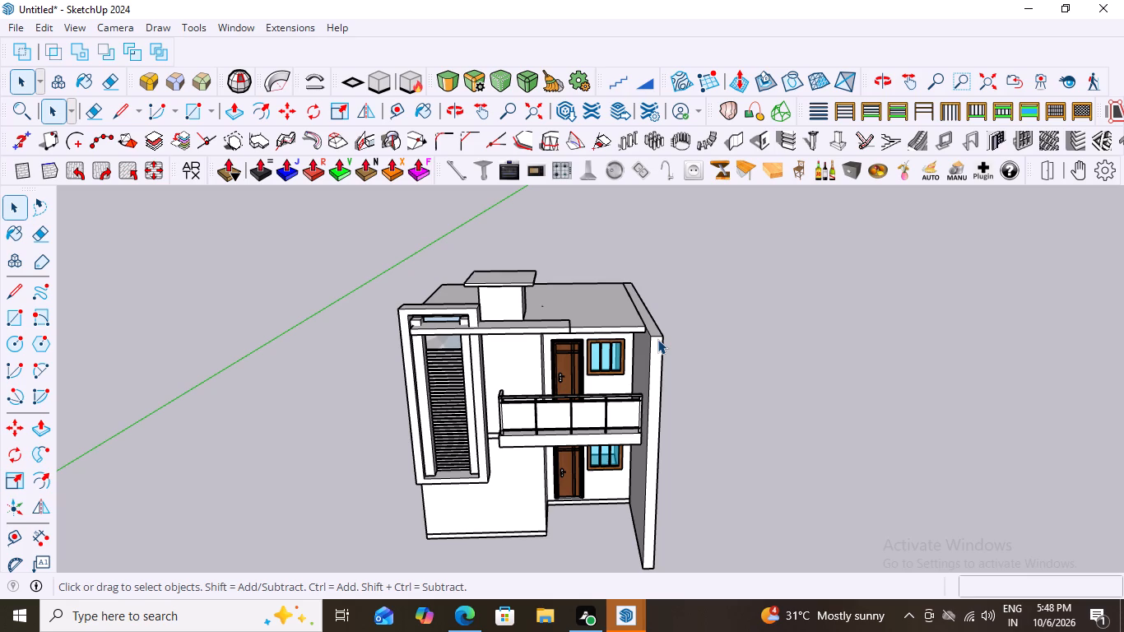
Examine the house's front and roof from above and at a lower angle, comparing the rooftop box, front roof slab, louvred frame and balcony.
scroll(567, 333, up, 4)
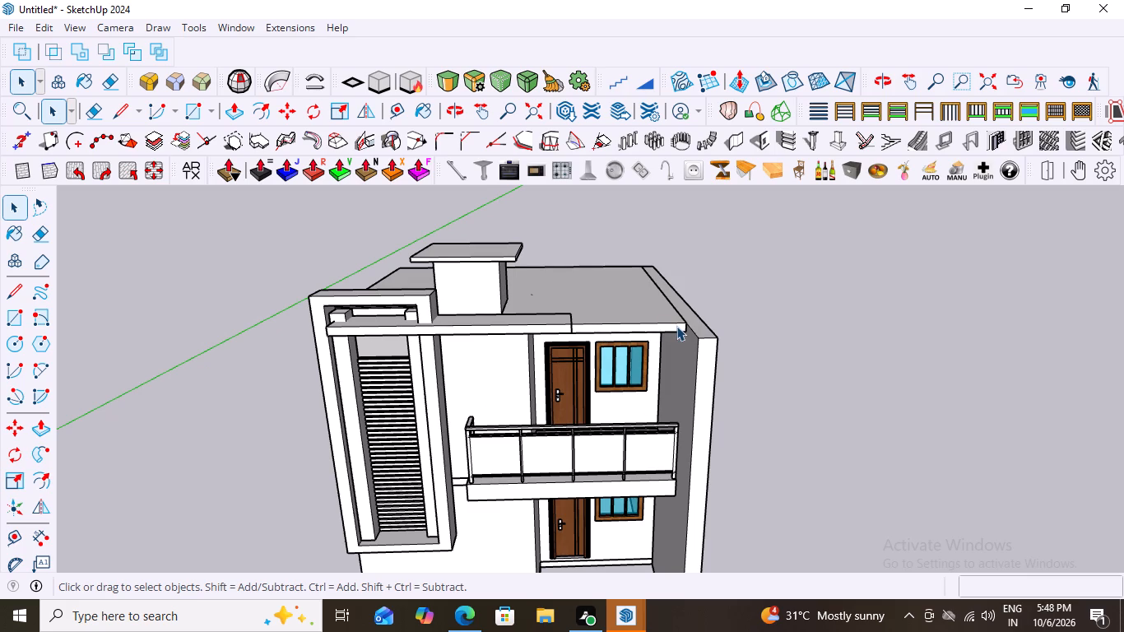
middle_drag(596, 347, 597, 344)
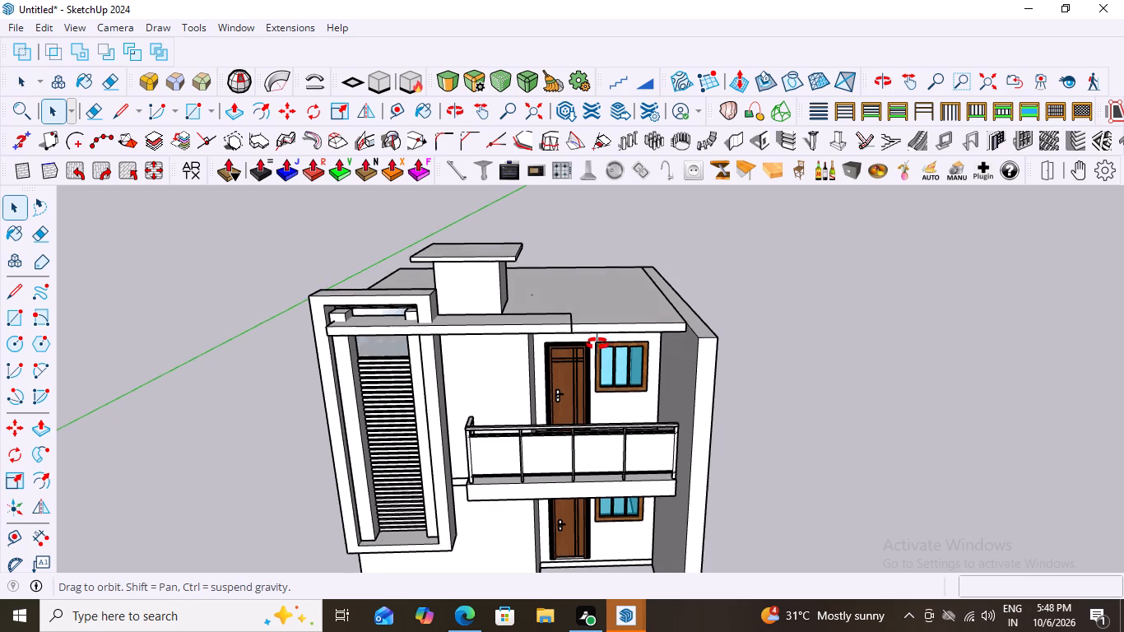
middle_drag(597, 344, 604, 277)
middle_drag(561, 298, 568, 386)
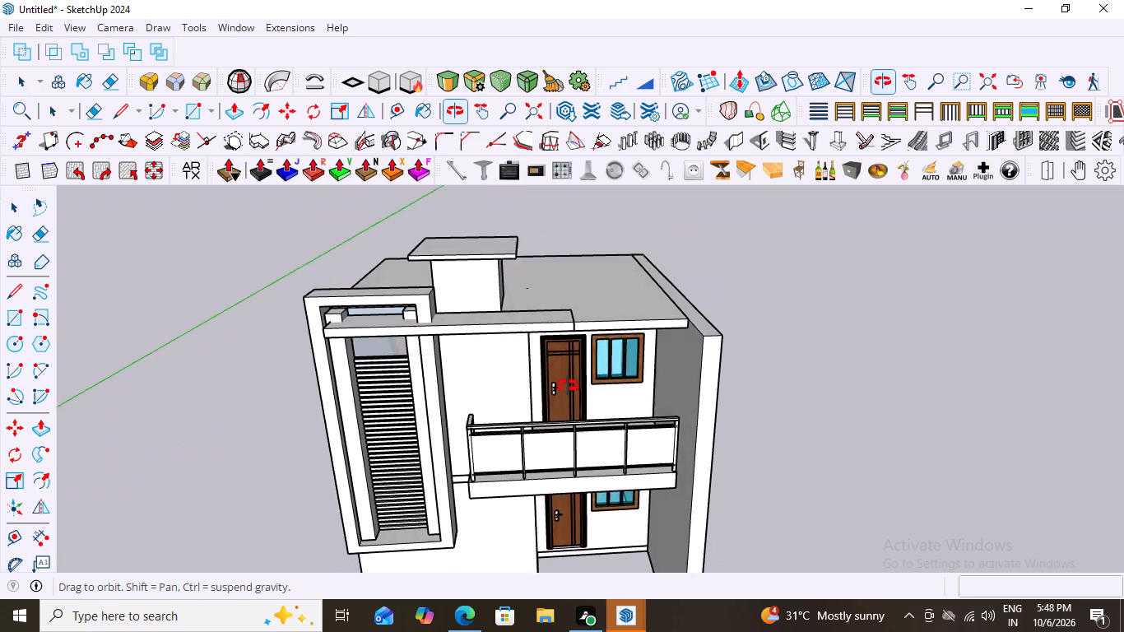
middle_drag(568, 386, 570, 411)
scroll(496, 324, up, 2)
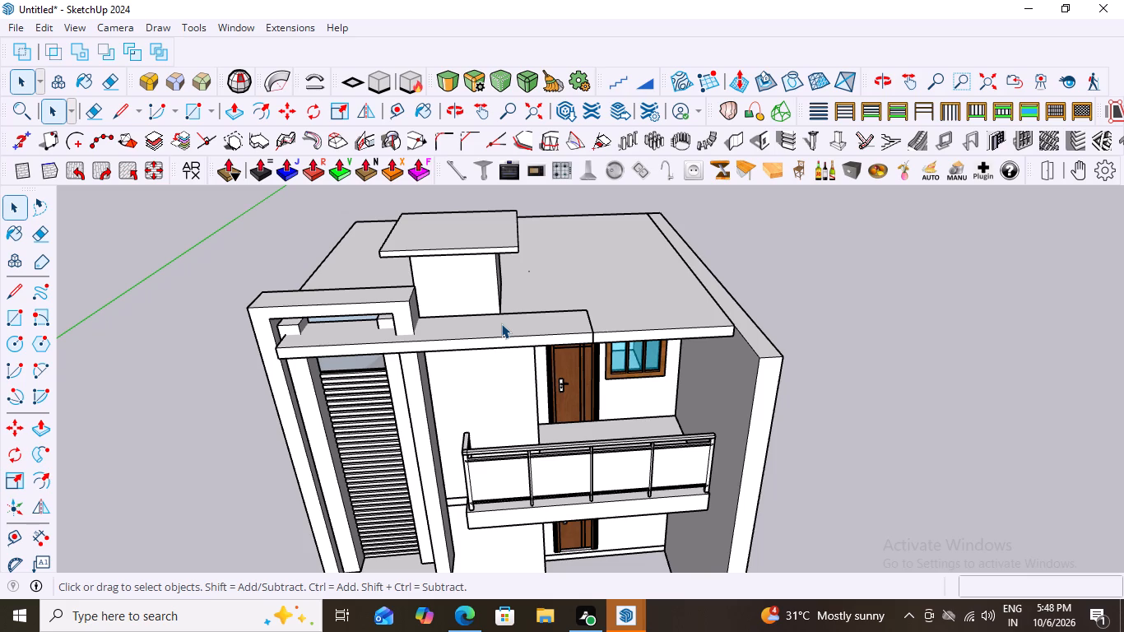
scroll(501, 323, down, 9)
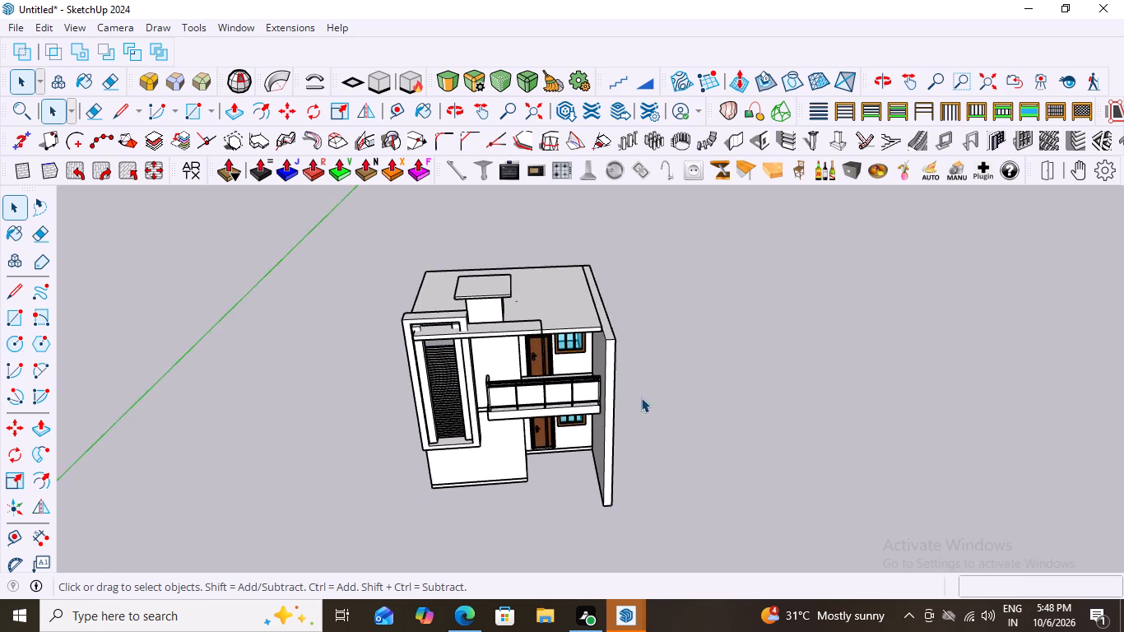
middle_drag(601, 372, 569, 308)
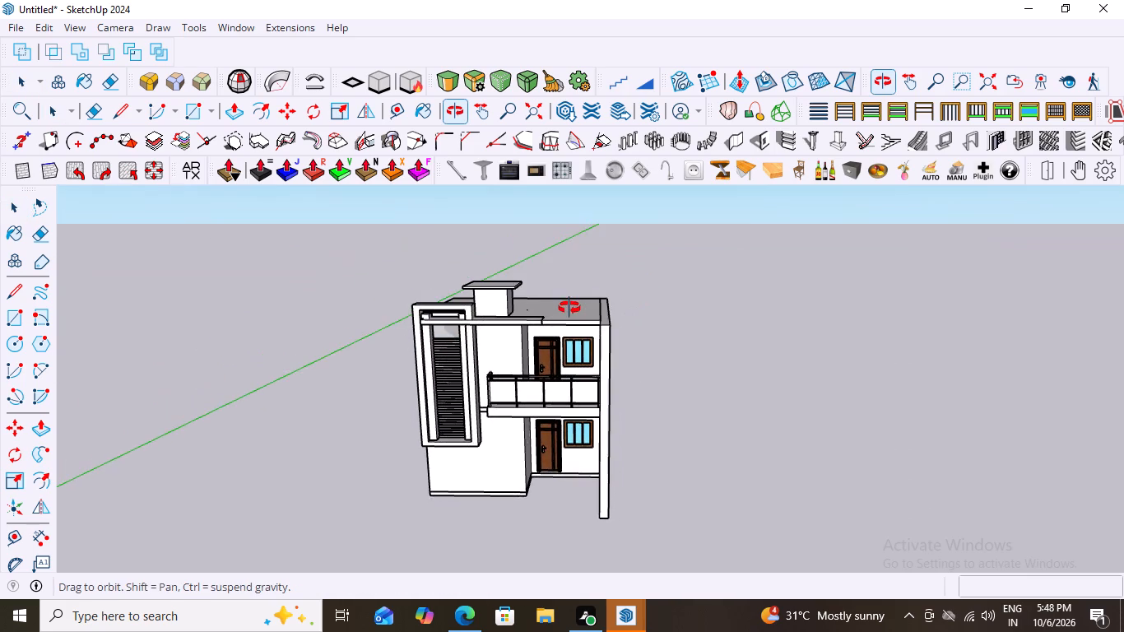
middle_drag(569, 308, 584, 308)
scroll(541, 327, up, 7)
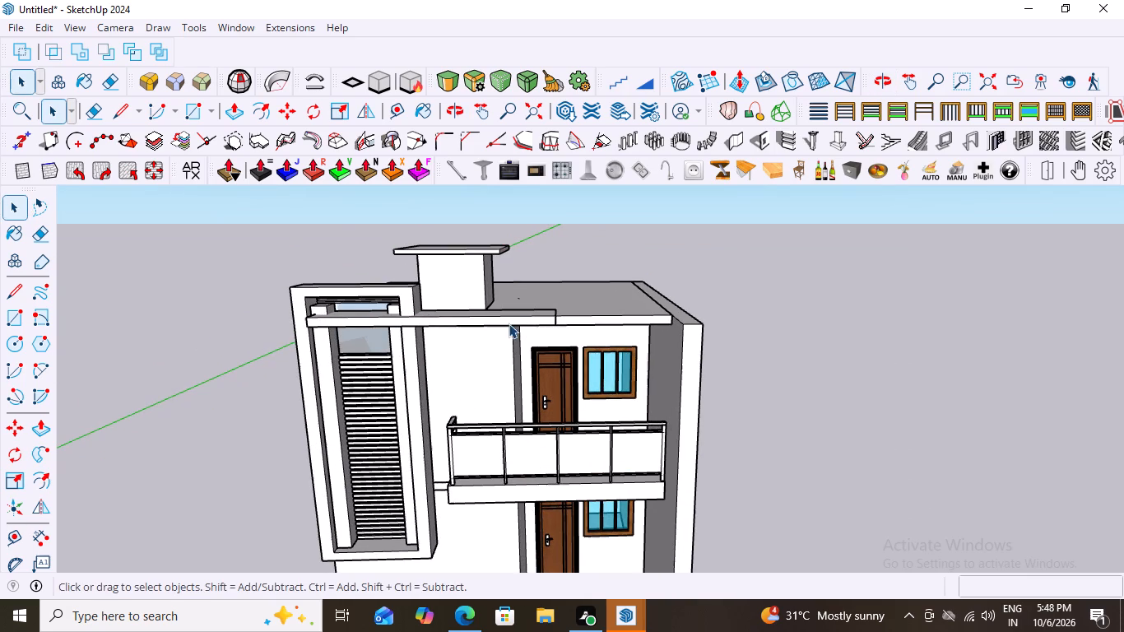
Open 3D Warehouse and search its models for "JALI DESIGN".
click(295, 28)
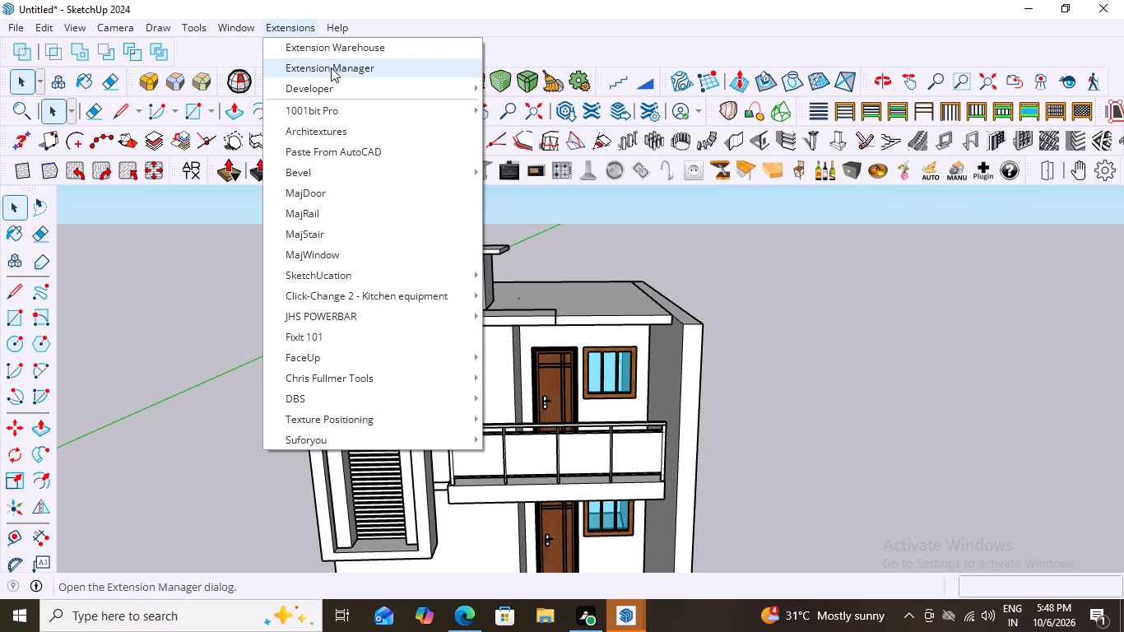
click(243, 26)
click(240, 25)
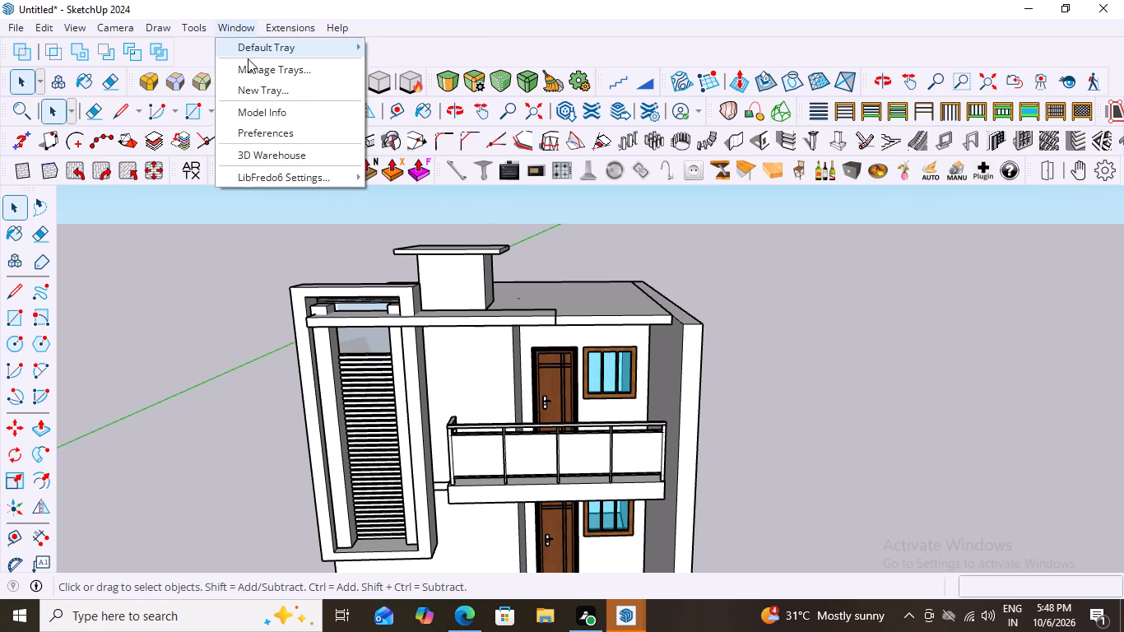
click(281, 153)
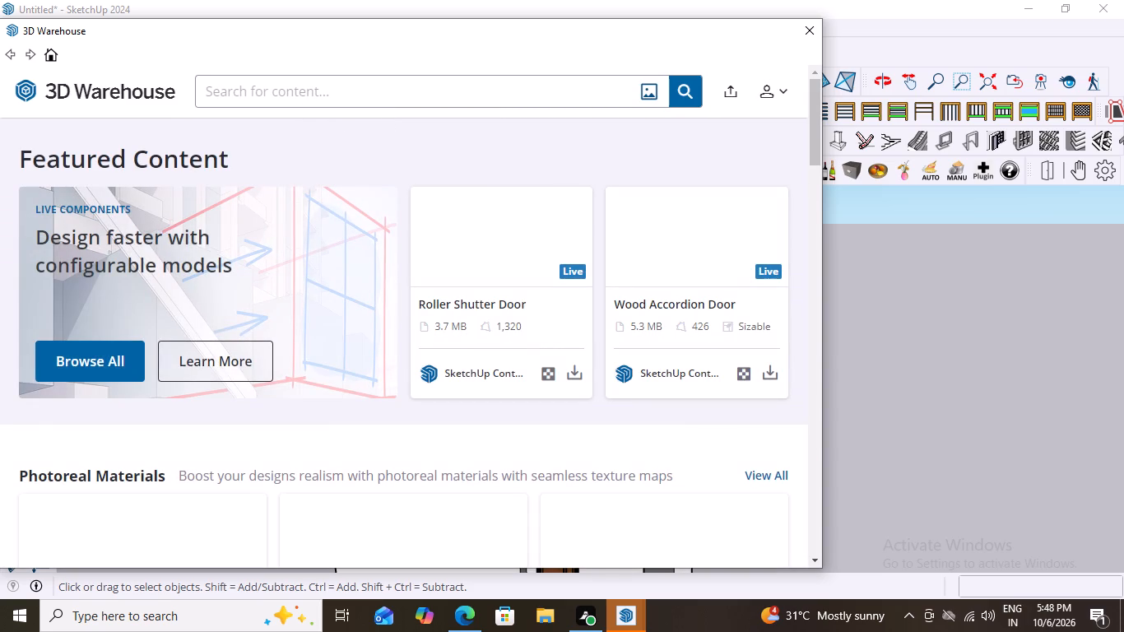
click(262, 87)
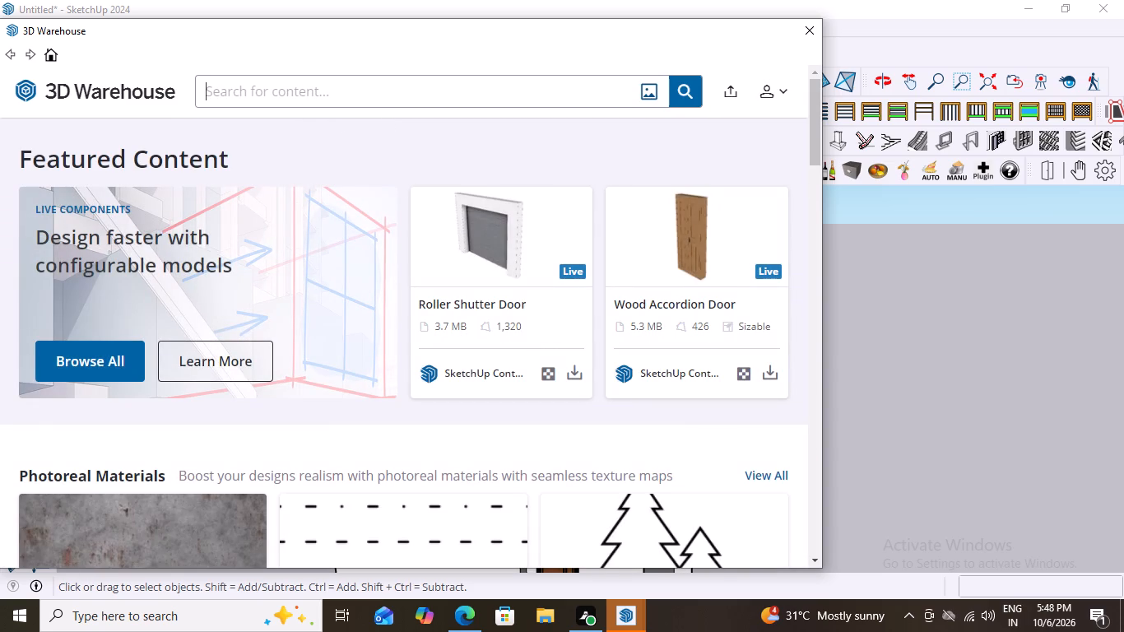
text(JALI)
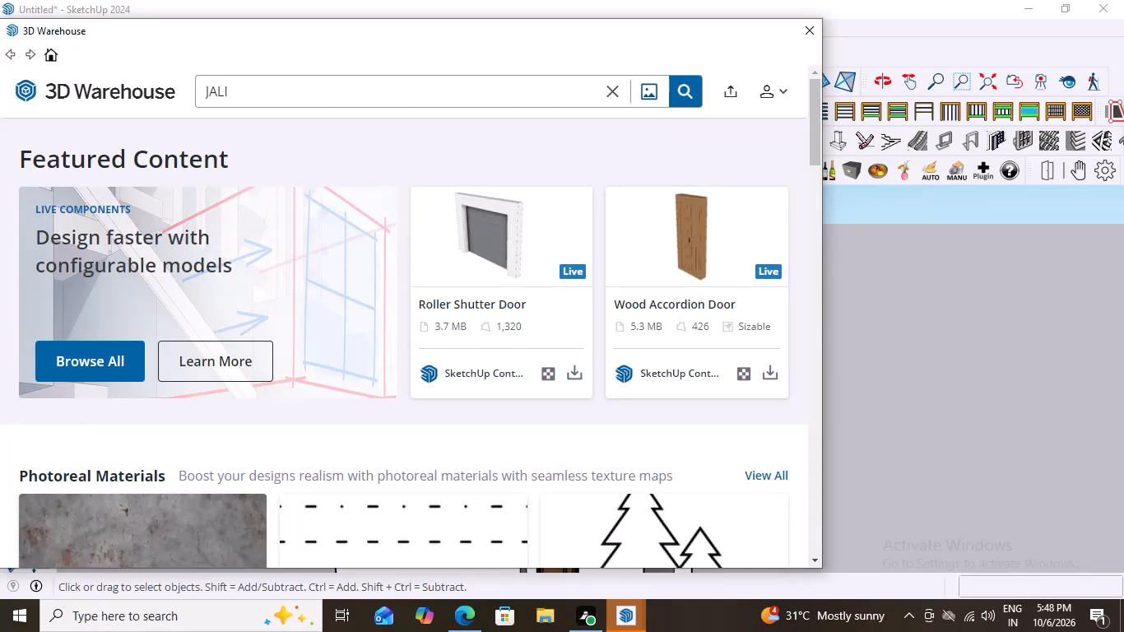
key(space)
text(DESI)
text(GN)
click(219, 94)
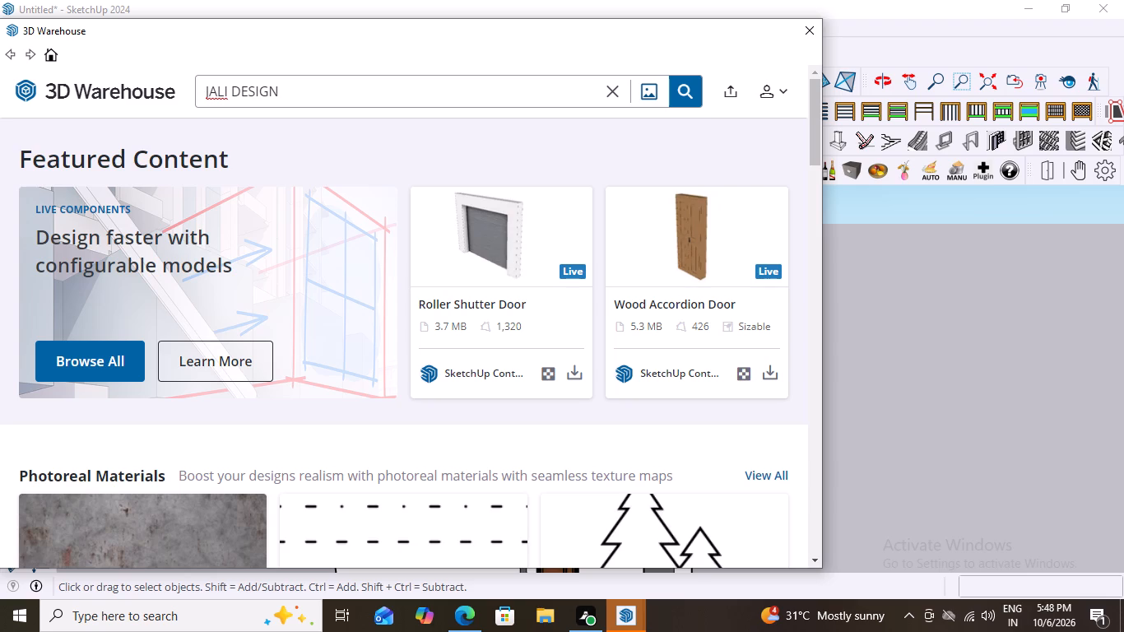
click(206, 92)
key(BackSpace)
key(j)
key(BackSpace)
click(309, 93)
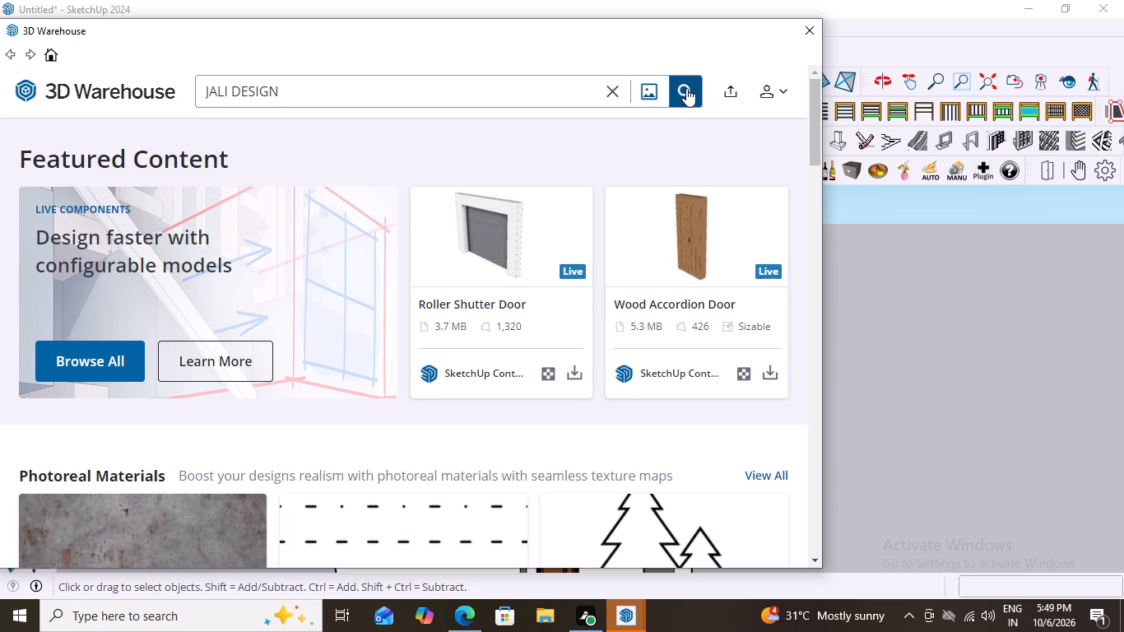
click(686, 88)
Browse the jali design results from the first models through the partition and cutwork panels, looking for a screen that suits the house.
scroll(370, 184, down, 4)
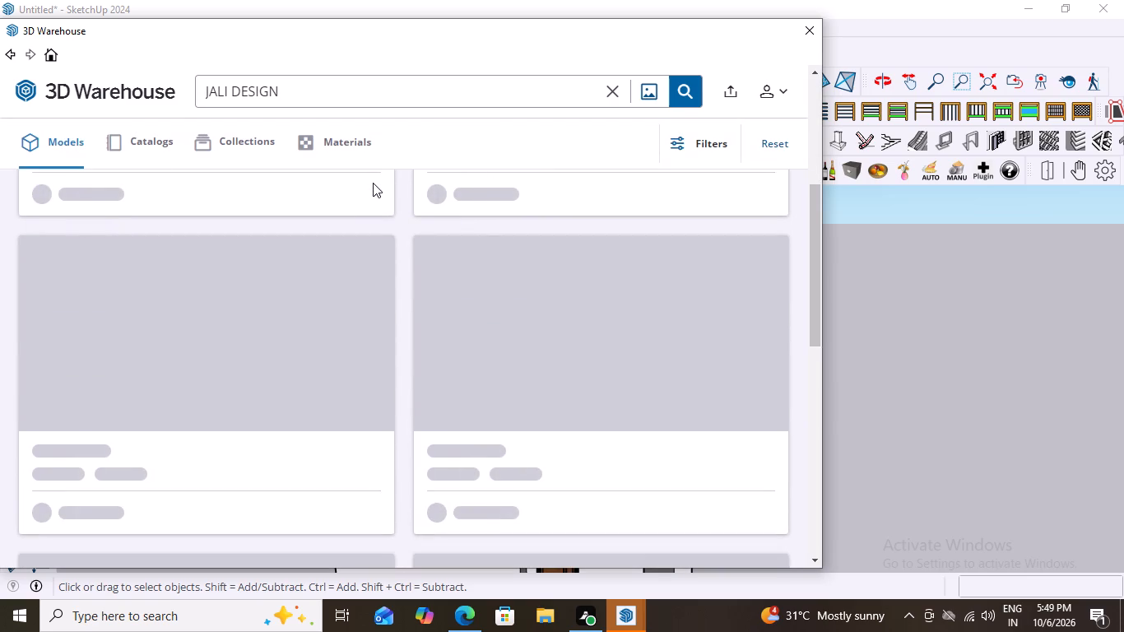
scroll(222, 245, down, 4)
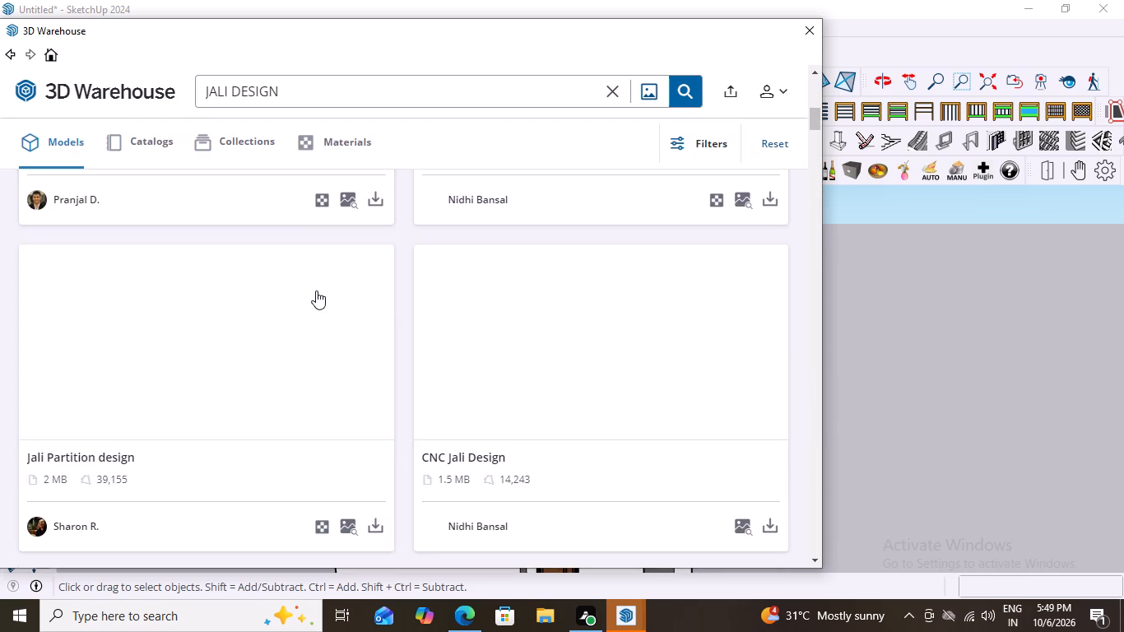
scroll(324, 292, up, 3)
scroll(318, 290, down, 3)
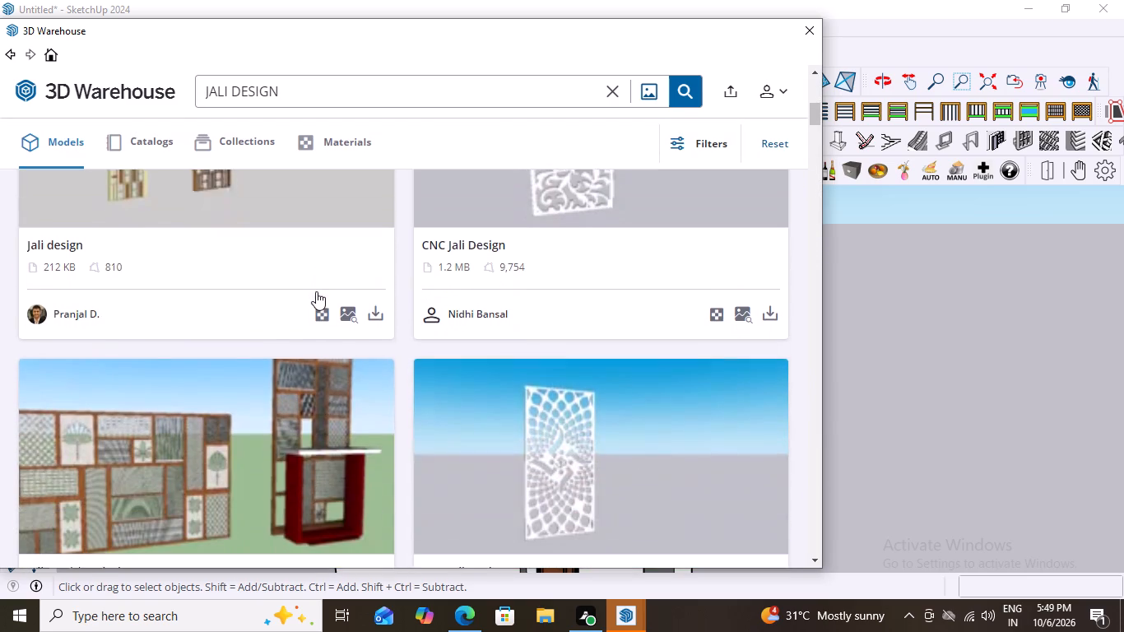
scroll(316, 291, down, 5)
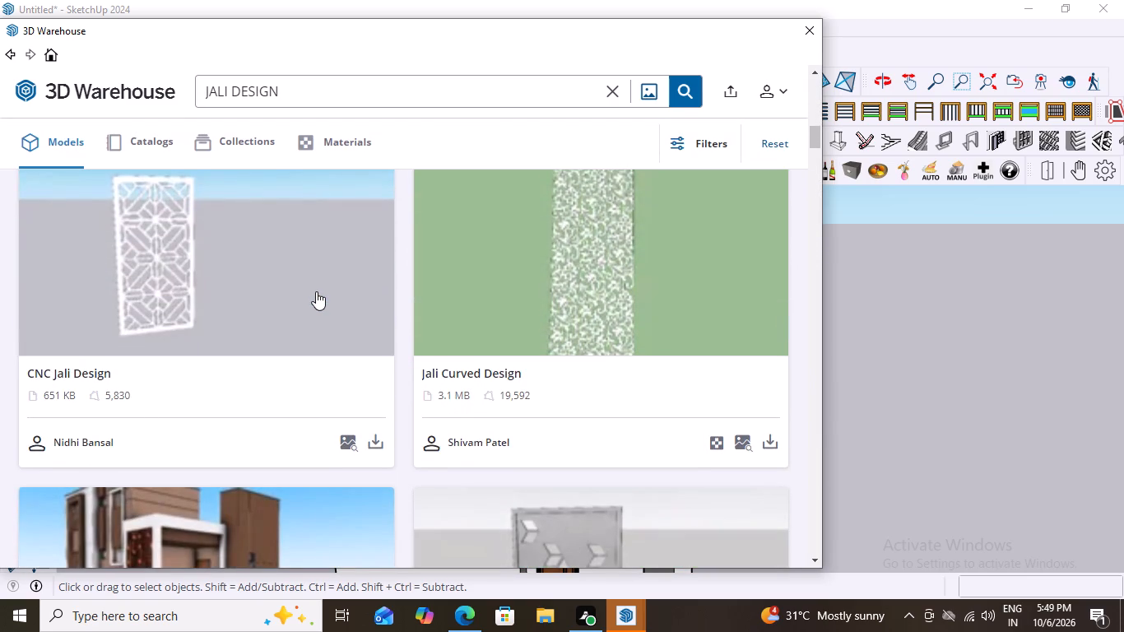
scroll(316, 291, down, 10)
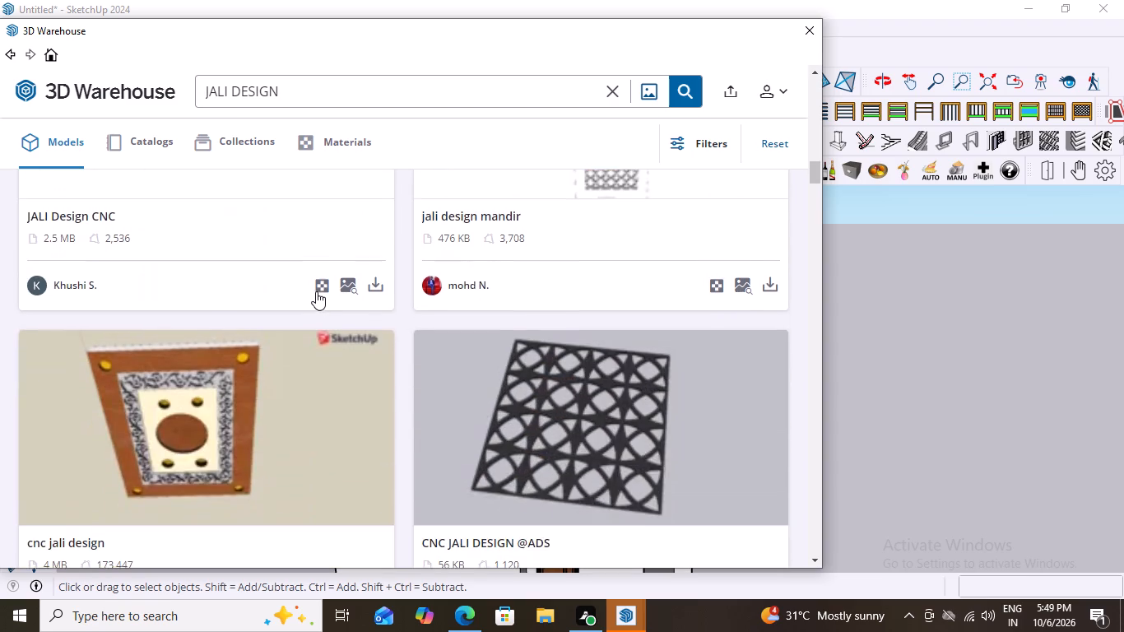
scroll(316, 291, down, 9)
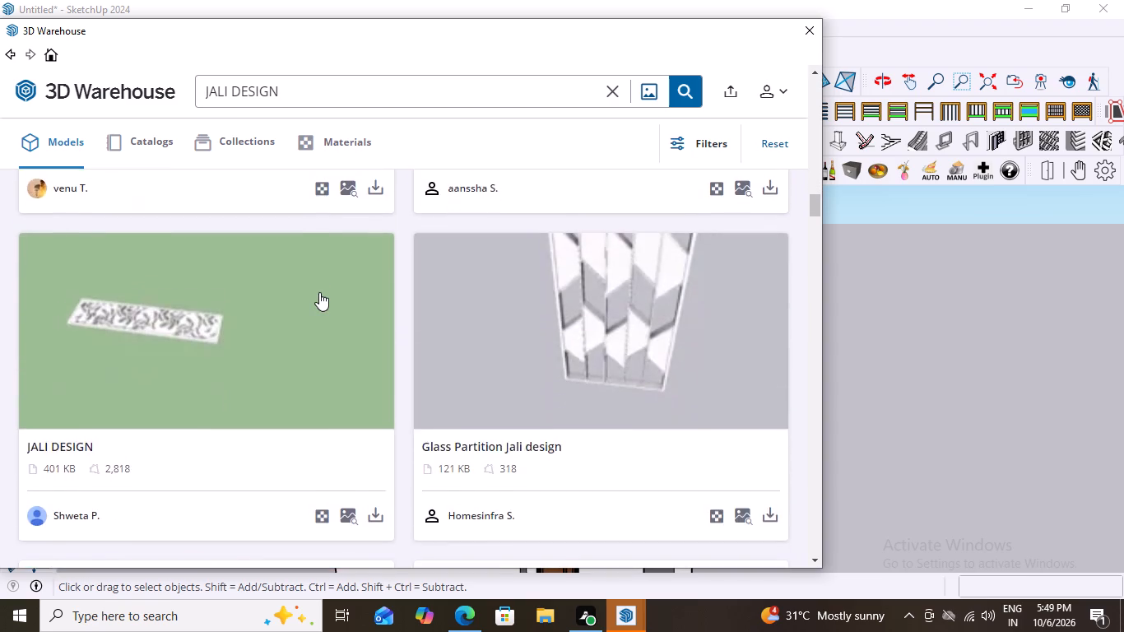
scroll(319, 292, down, 11)
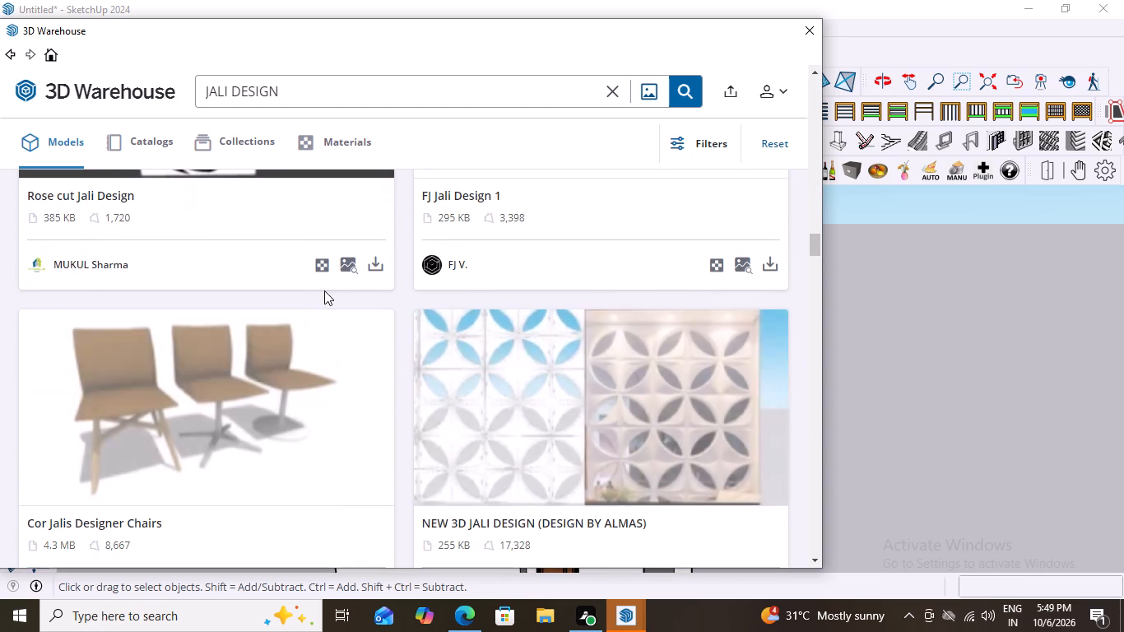
scroll(324, 290, down, 3)
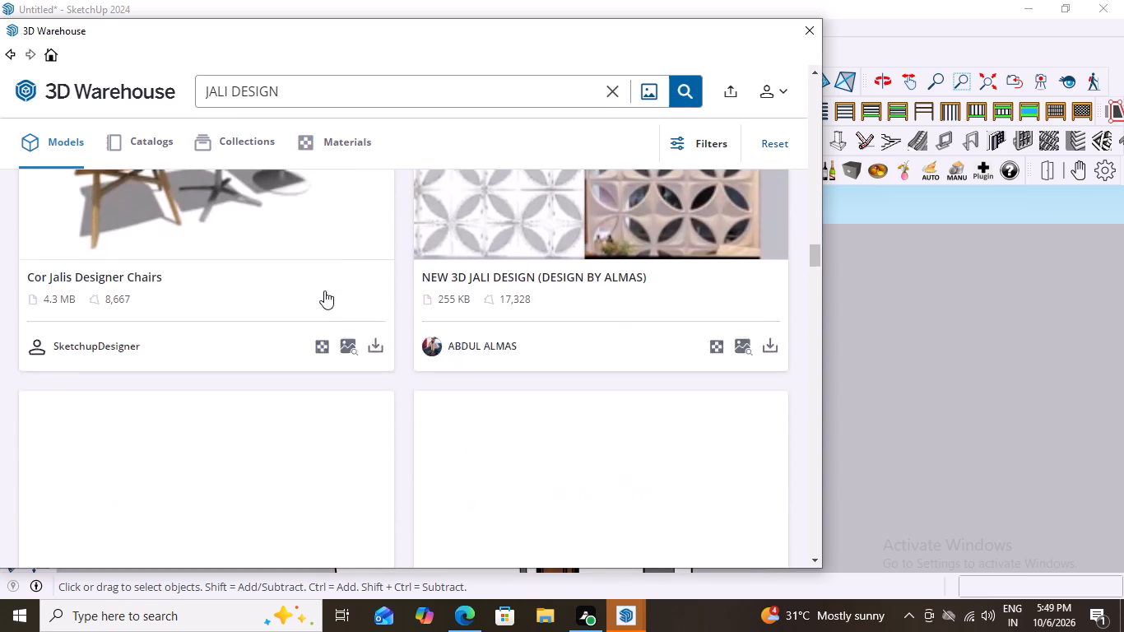
scroll(324, 290, down, 12)
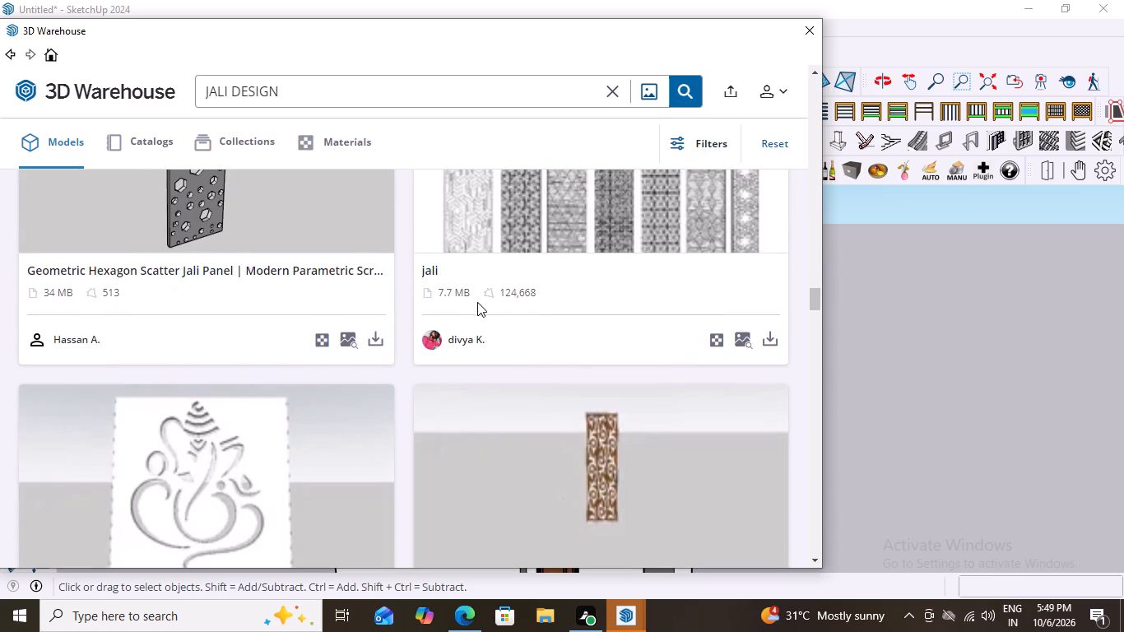
scroll(477, 302, up, 3)
scroll(477, 302, down, 11)
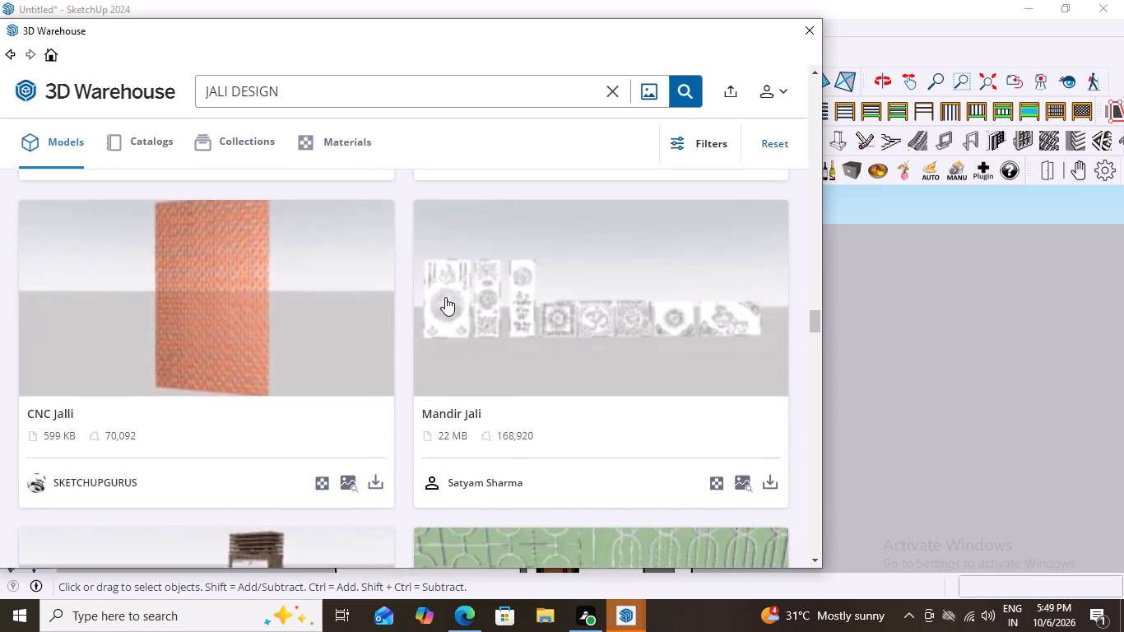
scroll(445, 297, down, 10)
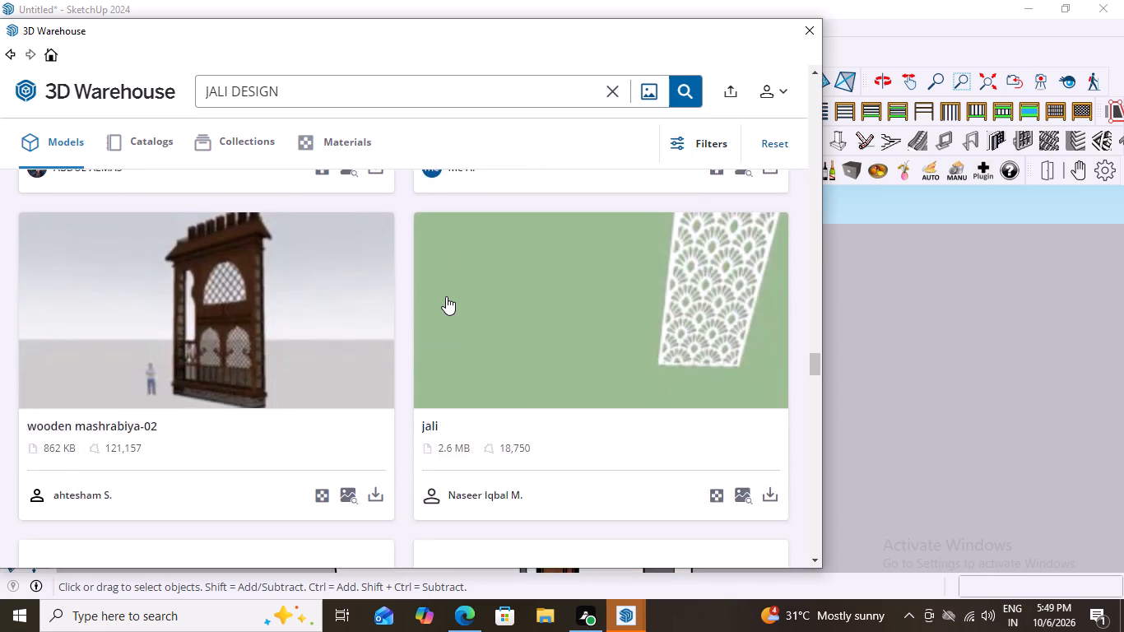
scroll(446, 296, down, 4)
scroll(446, 296, up, 5)
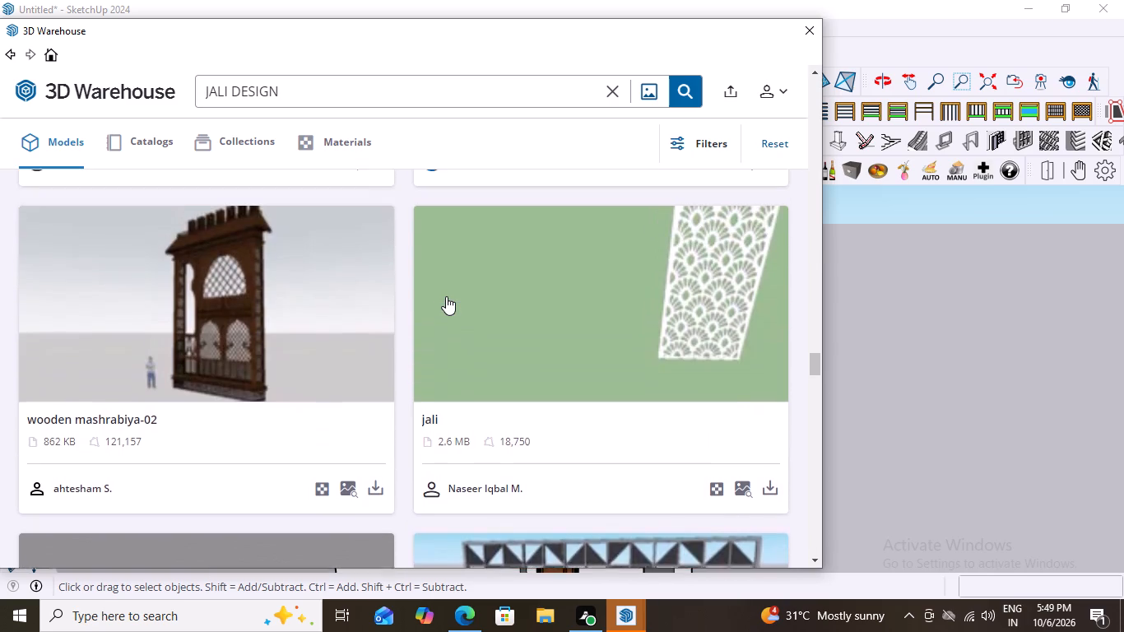
scroll(446, 296, down, 15)
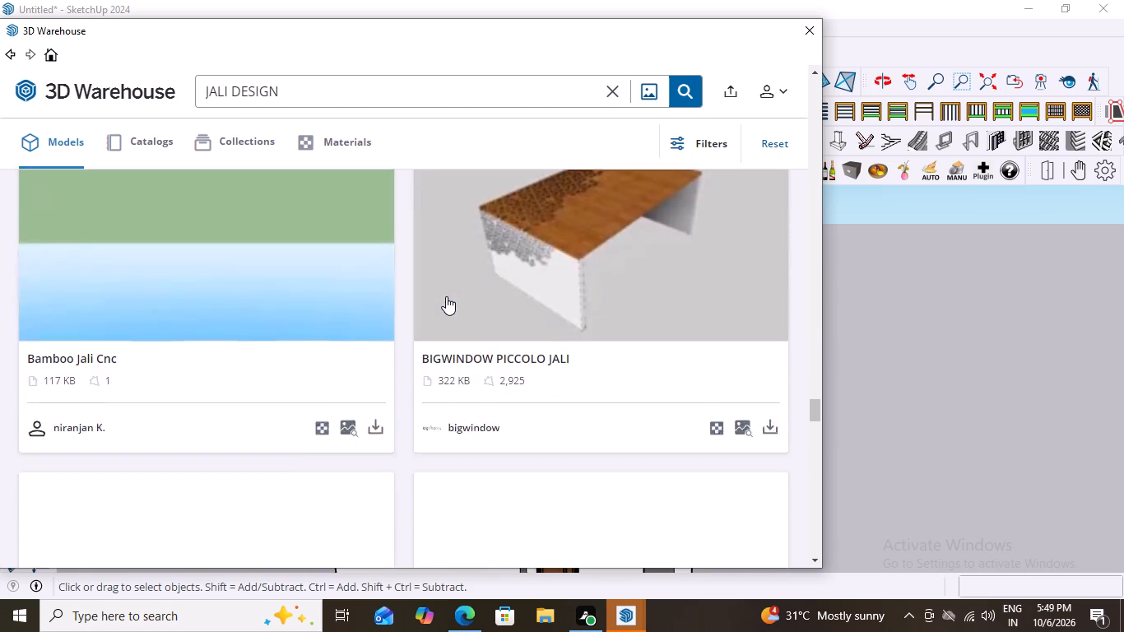
scroll(446, 296, down, 9)
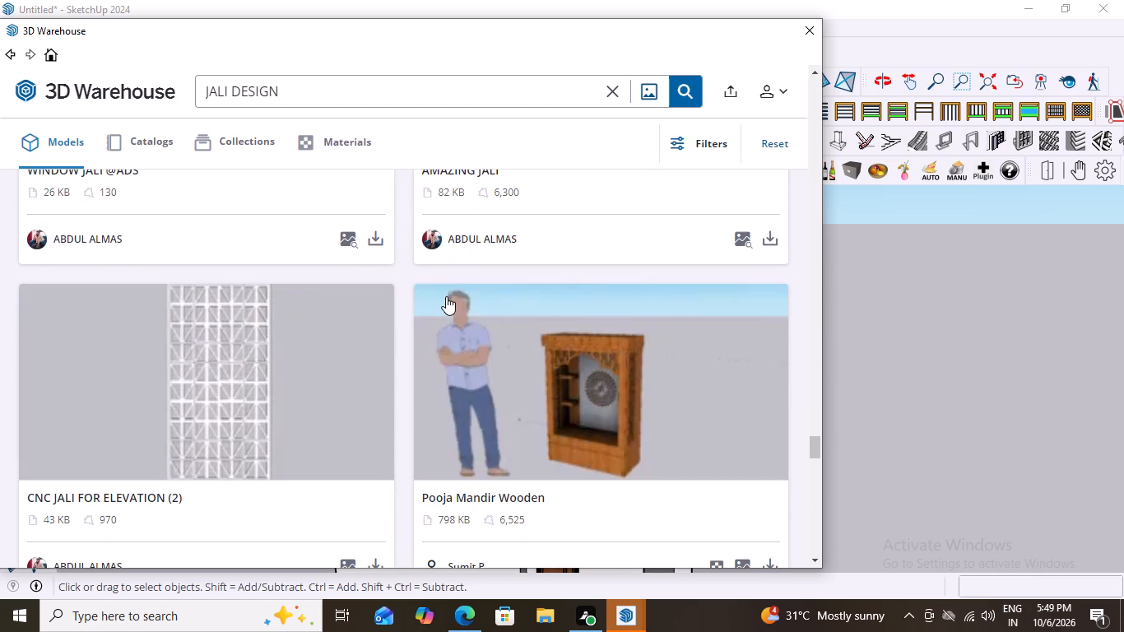
scroll(446, 296, down, 7)
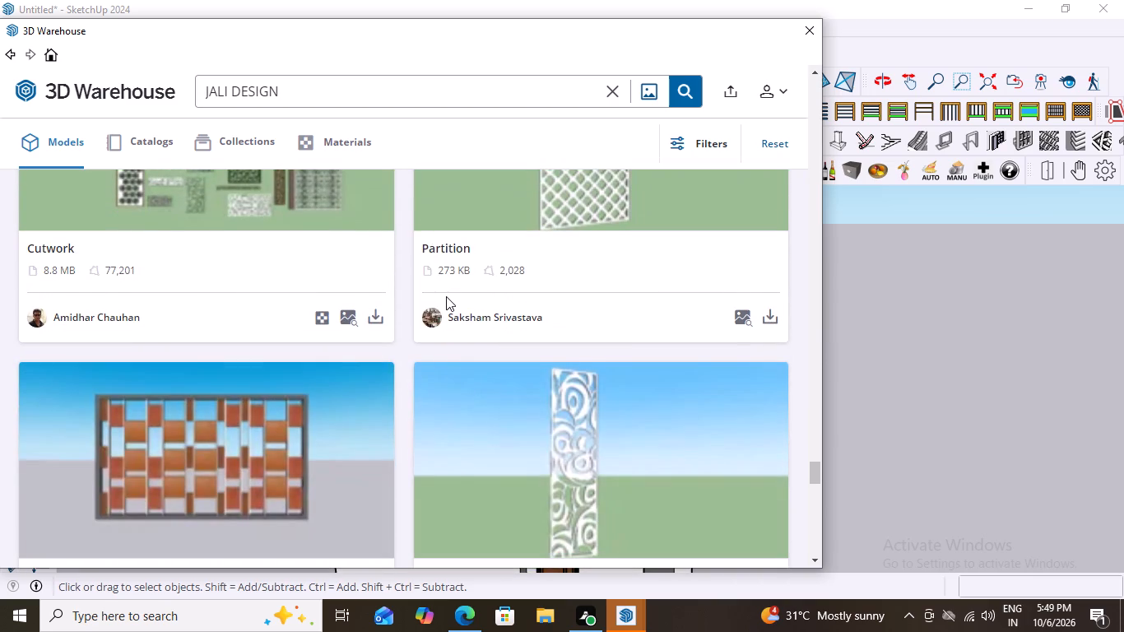
scroll(446, 296, up, 2)
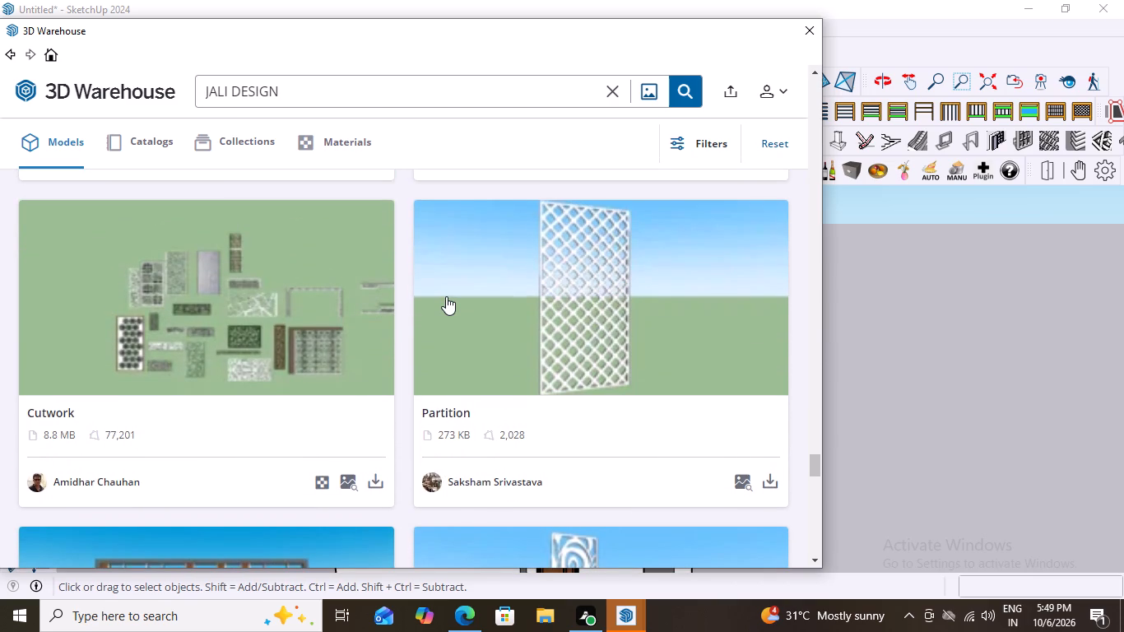
scroll(526, 272, up, 20)
scroll(526, 272, up, 3)
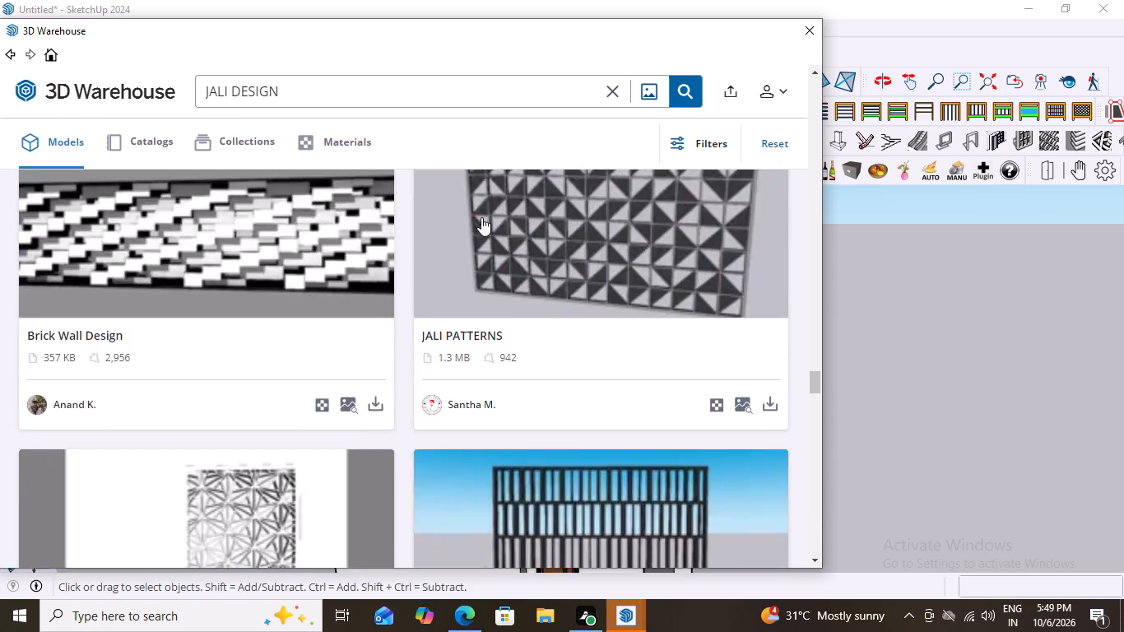
scroll(481, 217, up, 18)
scroll(716, 216, up, 19)
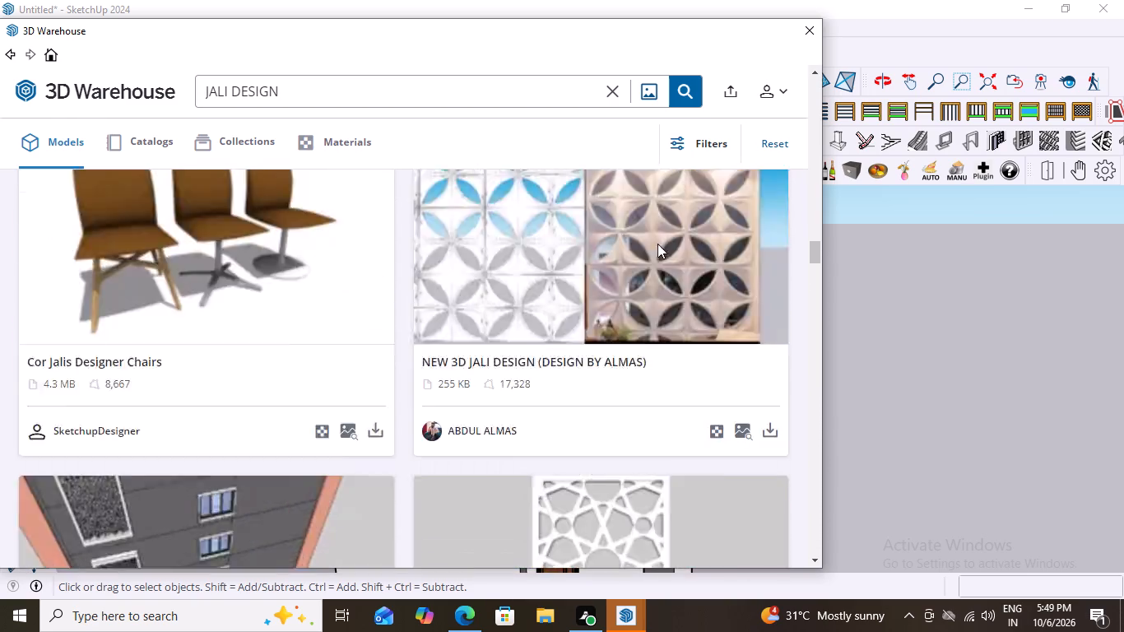
scroll(657, 244, up, 20)
scroll(657, 244, up, 20)
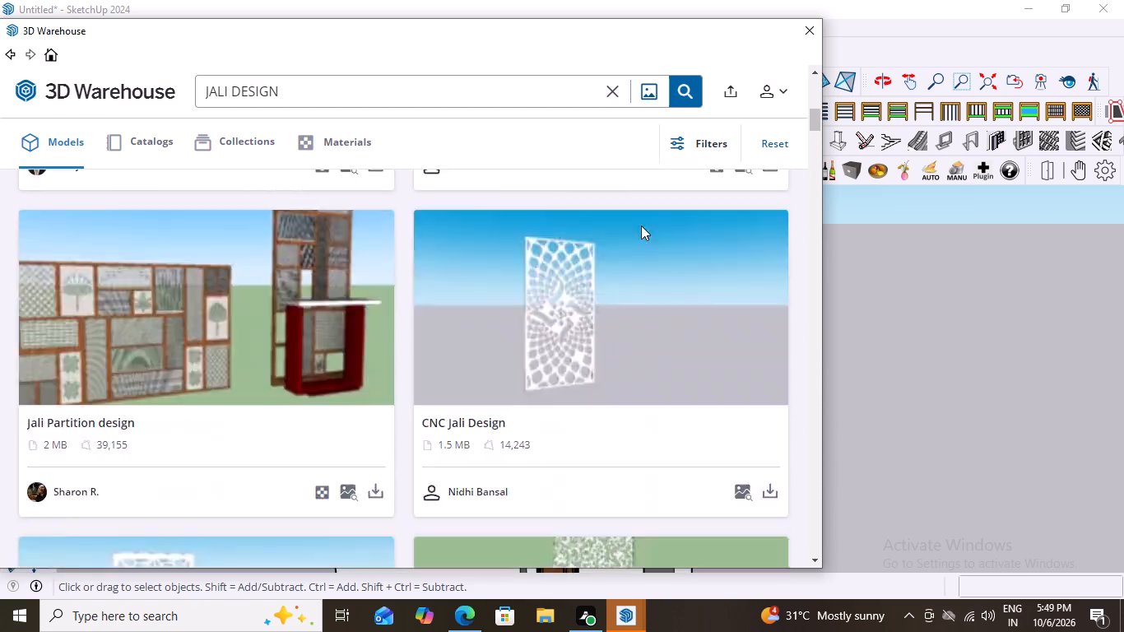
scroll(641, 225, up, 5)
scroll(641, 225, down, 4)
scroll(640, 225, up, 9)
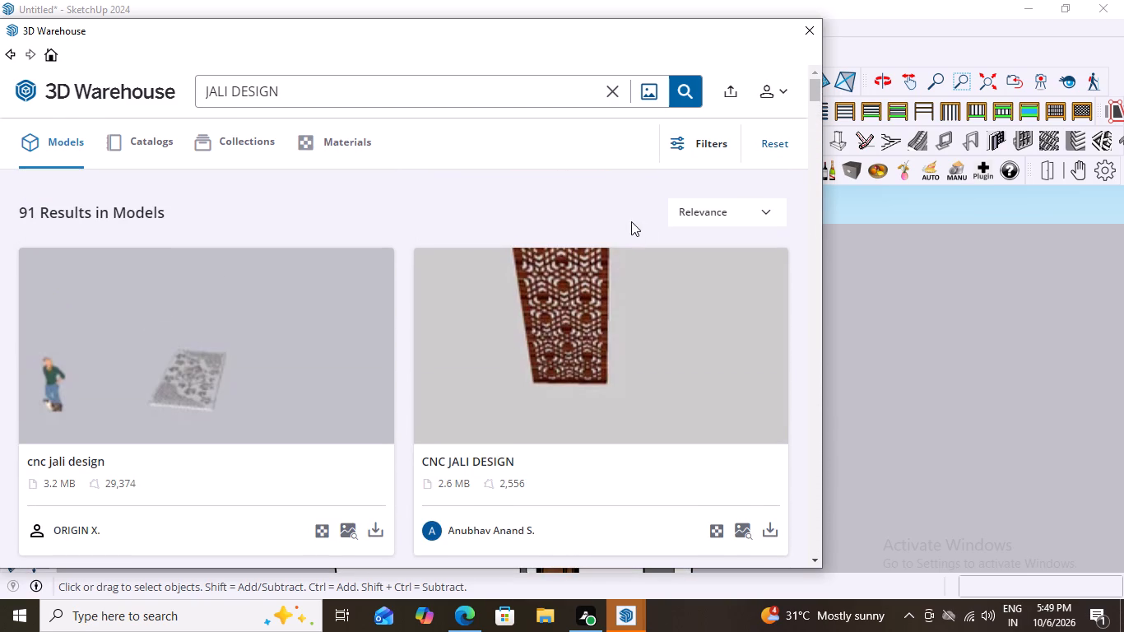
scroll(631, 221, up, 6)
Review the earlier jali results again, comparing the CNC-cut, floral and geometric panel patterns.
scroll(567, 258, down, 10)
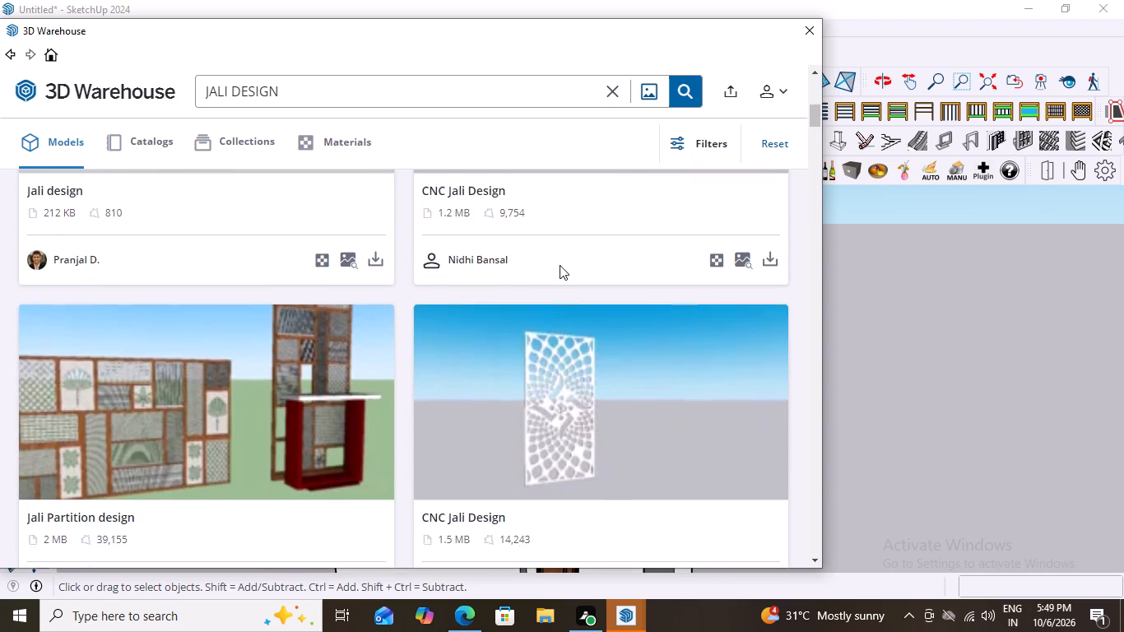
scroll(560, 265, down, 3)
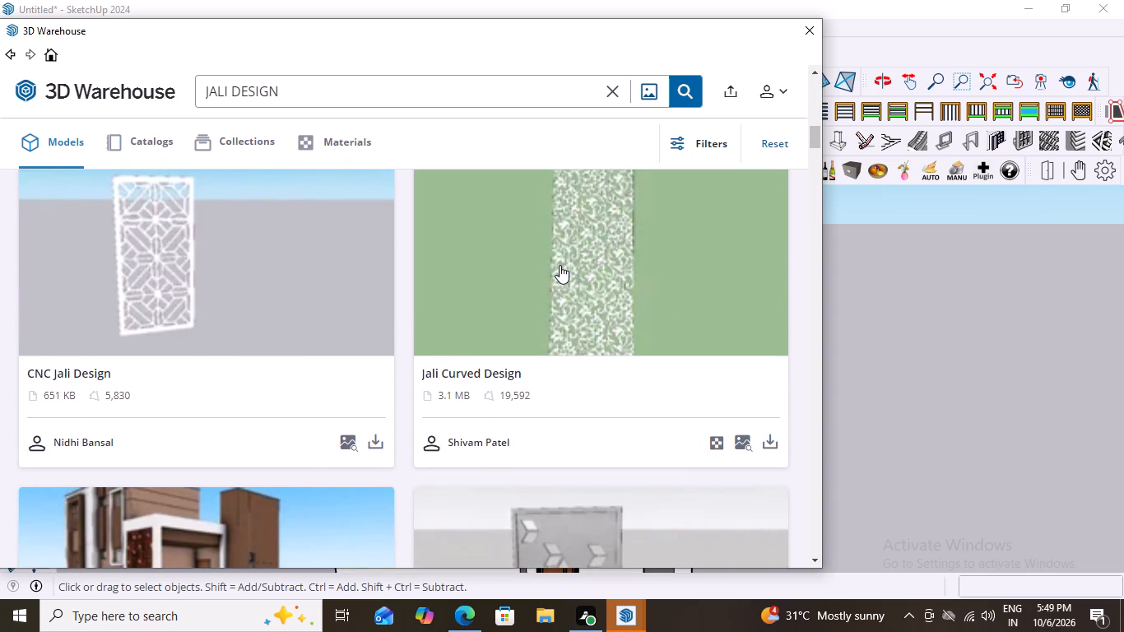
scroll(560, 265, down, 11)
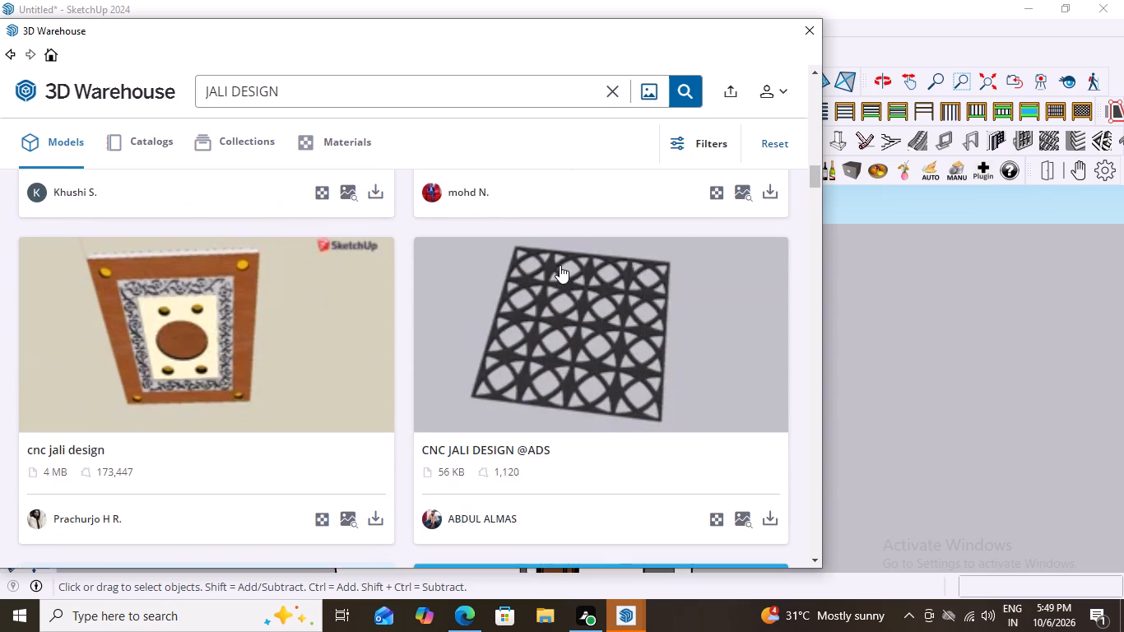
scroll(560, 265, down, 10)
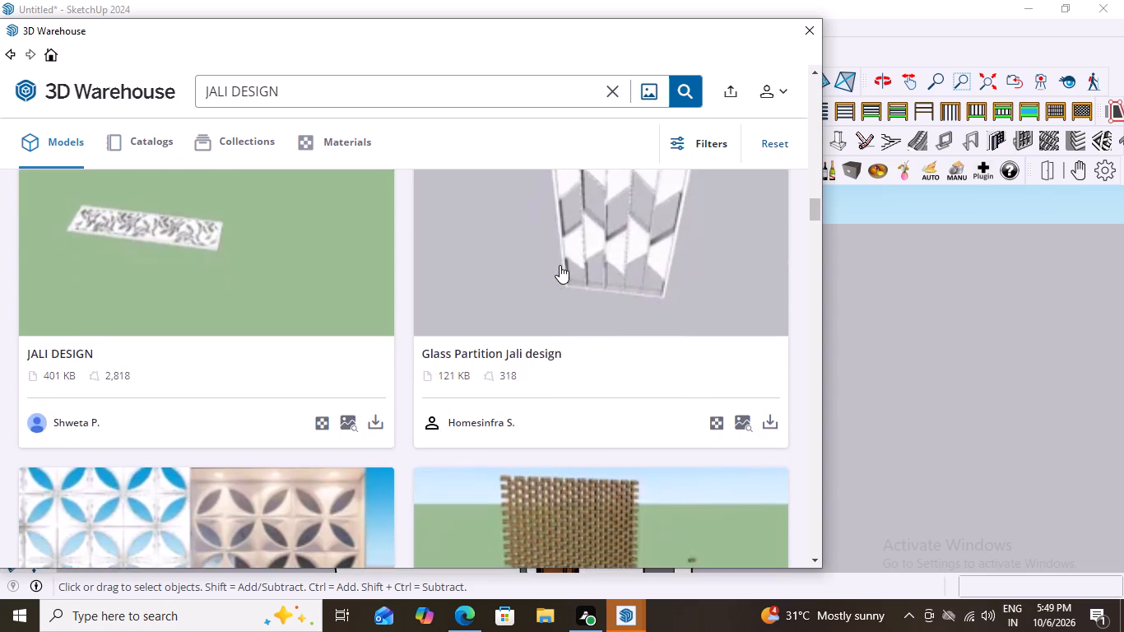
scroll(560, 265, down, 20)
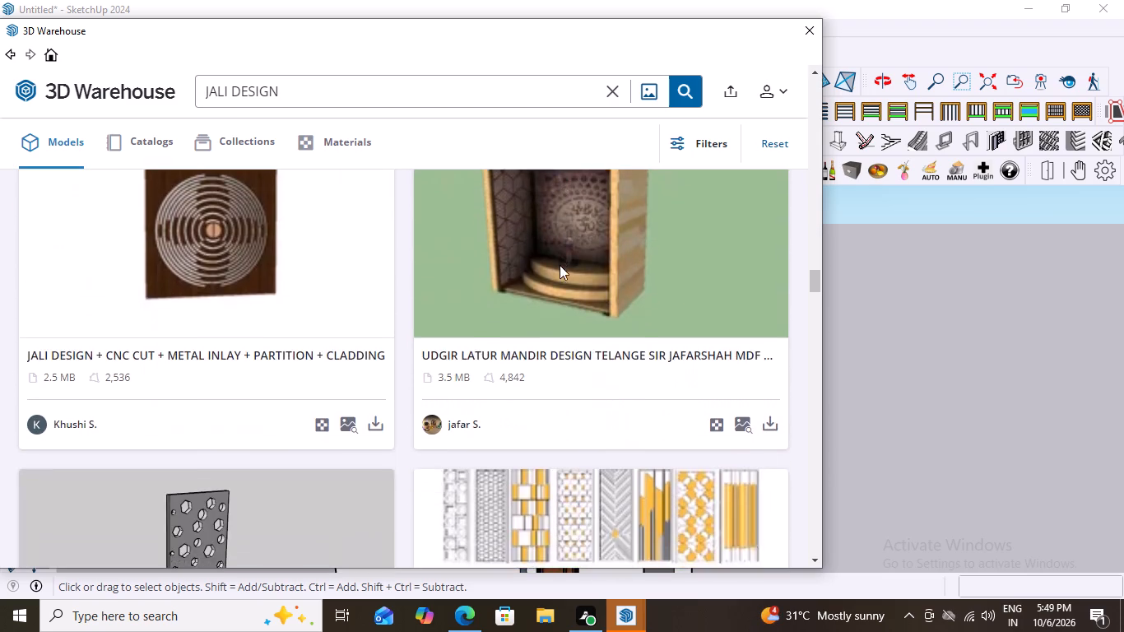
scroll(560, 265, down, 1)
scroll(555, 253, up, 19)
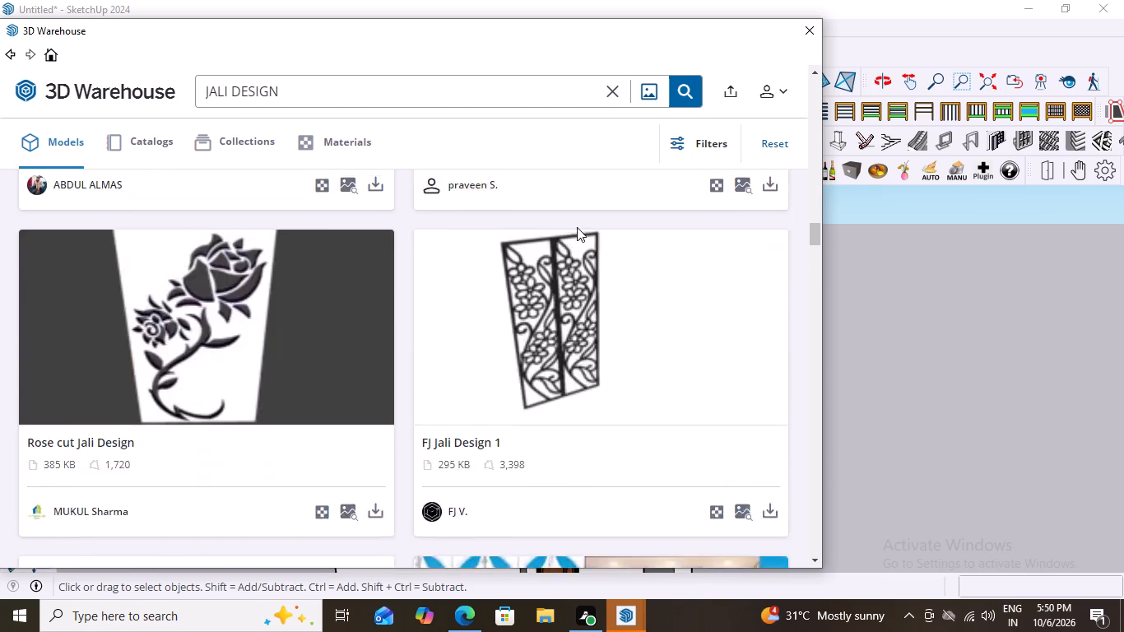
scroll(577, 227, up, 17)
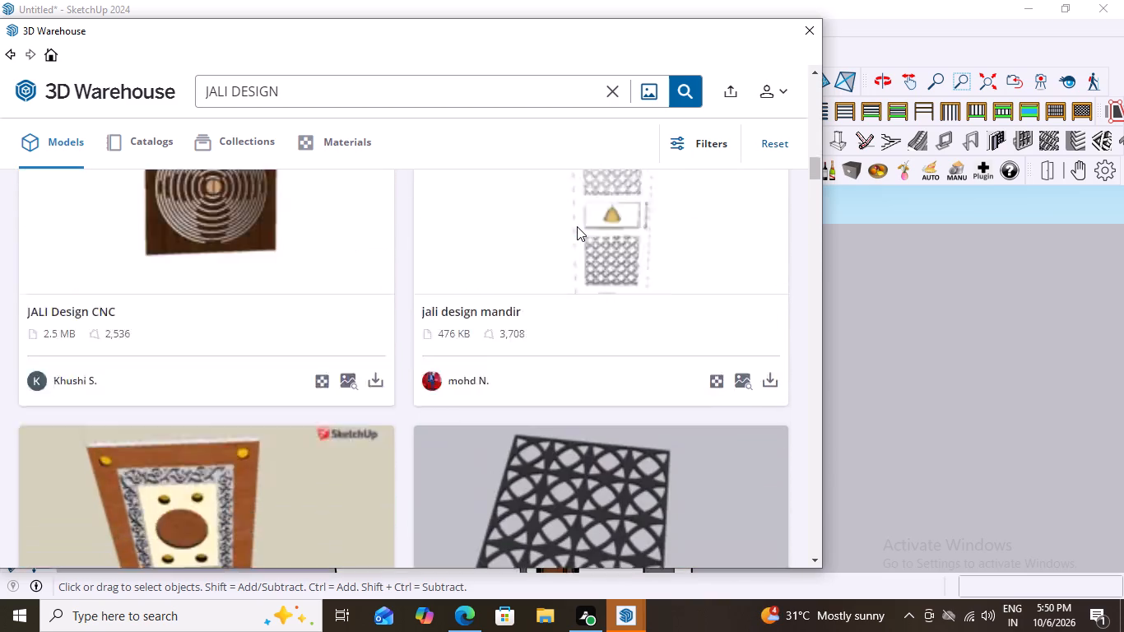
scroll(577, 226, up, 15)
scroll(584, 229, up, 19)
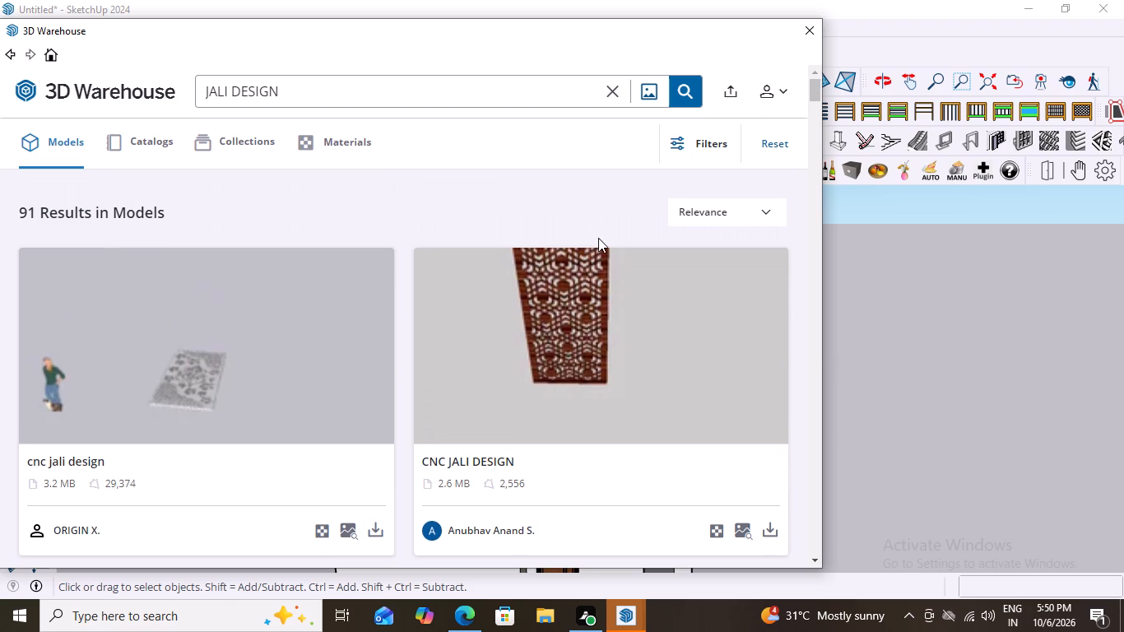
scroll(598, 238, up, 7)
Browse the jali design results once more, comparing the CNC Jali Design, Jali Curved Design and Jali Modern Design panels.
scroll(623, 260, down, 1)
scroll(624, 260, up, 3)
scroll(602, 276, down, 6)
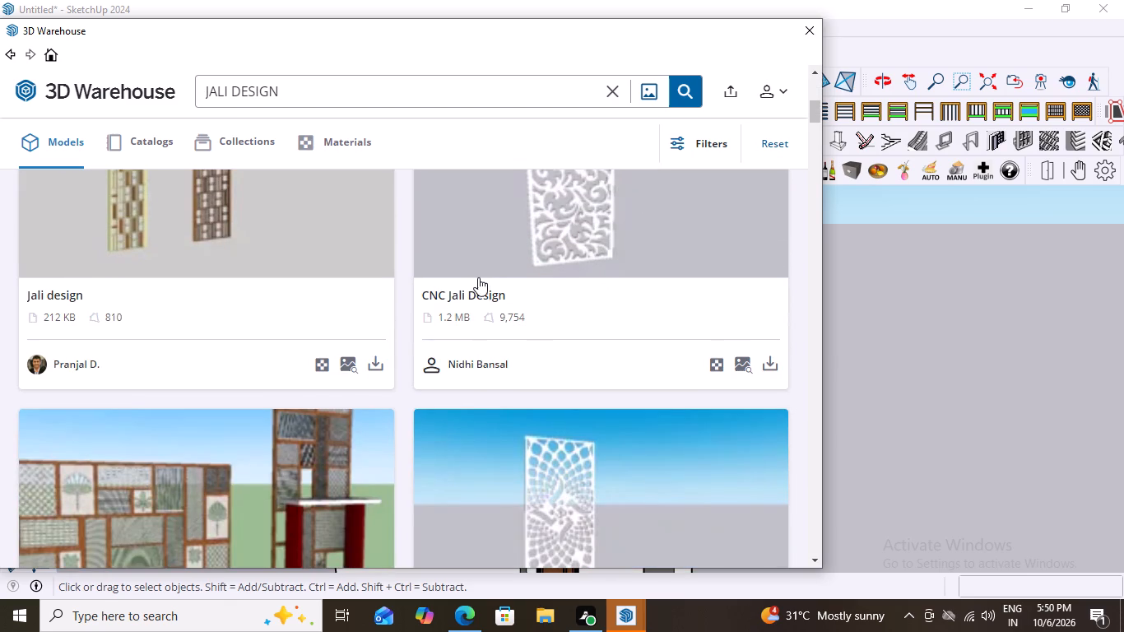
scroll(476, 279, down, 6)
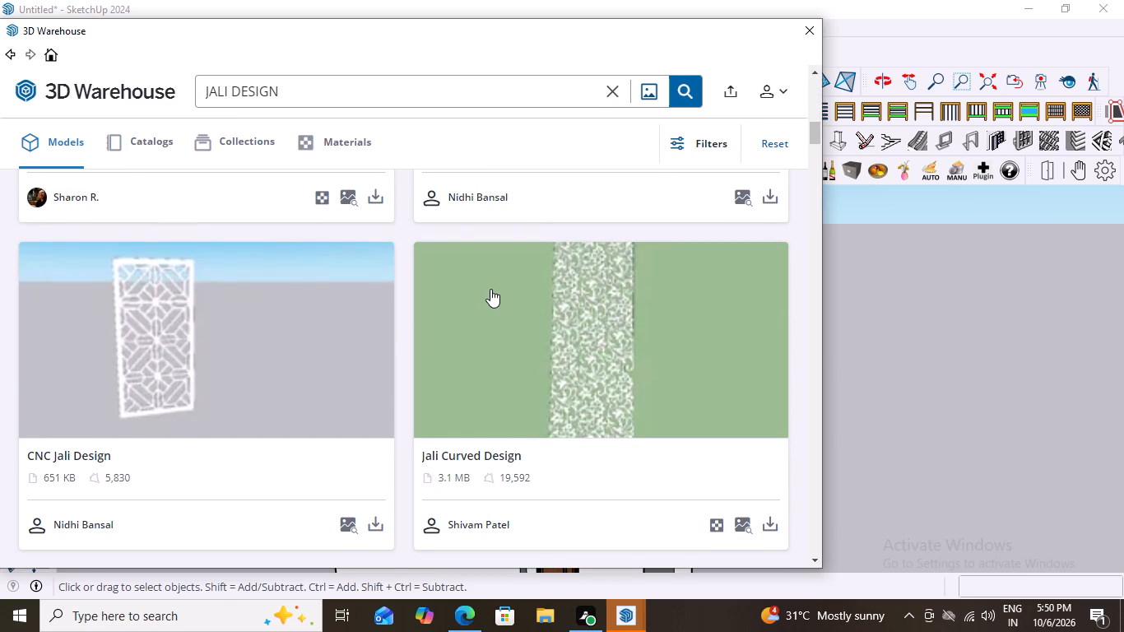
scroll(490, 289, down, 2)
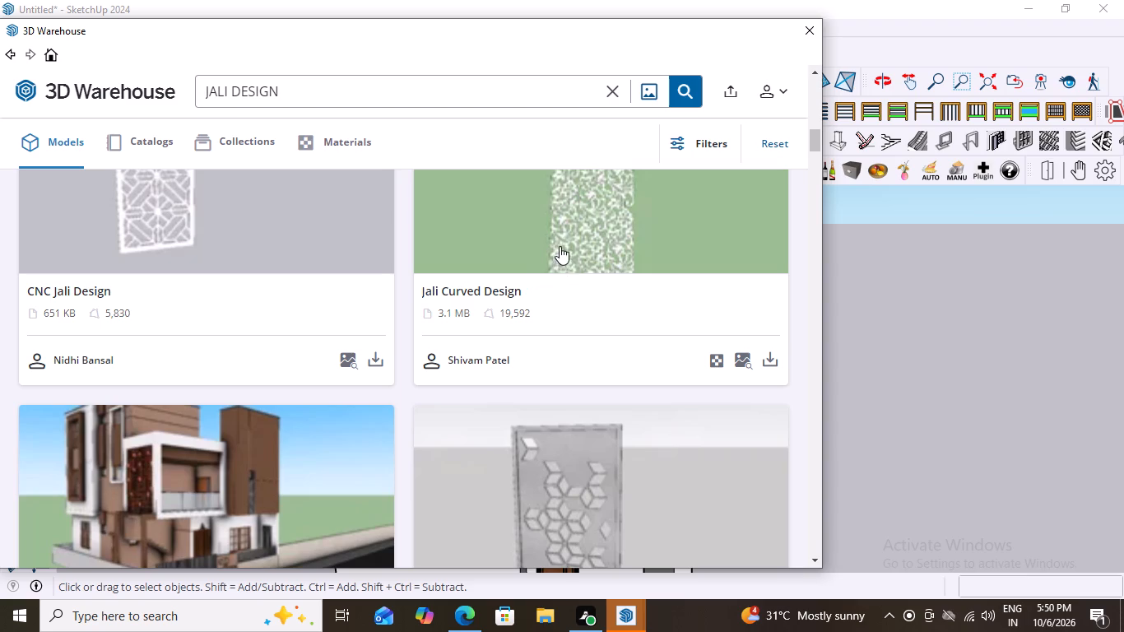
click(425, 314)
scroll(627, 372, down, 3)
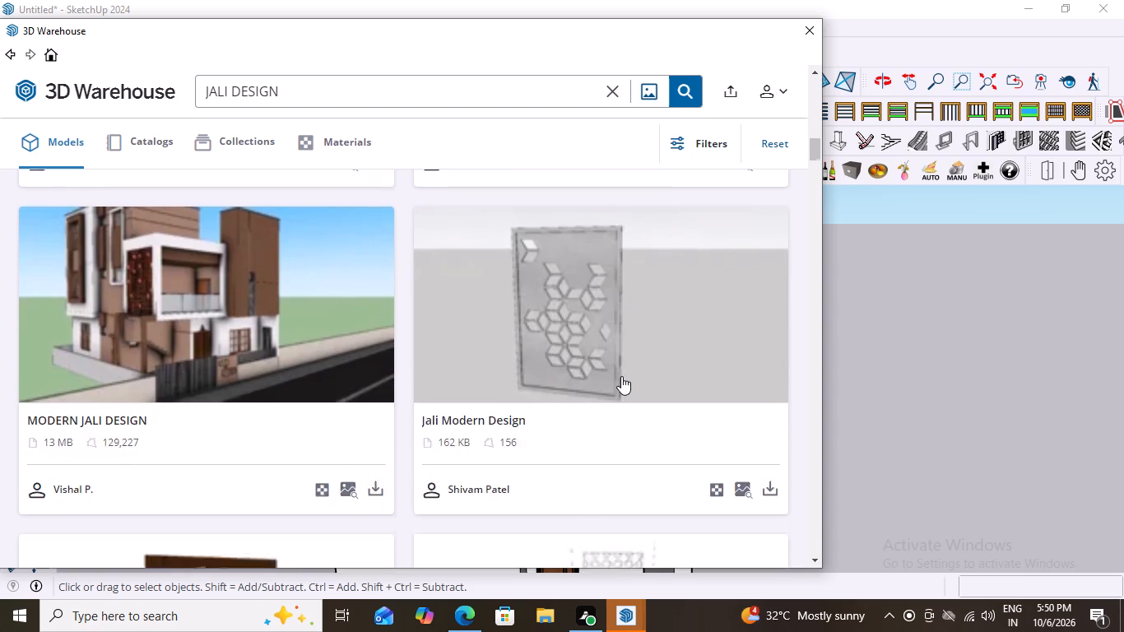
scroll(621, 376, up, 8)
scroll(523, 391, down, 2)
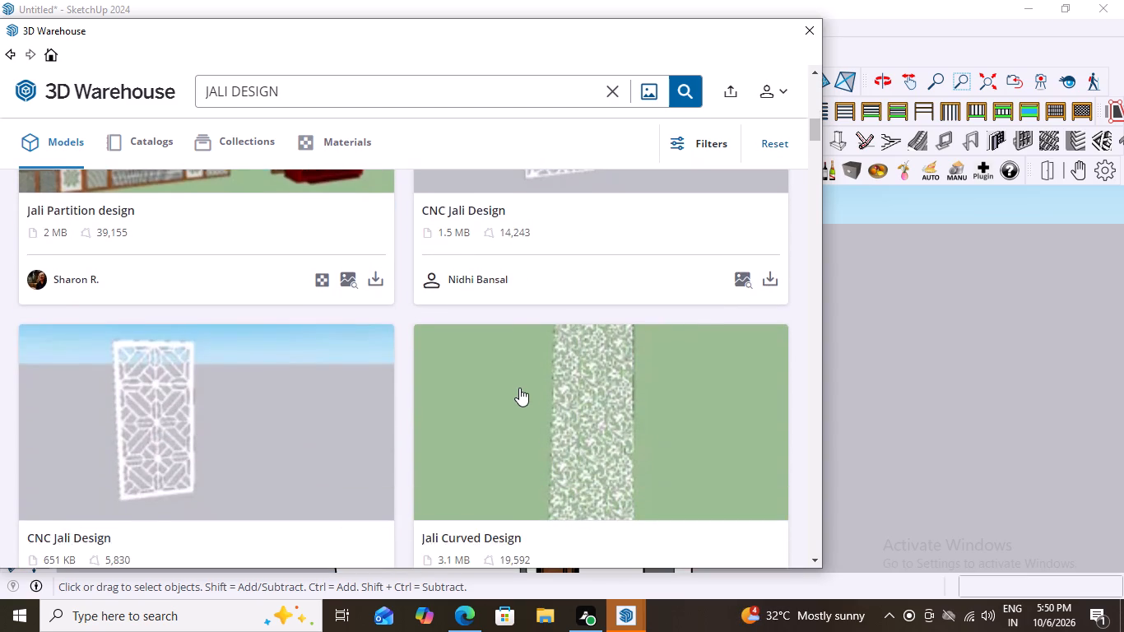
scroll(519, 388, down, 2)
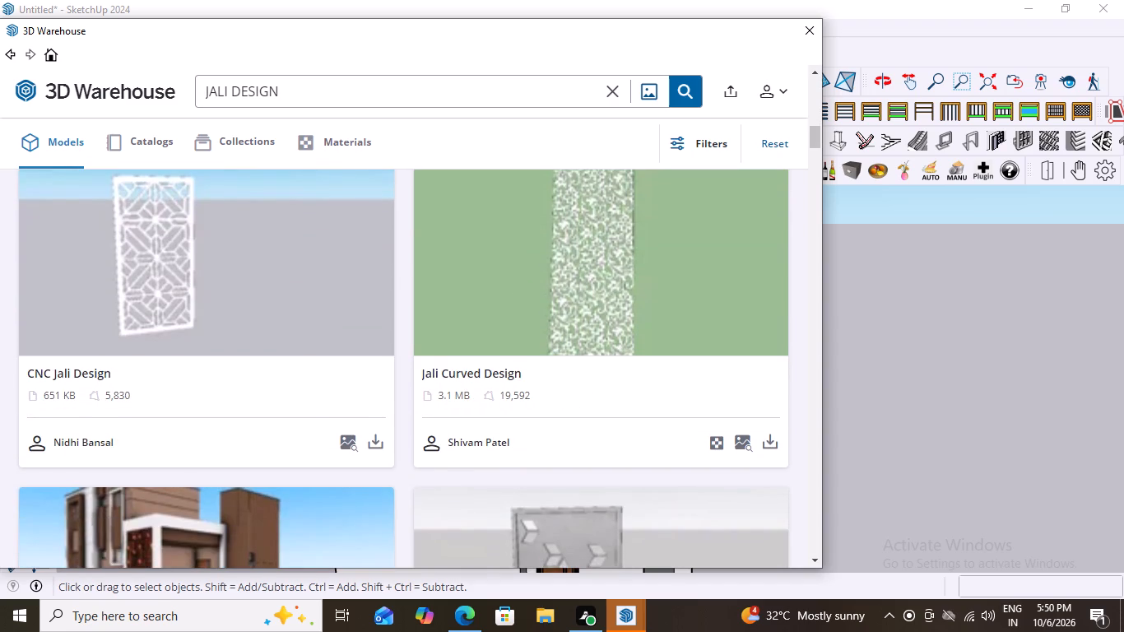
Download the Jali Curved Design model directly into the house model and place it flat on the open ground beside the house.
click(767, 439)
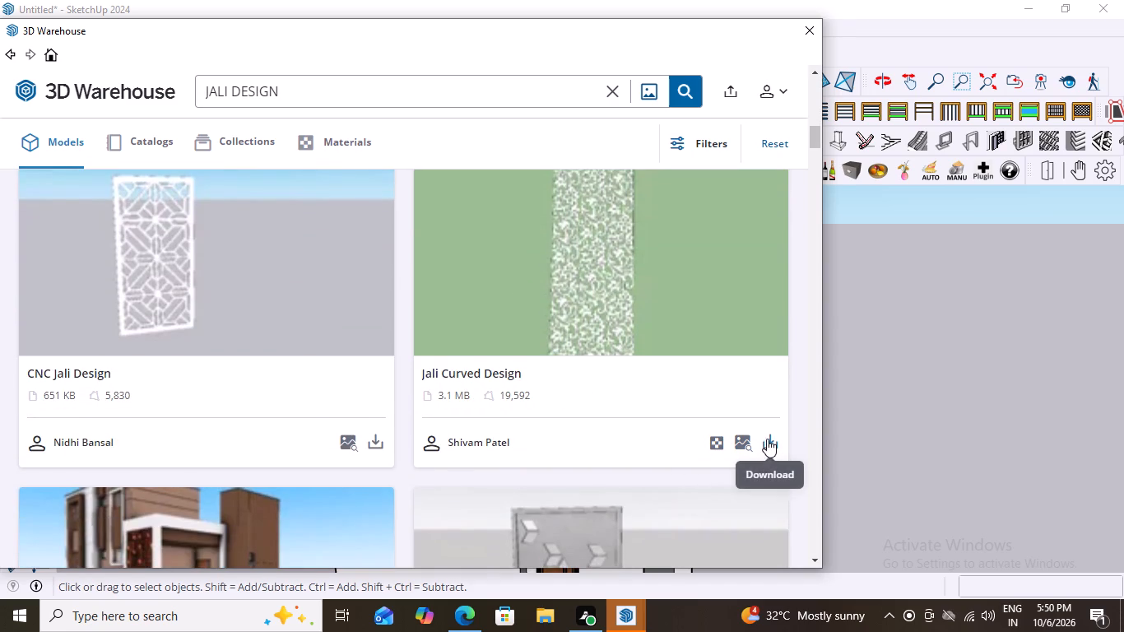
click(358, 314)
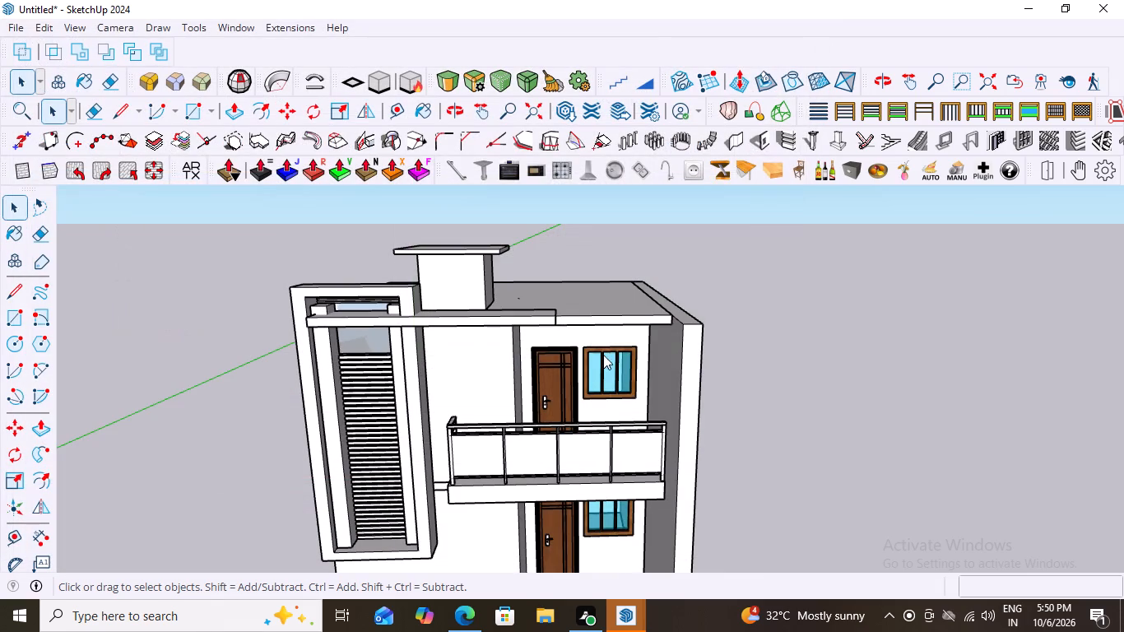
click(711, 346)
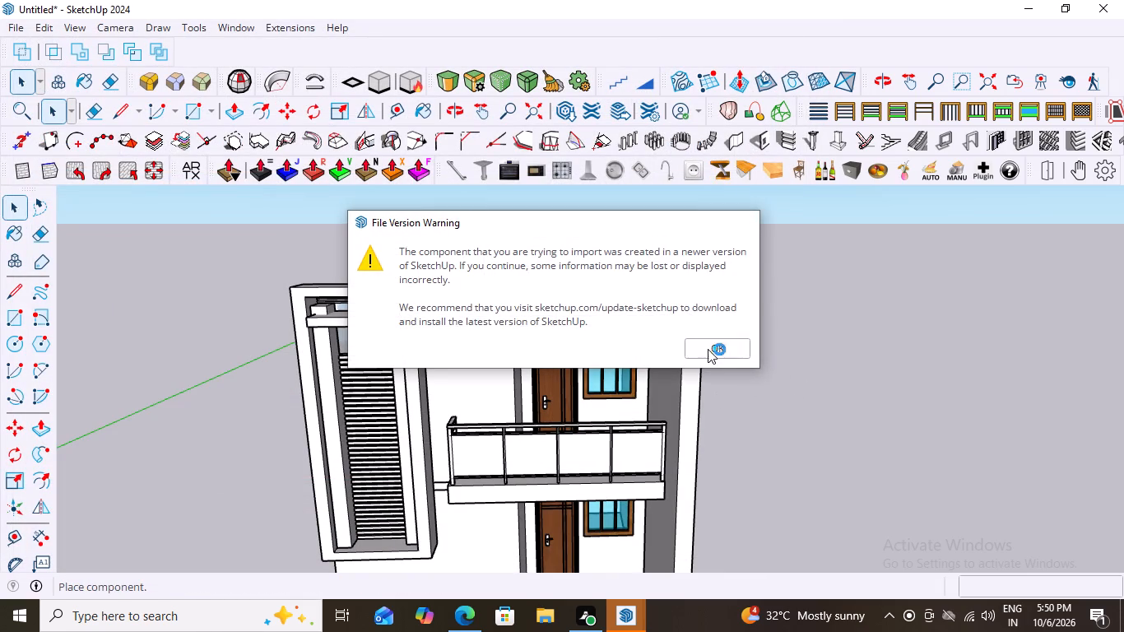
scroll(829, 434, up, 4)
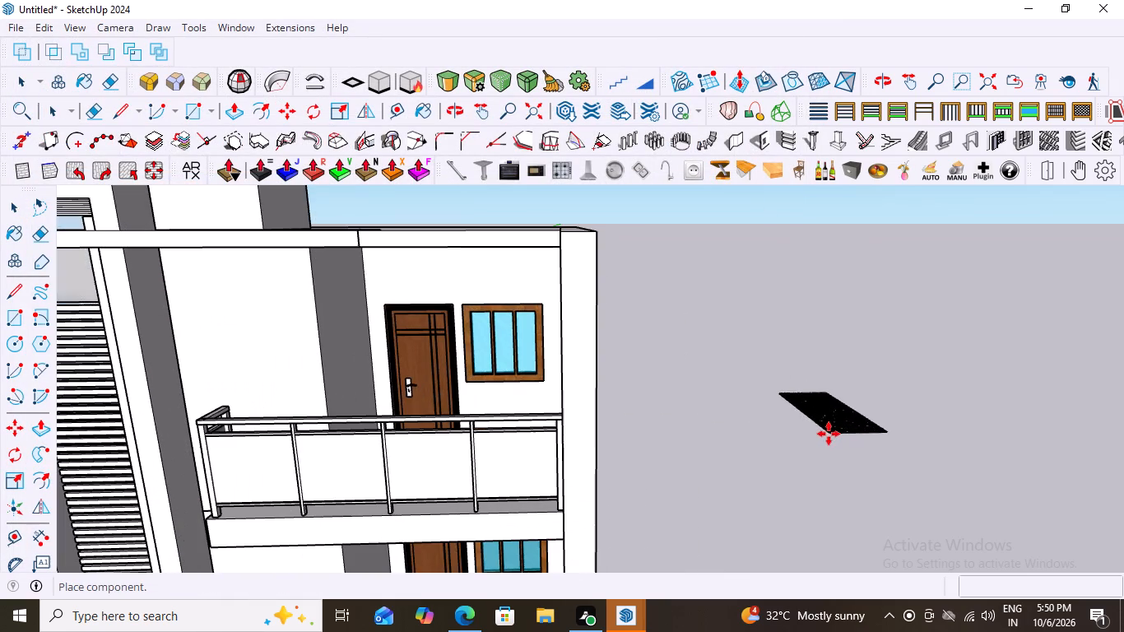
scroll(675, 326, down, 12)
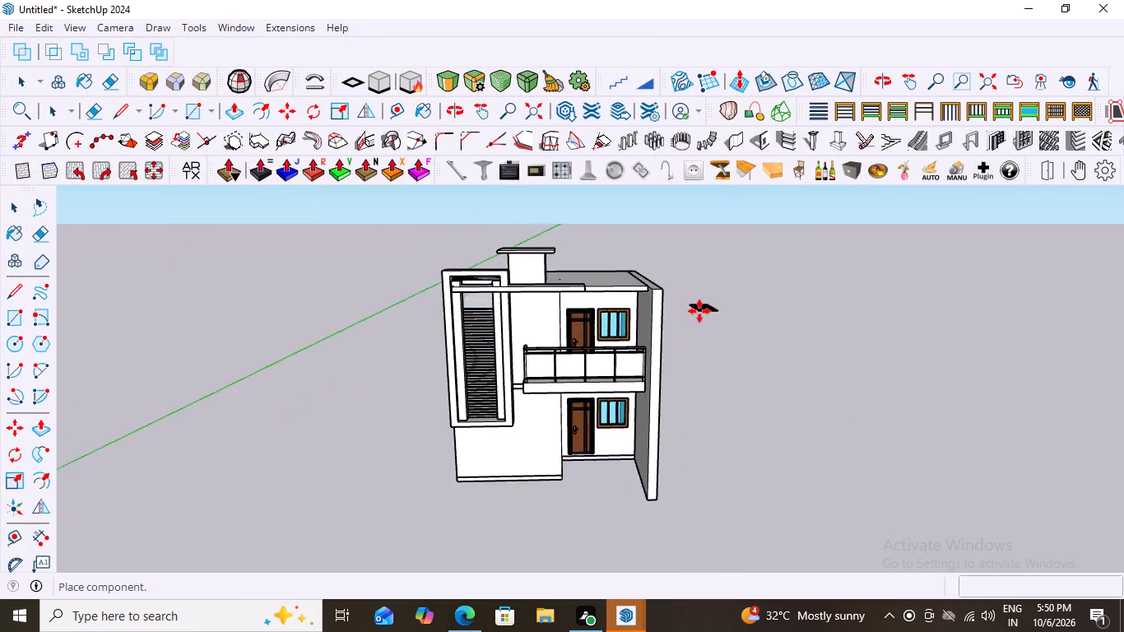
scroll(699, 311, down, 8)
scroll(576, 450, up, 10)
scroll(344, 436, up, 2)
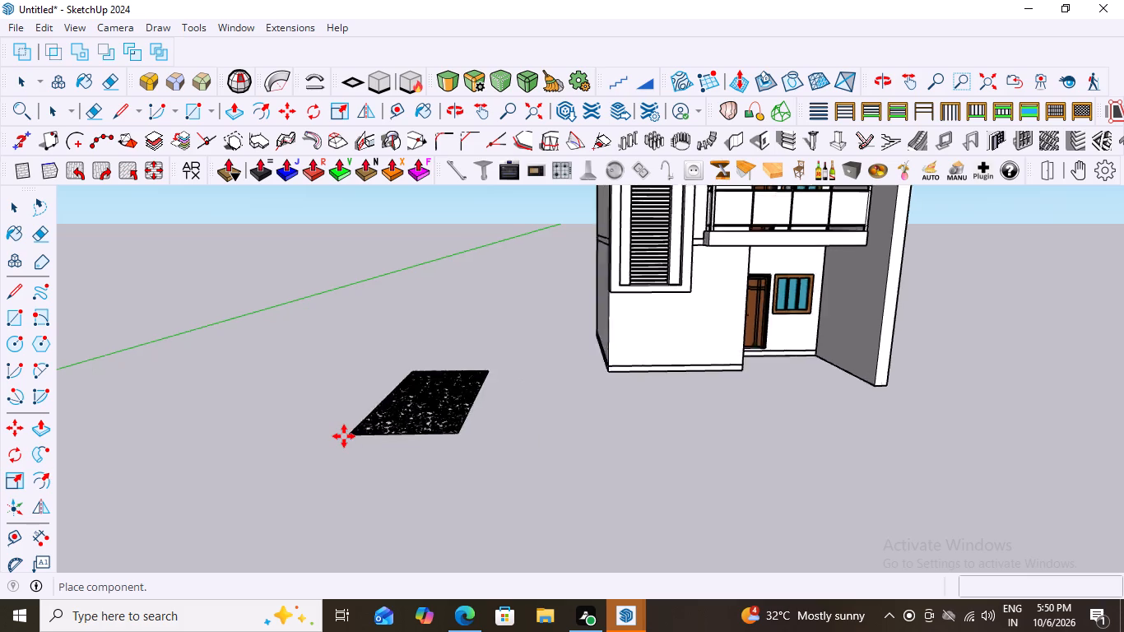
scroll(344, 436, up, 3)
click(364, 418)
scroll(457, 431, up, 4)
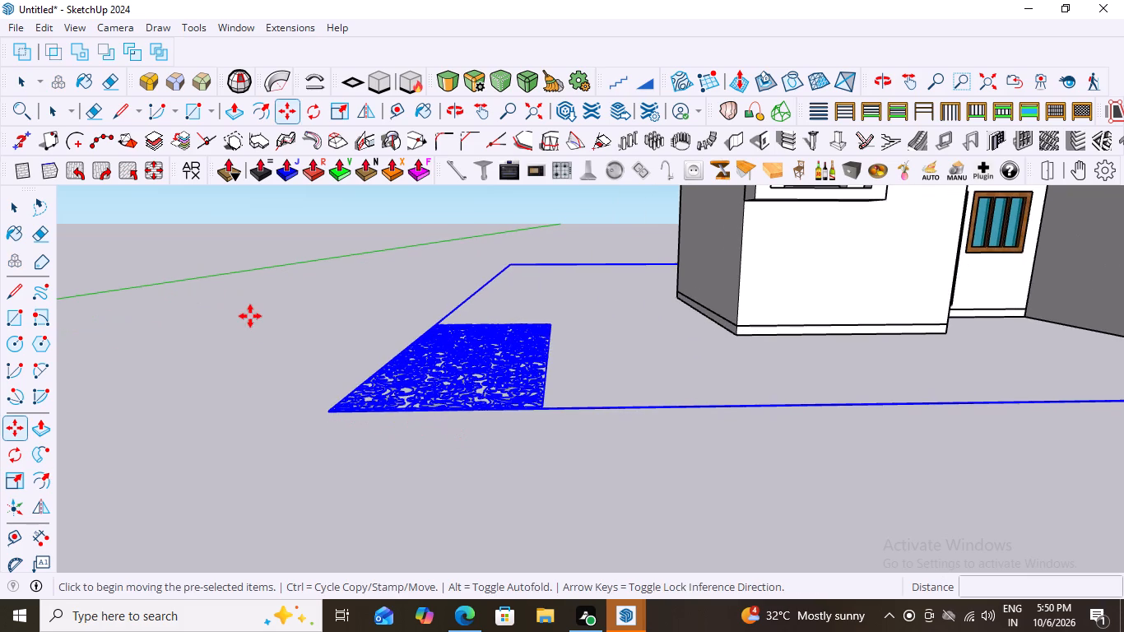
key(space)
click(303, 307)
Examine the placed jali panel's floral cutwork close up and from above.
scroll(423, 390, up, 4)
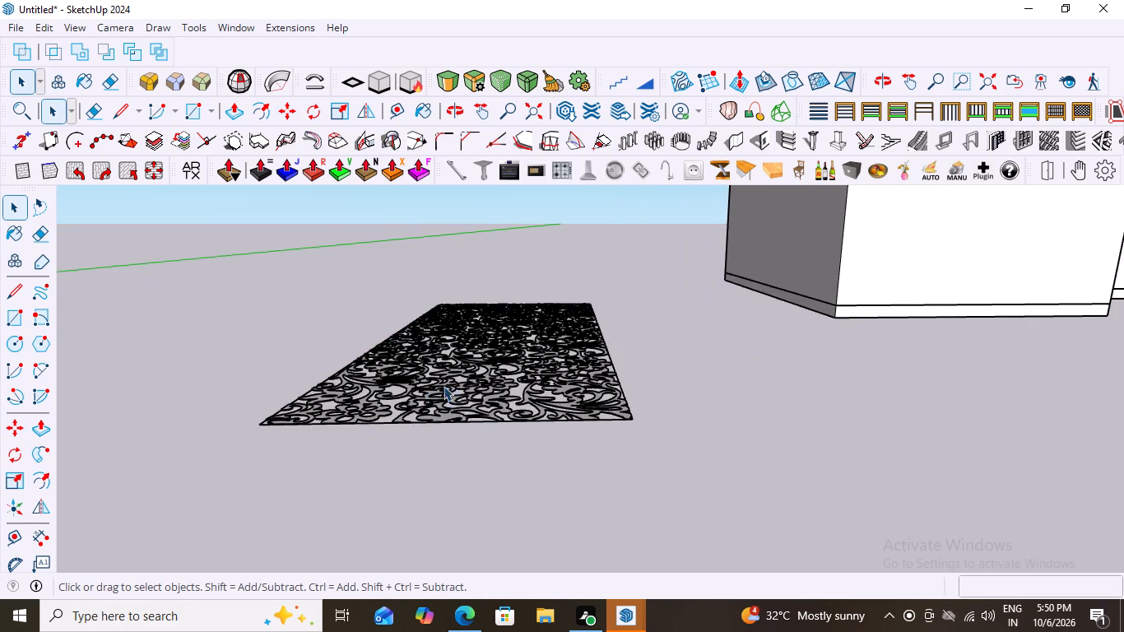
scroll(444, 386, up, 10)
middle_drag(487, 332, 485, 397)
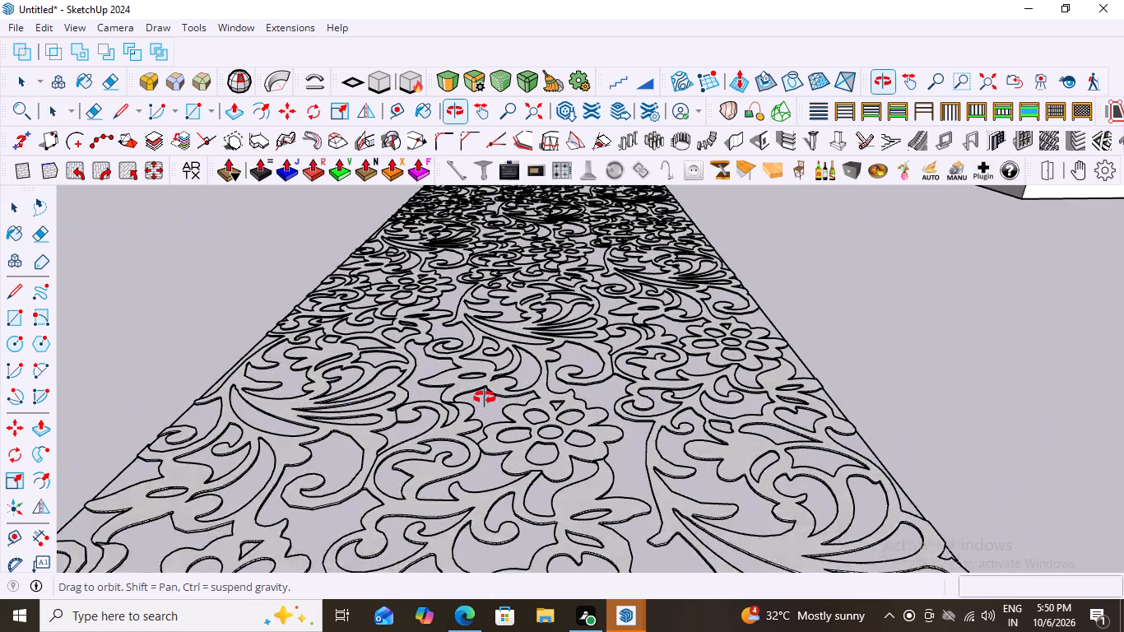
middle_drag(485, 397, 470, 414)
scroll(474, 388, down, 16)
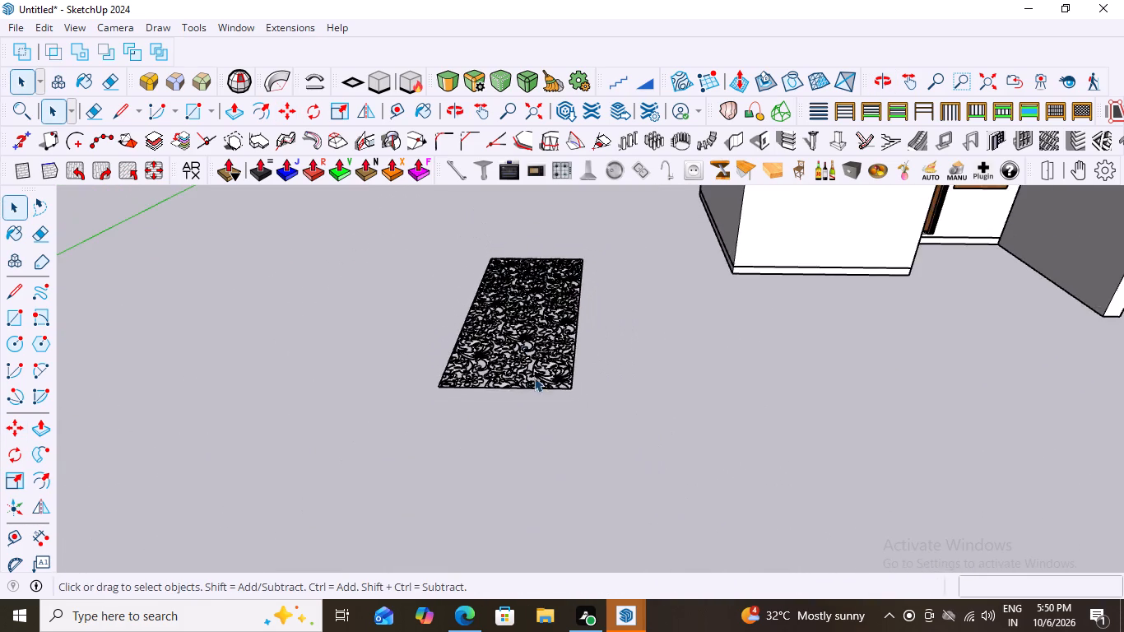
middle_drag(535, 377, 549, 437)
scroll(507, 377, up, 13)
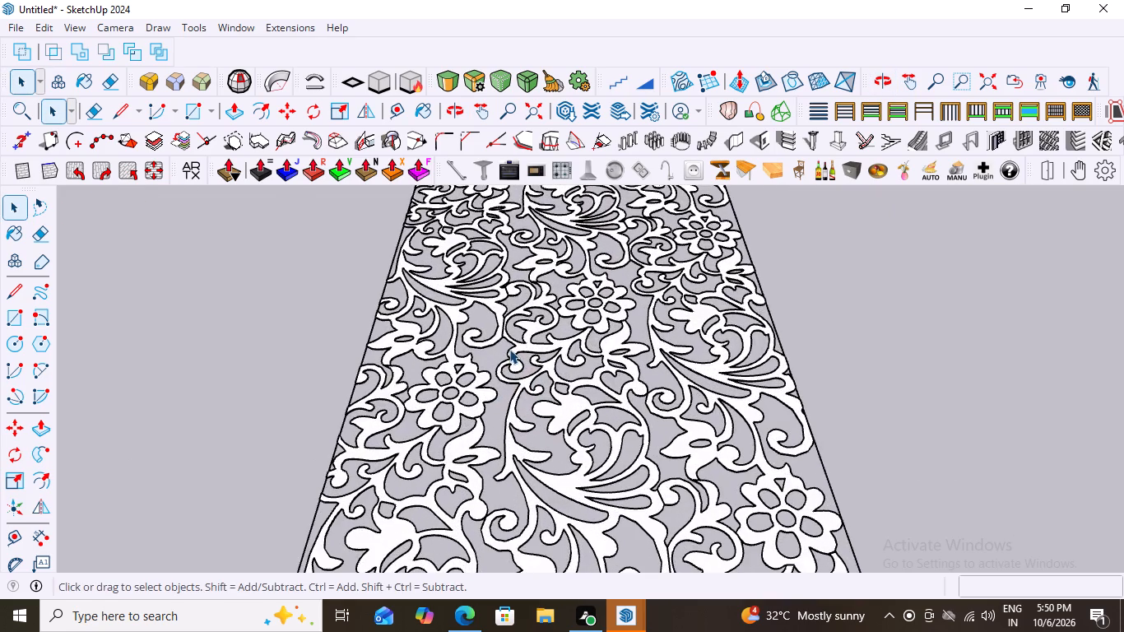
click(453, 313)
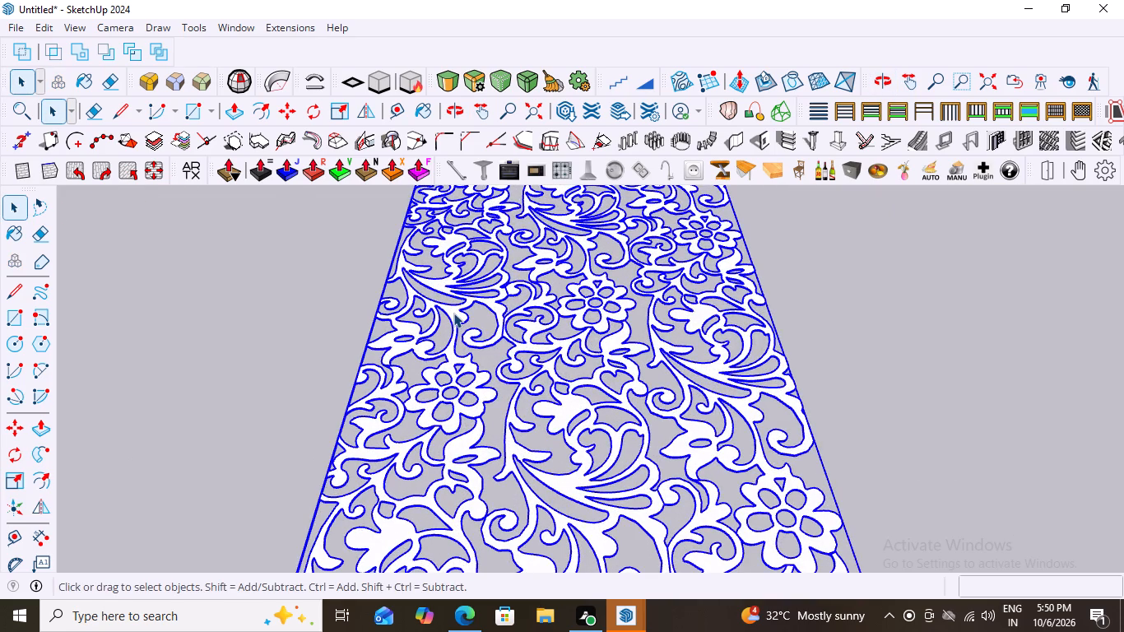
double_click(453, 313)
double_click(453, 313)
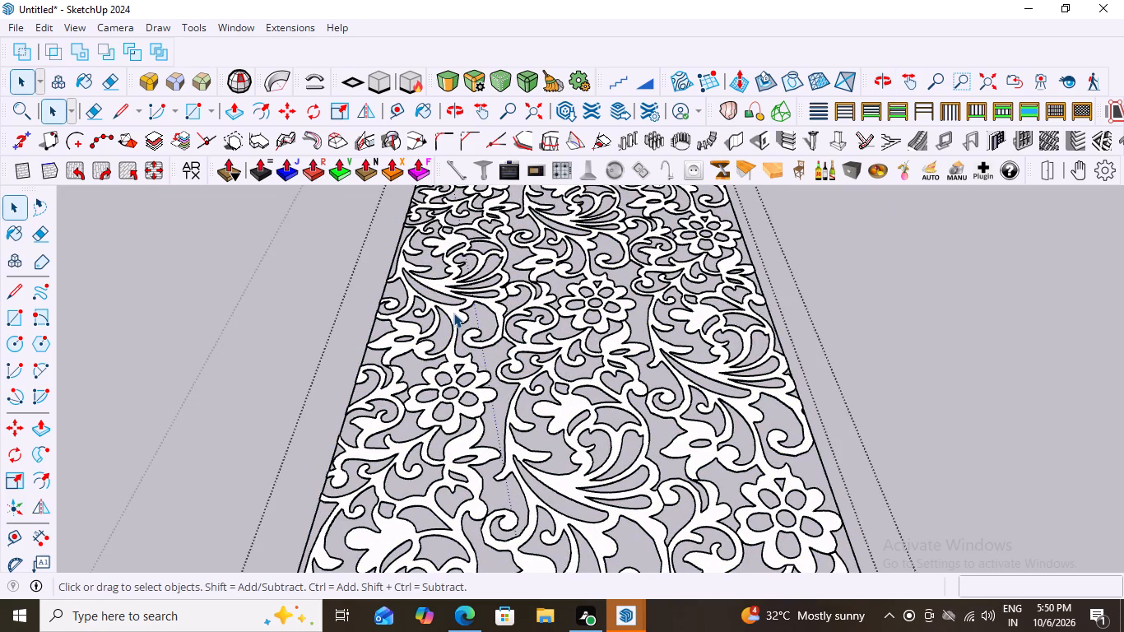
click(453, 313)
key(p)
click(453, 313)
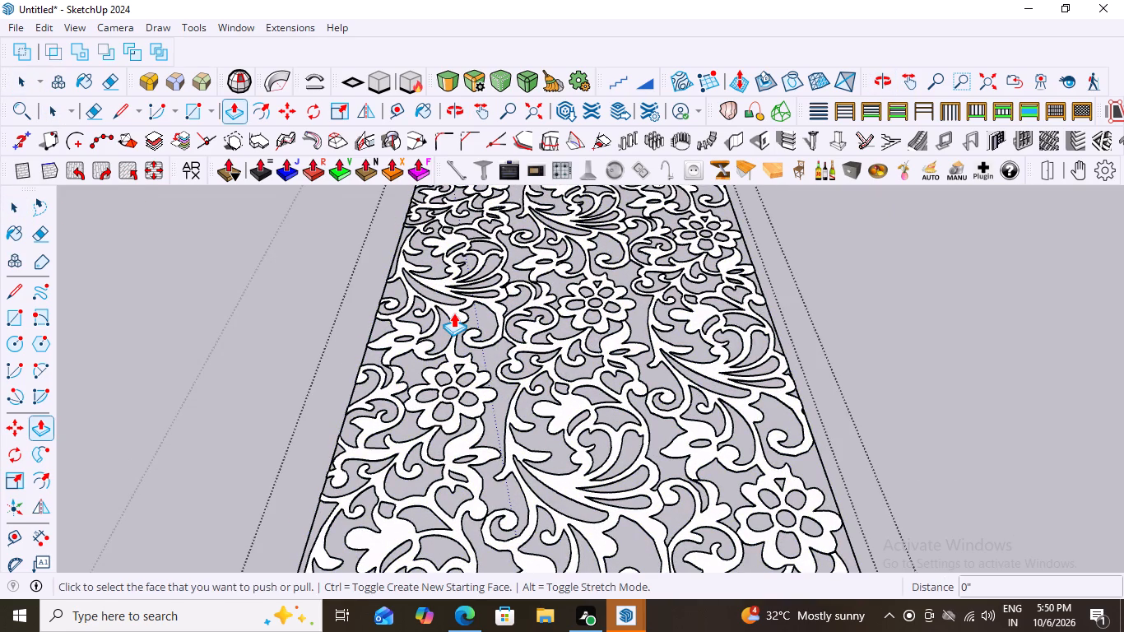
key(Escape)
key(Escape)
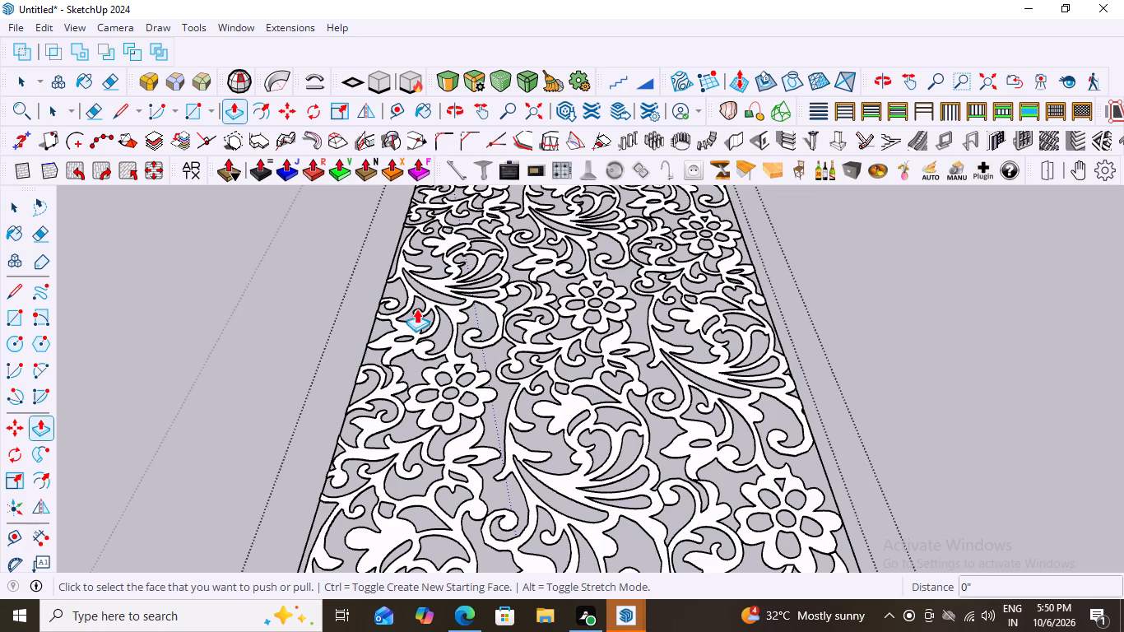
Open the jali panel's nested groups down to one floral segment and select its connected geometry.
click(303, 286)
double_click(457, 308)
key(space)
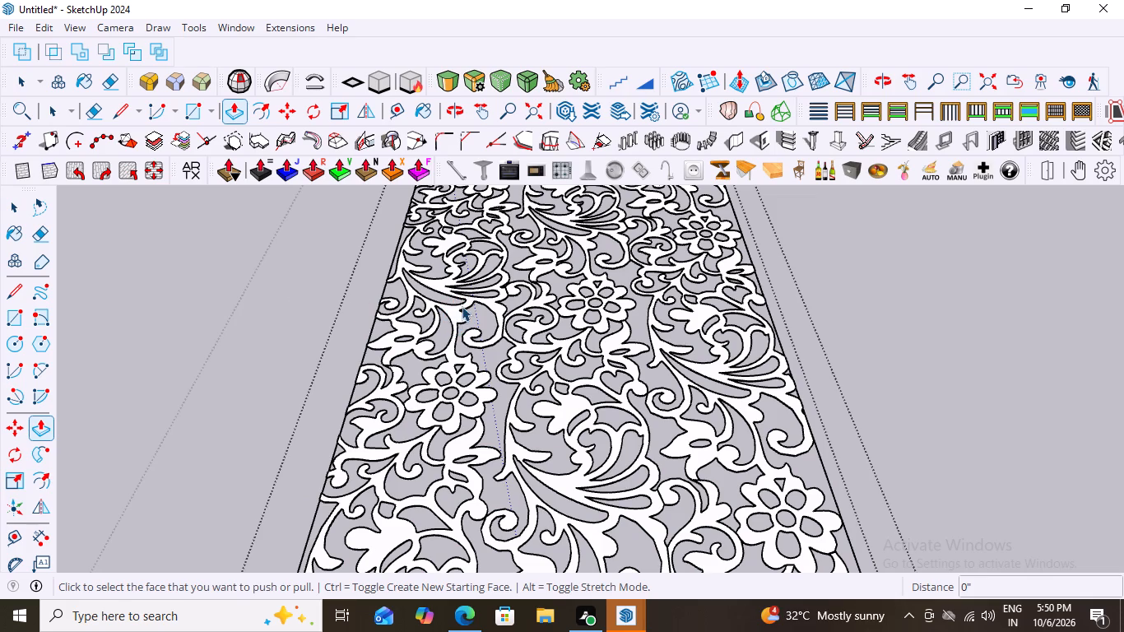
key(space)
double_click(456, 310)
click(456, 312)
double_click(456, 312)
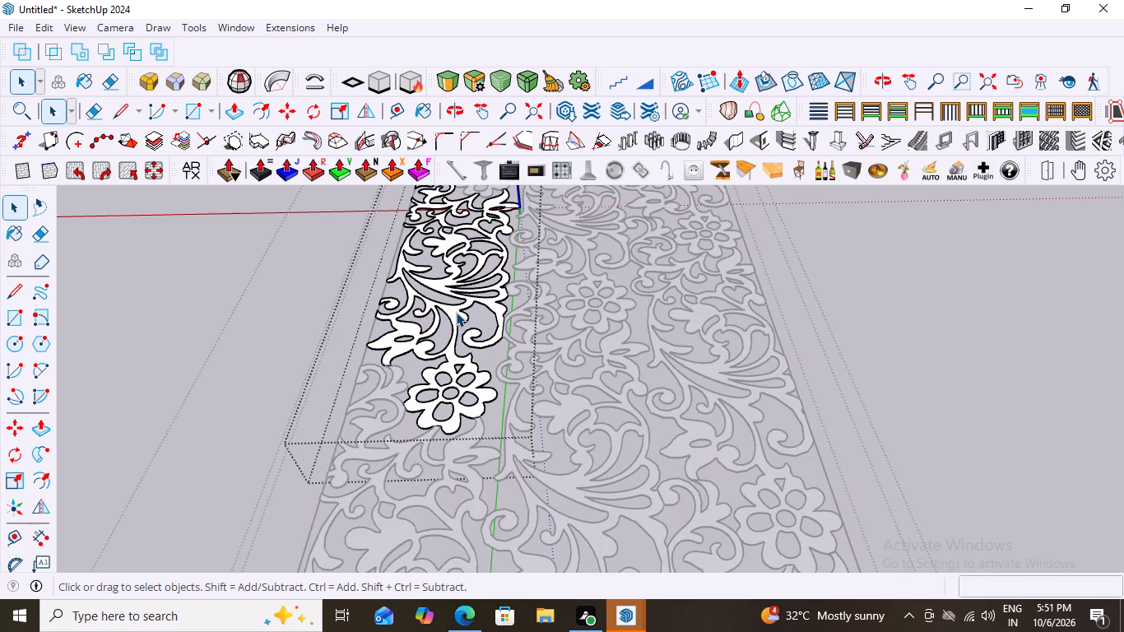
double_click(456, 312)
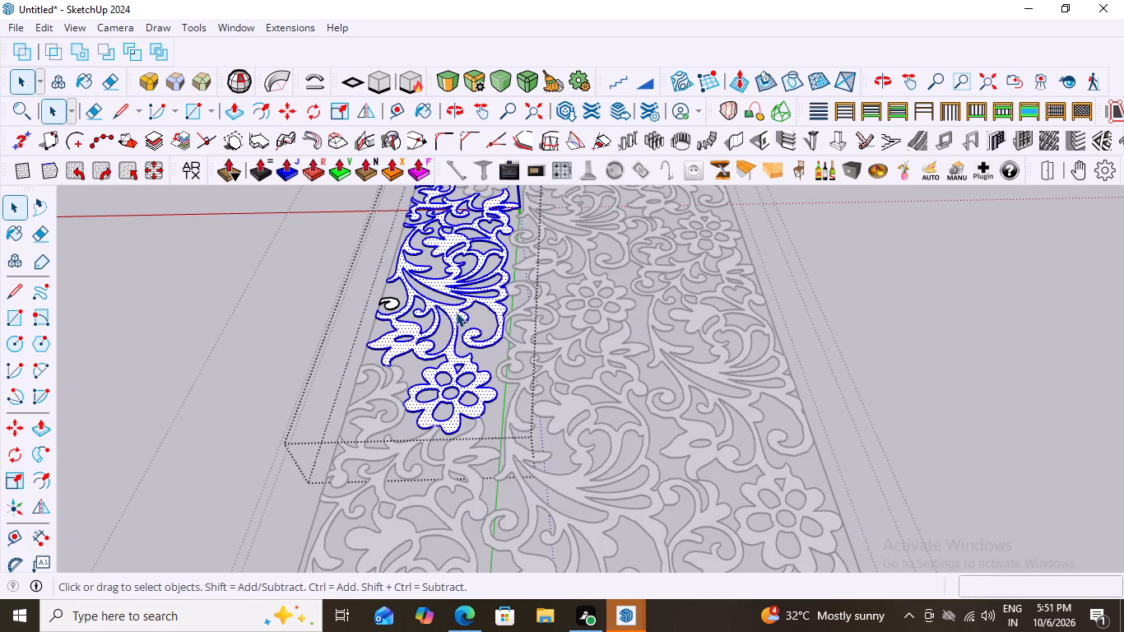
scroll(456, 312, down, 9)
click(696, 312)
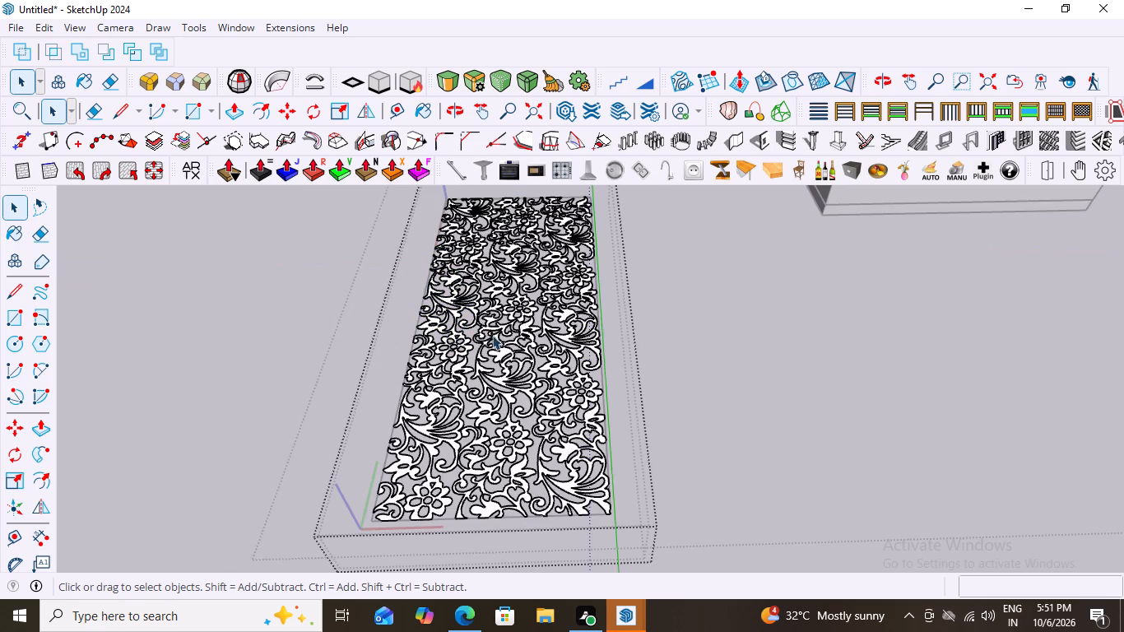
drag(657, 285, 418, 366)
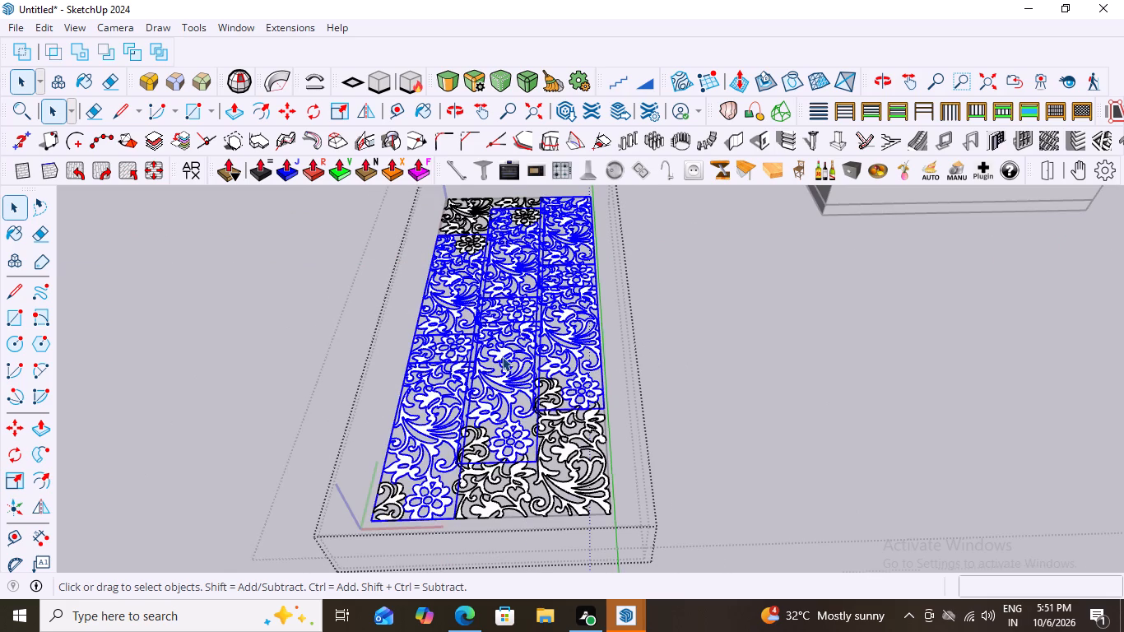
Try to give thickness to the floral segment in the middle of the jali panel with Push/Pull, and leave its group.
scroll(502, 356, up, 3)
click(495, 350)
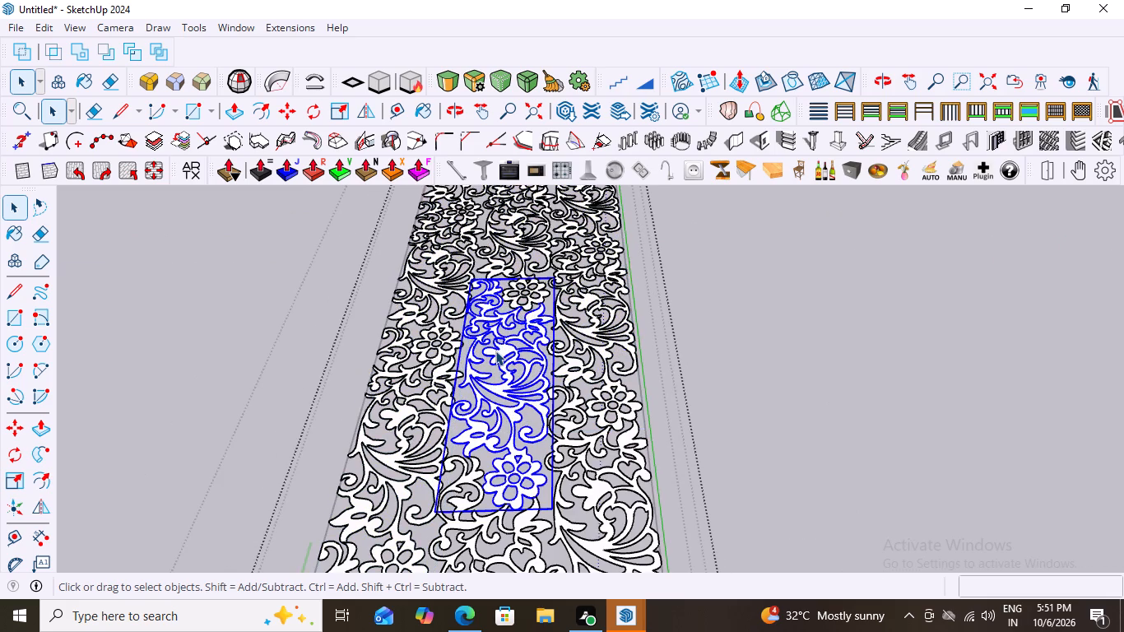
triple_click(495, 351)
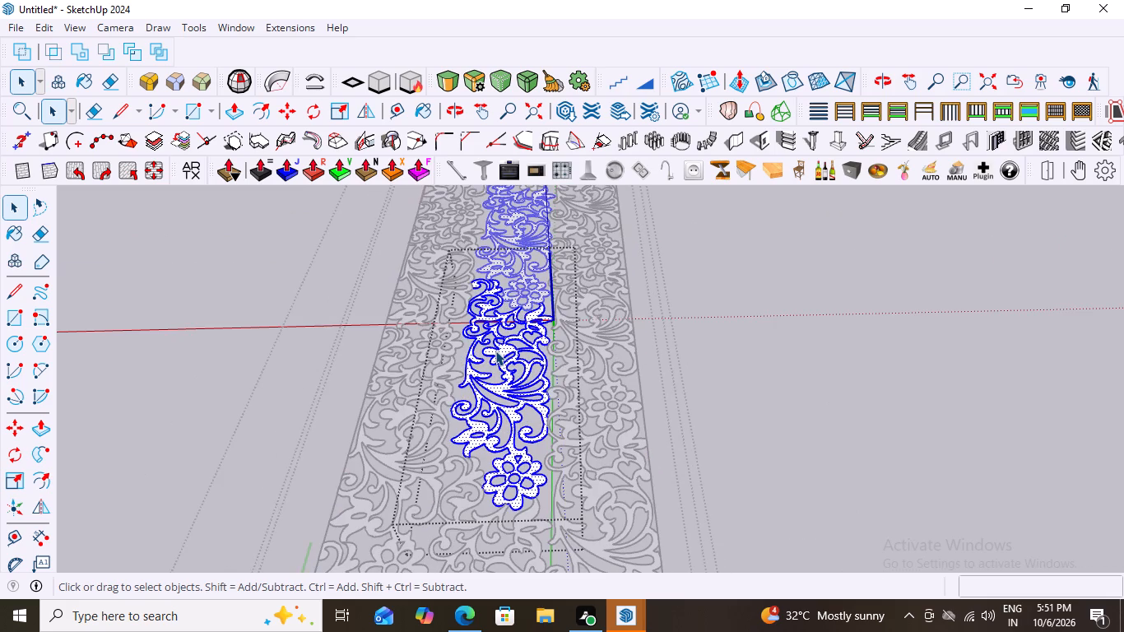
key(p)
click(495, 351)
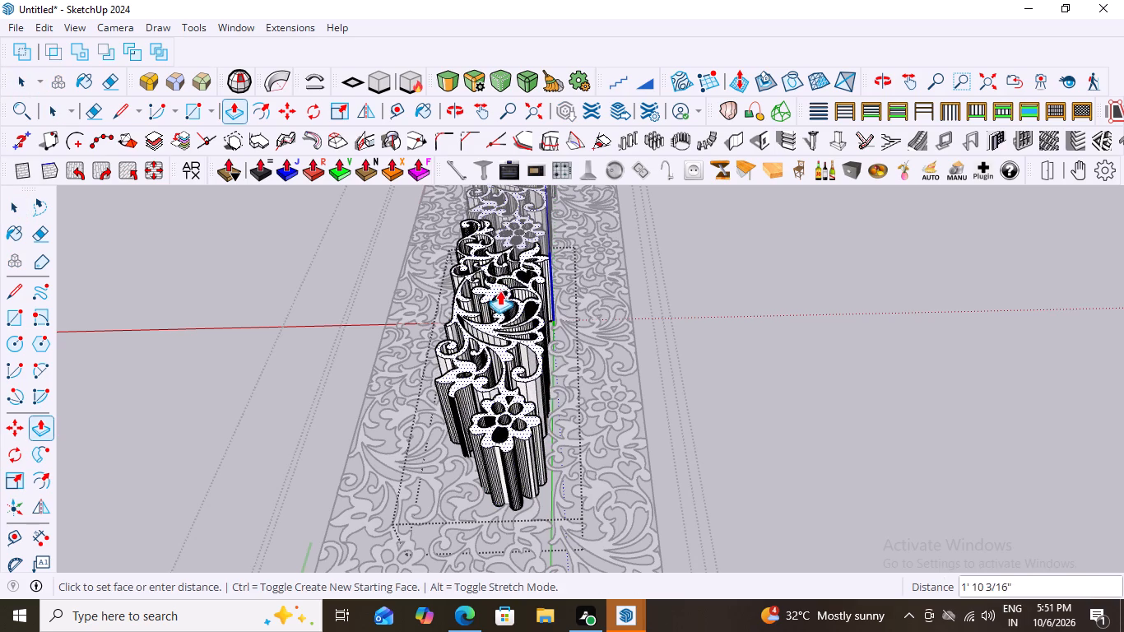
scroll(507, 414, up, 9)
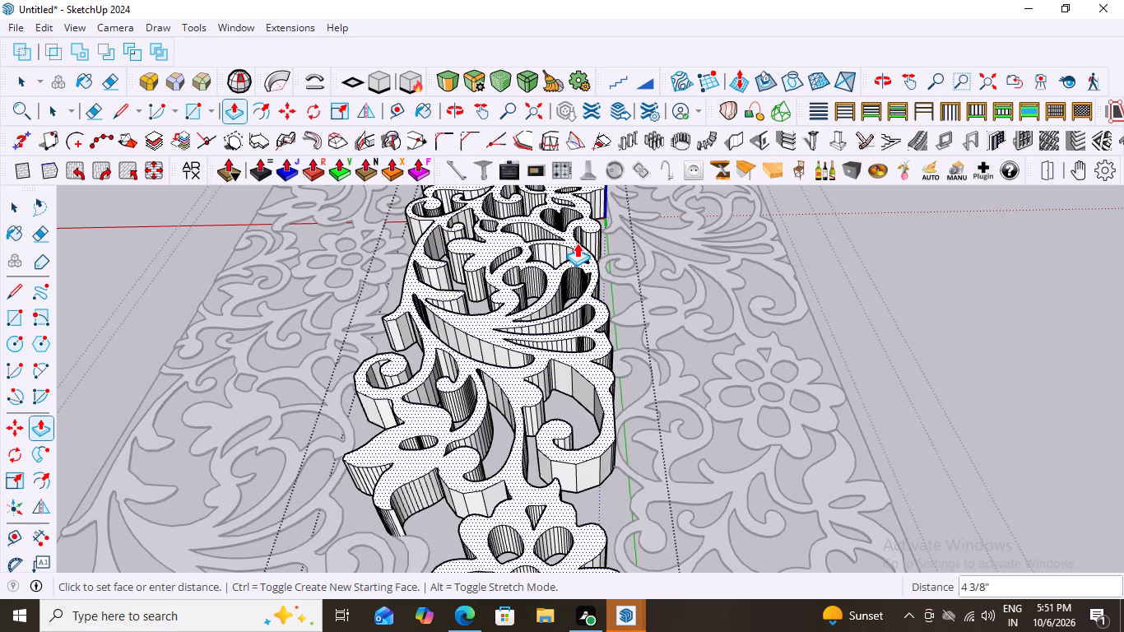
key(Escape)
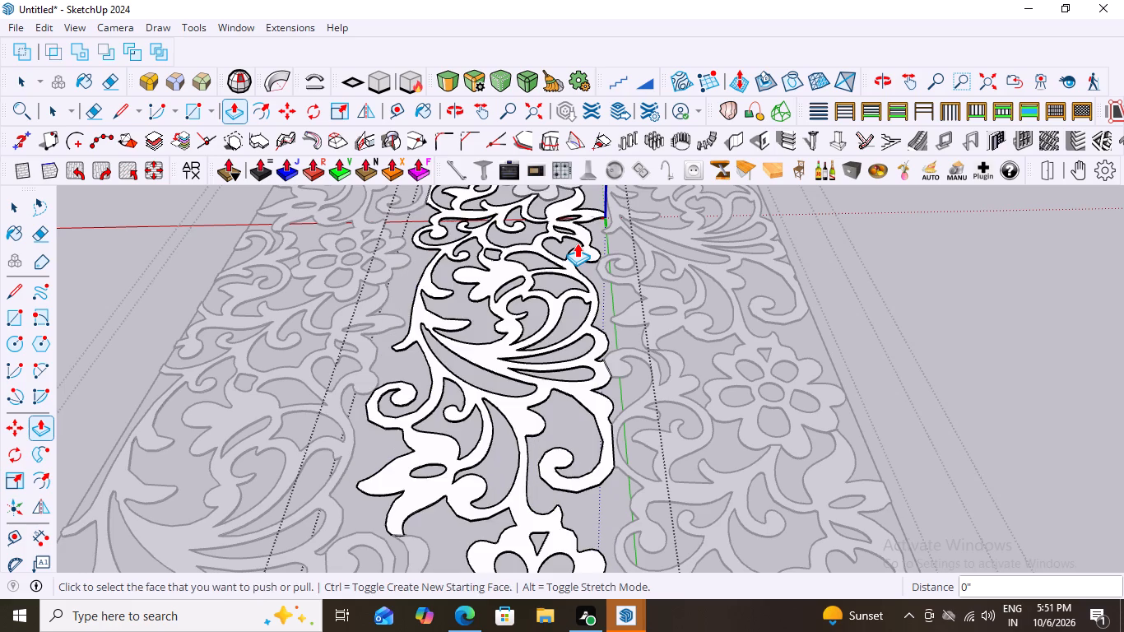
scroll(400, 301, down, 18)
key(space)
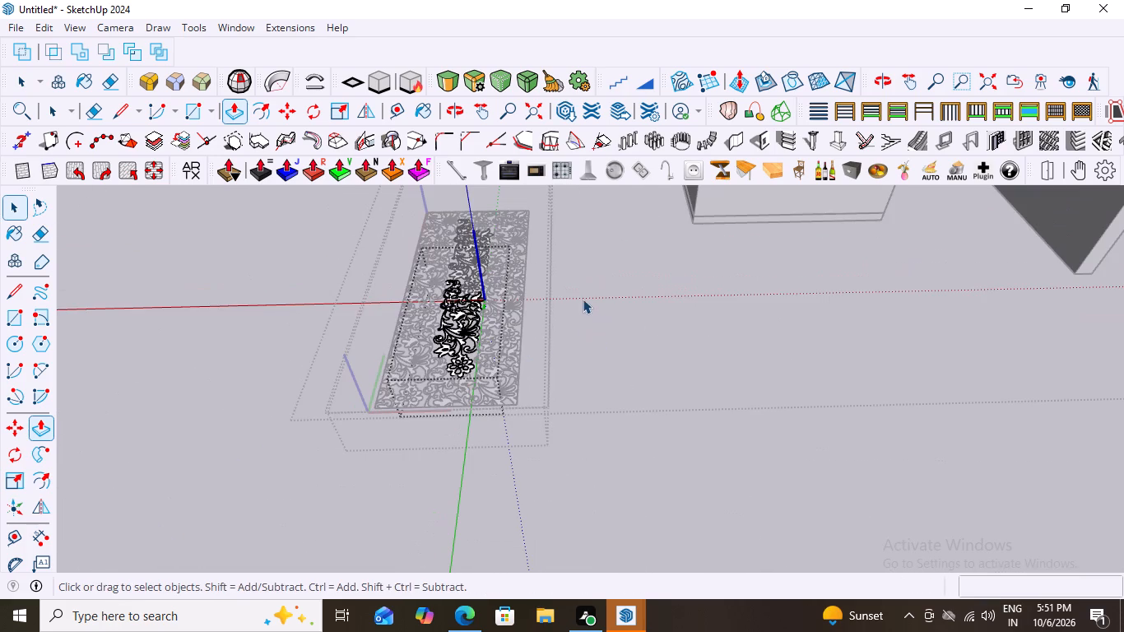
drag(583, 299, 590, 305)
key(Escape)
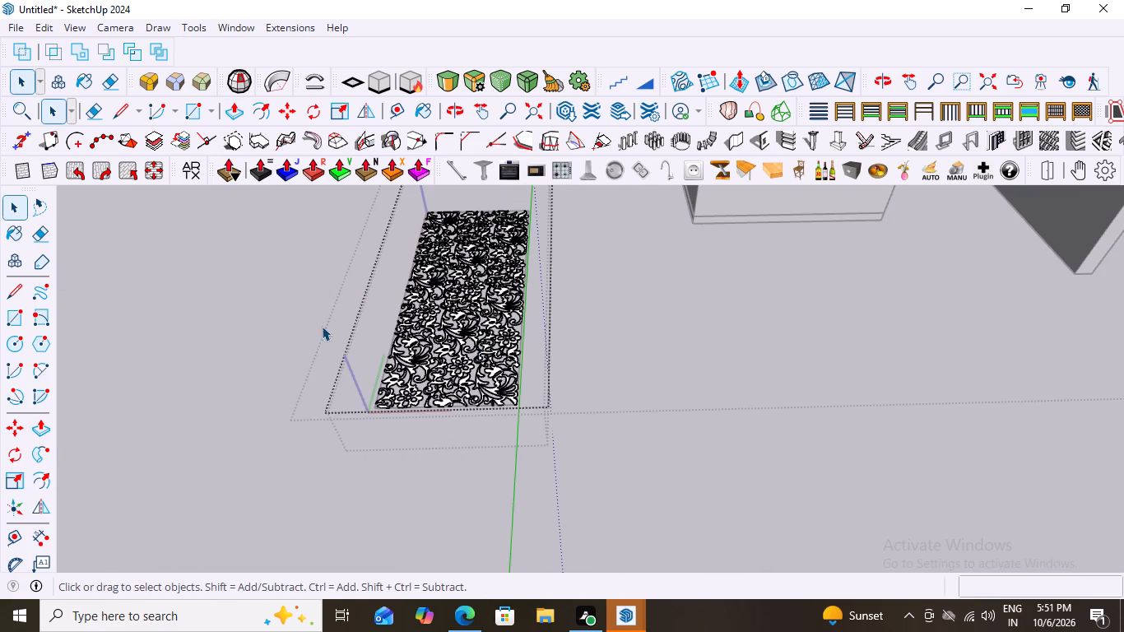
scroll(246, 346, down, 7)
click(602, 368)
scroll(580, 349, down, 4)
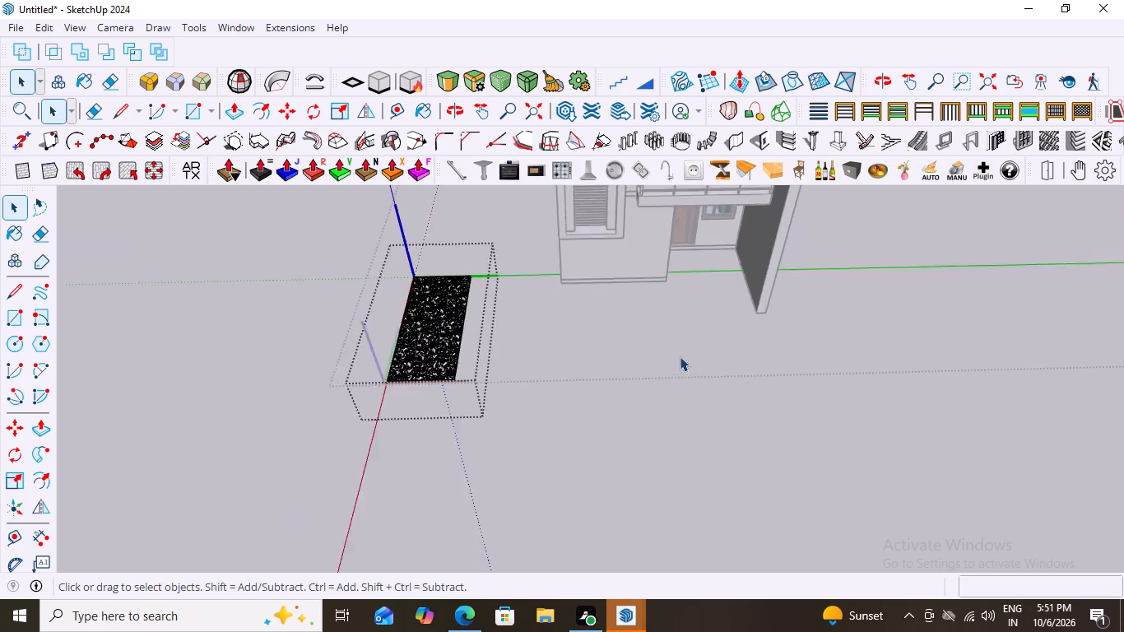
Leave the jali panel's nested groups and return to the top level of the model.
scroll(680, 356, down, 5)
drag(566, 354, 588, 362)
click(604, 369)
scroll(486, 376, up, 3)
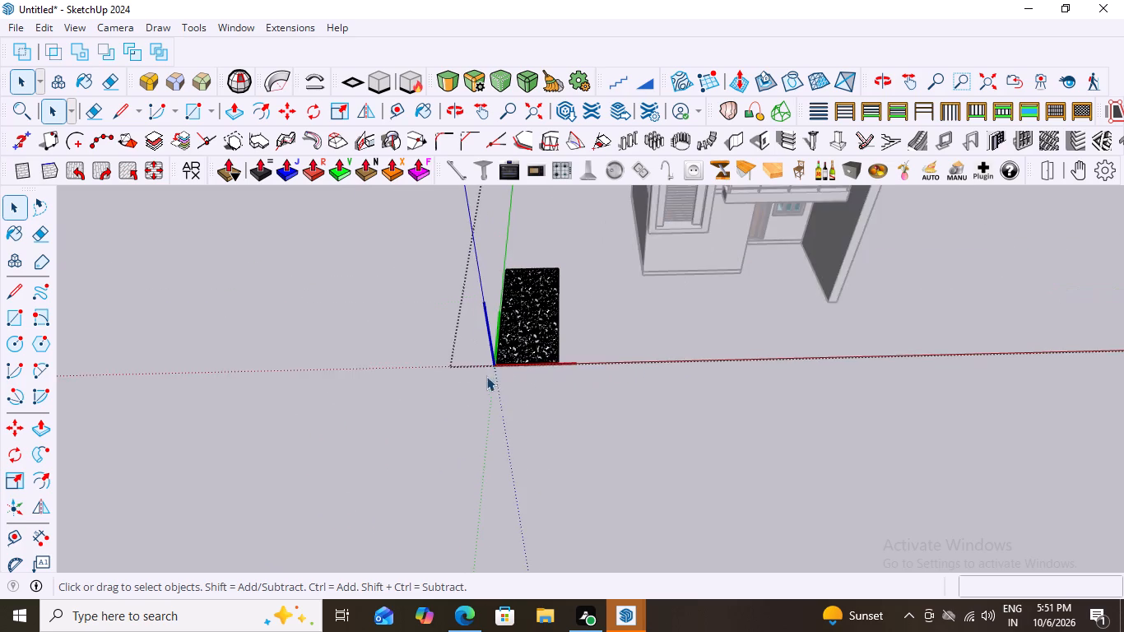
scroll(486, 376, up, 6)
scroll(562, 326, up, 4)
scroll(546, 416, up, 2)
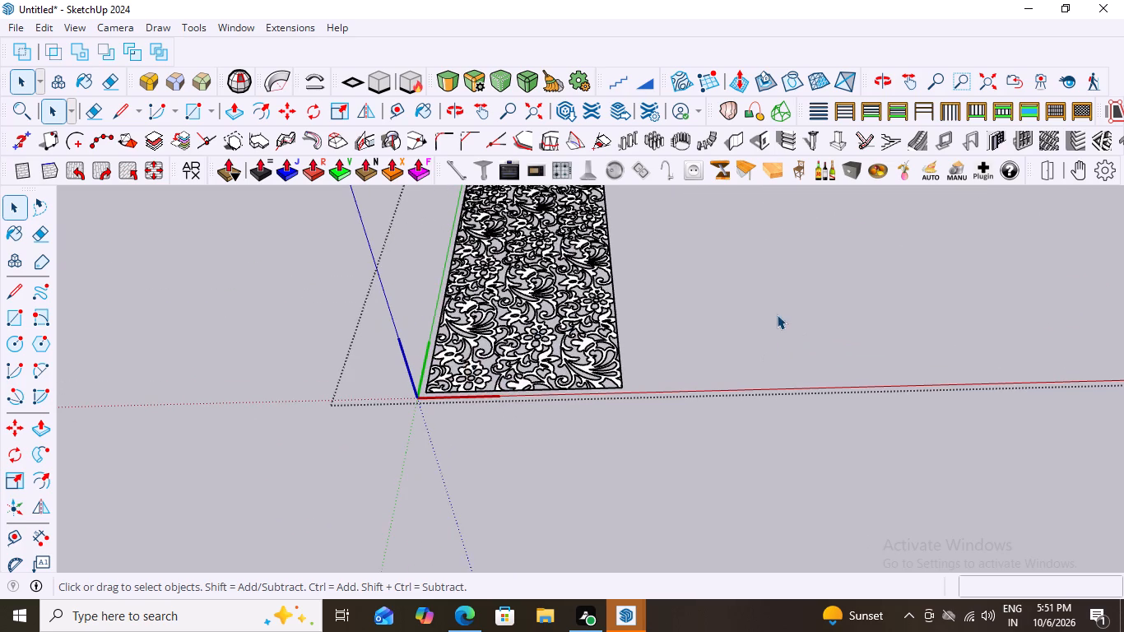
click(775, 314)
click(741, 329)
click(701, 343)
key(Escape)
key(Escape)
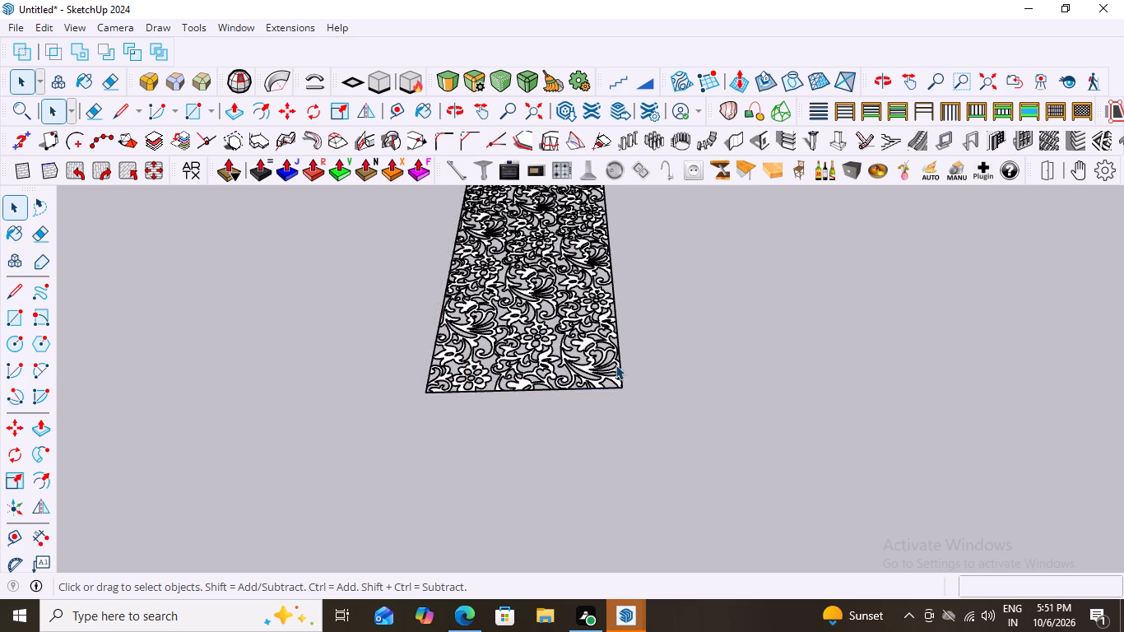
Rotate the whole jali component 90 degrees about the green axis at the panel's near corner, standing it upright.
click(614, 379)
scroll(480, 434, down, 8)
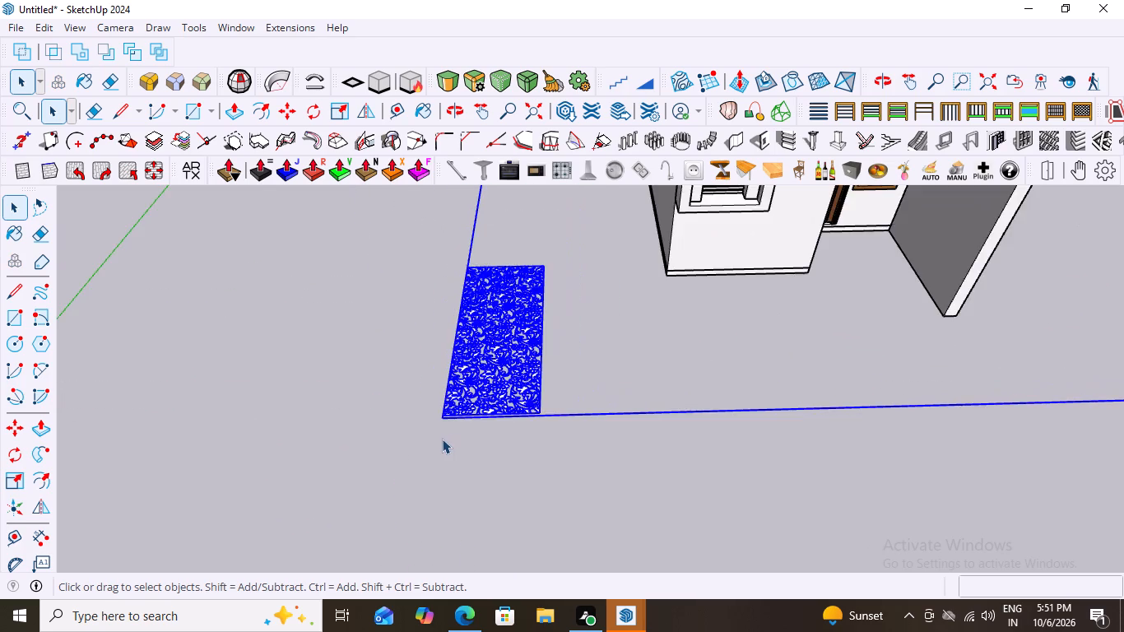
scroll(442, 439, down, 12)
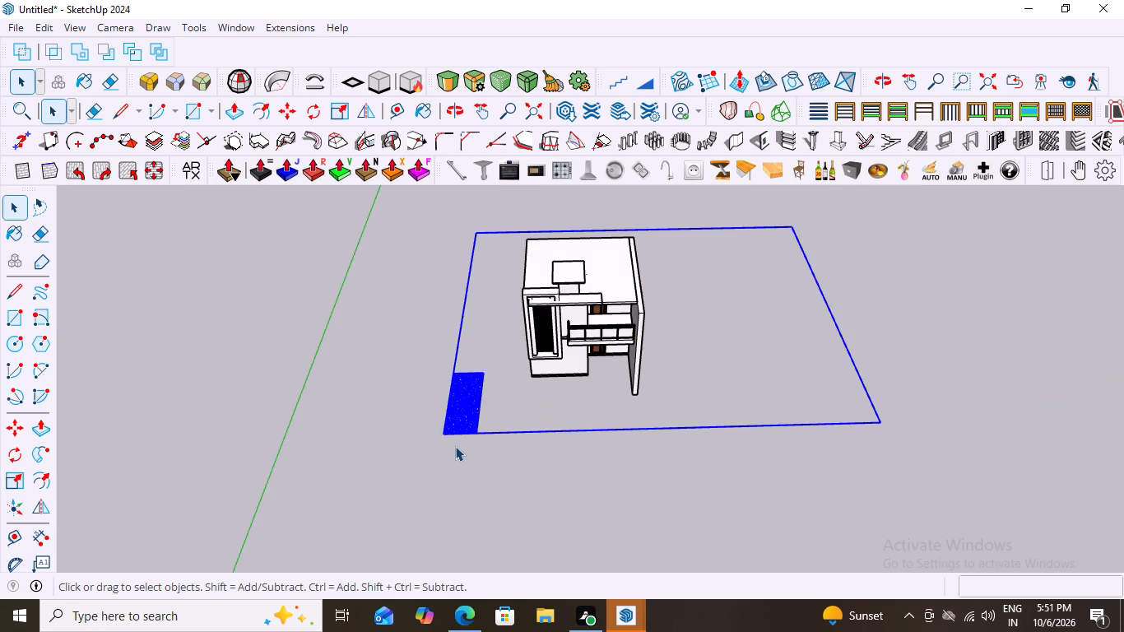
scroll(455, 446, up, 14)
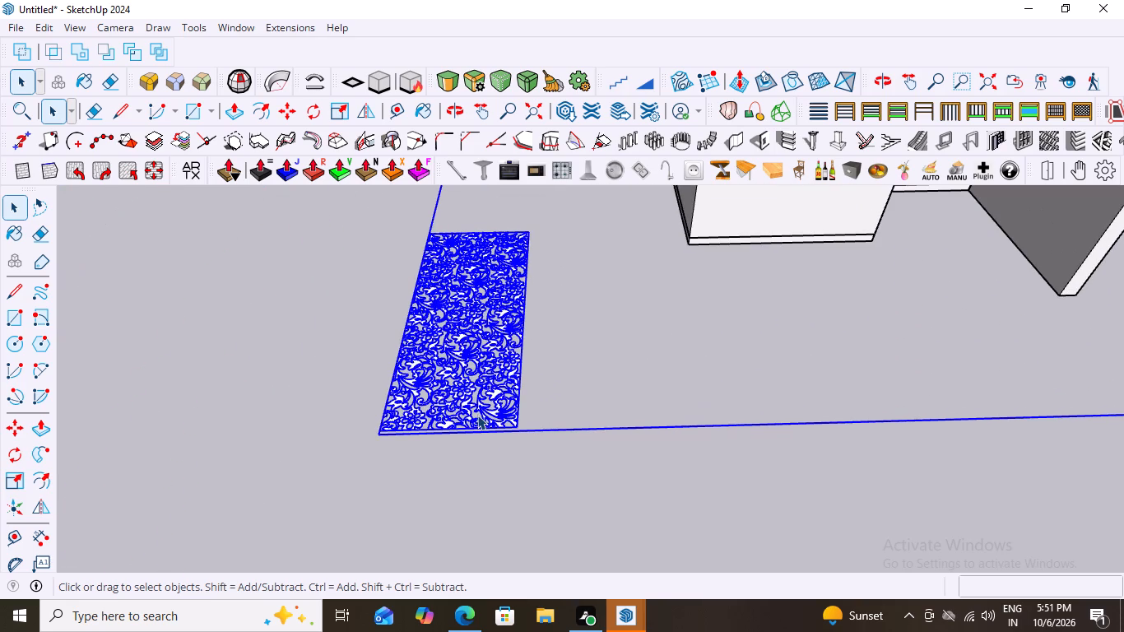
key(q)
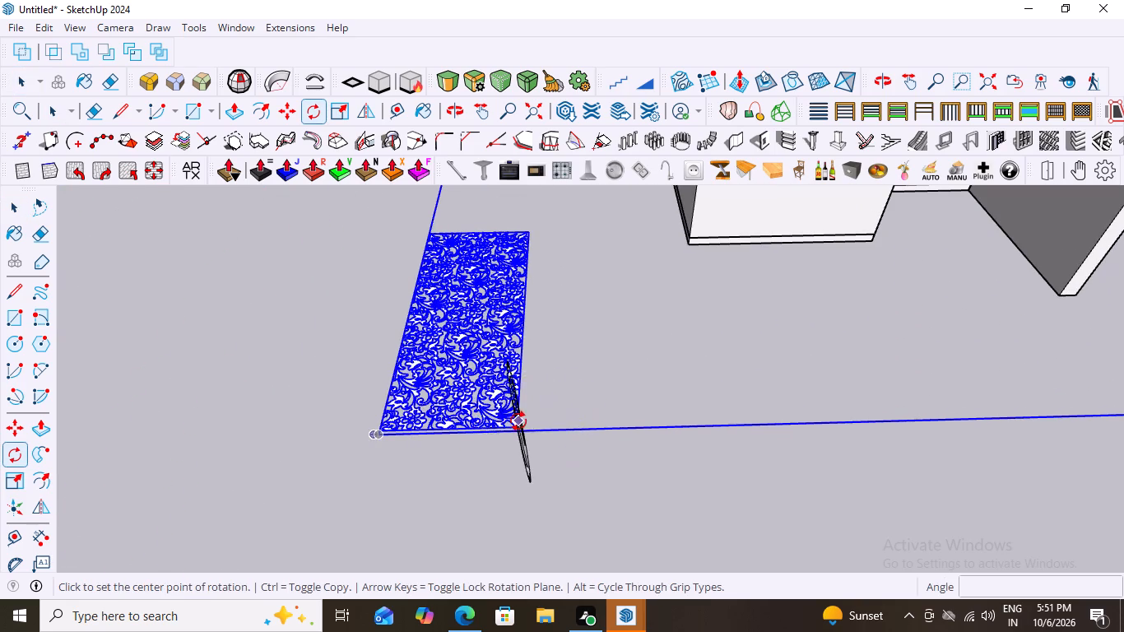
scroll(518, 421, up, 7)
key(Left)
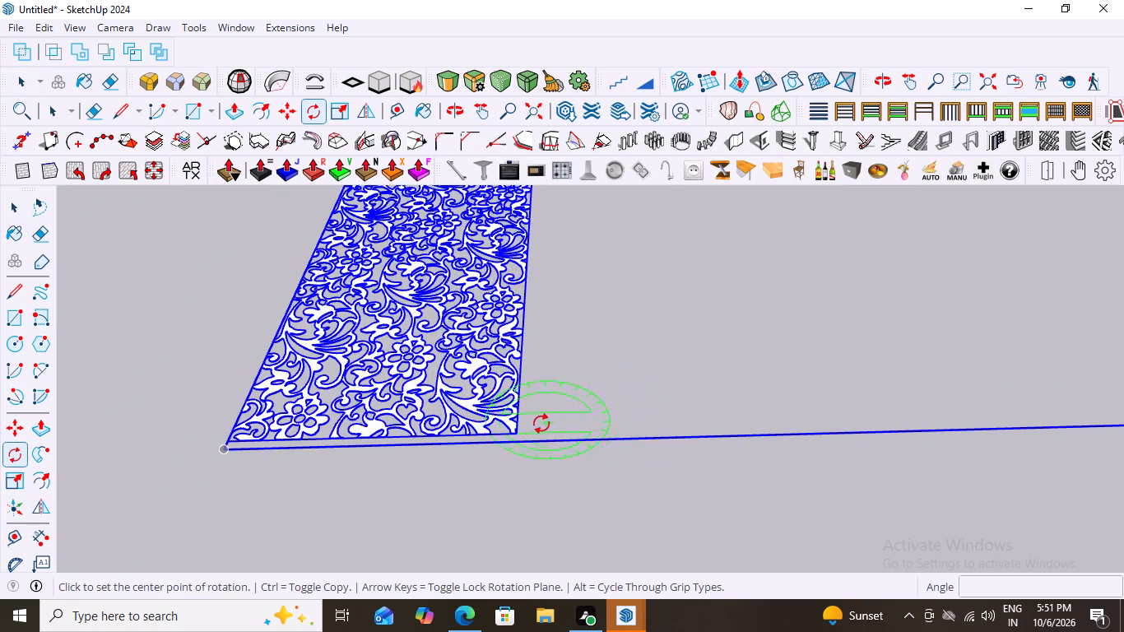
click(517, 434)
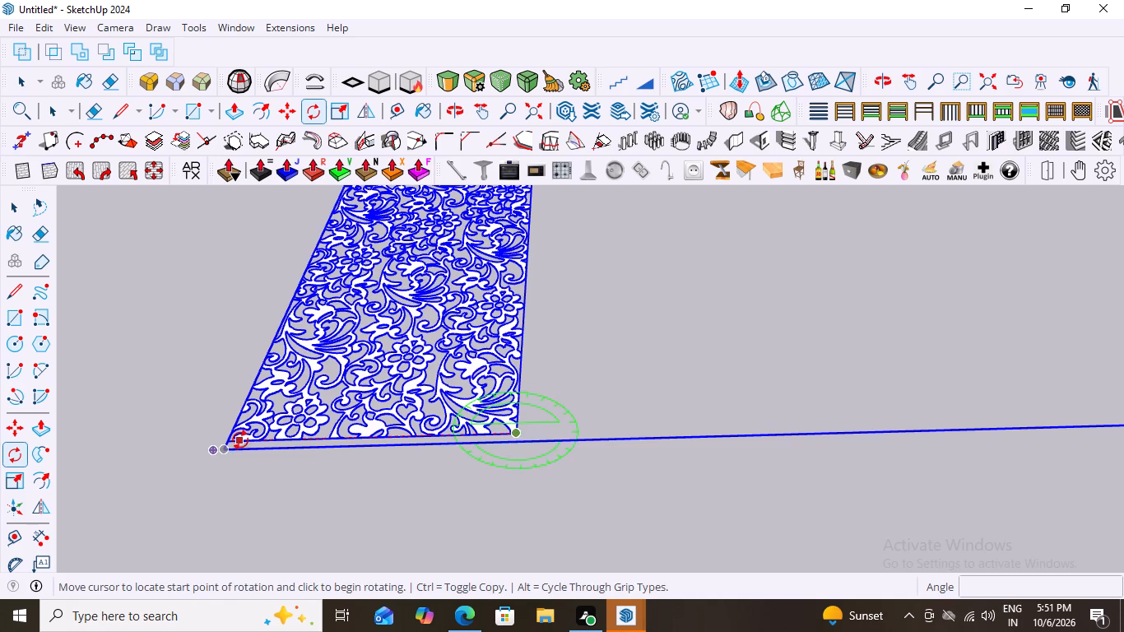
click(224, 441)
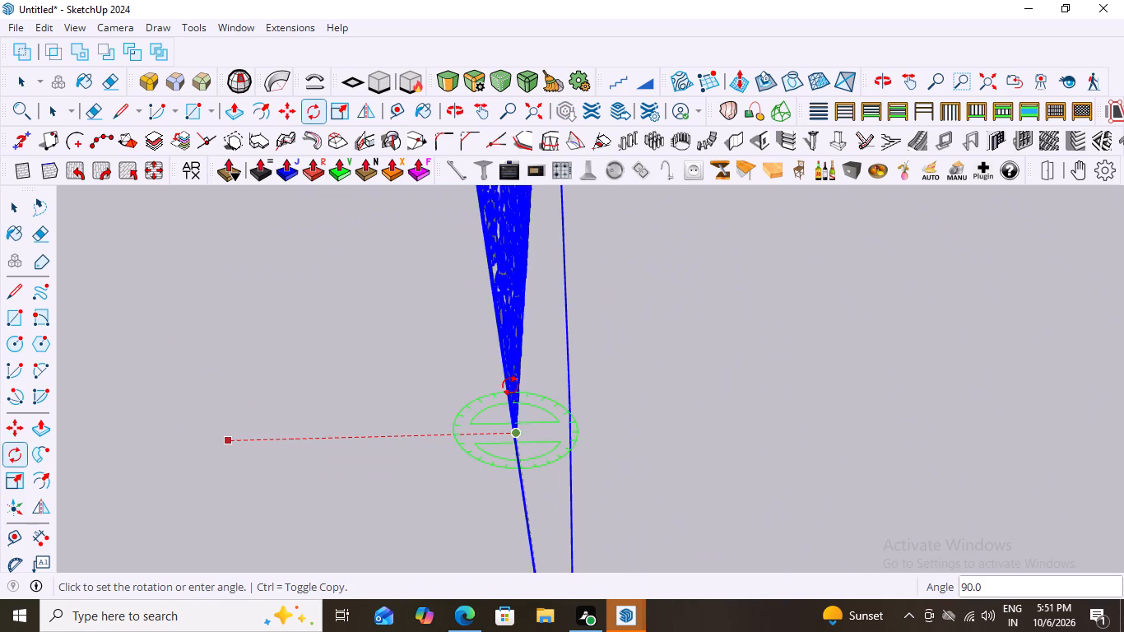
scroll(546, 383, down, 8)
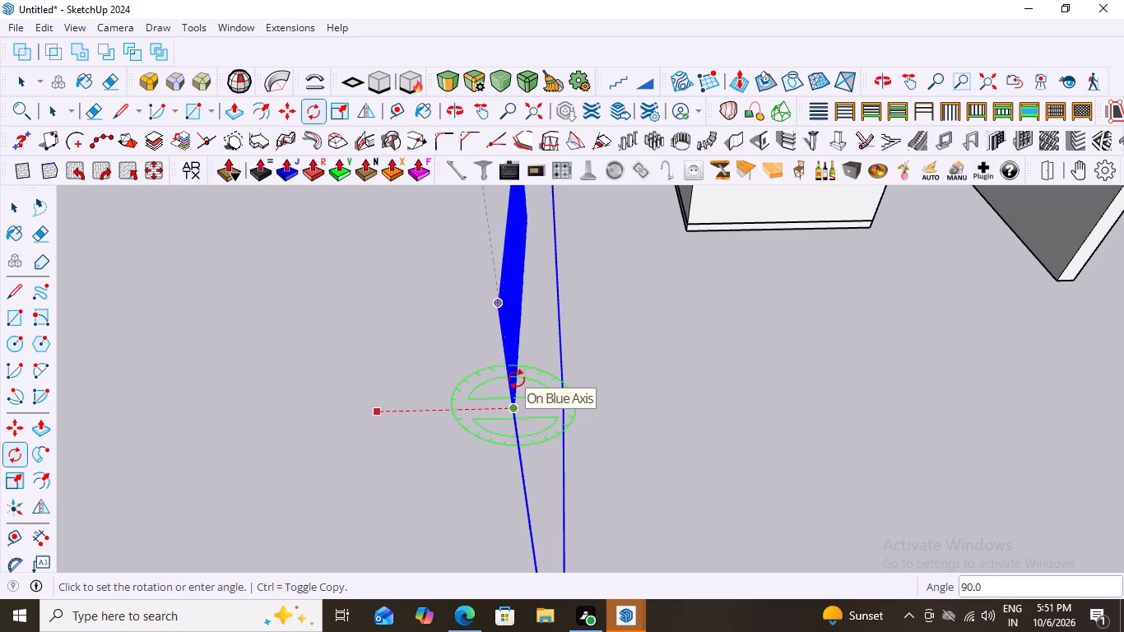
text(90)
key(Return)
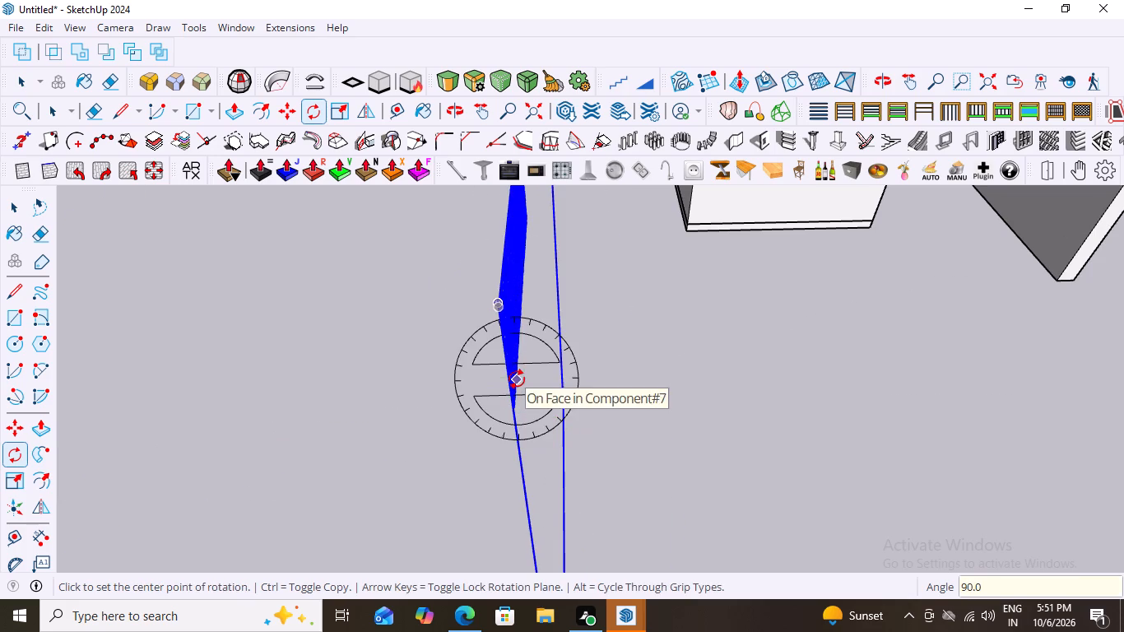
key(space)
drag(632, 401, 620, 407)
scroll(379, 421, down, 2)
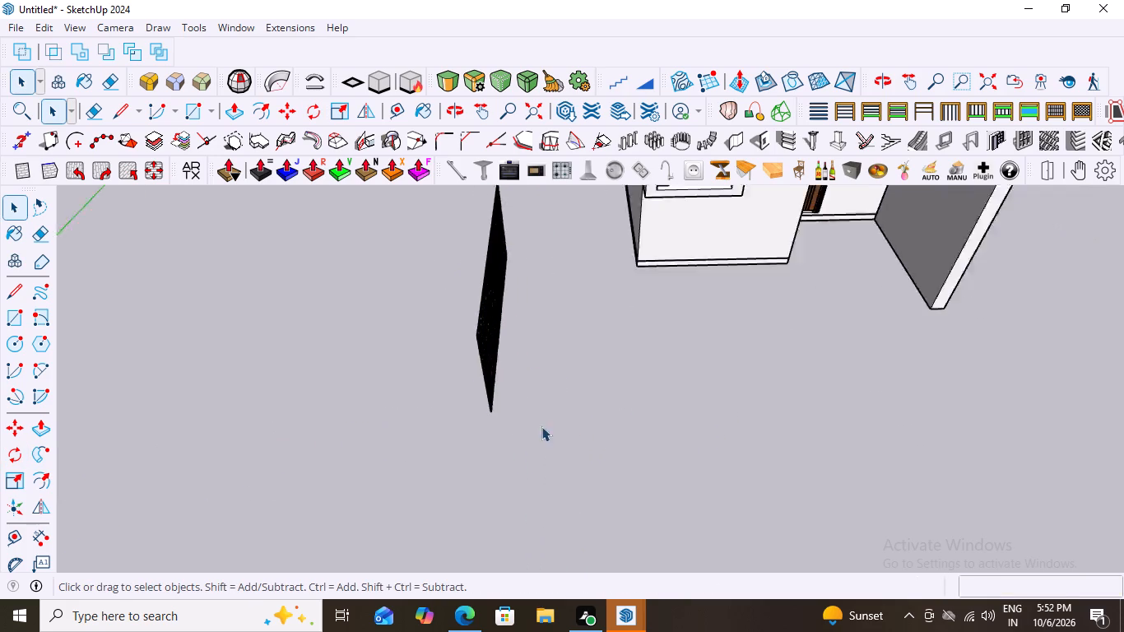
Examine the upright jali panel's cutwork and its position beside the house.
scroll(541, 426, down, 12)
middle_drag(560, 429, 484, 274)
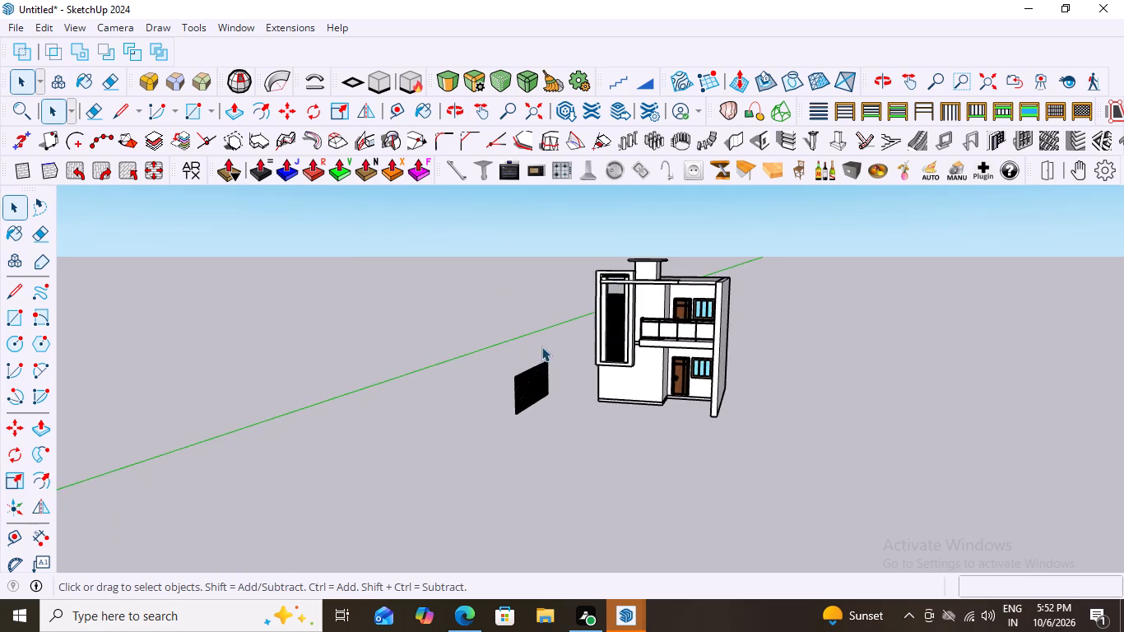
scroll(515, 348, up, 4)
scroll(550, 428, up, 12)
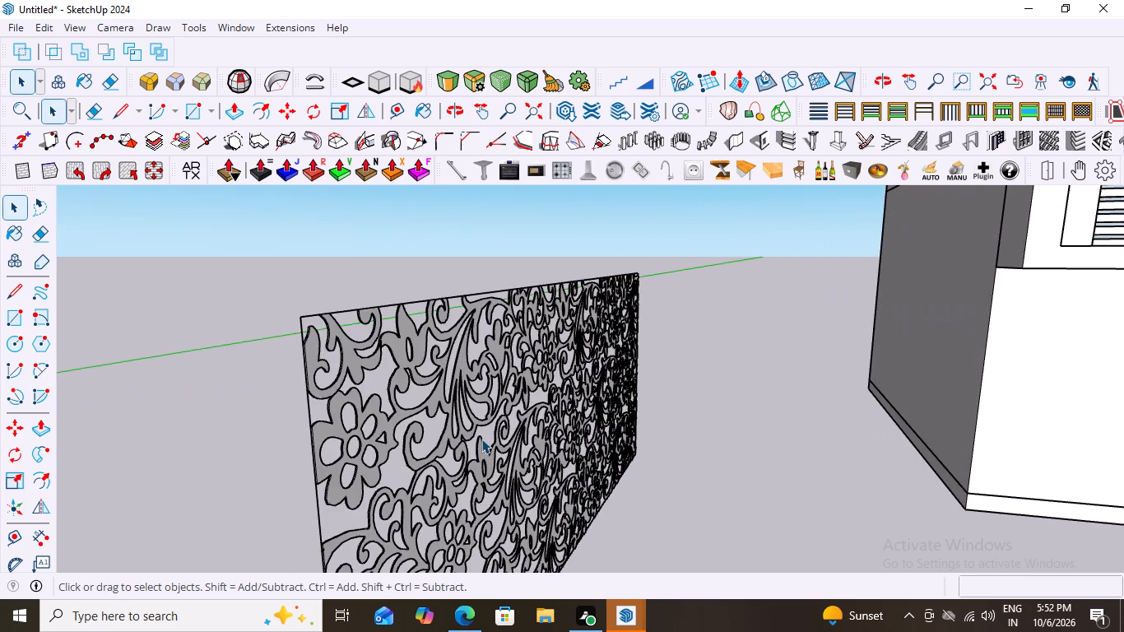
scroll(481, 439, up, 1)
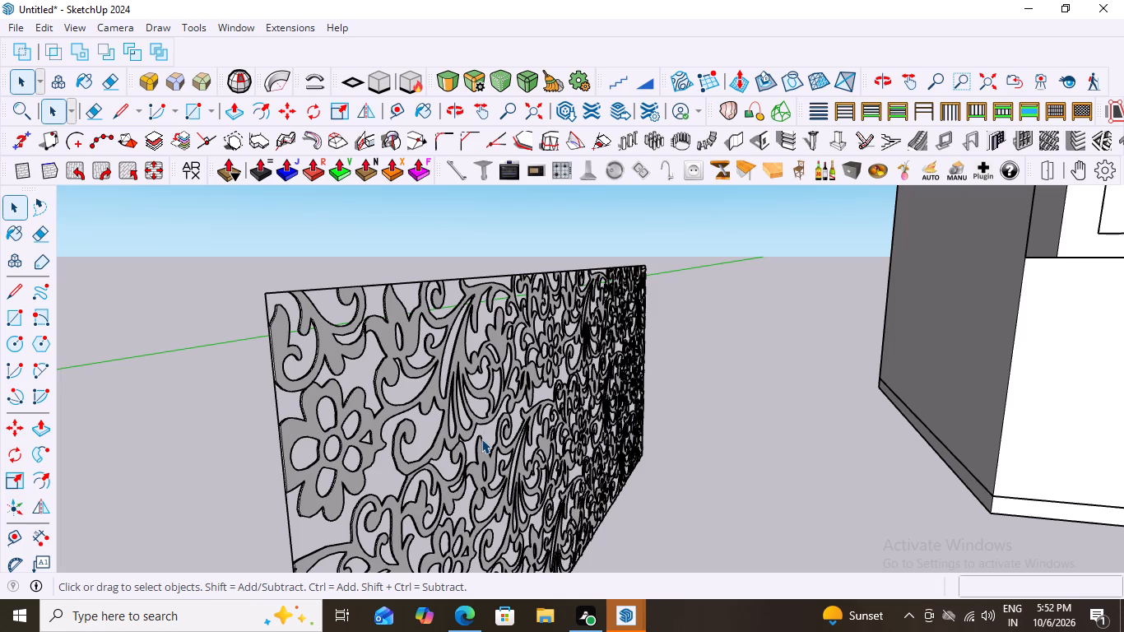
scroll(467, 420, down, 10)
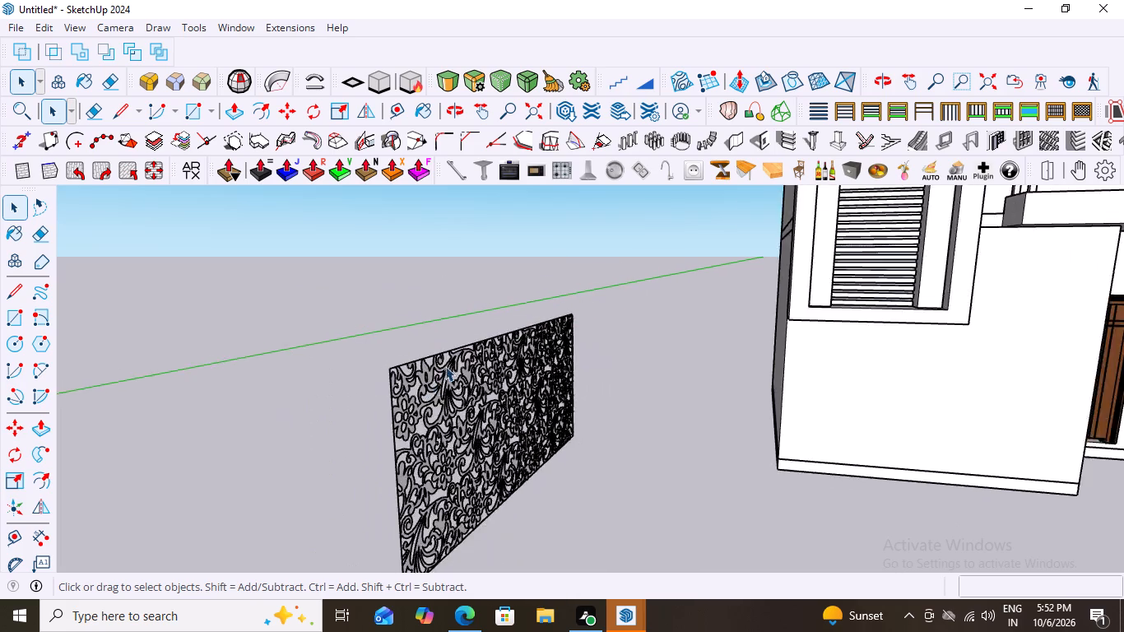
scroll(445, 366, down, 12)
scroll(529, 361, up, 10)
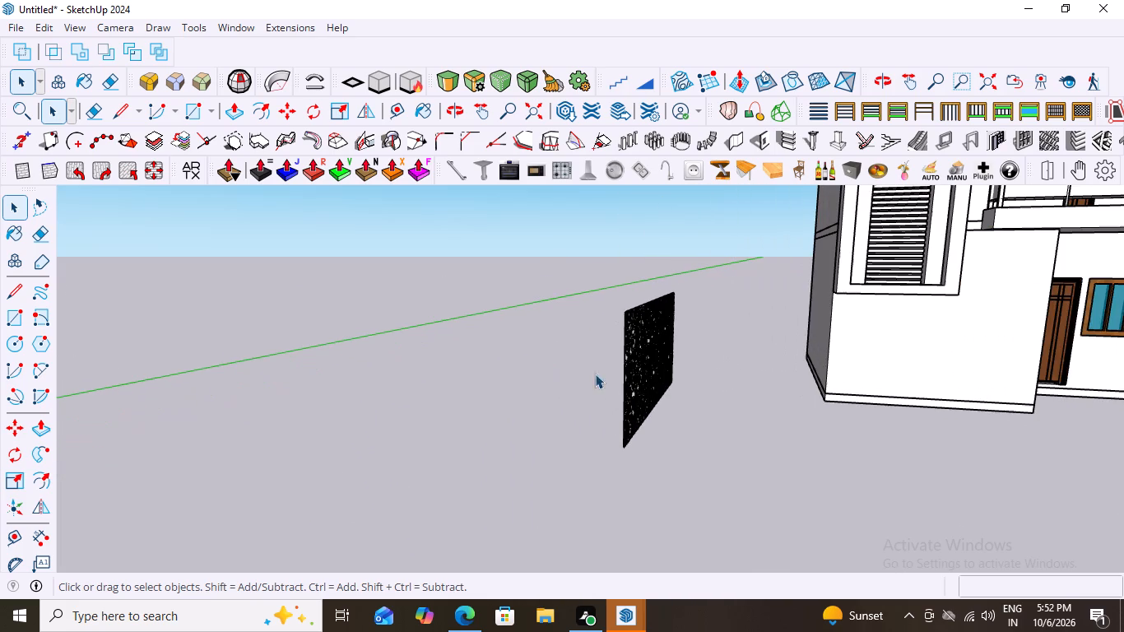
Move the upright jali component about 4' 4" along the green axis from the panel's lower corner.
click(644, 365)
scroll(630, 368, up, 4)
click(644, 329)
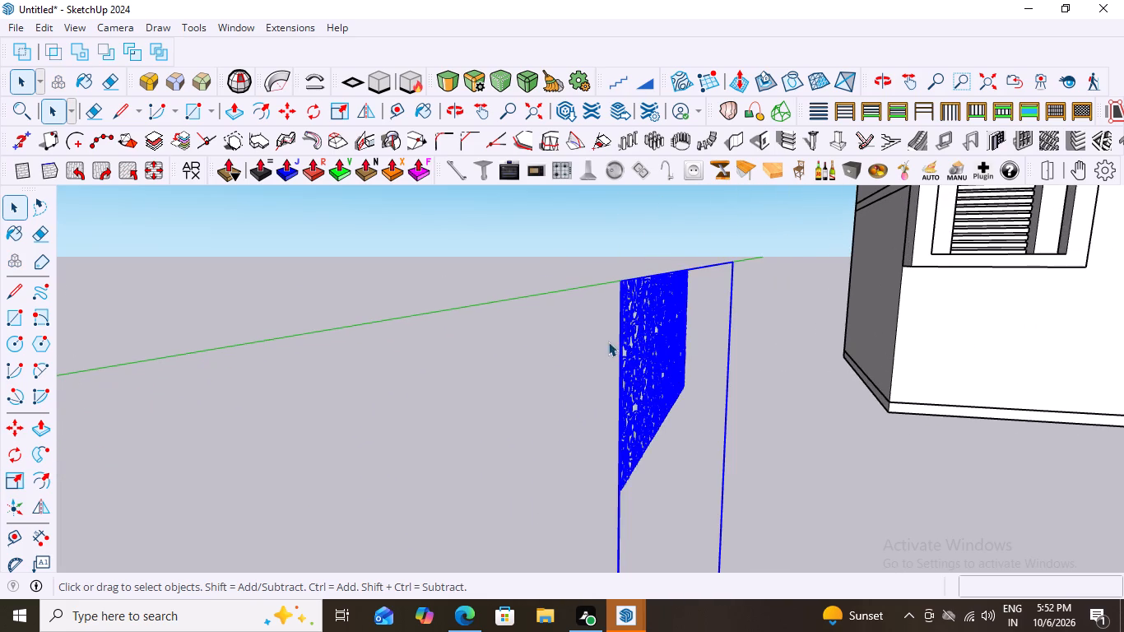
scroll(618, 344, up, 1)
key(m)
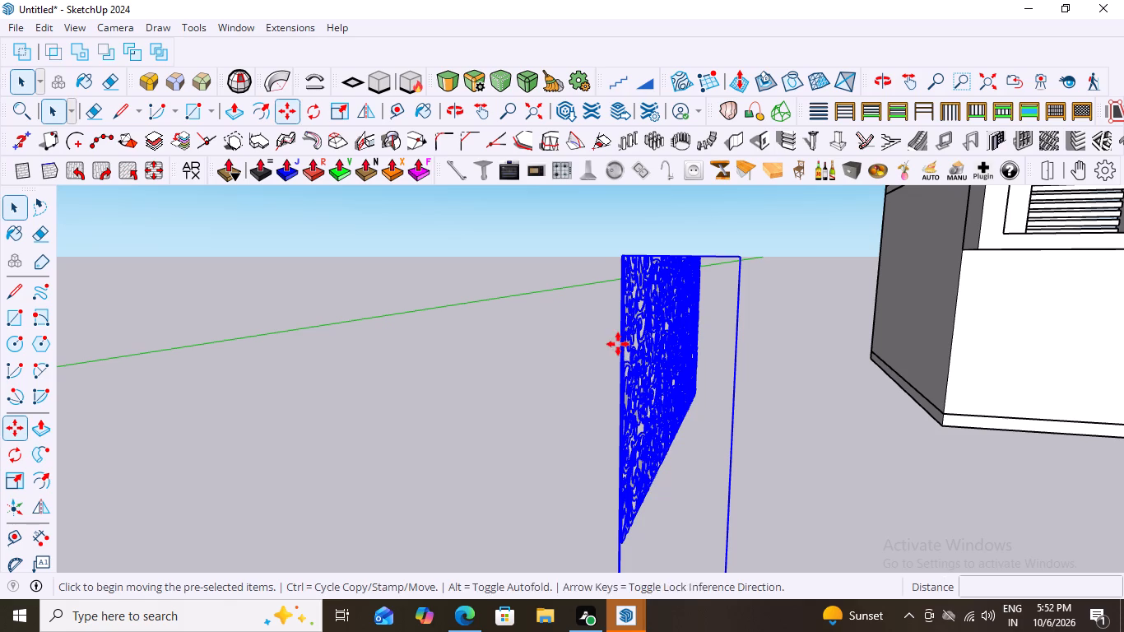
scroll(606, 309, down, 8)
scroll(627, 346, up, 11)
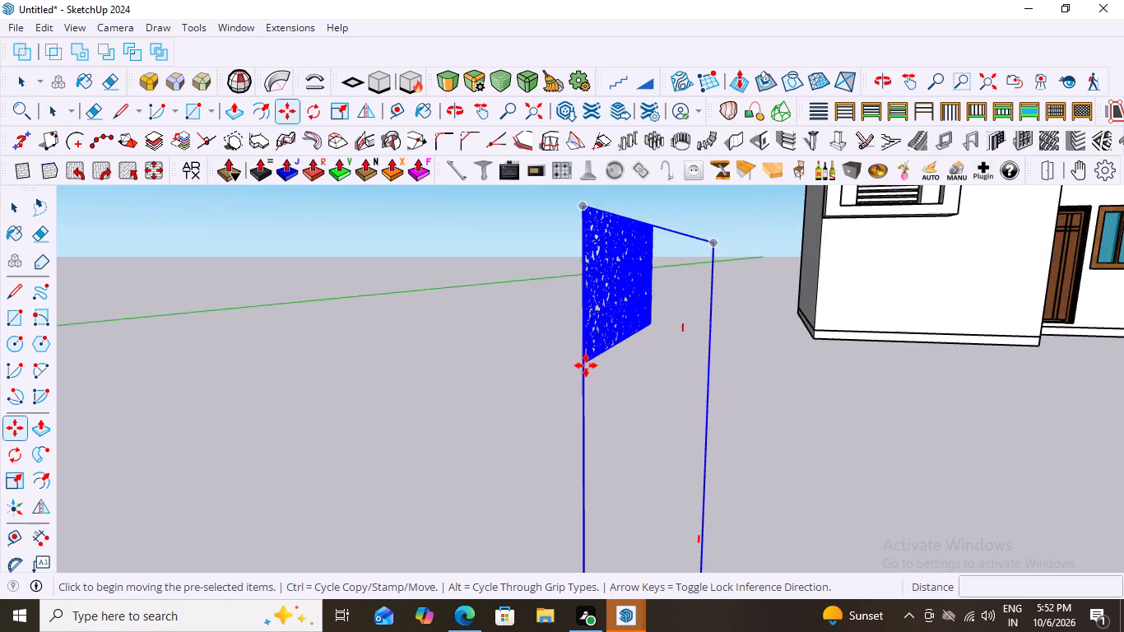
scroll(586, 365, up, 7)
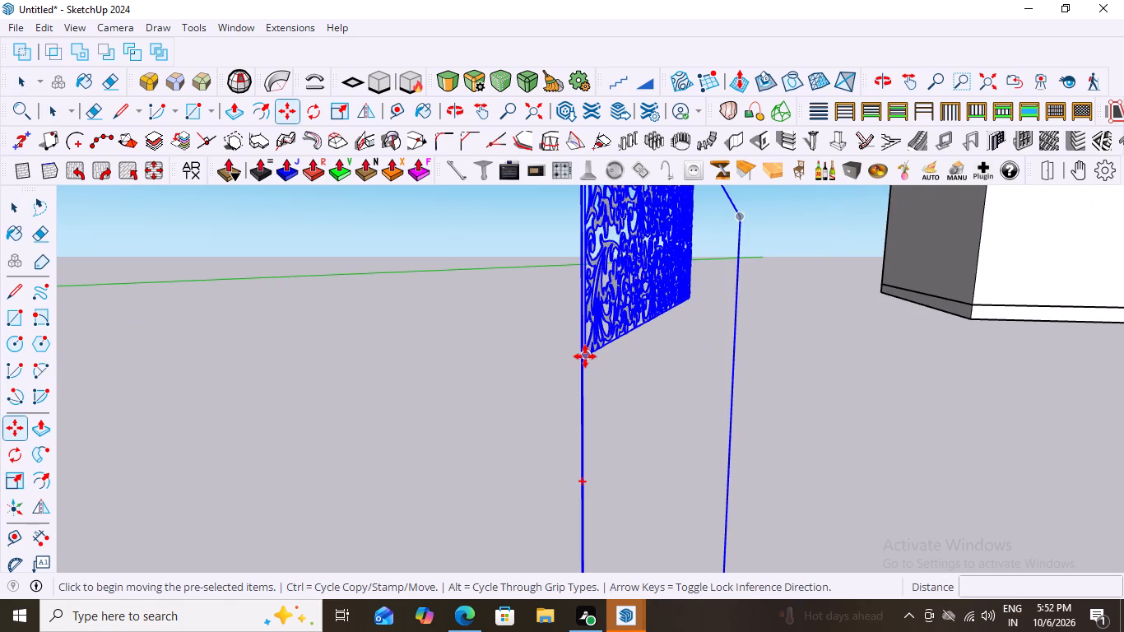
click(585, 356)
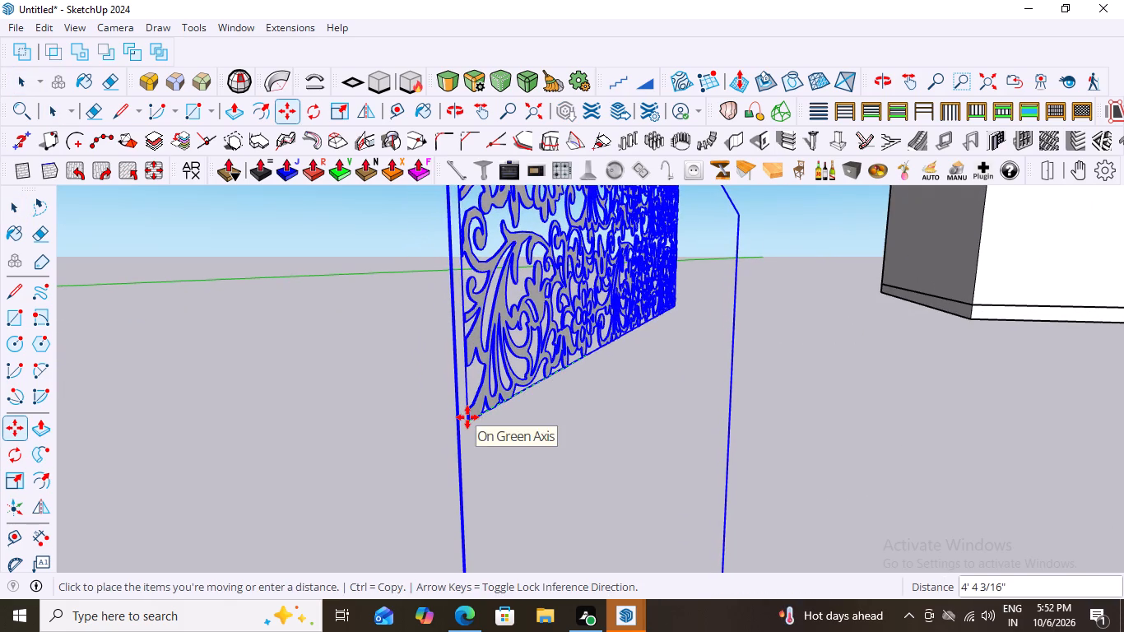
click(467, 417)
scroll(635, 341, down, 16)
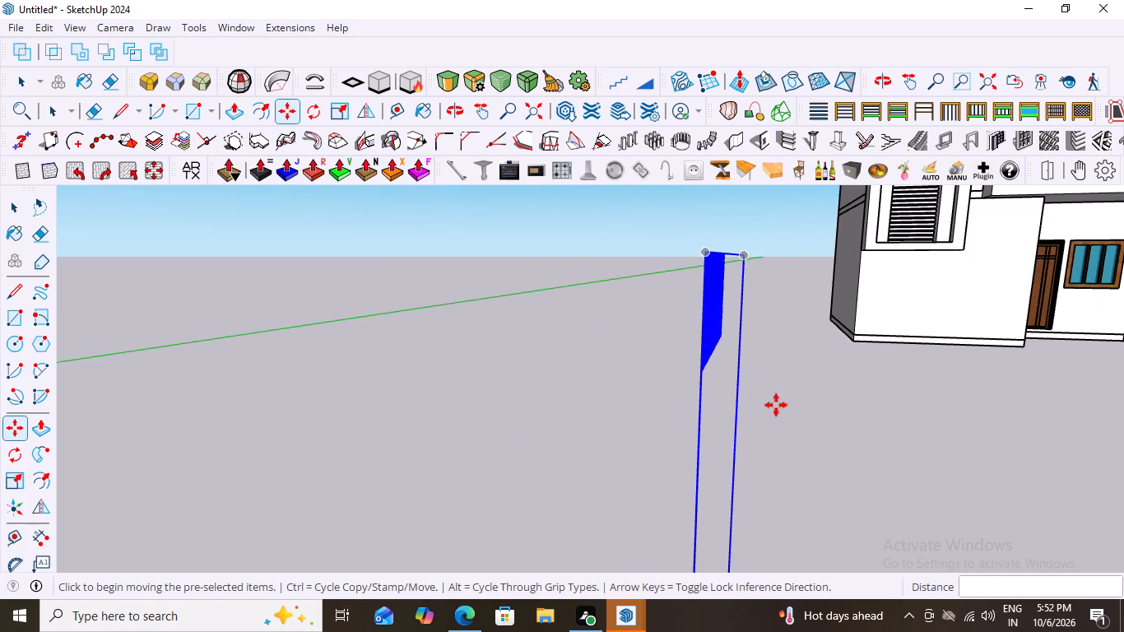
key(space)
Rotate the upright jali component 90 degrees about the vertical axis at the panel's lower corner, aligning it with the red axis.
scroll(736, 333, up, 4)
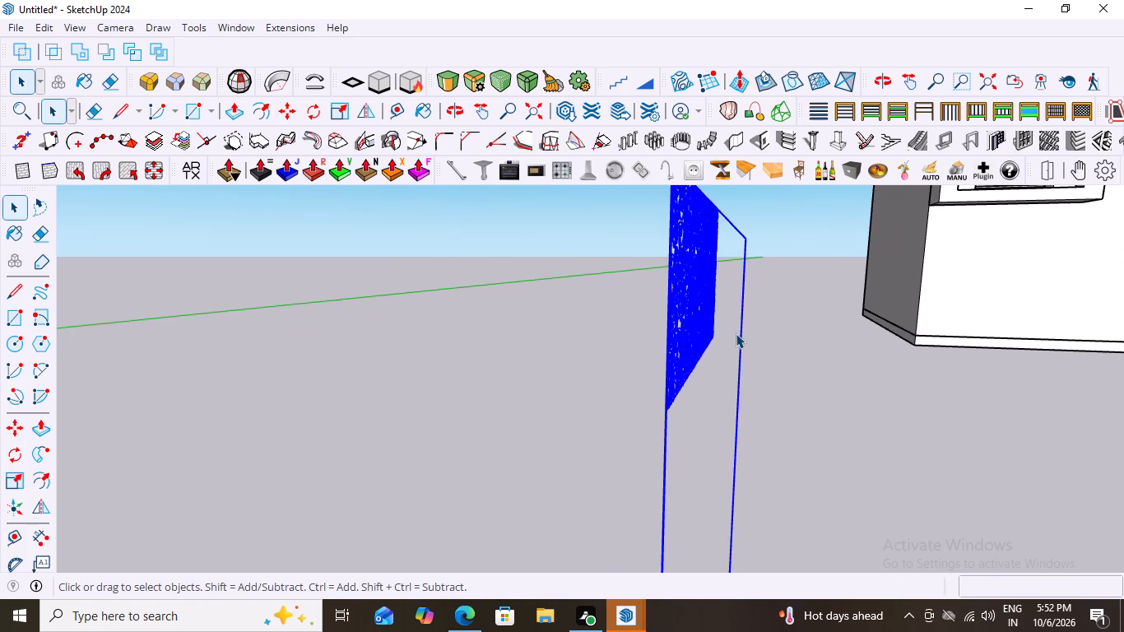
key(q)
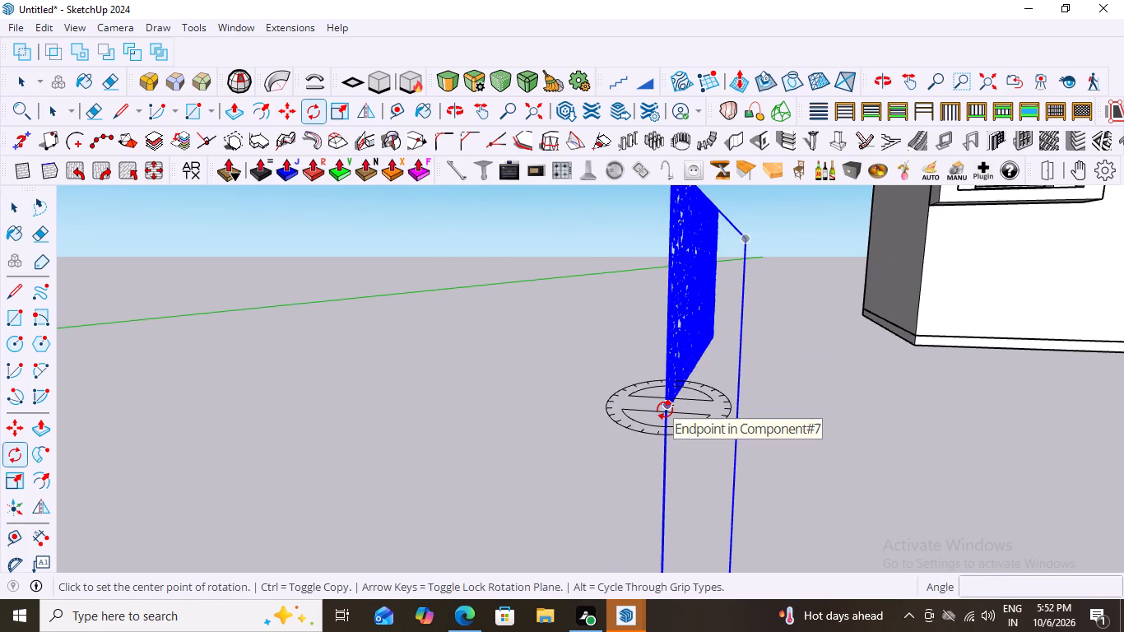
click(667, 416)
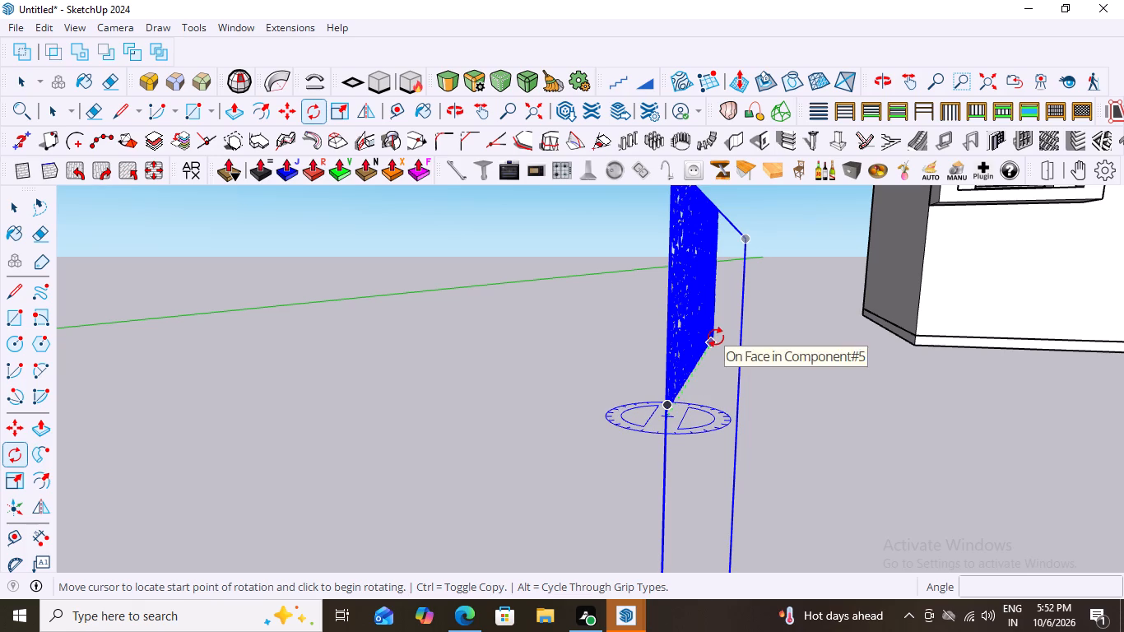
scroll(720, 337, up, 9)
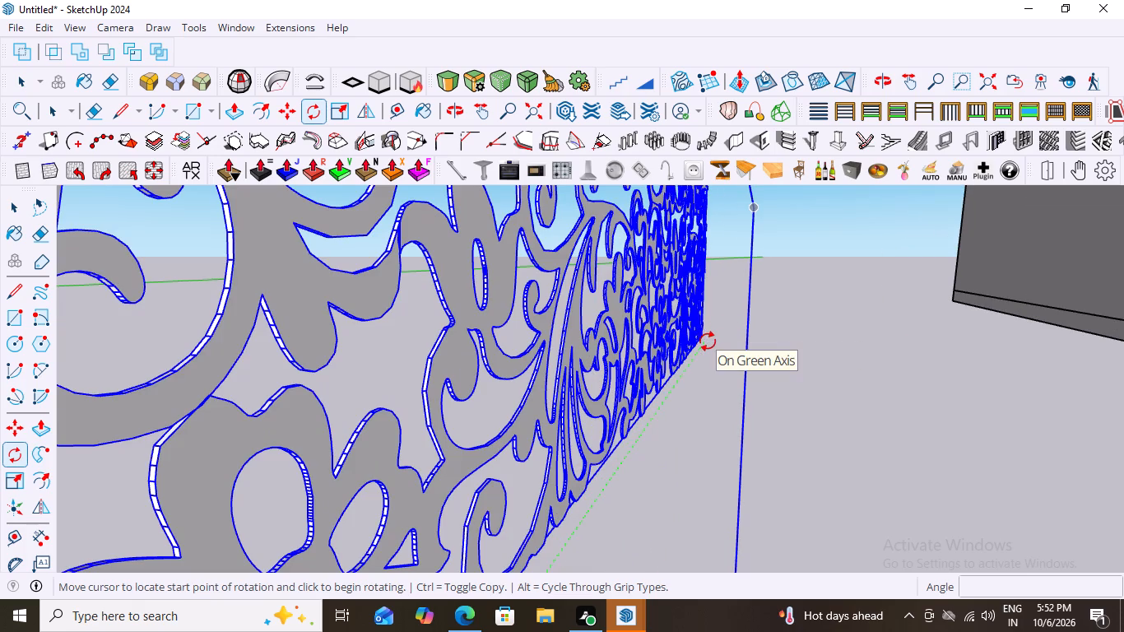
click(708, 342)
scroll(655, 386, down, 17)
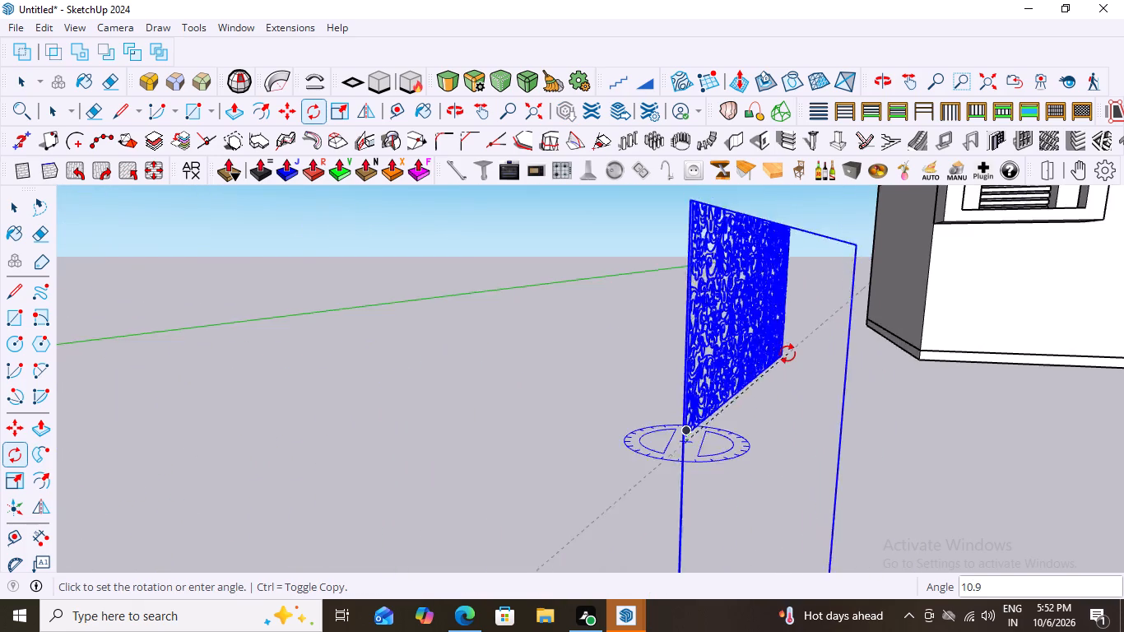
scroll(787, 354, down, 9)
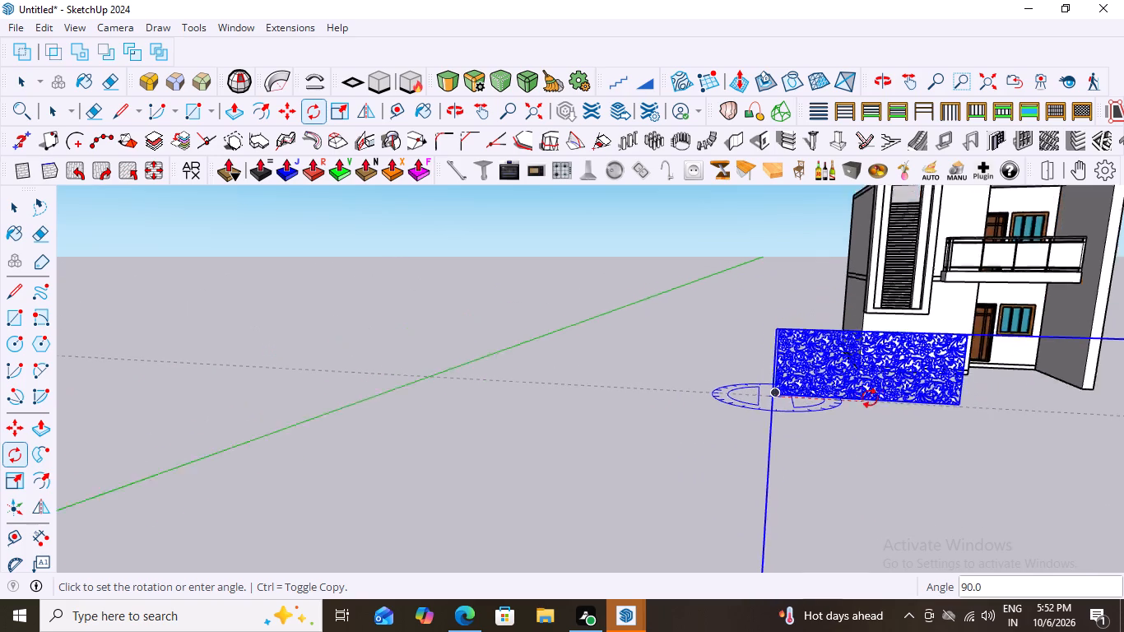
scroll(870, 398, down, 1)
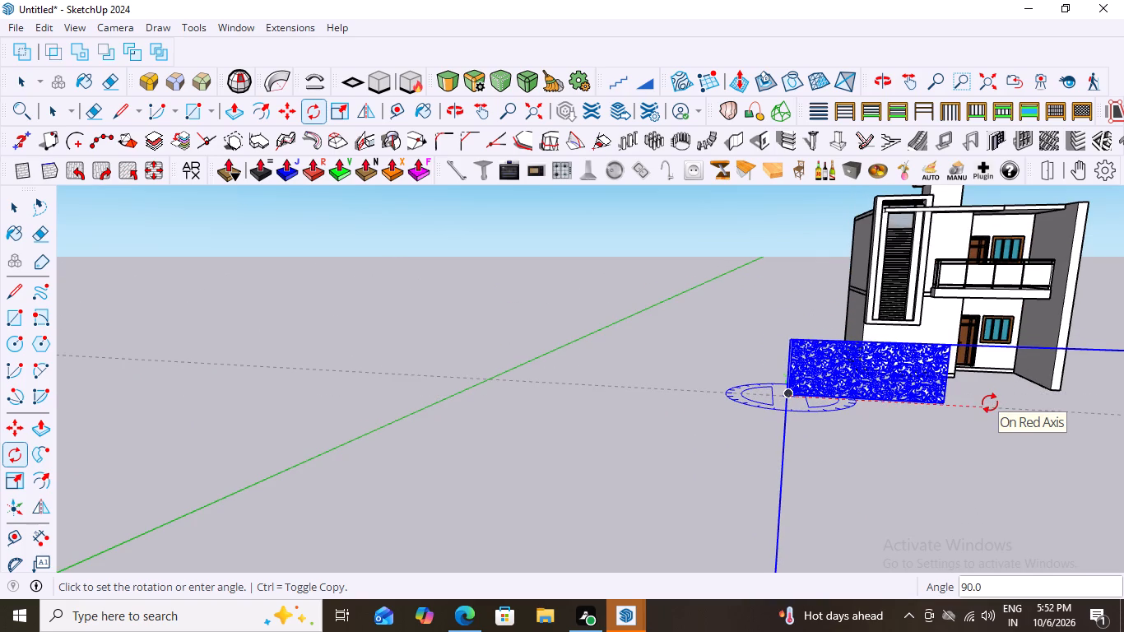
key(9)
key(0)
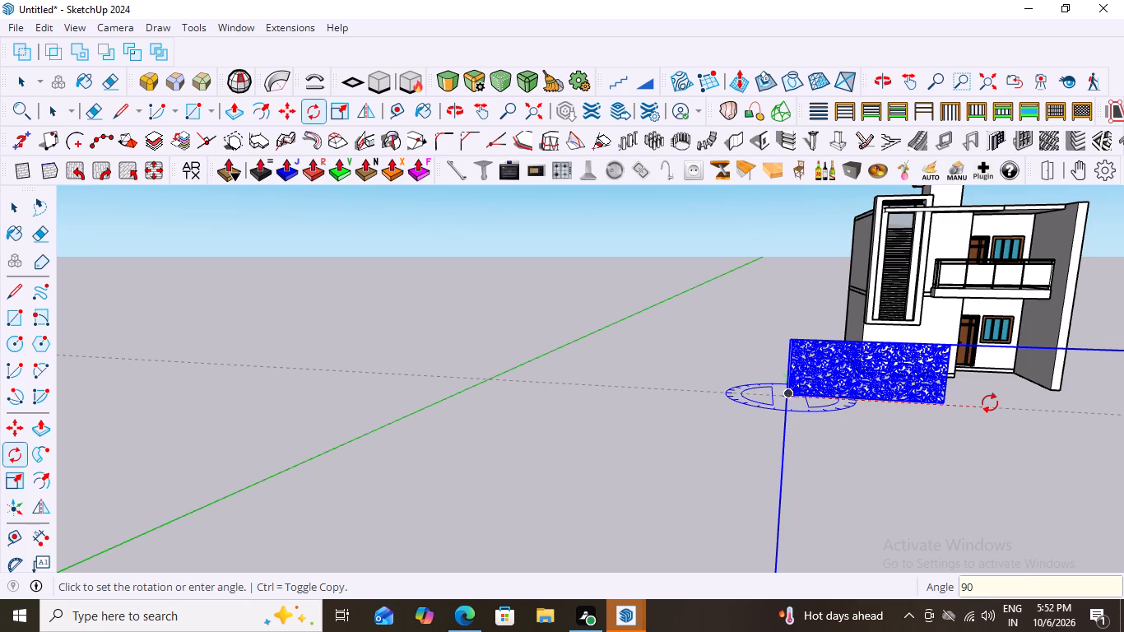
key(Return)
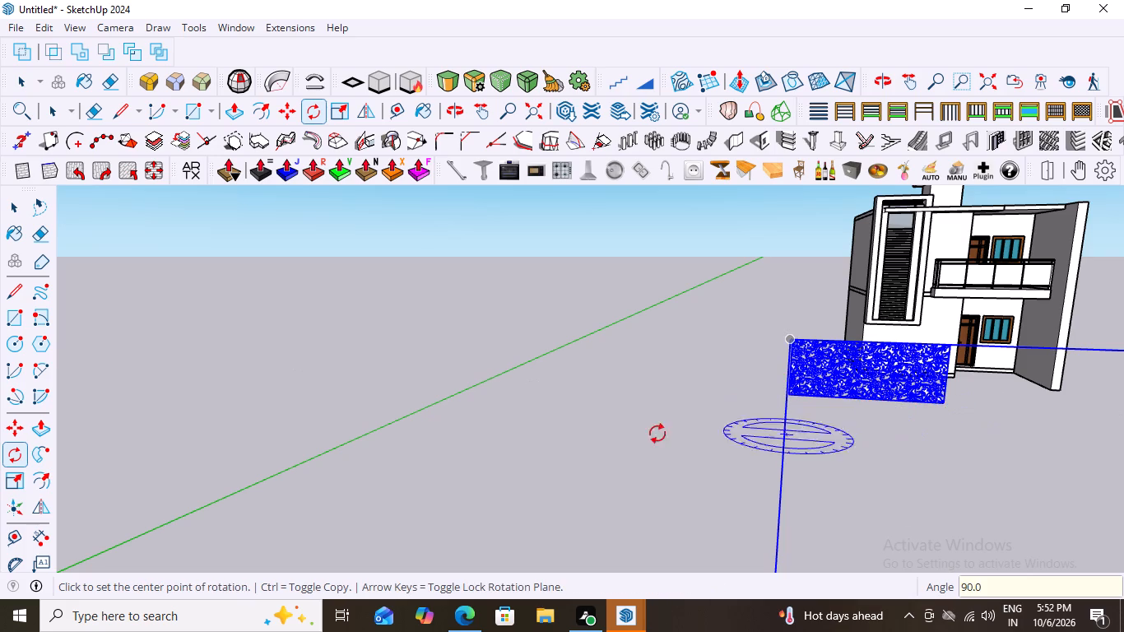
key(space)
scroll(496, 389, down, 10)
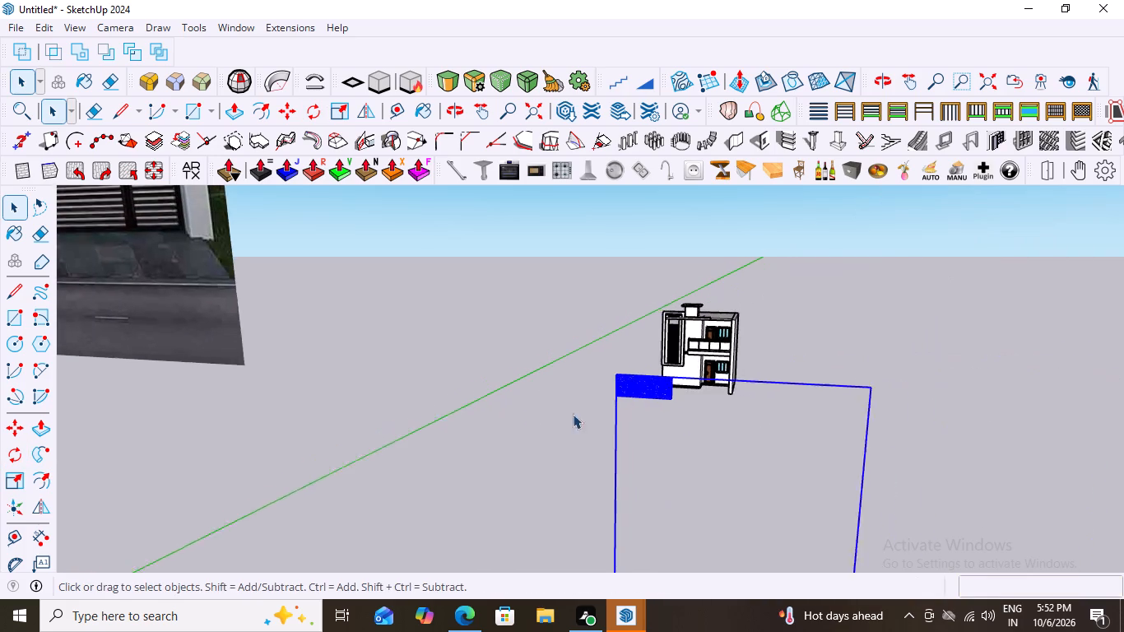
scroll(573, 414, down, 1)
middle_drag(643, 472, 696, 462)
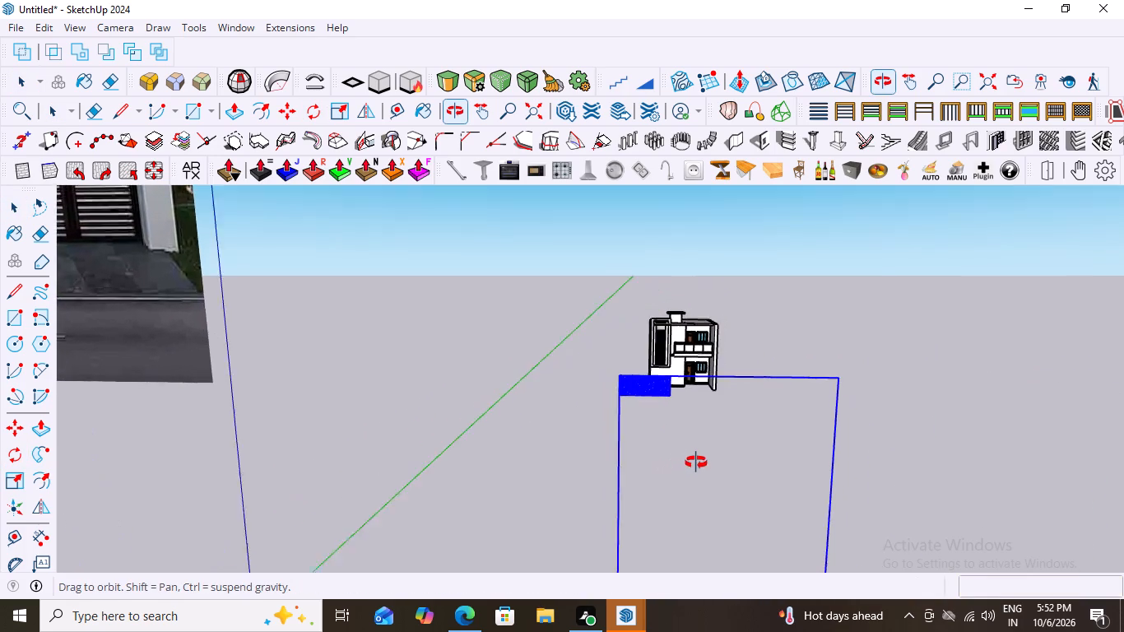
Scale the whole jali component down slightly and uniformly from its upper corner at the floral panel.
middle_drag(696, 462, 685, 445)
scroll(663, 430, up, 4)
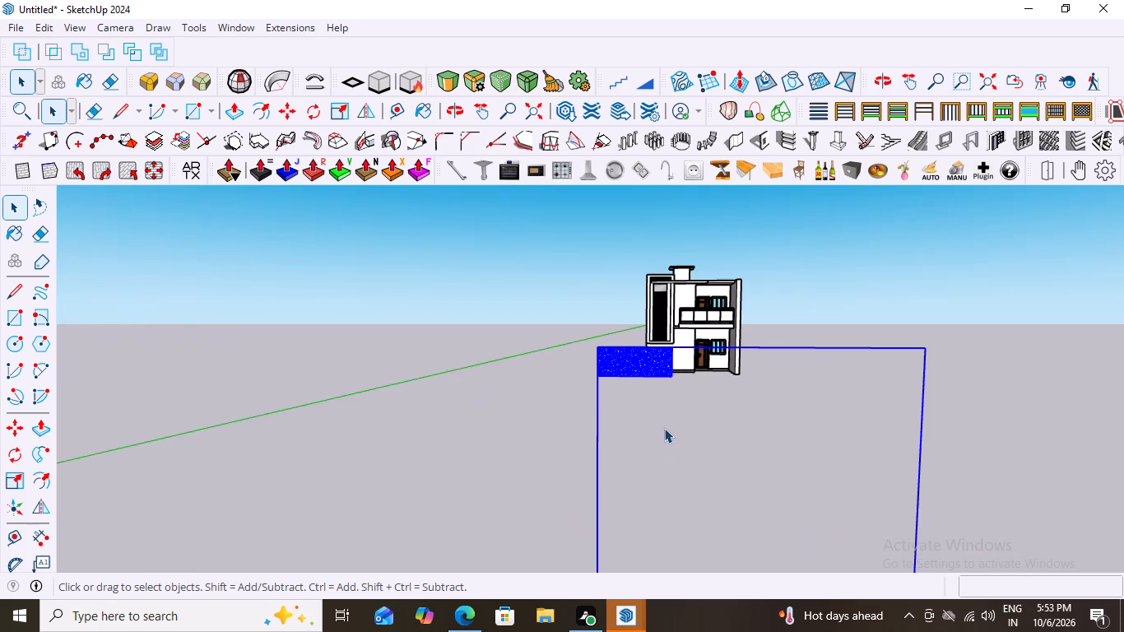
click(806, 318)
scroll(614, 372, up, 7)
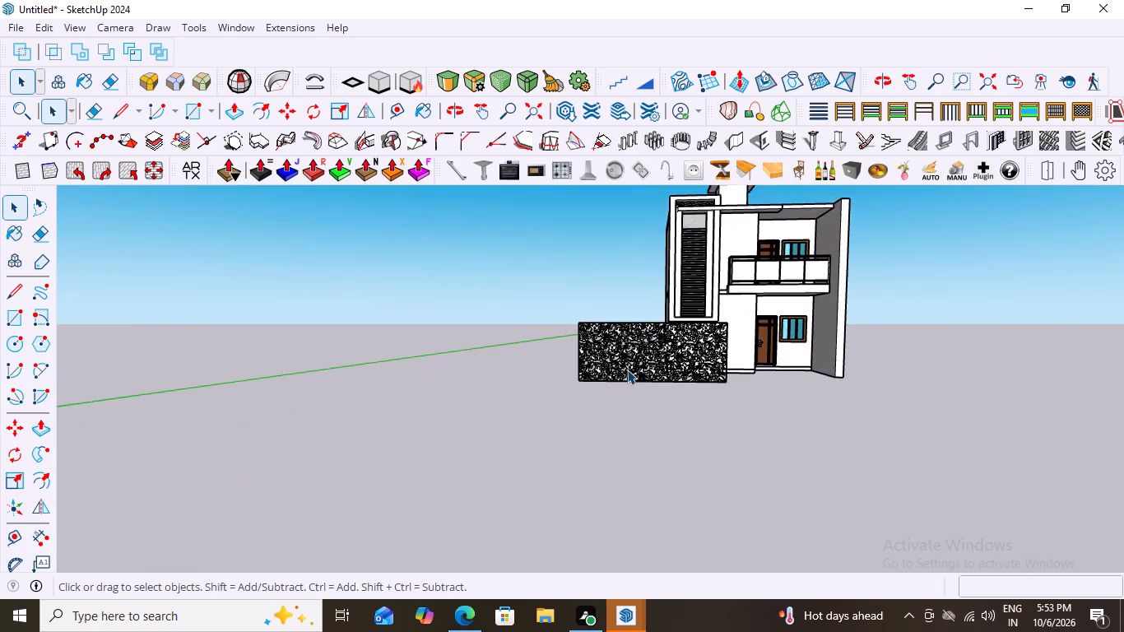
scroll(620, 352, up, 8)
scroll(564, 342, down, 5)
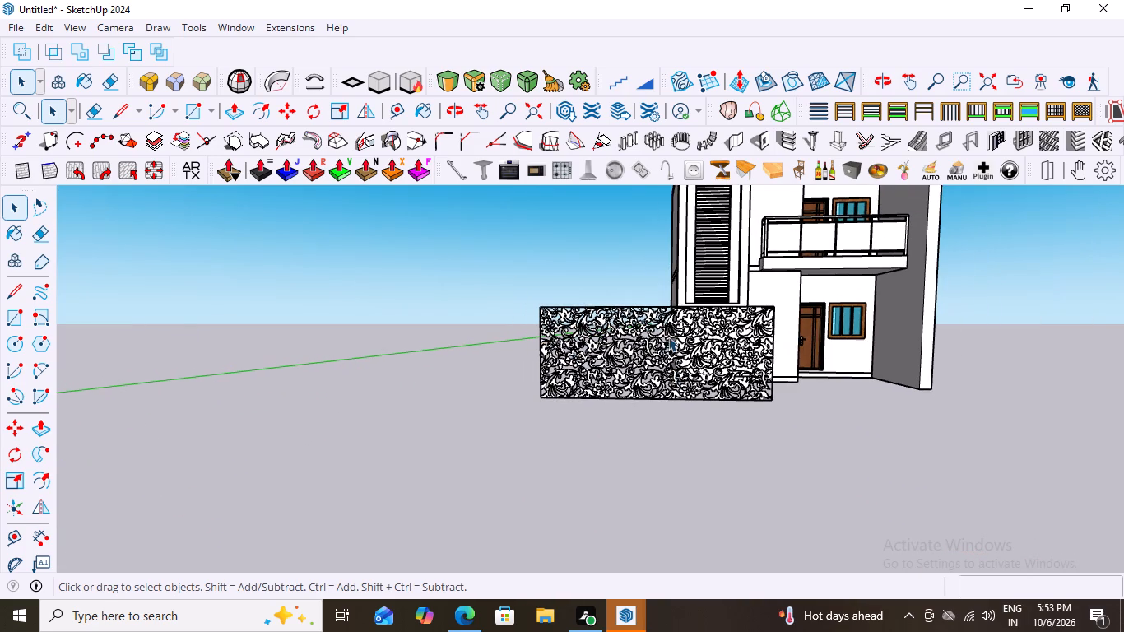
click(657, 332)
scroll(564, 337, up, 3)
click(544, 297)
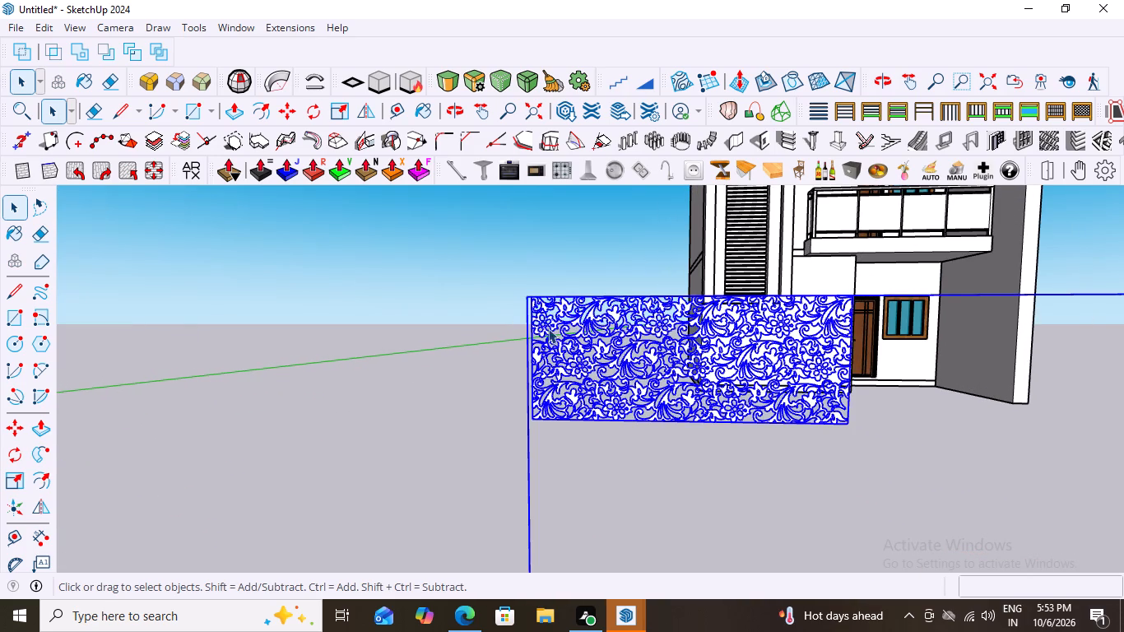
scroll(548, 328, up, 3)
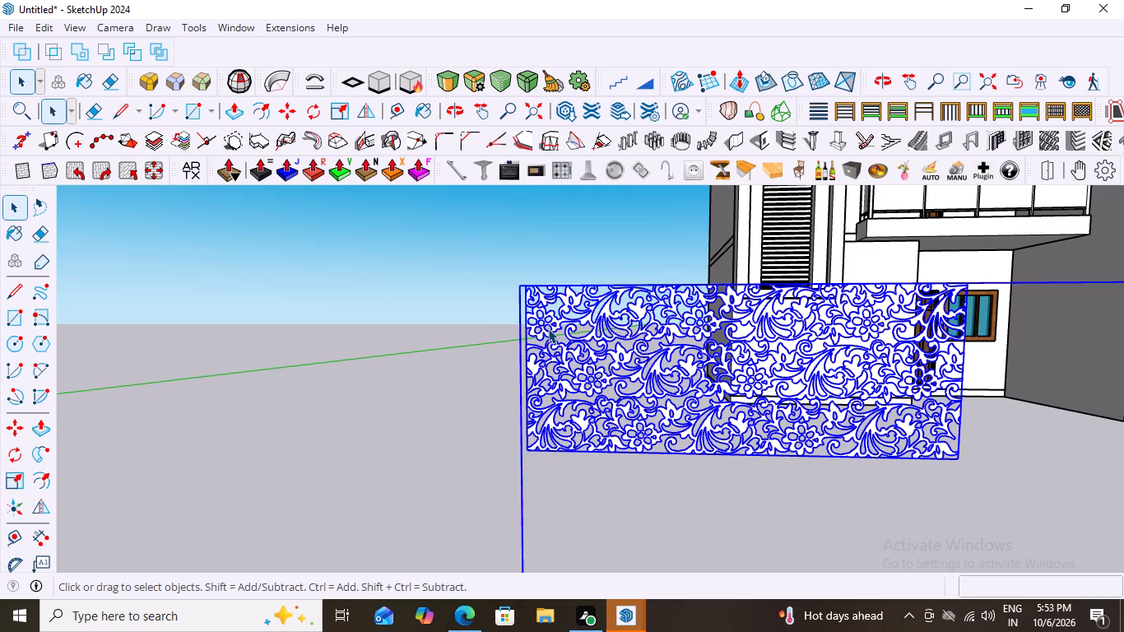
key(s)
drag(521, 289, 601, 345)
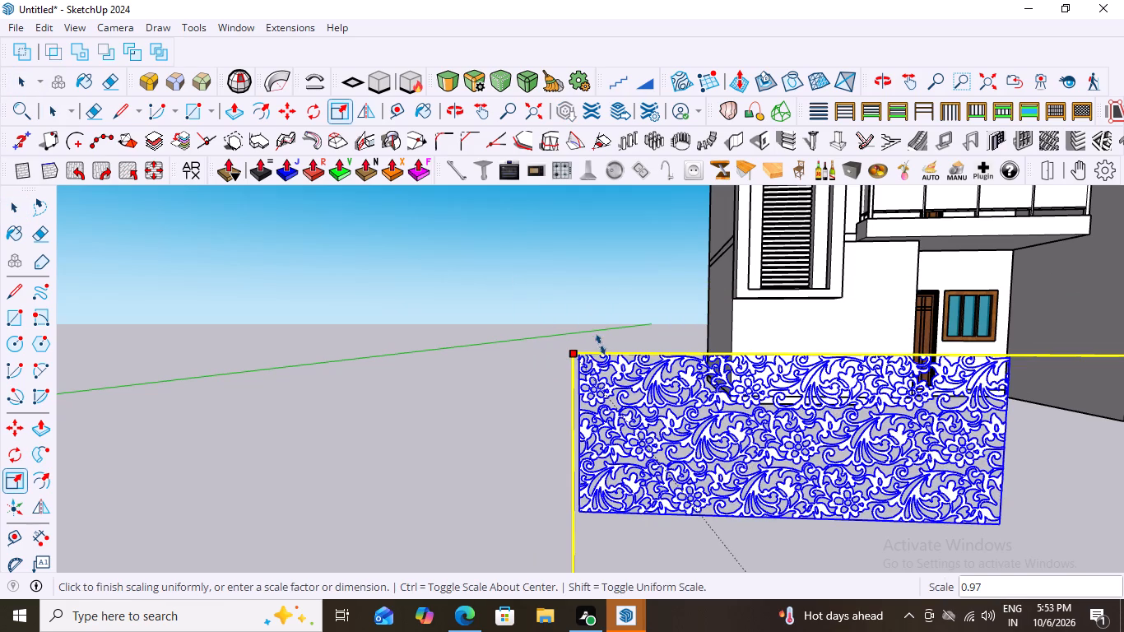
drag(601, 345, 583, 321)
Scale the whole jali component down uniformly from its far lower corner, diagonally opposite the floral panel.
scroll(520, 280, down, 7)
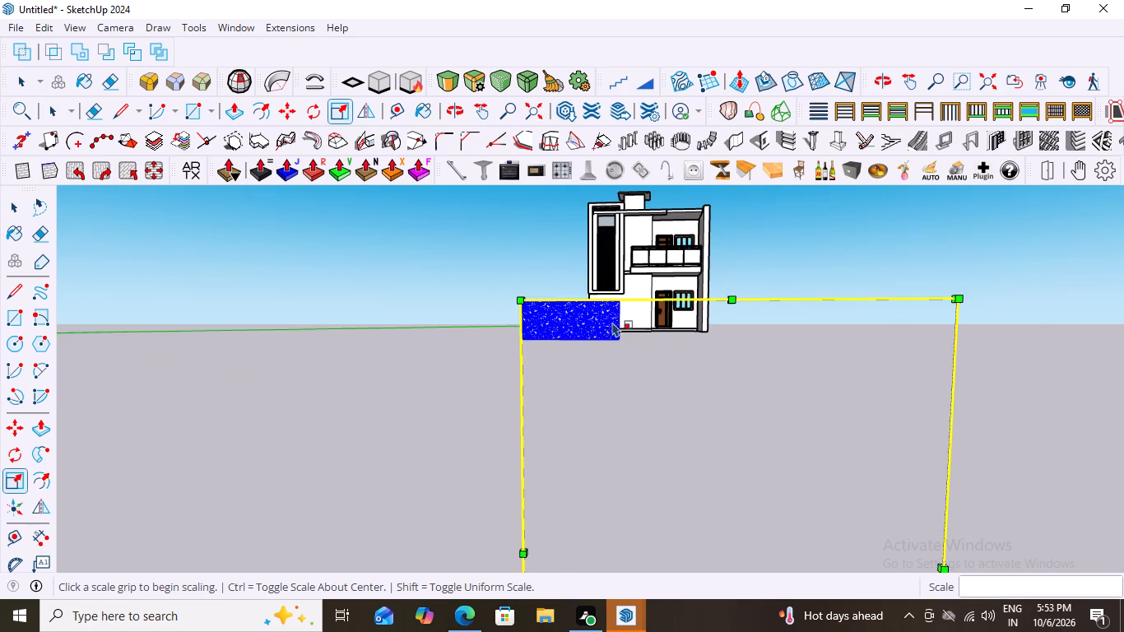
scroll(612, 322, down, 3)
scroll(583, 250, down, 8)
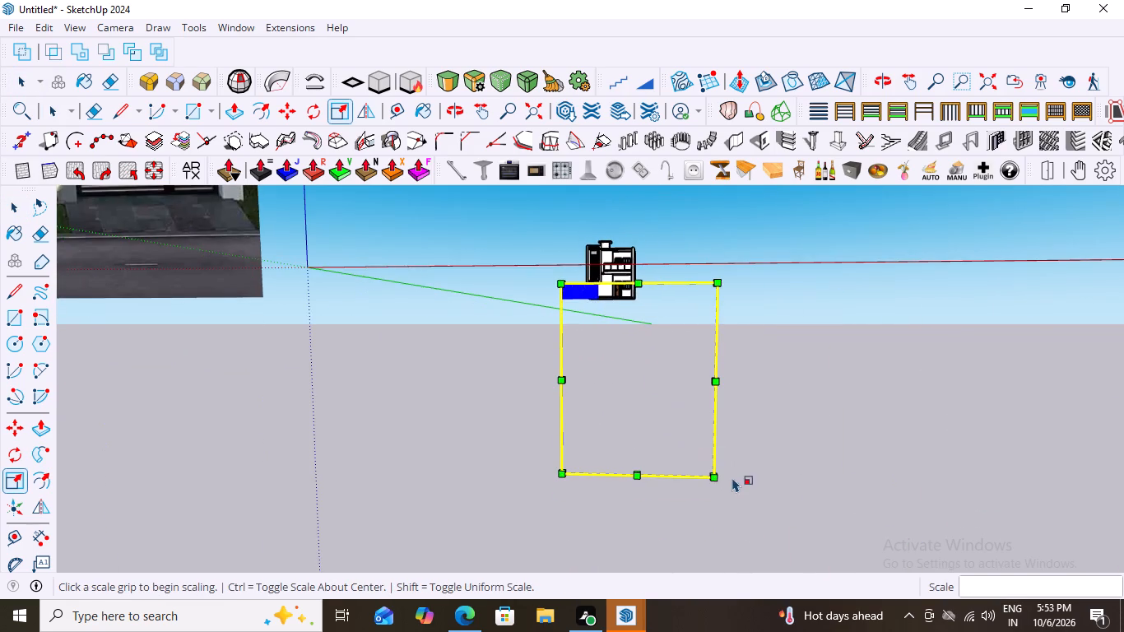
drag(714, 481, 661, 359)
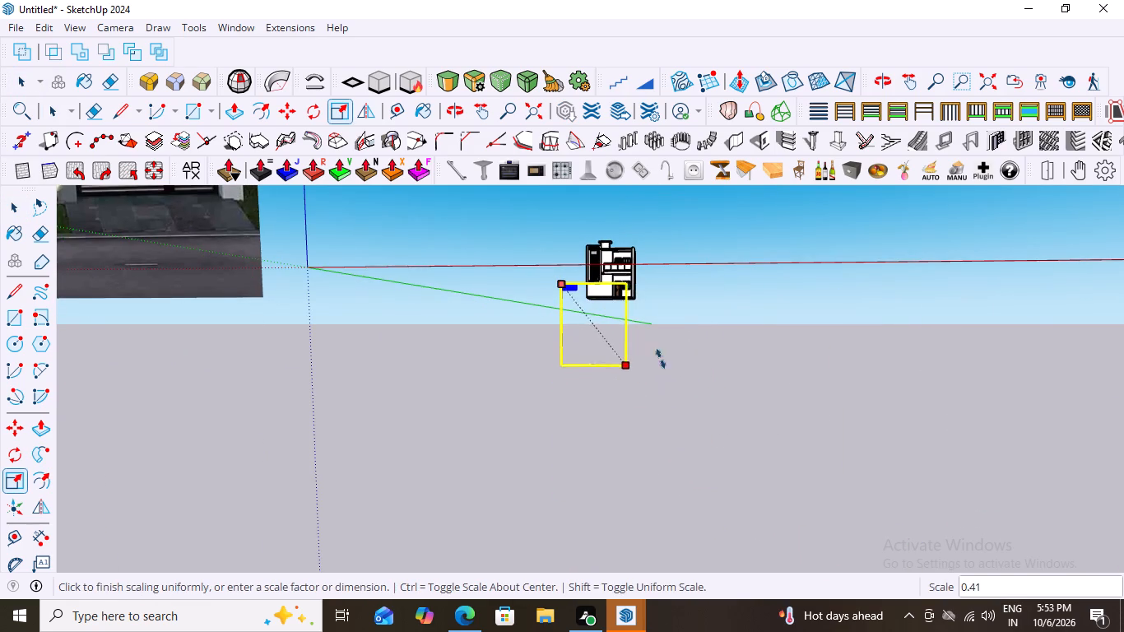
drag(661, 359, 729, 399)
scroll(542, 290, up, 5)
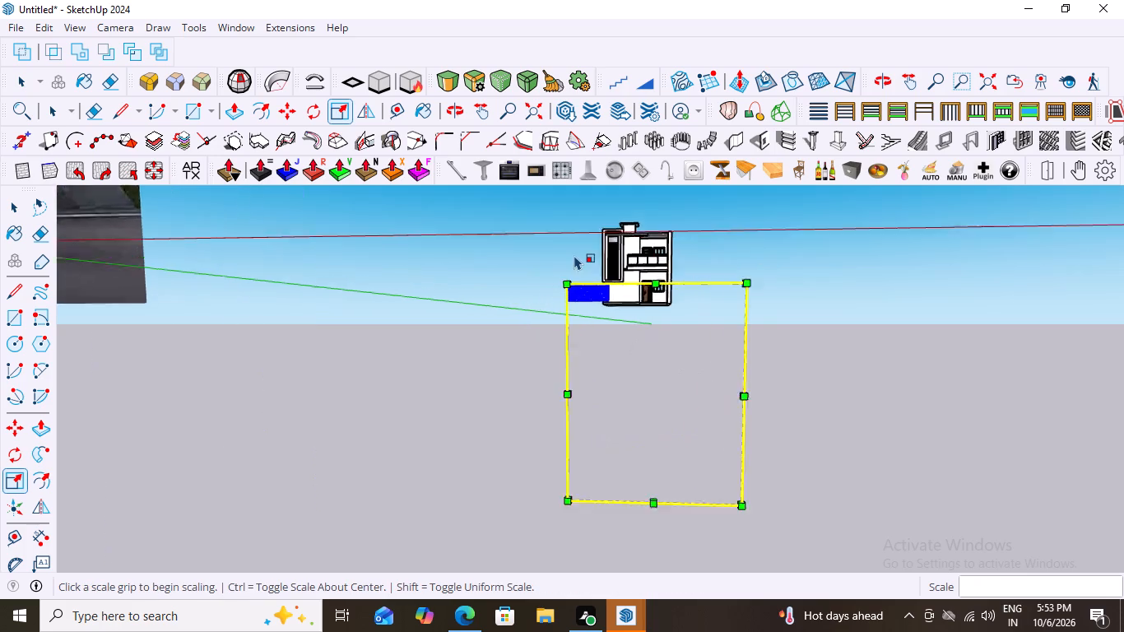
scroll(574, 255, up, 18)
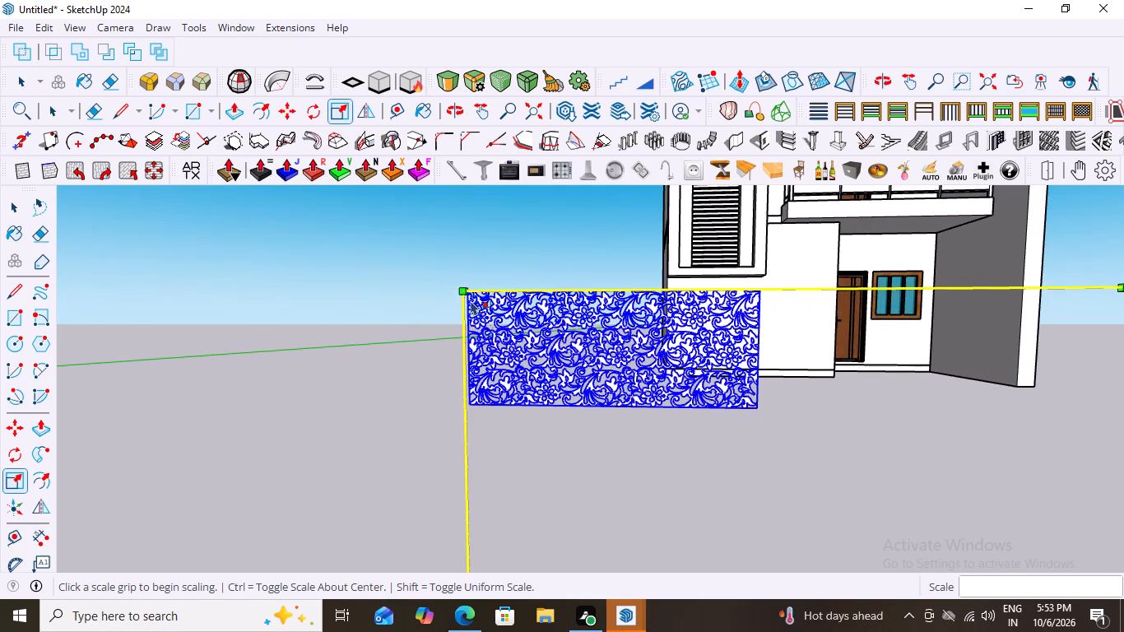
key(space)
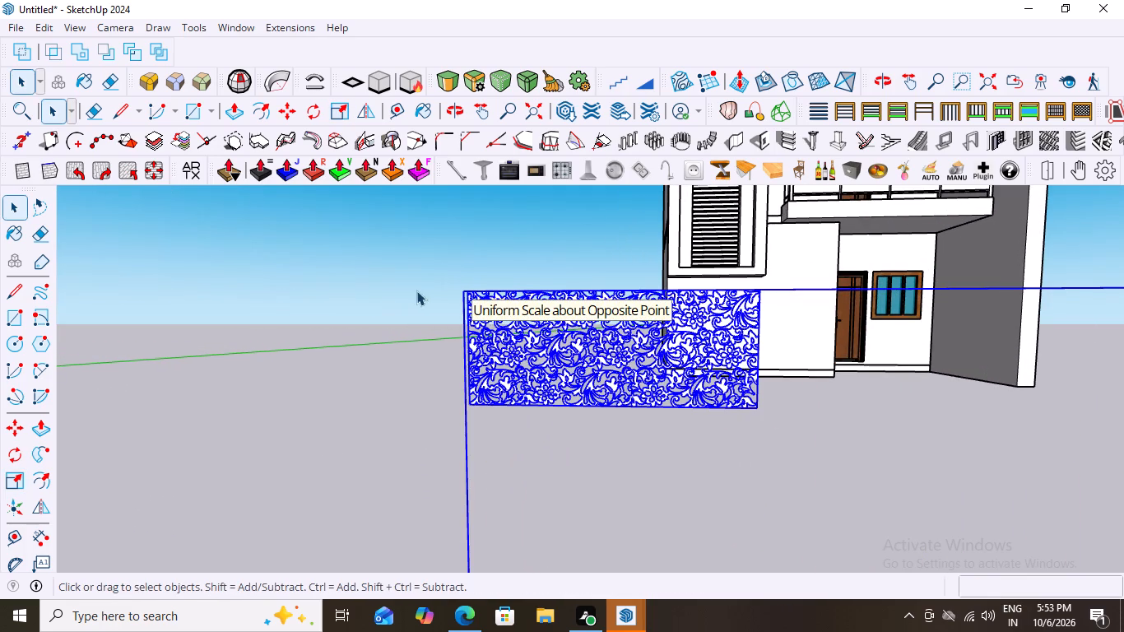
click(360, 278)
Examine the jali component's overall extent compared with its floral panel and the house front.
scroll(360, 271, down, 9)
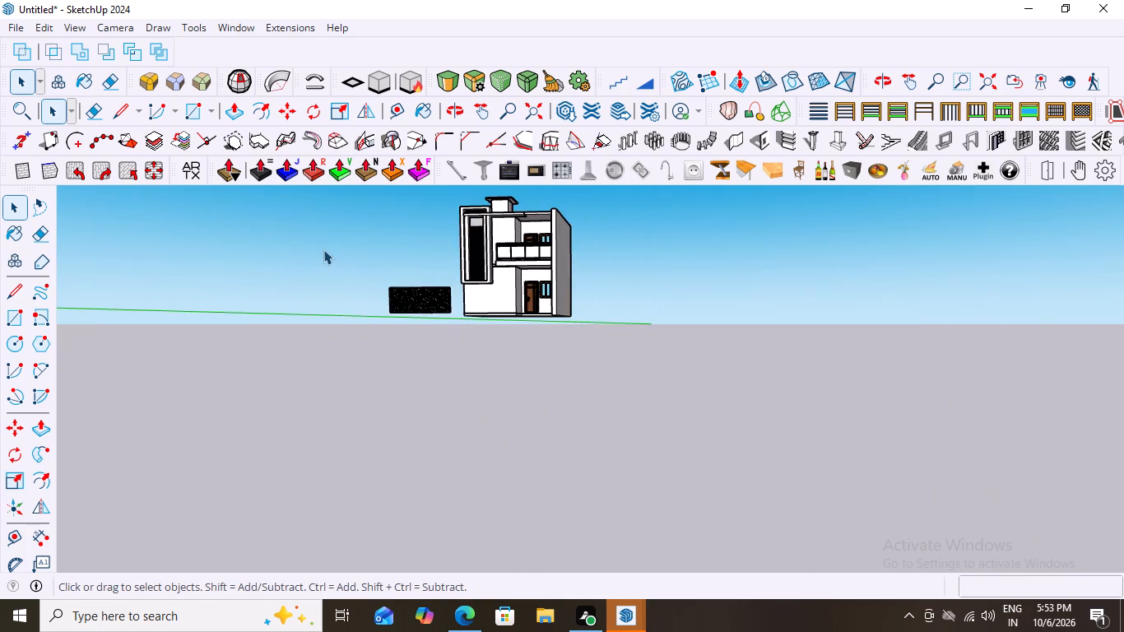
scroll(323, 249, up, 9)
scroll(323, 252, down, 3)
click(419, 301)
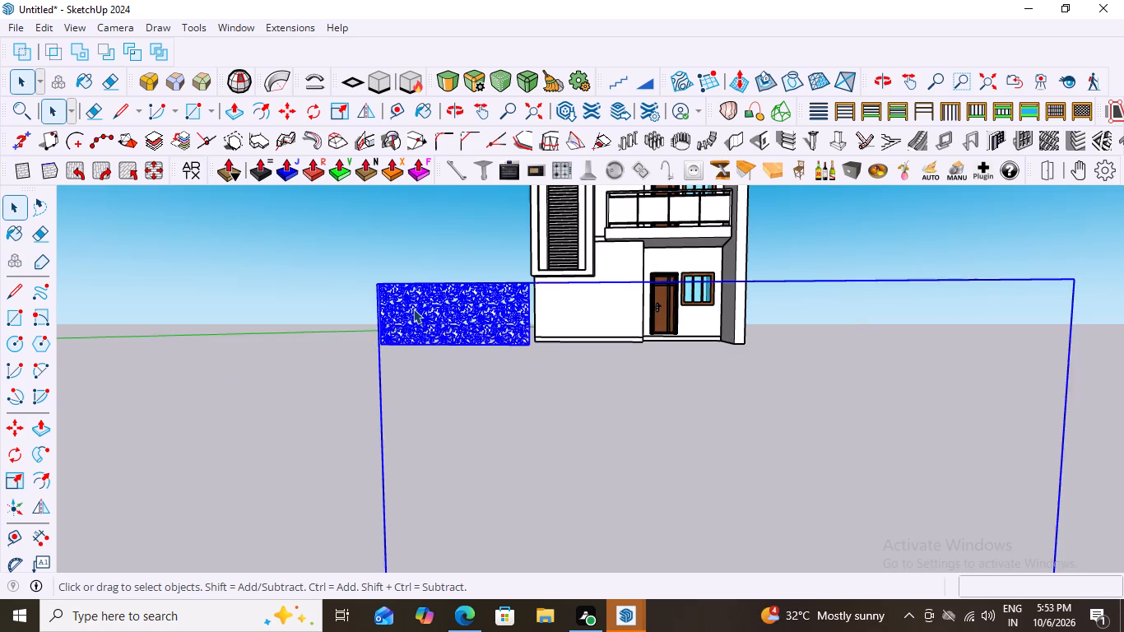
scroll(413, 310, up, 3)
scroll(354, 268, down, 8)
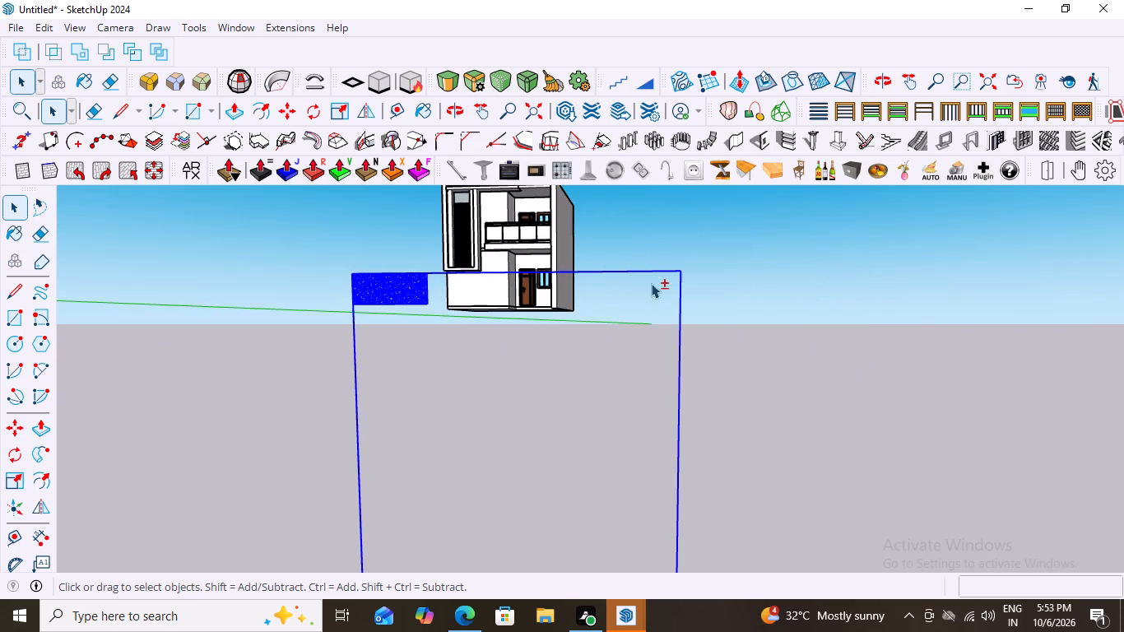
shift+click(630, 268)
shift+click(633, 272)
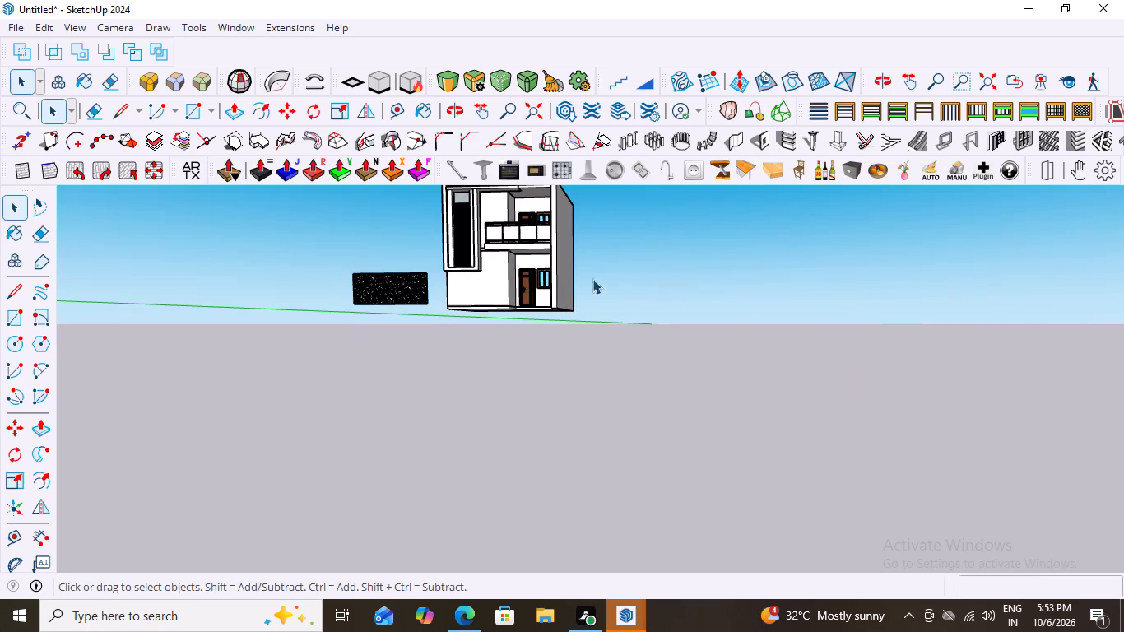
Open the jali component for editing and scale its floral panel down uniformly to about 0.66 from the lower corner nearest the house.
click(391, 286)
double_click(379, 277)
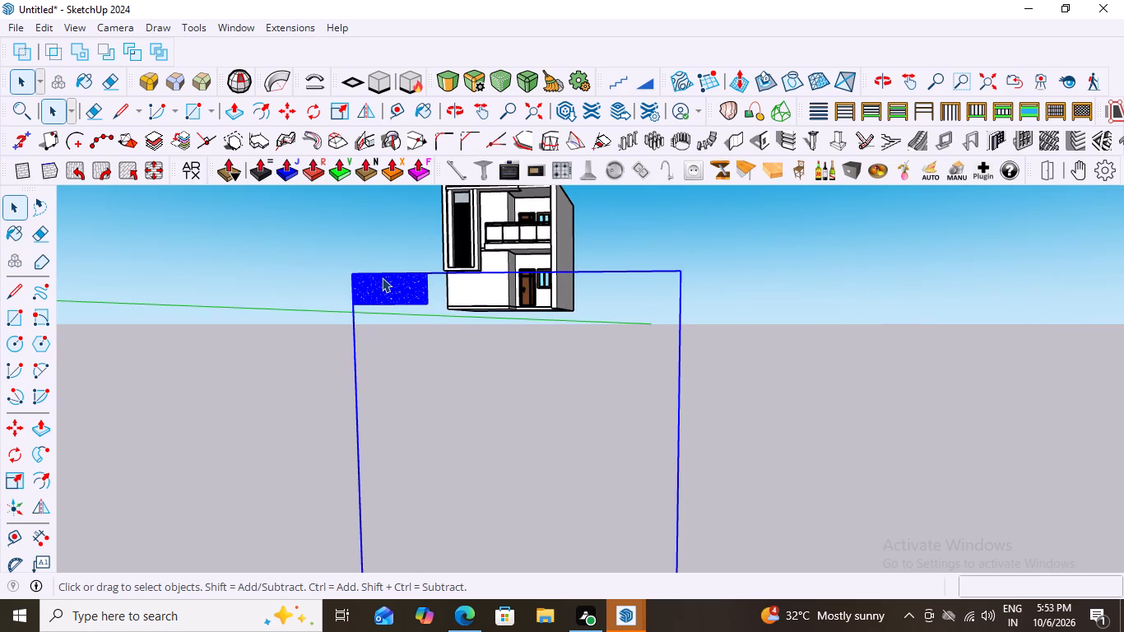
scroll(379, 289, up, 4)
triple_click(369, 279)
scroll(360, 293, up, 4)
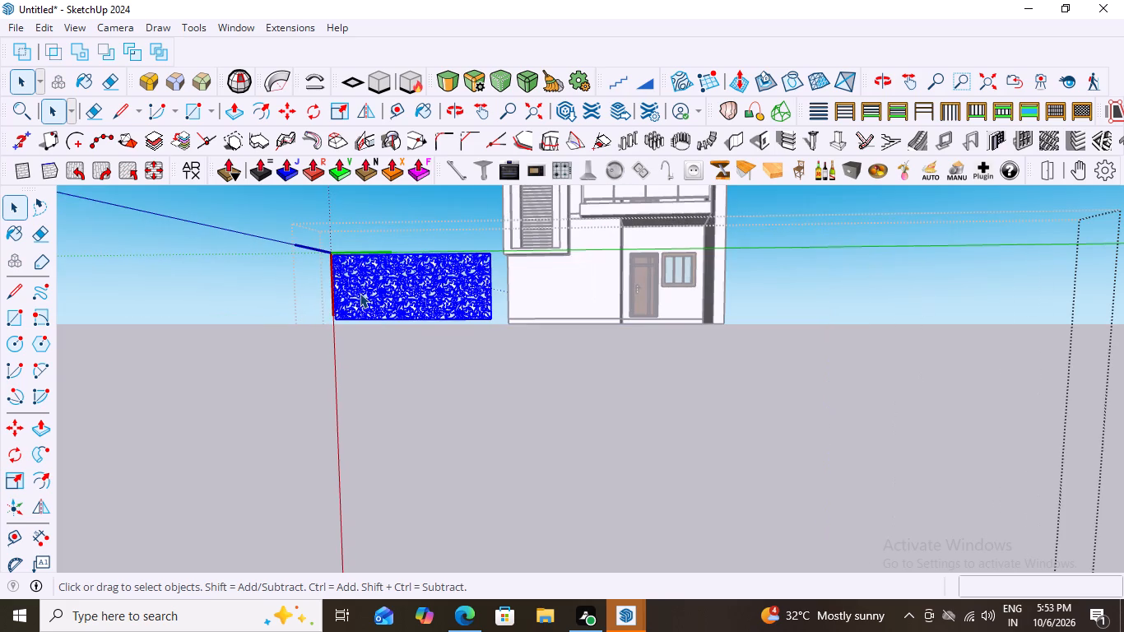
scroll(349, 258, up, 7)
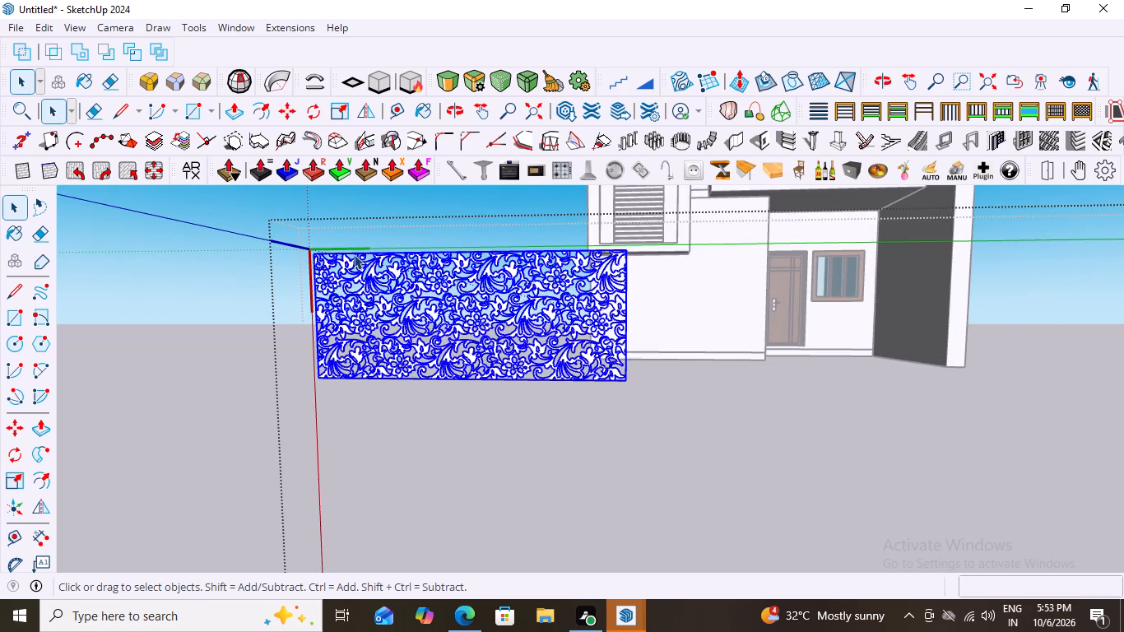
scroll(354, 254, up, 5)
key(s)
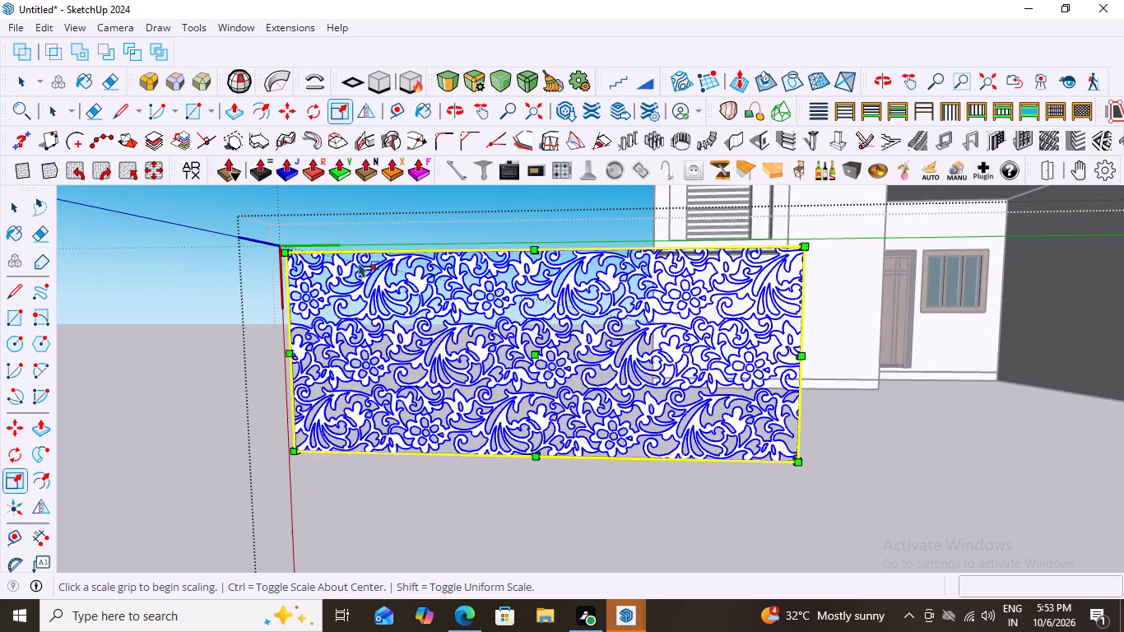
scroll(360, 263, down, 6)
drag(621, 384, 624, 381)
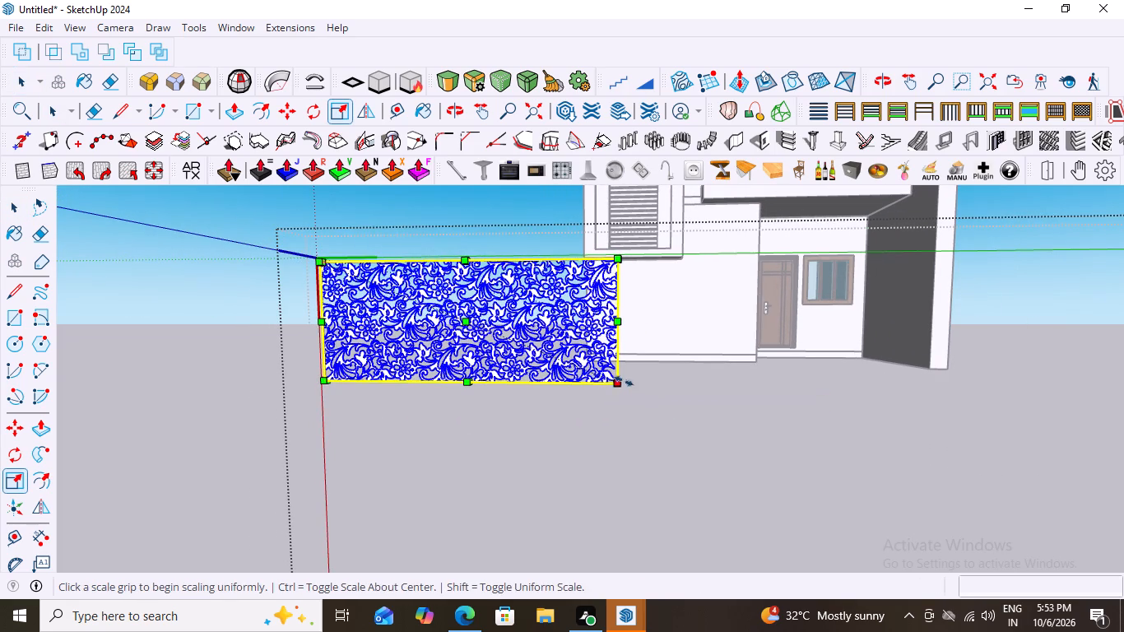
drag(624, 381, 525, 308)
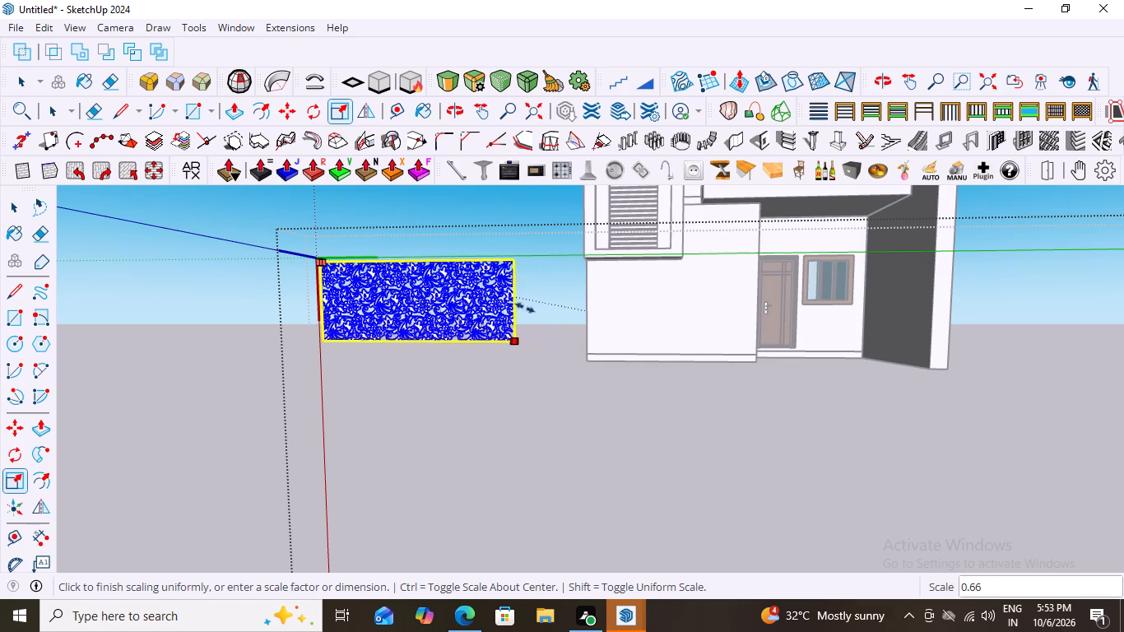
drag(525, 308, 518, 304)
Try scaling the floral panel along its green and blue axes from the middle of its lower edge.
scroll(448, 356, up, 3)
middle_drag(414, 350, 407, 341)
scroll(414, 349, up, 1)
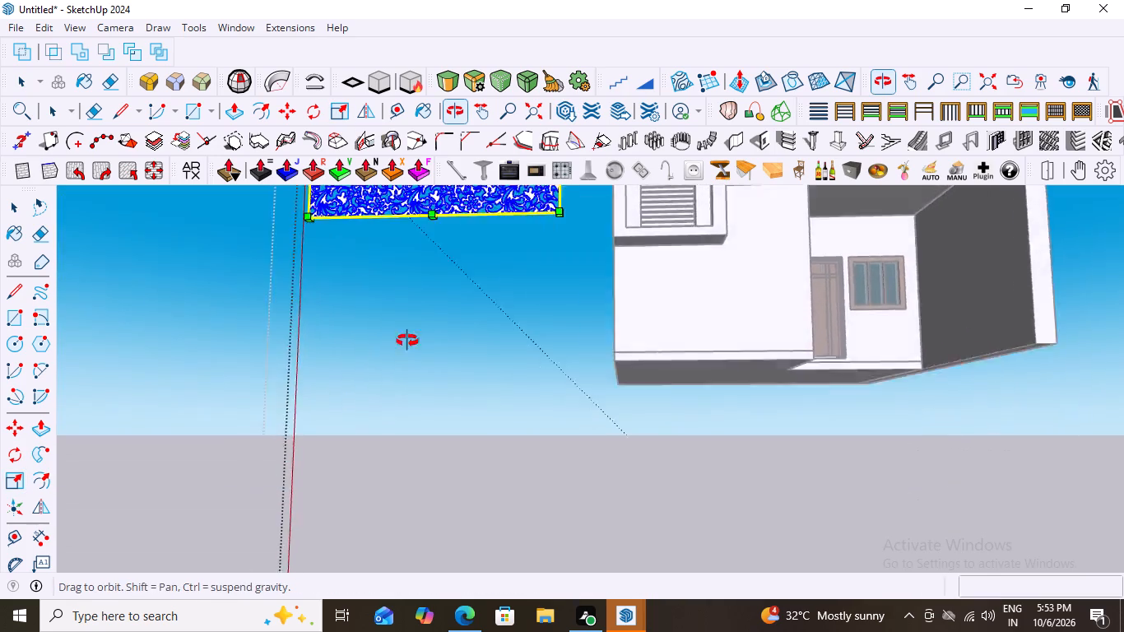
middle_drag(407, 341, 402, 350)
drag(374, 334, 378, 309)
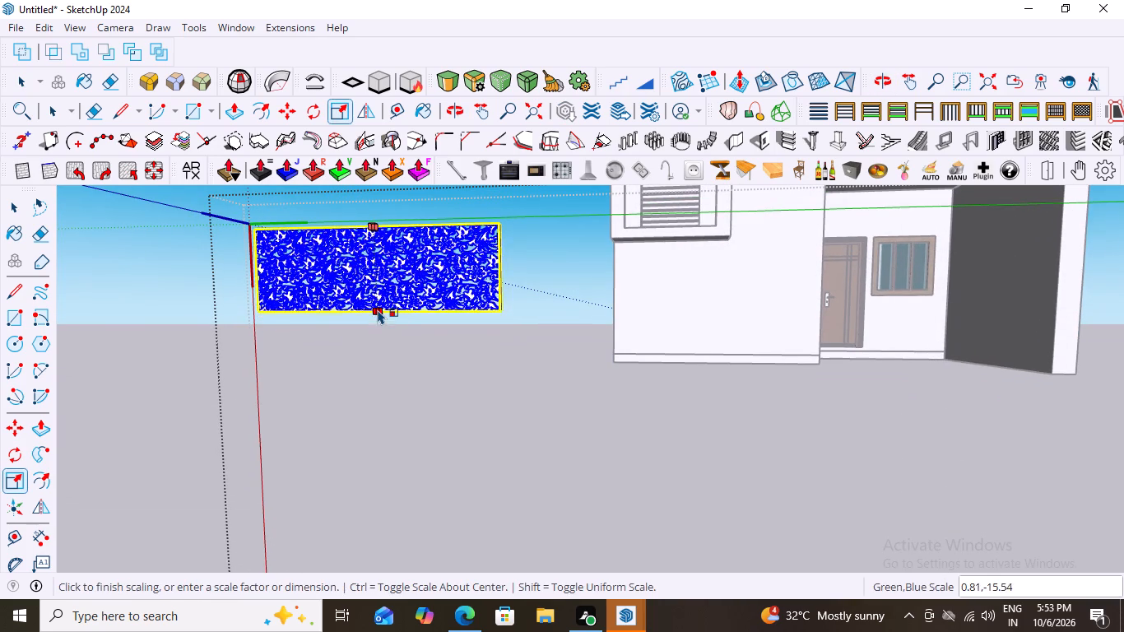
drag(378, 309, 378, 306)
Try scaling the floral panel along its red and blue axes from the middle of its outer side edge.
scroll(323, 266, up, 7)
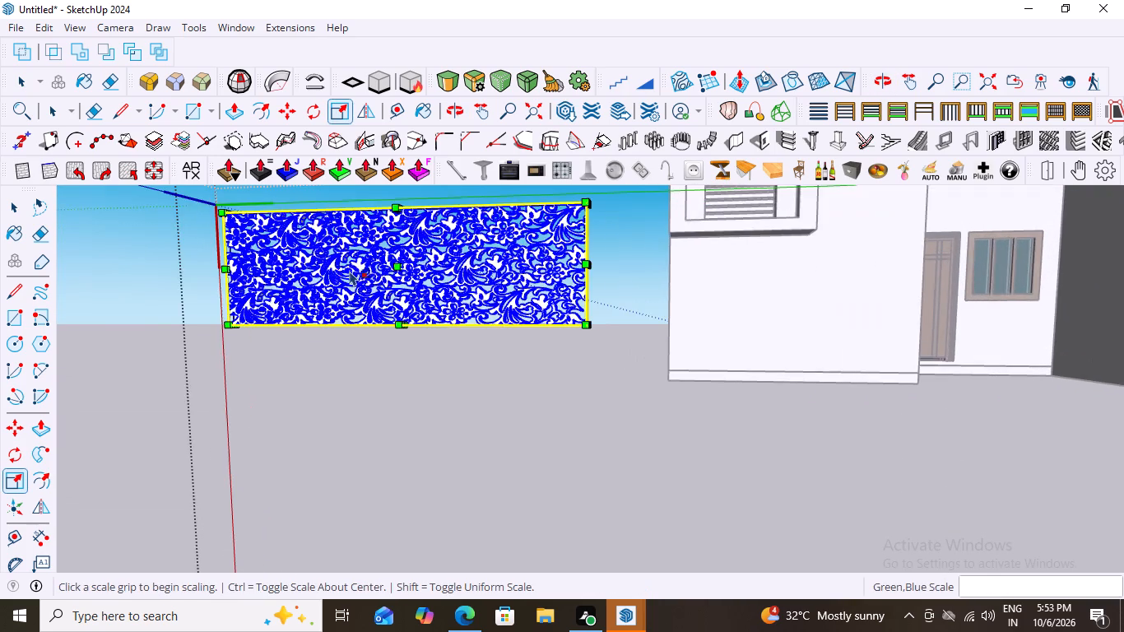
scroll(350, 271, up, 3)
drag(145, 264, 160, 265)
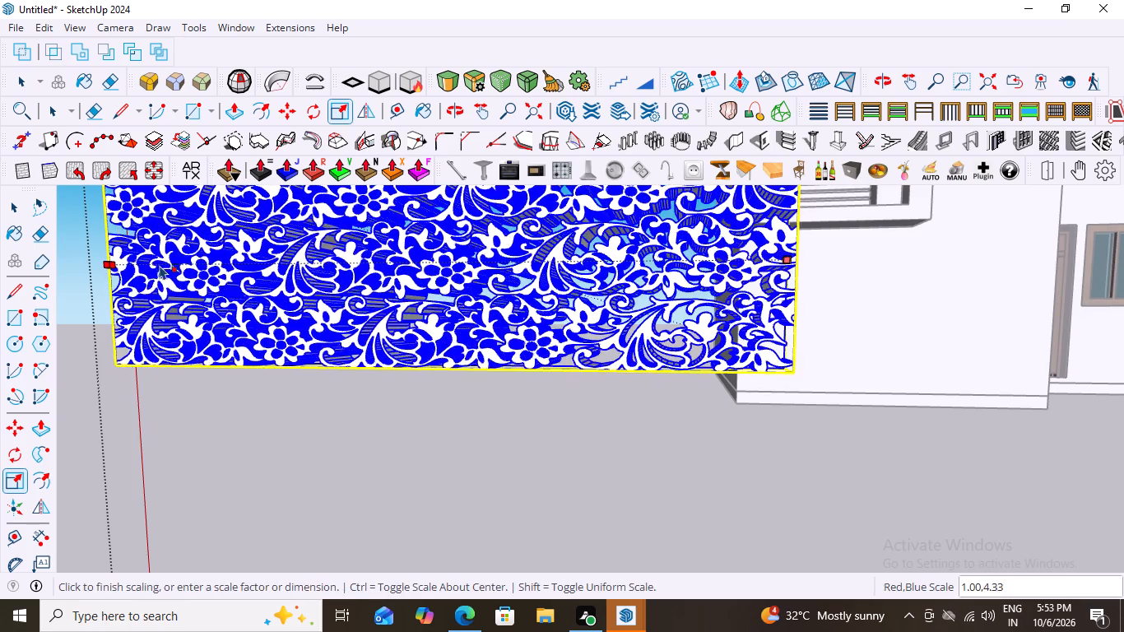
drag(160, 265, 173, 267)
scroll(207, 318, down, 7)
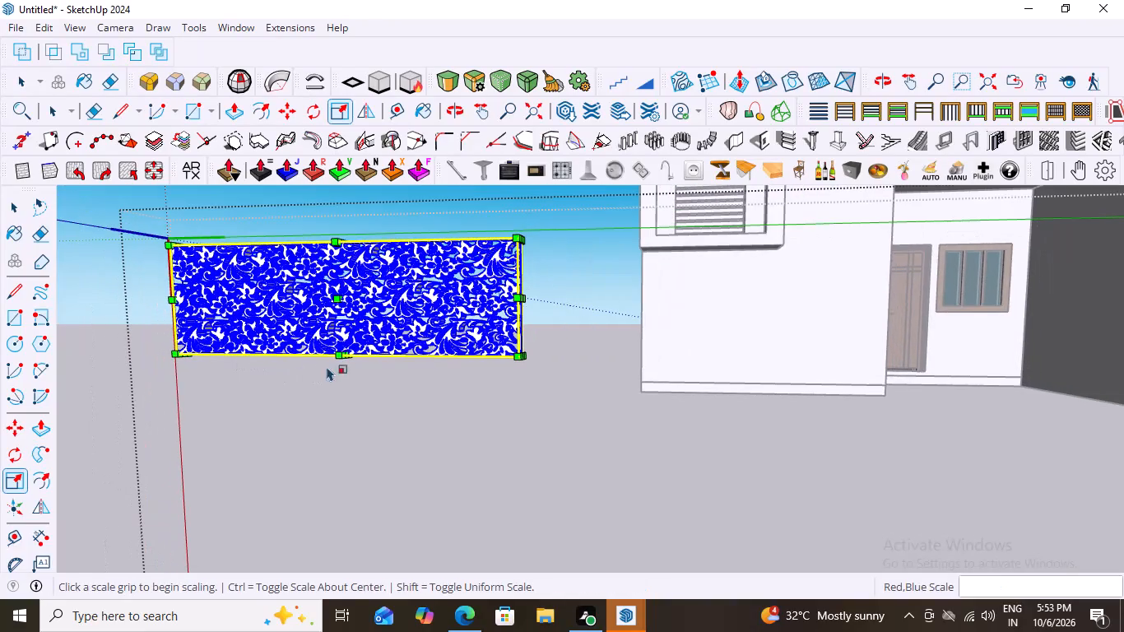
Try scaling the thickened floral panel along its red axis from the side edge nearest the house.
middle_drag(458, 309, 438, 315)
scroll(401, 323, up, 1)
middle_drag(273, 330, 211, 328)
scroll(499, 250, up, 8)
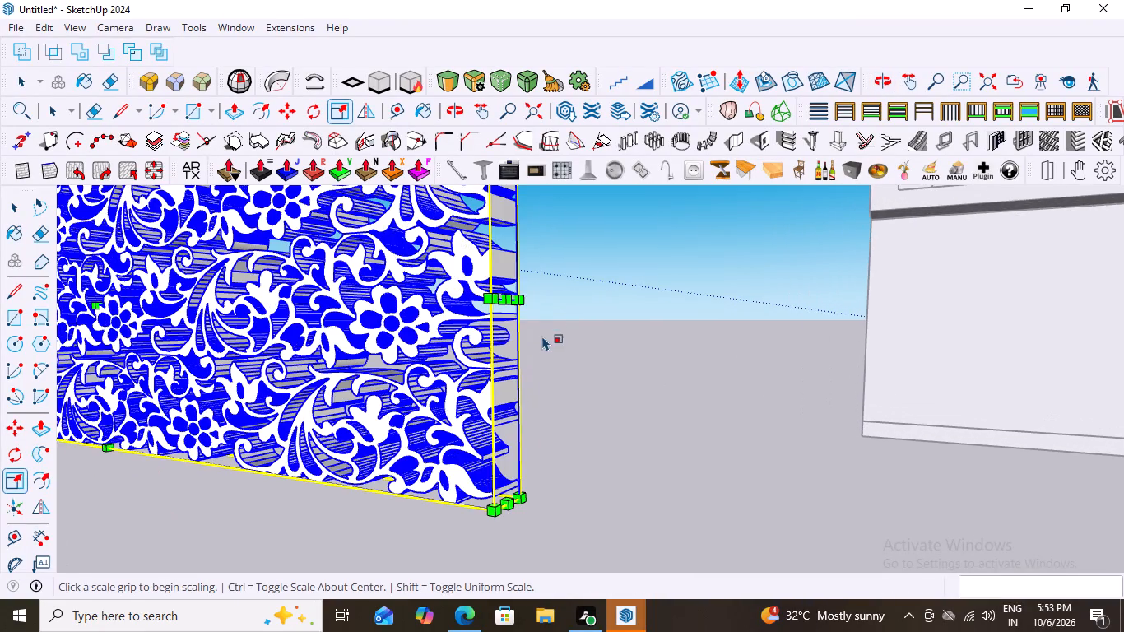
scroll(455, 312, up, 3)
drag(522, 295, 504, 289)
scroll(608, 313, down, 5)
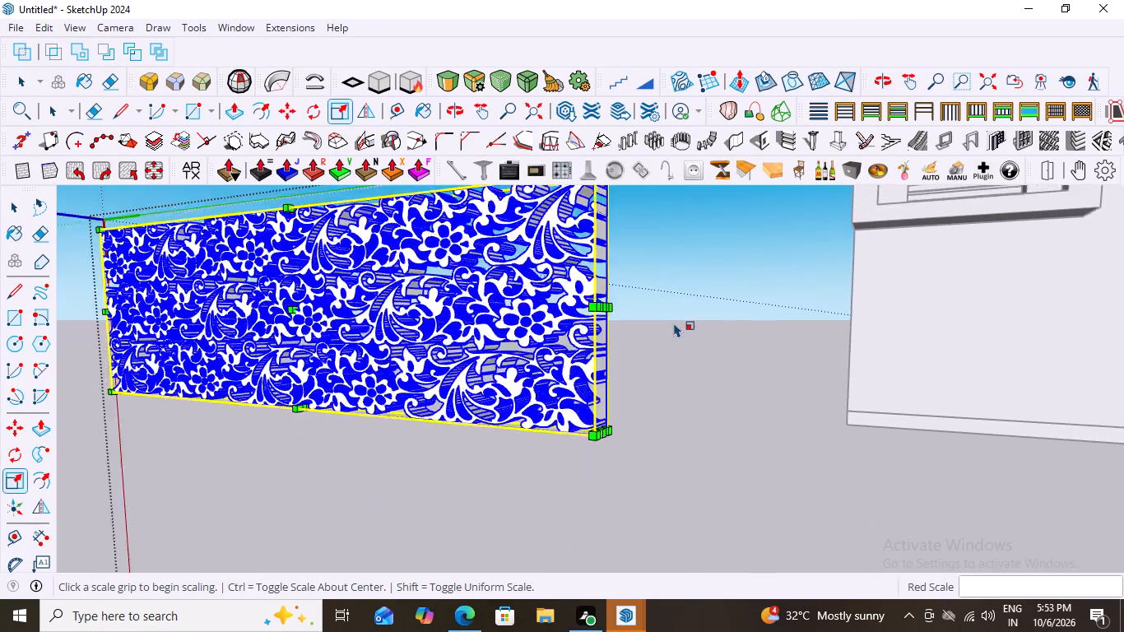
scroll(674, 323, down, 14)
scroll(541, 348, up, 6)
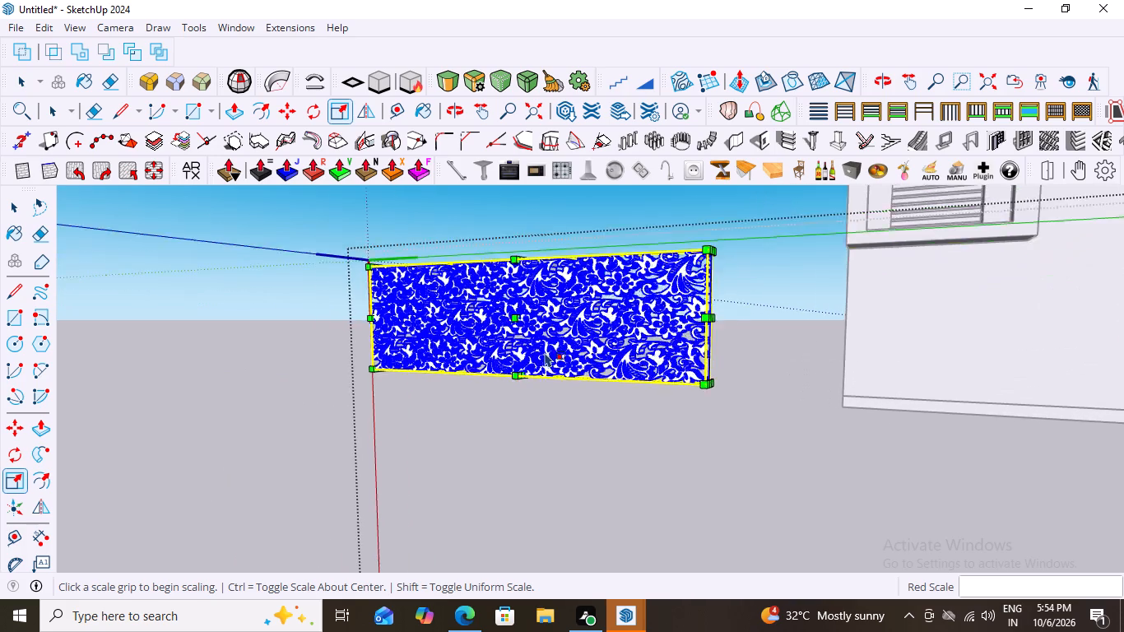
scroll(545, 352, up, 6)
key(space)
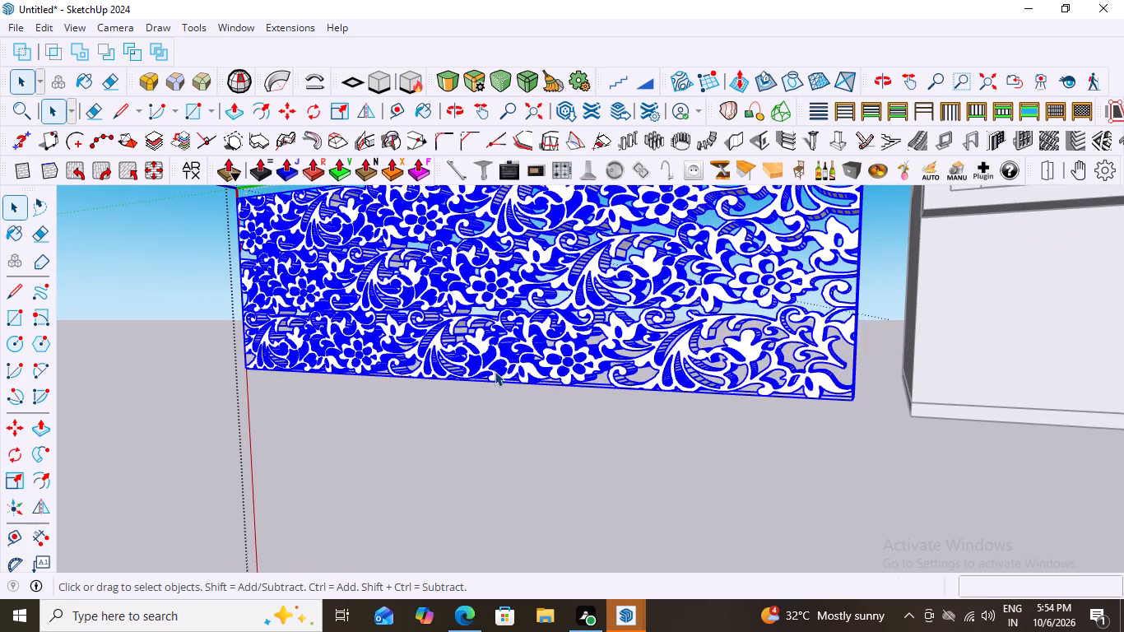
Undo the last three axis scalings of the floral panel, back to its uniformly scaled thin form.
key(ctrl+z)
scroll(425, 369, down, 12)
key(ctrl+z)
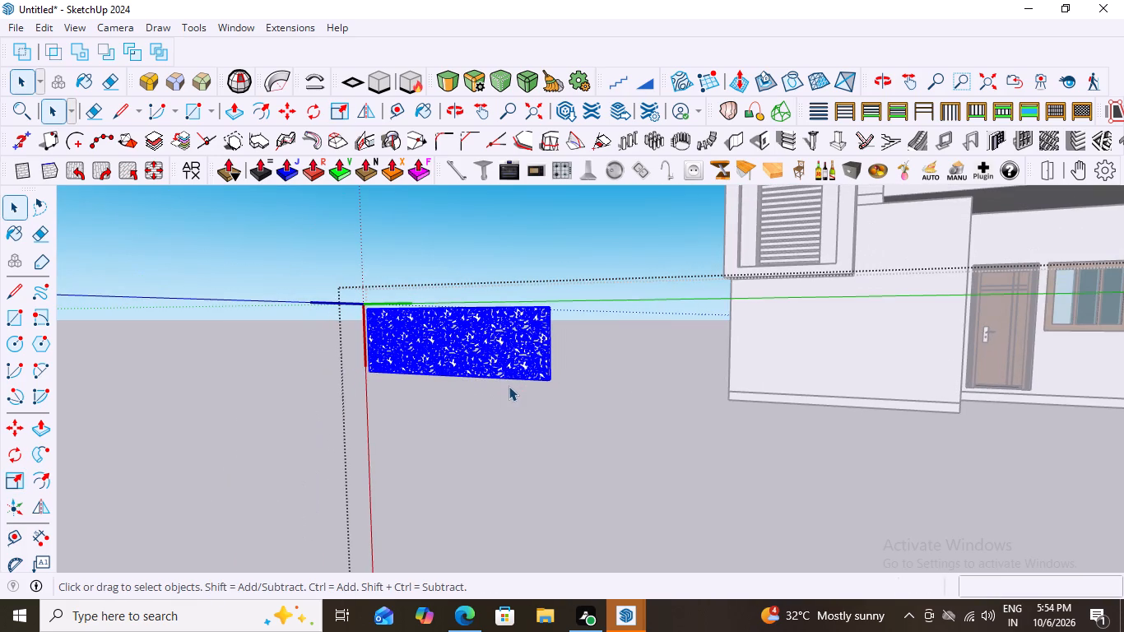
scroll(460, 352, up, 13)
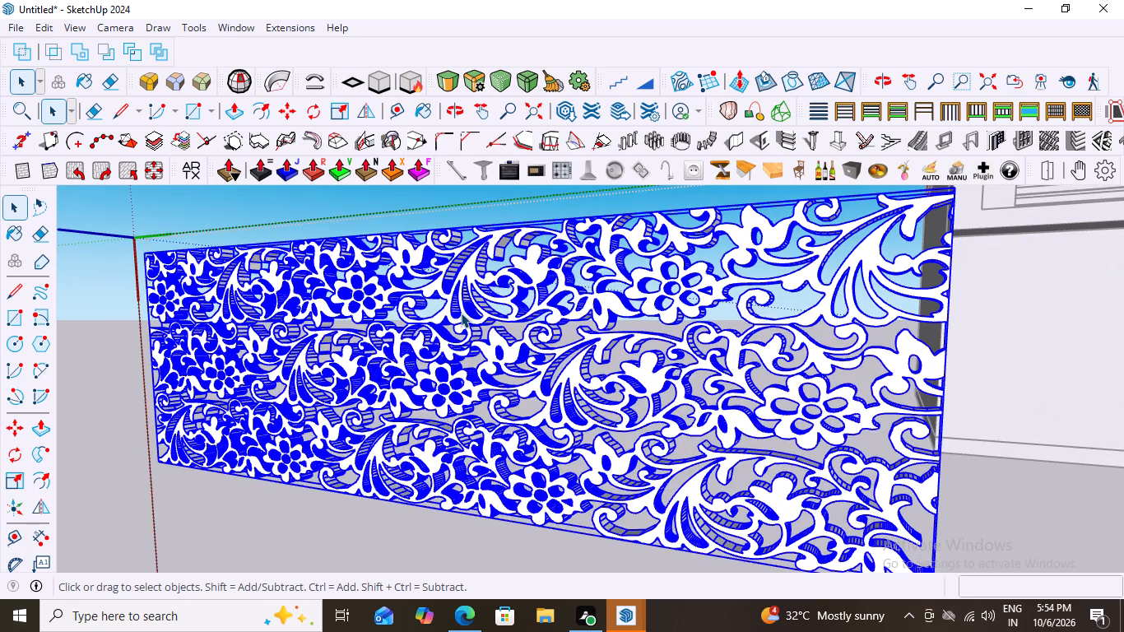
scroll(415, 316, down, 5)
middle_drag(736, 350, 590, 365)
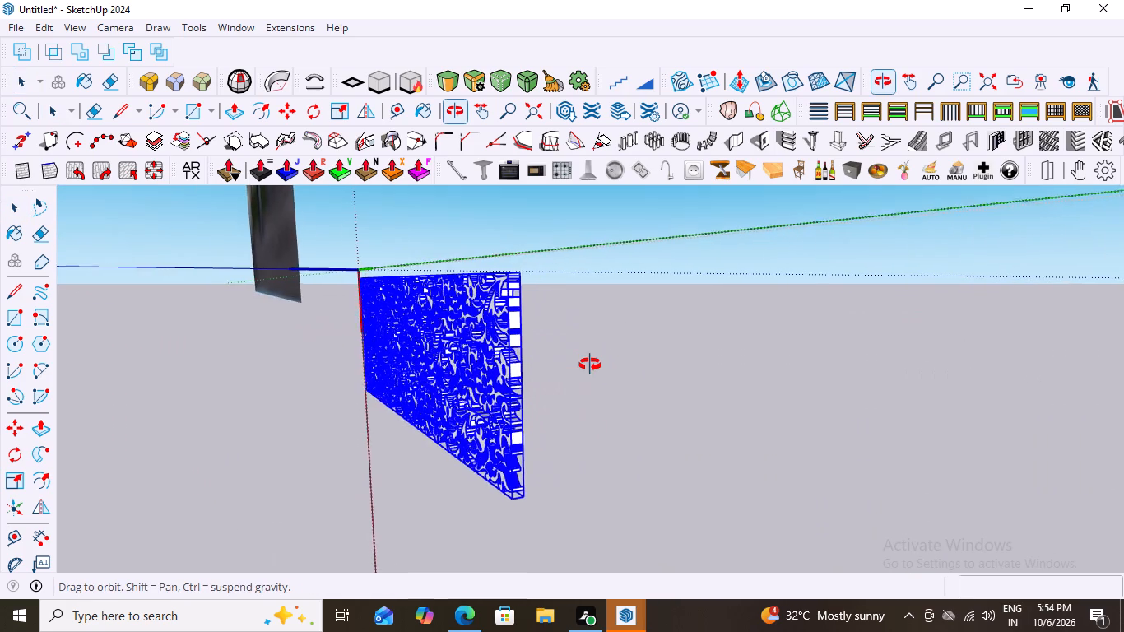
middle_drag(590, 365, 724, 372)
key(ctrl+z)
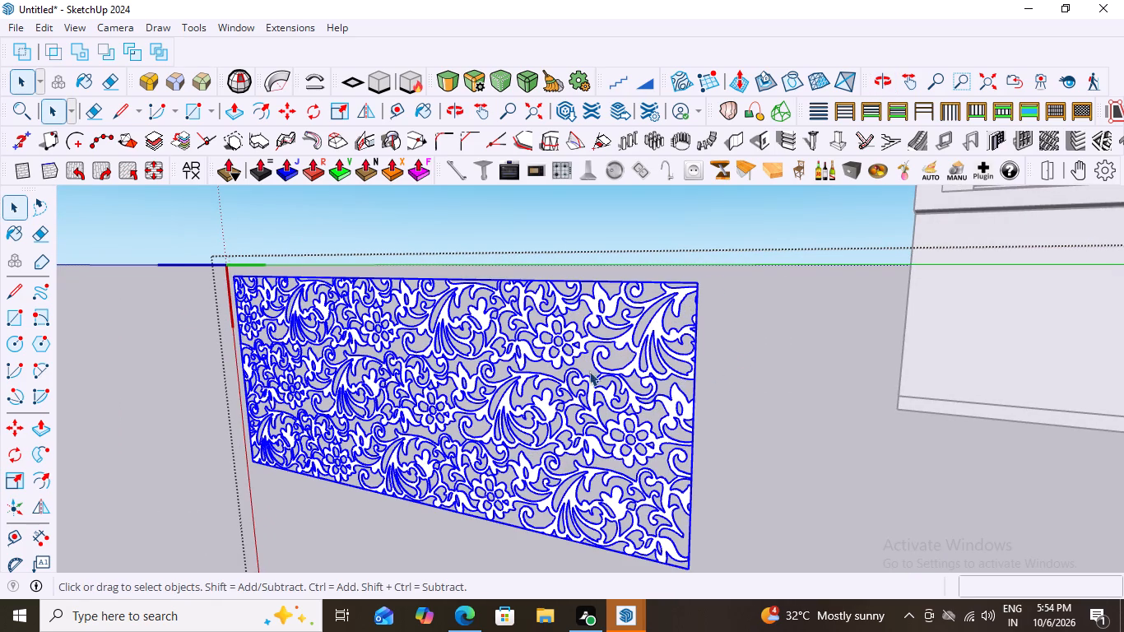
Scale the floral panel uniformly by about 0.76 from its lower outer corner.
scroll(657, 332, down, 3)
scroll(780, 376, down, 3)
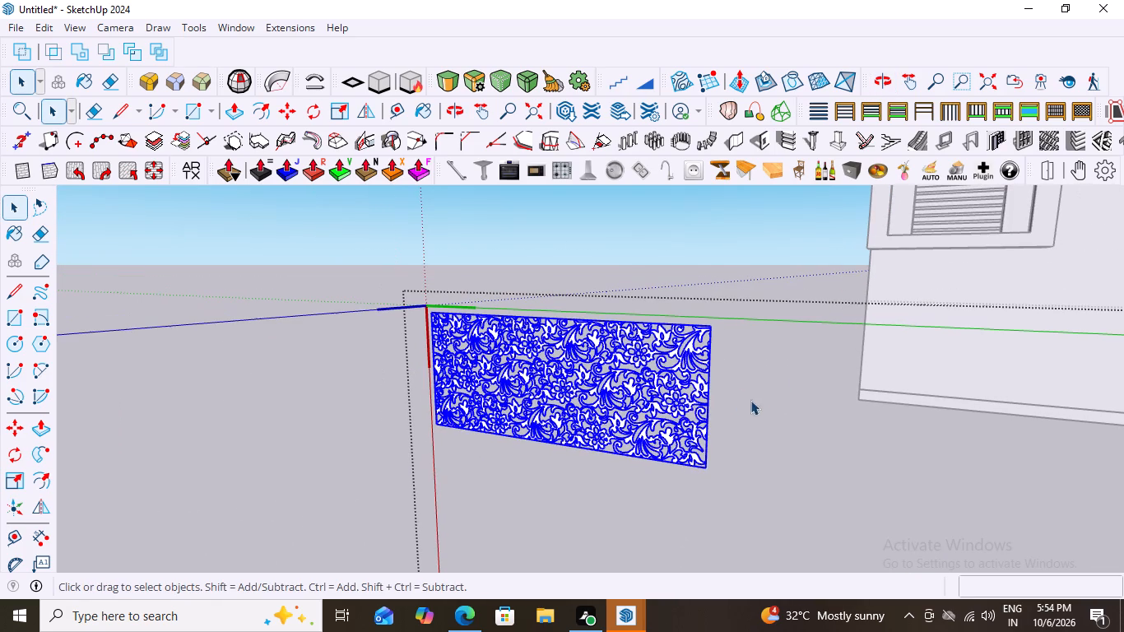
scroll(821, 382, down, 1)
scroll(572, 428, up, 7)
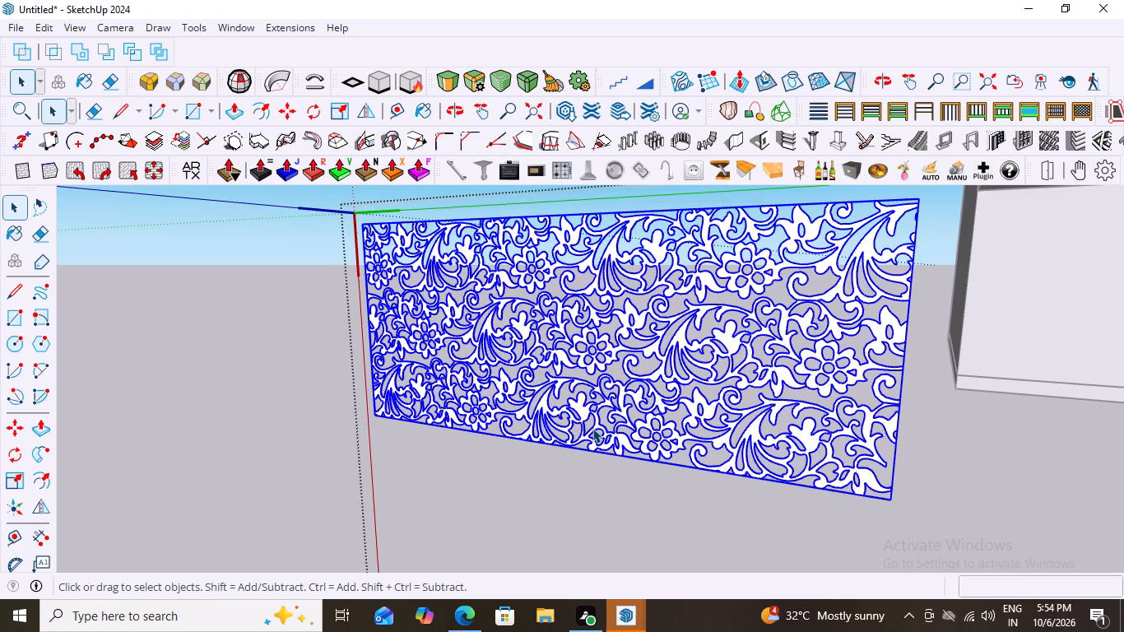
key(s)
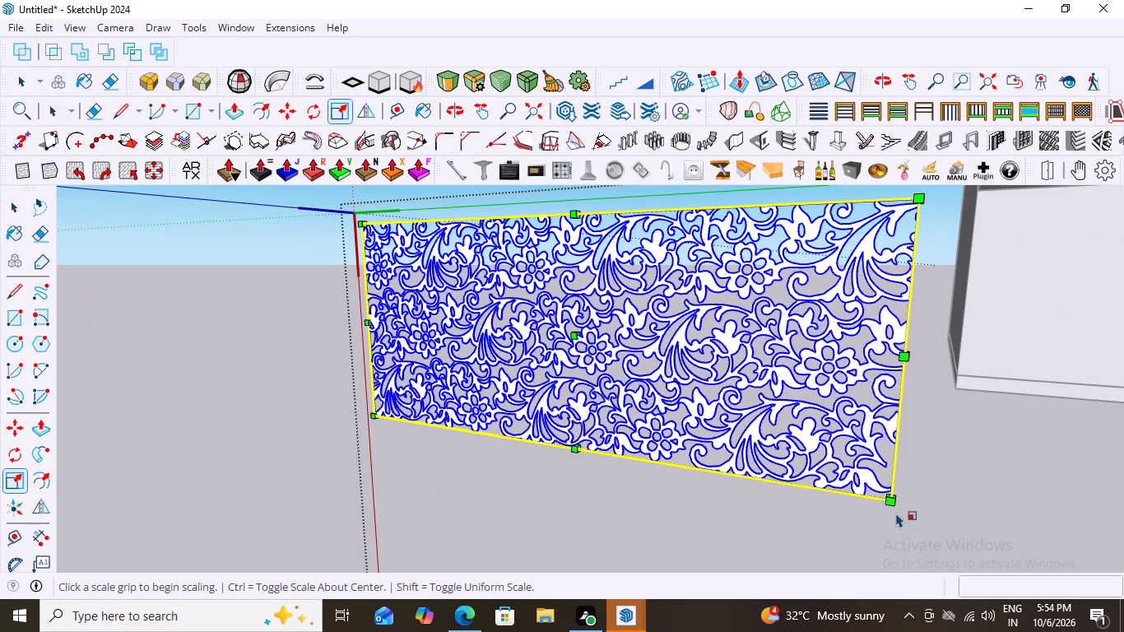
drag(893, 501, 857, 415)
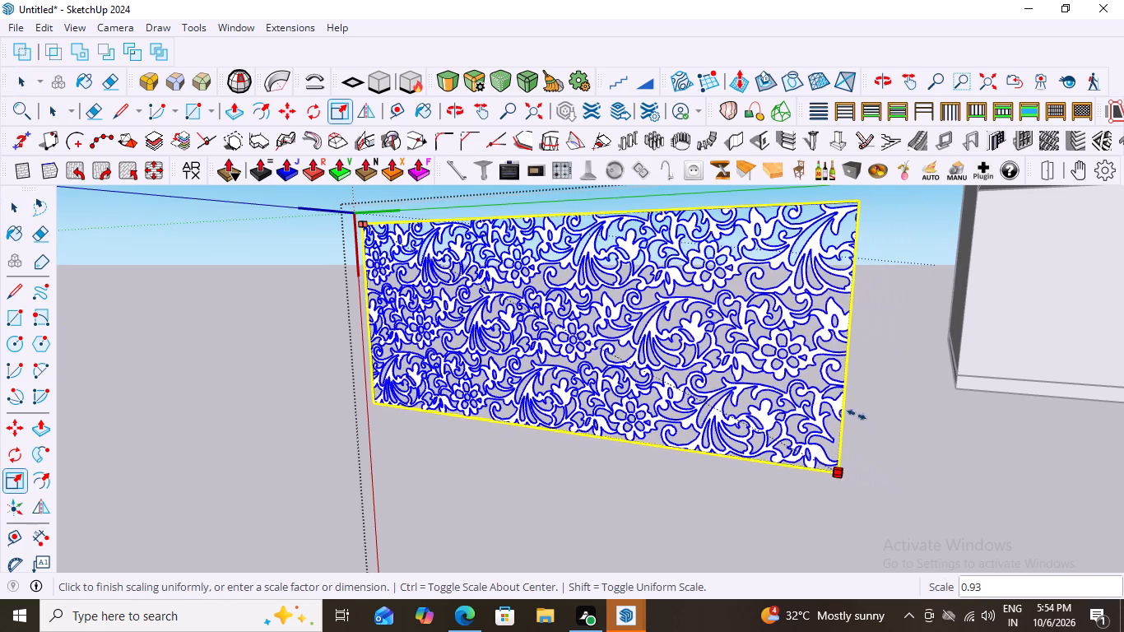
drag(857, 415, 759, 346)
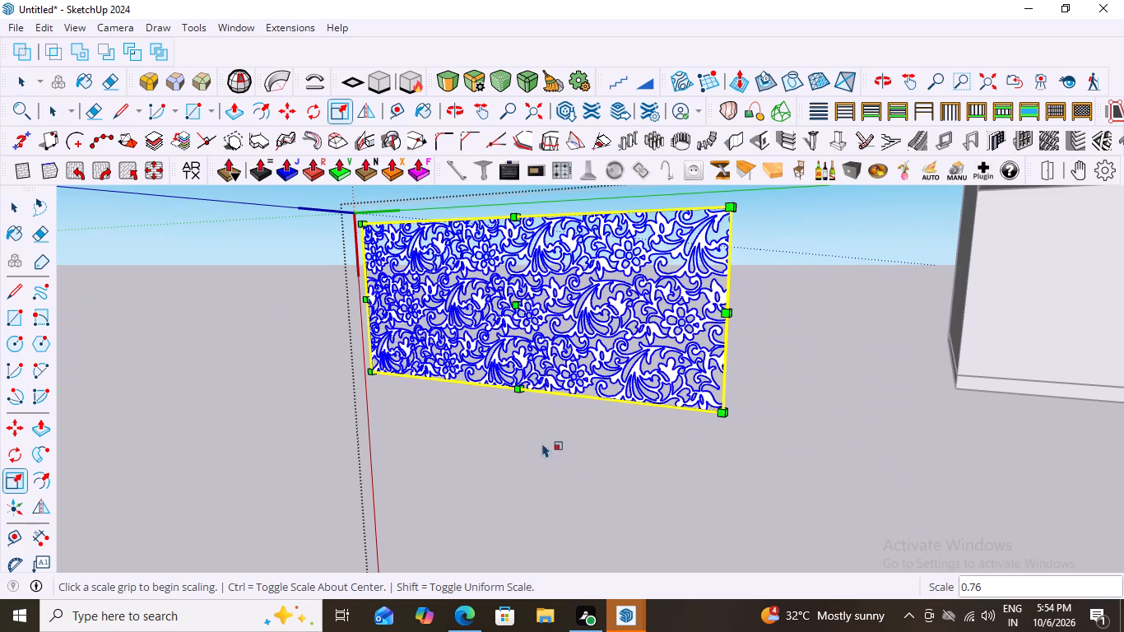
Thicken the floral panel by scaling its green and blue axes by about 1.00, -24.55 from the middle of its lower edge.
scroll(542, 443, down, 2)
middle_drag(567, 452, 732, 448)
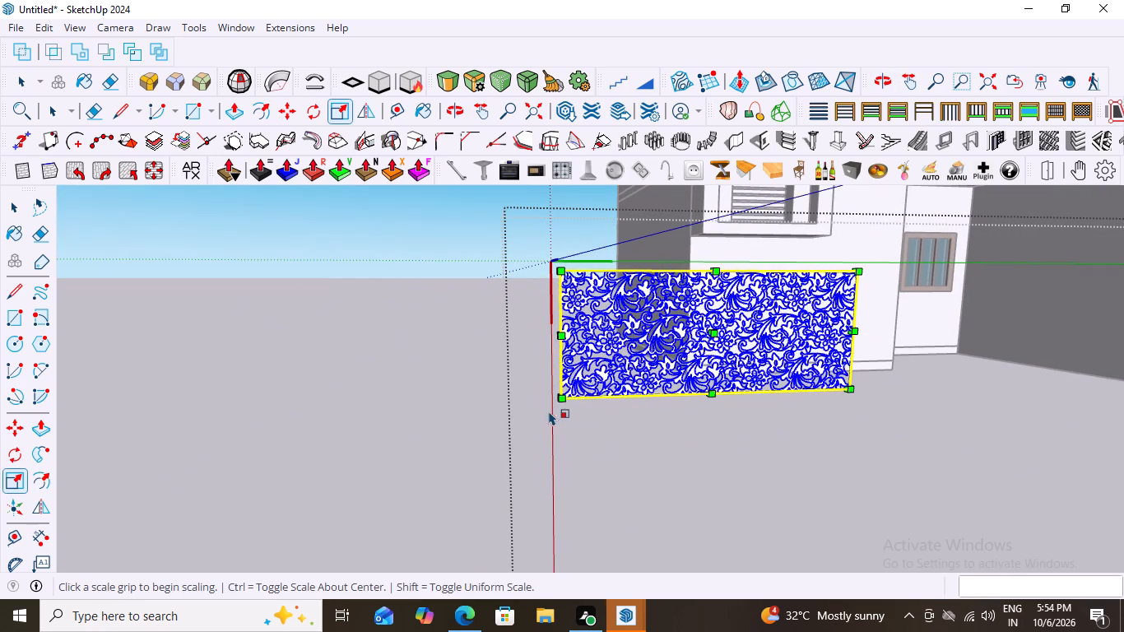
click(710, 389)
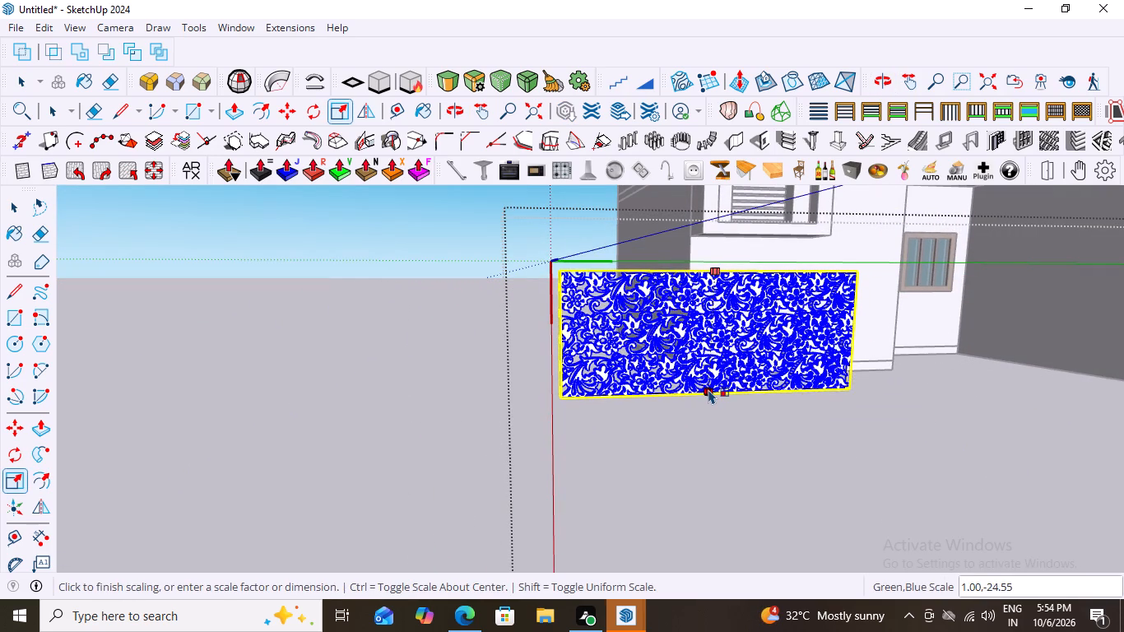
scroll(606, 325, up, 7)
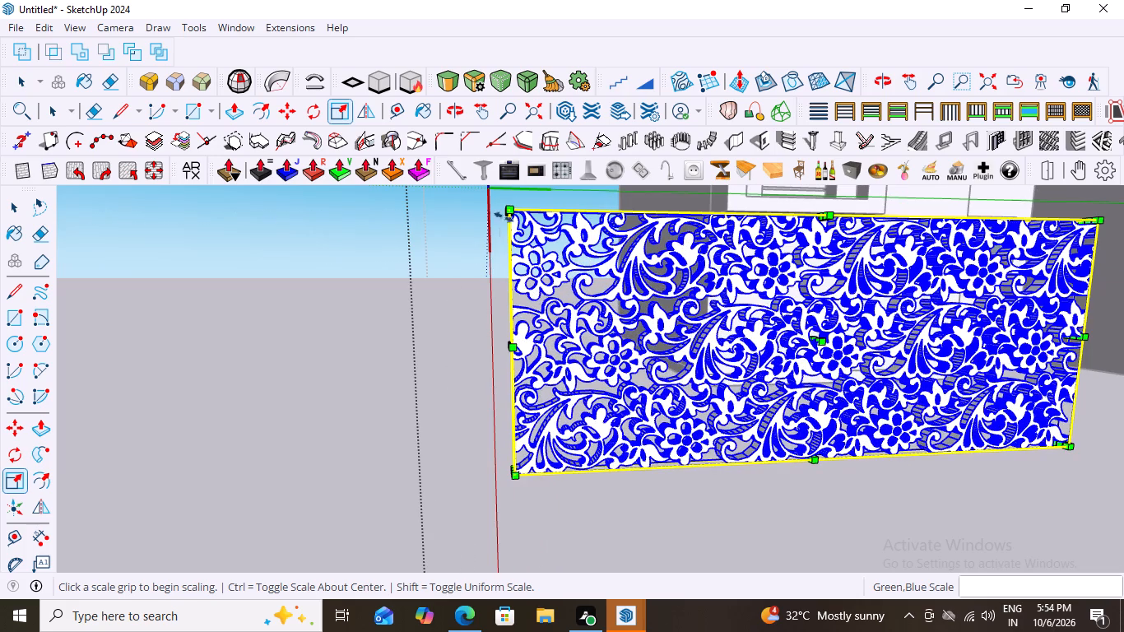
Shrink the thickened floral panel uniformly from its upper corner.
drag(512, 211, 566, 329)
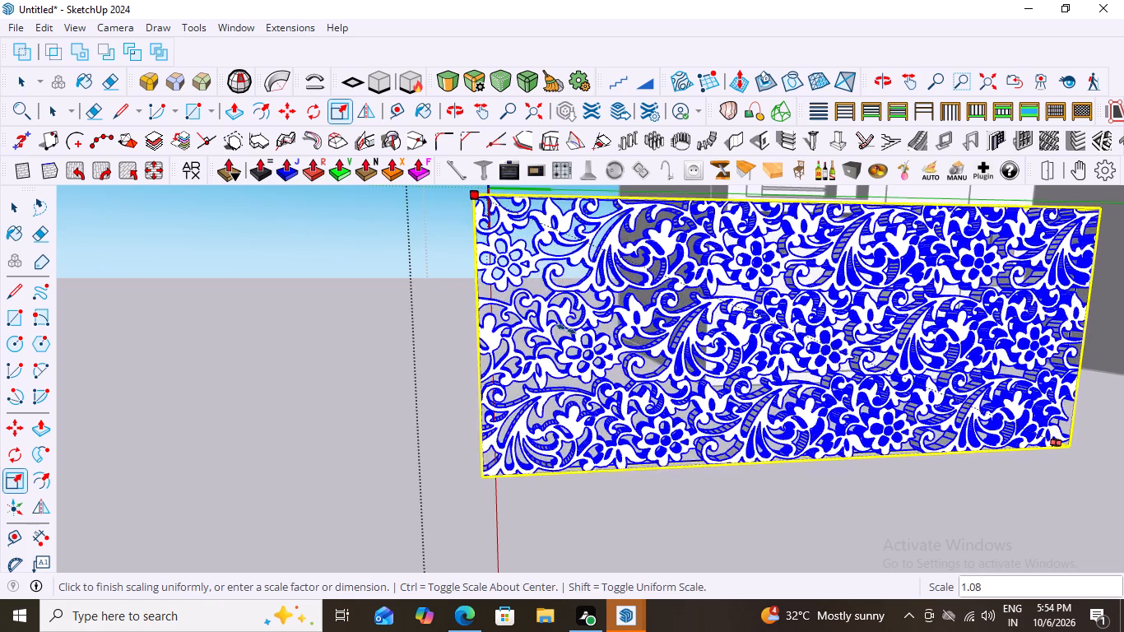
drag(566, 329, 534, 254)
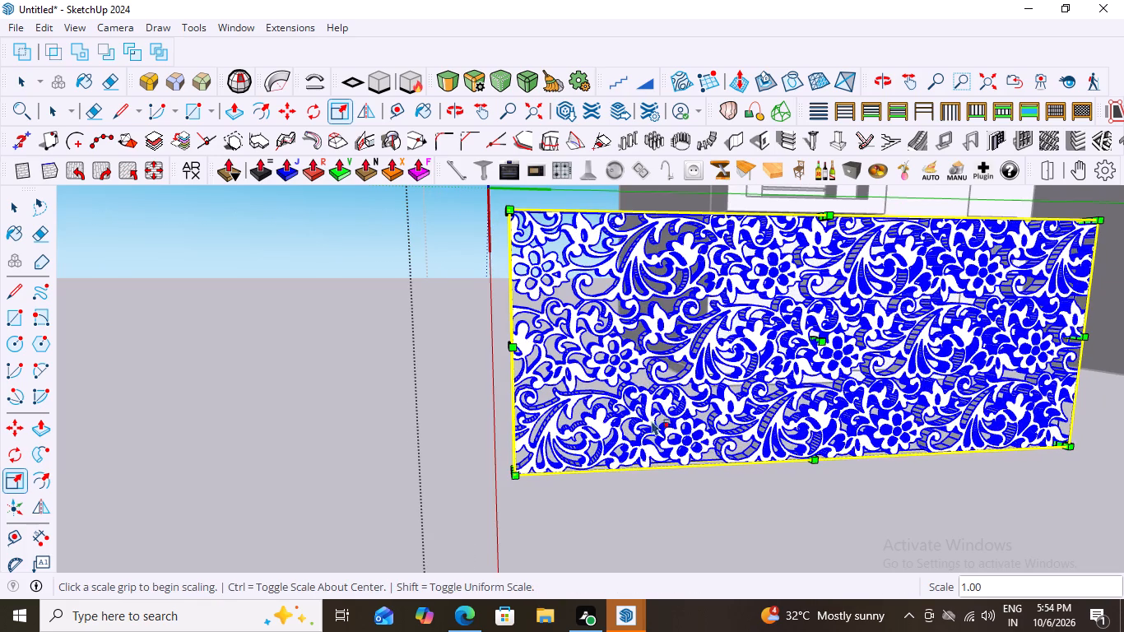
scroll(631, 421, down, 5)
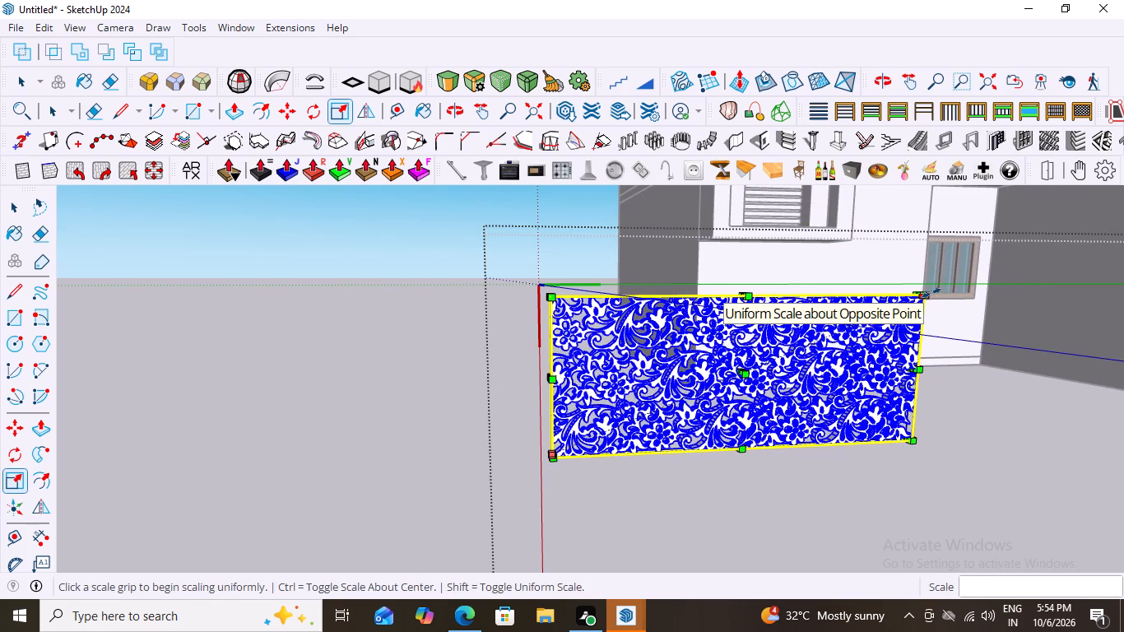
drag(931, 293, 822, 343)
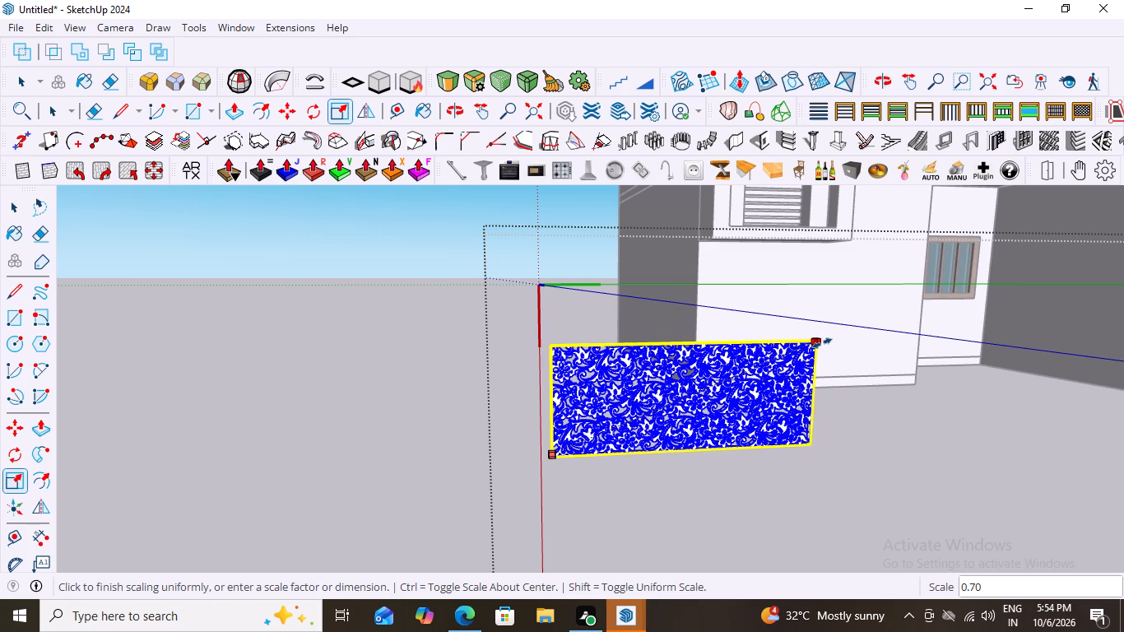
drag(822, 343, 744, 386)
Scale the floral panel along its green and blue axes by about 0.86, 2.23 from the middle of its lower edge.
scroll(646, 459, up, 2)
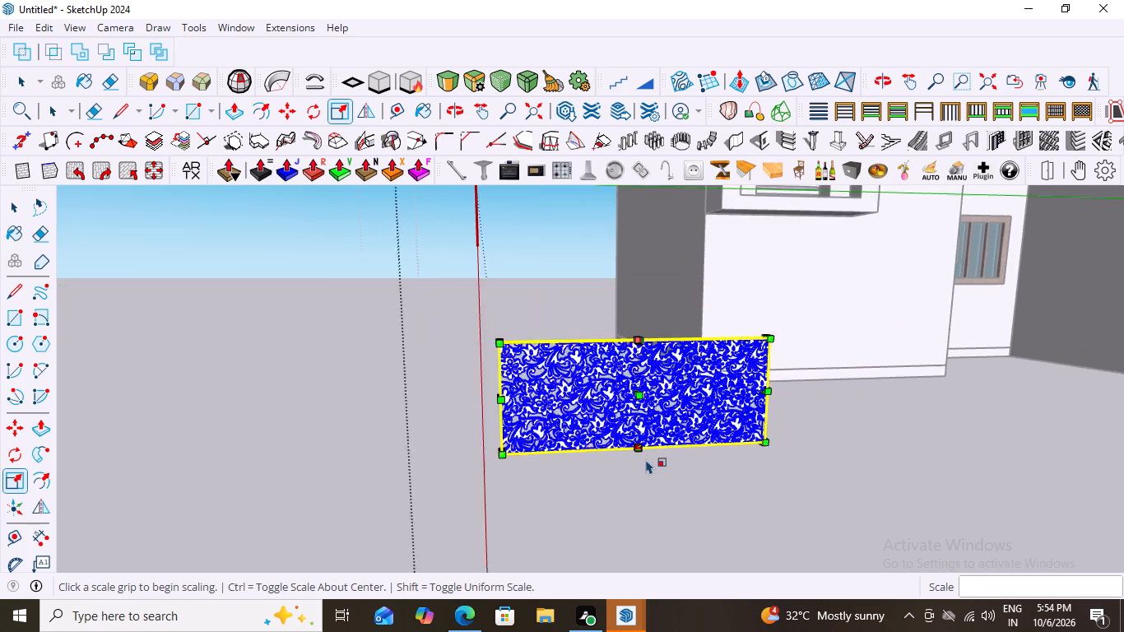
scroll(646, 459, up, 1)
drag(632, 444, 639, 418)
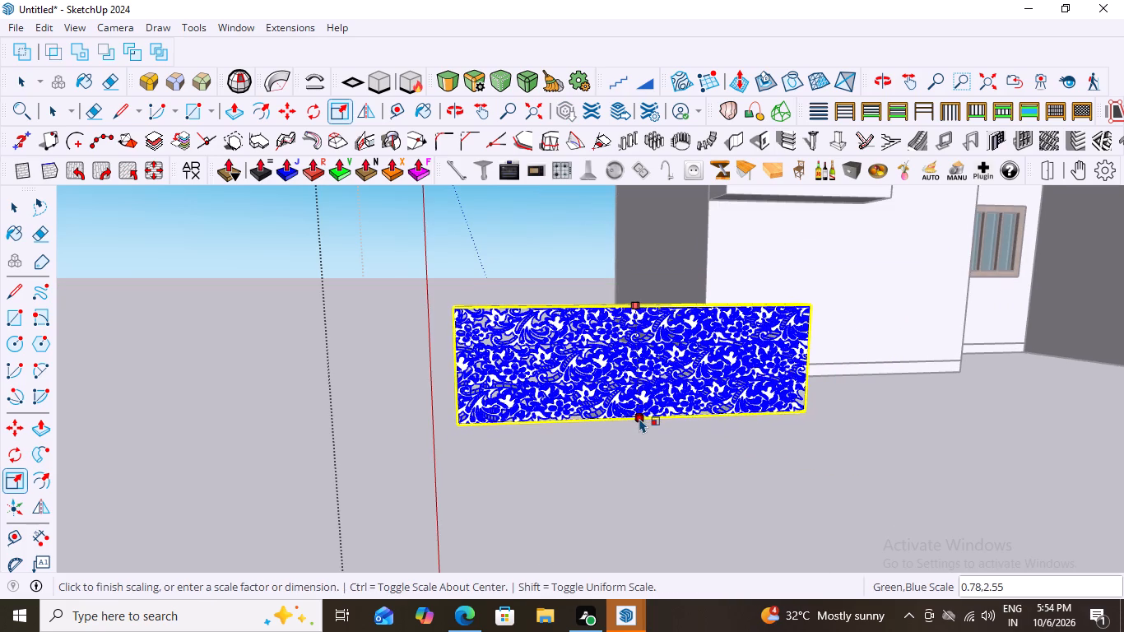
drag(639, 418, 639, 428)
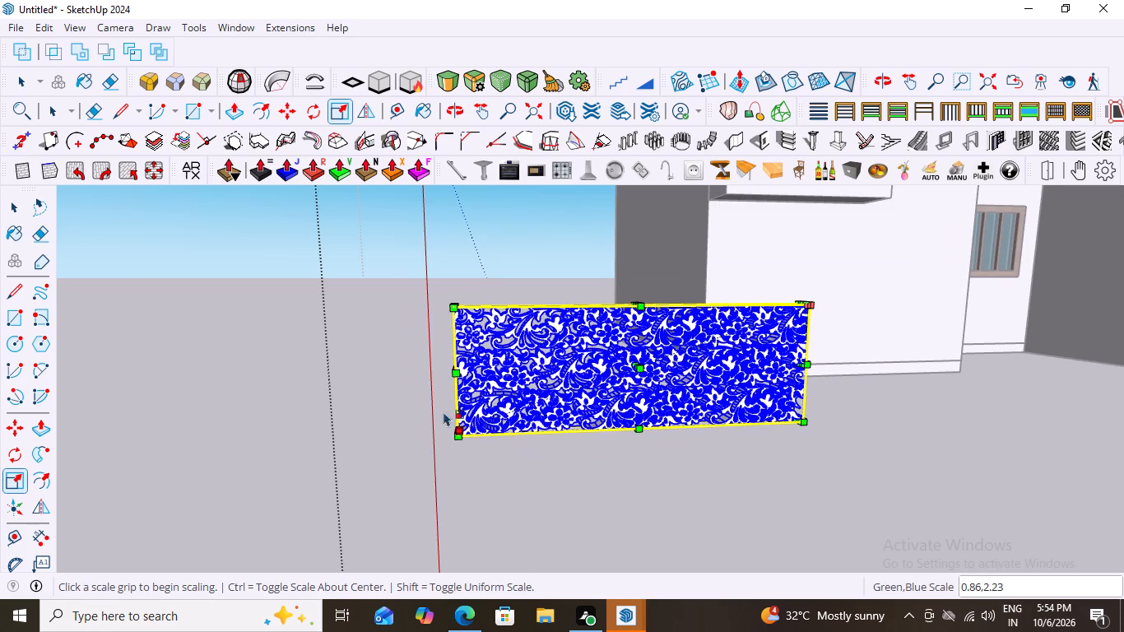
Thin the floral panel by scaling its red and blue axes by about 1.00, -0.12 from the middle of its side edge.
middle_drag(609, 423, 670, 427)
scroll(689, 432, down, 2)
middle_drag(547, 403, 702, 421)
scroll(562, 413, up, 9)
scroll(521, 407, down, 2)
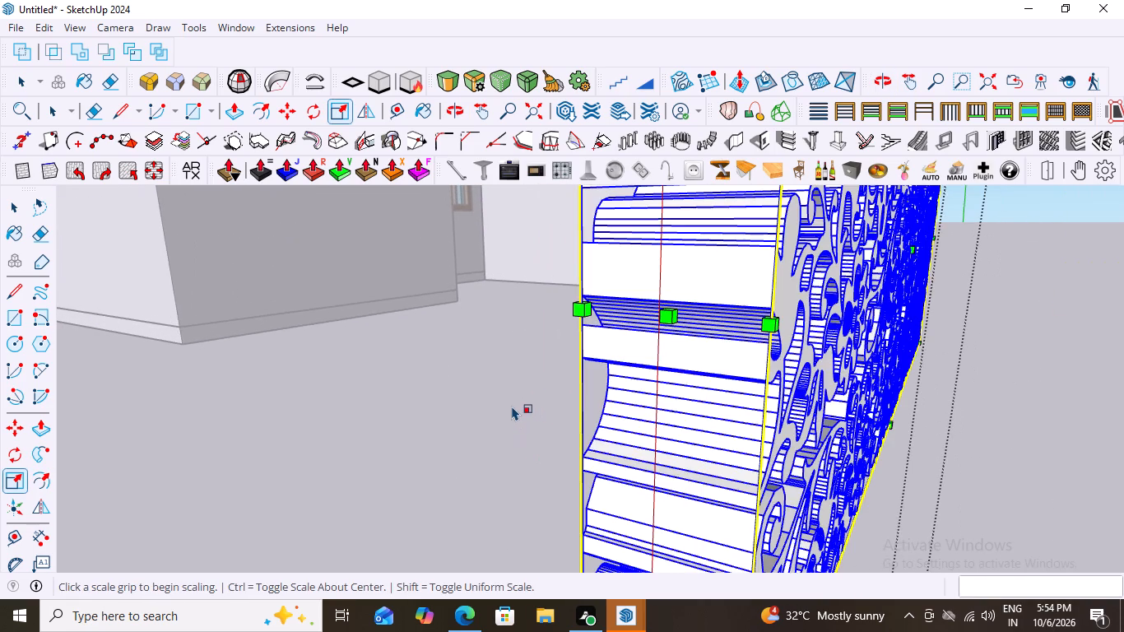
scroll(512, 406, down, 2)
scroll(555, 416, up, 2)
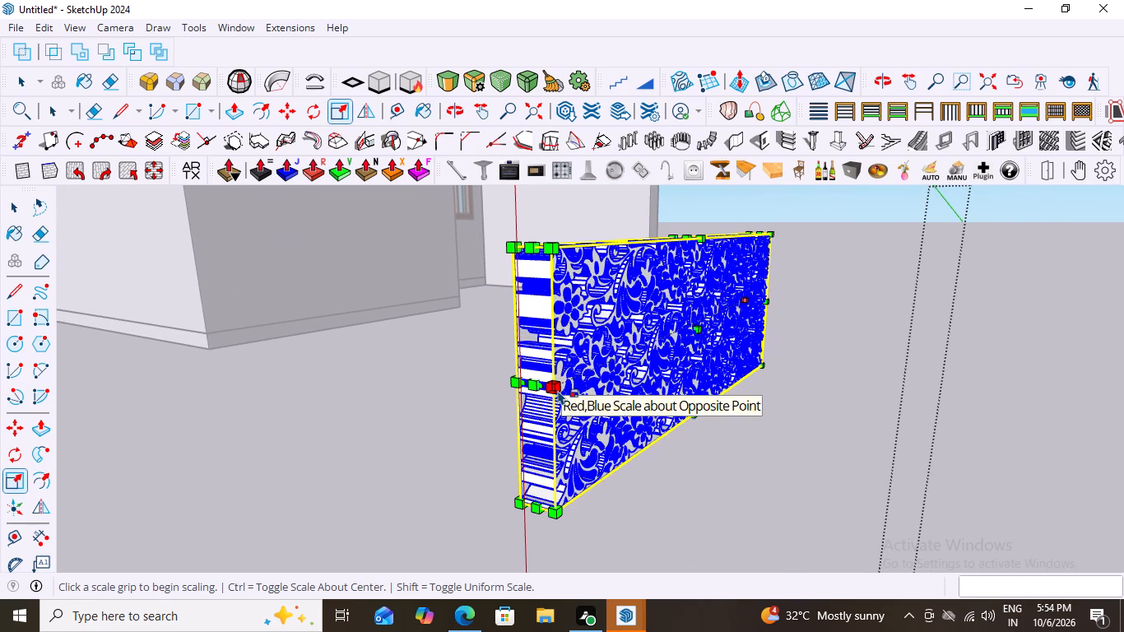
drag(558, 390, 529, 382)
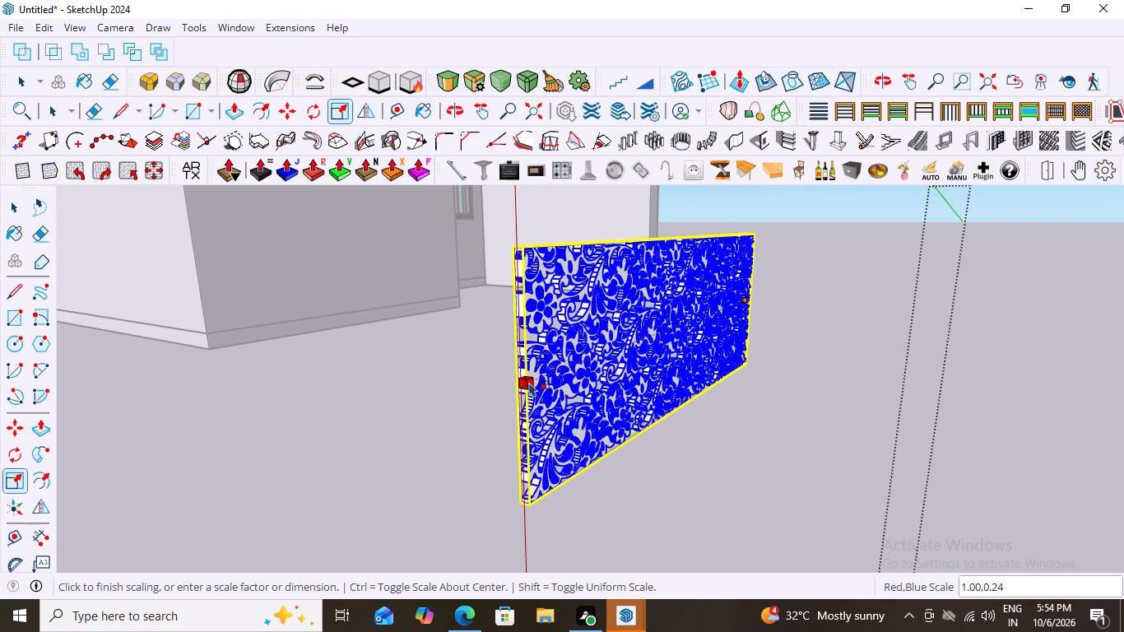
drag(529, 382, 532, 377)
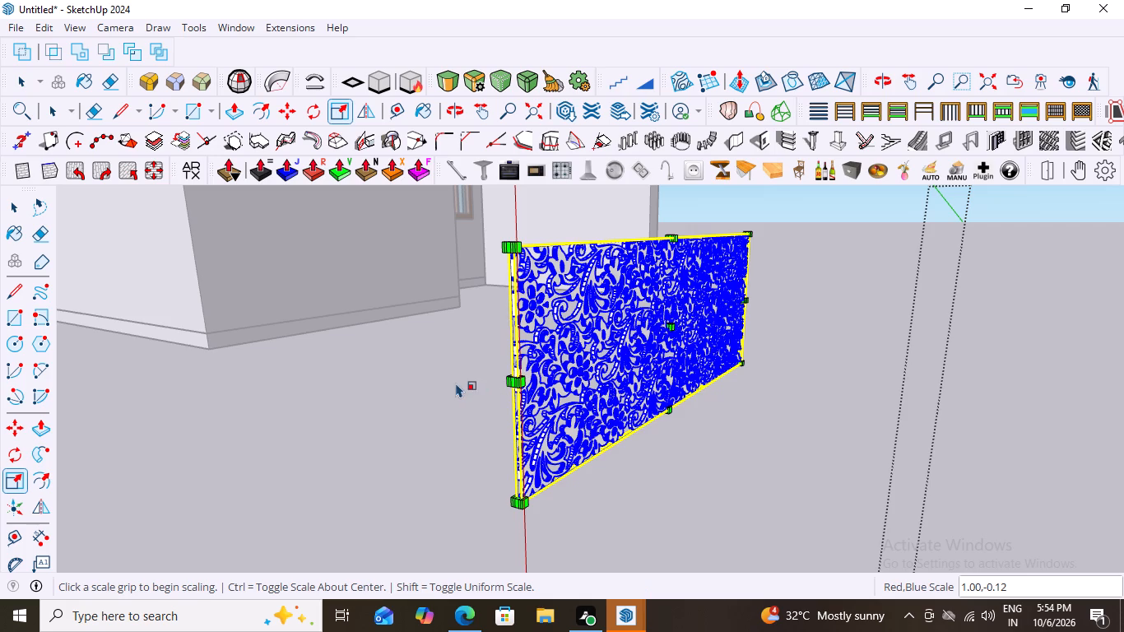
Adjust the floral panel's thickness slightly with the Scale tool from the middle of its end edge, then deselect it.
scroll(498, 325, up, 4)
scroll(489, 327, down, 7)
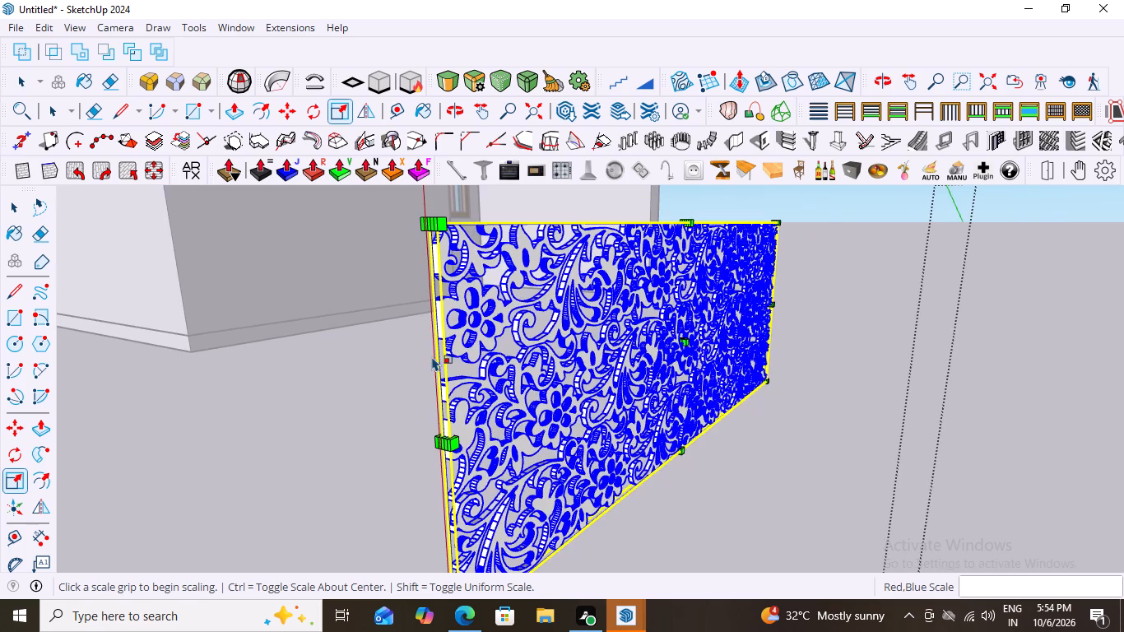
middle_drag(537, 408, 725, 423)
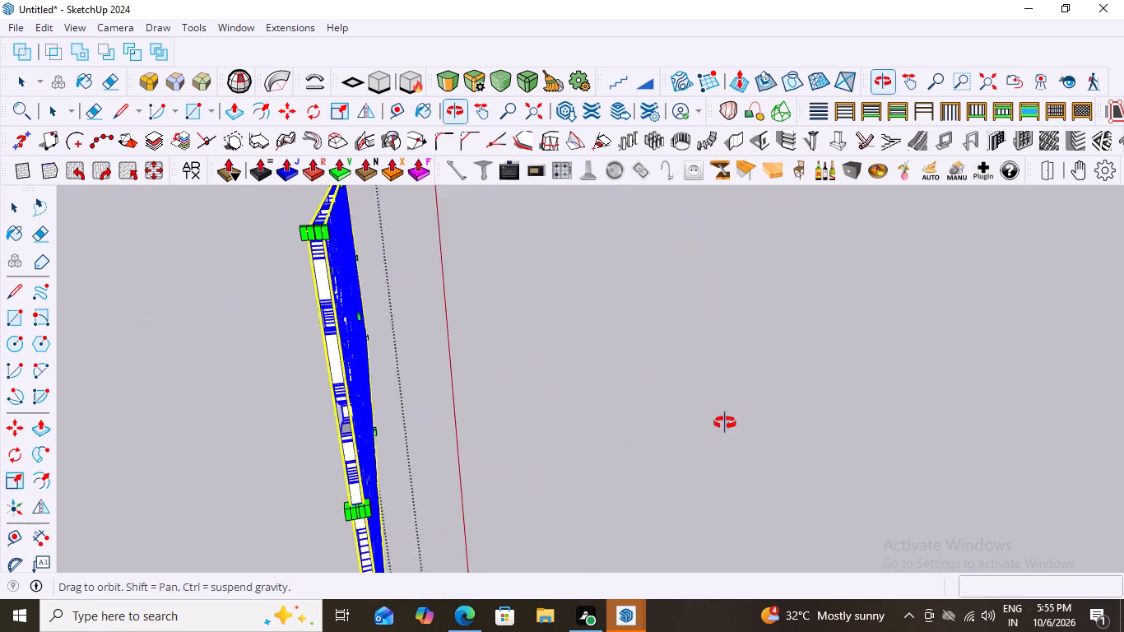
middle_drag(725, 423, 709, 402)
scroll(567, 439, up, 2)
scroll(597, 430, down, 3)
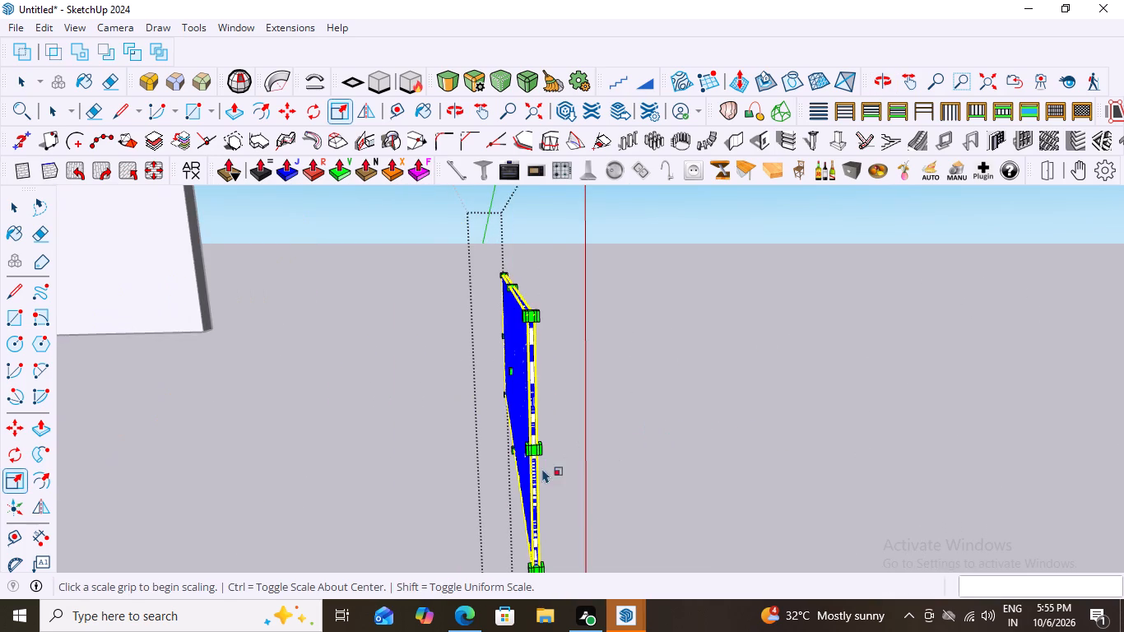
scroll(527, 470, up, 14)
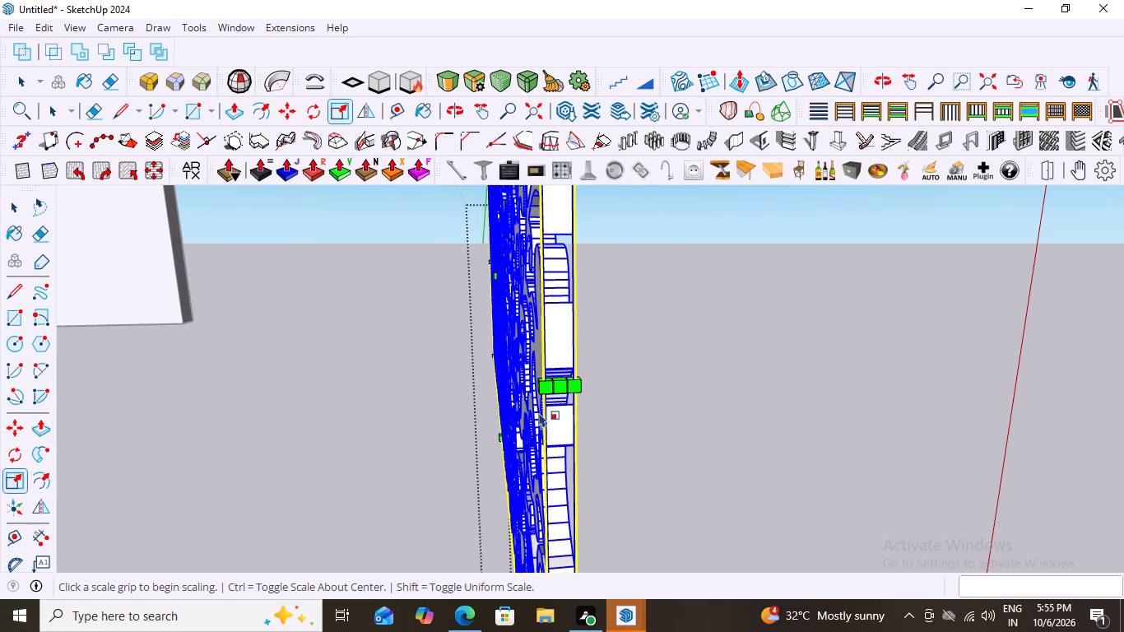
drag(548, 388, 557, 391)
scroll(679, 409, down, 2)
middle_drag(757, 415, 522, 397)
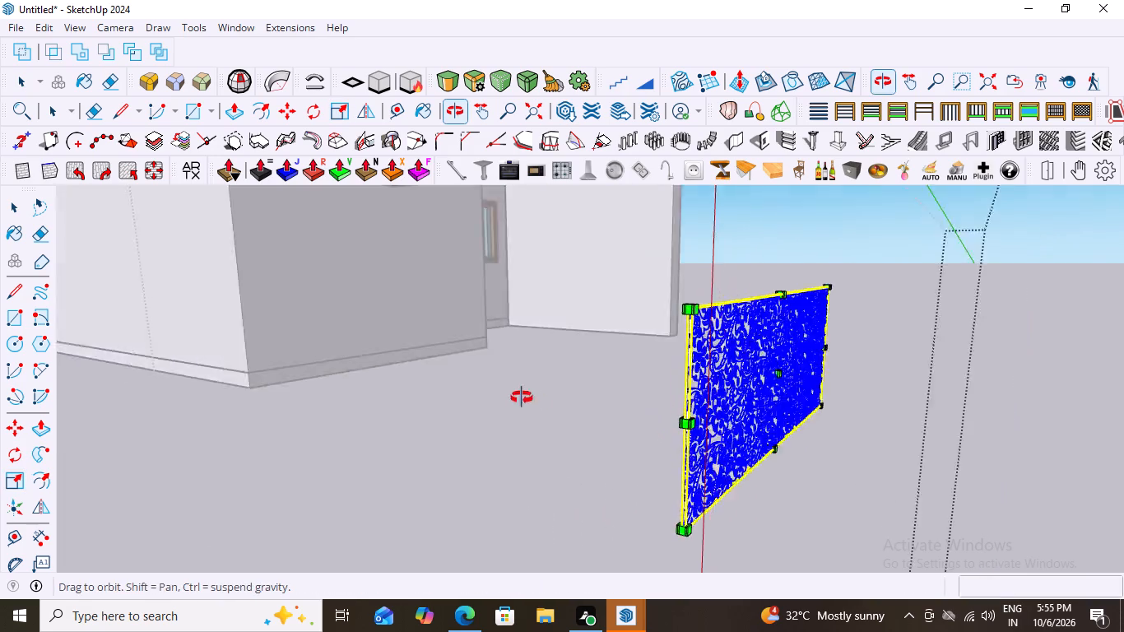
middle_drag(522, 397, 482, 382)
scroll(482, 380, down, 1)
scroll(415, 342, down, 8)
click(625, 385)
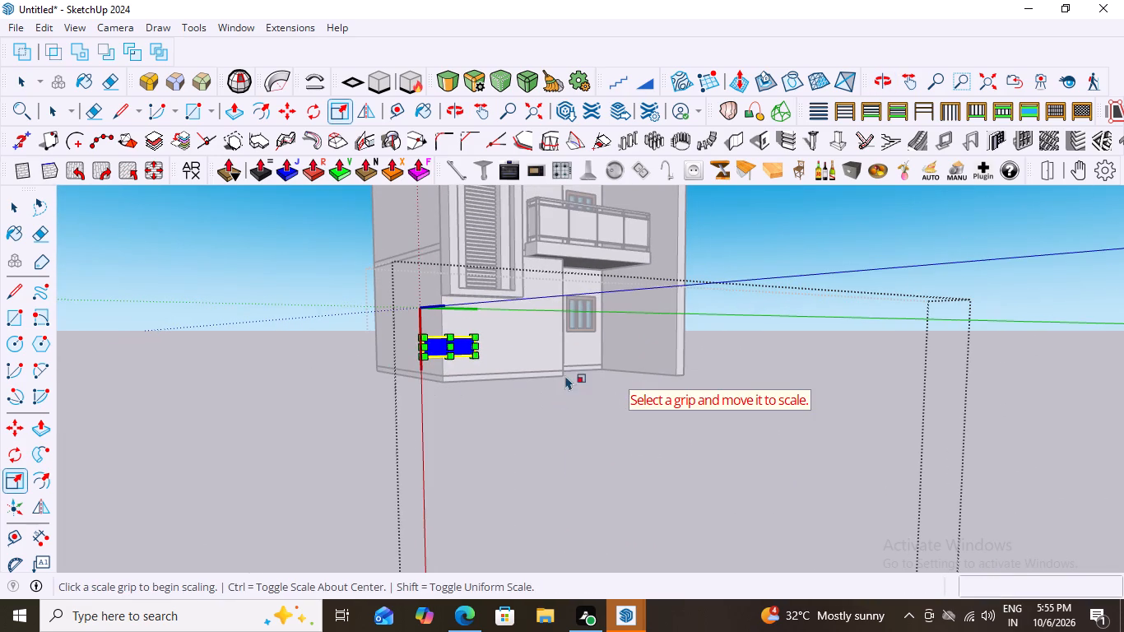
key(space)
click(543, 361)
Move the floral panel by its lower corner about 31' 10" onto the roof slab's front edge above the upper-floor door and window.
scroll(505, 345, up, 4)
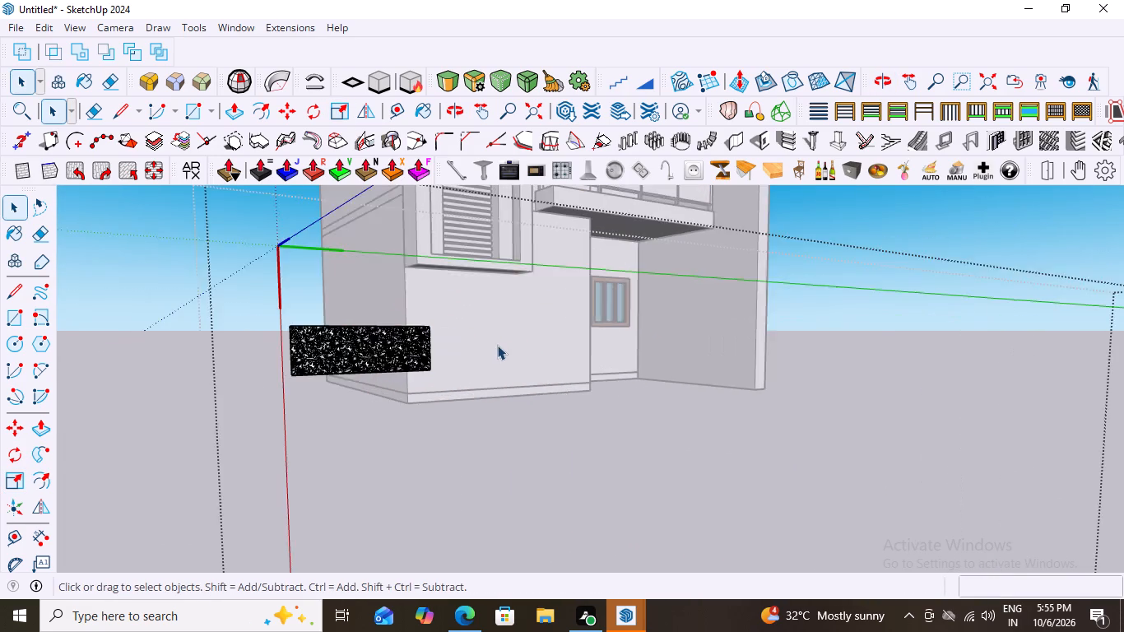
scroll(497, 345, up, 4)
scroll(579, 344, down, 3)
scroll(411, 346, up, 6)
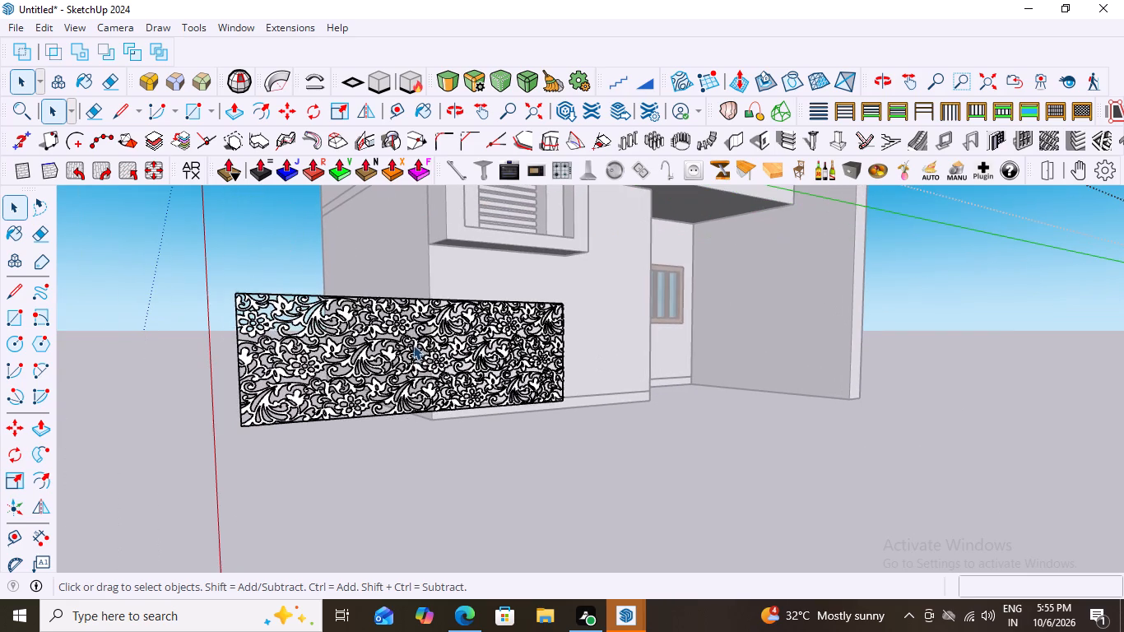
click(414, 345)
key(m)
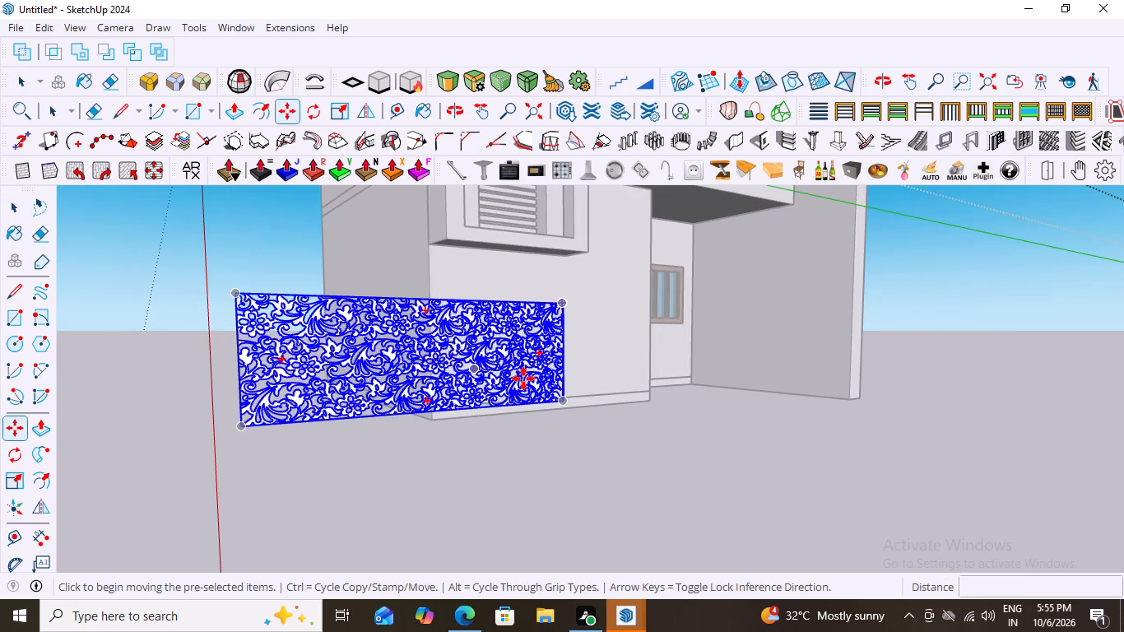
click(241, 426)
scroll(340, 408, down, 14)
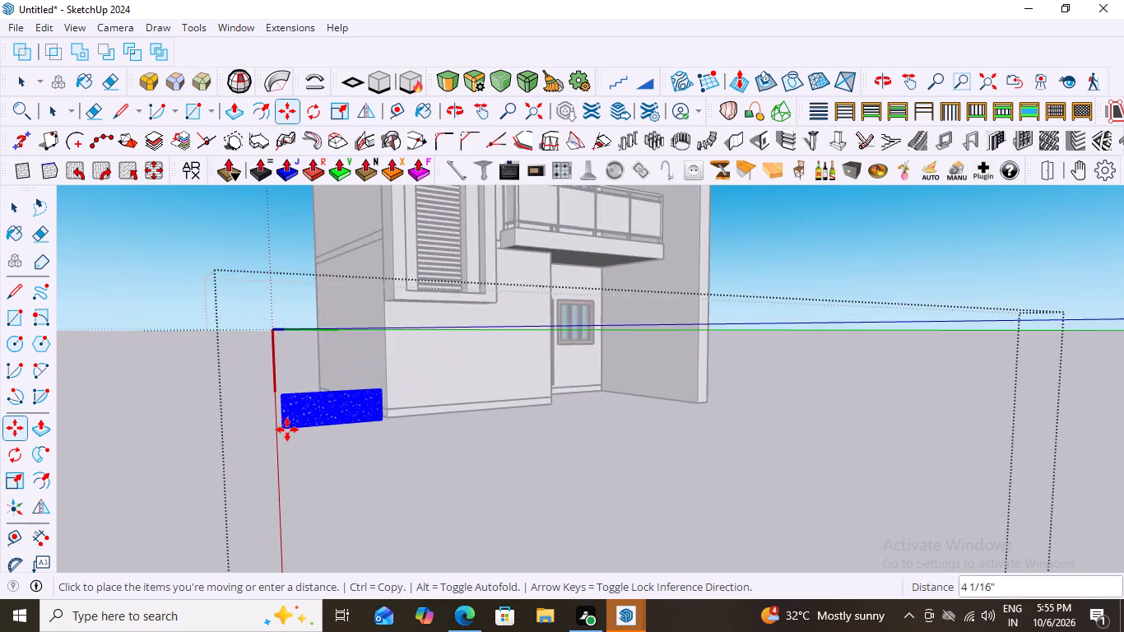
scroll(287, 430, down, 9)
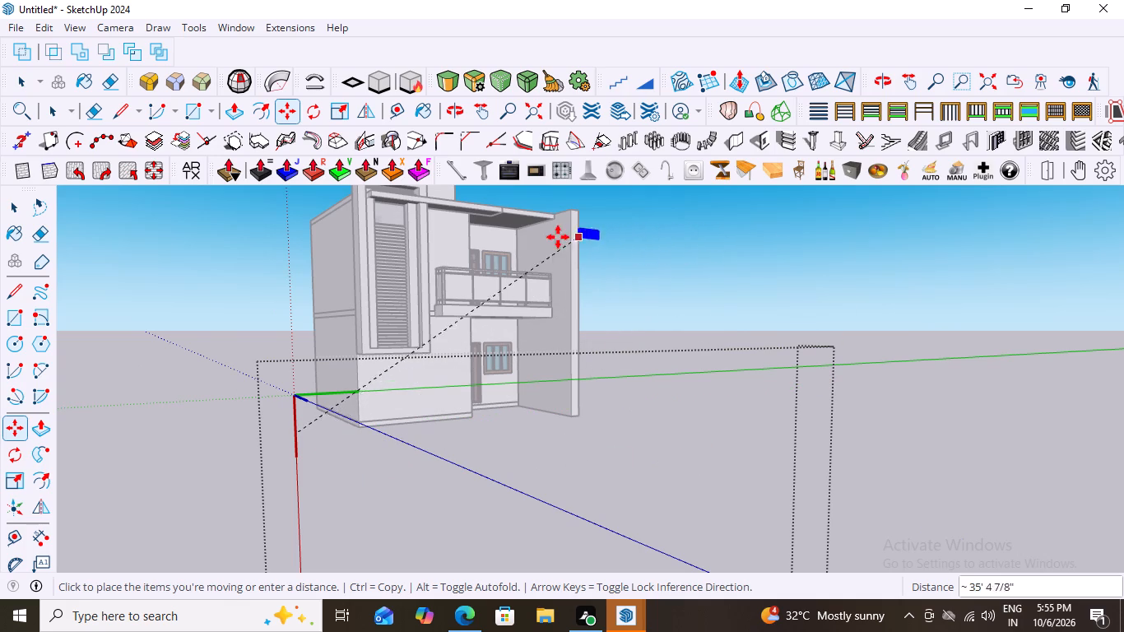
scroll(555, 236, up, 3)
scroll(738, 329, down, 3)
scroll(564, 444, down, 3)
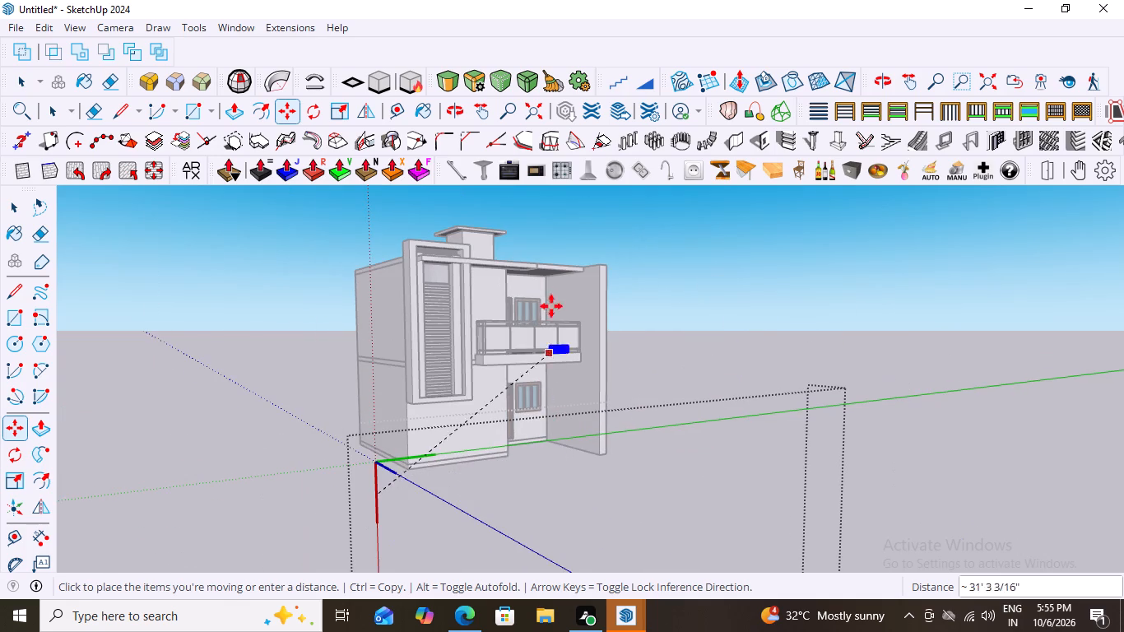
scroll(522, 250, up, 6)
middle_drag(521, 253, 469, 328)
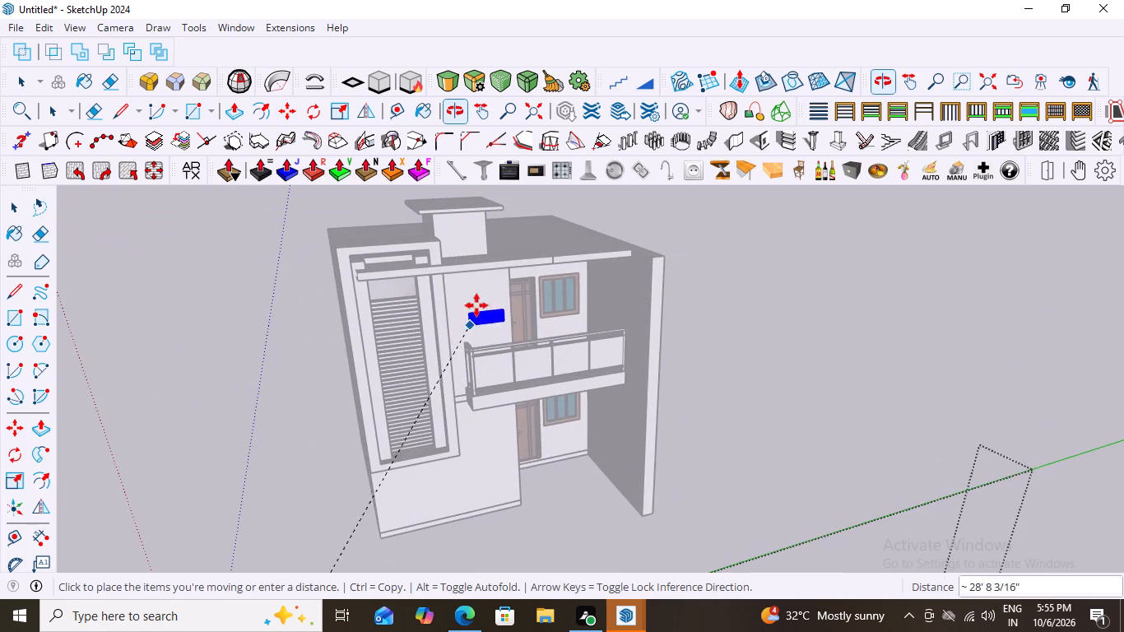
scroll(511, 235, up, 4)
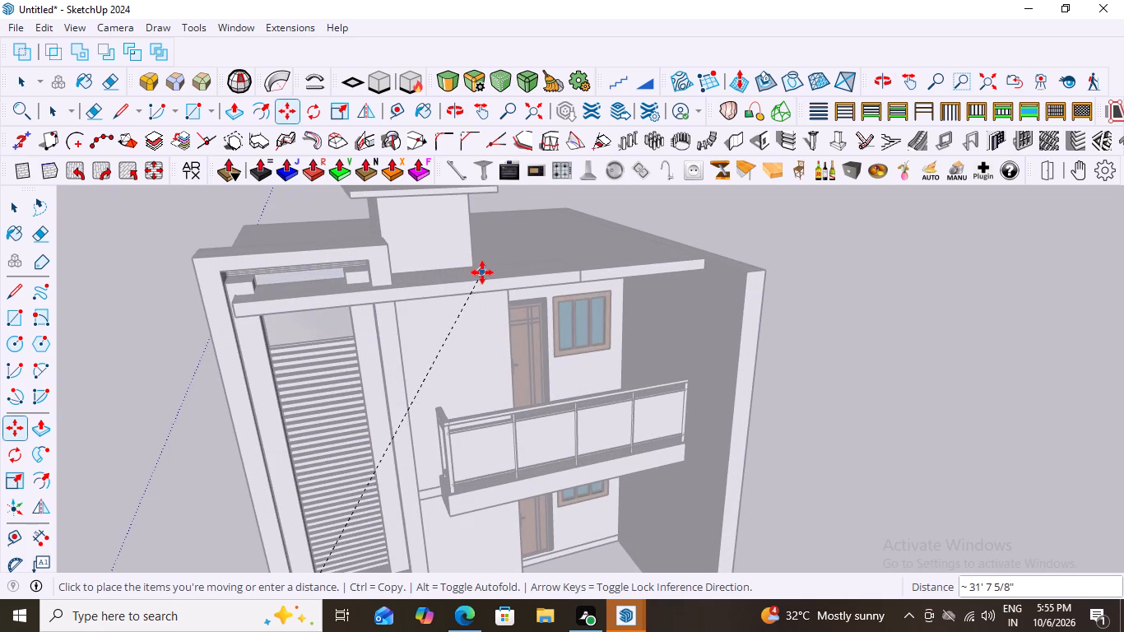
scroll(485, 274, down, 4)
scroll(497, 378, down, 5)
scroll(505, 286, up, 2)
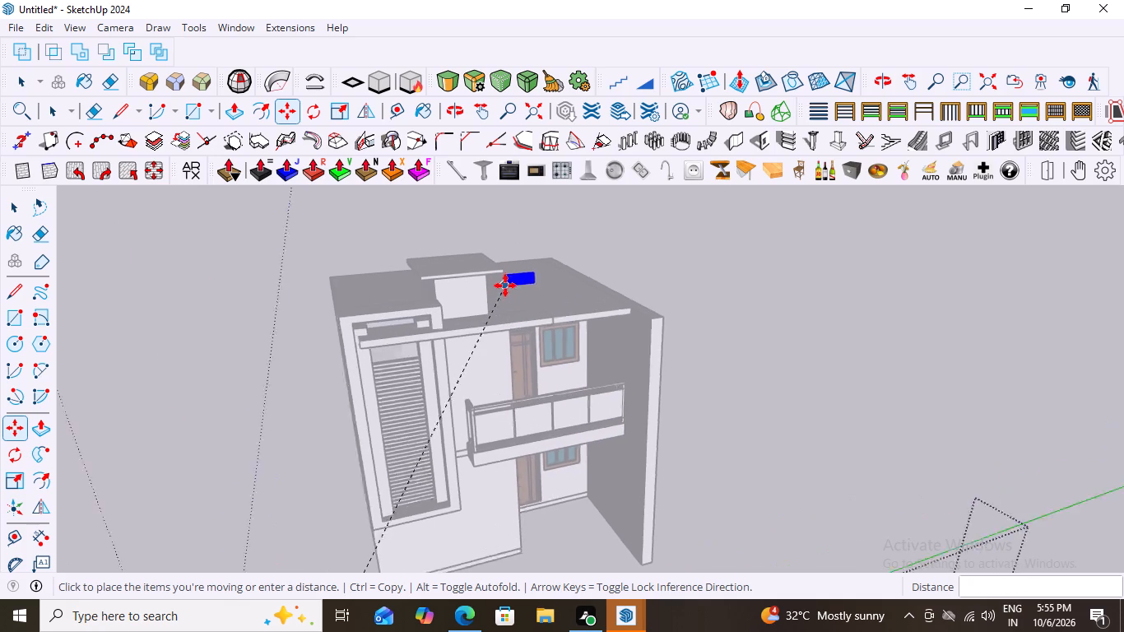
scroll(505, 286, up, 5)
scroll(507, 332, down, 4)
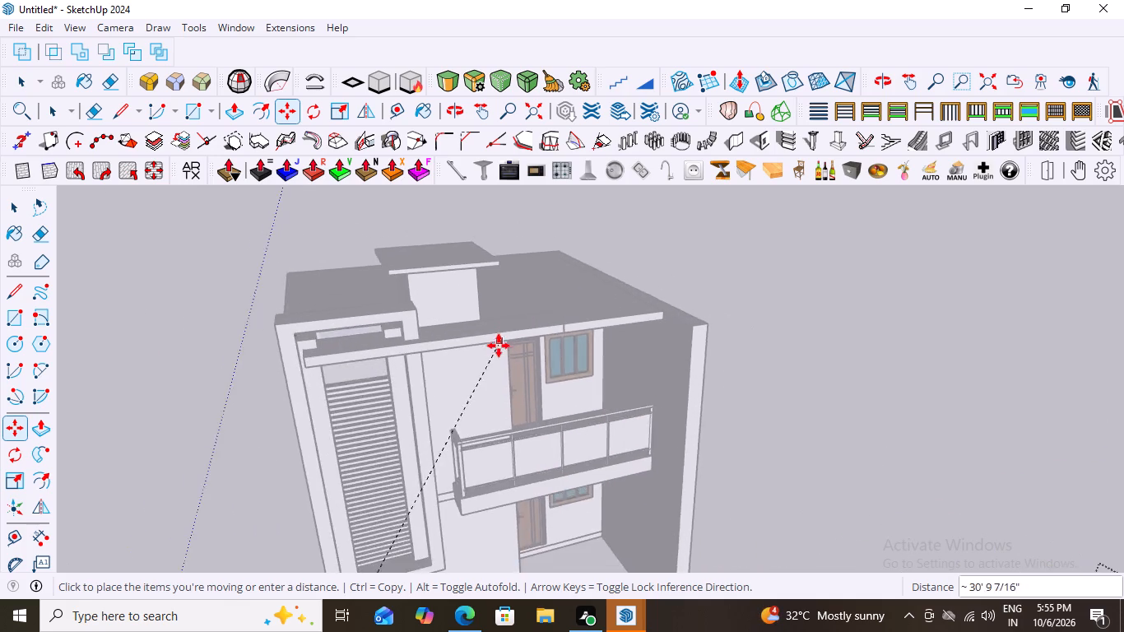
scroll(499, 346, down, 8)
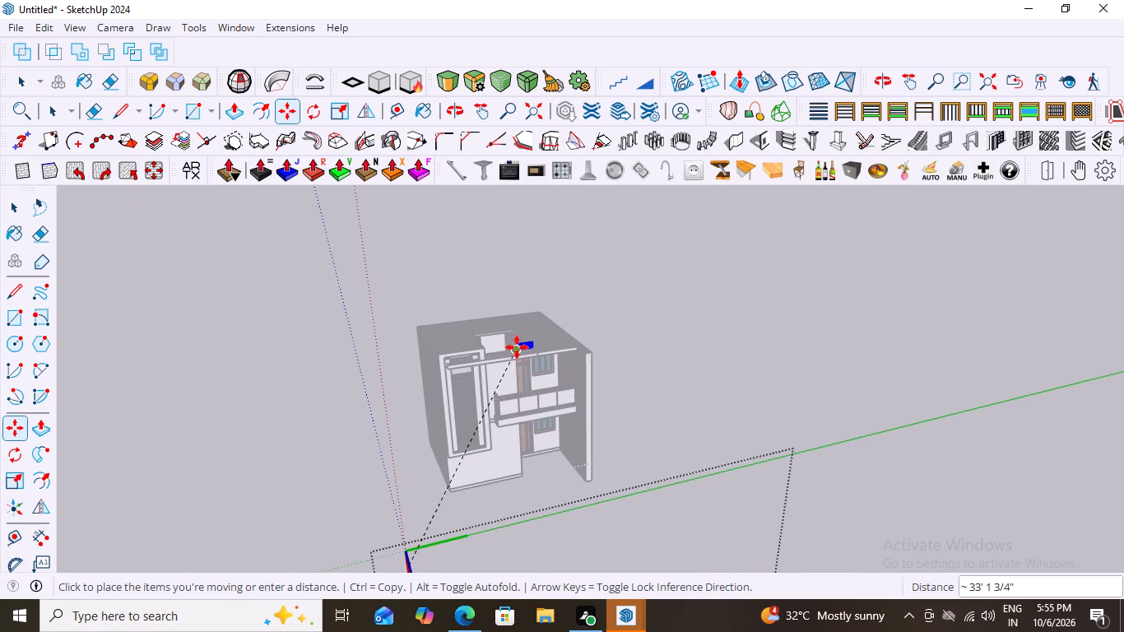
scroll(518, 348, up, 4)
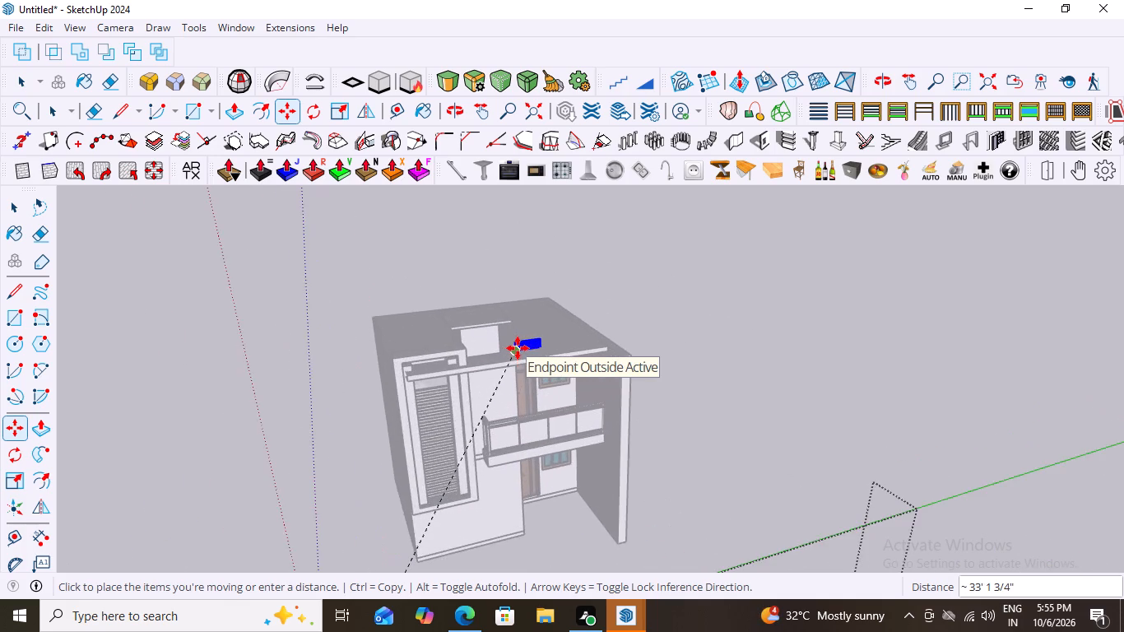
scroll(518, 348, up, 3)
scroll(515, 345, down, 7)
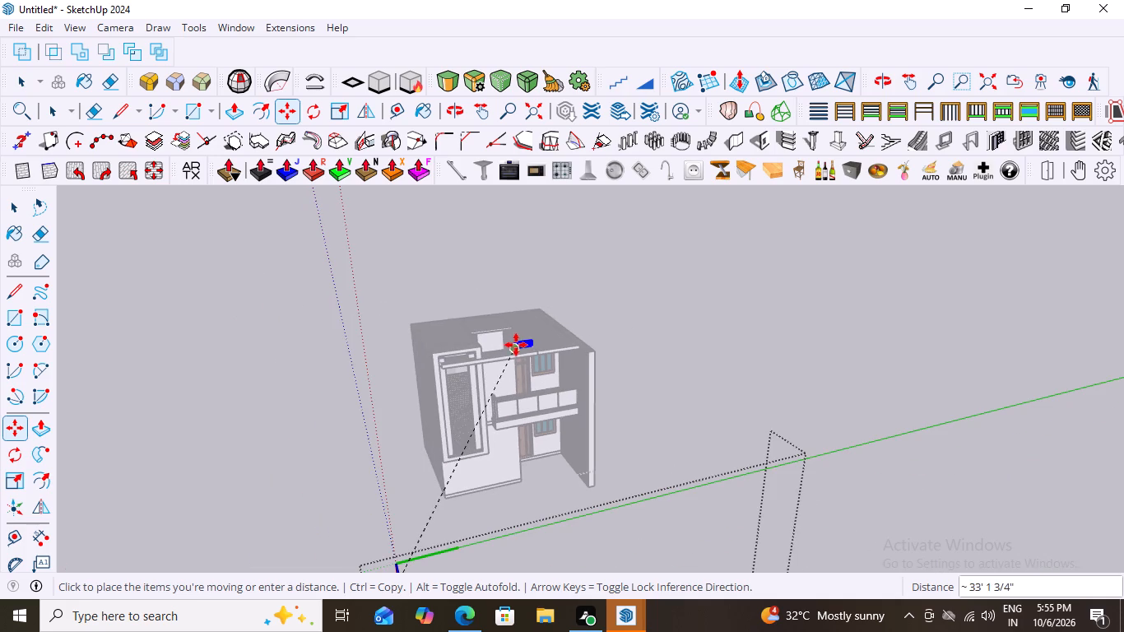
click(523, 348)
key(space)
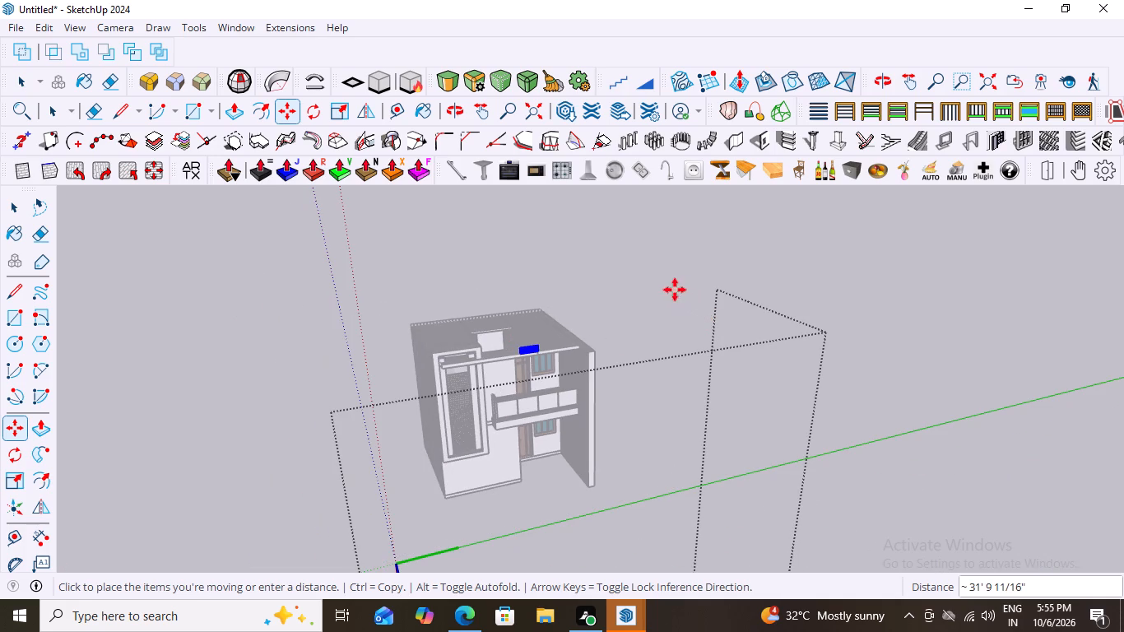
Deselect the floral panel and leave the component's editing context to return to the full house model.
click(674, 290)
scroll(597, 303, down, 7)
scroll(502, 412, down, 4)
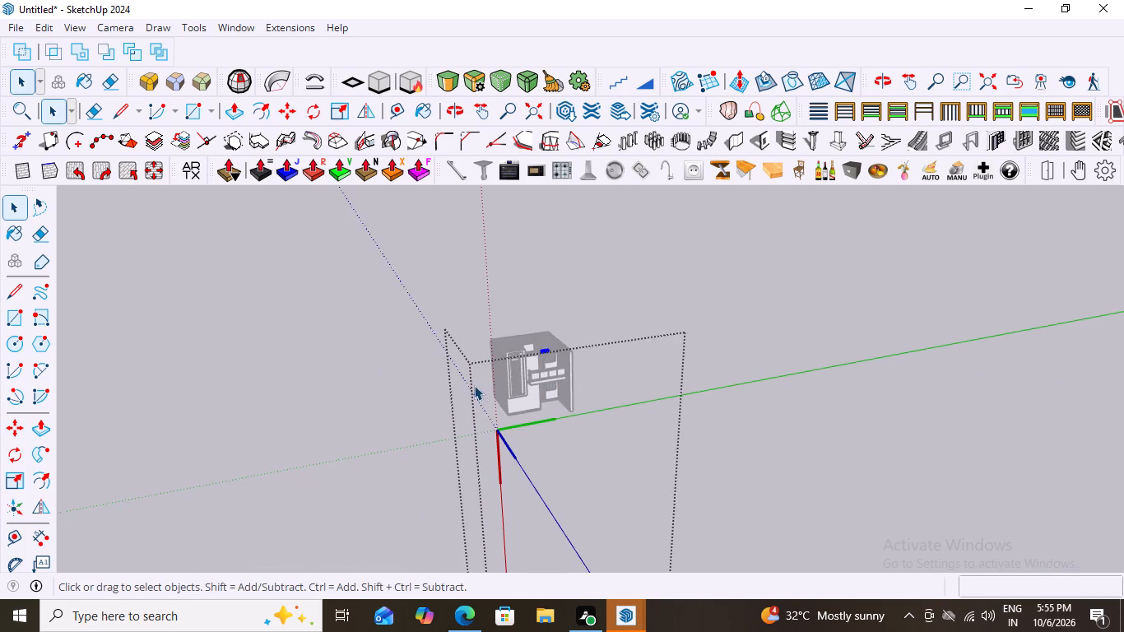
scroll(474, 385, down, 3)
click(648, 347)
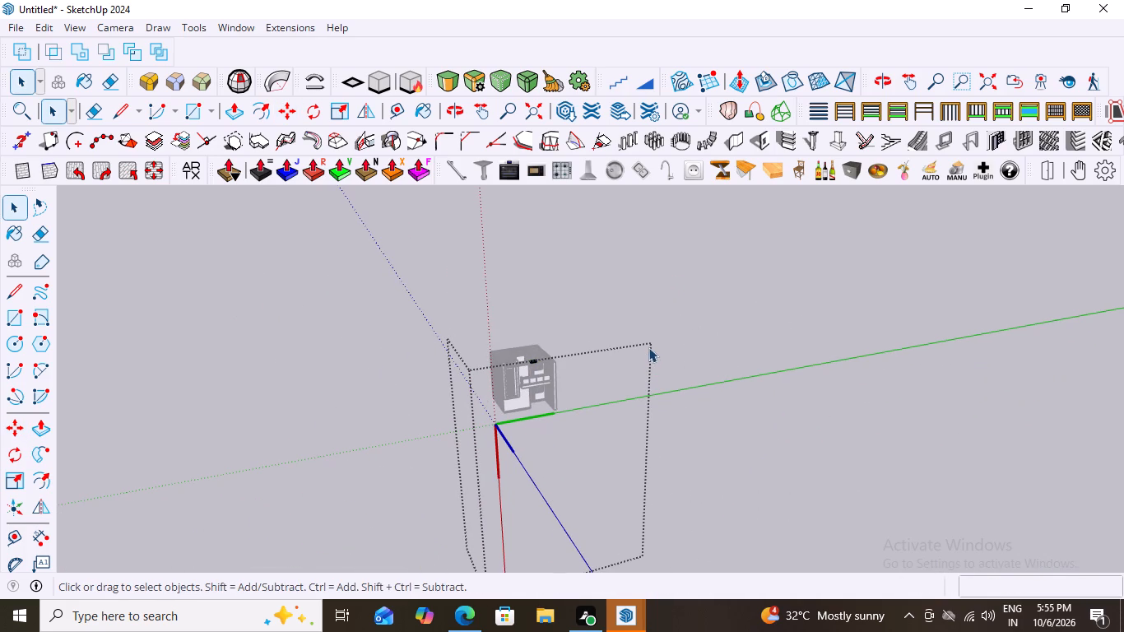
double_click(620, 344)
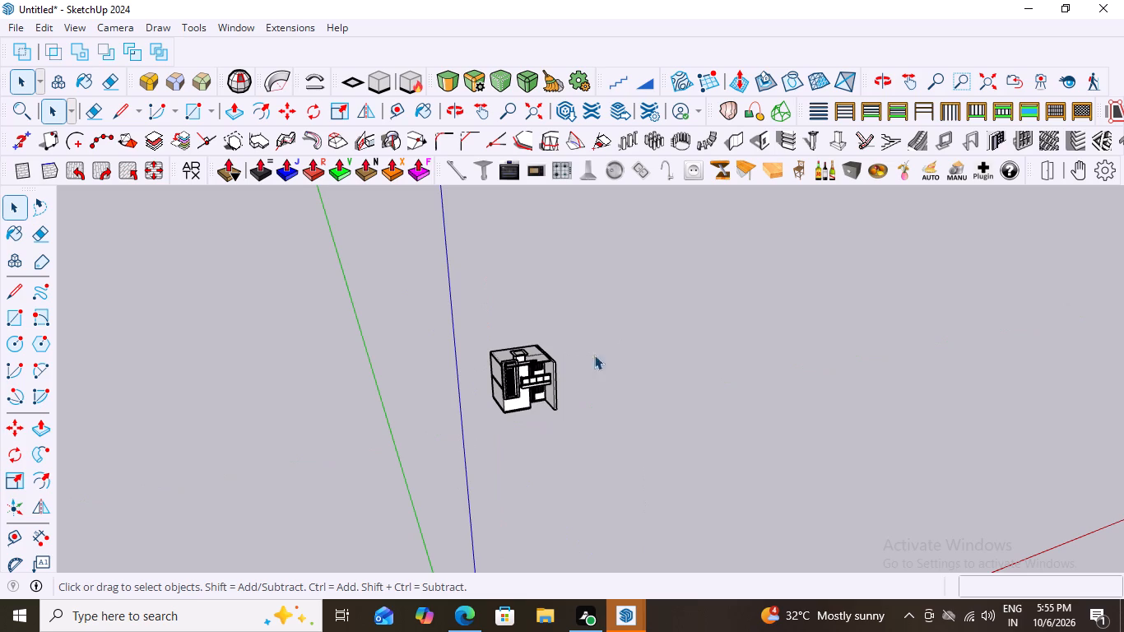
Examine the floral panel's size and placement on the roof slab's front edge from close up, farther away and the house front.
scroll(570, 353, up, 20)
scroll(570, 353, up, 4)
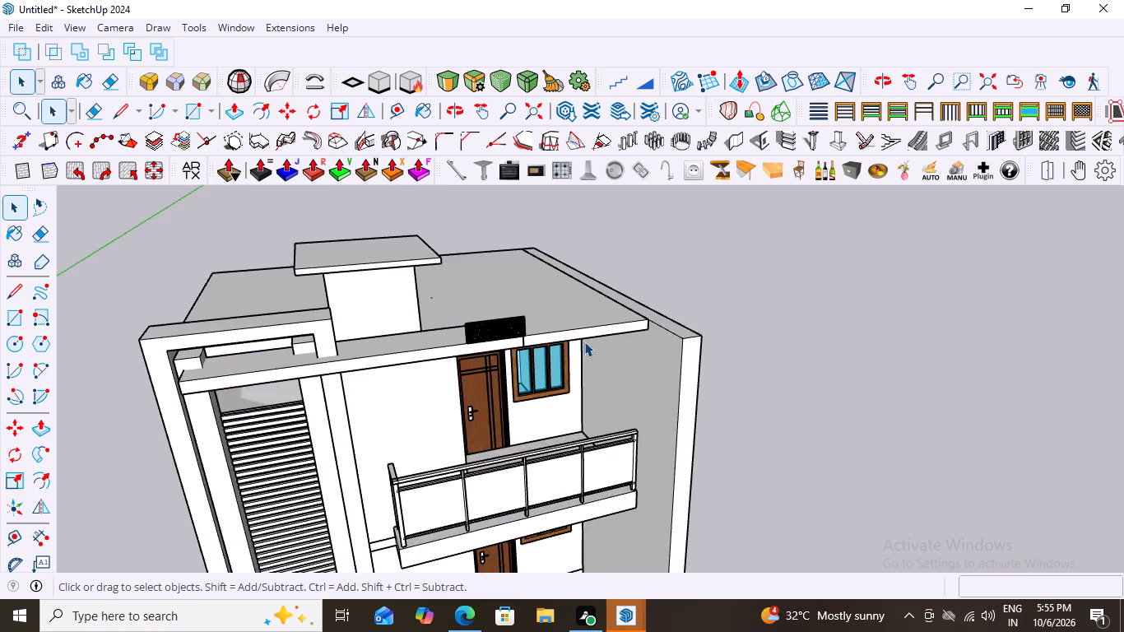
middle_drag(571, 335, 559, 296)
scroll(531, 337, up, 9)
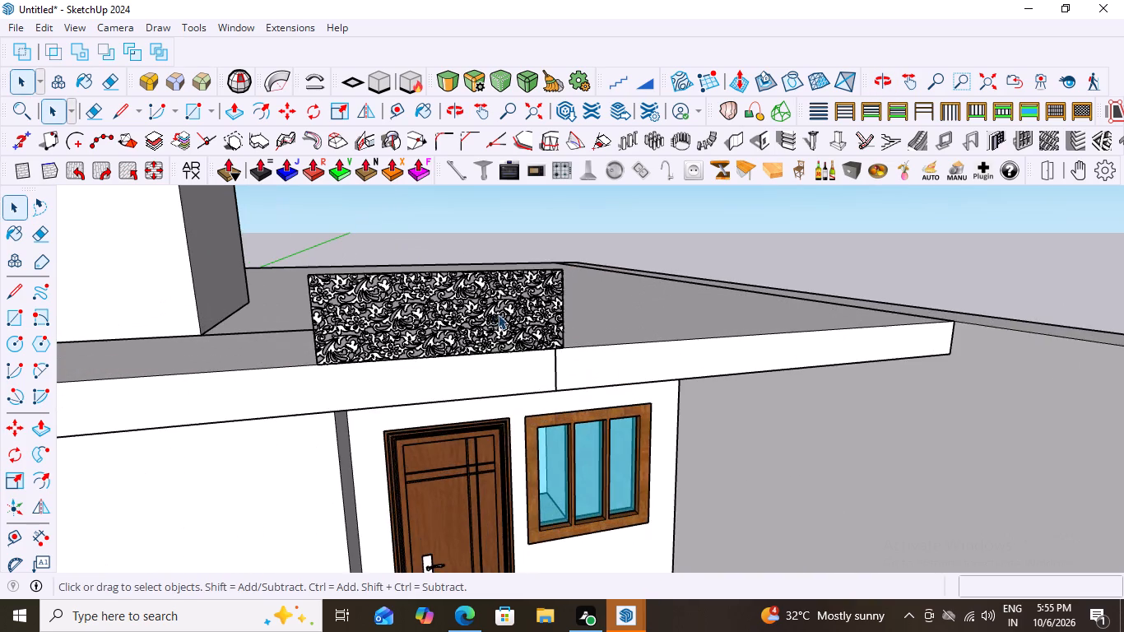
scroll(471, 335, down, 4)
scroll(834, 463, down, 3)
scroll(608, 373, down, 4)
scroll(756, 454, down, 3)
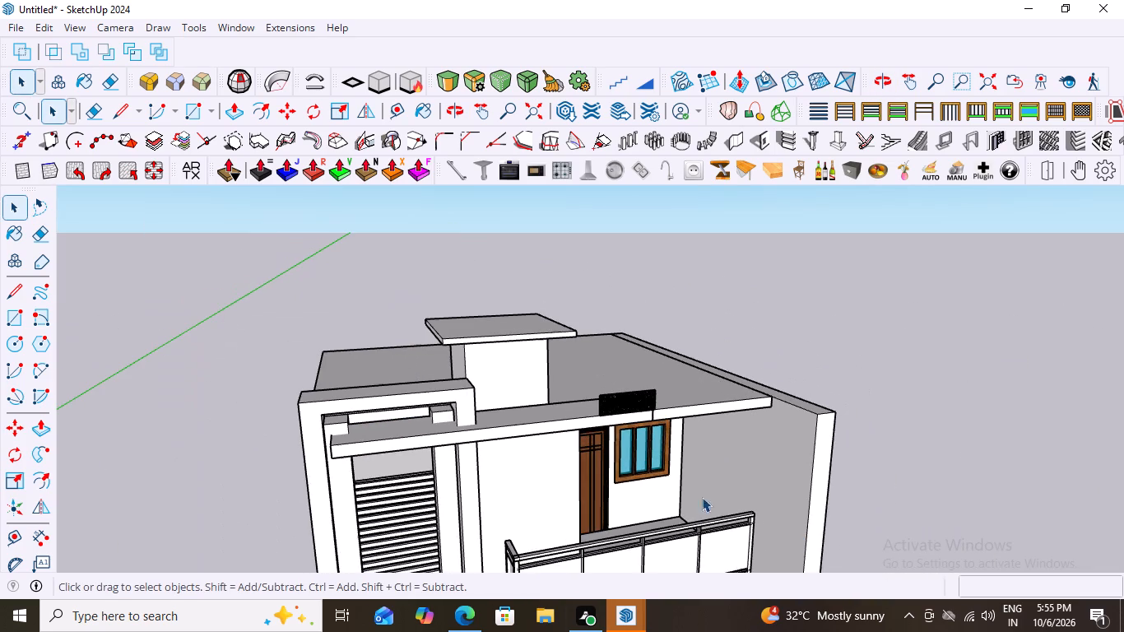
scroll(643, 393, down, 2)
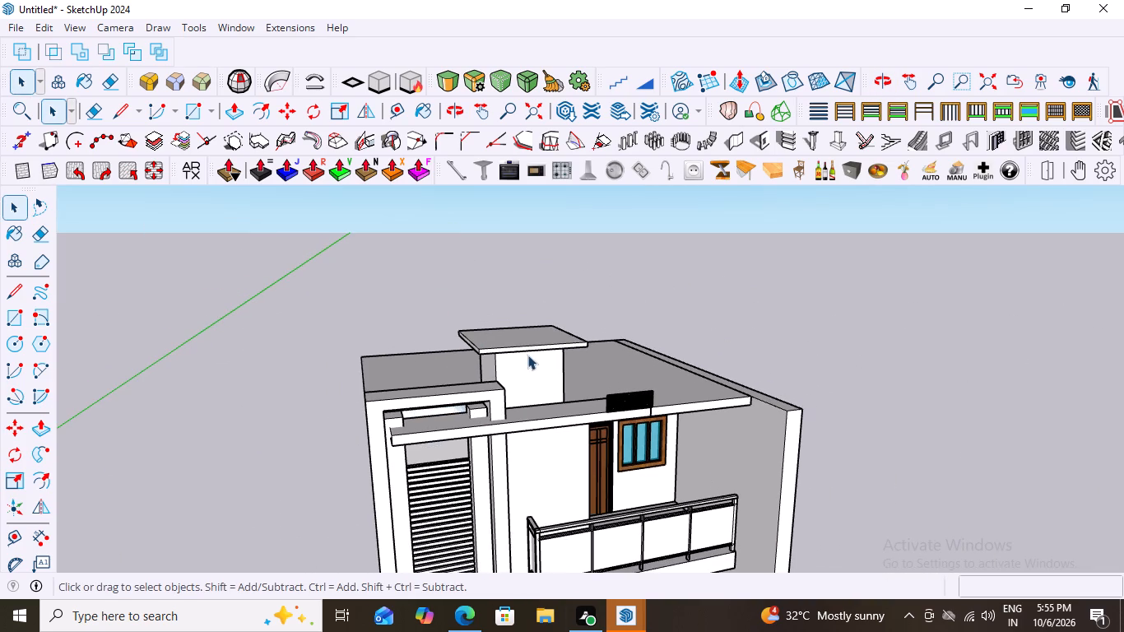
scroll(701, 411, down, 3)
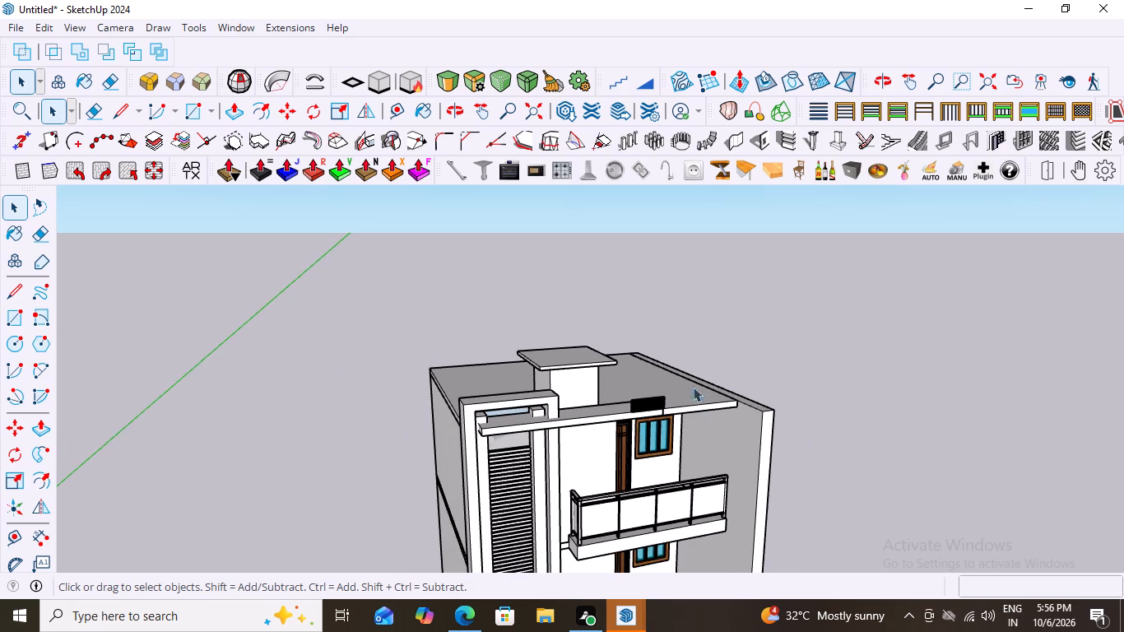
scroll(653, 364, down, 5)
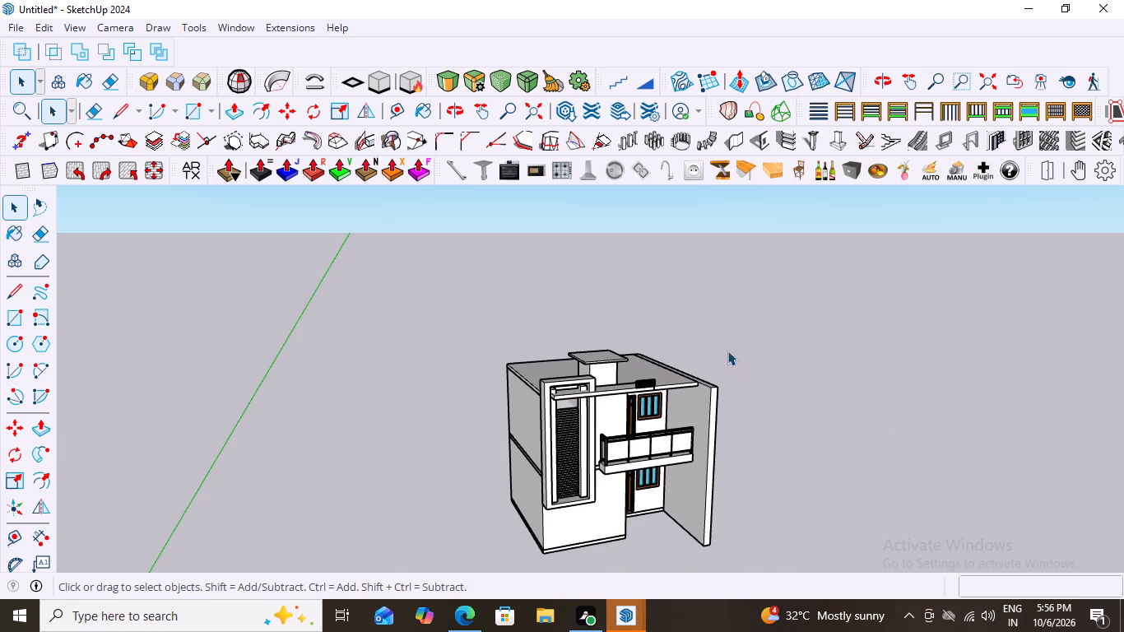
scroll(713, 353, down, 1)
scroll(668, 417, up, 4)
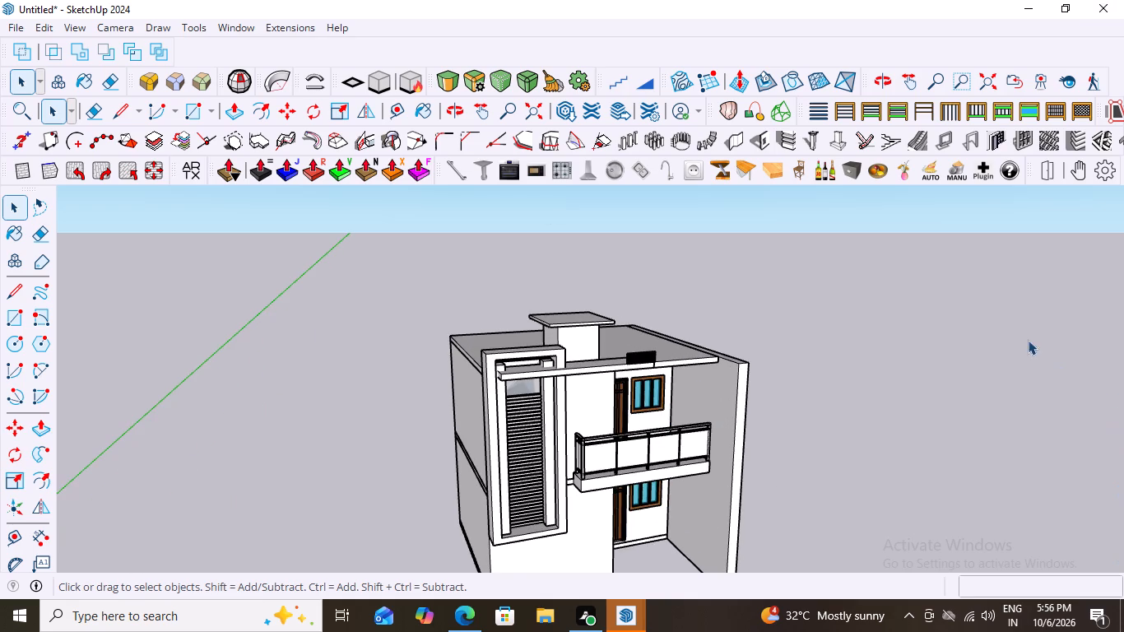
scroll(727, 439, down, 2)
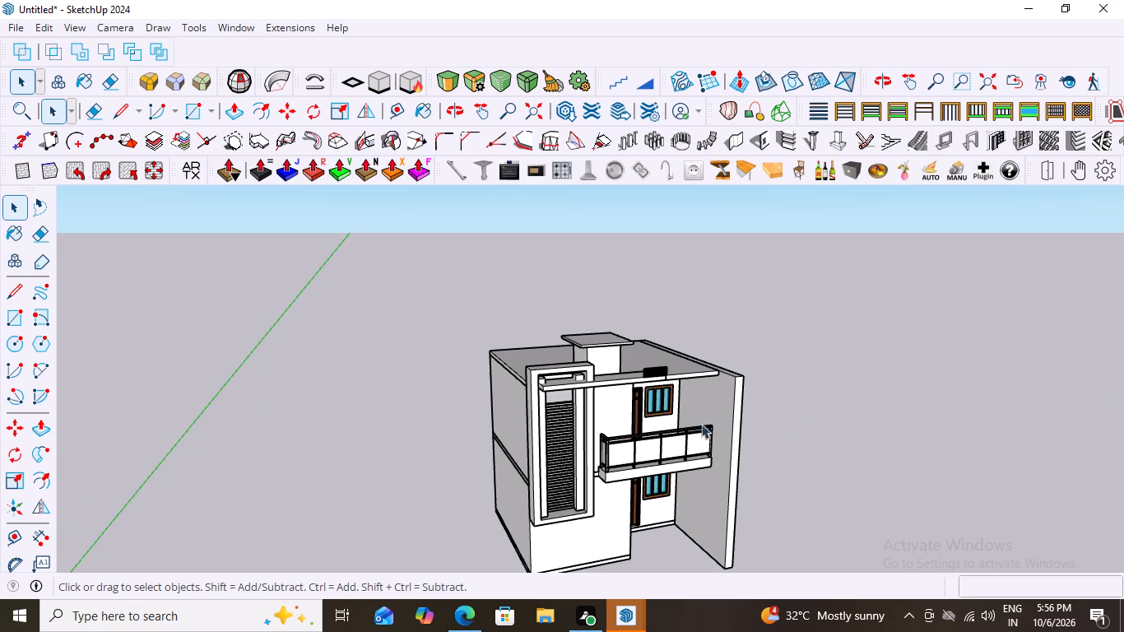
scroll(607, 424, down, 1)
drag(452, 111, 454, 119)
drag(721, 429, 614, 412)
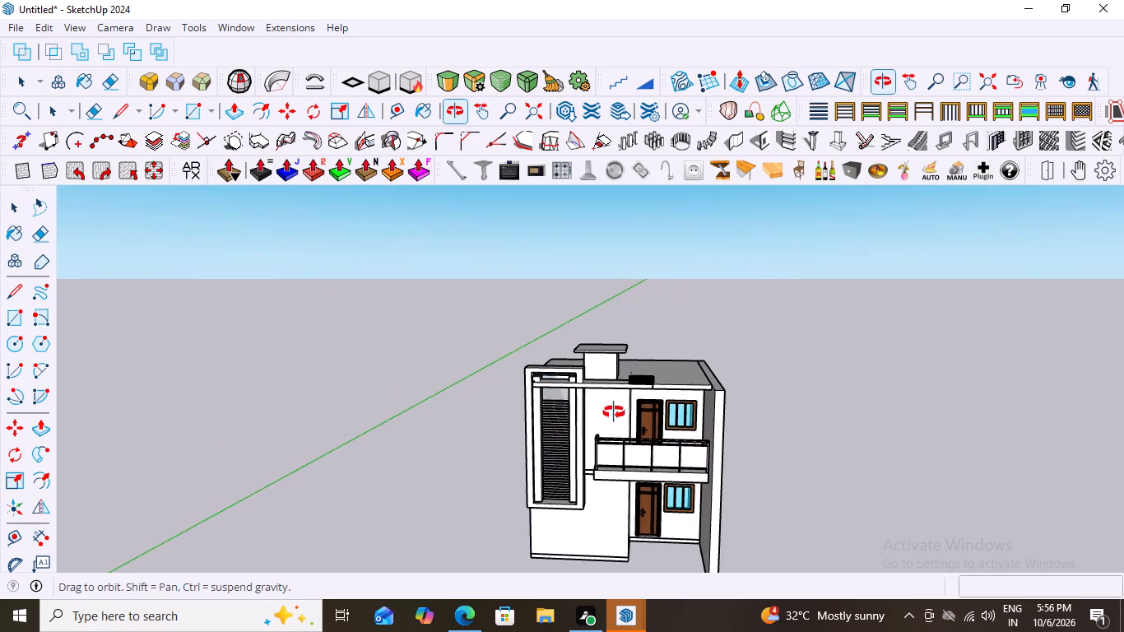
drag(614, 412, 622, 411)
drag(622, 411, 630, 409)
scroll(652, 402, up, 7)
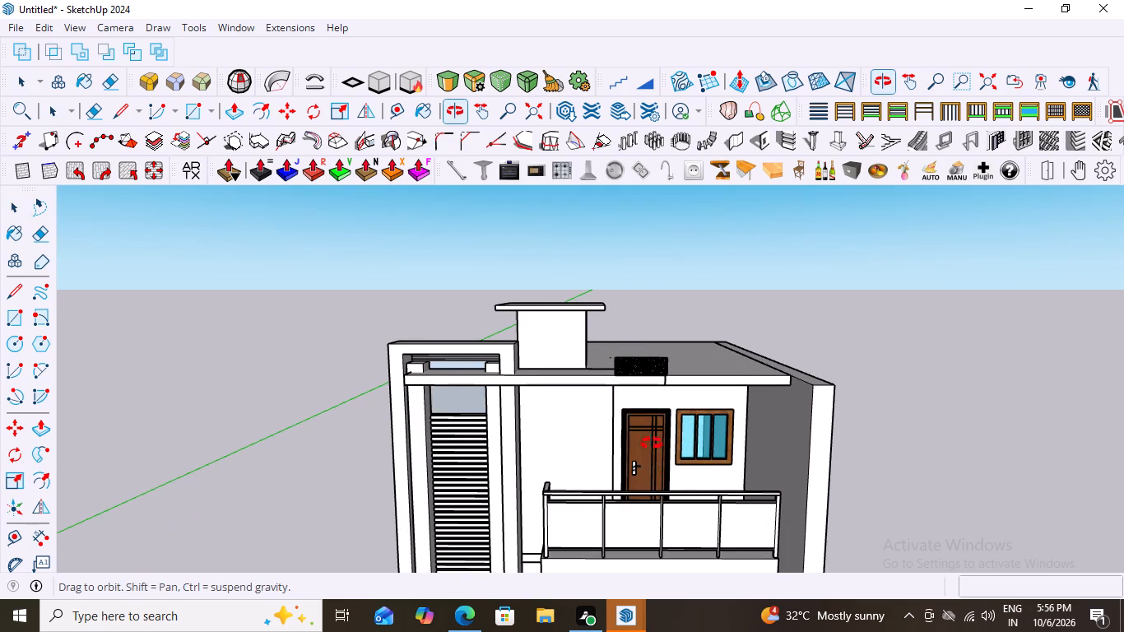
scroll(638, 355, up, 12)
scroll(583, 373, up, 9)
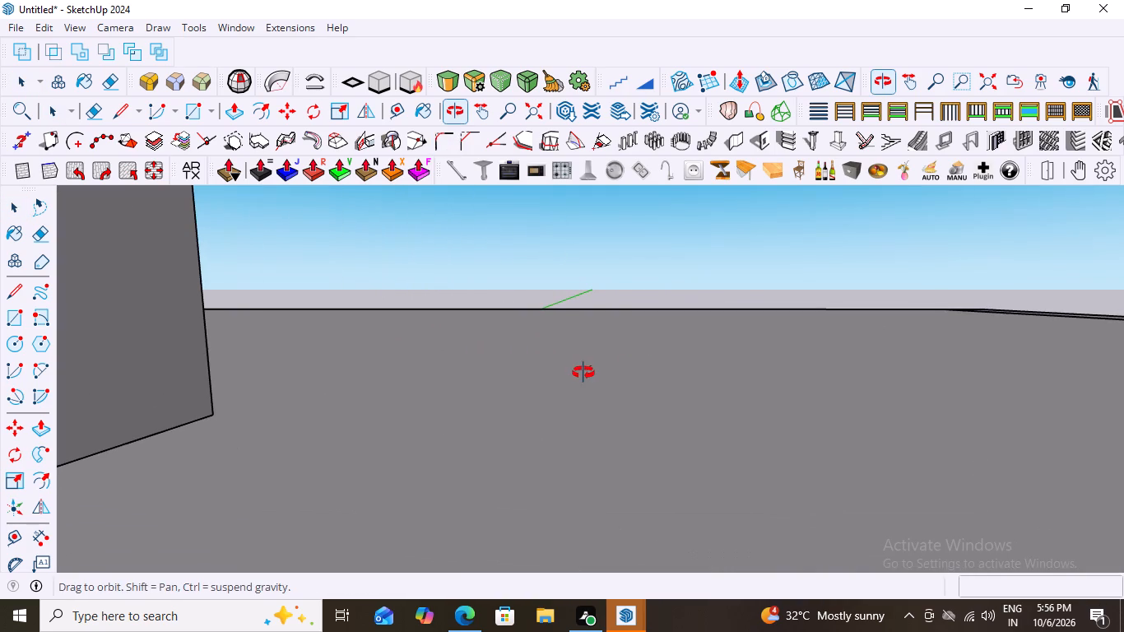
scroll(574, 367, down, 14)
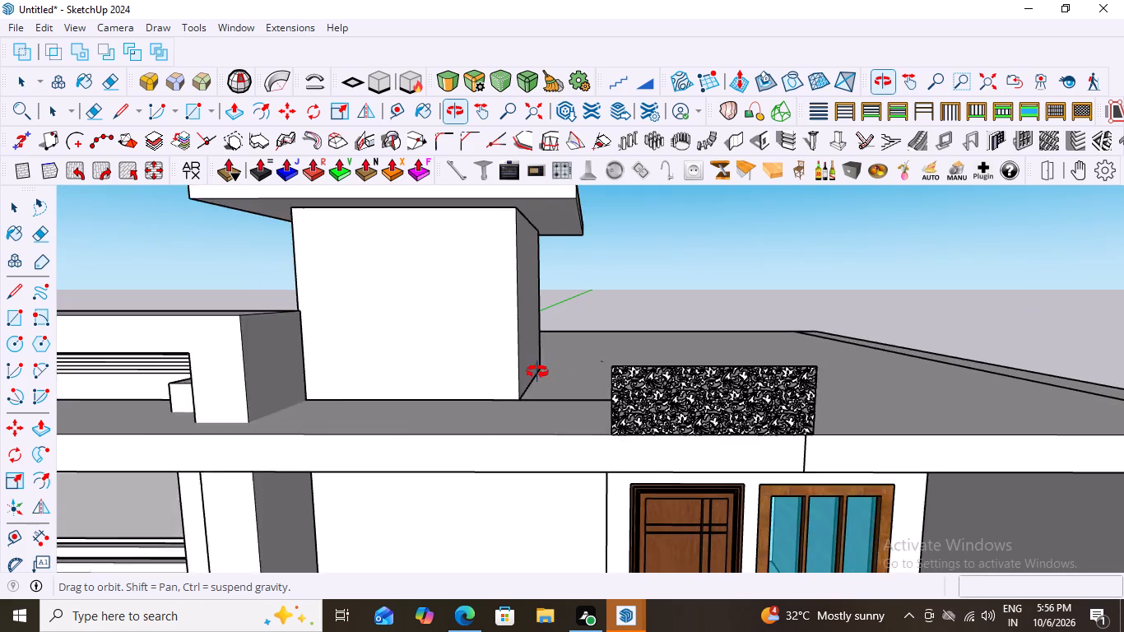
scroll(537, 372, down, 4)
scroll(667, 428, up, 9)
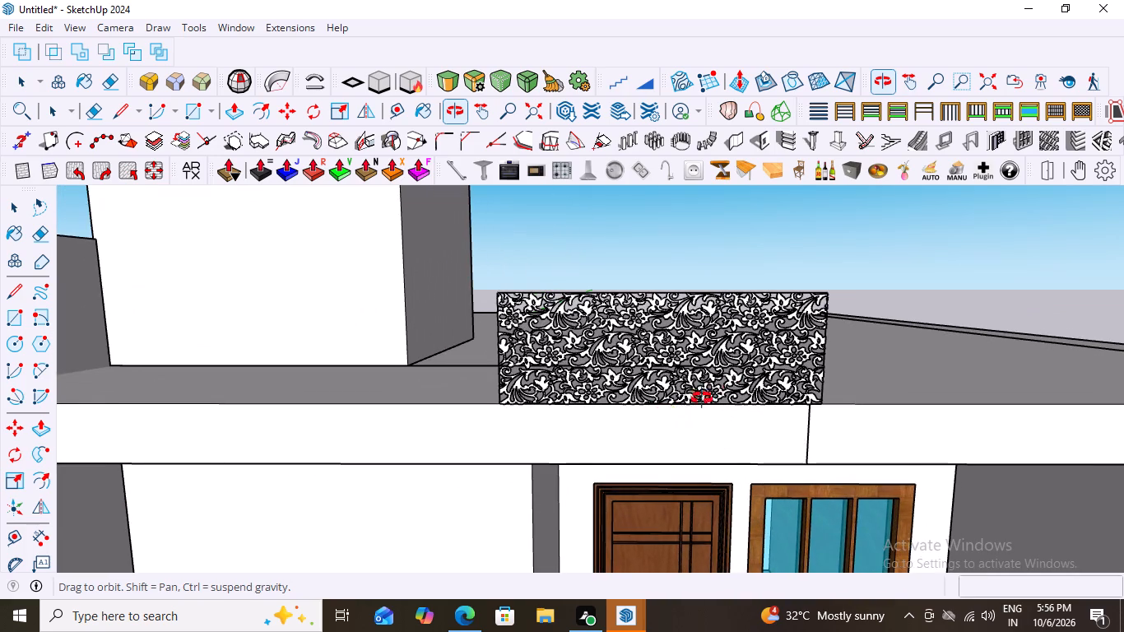
scroll(778, 376, down, 14)
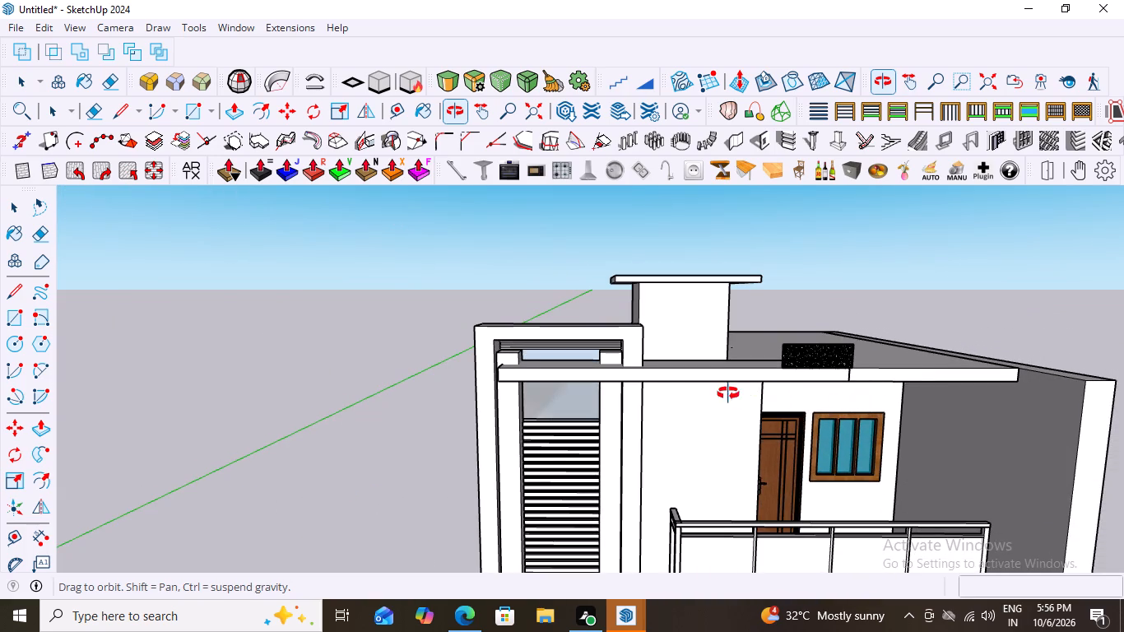
scroll(603, 402, down, 6)
Open the floral panel's component and move the panel by its lower corner about 1' 4 3/4" along the roof edge toward the louvred tower.
scroll(766, 422, up, 4)
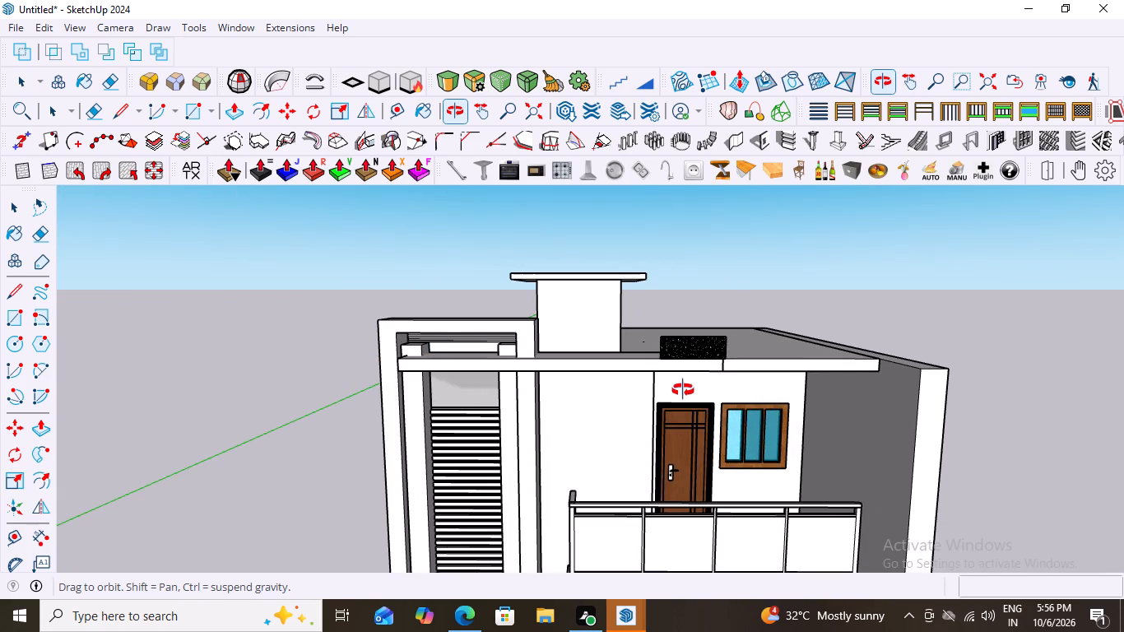
scroll(693, 374, up, 3)
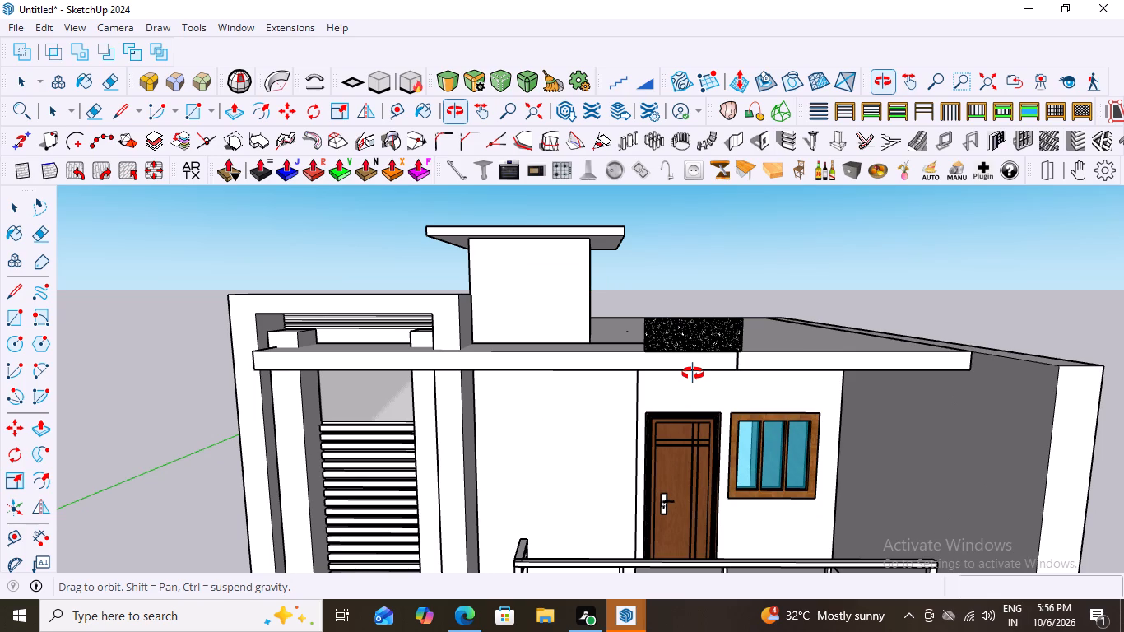
scroll(657, 353, up, 3)
key(space)
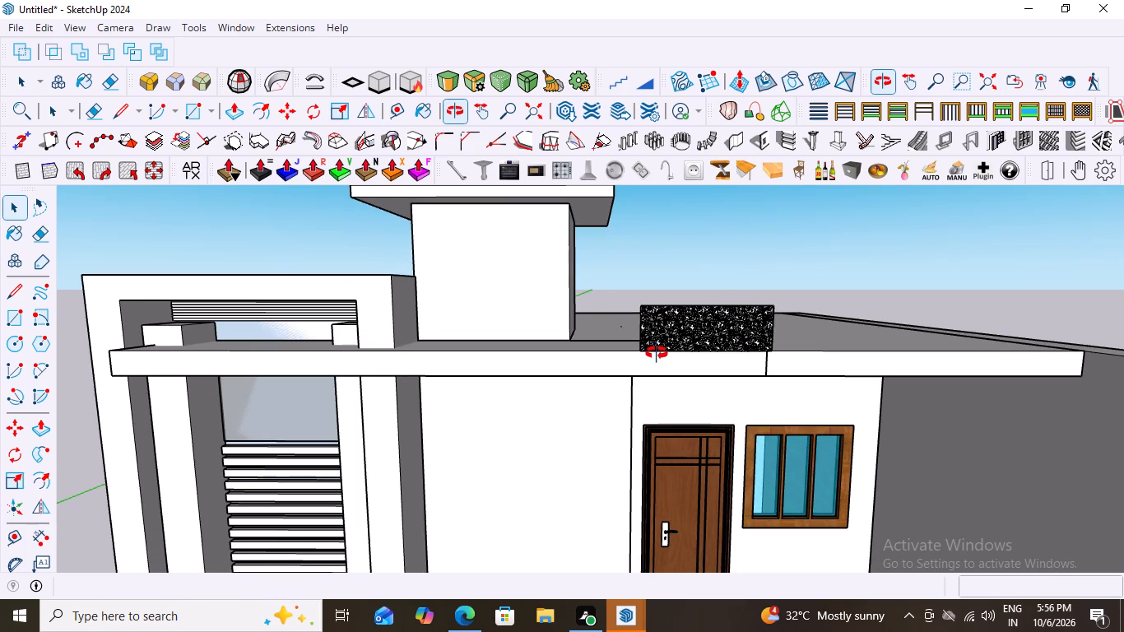
key(m)
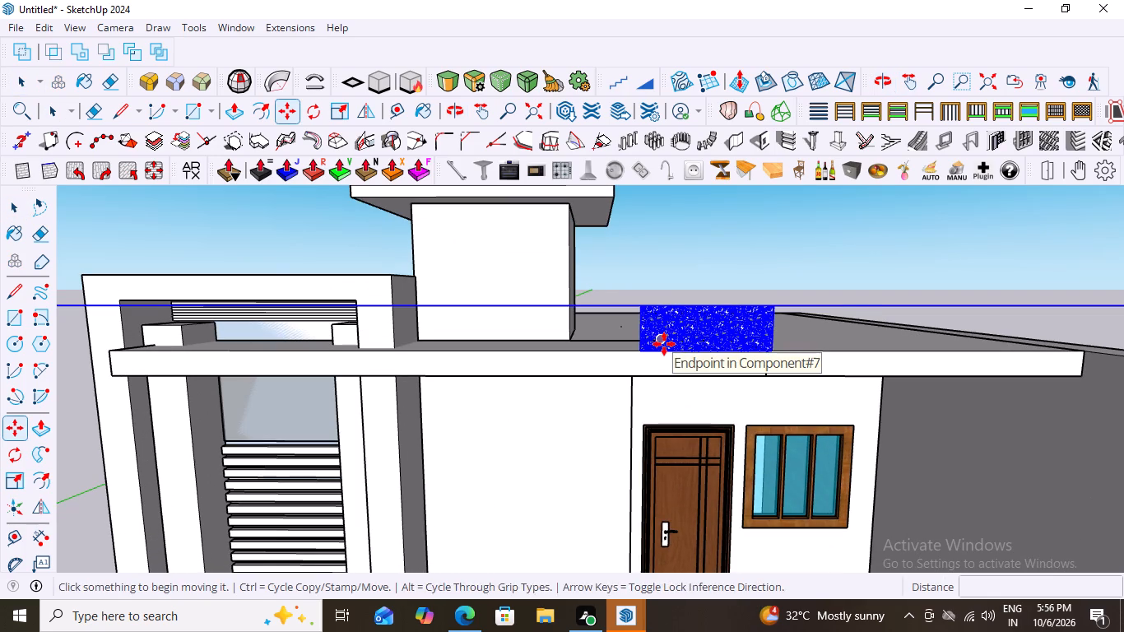
key(Escape)
key(space)
click(671, 322)
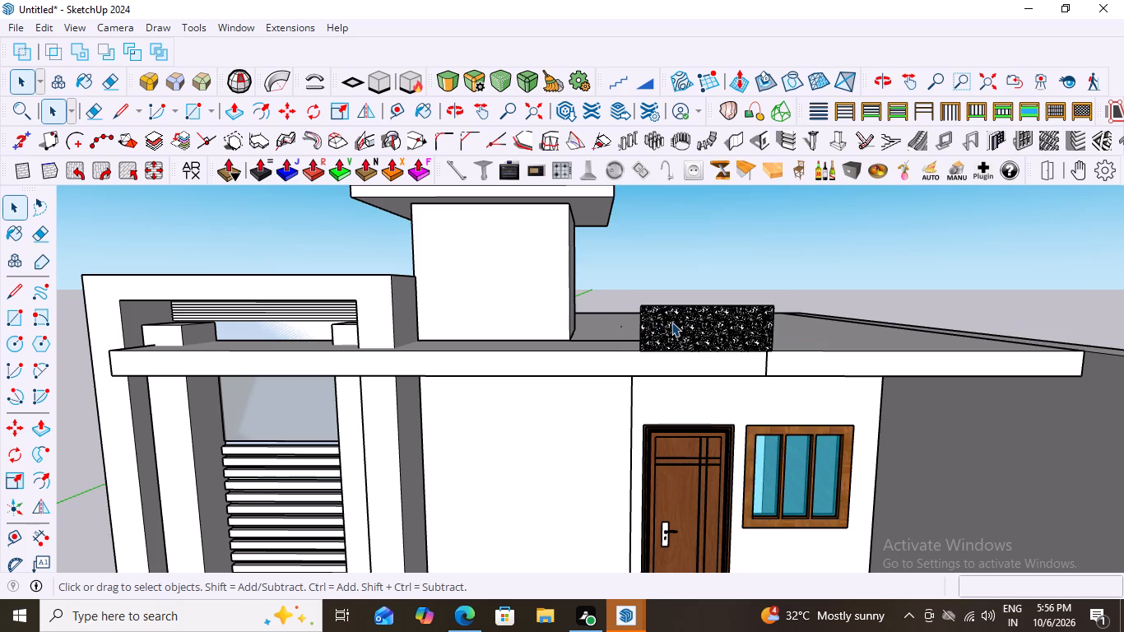
double_click(671, 322)
scroll(650, 358, up, 6)
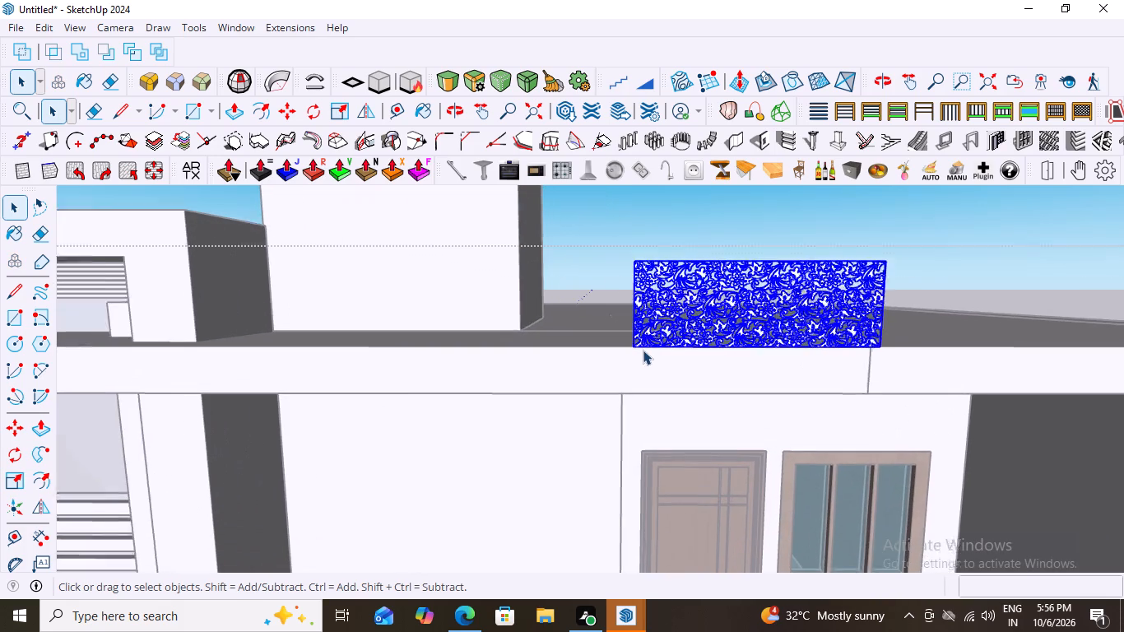
scroll(643, 350, up, 1)
key(m)
click(636, 346)
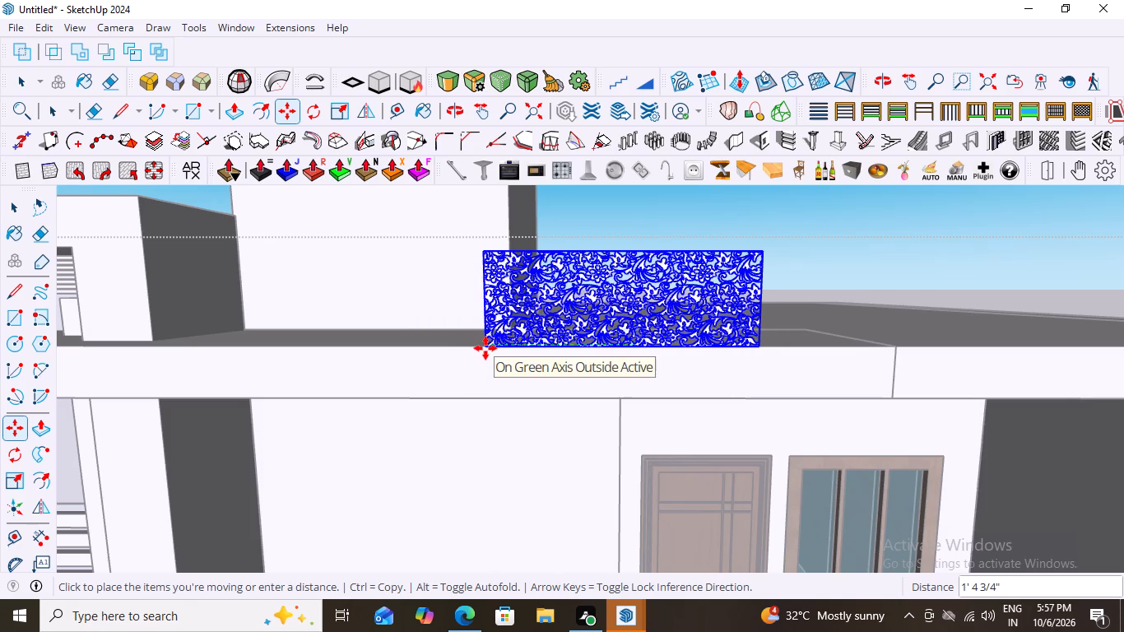
click(485, 348)
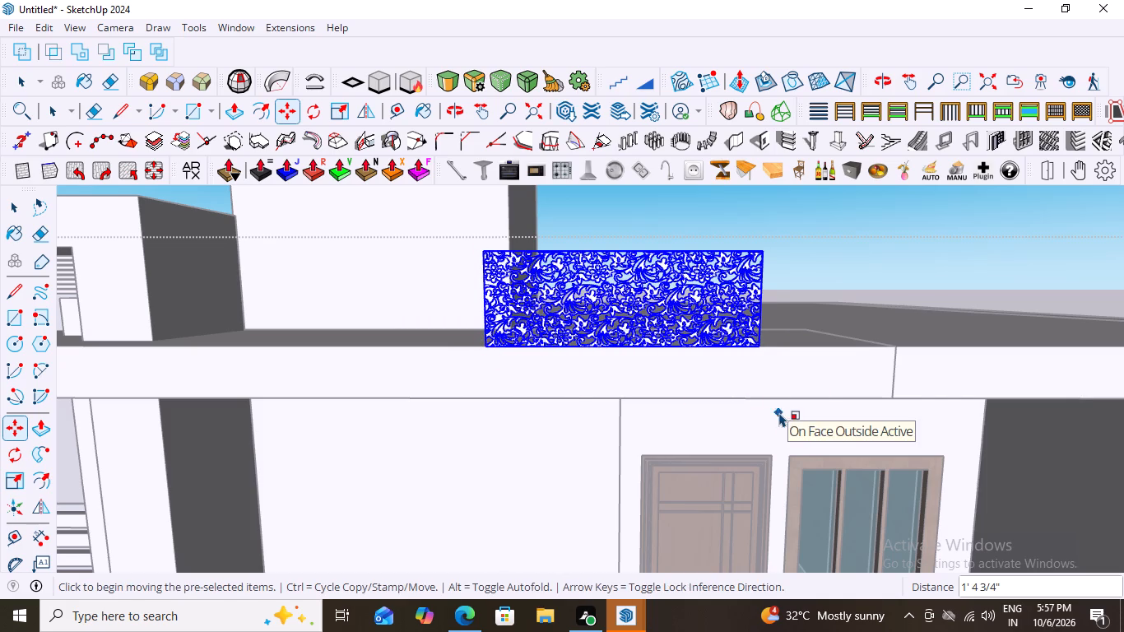
Scale the floral panel uniformly by a factor of 1.50 from its lower end corner, then leave the component's editing context.
key(s)
middle_drag(953, 369, 795, 384)
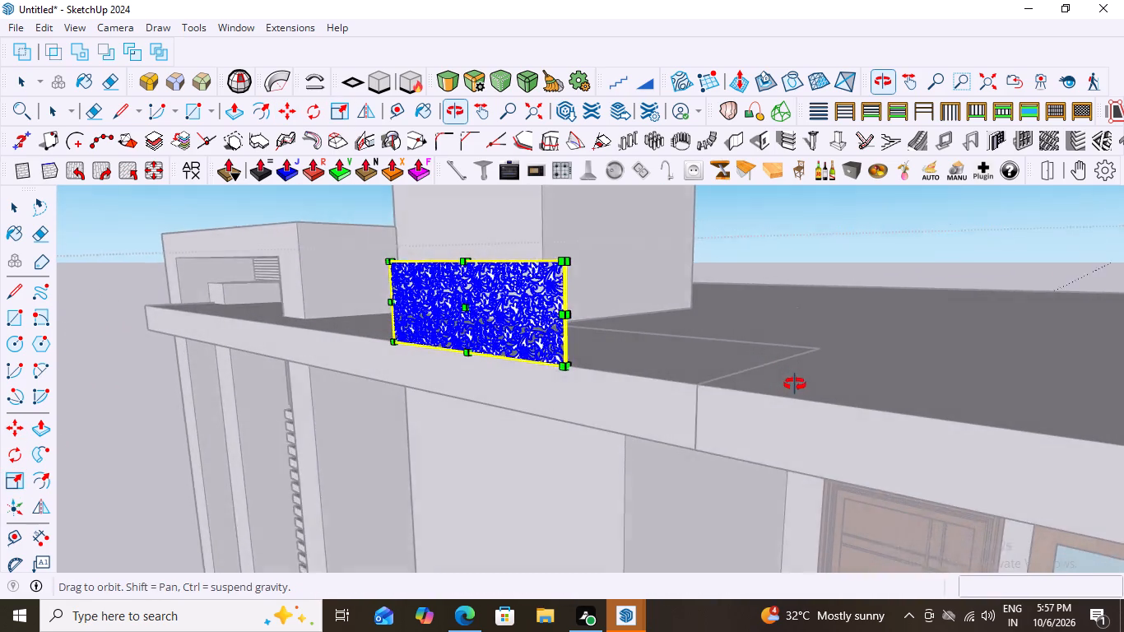
middle_drag(795, 384, 801, 385)
scroll(615, 388, up, 8)
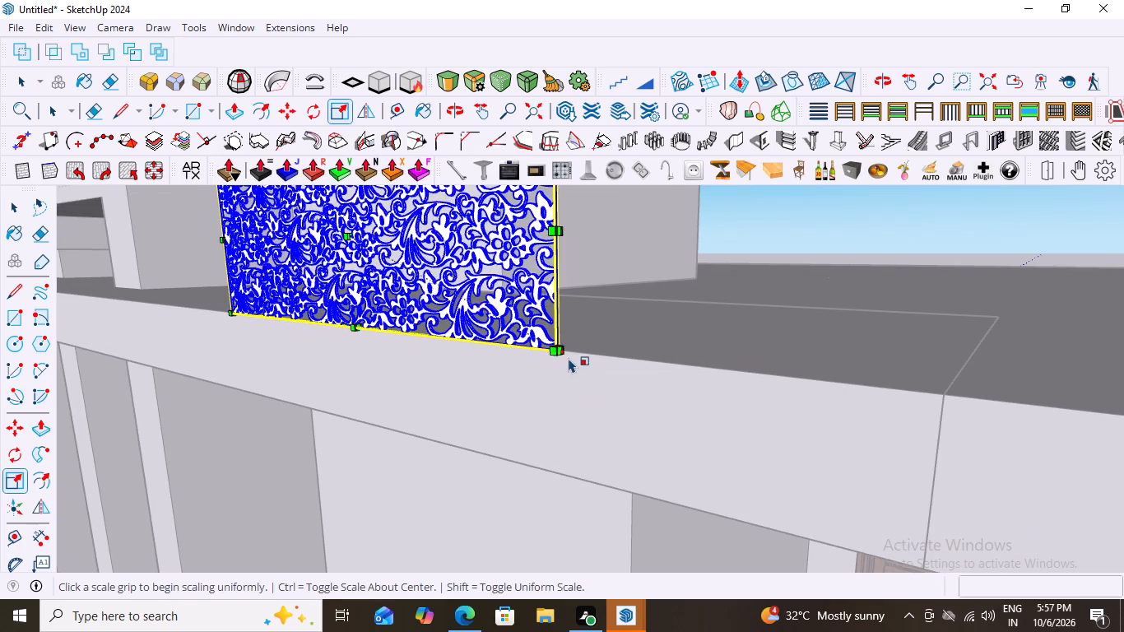
drag(560, 355, 620, 379)
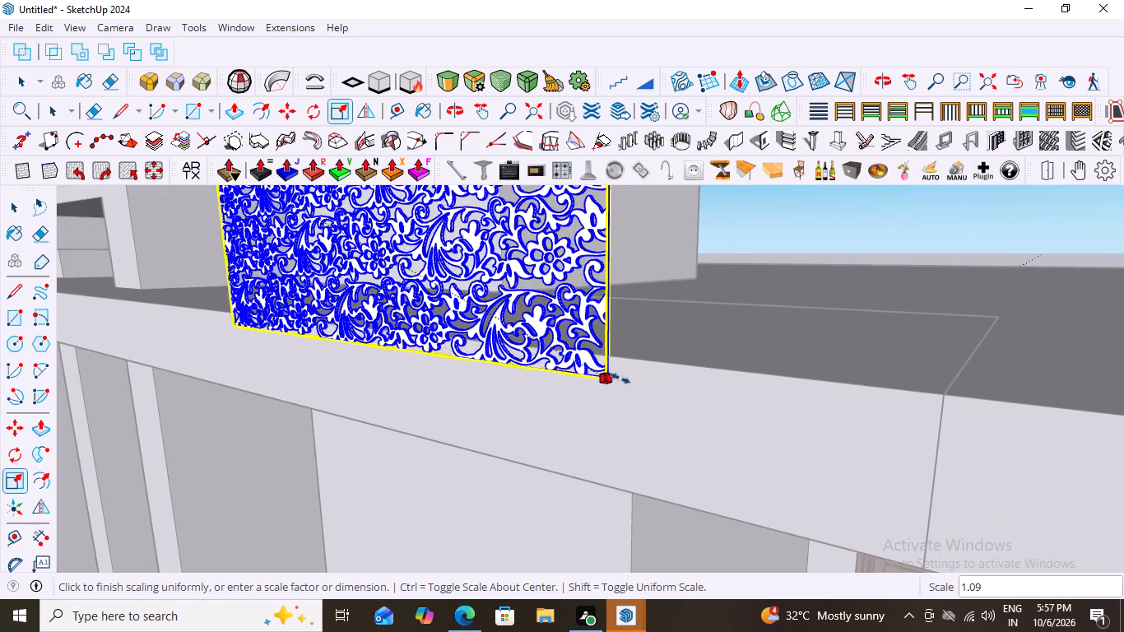
drag(620, 379, 894, 391)
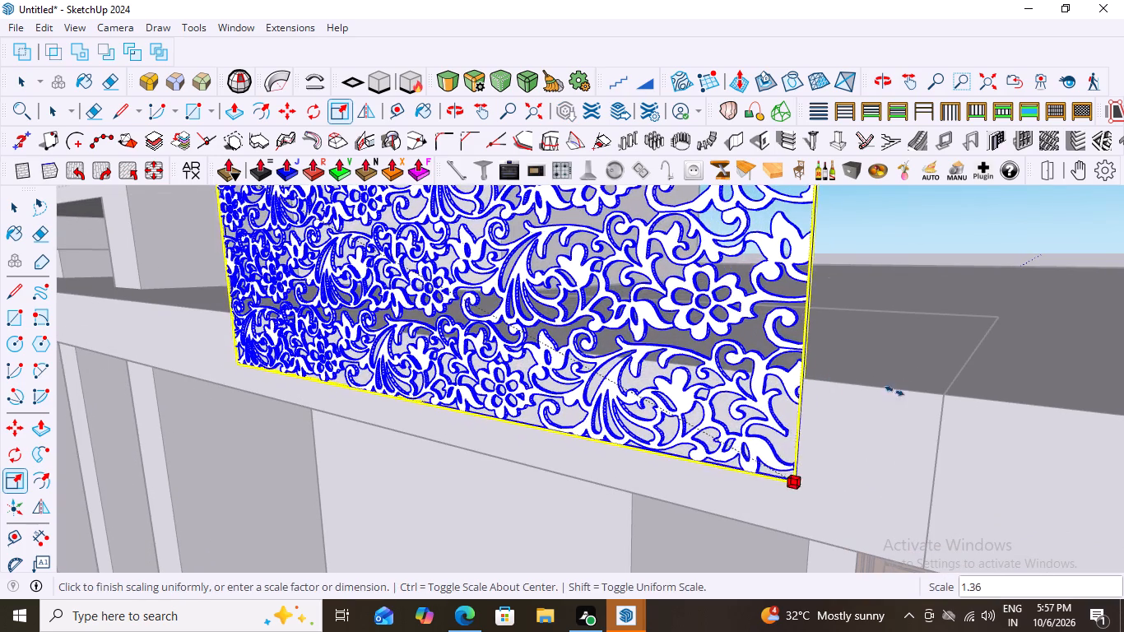
drag(894, 391, 968, 405)
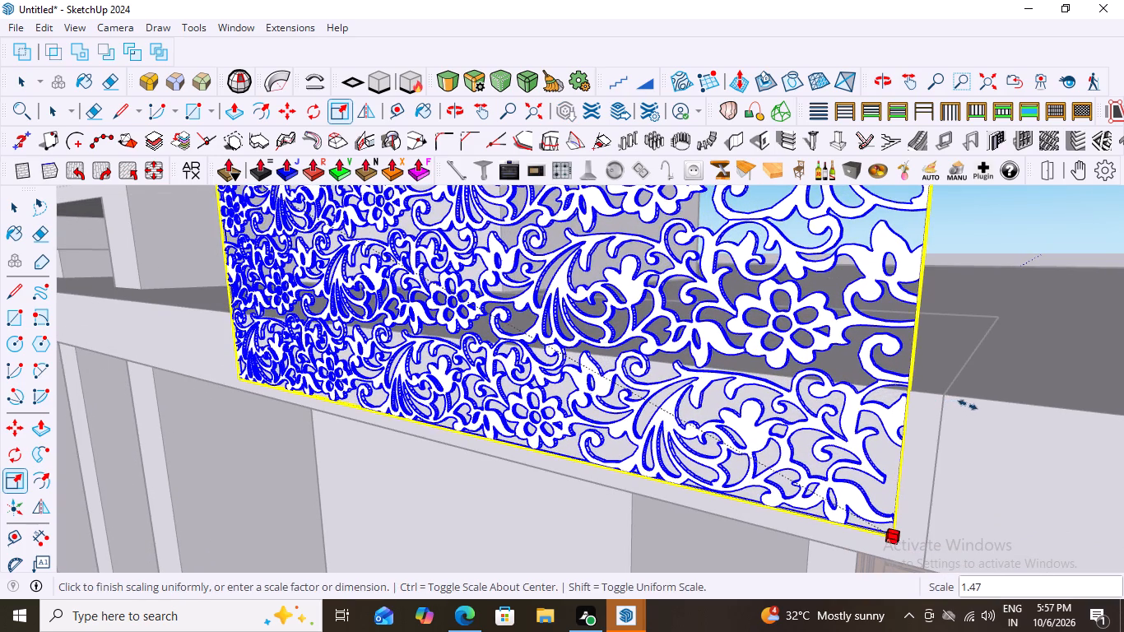
drag(968, 405, 999, 409)
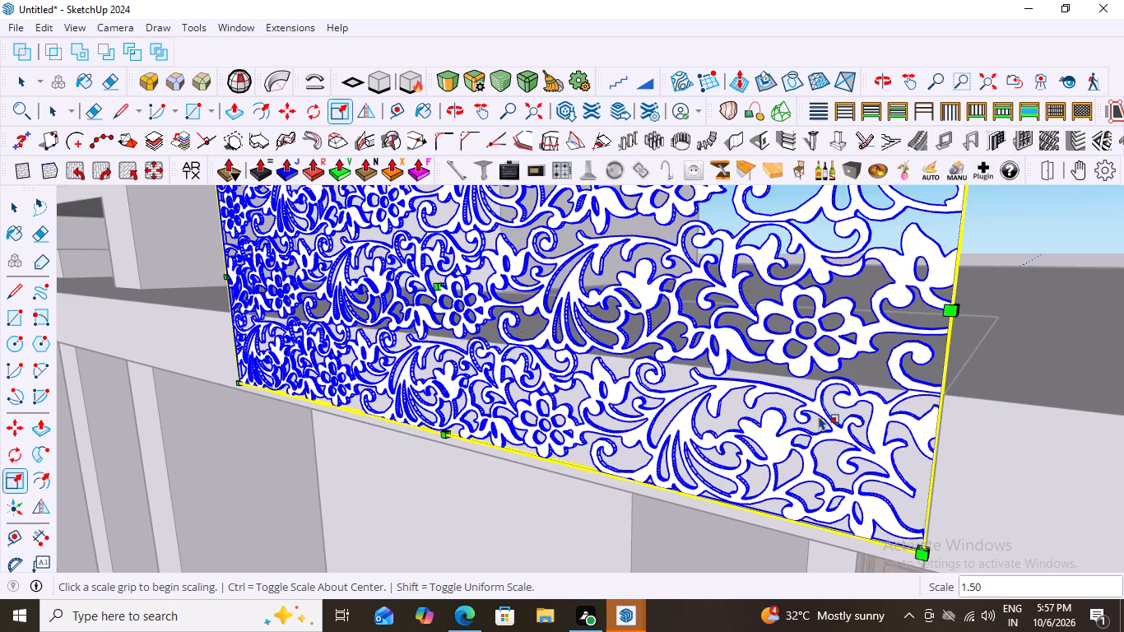
scroll(819, 416, down, 17)
scroll(832, 506, down, 2)
middle_drag(771, 515, 876, 500)
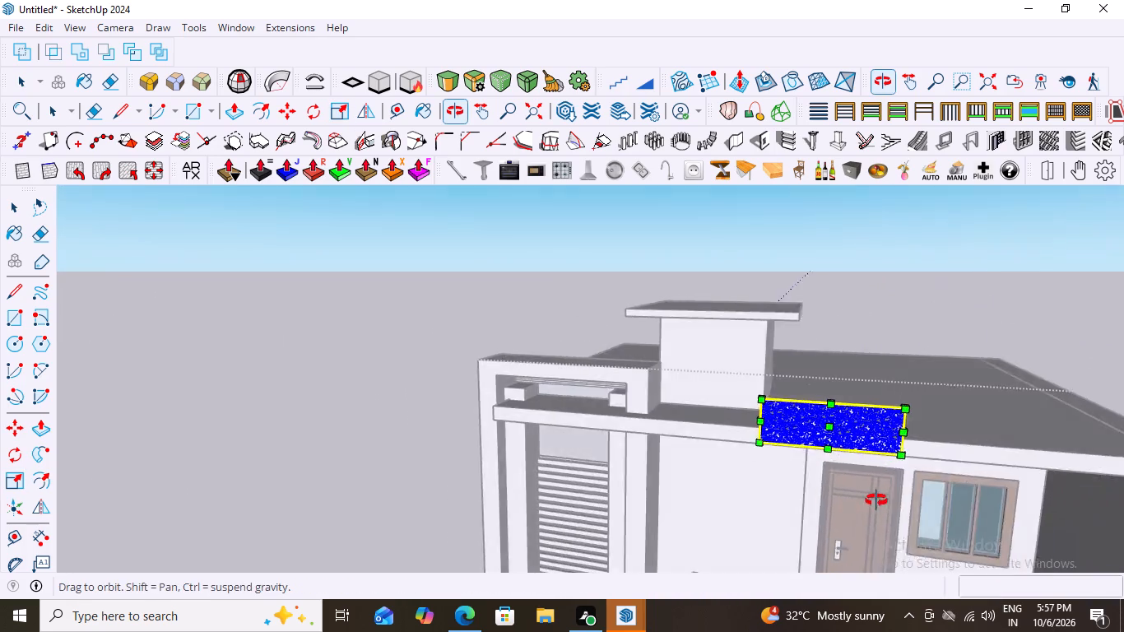
middle_drag(876, 500, 889, 482)
click(558, 304)
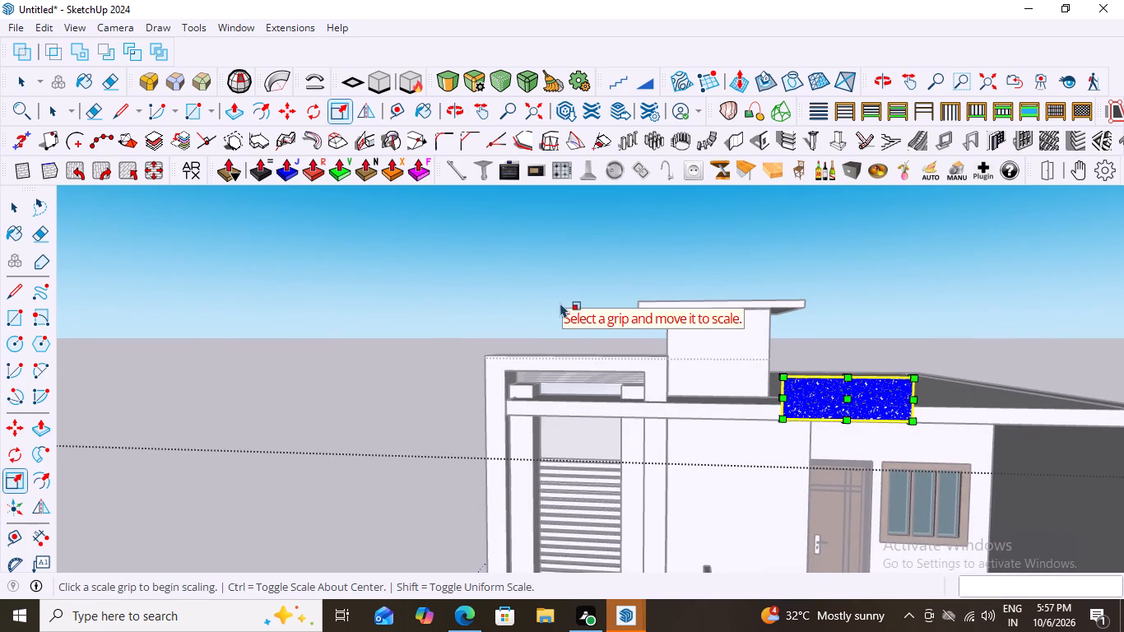
key(space)
click(462, 250)
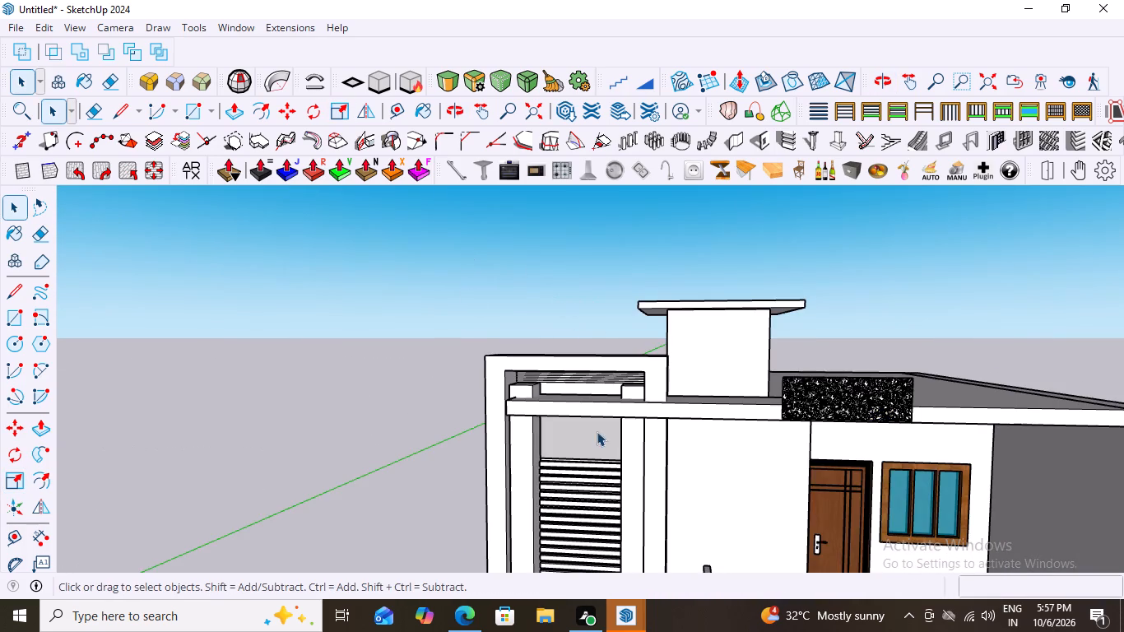
Reopen the enlarged floral panel's nested component for editing and select the panel's geometry.
scroll(754, 495, down, 3)
middle_drag(847, 431, 832, 436)
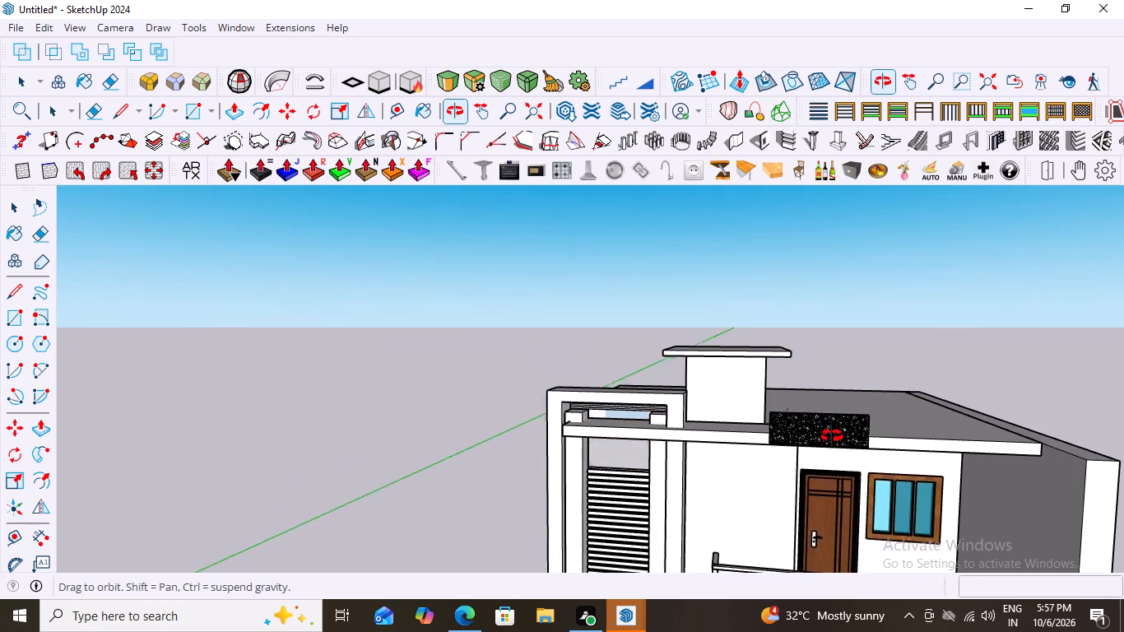
middle_drag(832, 436, 852, 441)
scroll(852, 441, up, 3)
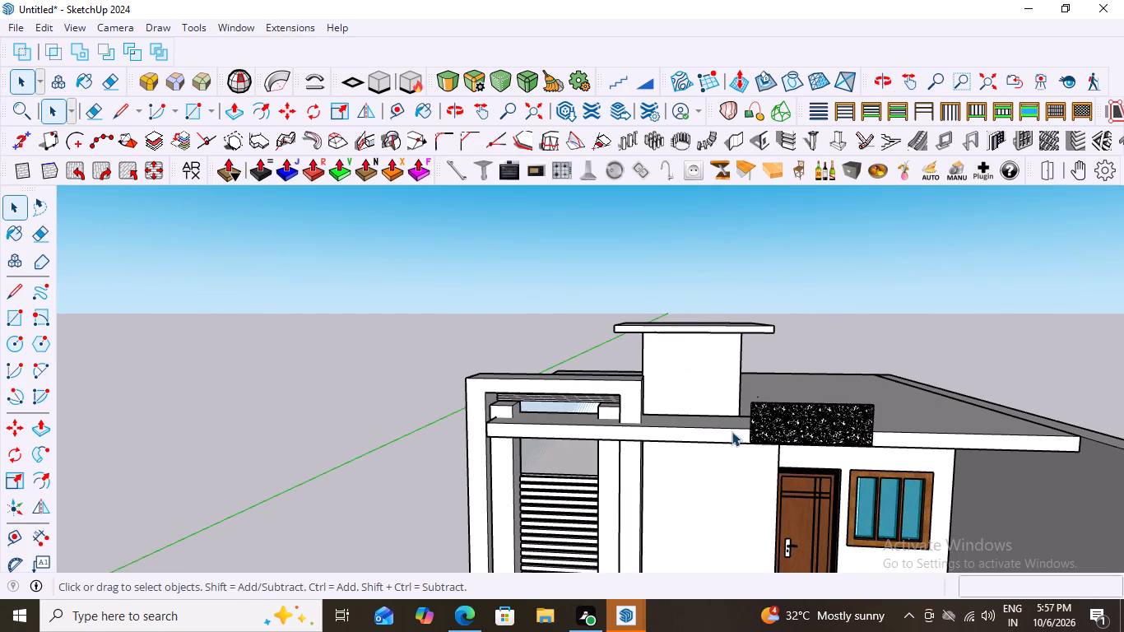
scroll(736, 430, up, 6)
click(817, 402)
click(817, 402)
click(817, 402)
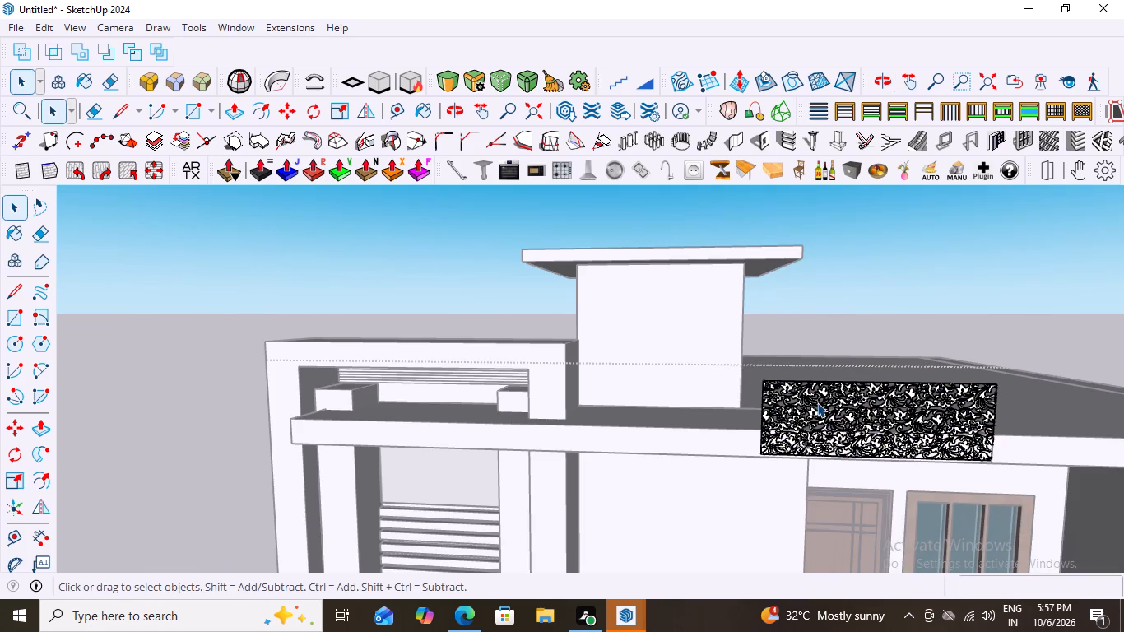
click(817, 402)
click(817, 411)
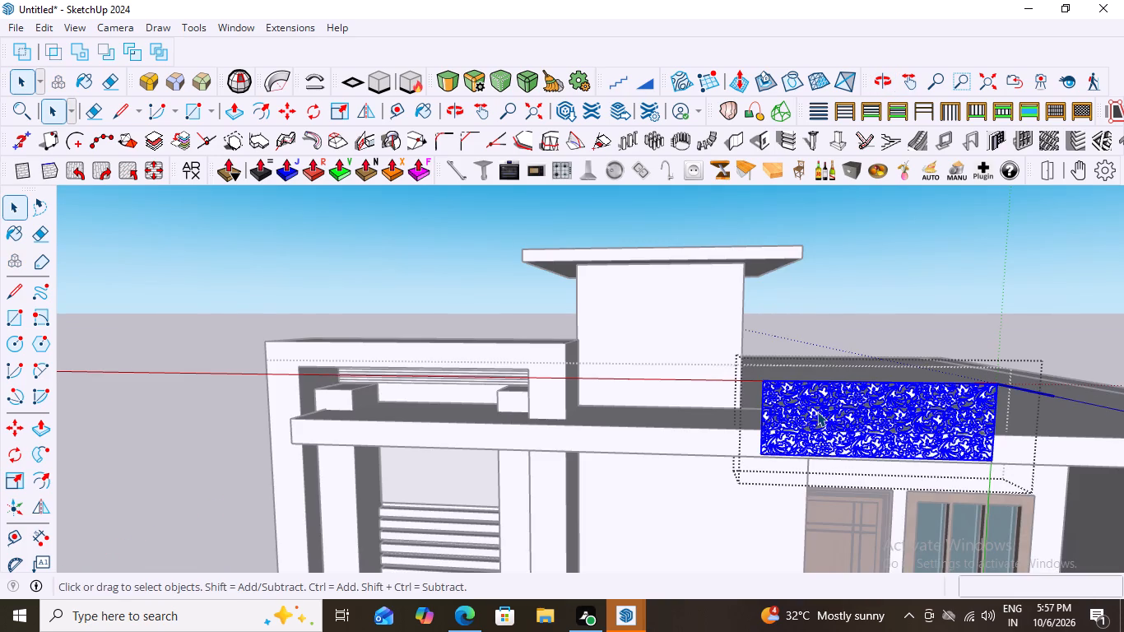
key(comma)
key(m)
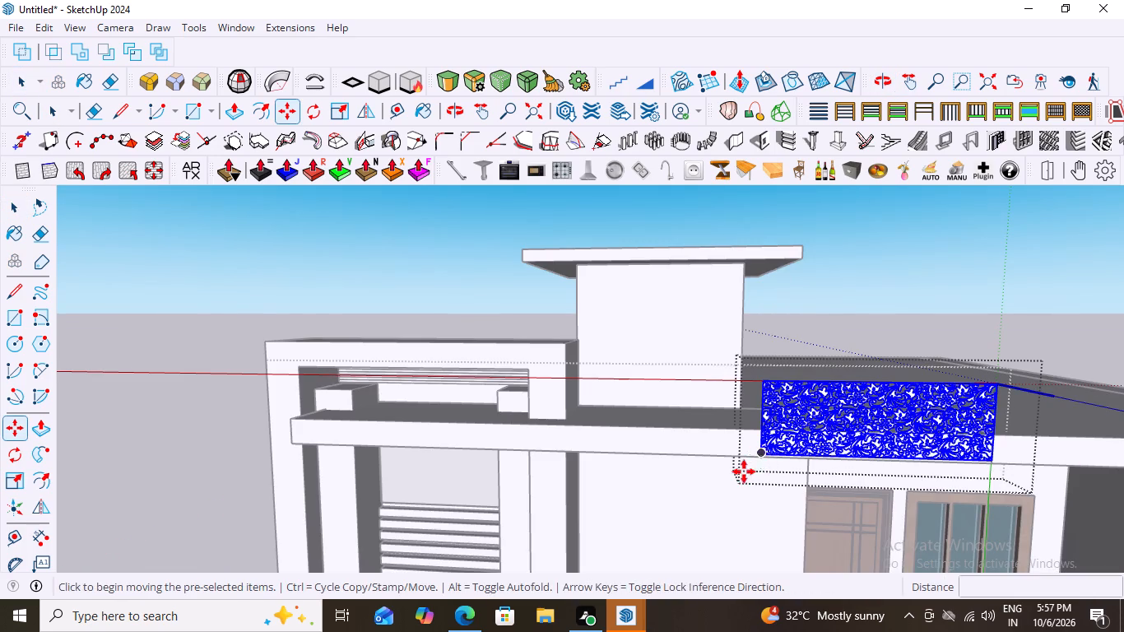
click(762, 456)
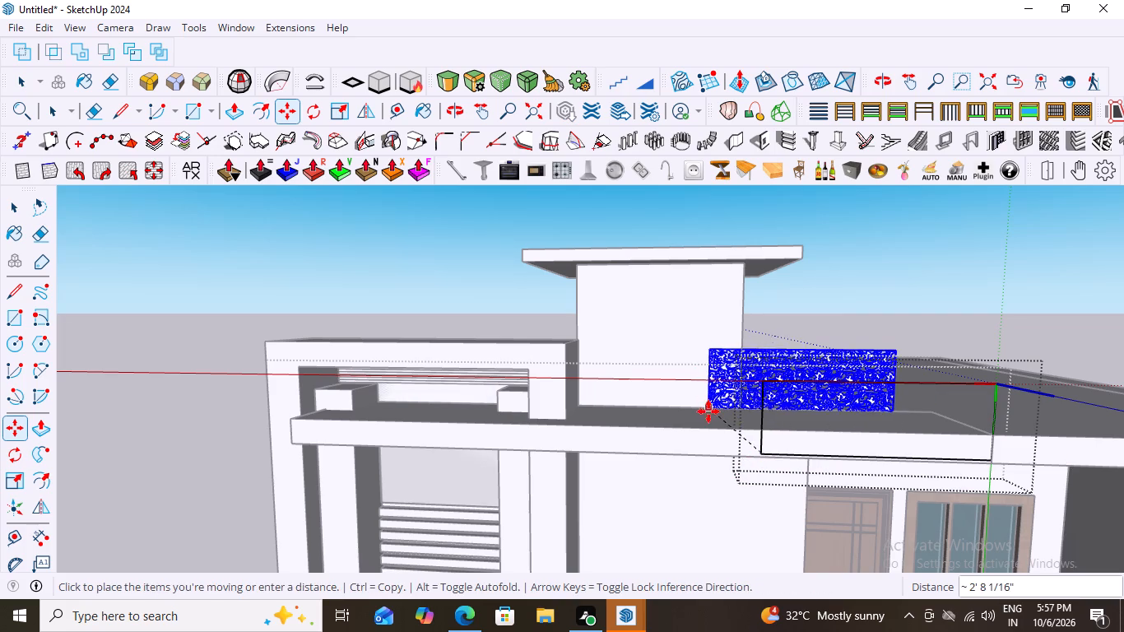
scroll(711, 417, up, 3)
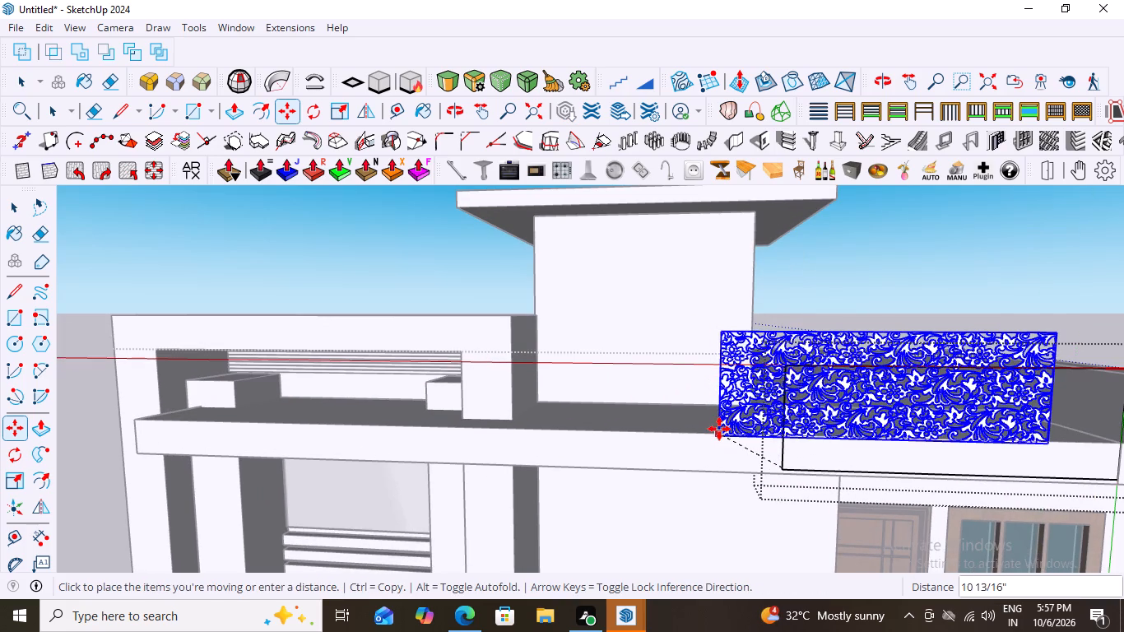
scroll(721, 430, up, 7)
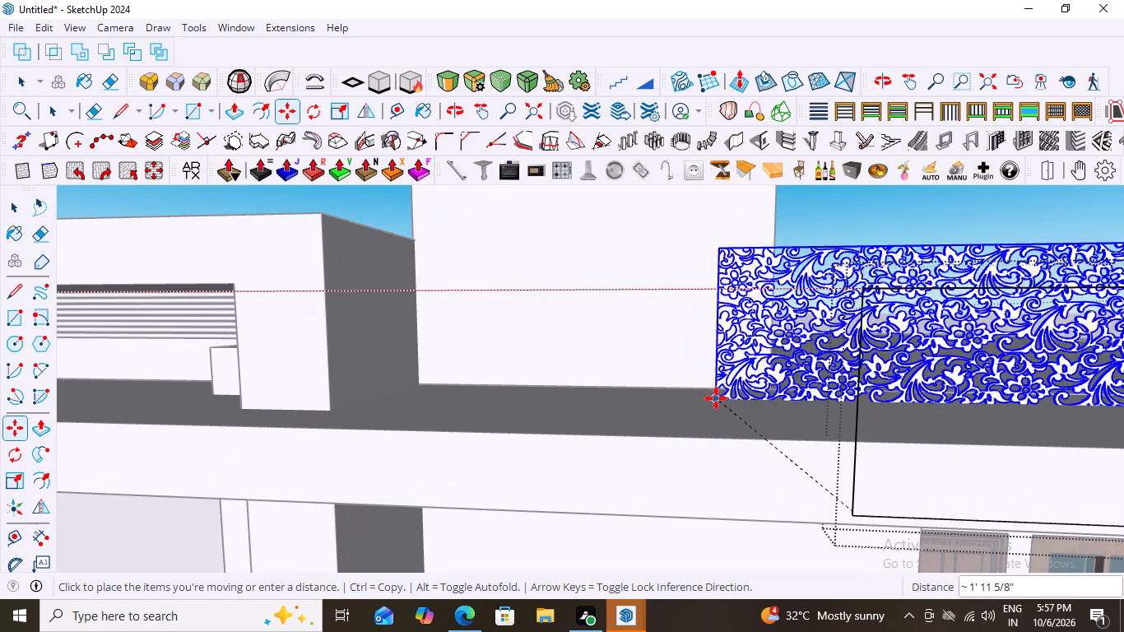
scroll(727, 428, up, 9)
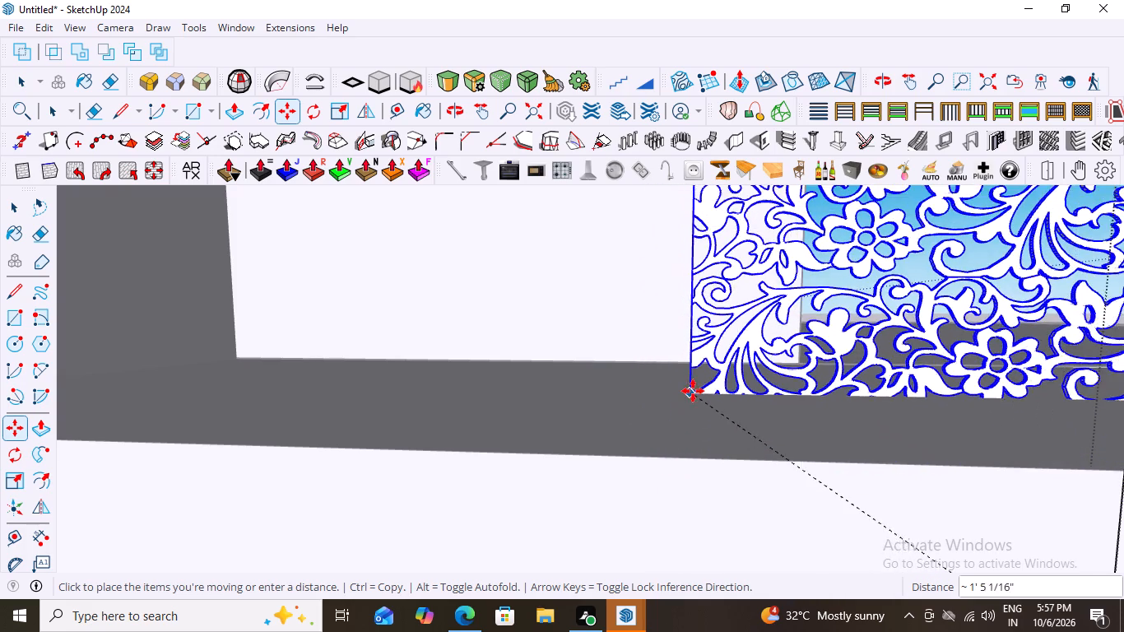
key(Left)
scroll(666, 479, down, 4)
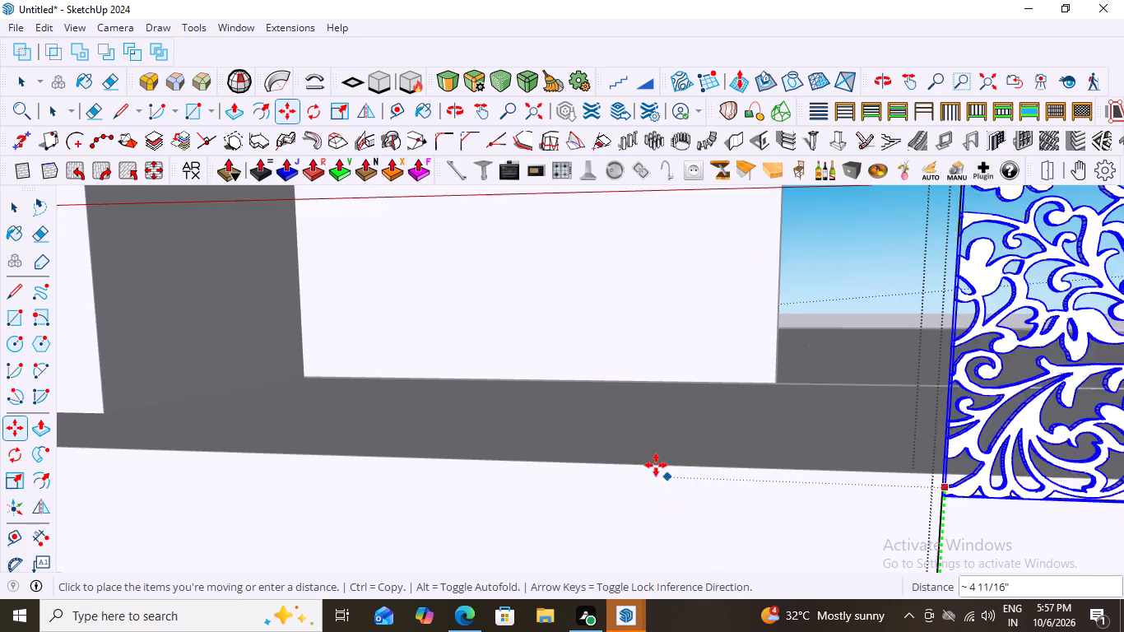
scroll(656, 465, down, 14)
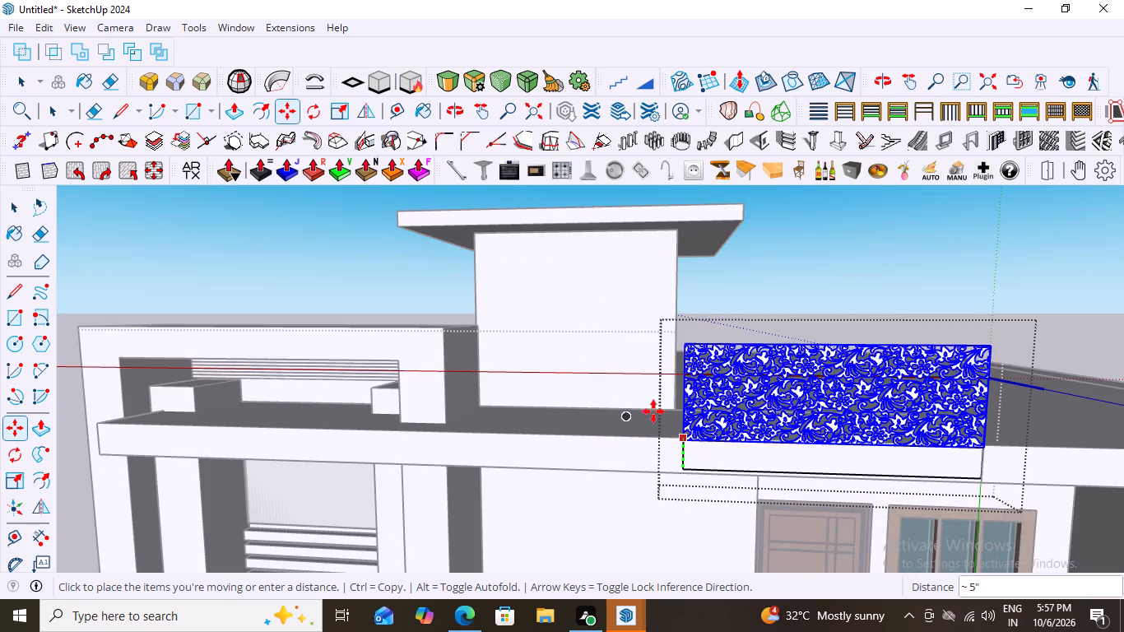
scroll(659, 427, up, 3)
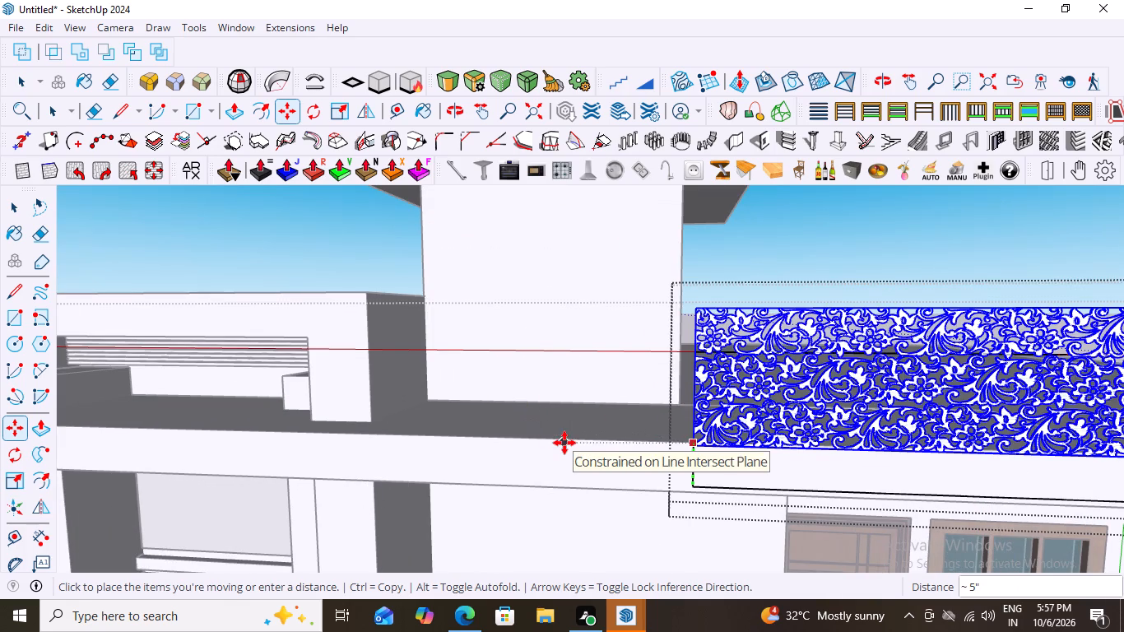
Move the floral panel by its lower corner 5 7/16" upward along the green axis onto the roof slab's top front edge.
key(m)
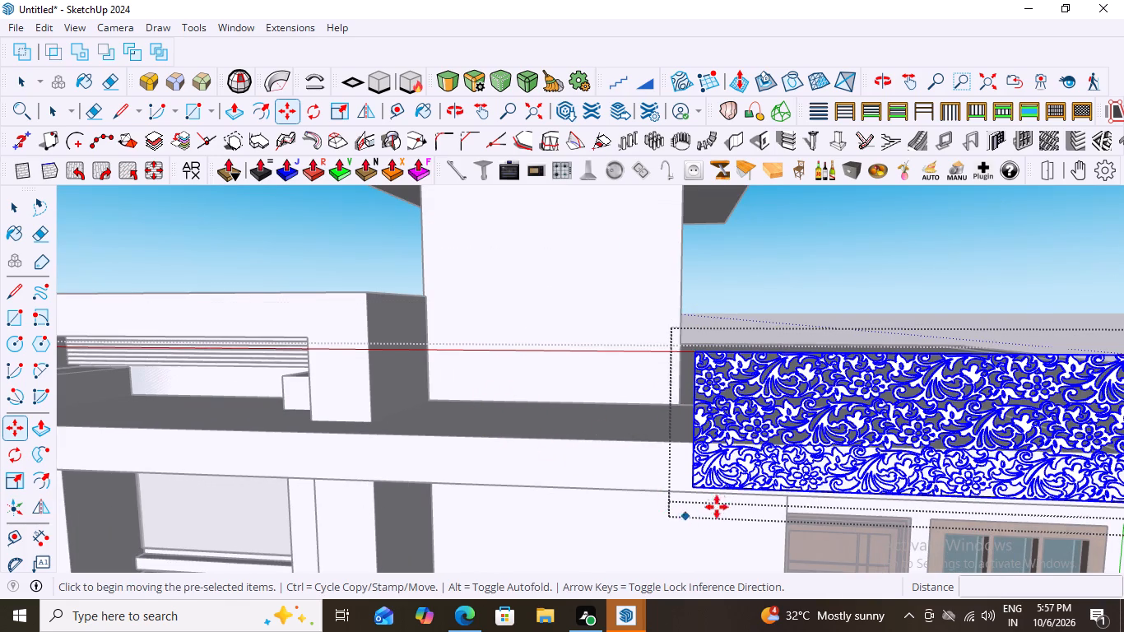
scroll(722, 504, up, 3)
click(677, 480)
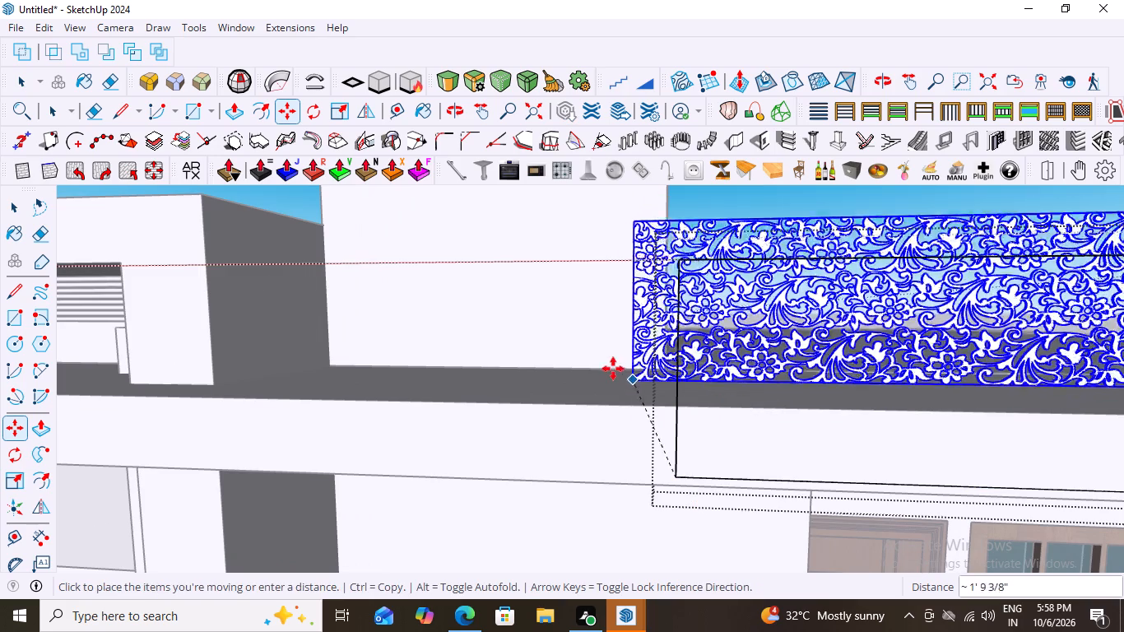
key(Up)
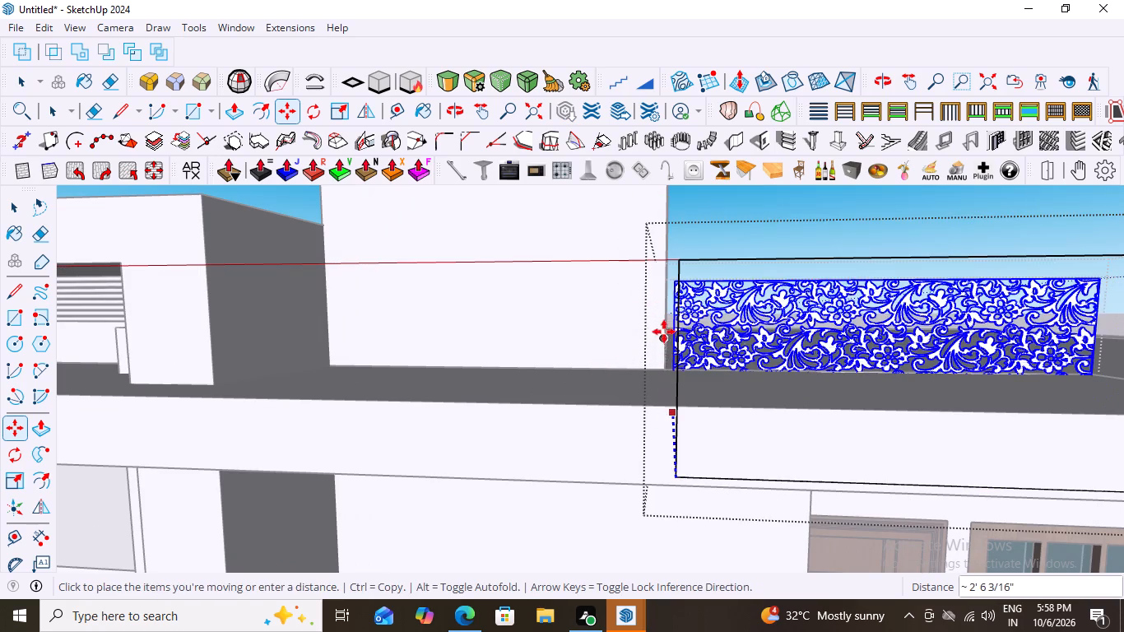
key(Left)
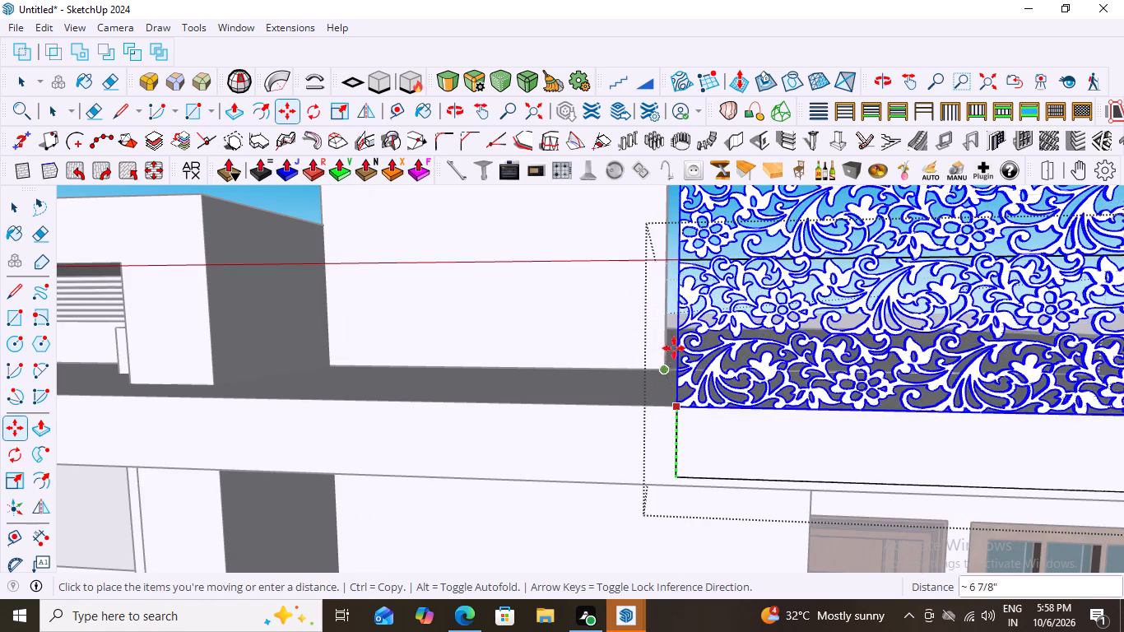
click(680, 406)
scroll(550, 411, down, 3)
scroll(613, 429, down, 7)
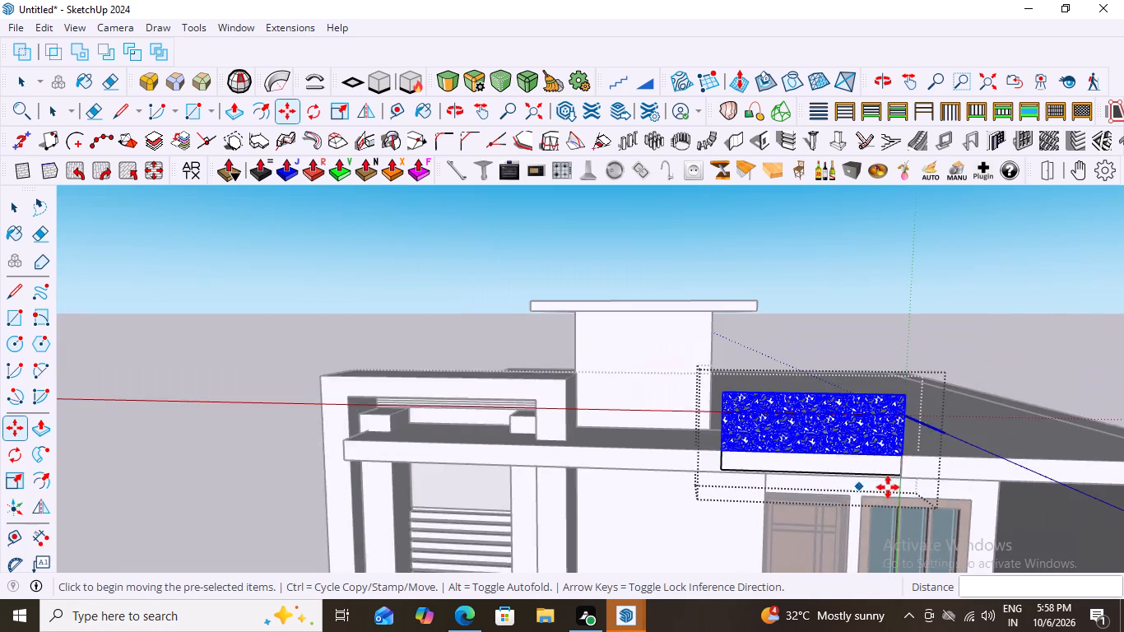
scroll(888, 487, down, 4)
scroll(823, 495, up, 11)
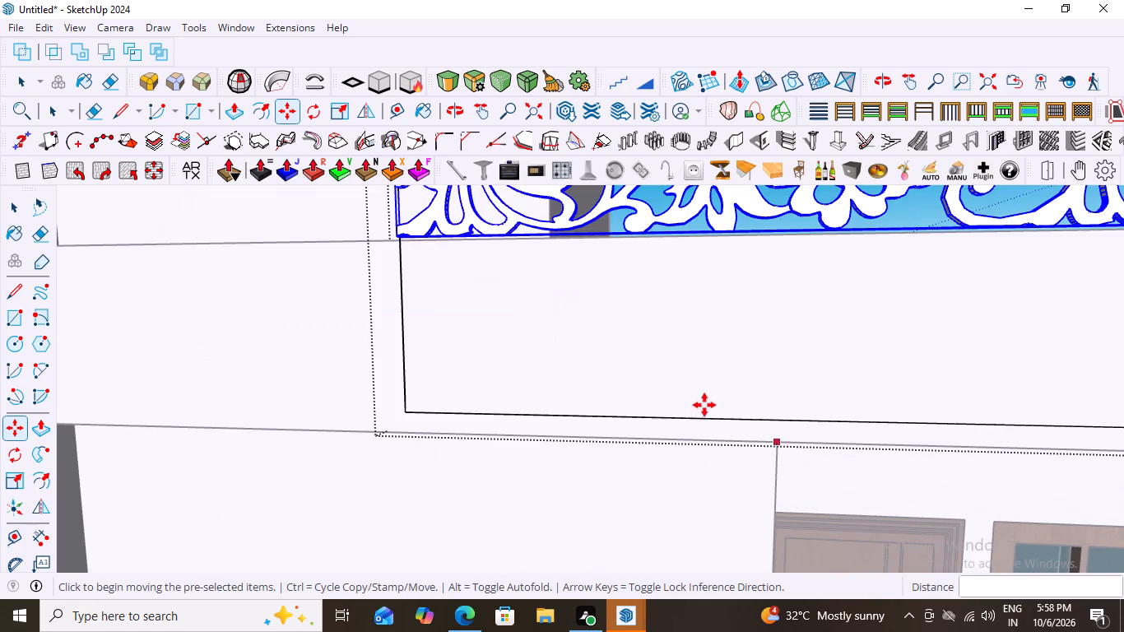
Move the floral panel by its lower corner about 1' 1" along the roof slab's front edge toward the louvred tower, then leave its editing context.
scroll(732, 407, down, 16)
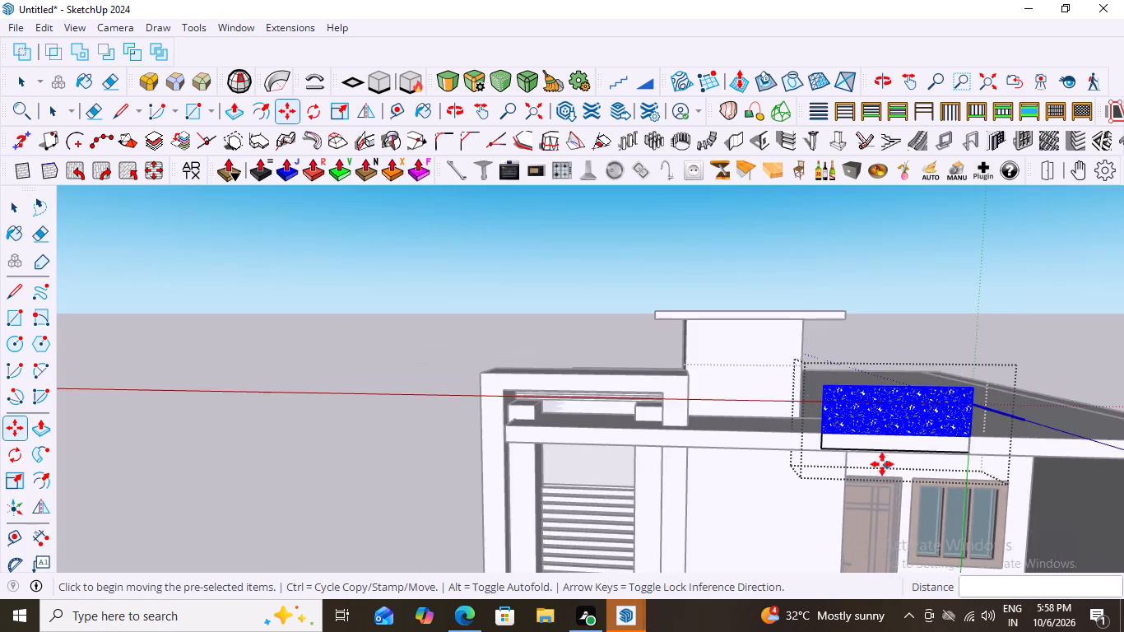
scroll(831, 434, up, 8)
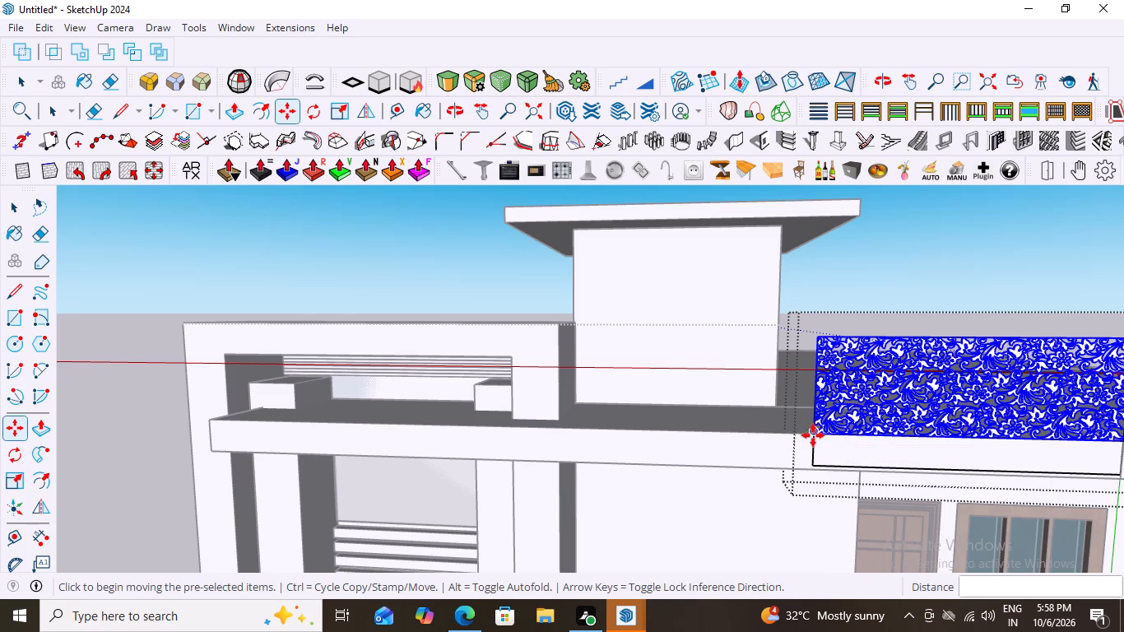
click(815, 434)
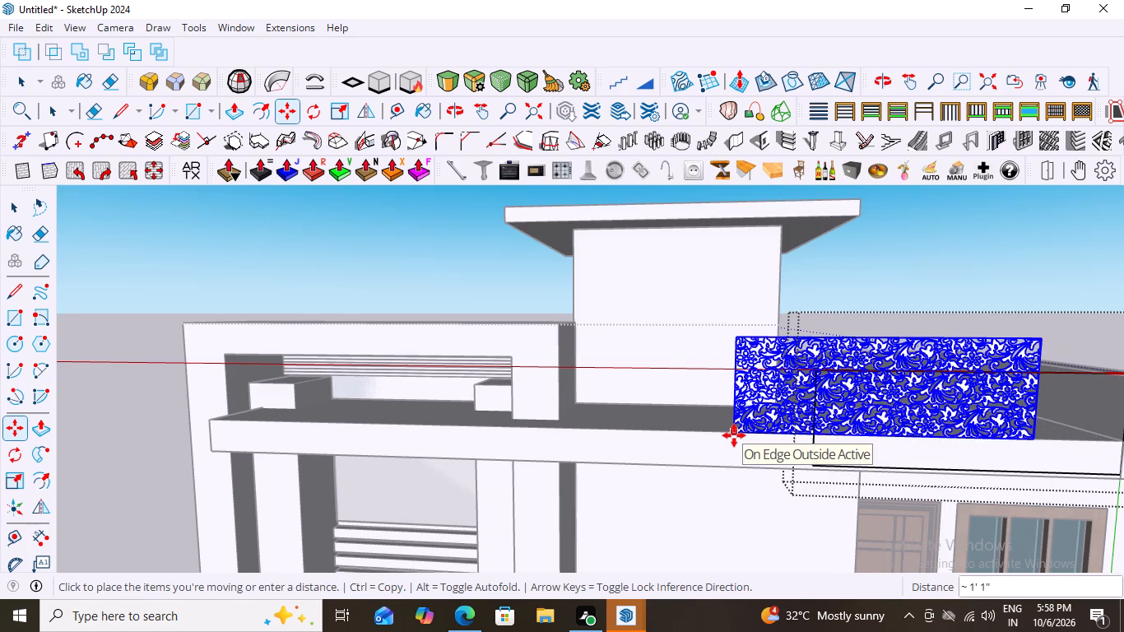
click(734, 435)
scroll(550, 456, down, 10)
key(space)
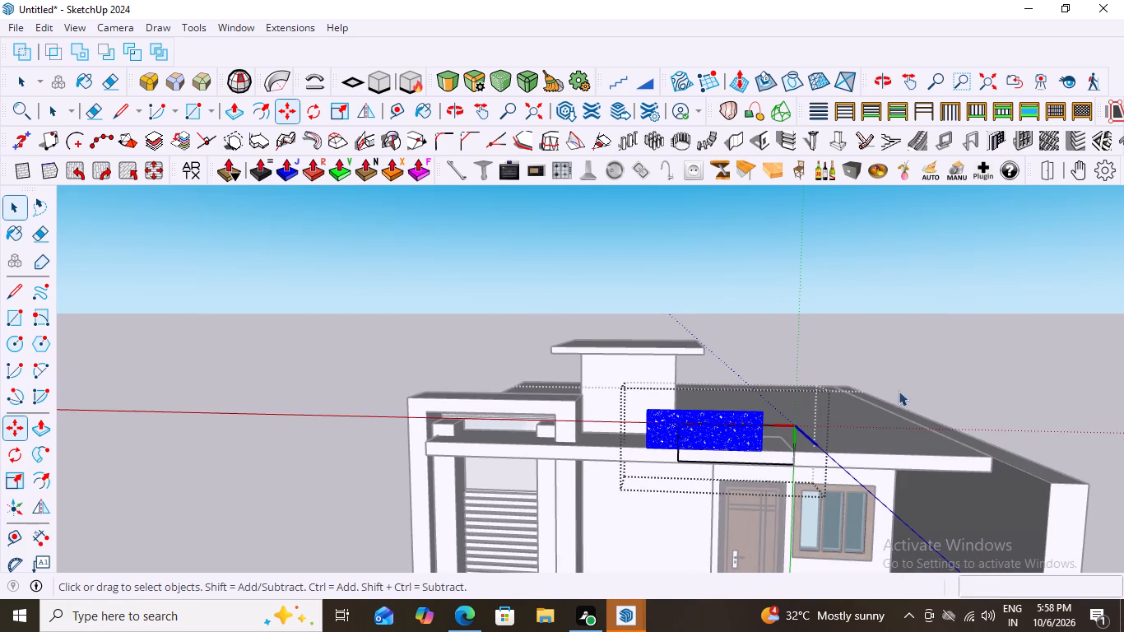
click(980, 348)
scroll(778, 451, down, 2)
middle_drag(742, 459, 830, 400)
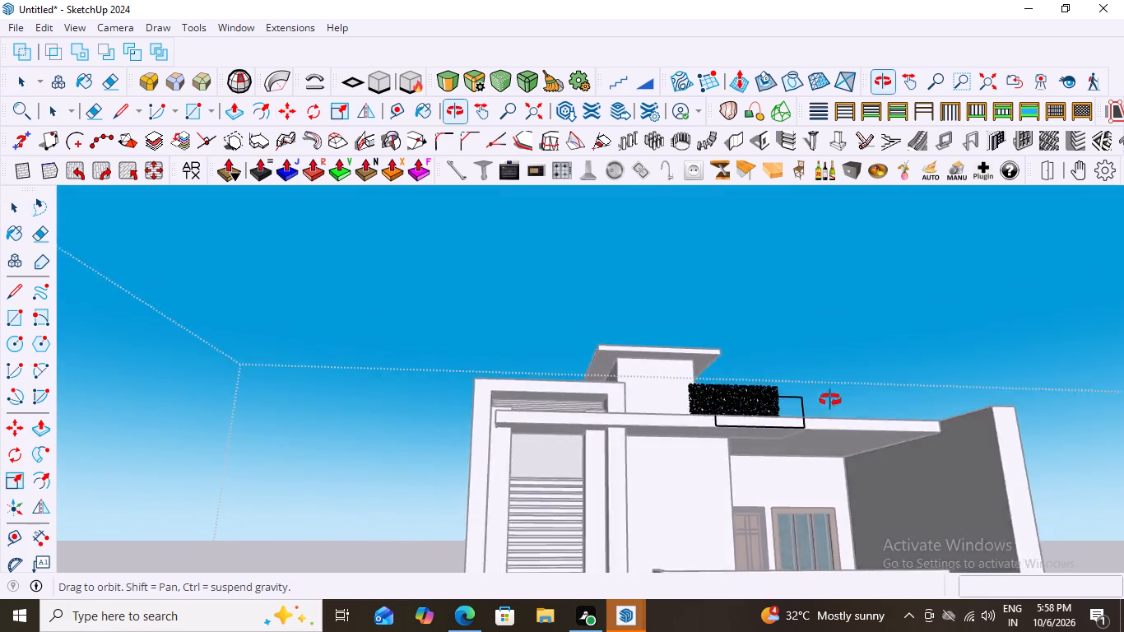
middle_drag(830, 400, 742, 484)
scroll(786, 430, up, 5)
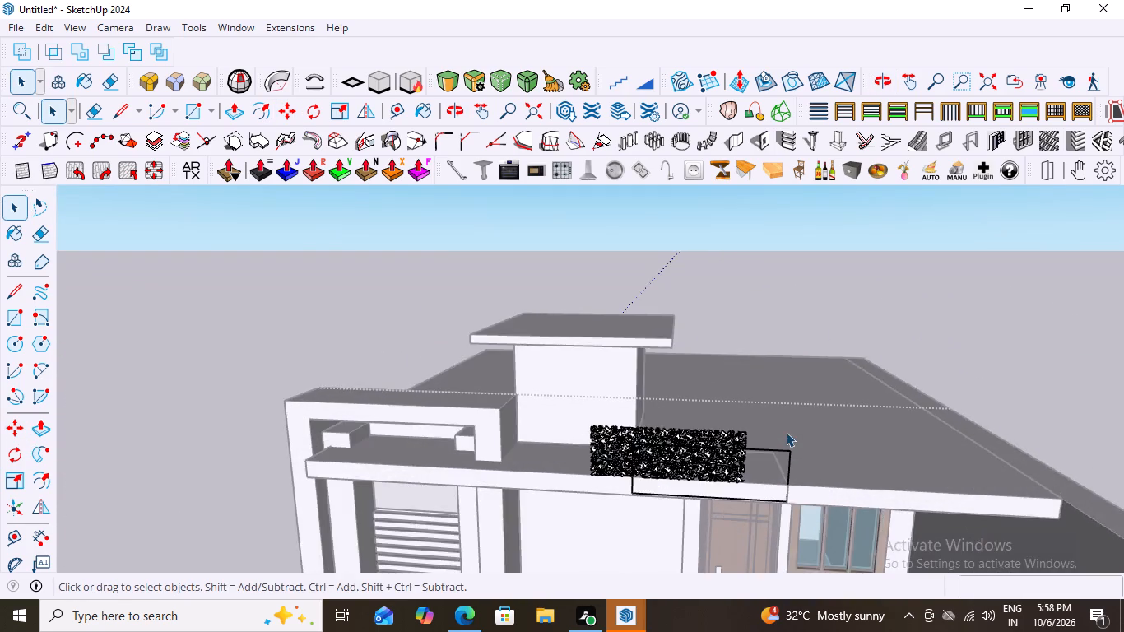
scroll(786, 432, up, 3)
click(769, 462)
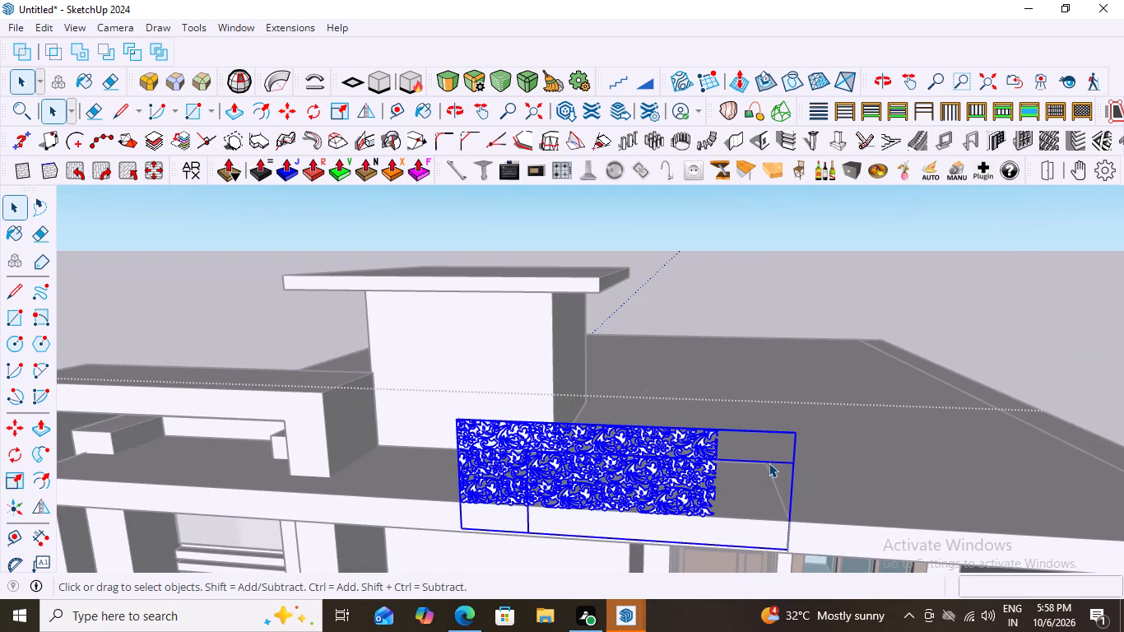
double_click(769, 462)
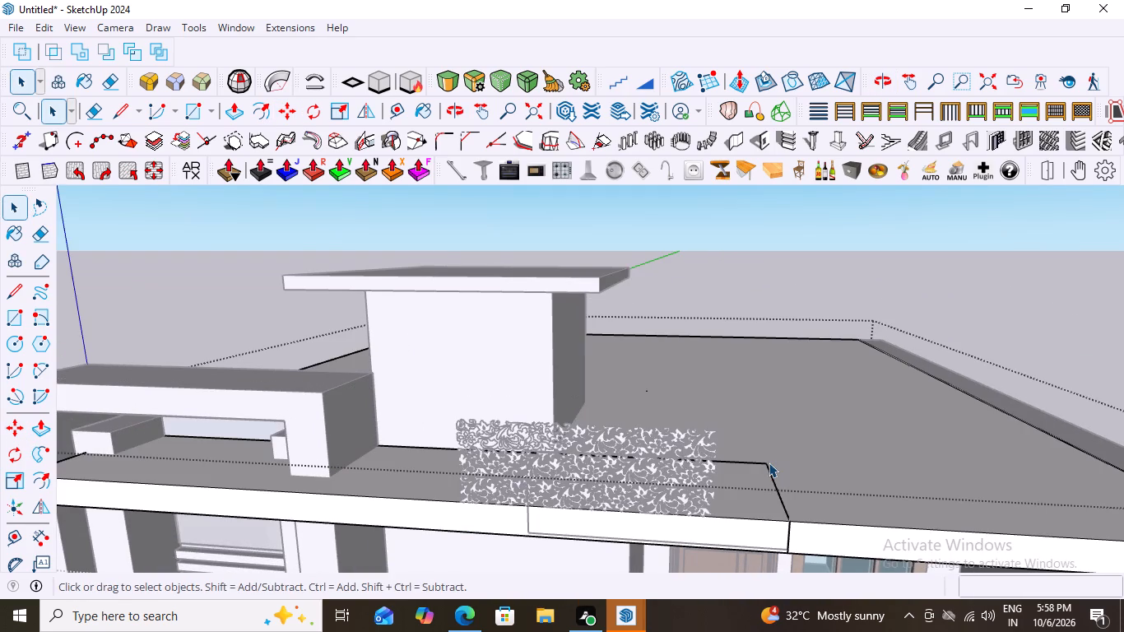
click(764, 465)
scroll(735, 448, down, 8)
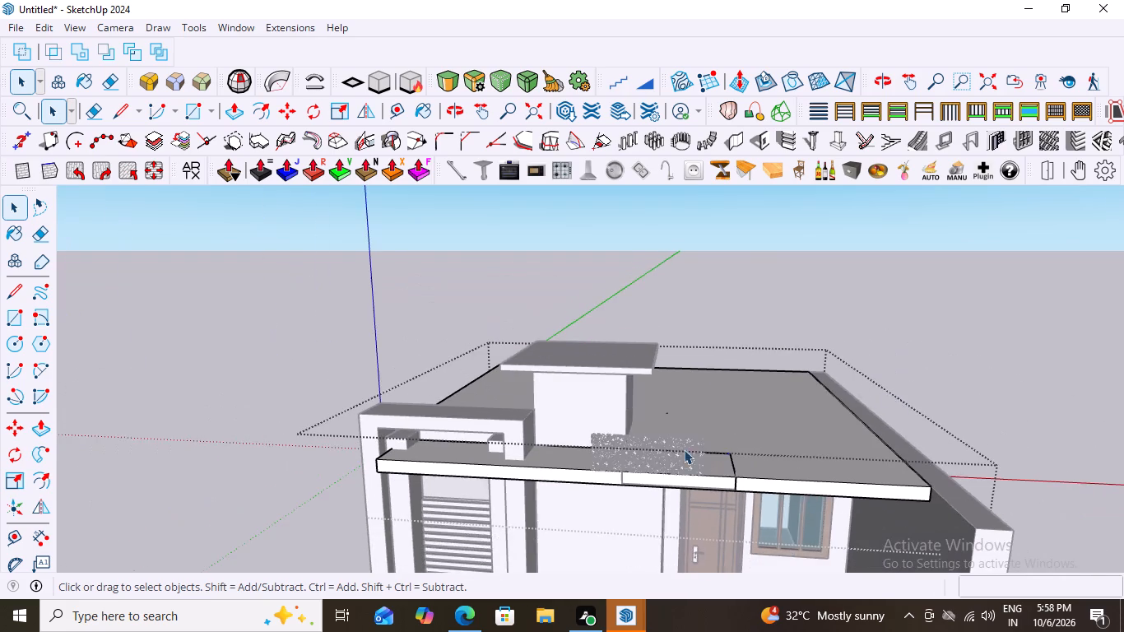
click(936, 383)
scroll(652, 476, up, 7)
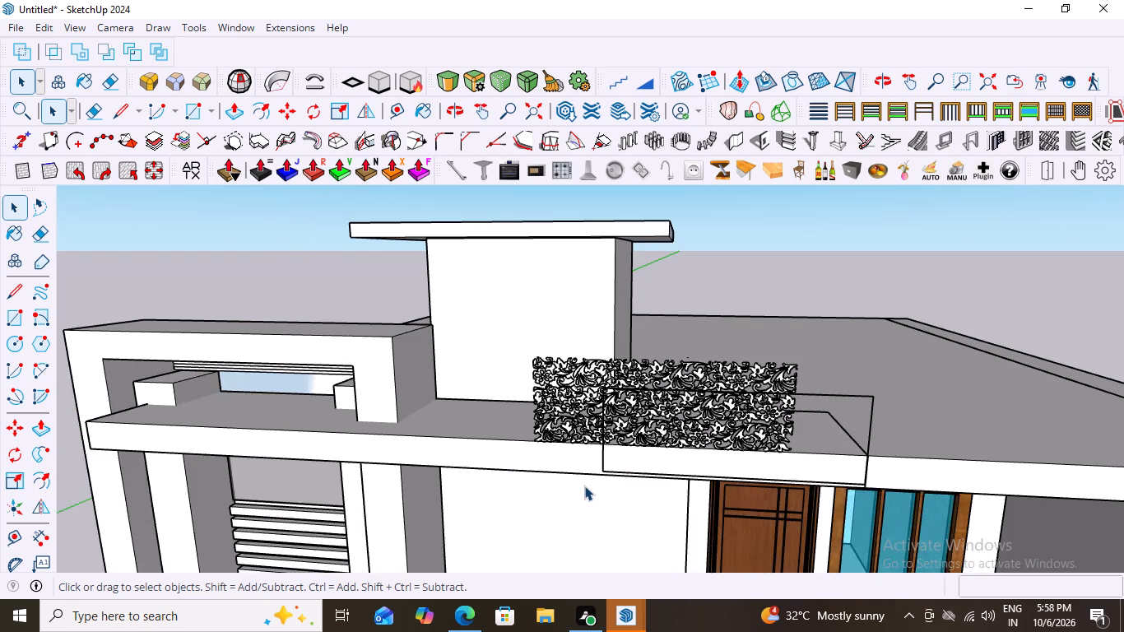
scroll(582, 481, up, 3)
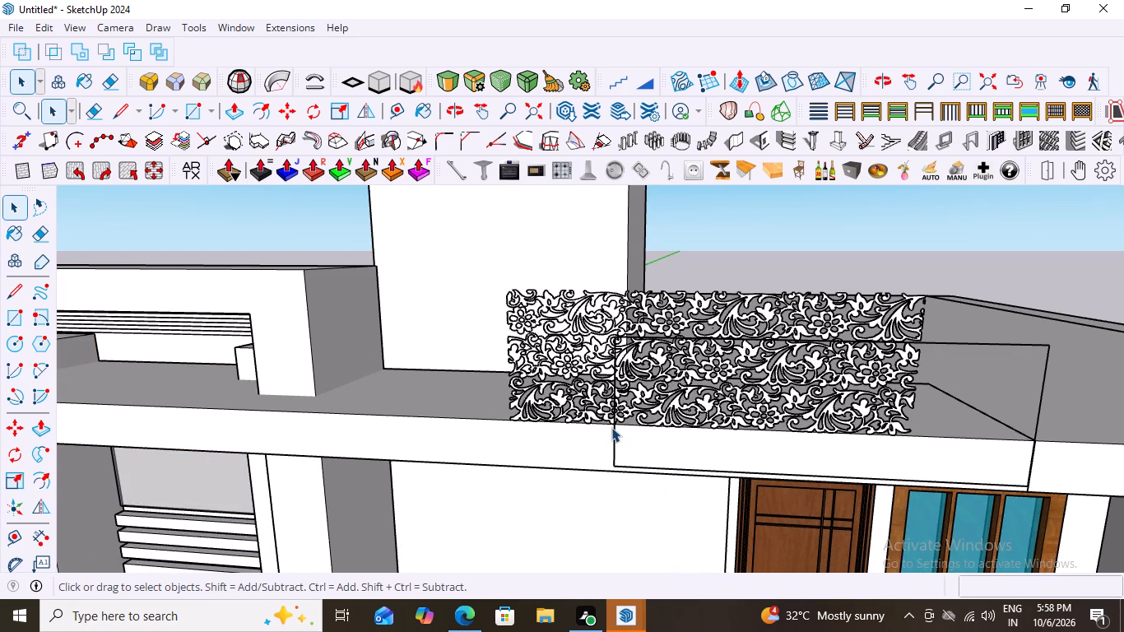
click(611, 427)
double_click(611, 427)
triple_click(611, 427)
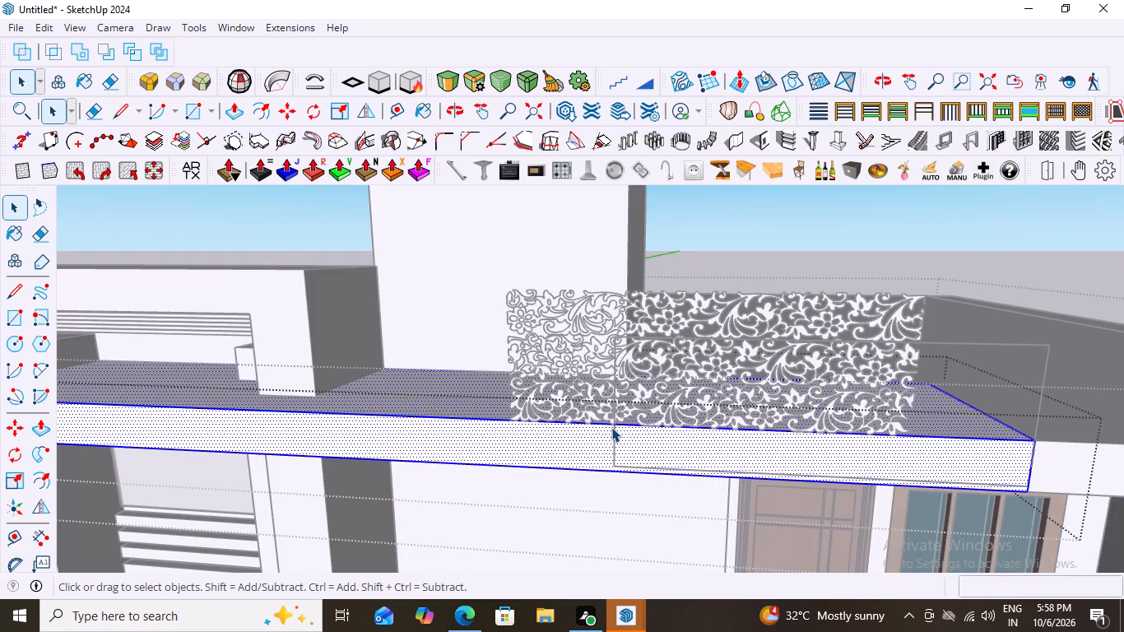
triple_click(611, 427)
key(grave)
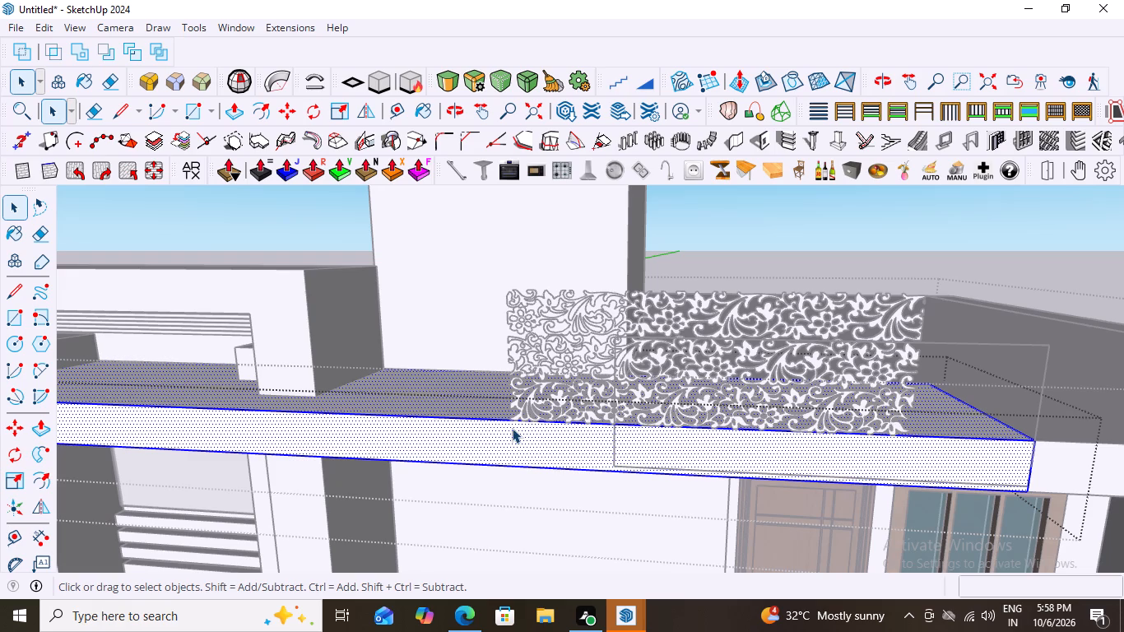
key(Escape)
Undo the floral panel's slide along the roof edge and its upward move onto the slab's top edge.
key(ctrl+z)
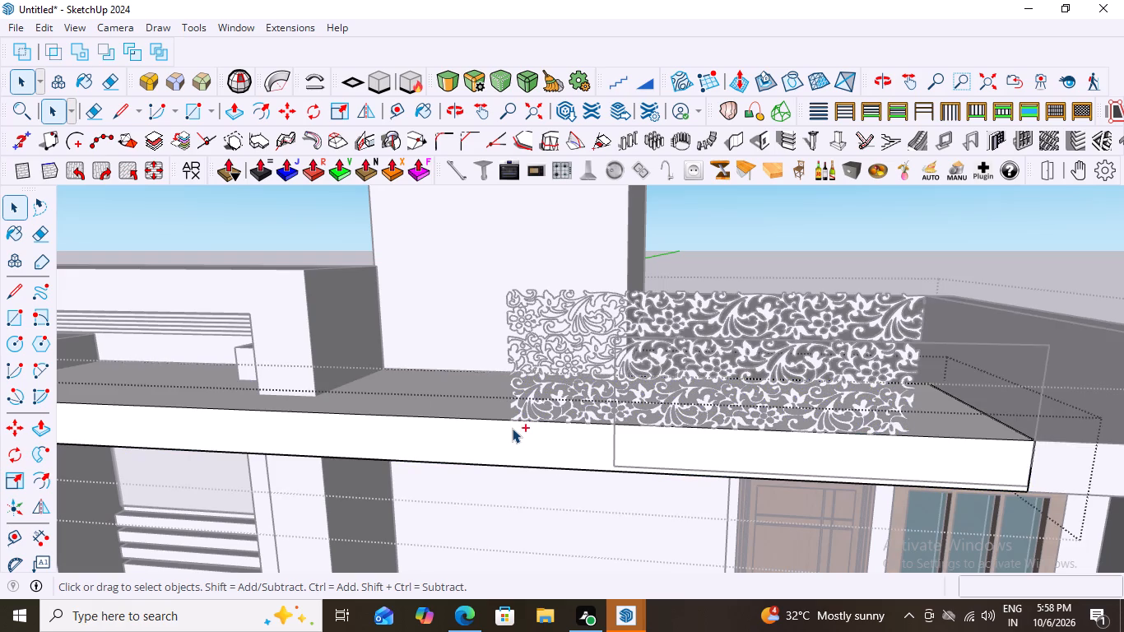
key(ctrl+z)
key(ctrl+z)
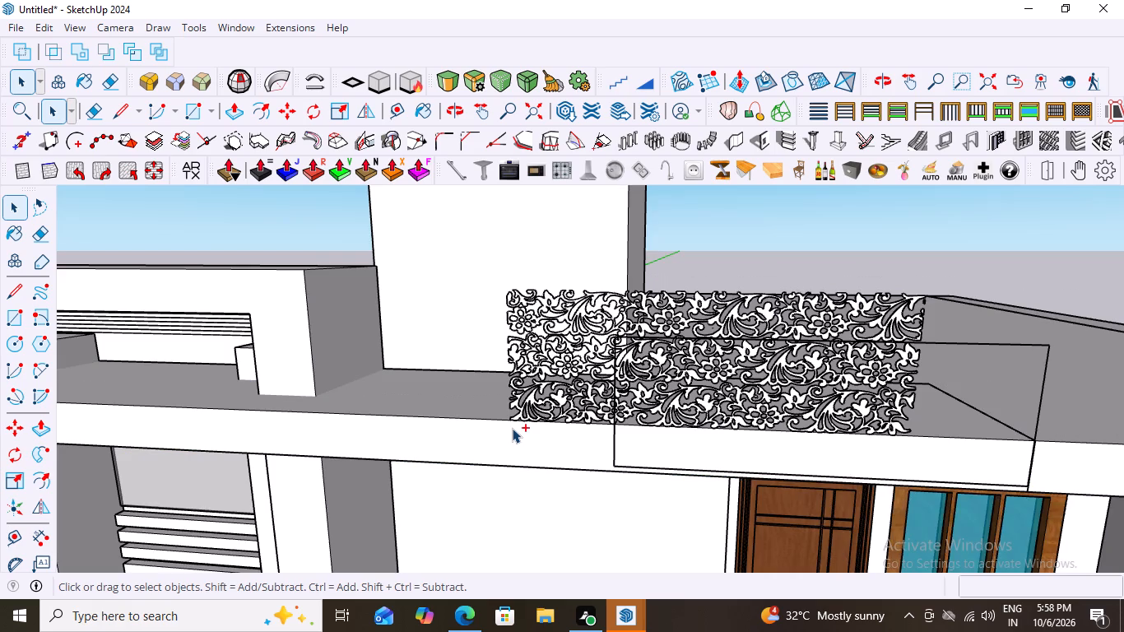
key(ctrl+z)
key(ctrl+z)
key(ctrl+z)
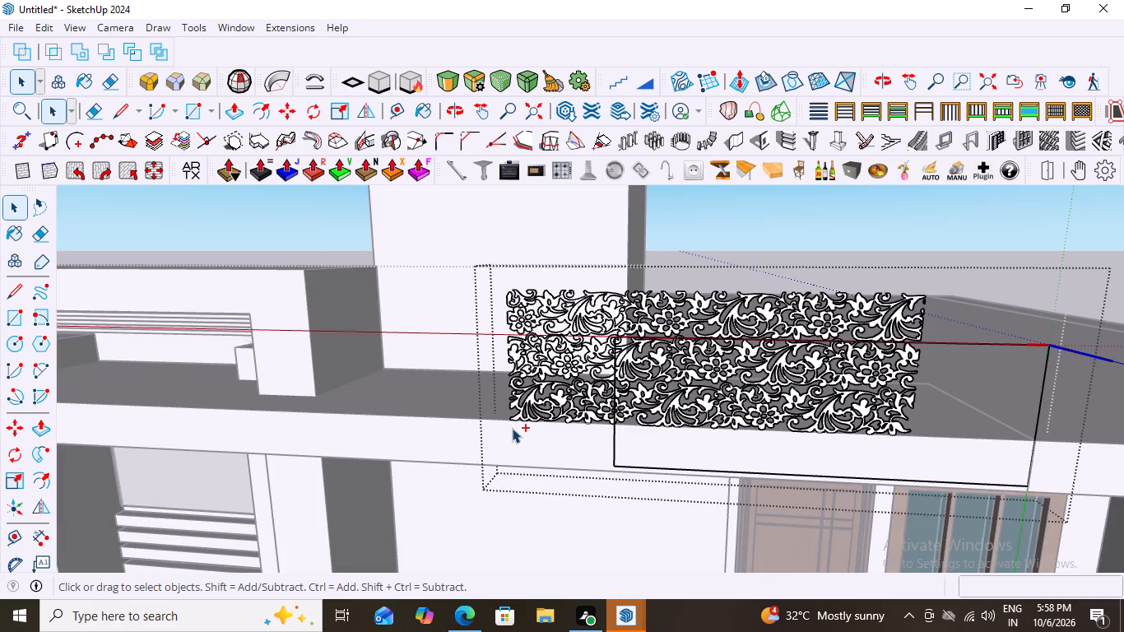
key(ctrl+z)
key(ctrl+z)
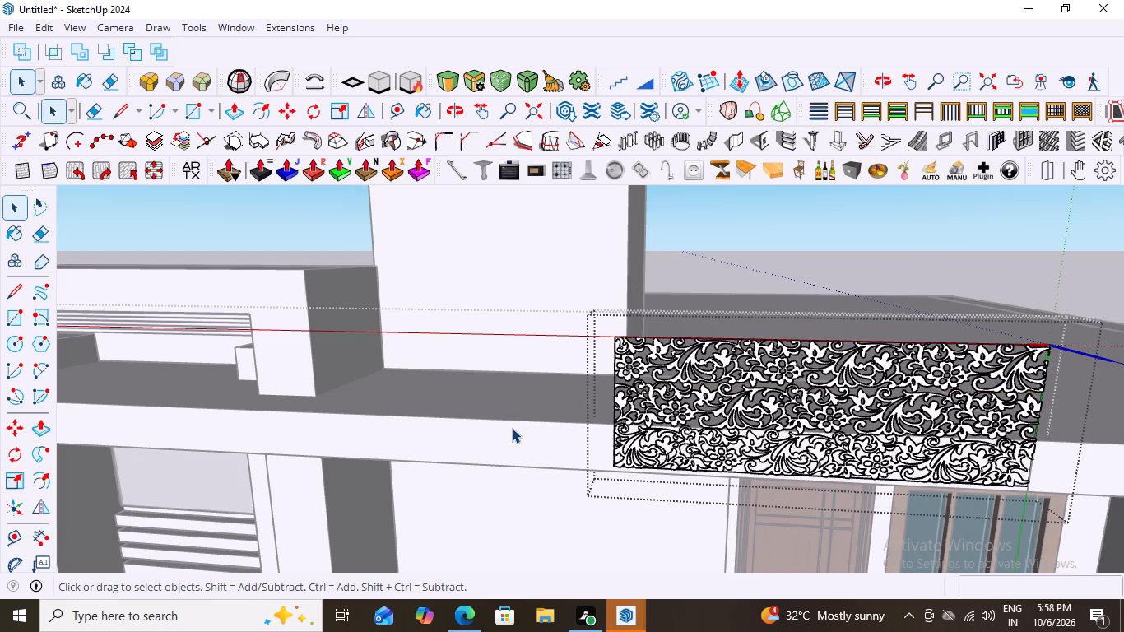
Select the floral panel and move it by its lower corner 5 3/8" upward along the green axis onto the roof slab's top front edge.
scroll(852, 318, down, 6)
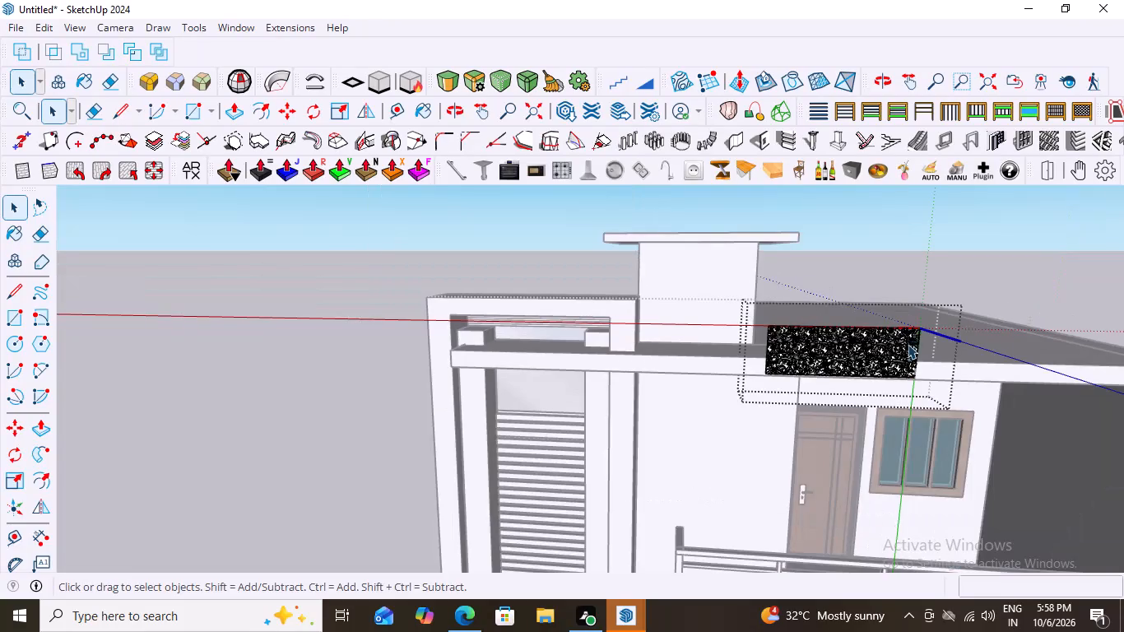
scroll(896, 401, up, 13)
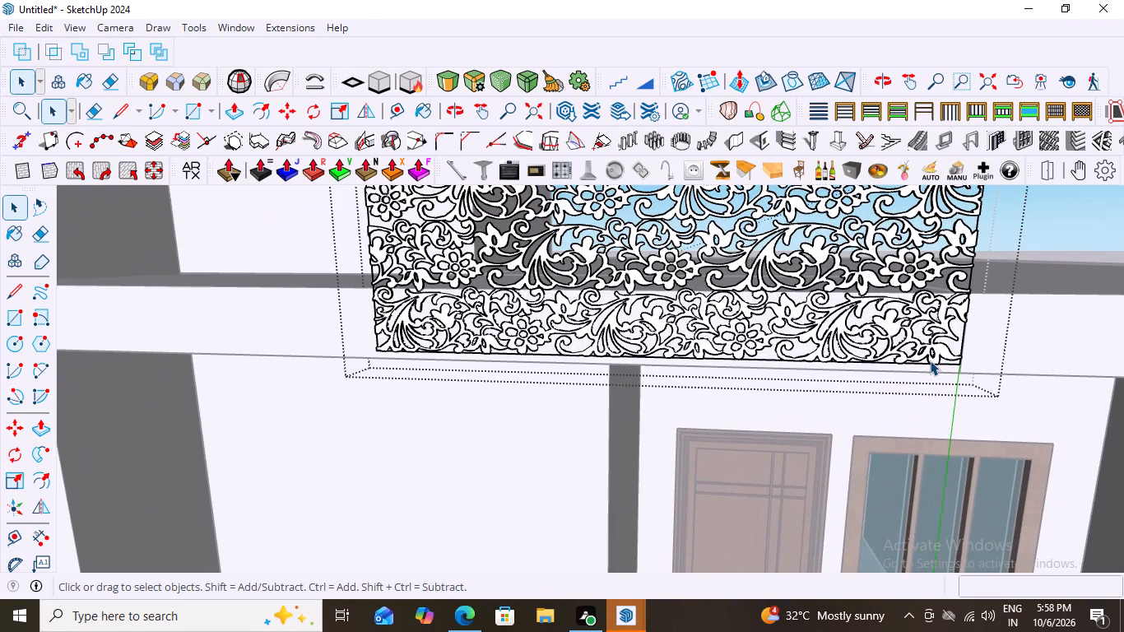
click(945, 361)
scroll(867, 346, down, 10)
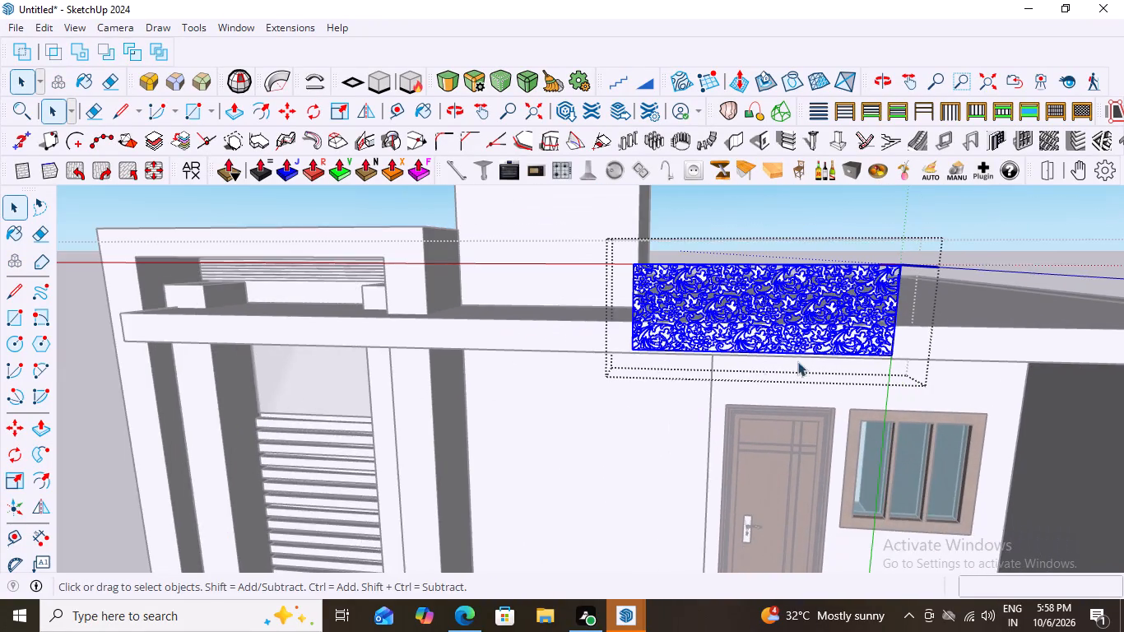
scroll(617, 367, up, 2)
key(m)
scroll(662, 337, up, 4)
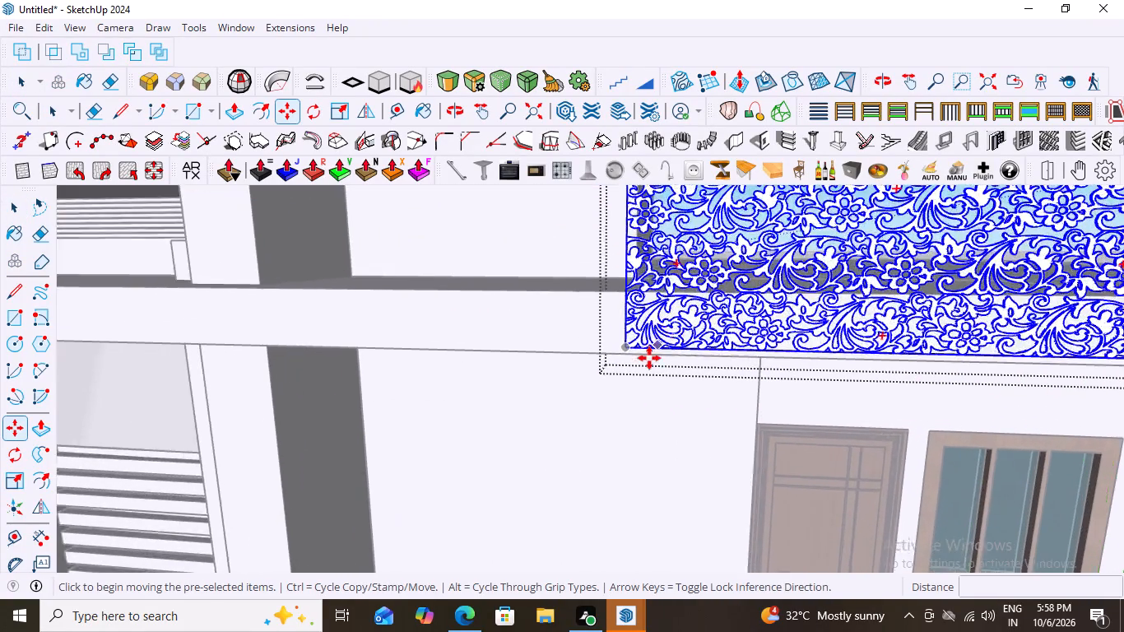
scroll(649, 358, up, 3)
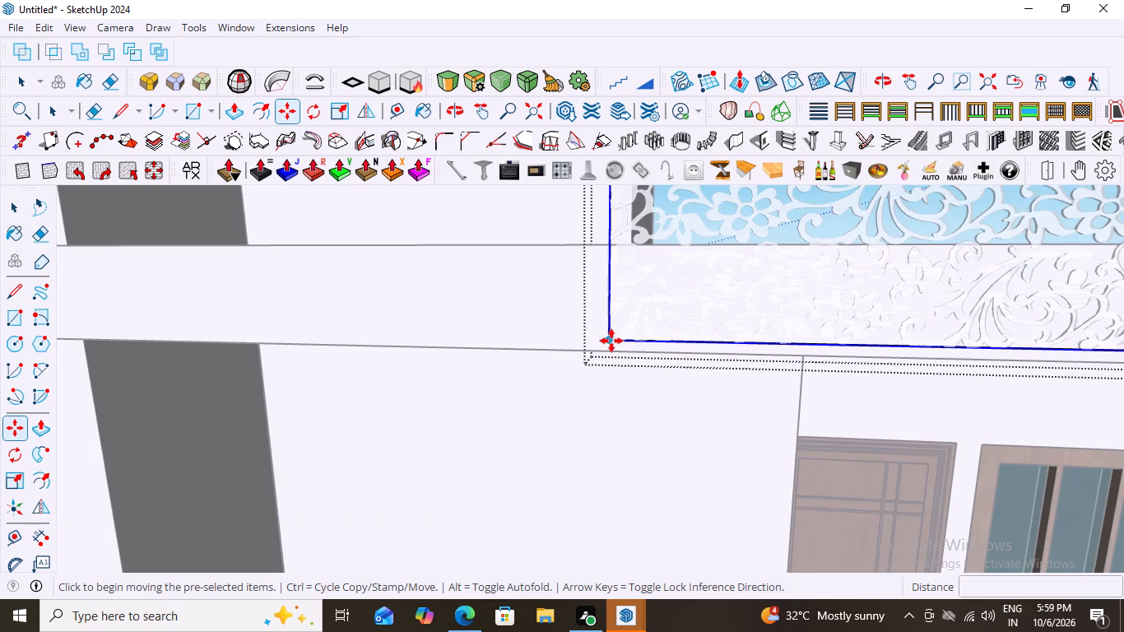
click(611, 341)
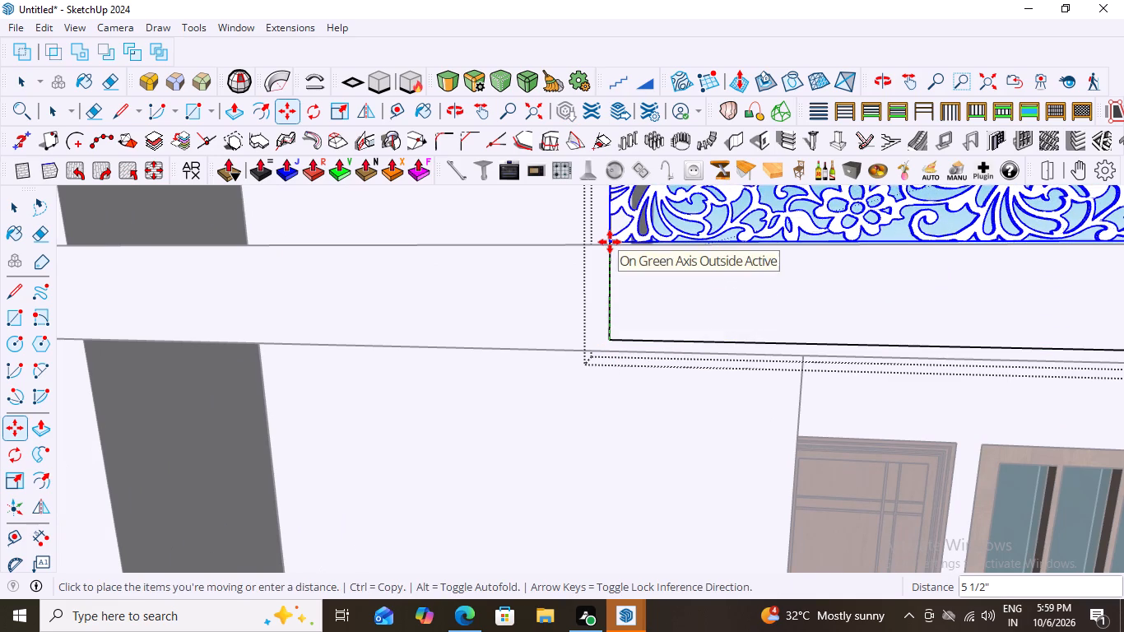
scroll(609, 246, up, 15)
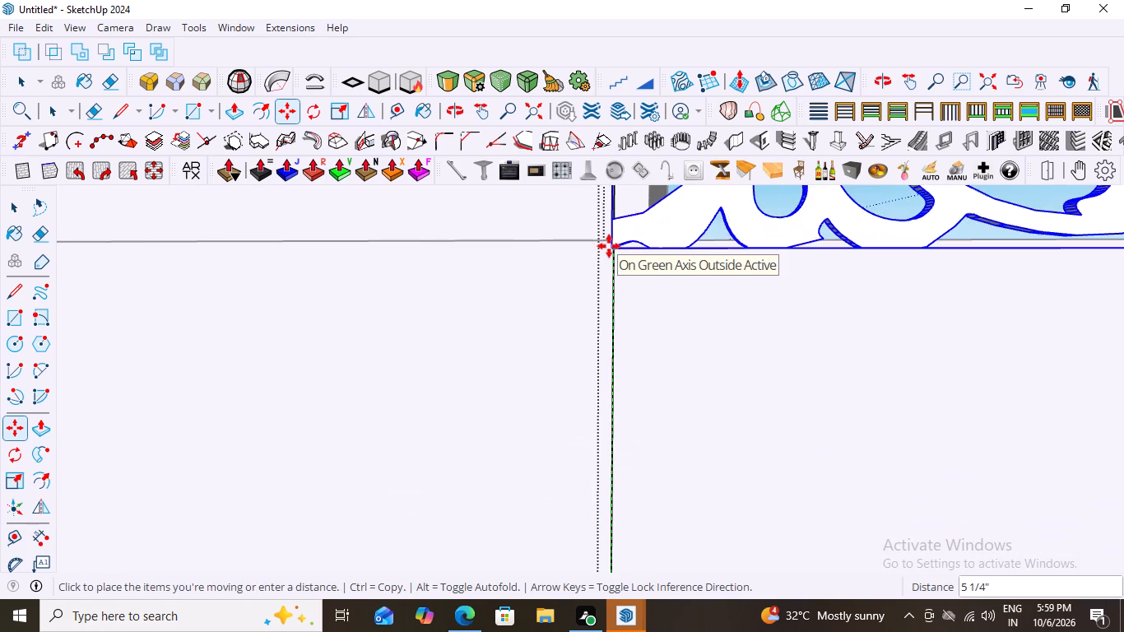
scroll(609, 246, up, 1)
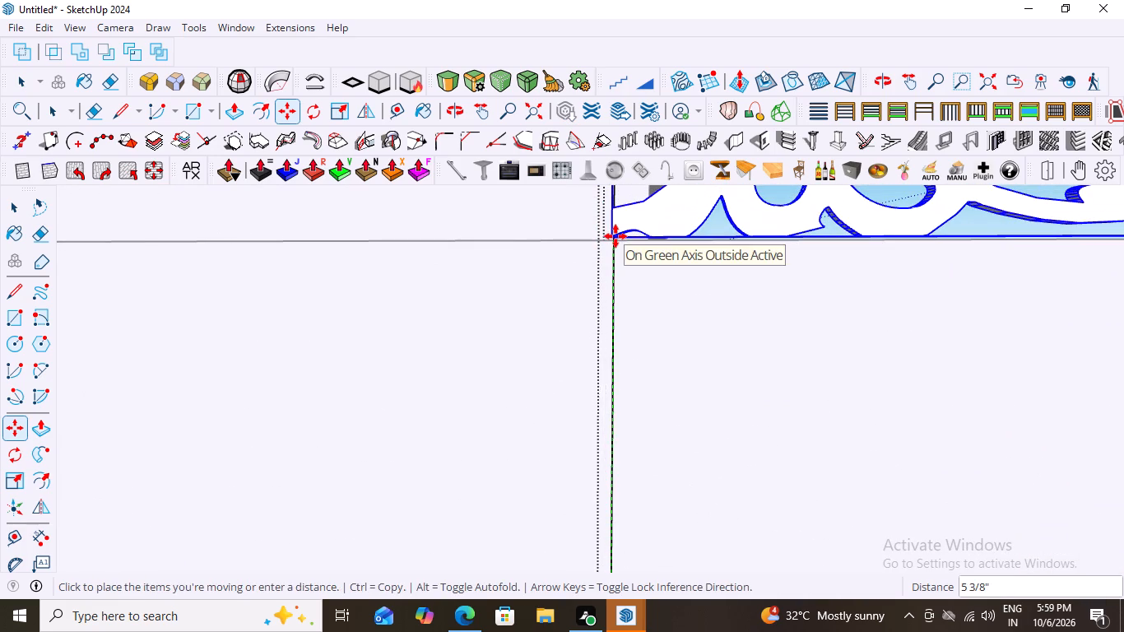
click(615, 236)
Slide the floral panel by its lower corner a short way along the roof's front edge toward the louvred tower, then leave its nested editing context.
scroll(521, 276, down, 20)
scroll(521, 276, down, 3)
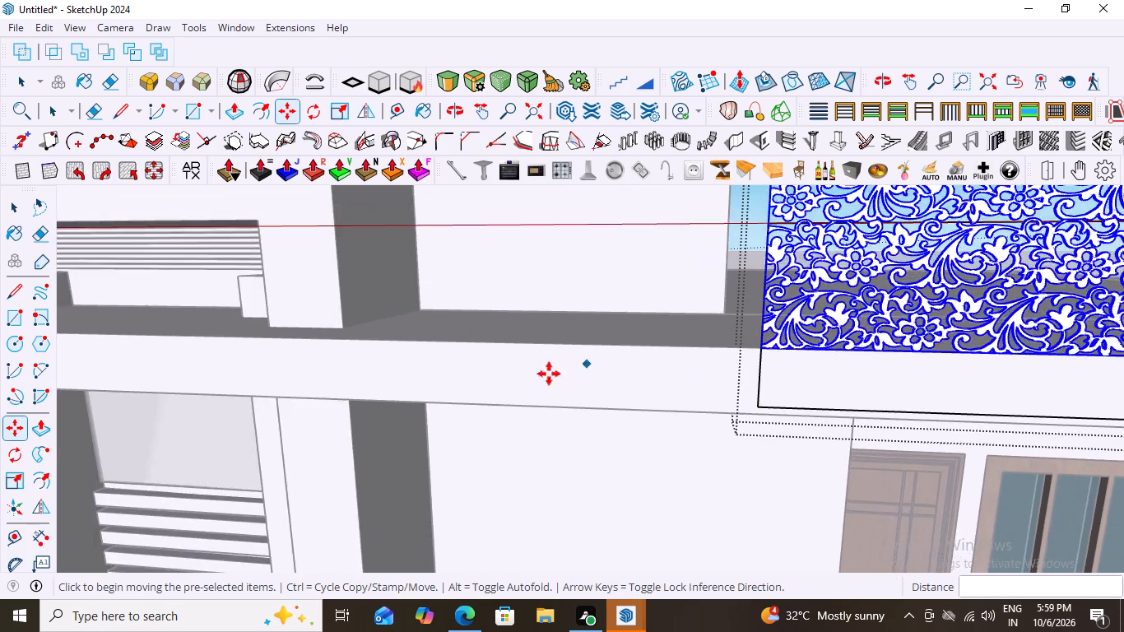
scroll(549, 374, down, 12)
middle_drag(680, 484, 768, 469)
scroll(611, 393, up, 14)
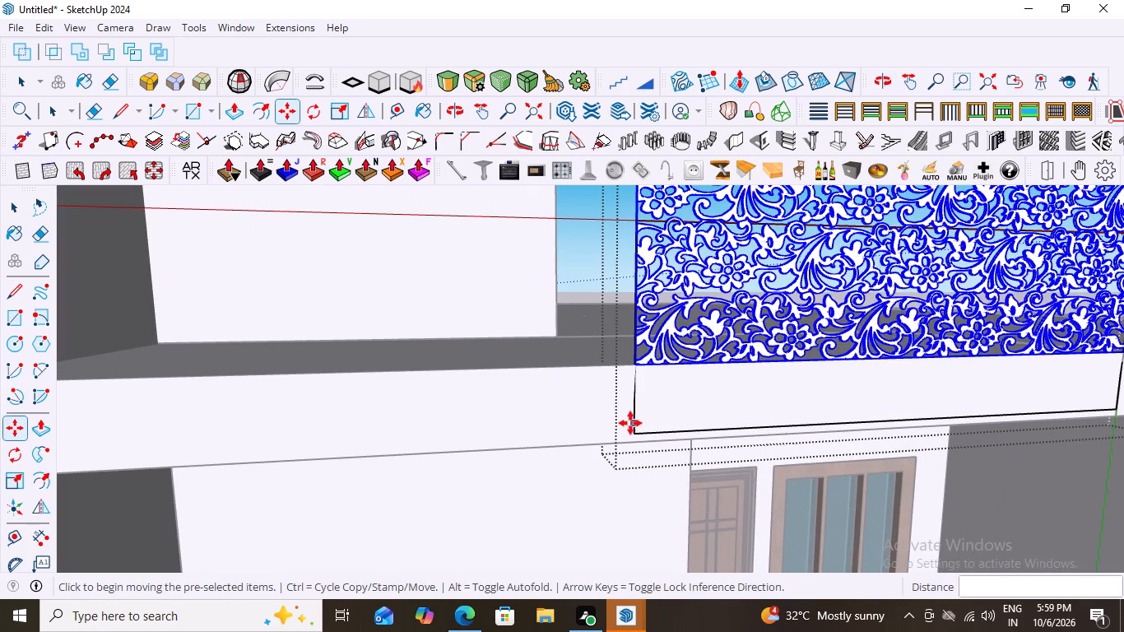
scroll(653, 446, up, 4)
scroll(641, 425, down, 15)
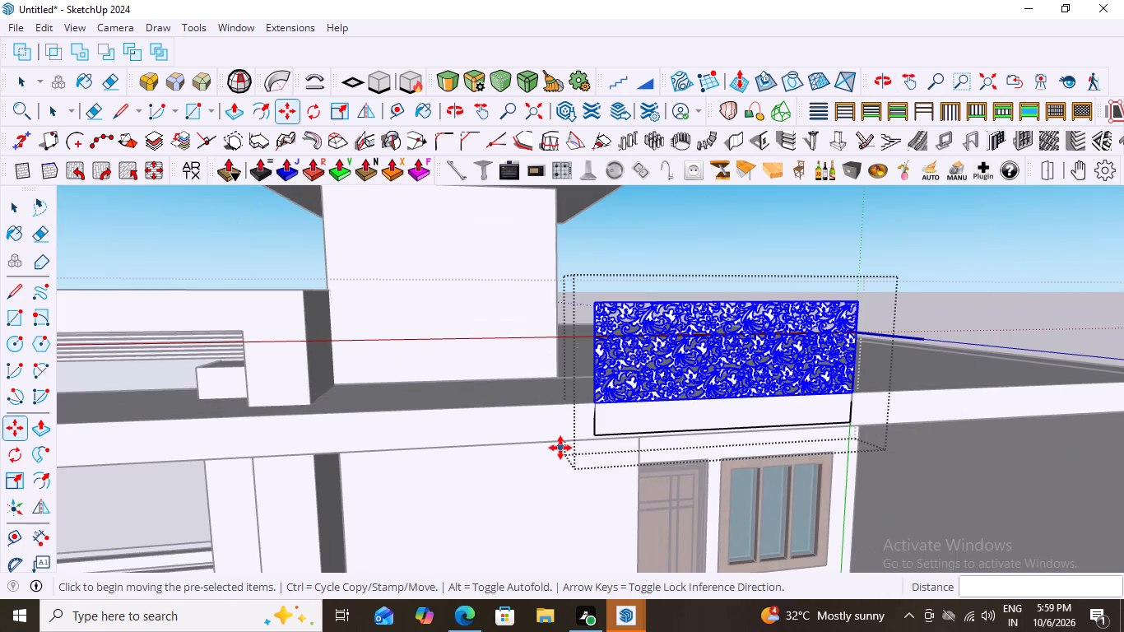
scroll(607, 390, up, 7)
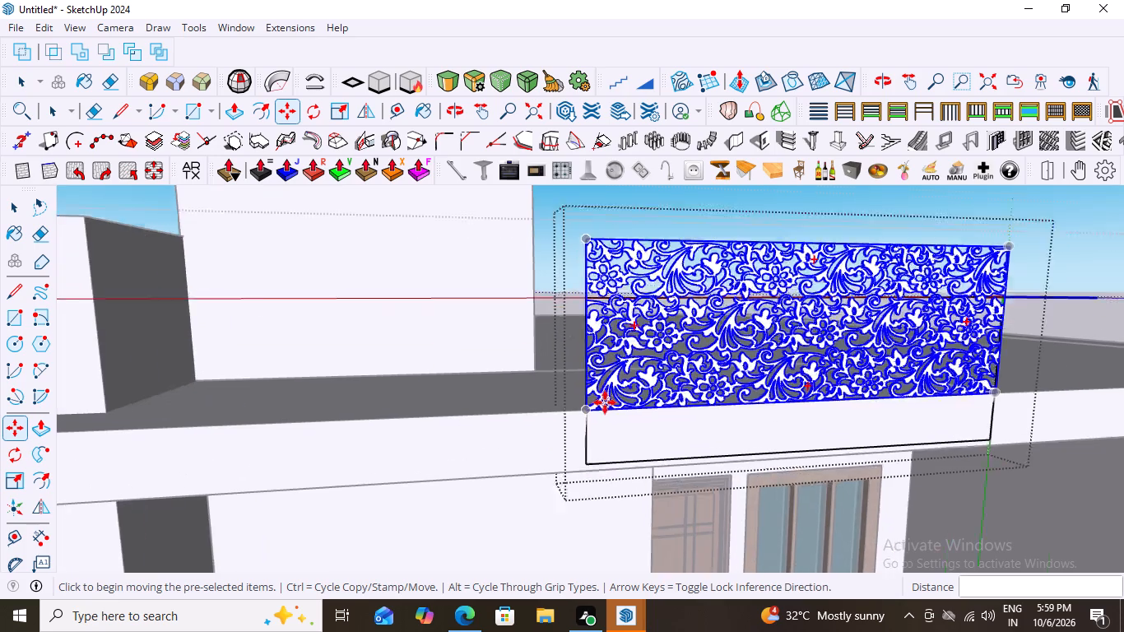
scroll(605, 402, up, 2)
click(577, 415)
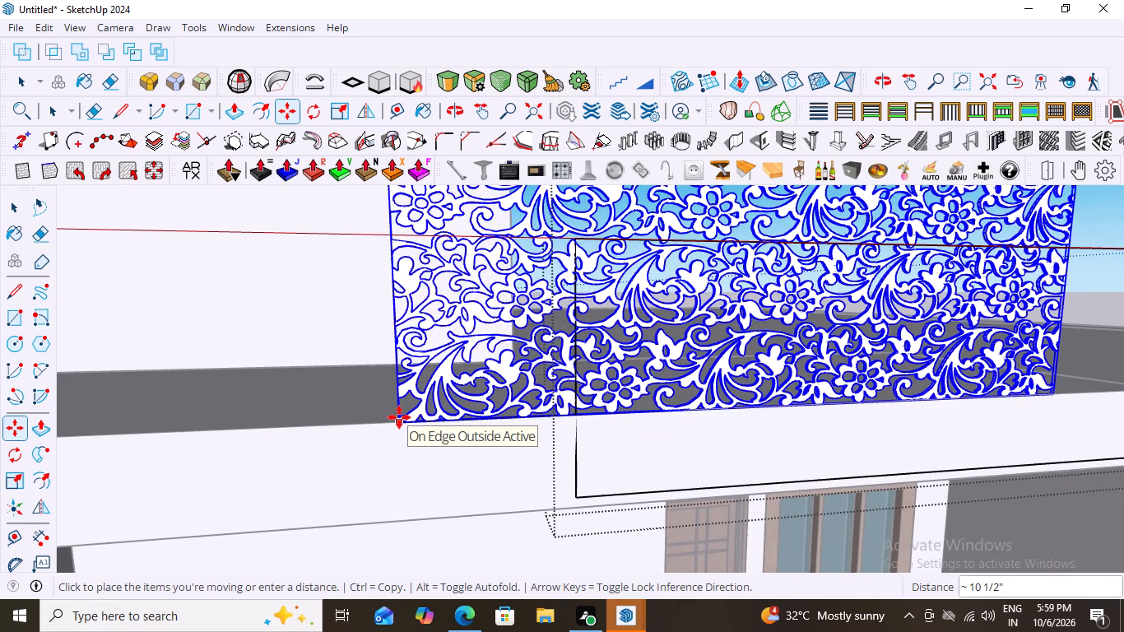
scroll(399, 417, down, 10)
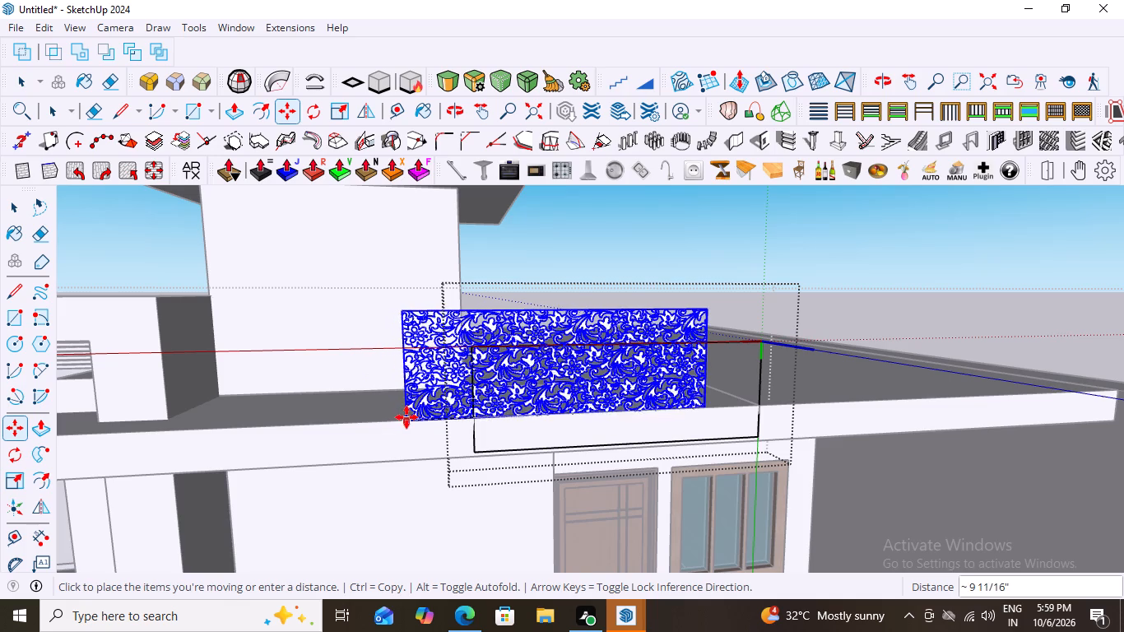
click(423, 417)
scroll(302, 431, down, 6)
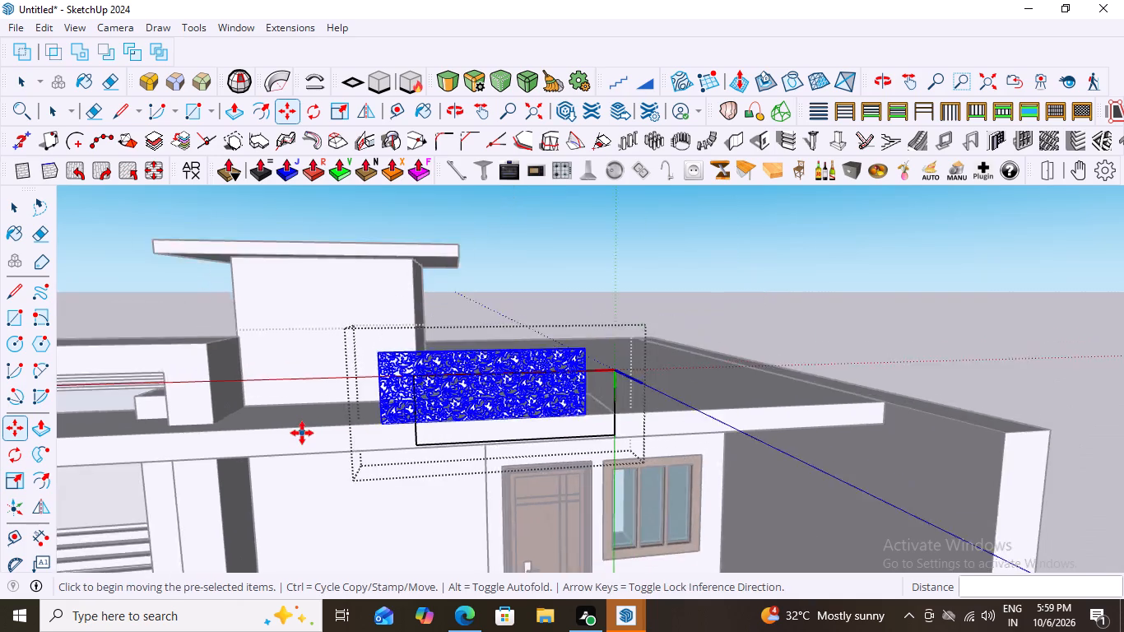
scroll(302, 433, down, 8)
key(space)
double_click(768, 374)
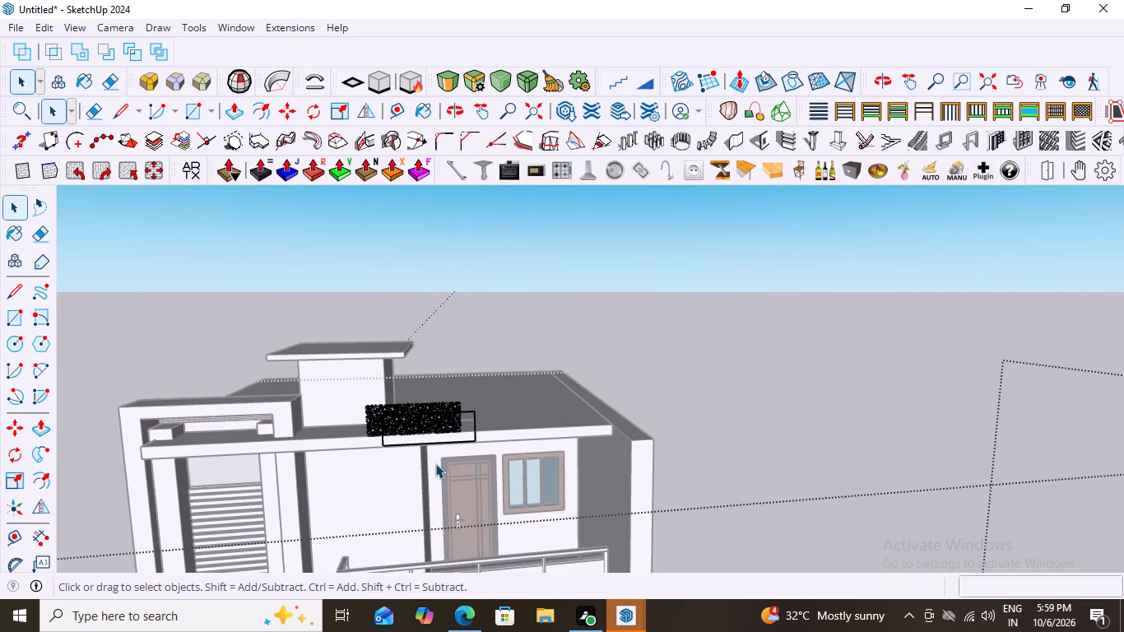
Examine the rectangular outline offset from the floral pattern at the roof's front edge, then leave the nested editing context.
scroll(432, 463, up, 7)
scroll(521, 376, up, 4)
scroll(540, 300, up, 2)
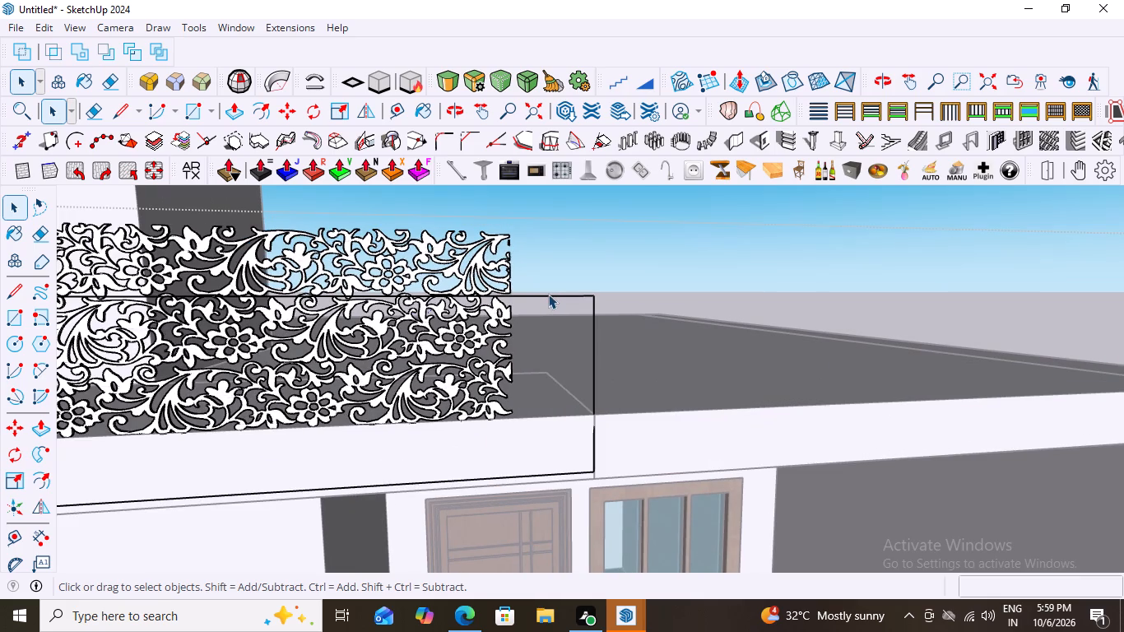
click(555, 295)
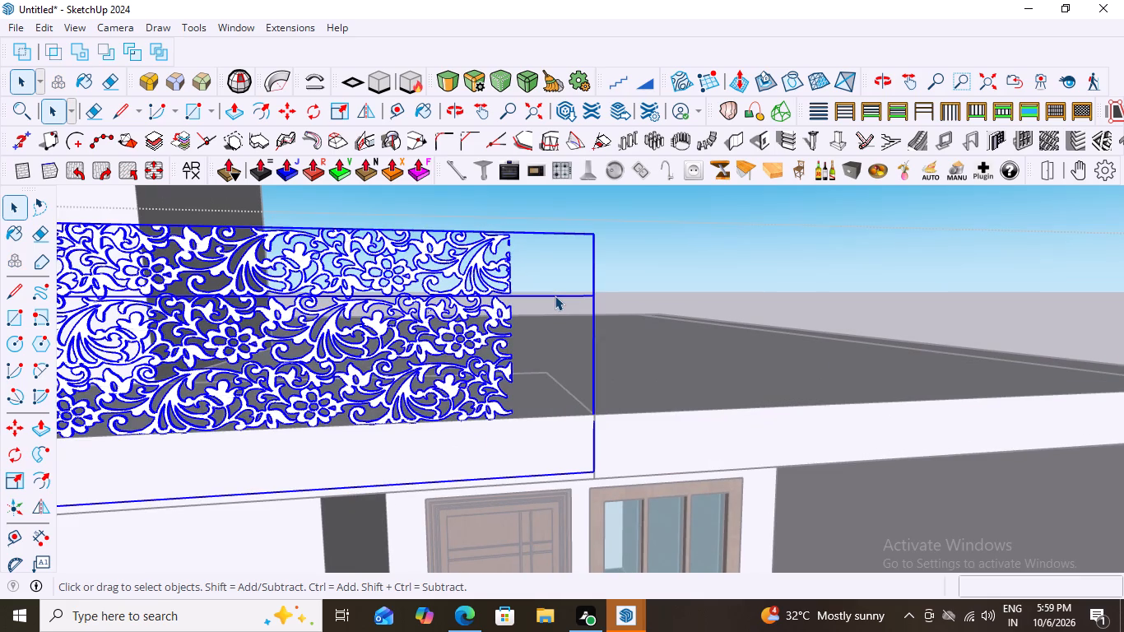
double_click(555, 295)
click(555, 295)
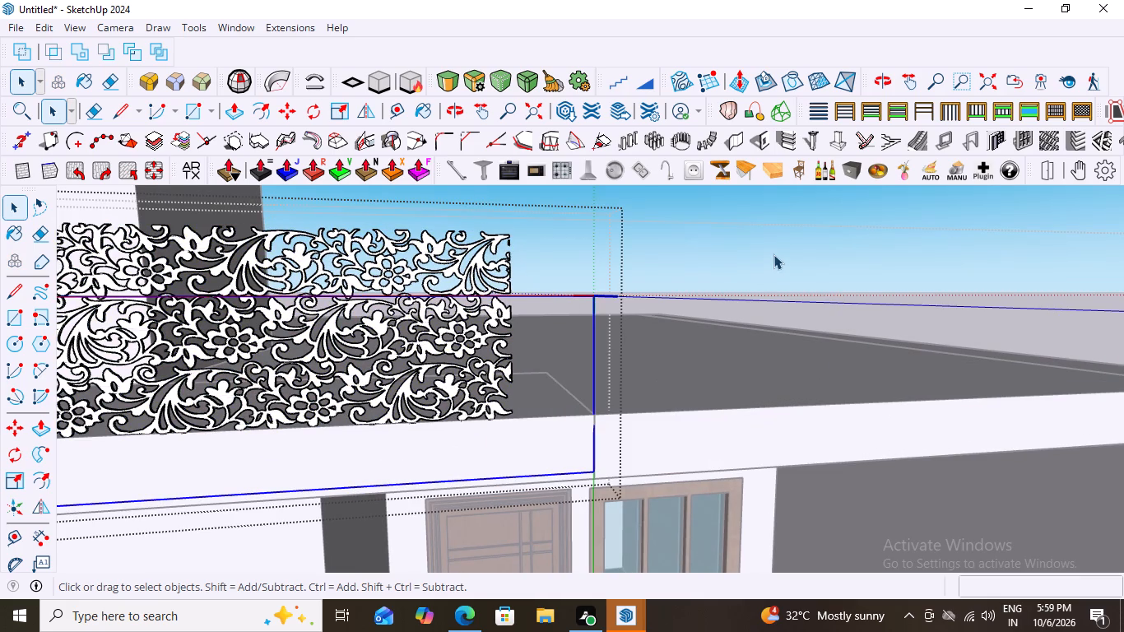
click(773, 254)
scroll(668, 285, down, 7)
scroll(622, 360, down, 3)
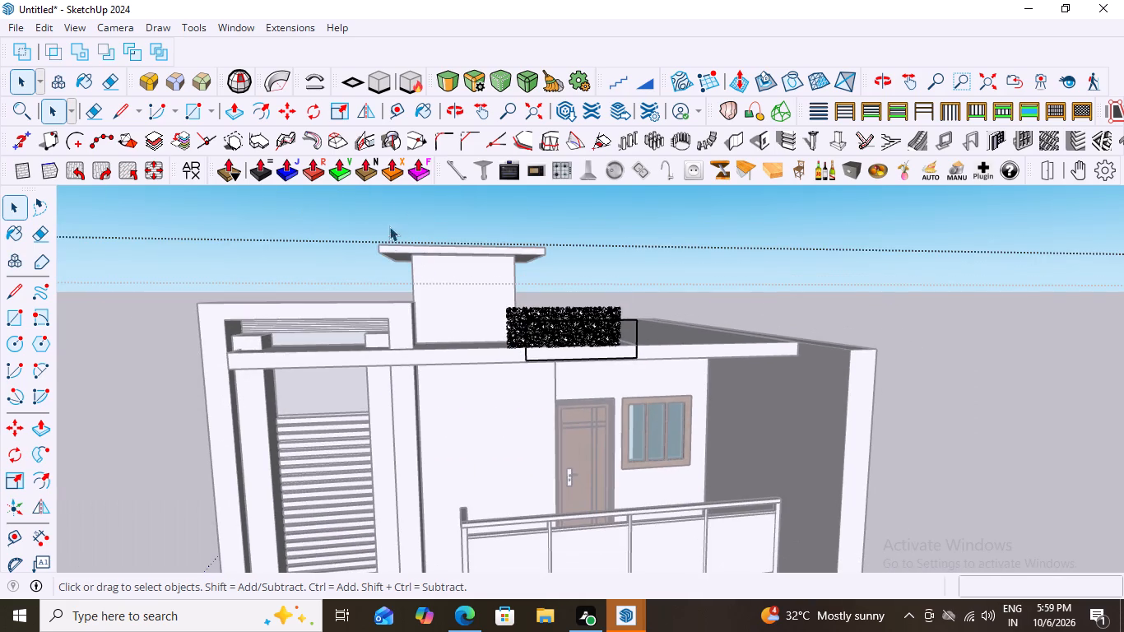
click(424, 202)
click(428, 210)
Undo the floral pattern's slide along the roof edge and its upward move onto the slab's top edge.
key(ctrl+z)
key(ctrl+z)
key(ctrl+z)
key(ctrl+z)
key(ctrl+z)
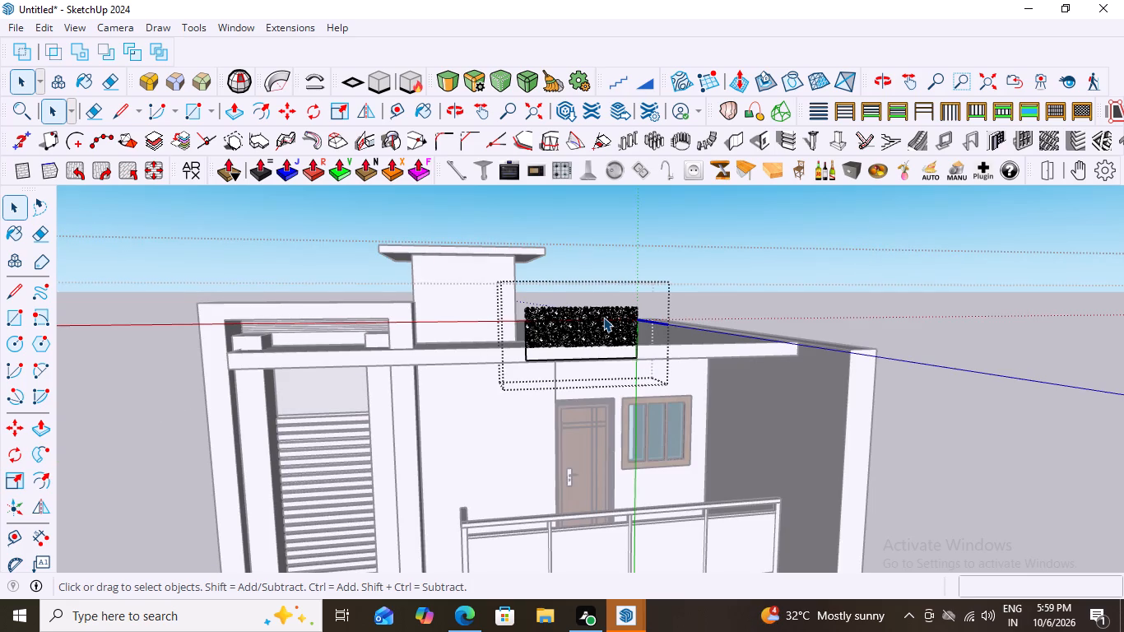
key(ctrl+z)
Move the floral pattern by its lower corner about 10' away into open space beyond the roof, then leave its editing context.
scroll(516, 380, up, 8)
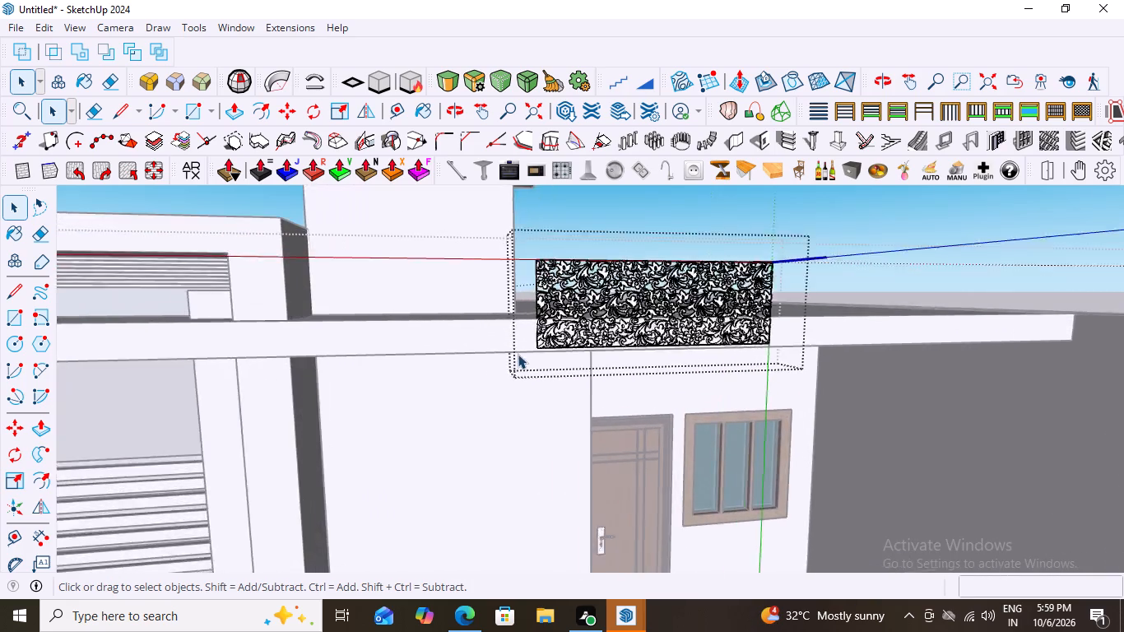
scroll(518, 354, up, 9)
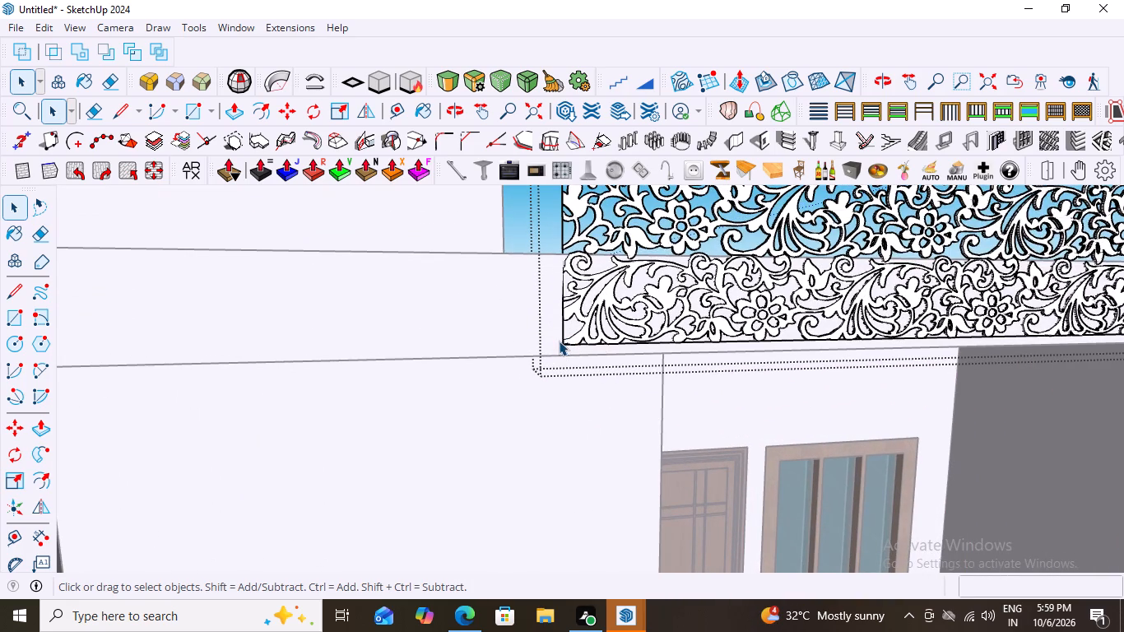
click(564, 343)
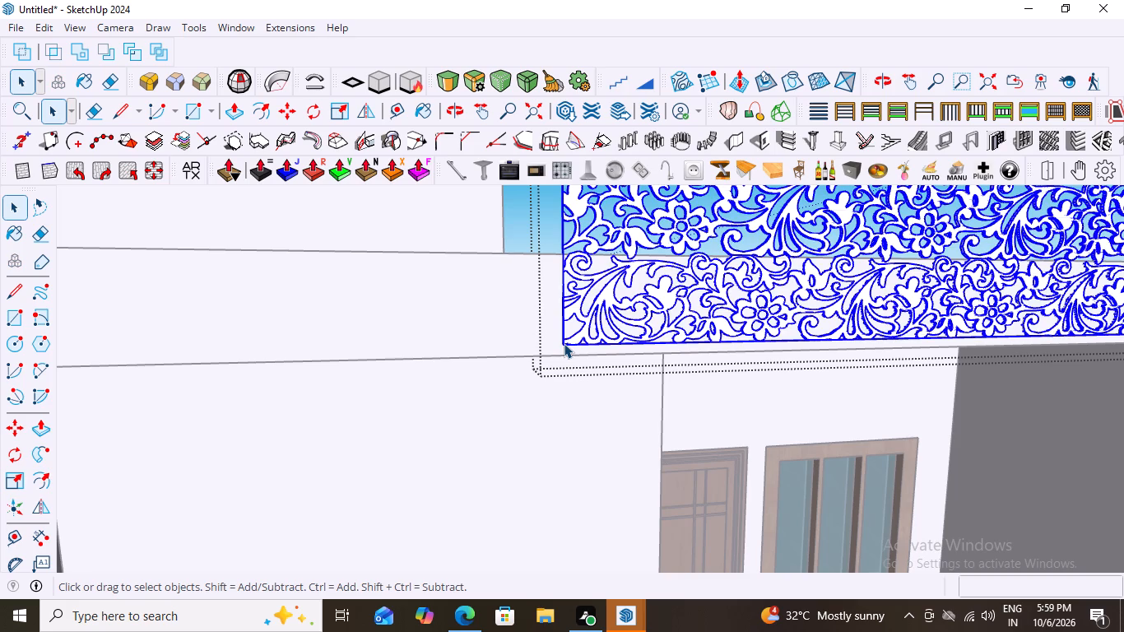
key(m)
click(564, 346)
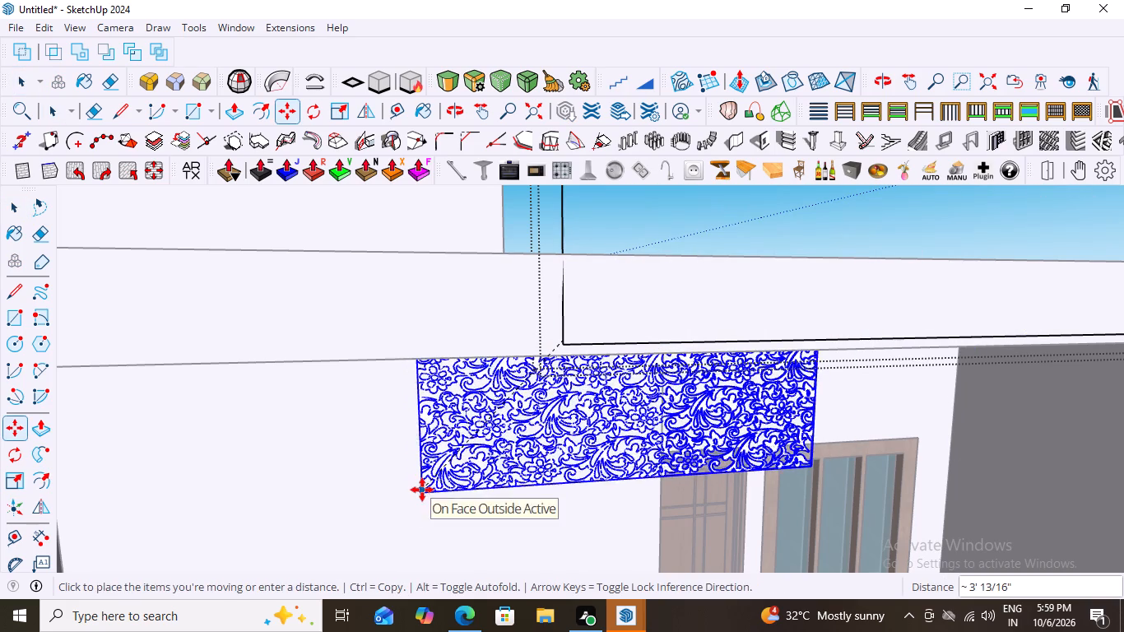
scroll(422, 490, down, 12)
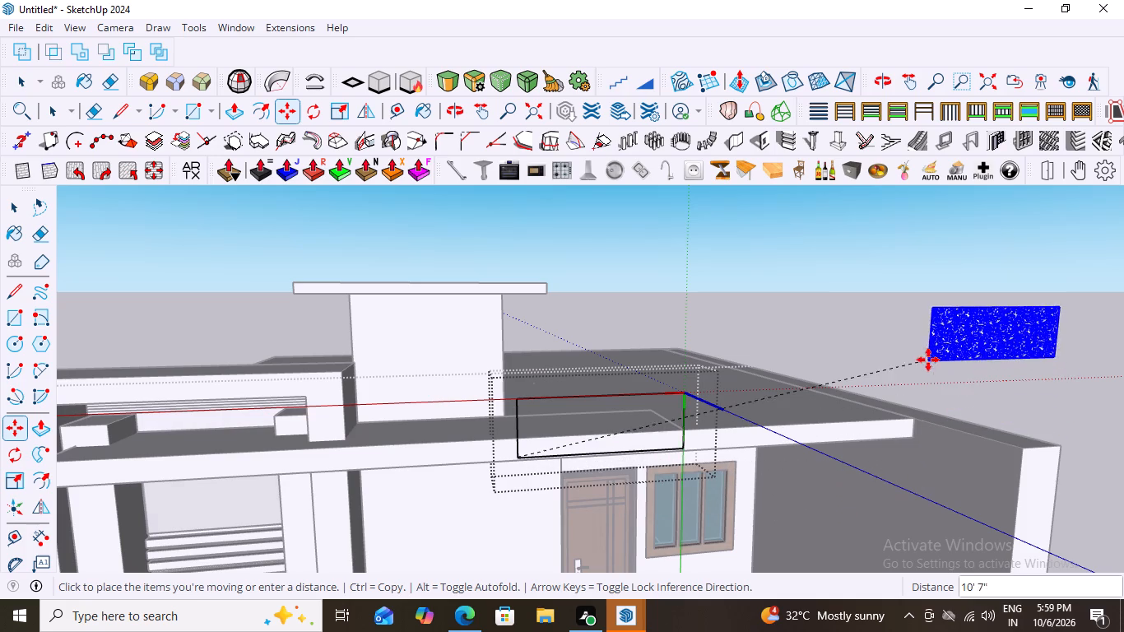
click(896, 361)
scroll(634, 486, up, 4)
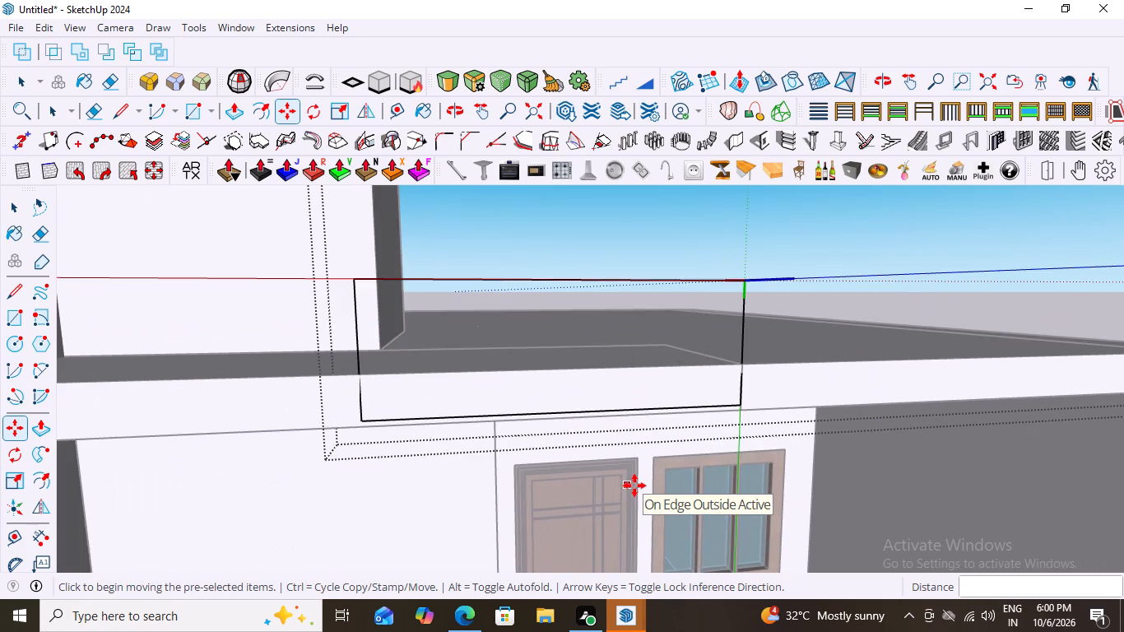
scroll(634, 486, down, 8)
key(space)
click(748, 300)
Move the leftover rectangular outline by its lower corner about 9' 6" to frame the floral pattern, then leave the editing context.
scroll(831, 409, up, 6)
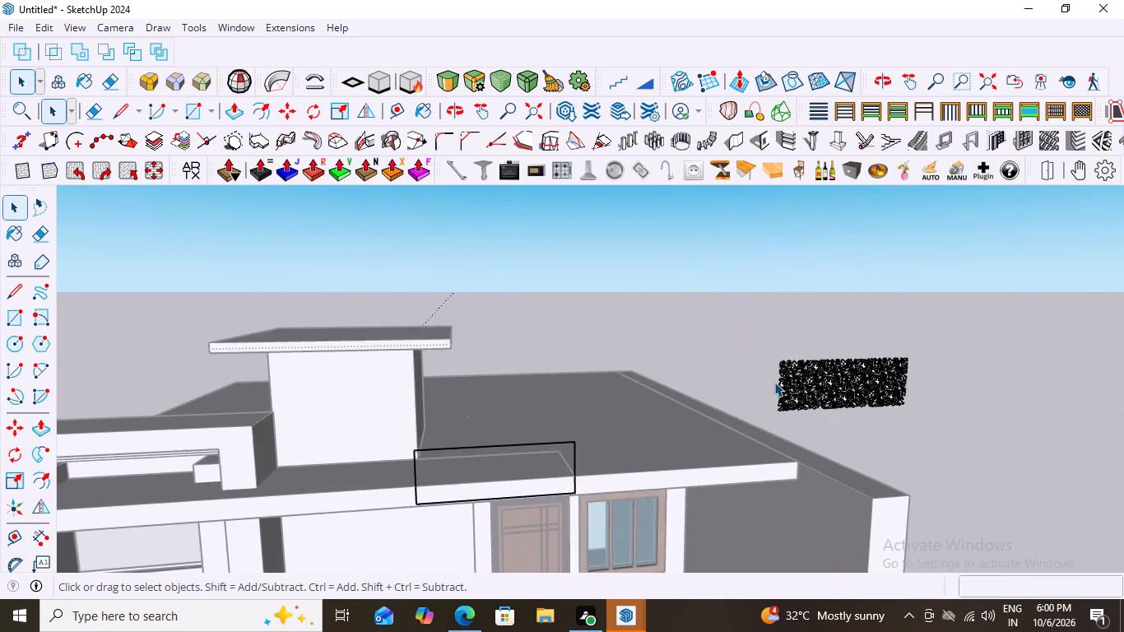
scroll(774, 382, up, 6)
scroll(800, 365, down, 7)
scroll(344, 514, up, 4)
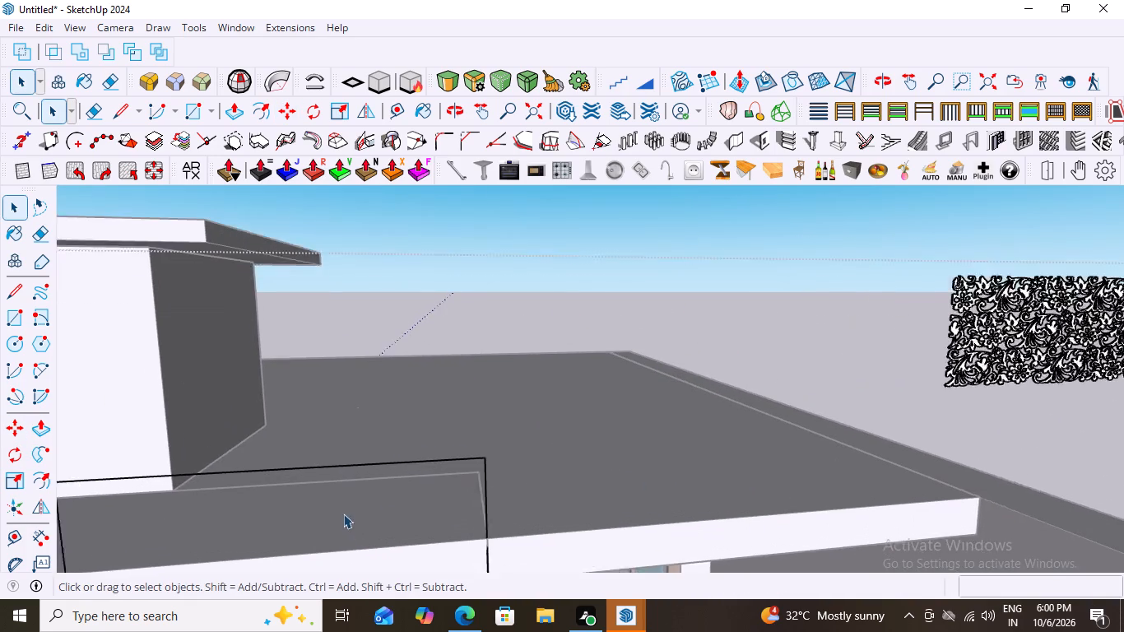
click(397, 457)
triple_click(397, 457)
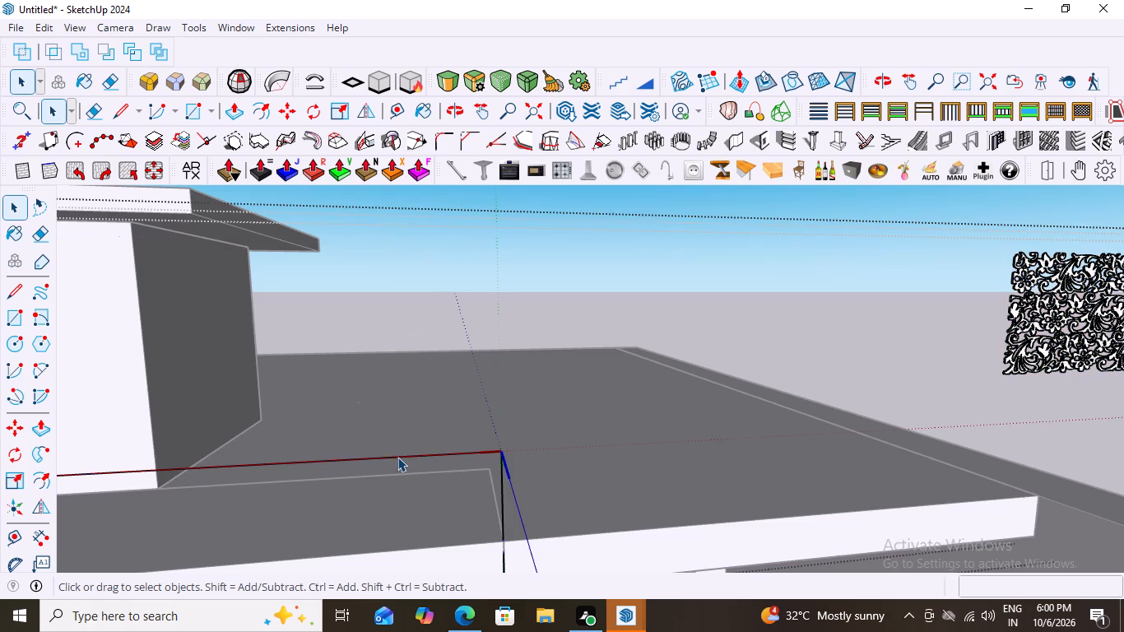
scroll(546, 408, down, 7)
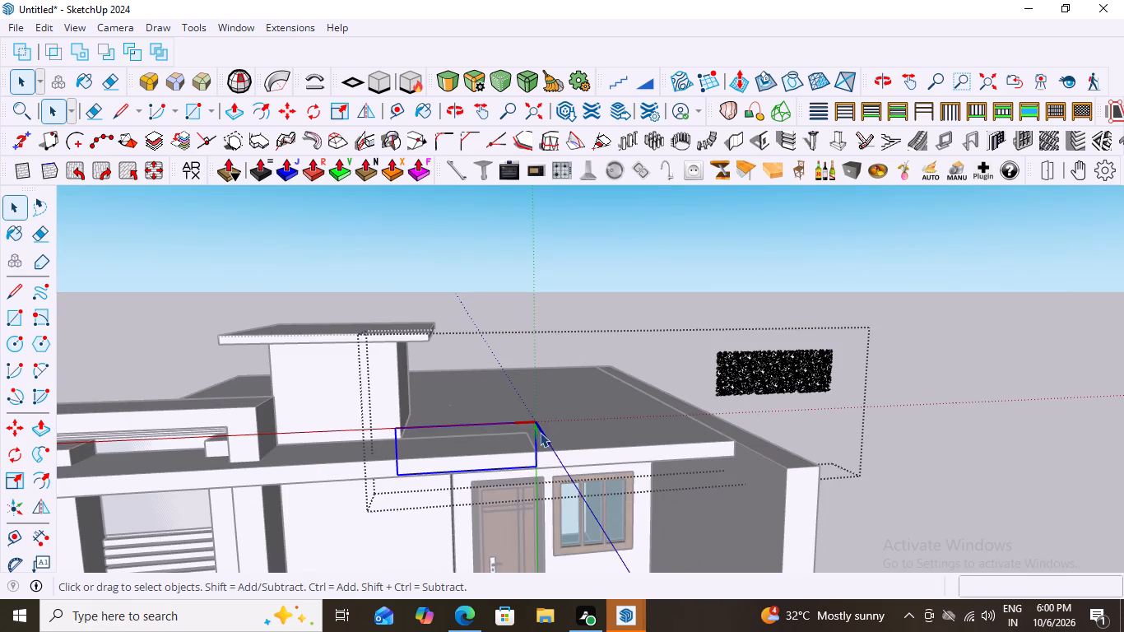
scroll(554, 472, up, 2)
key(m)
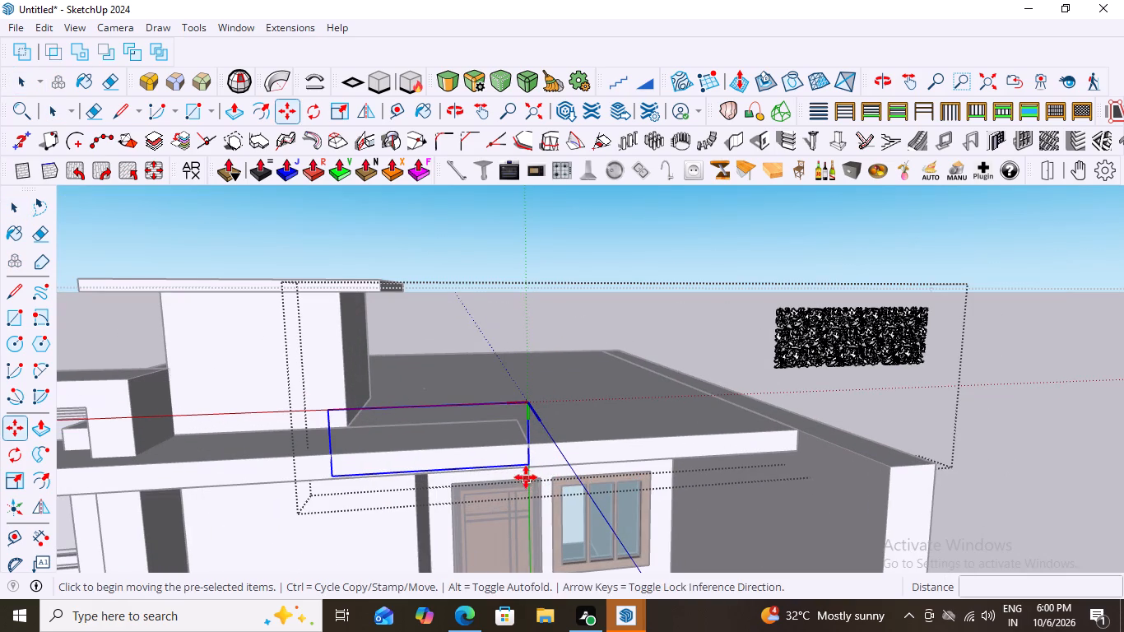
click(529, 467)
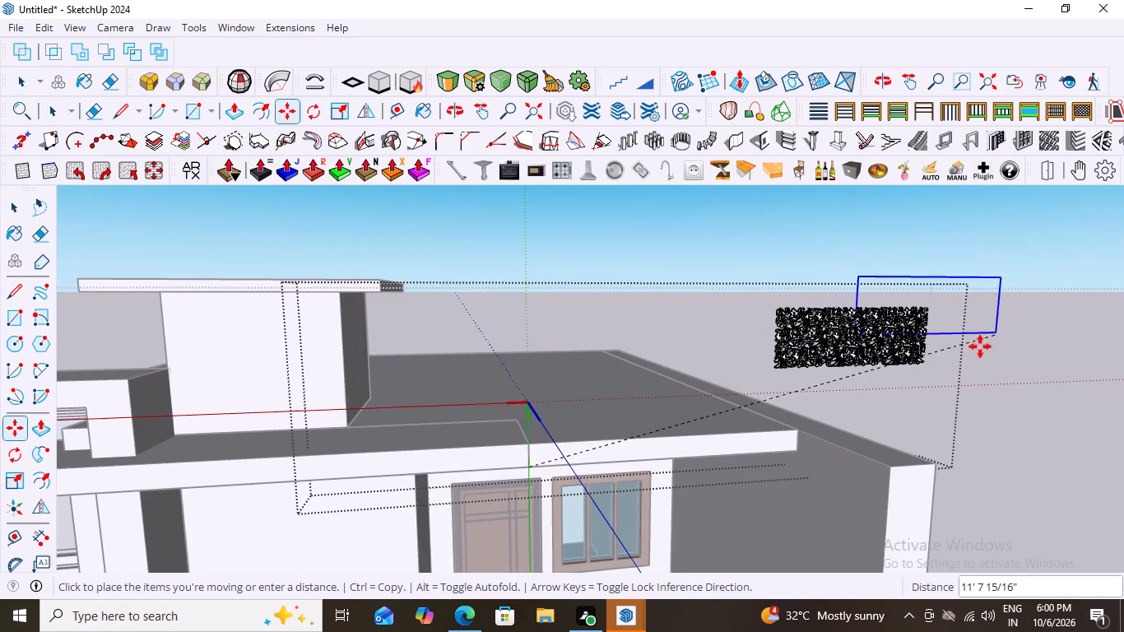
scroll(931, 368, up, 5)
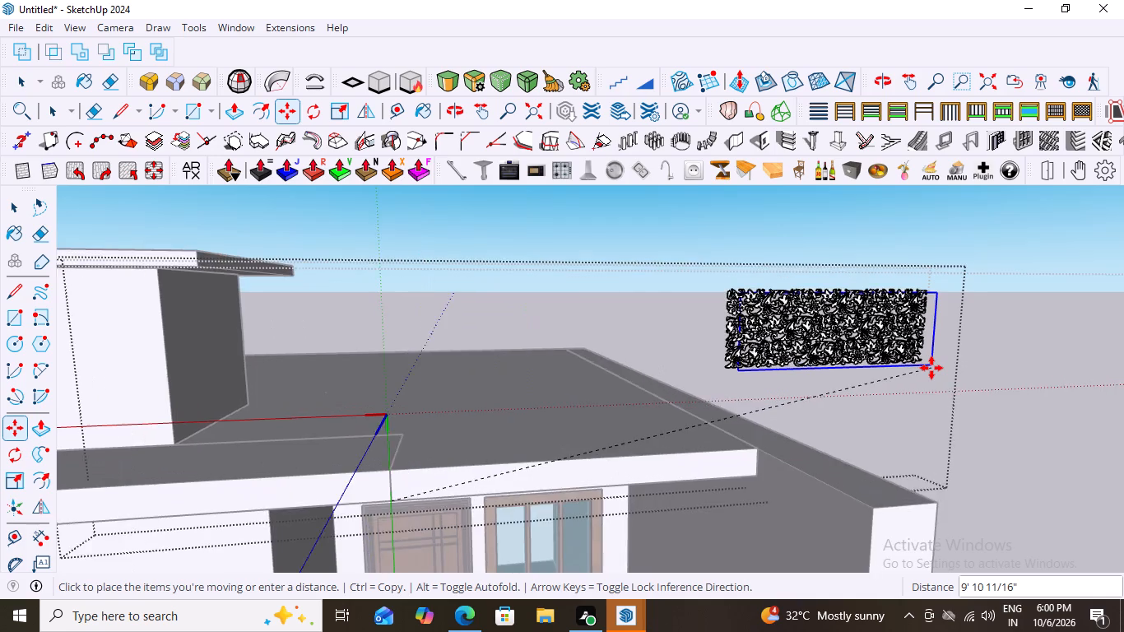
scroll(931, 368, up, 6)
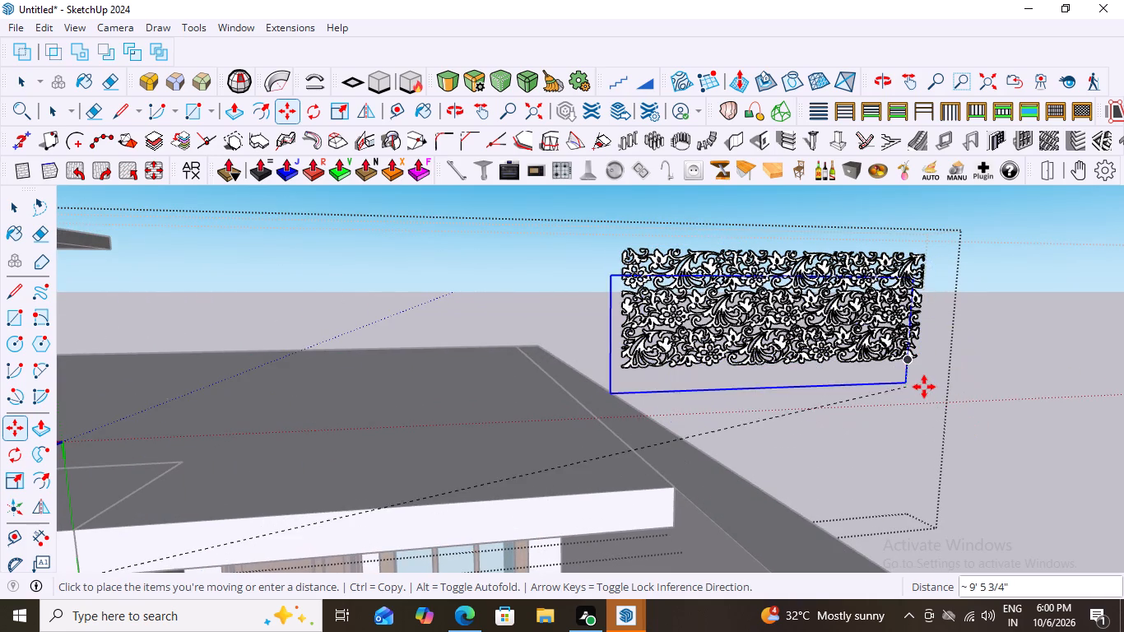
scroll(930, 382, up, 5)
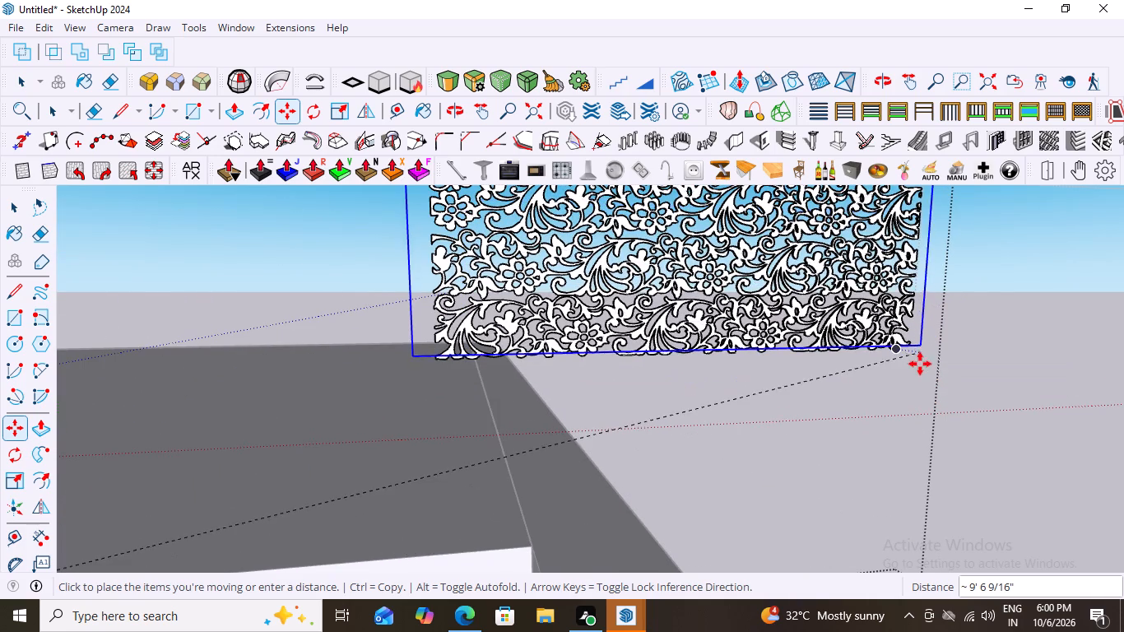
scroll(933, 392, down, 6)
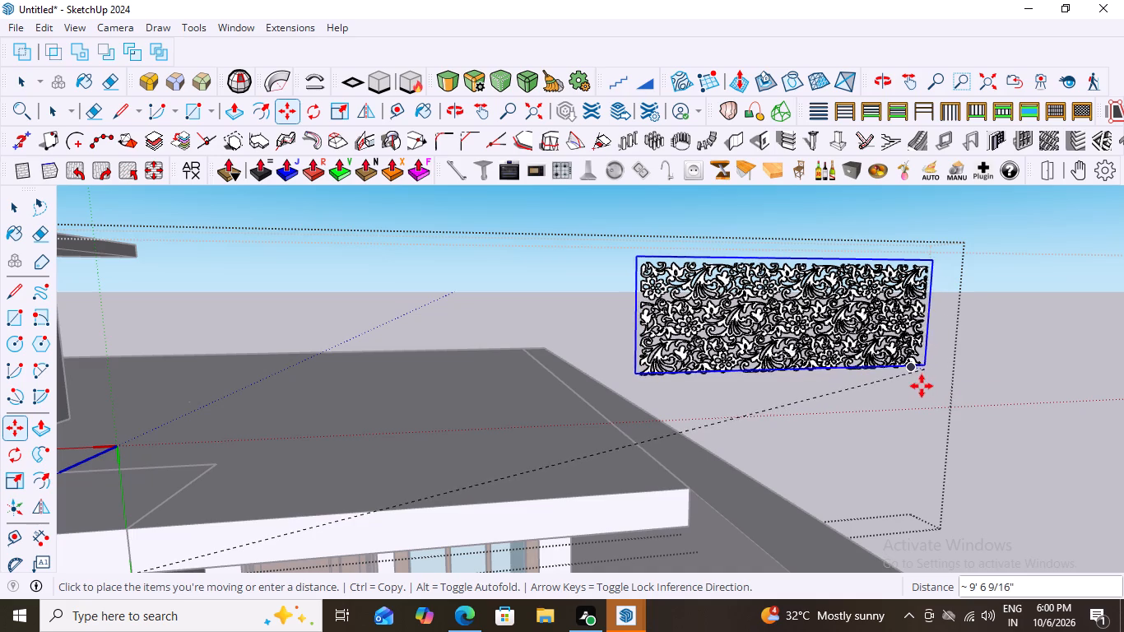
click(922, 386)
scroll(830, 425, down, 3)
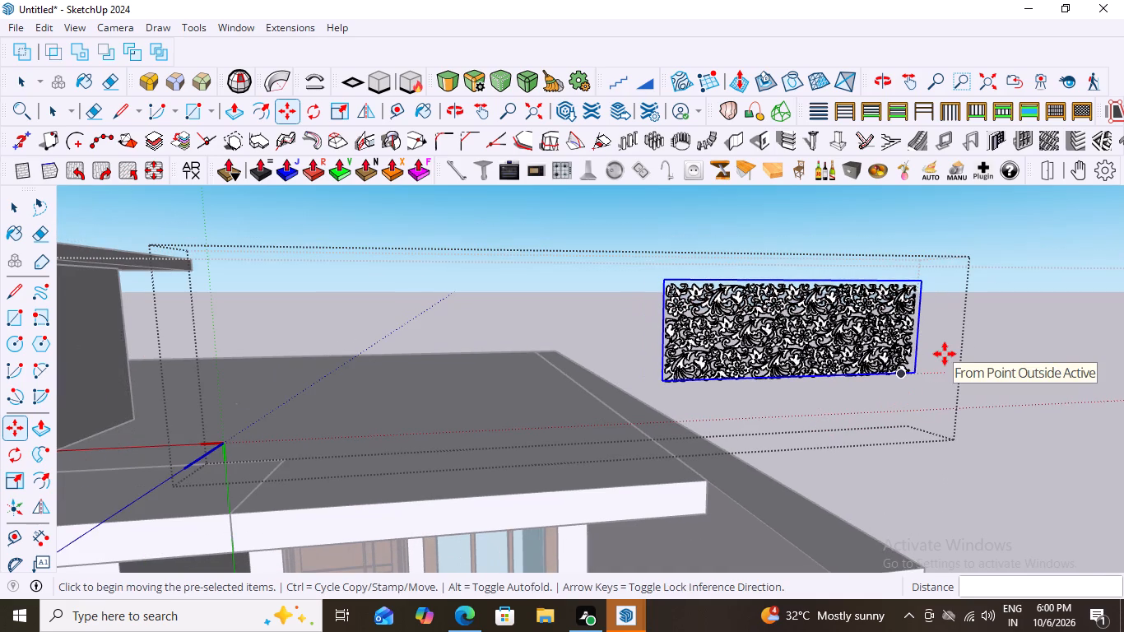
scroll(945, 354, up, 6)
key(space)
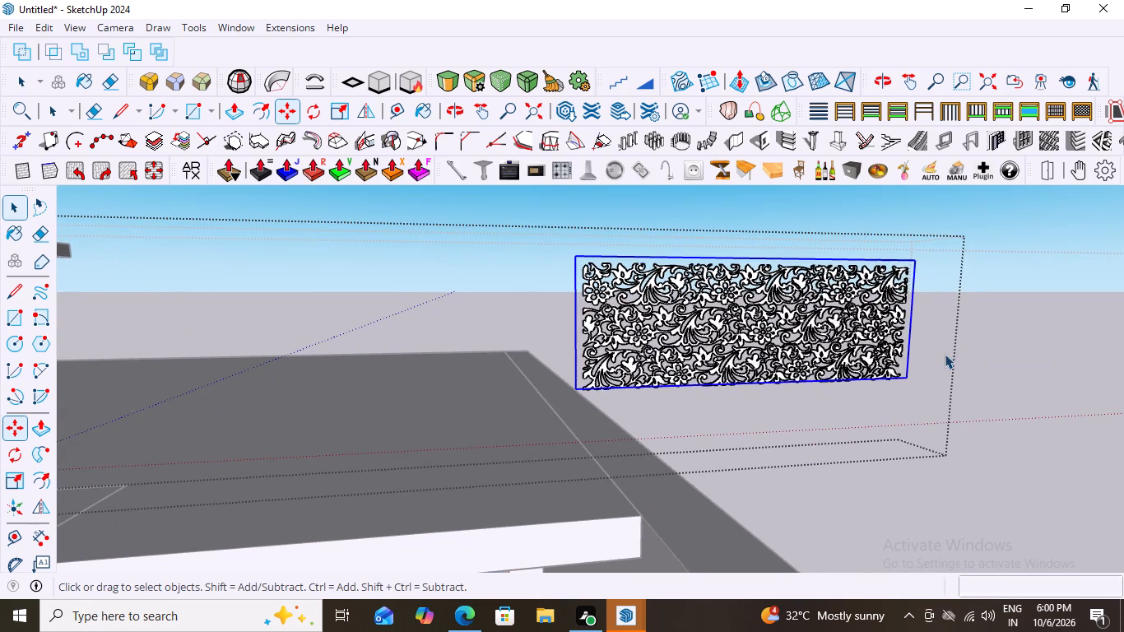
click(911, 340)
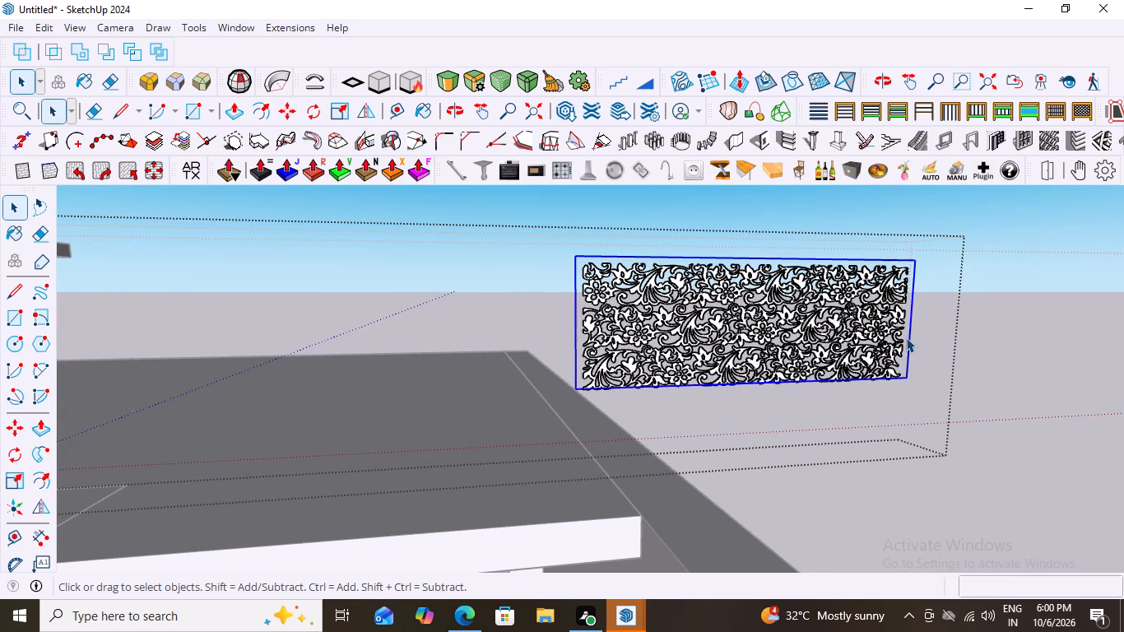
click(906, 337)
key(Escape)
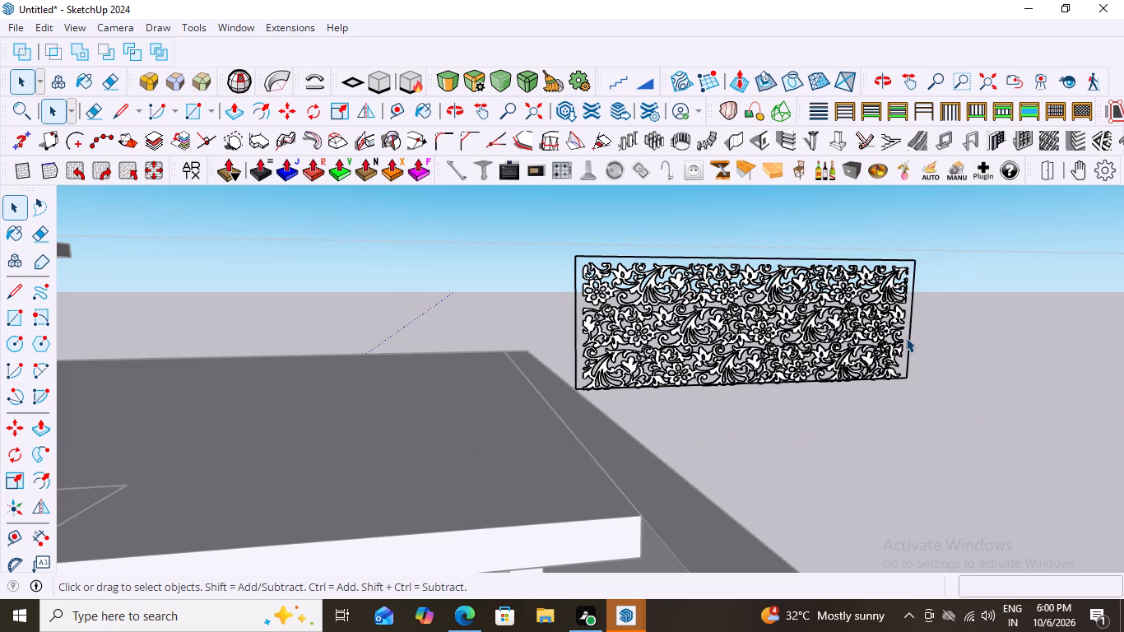
Undo the outline and pattern moves and the floral panel's earlier enlargement on the roof edge.
scroll(772, 365, down, 6)
key(ctrl+z)
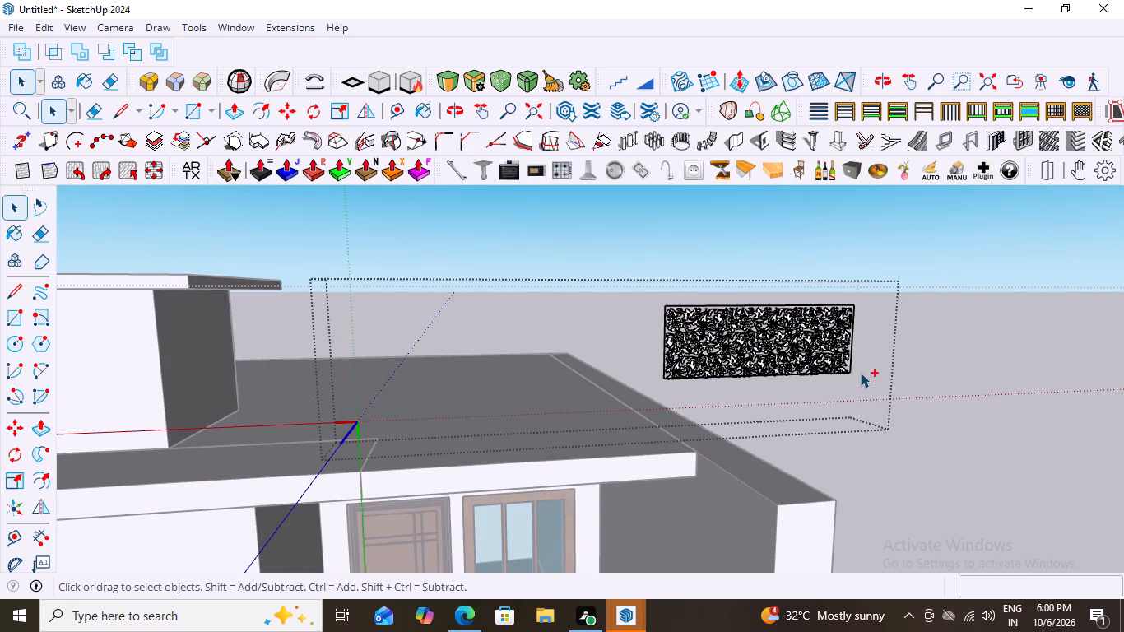
key(ctrl+z)
key(ctrl+z)
key(ctrl+z)
key(ctrl+z)
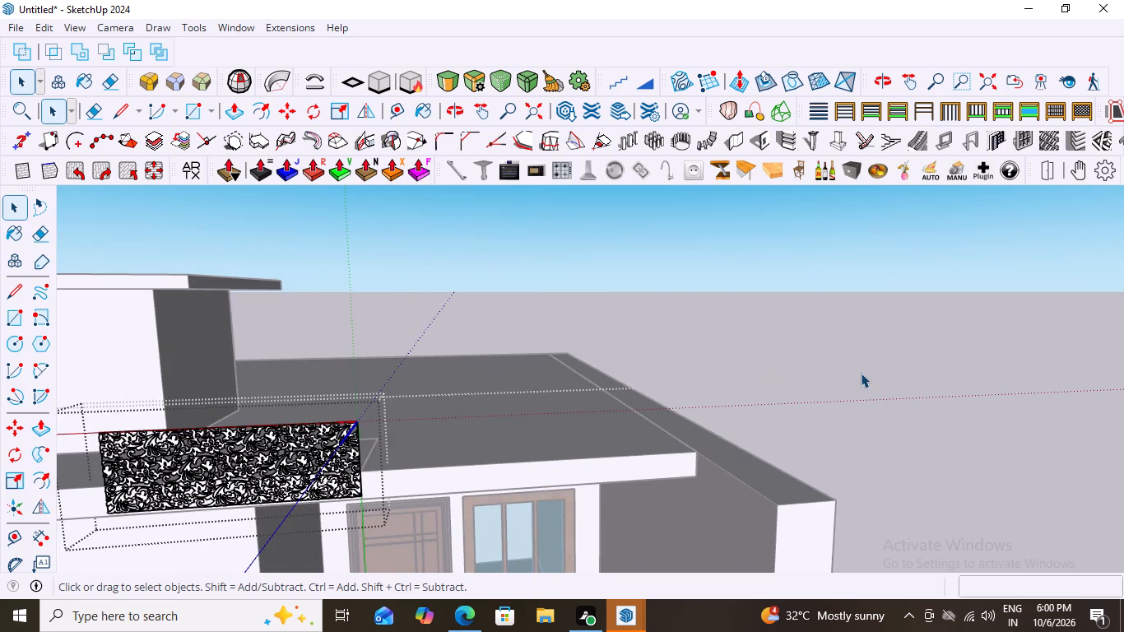
key(ctrl+z)
key(ctrl+z)
key(ctrl+z)
key(ctrl+z)
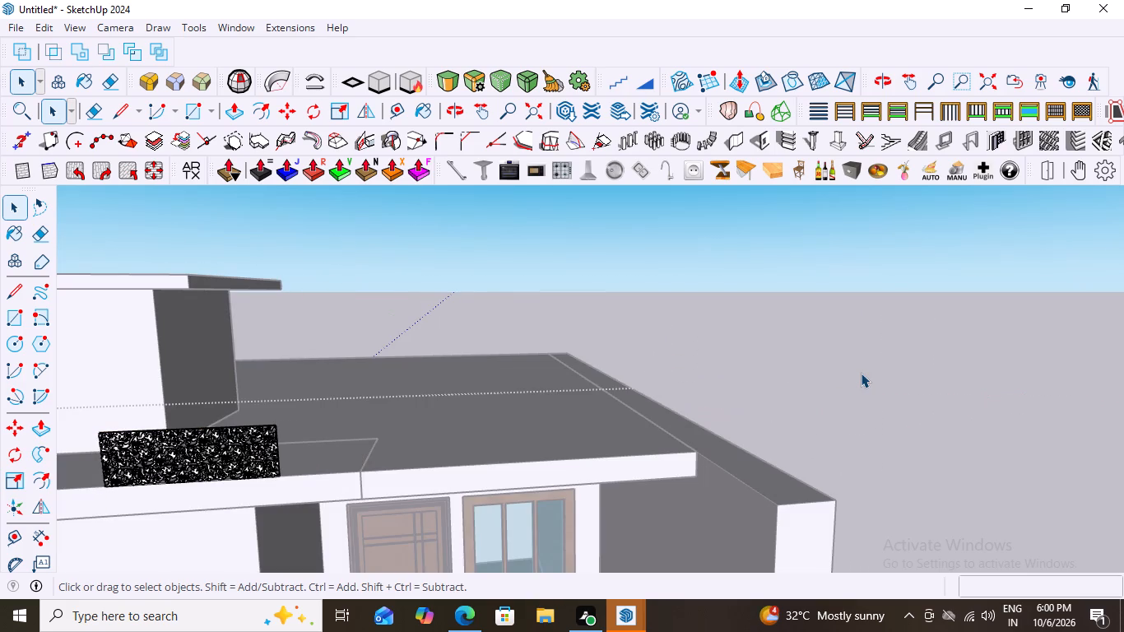
Move the floral jali panel by its lower corner 6" along the front roof edge toward the stair tower.
scroll(871, 368, down, 4)
click(872, 325)
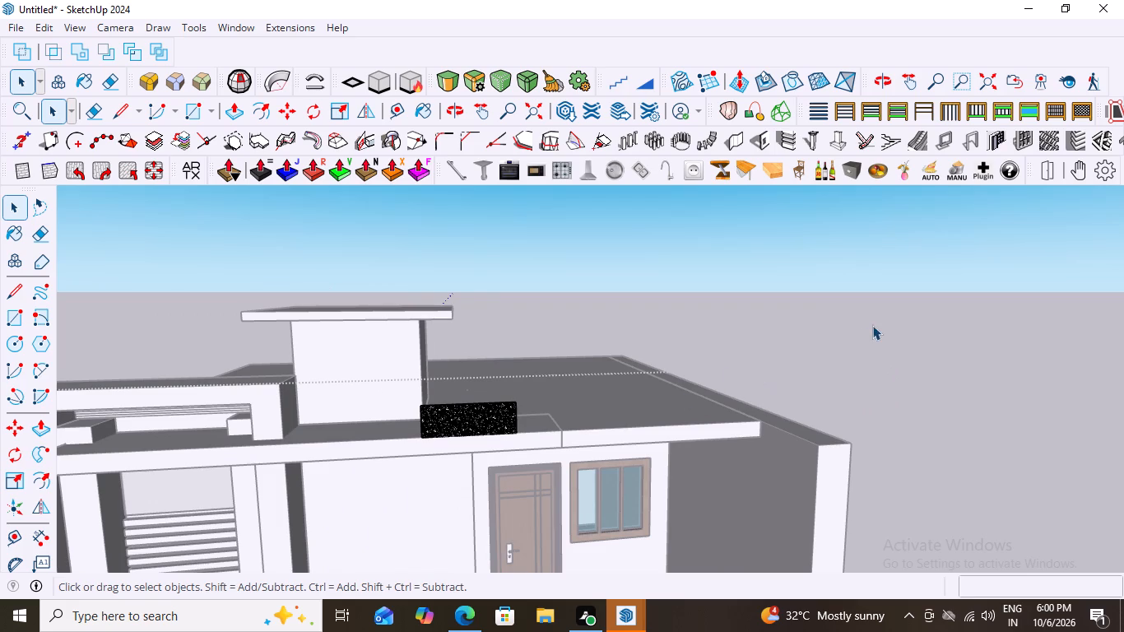
scroll(406, 444, up, 12)
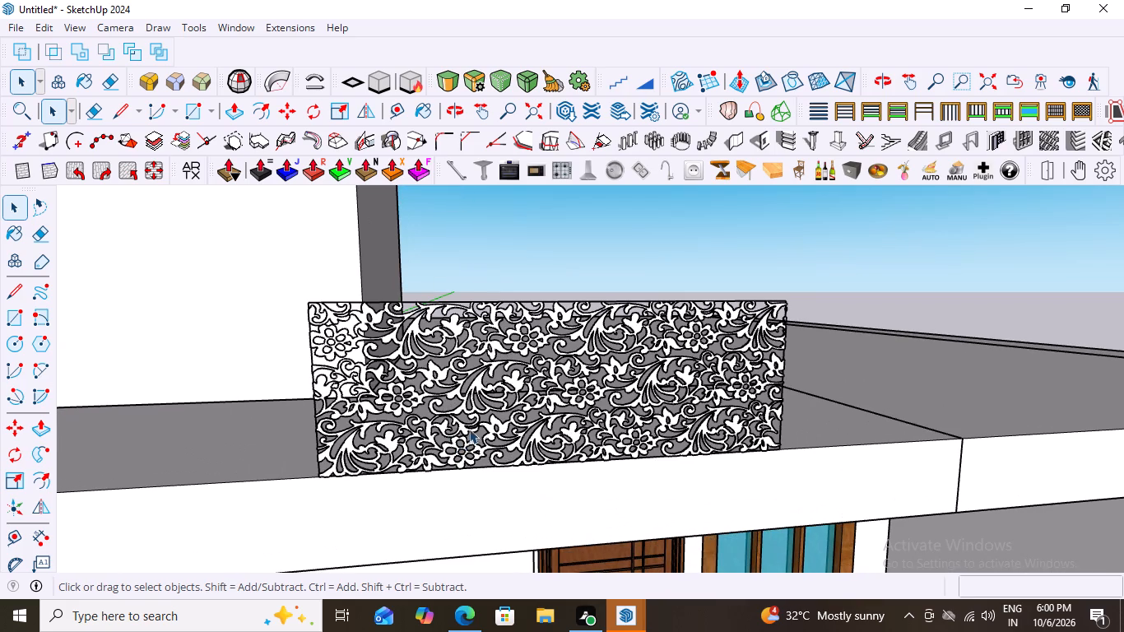
scroll(407, 376, down, 3)
click(389, 375)
double_click(389, 375)
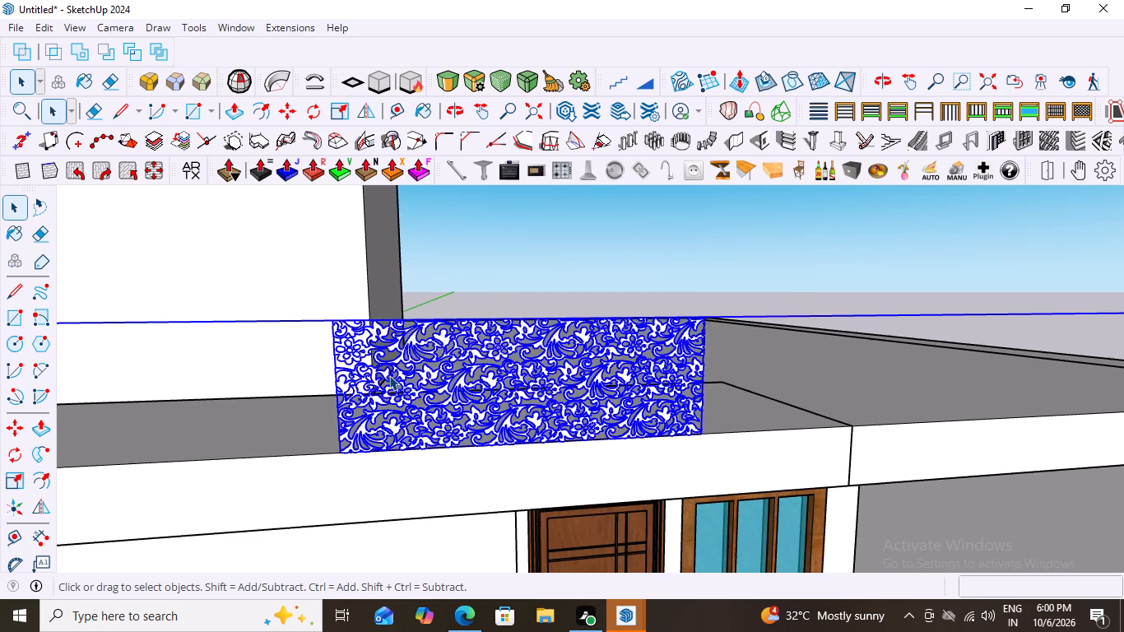
click(389, 375)
scroll(389, 375, up, 2)
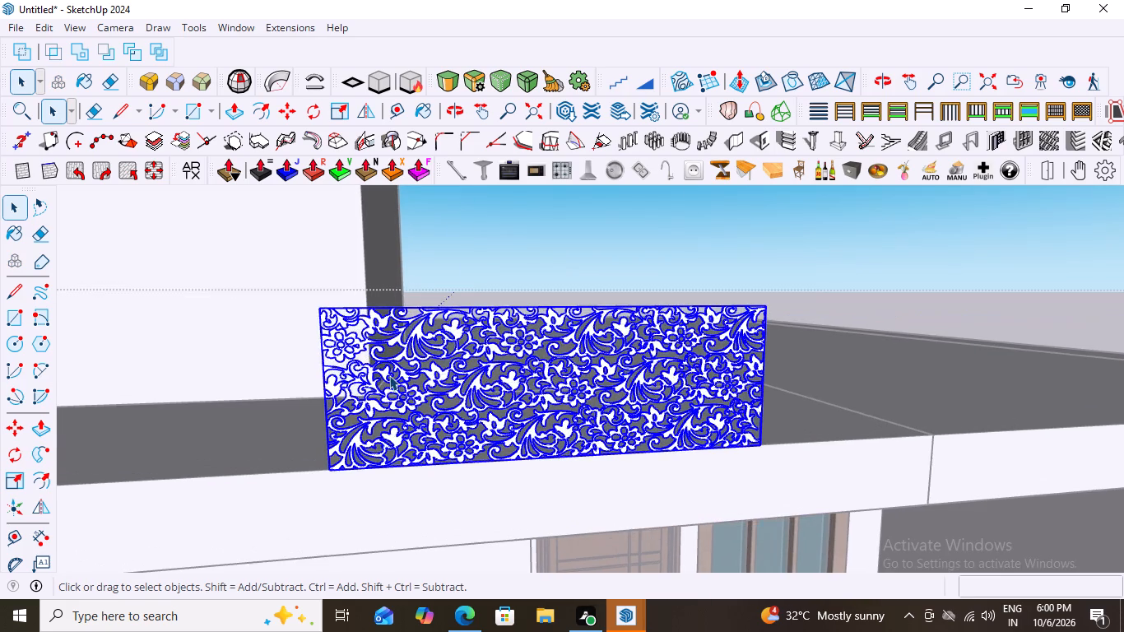
scroll(389, 375, down, 6)
middle_drag(656, 408, 364, 430)
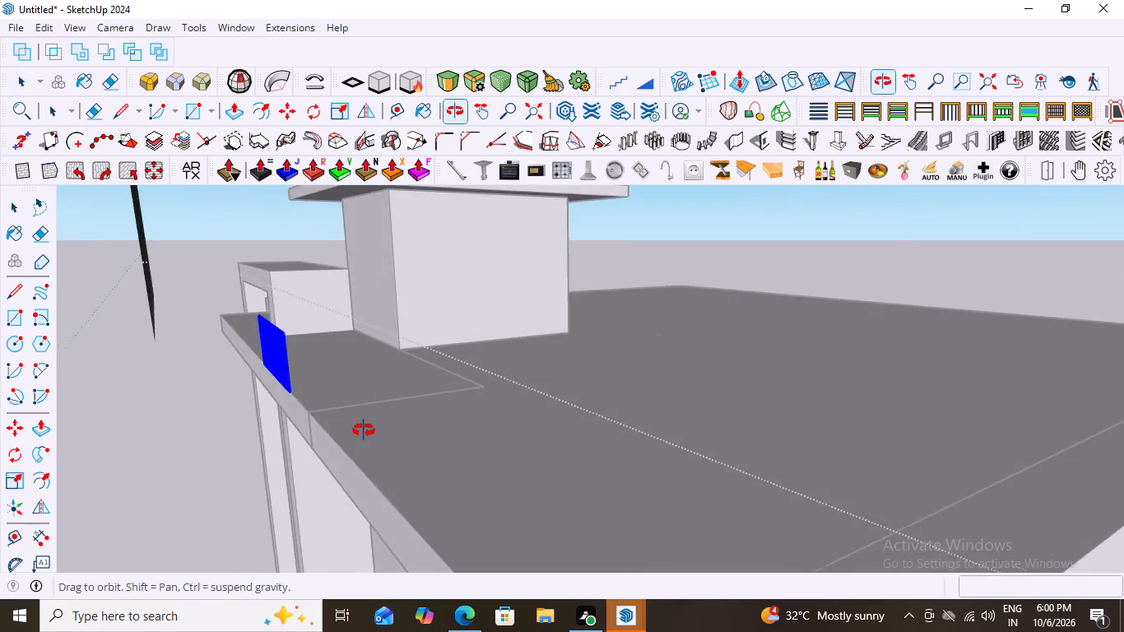
middle_drag(364, 430, 667, 461)
scroll(667, 461, down, 1)
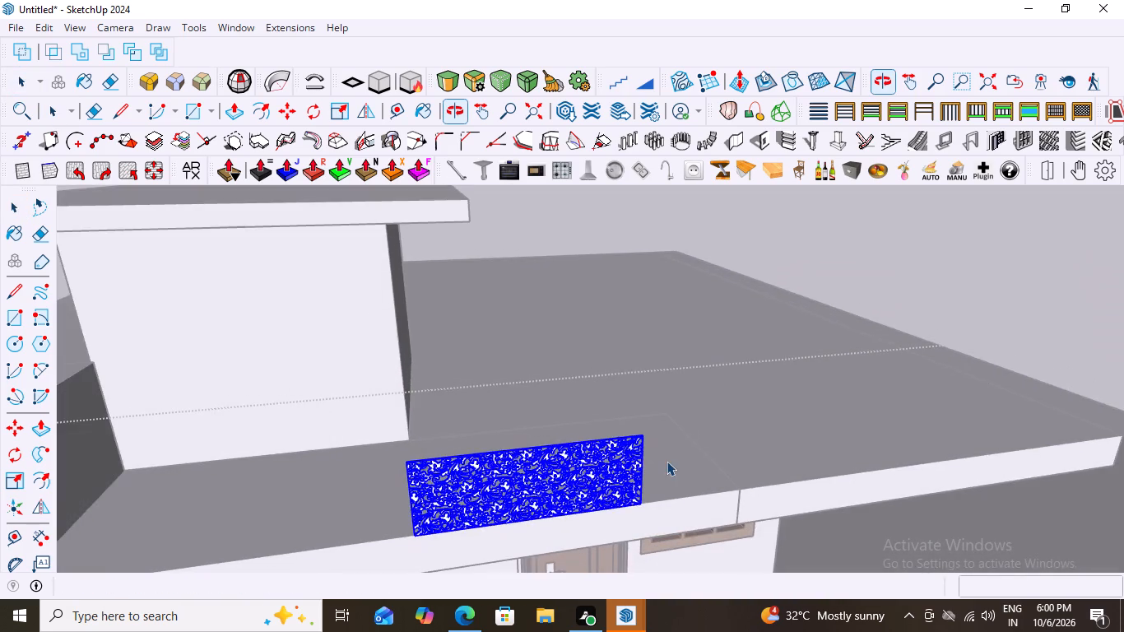
scroll(663, 444, down, 7)
middle_drag(545, 451, 535, 377)
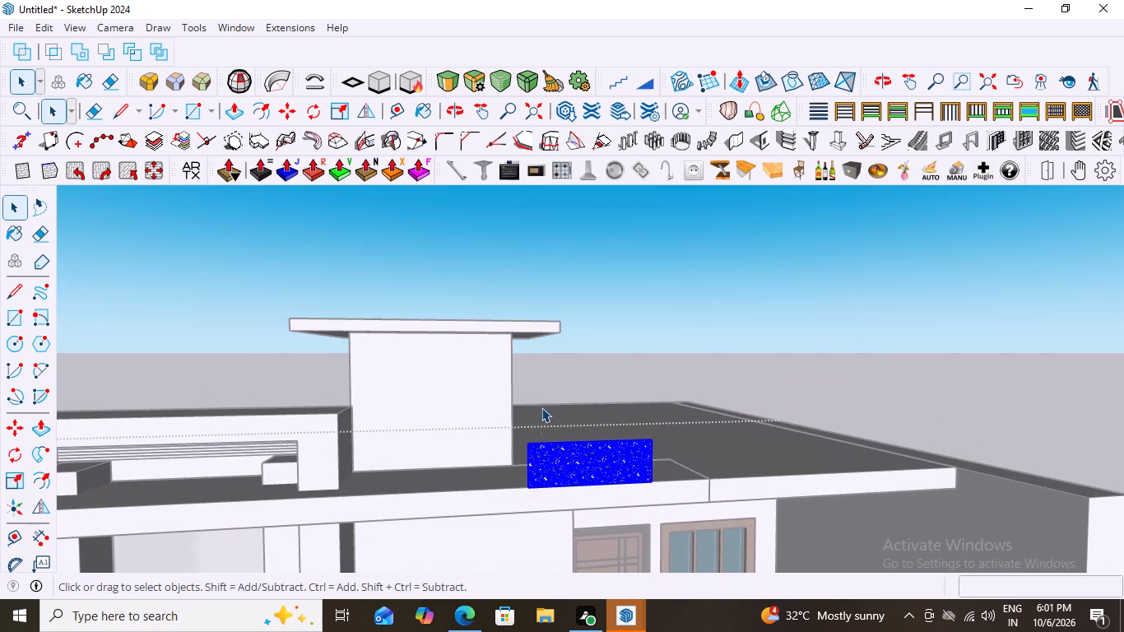
key(m)
scroll(529, 467, up, 13)
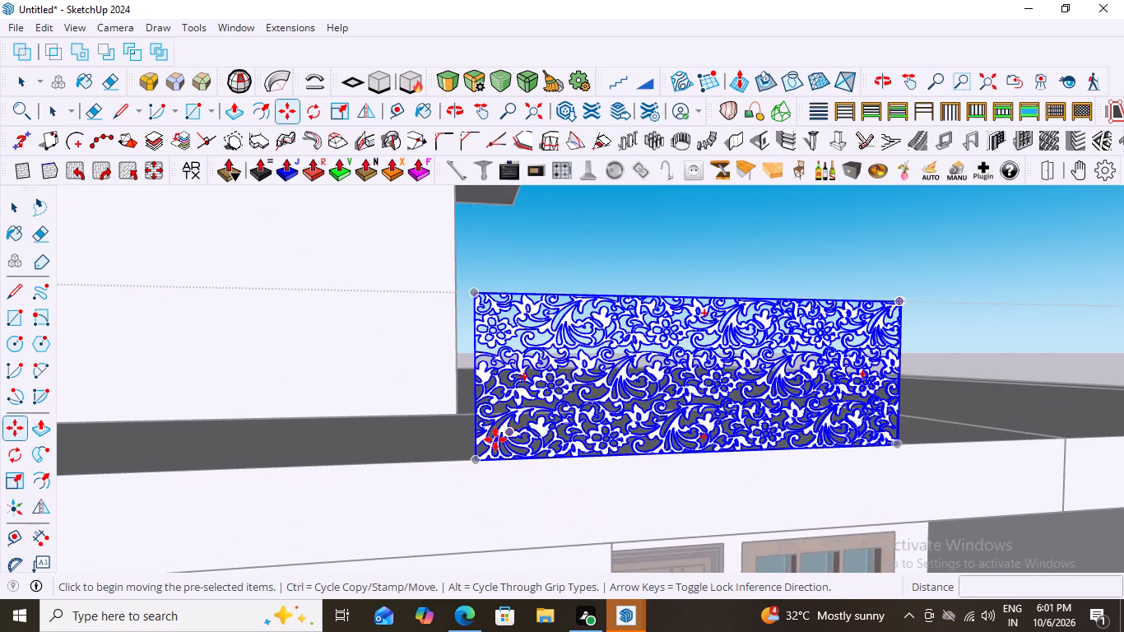
click(475, 459)
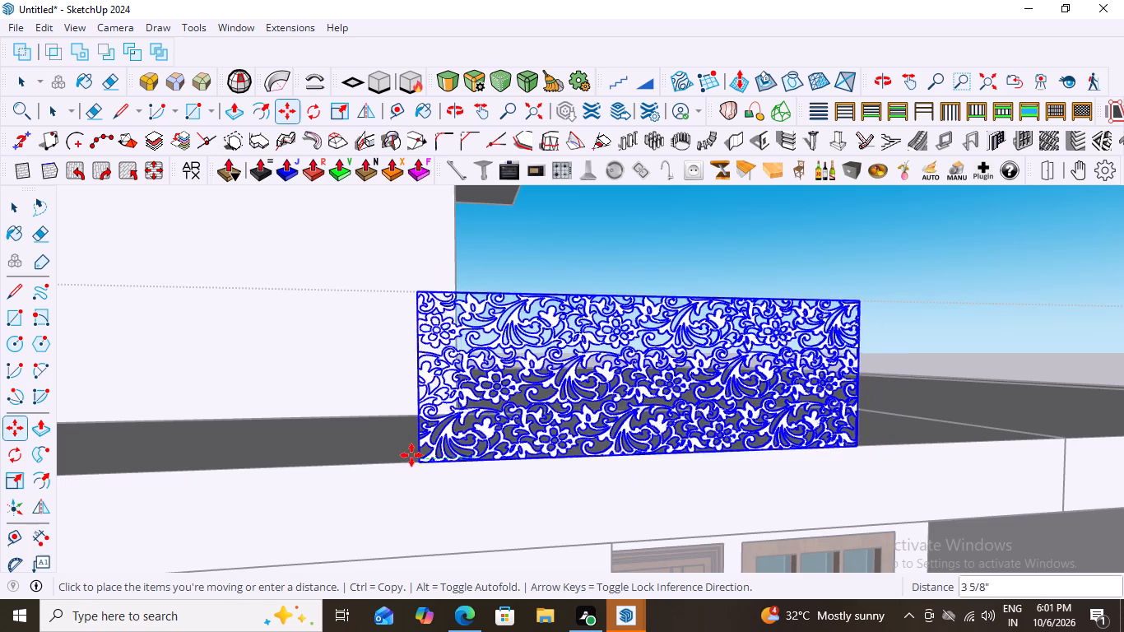
scroll(375, 456, down, 12)
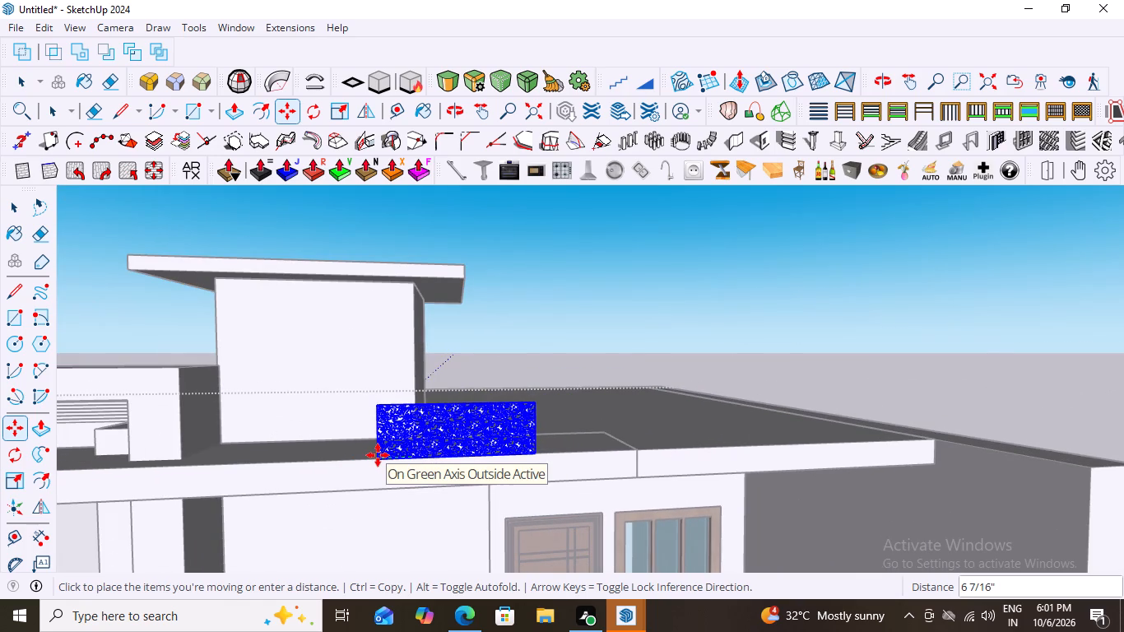
click(380, 455)
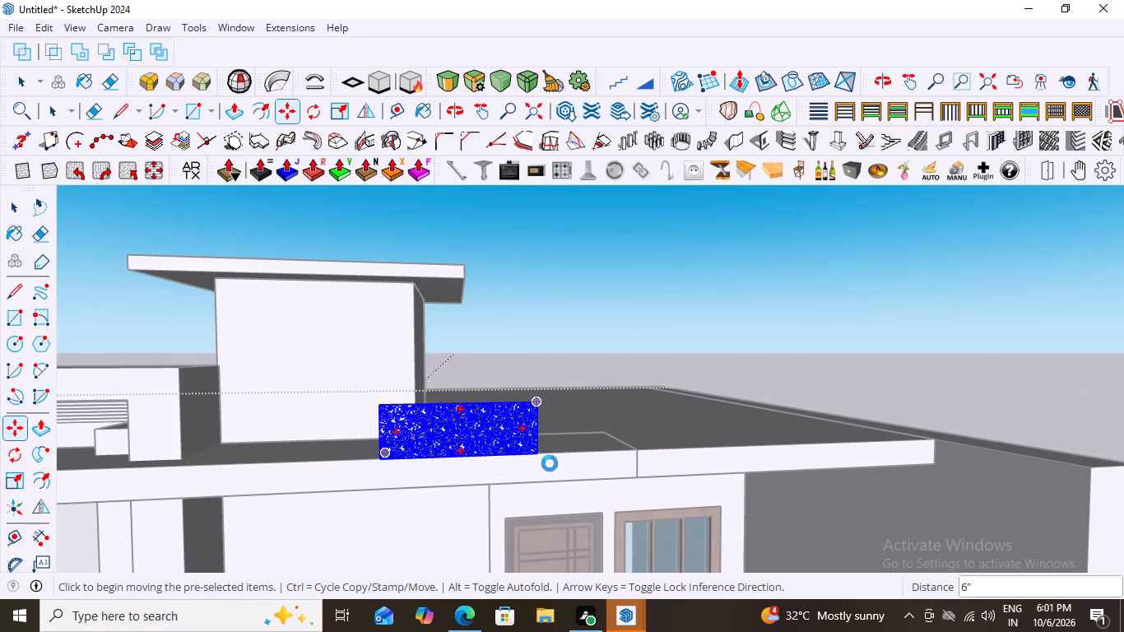
Scale the floral panel lengthwise by about 1.68, extending its far end to the joint line in the roof slab.
scroll(531, 422, up, 10)
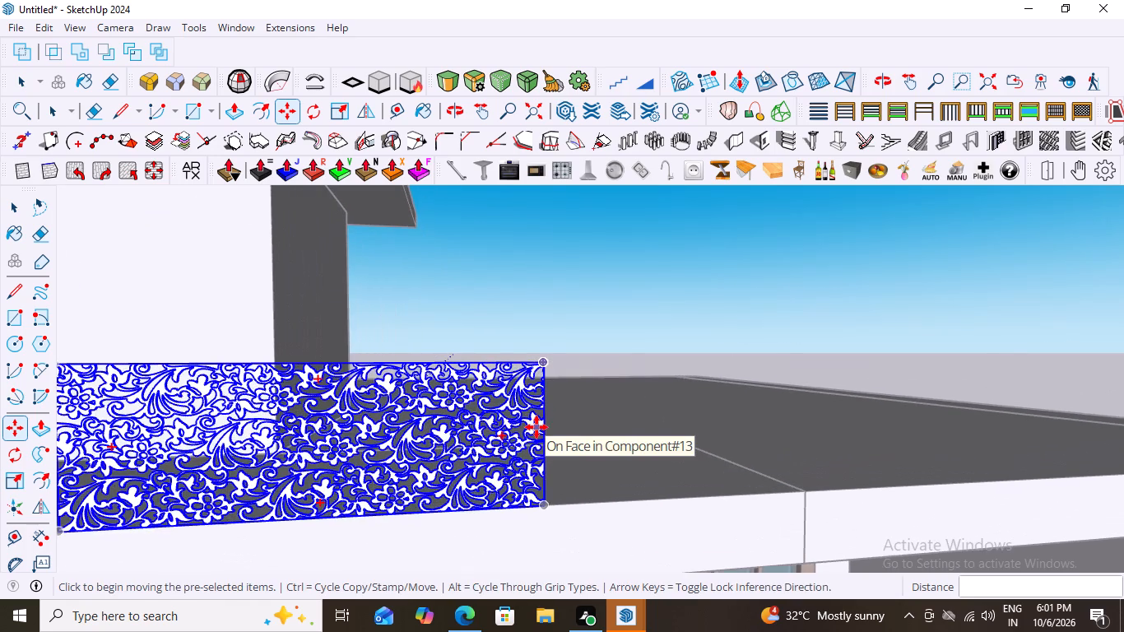
key(z)
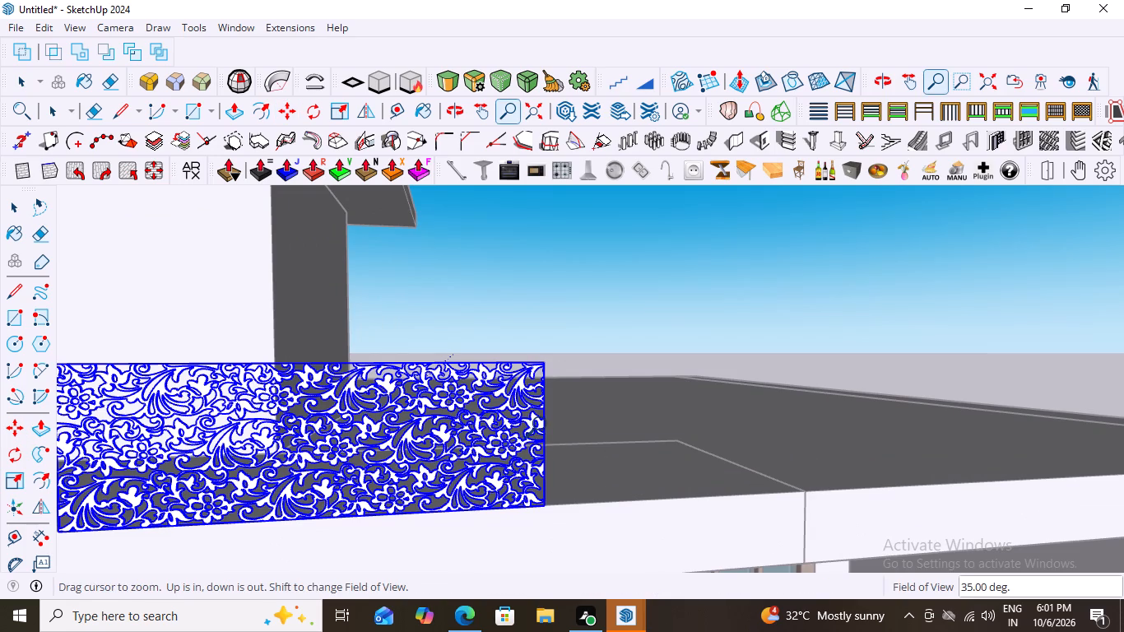
key(space)
key(s)
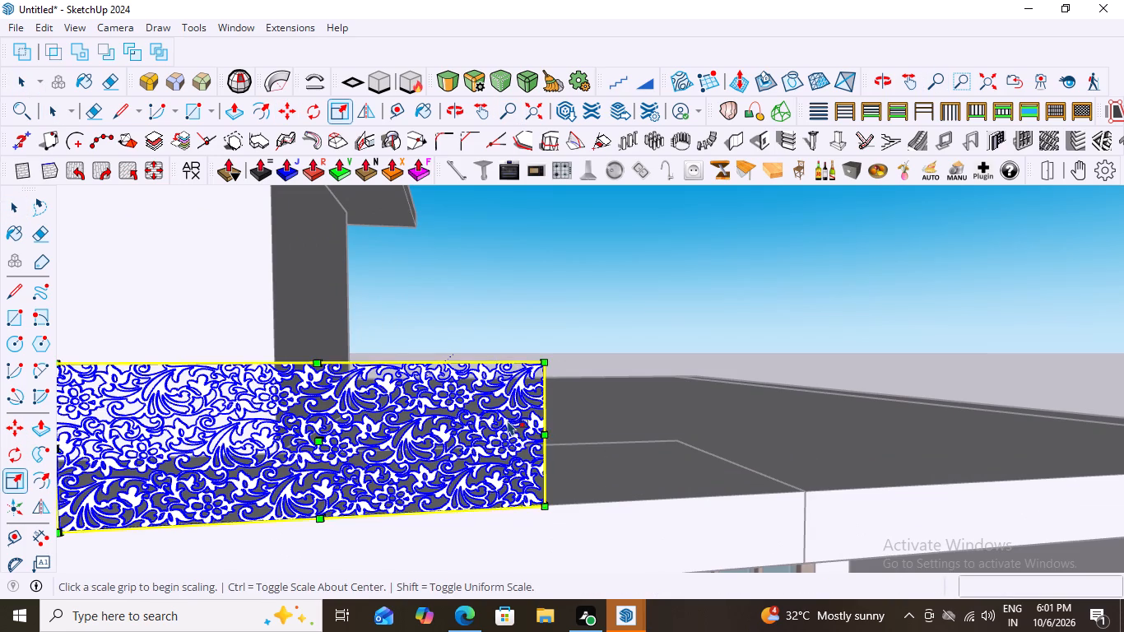
scroll(547, 433, down, 1)
middle_drag(658, 418, 500, 436)
scroll(262, 511, up, 3)
scroll(216, 428, up, 12)
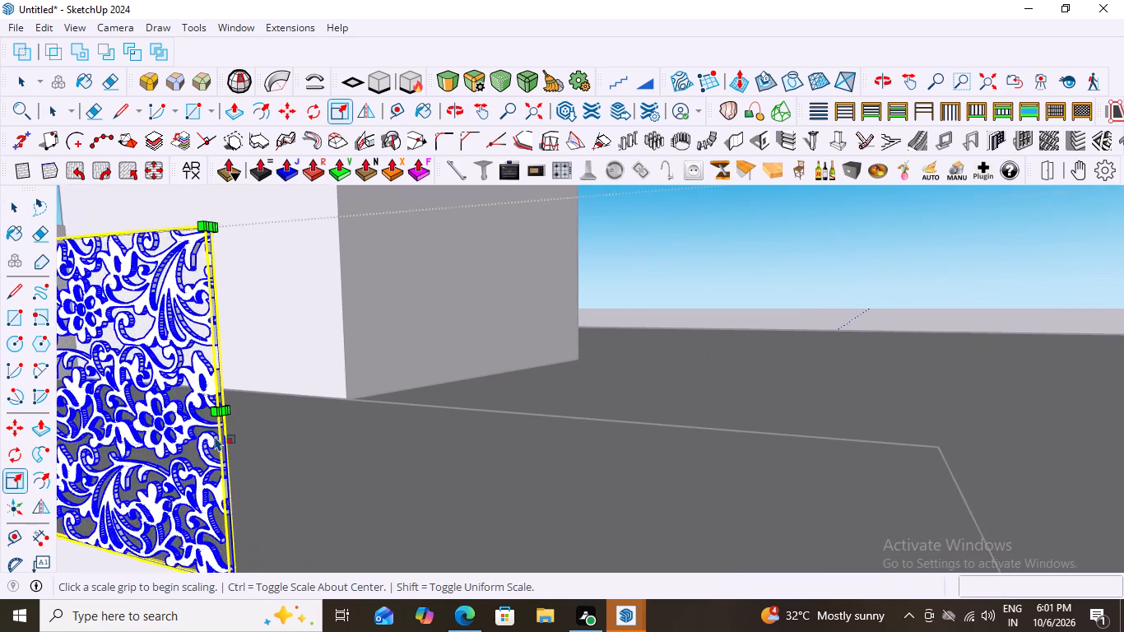
scroll(214, 427, up, 7)
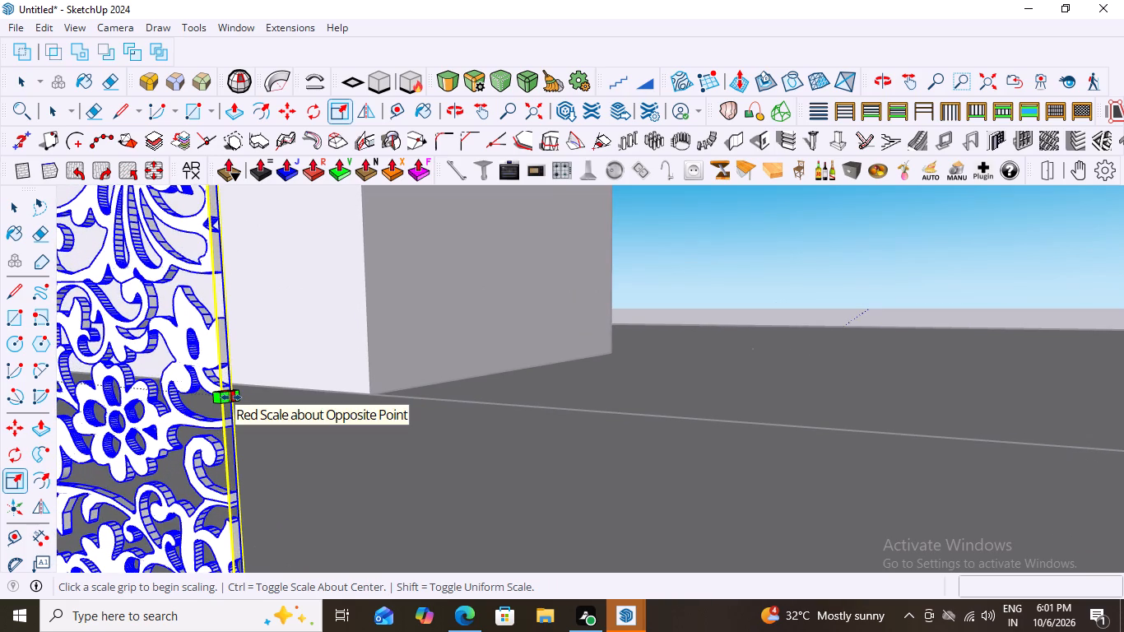
click(231, 397)
scroll(428, 416, down, 7)
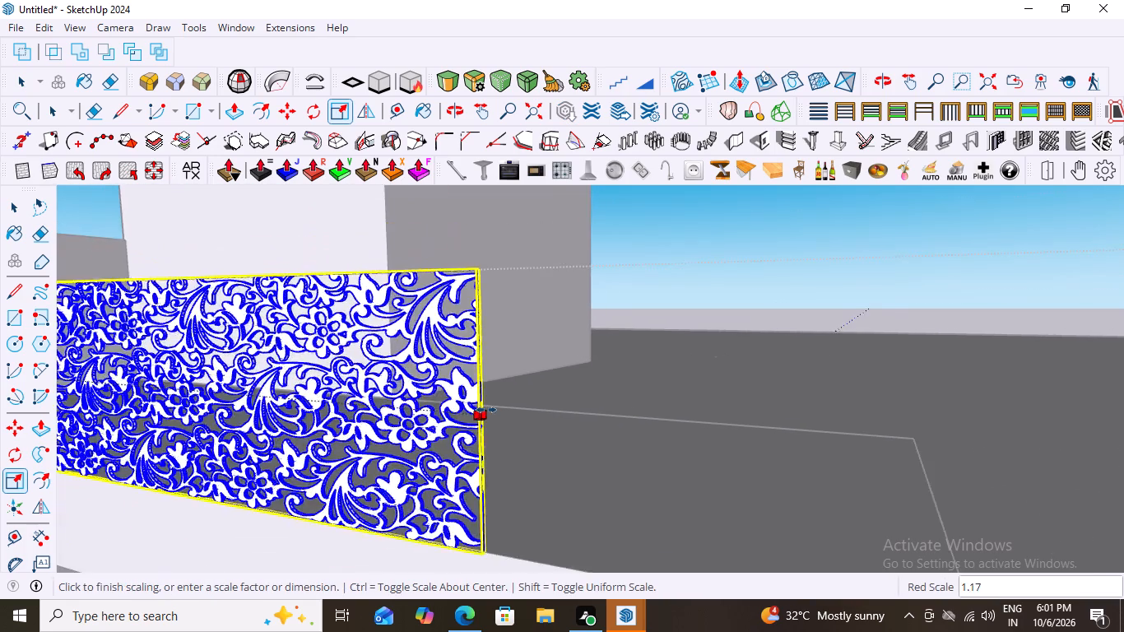
scroll(486, 410, down, 5)
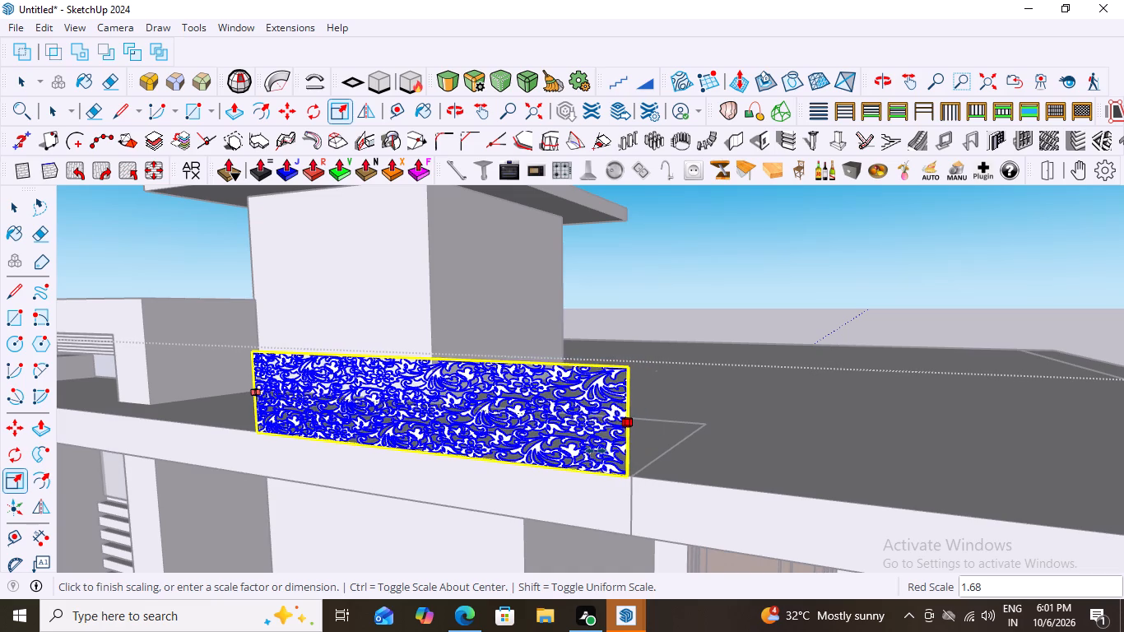
click(597, 451)
Examine the stretched floral panel's length and placement on the roof edge from the front, side and above.
scroll(816, 456, down, 2)
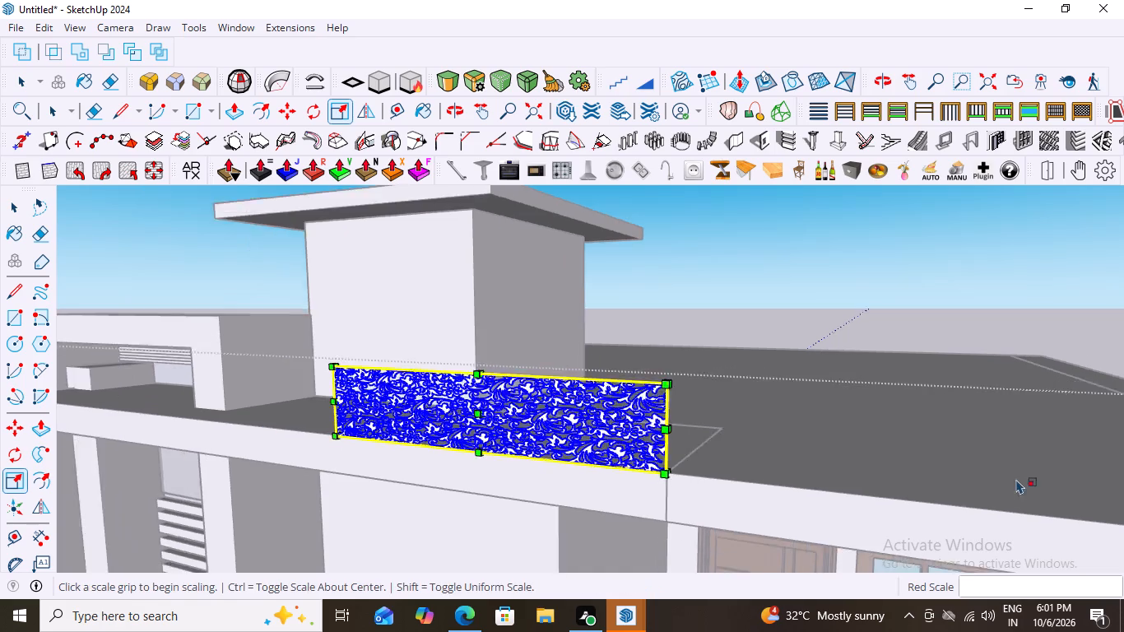
scroll(1016, 479, down, 6)
scroll(795, 472, down, 2)
middle_drag(713, 489, 815, 456)
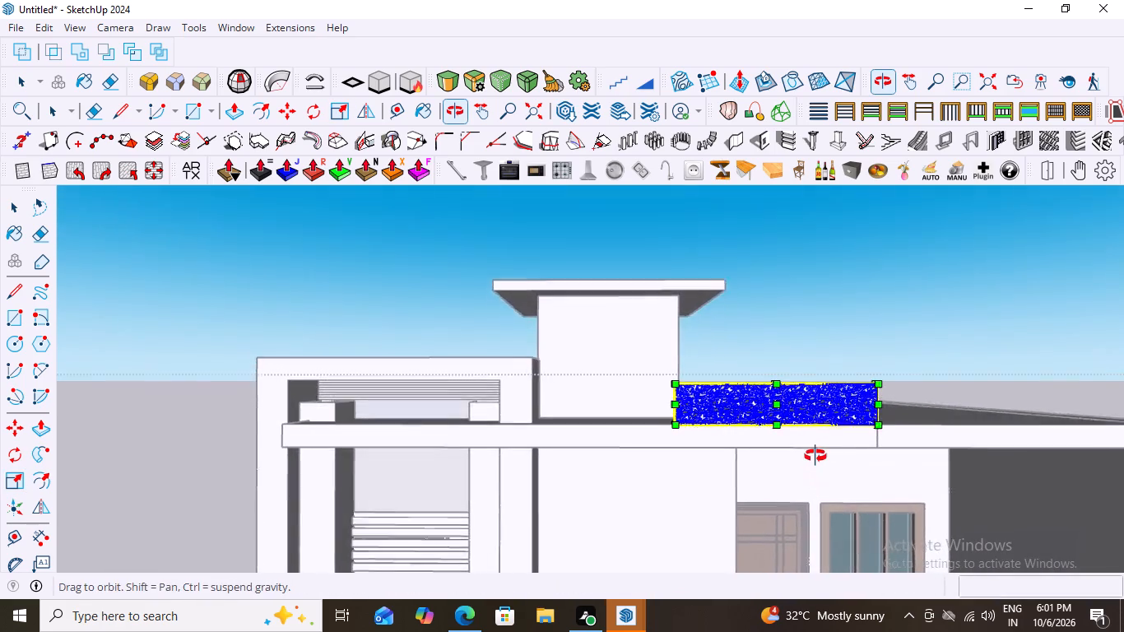
middle_drag(815, 456, 817, 455)
scroll(817, 455, up, 1)
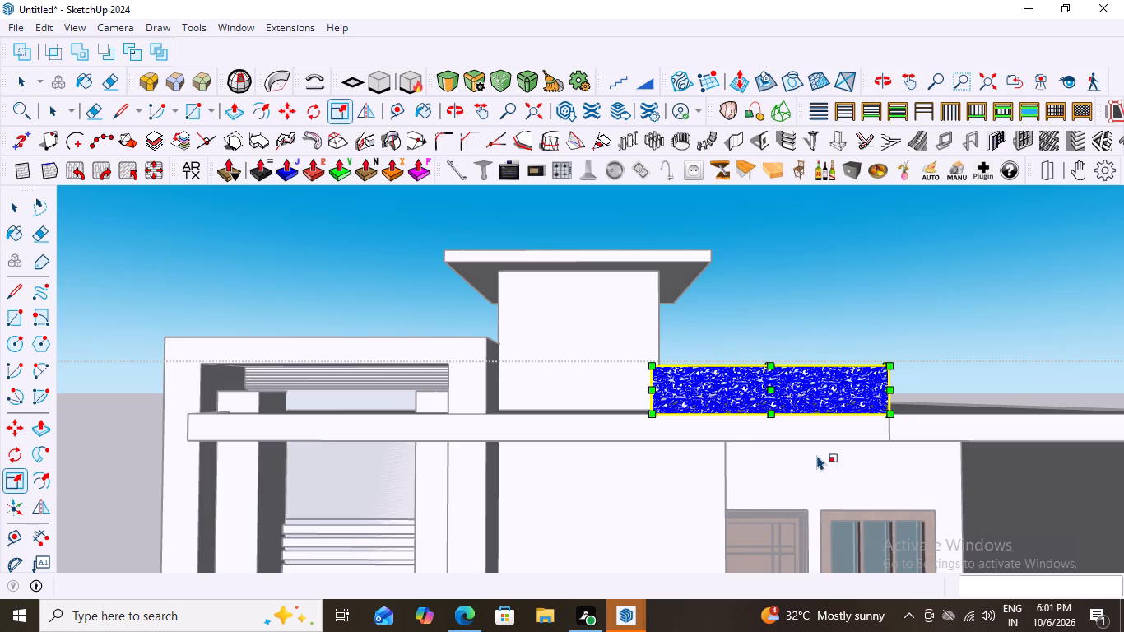
middle_drag(639, 389, 838, 412)
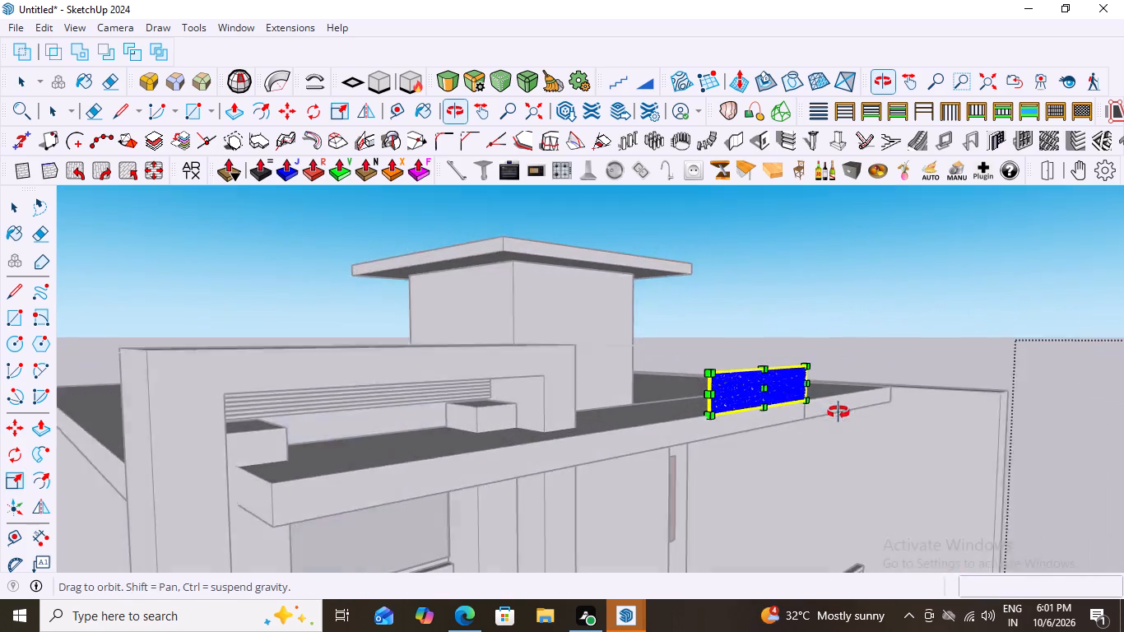
middle_drag(838, 412, 659, 563)
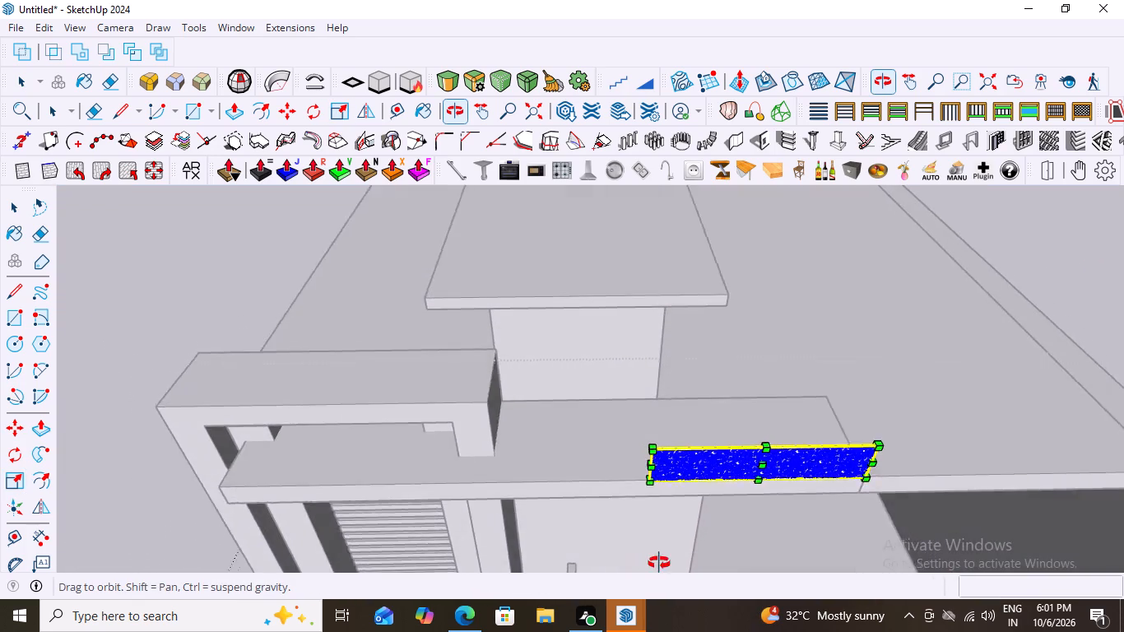
middle_drag(659, 563, 713, 558)
middle_drag(686, 485, 593, 466)
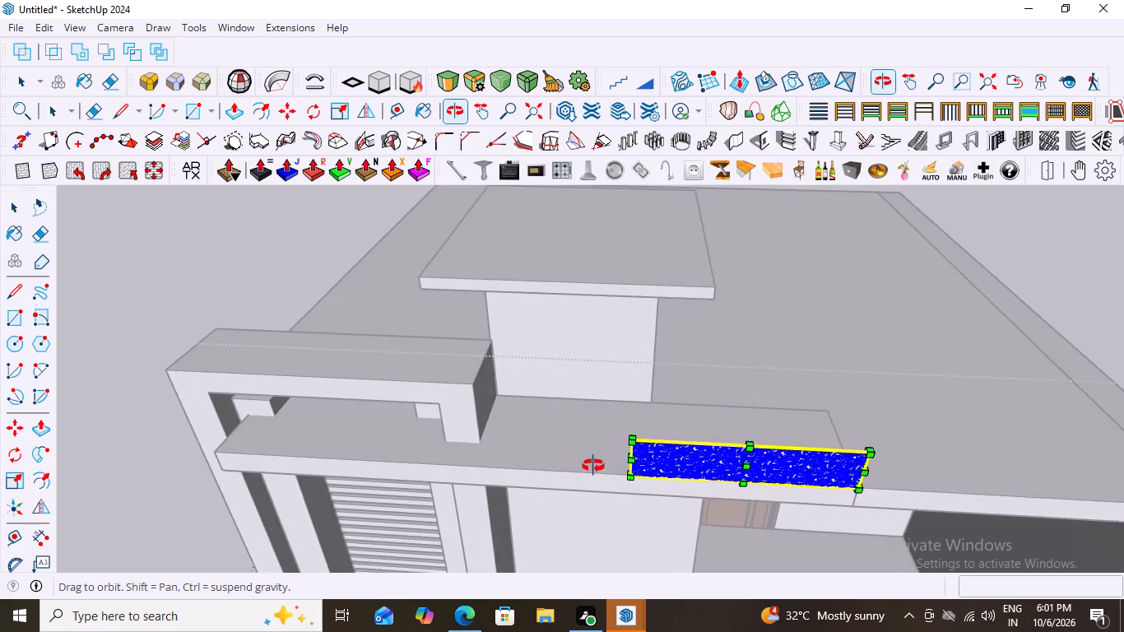
middle_drag(593, 466, 580, 456)
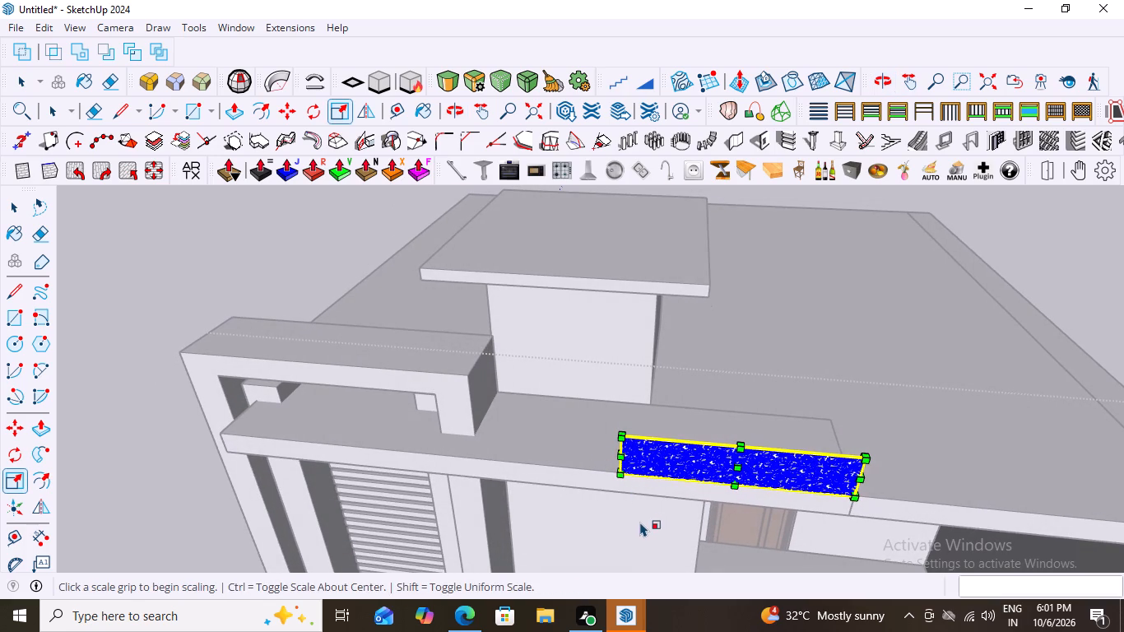
scroll(661, 492, down, 11)
middle_drag(754, 495, 810, 343)
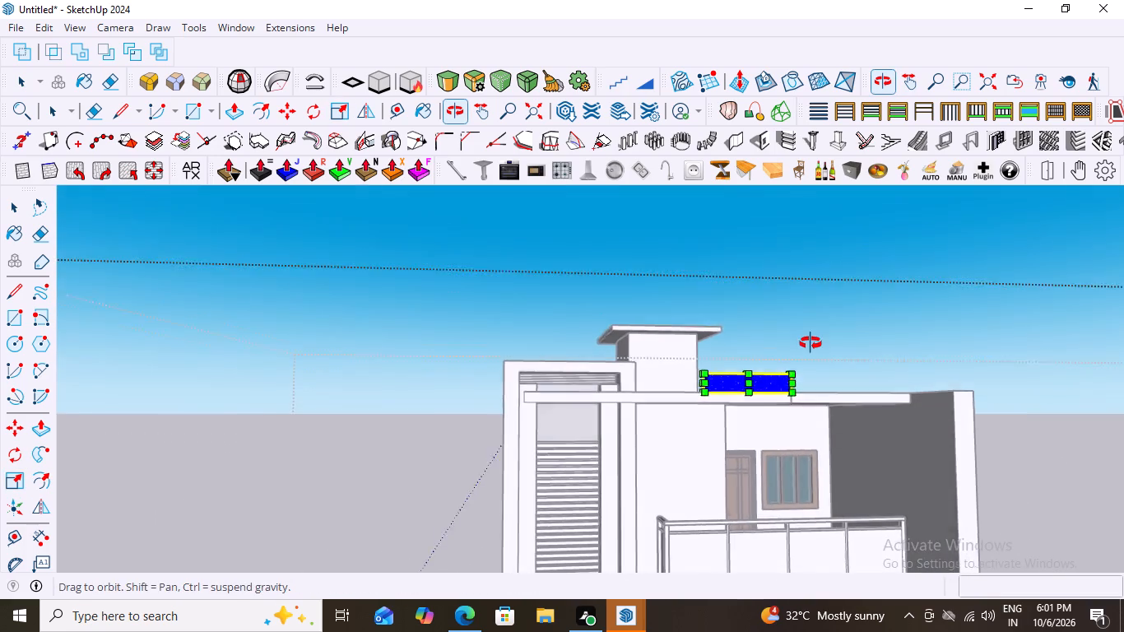
middle_drag(810, 343, 799, 346)
Stretch the floral panel's end nearest the stair tower slightly along the roof edge toward the tower wall's corner.
scroll(638, 400, up, 2)
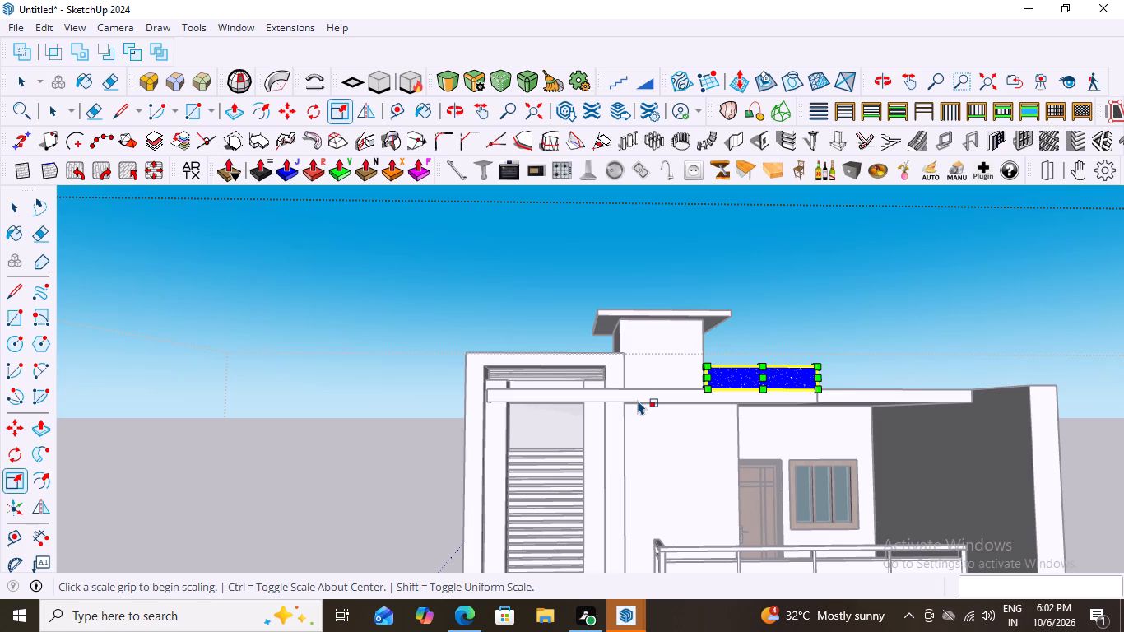
scroll(680, 349, up, 6)
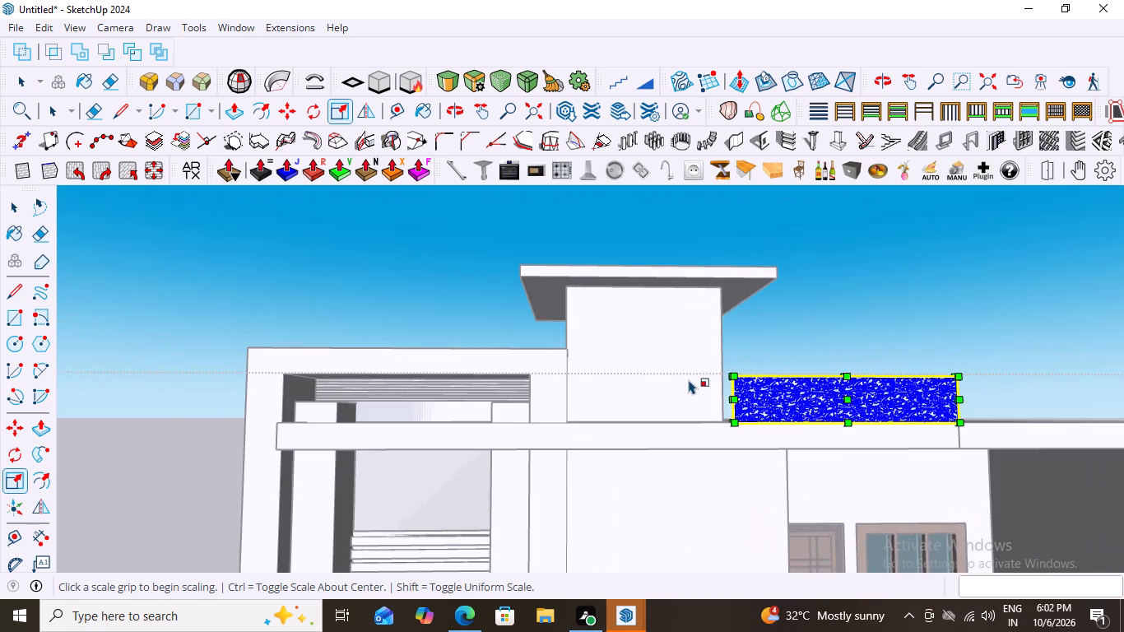
scroll(698, 388, up, 1)
middle_drag(738, 430, 791, 529)
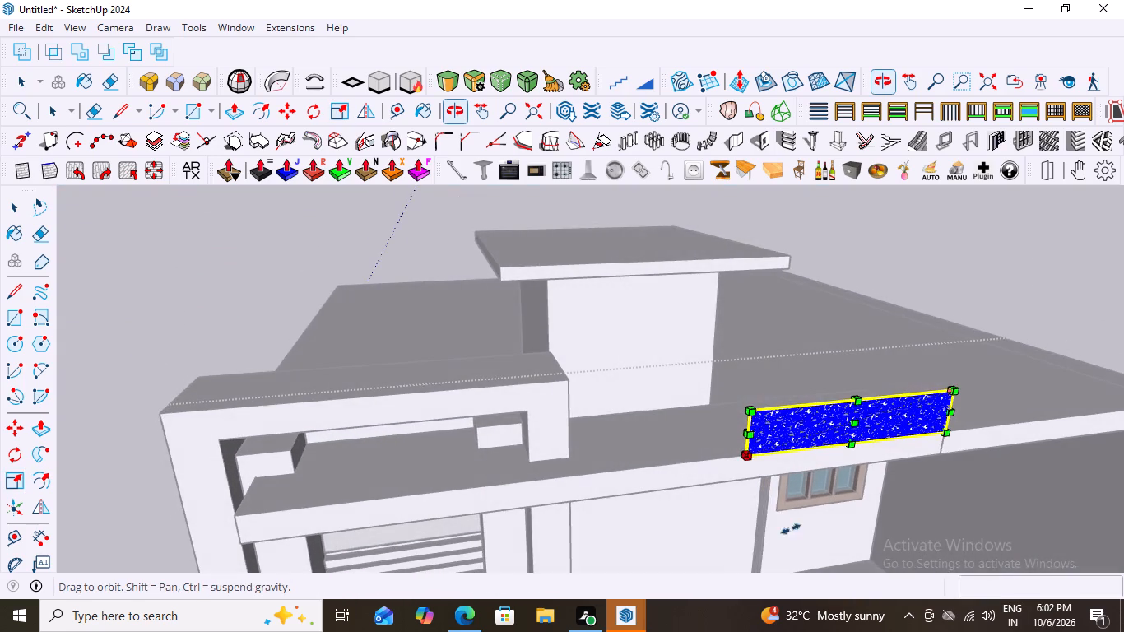
scroll(732, 443, up, 10)
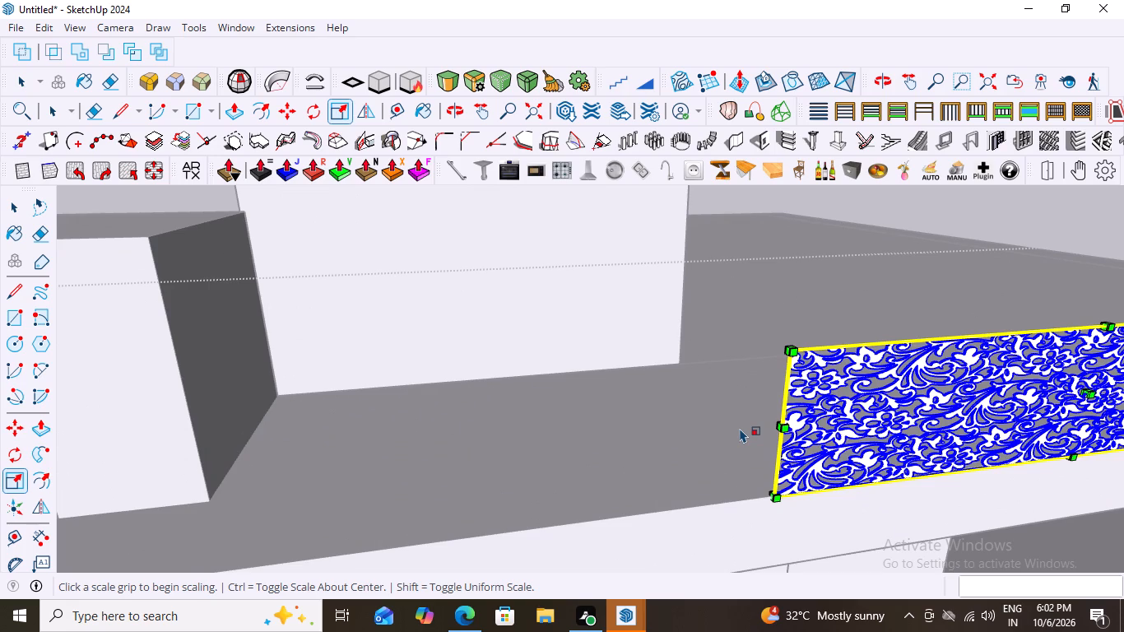
scroll(773, 413, up, 6)
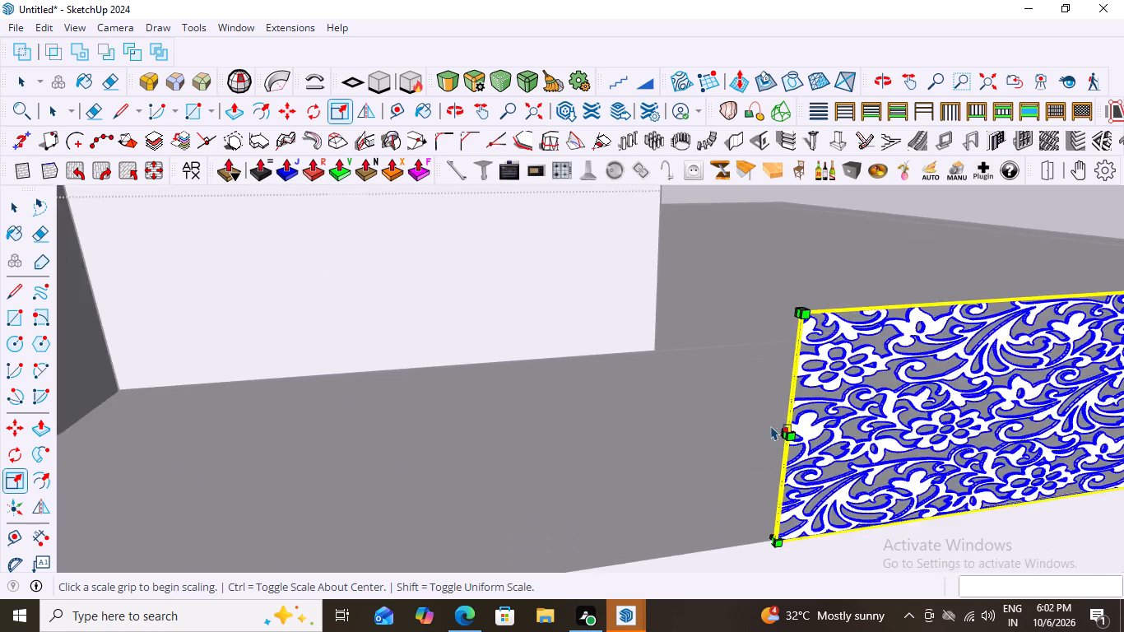
scroll(771, 425, up, 6)
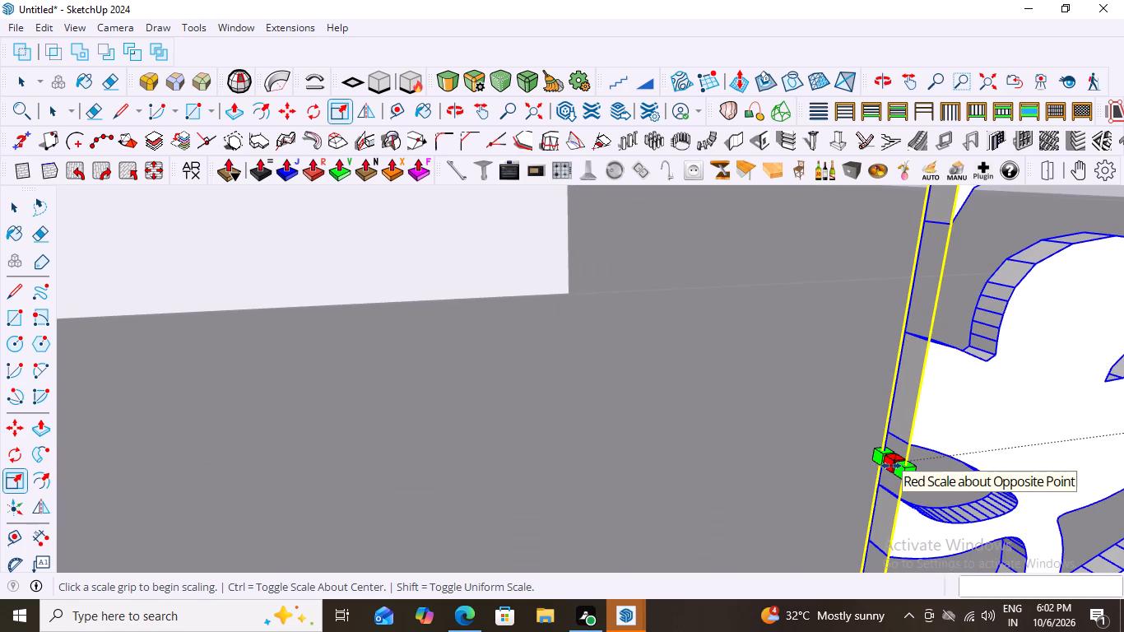
drag(891, 466, 661, 518)
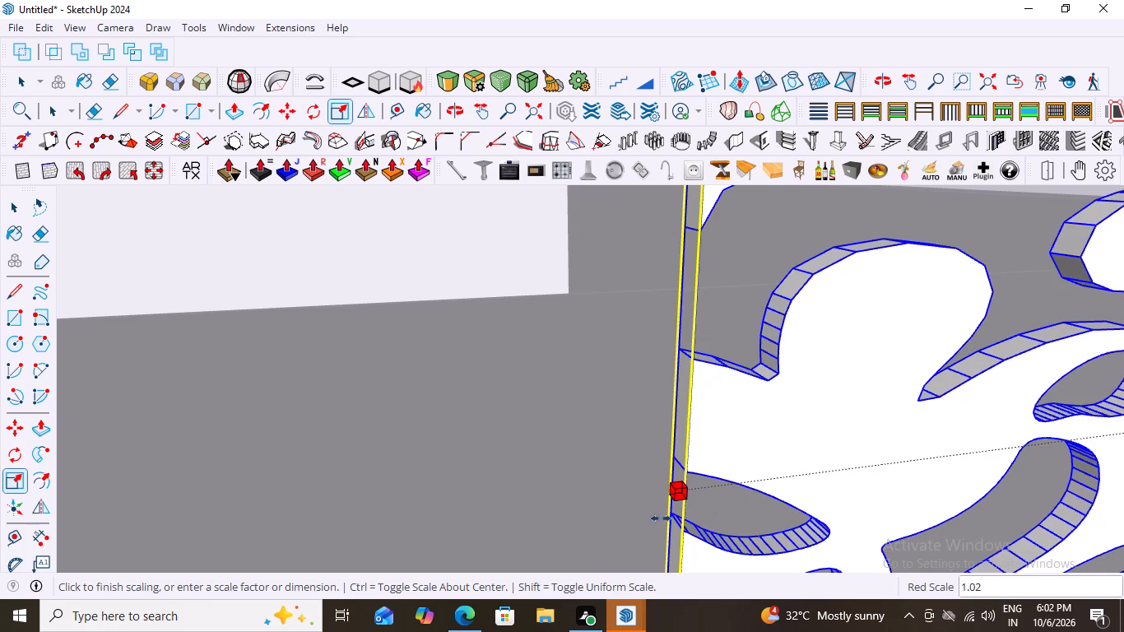
drag(661, 518, 593, 520)
scroll(636, 452, down, 8)
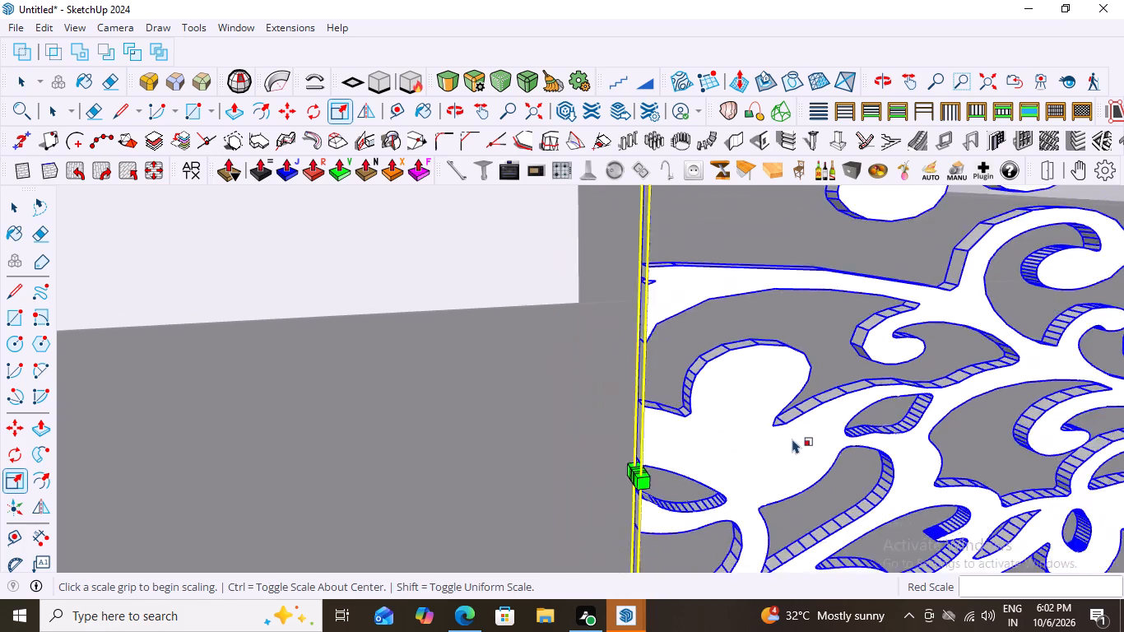
scroll(792, 439, down, 16)
scroll(602, 483, down, 9)
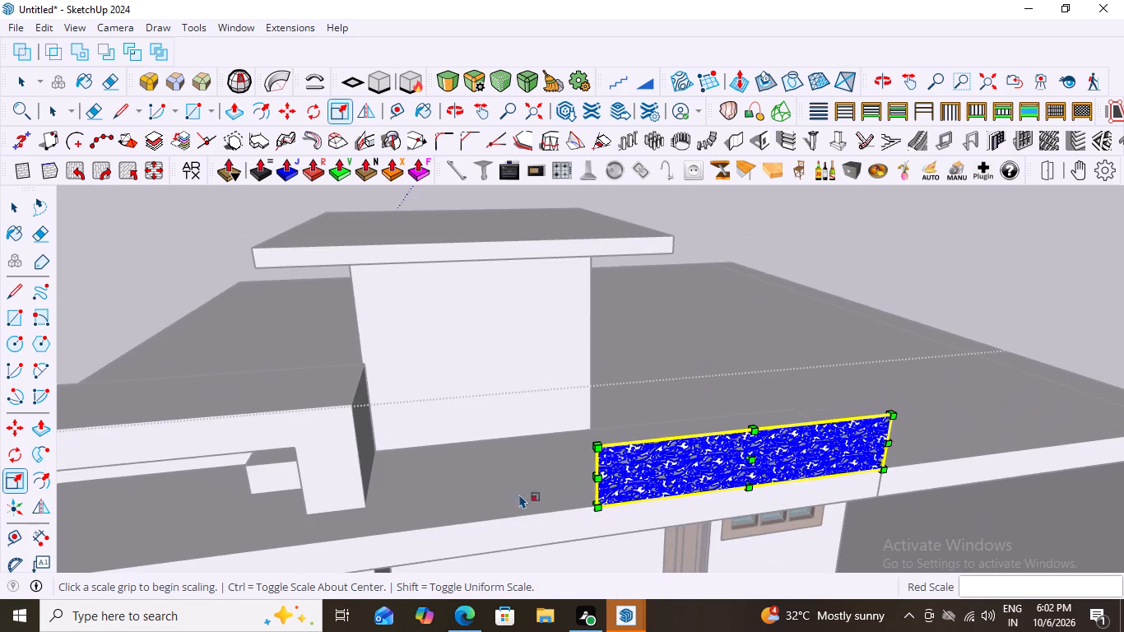
Scale the floral panel lengthwise by about 1.01, extending its end nearest the stair tower along the roof edge.
middle_drag(521, 494, 700, 451)
scroll(671, 453, up, 12)
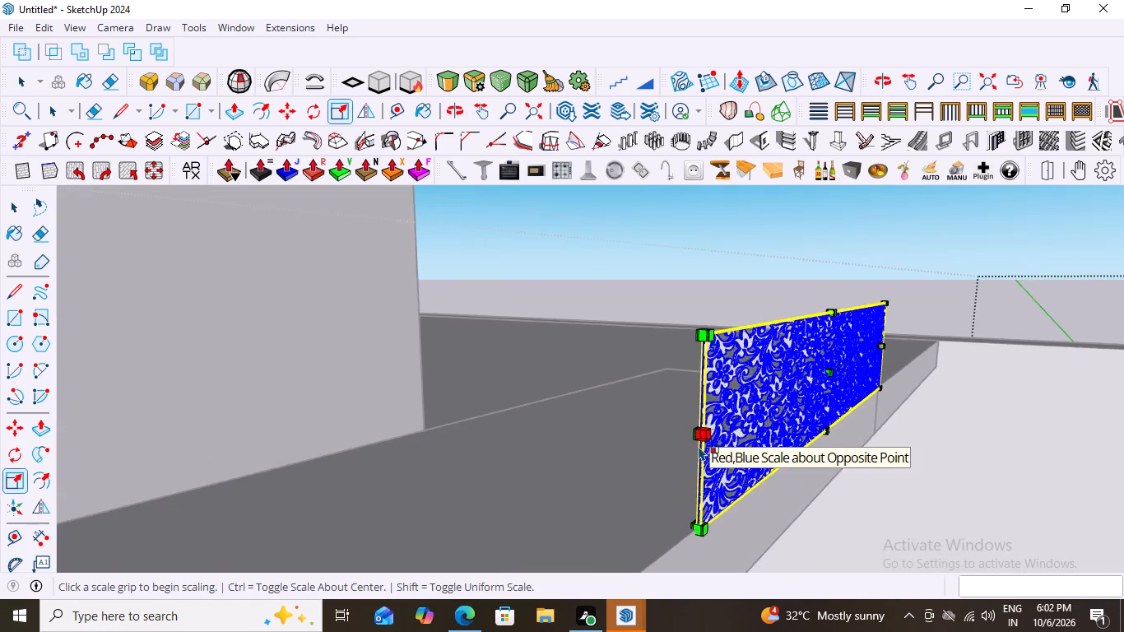
scroll(699, 446, up, 9)
scroll(718, 433, down, 4)
scroll(730, 394, up, 3)
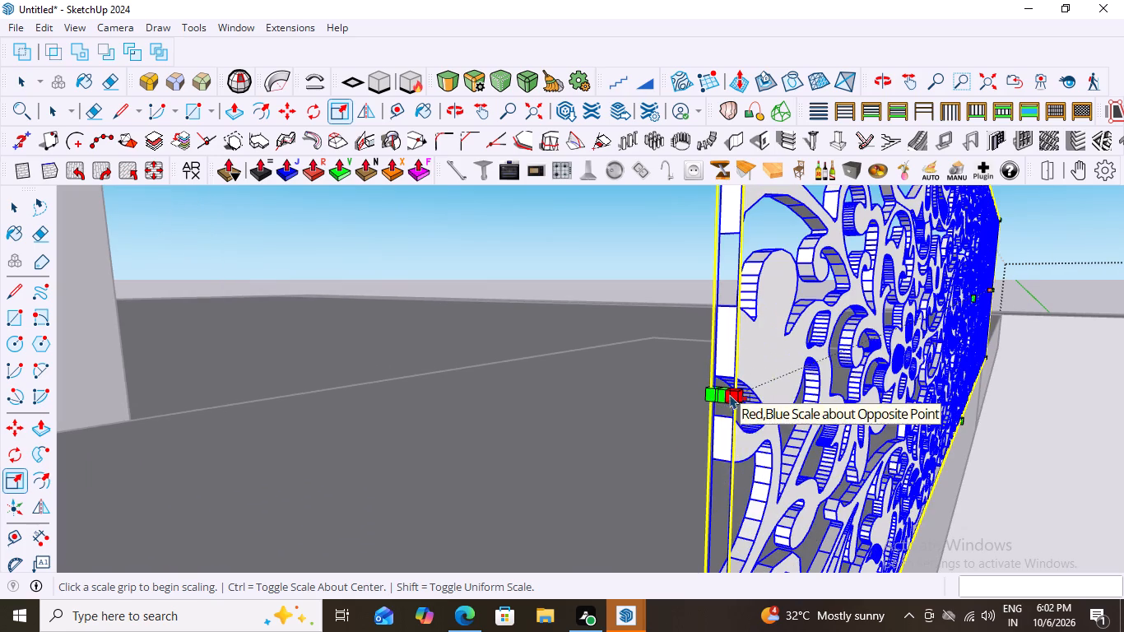
drag(723, 397, 720, 414)
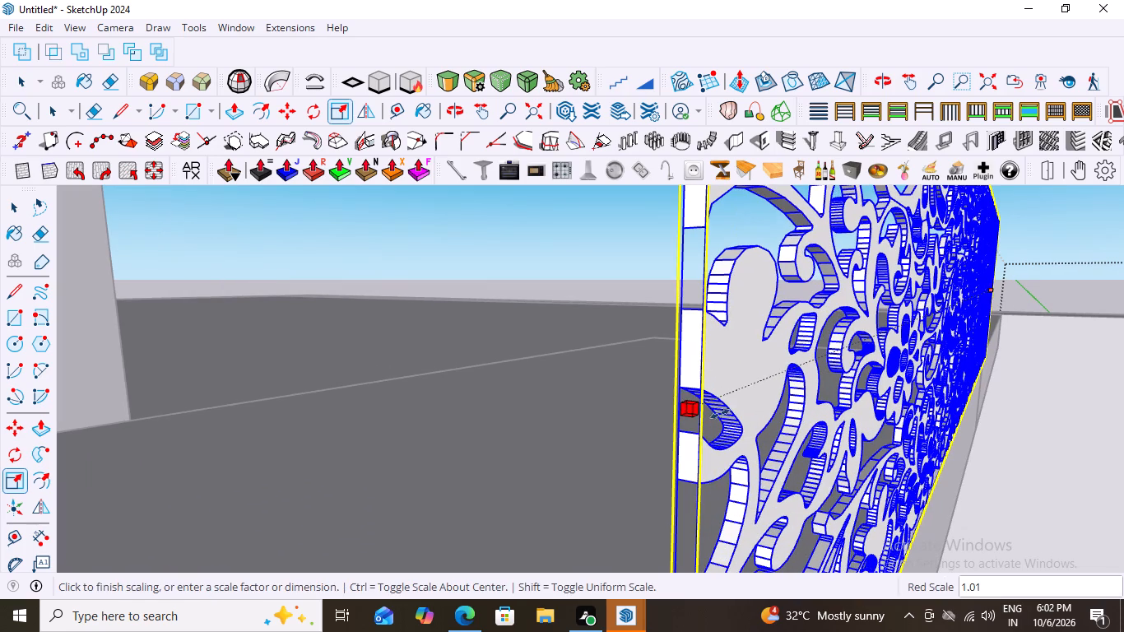
drag(720, 414, 716, 418)
Examine the floral panel's two ends against the stair tower wall and the roof slab's joint line from several angles.
scroll(605, 412, down, 15)
middle_drag(826, 483, 648, 470)
scroll(588, 375, up, 9)
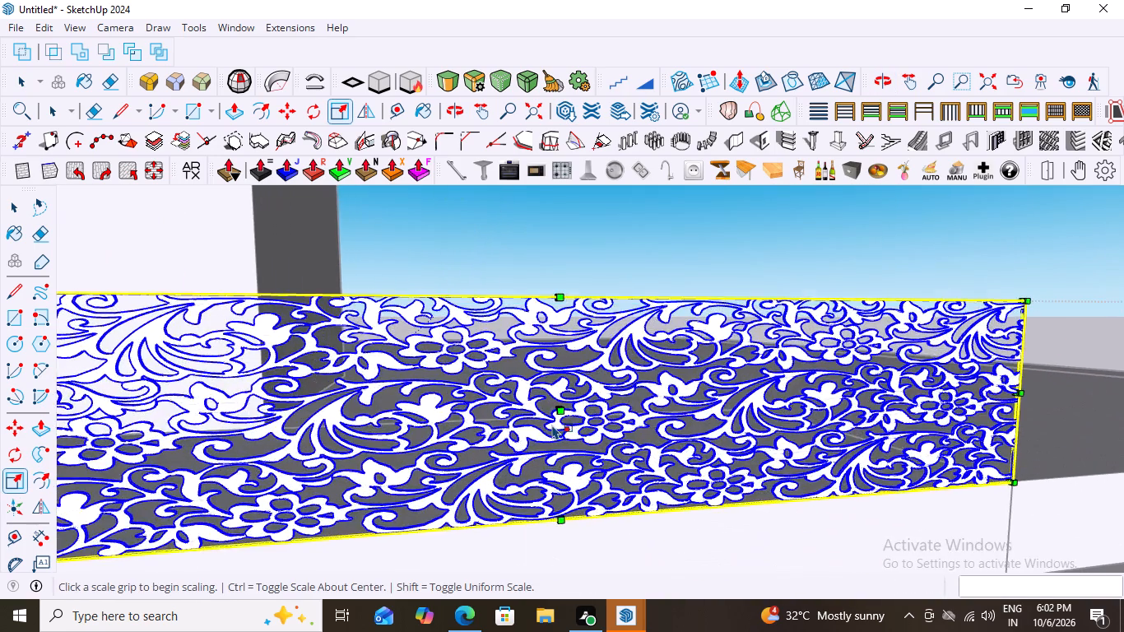
scroll(596, 412, down, 12)
scroll(722, 526, down, 4)
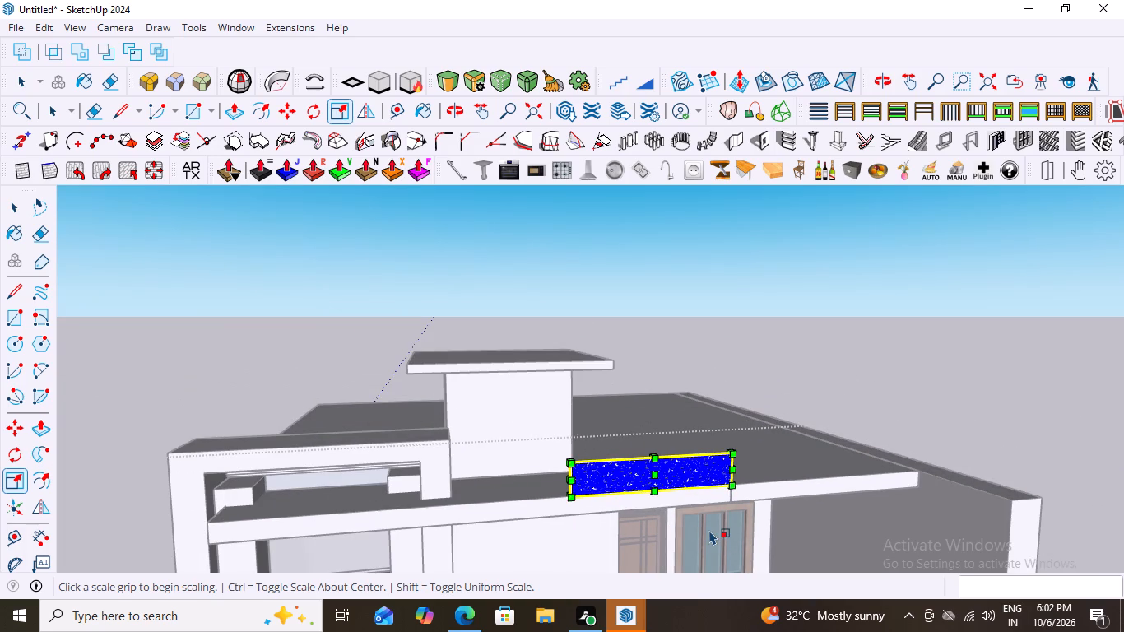
scroll(413, 466, up, 4)
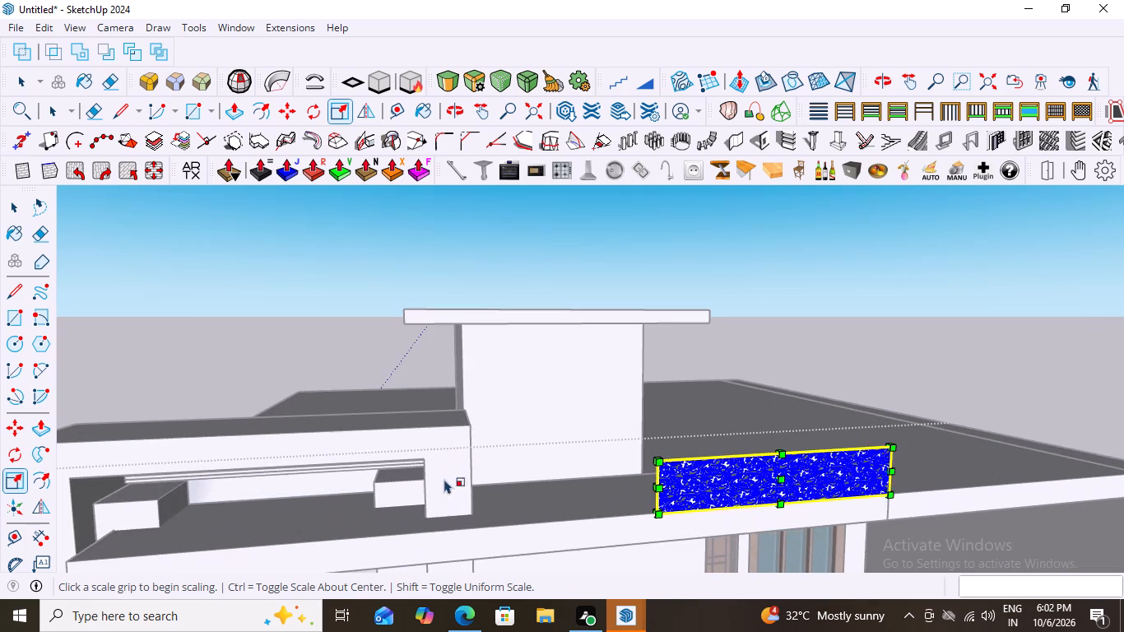
scroll(462, 504, up, 2)
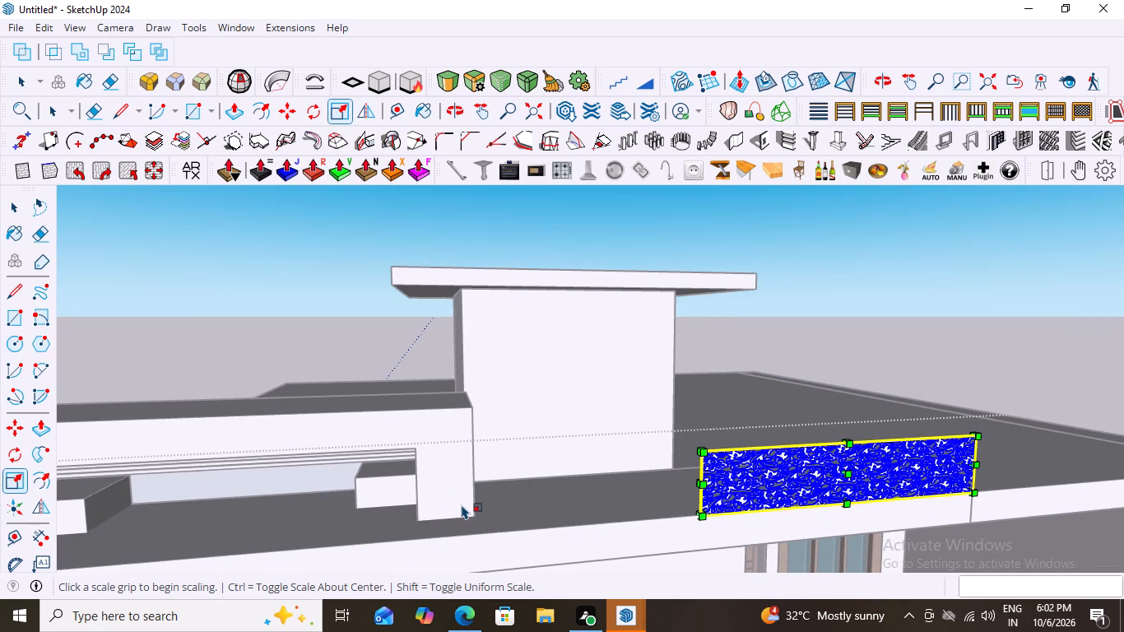
scroll(717, 530, down, 3)
middle_drag(991, 529, 848, 531)
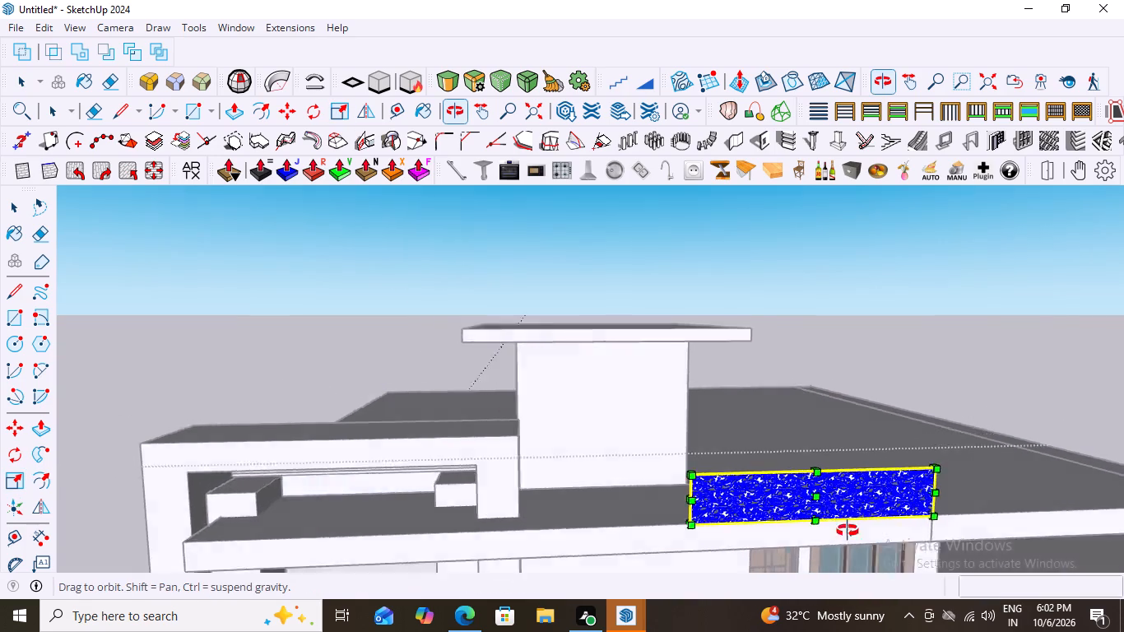
middle_drag(848, 531, 816, 583)
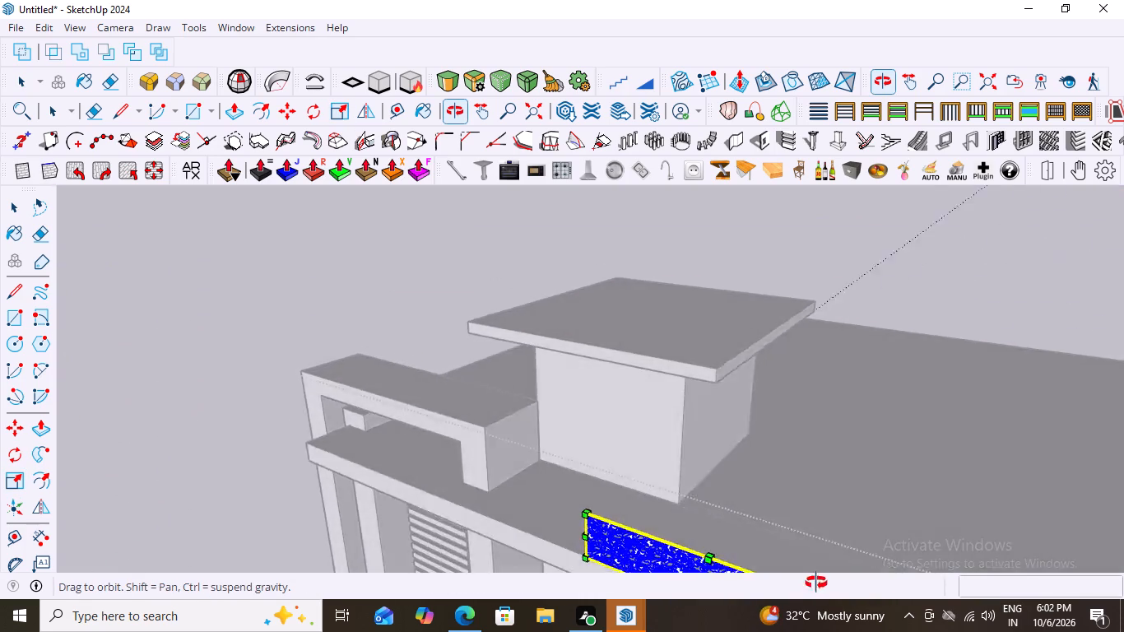
middle_drag(816, 583, 968, 560)
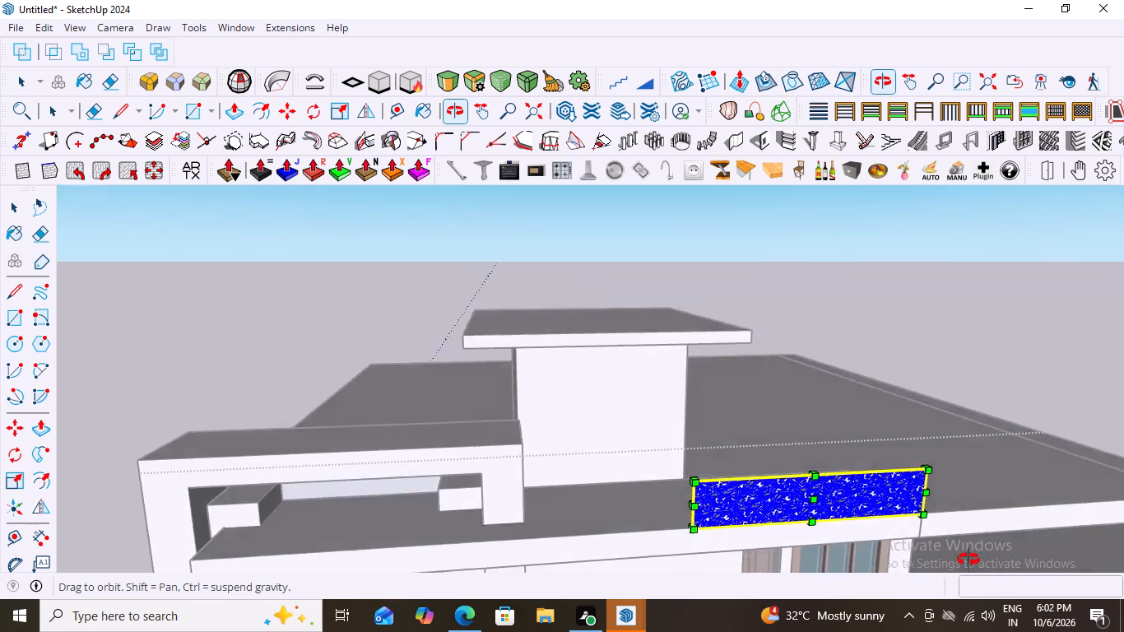
middle_drag(968, 560, 953, 569)
scroll(899, 498, down, 9)
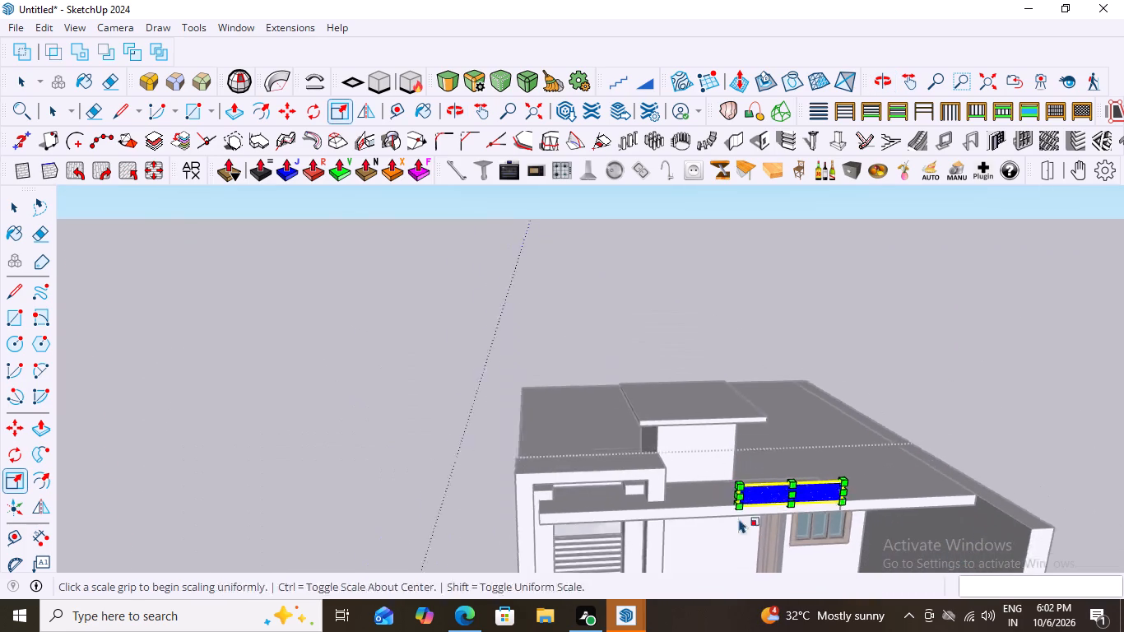
scroll(739, 518, down, 5)
middle_drag(918, 541, 876, 482)
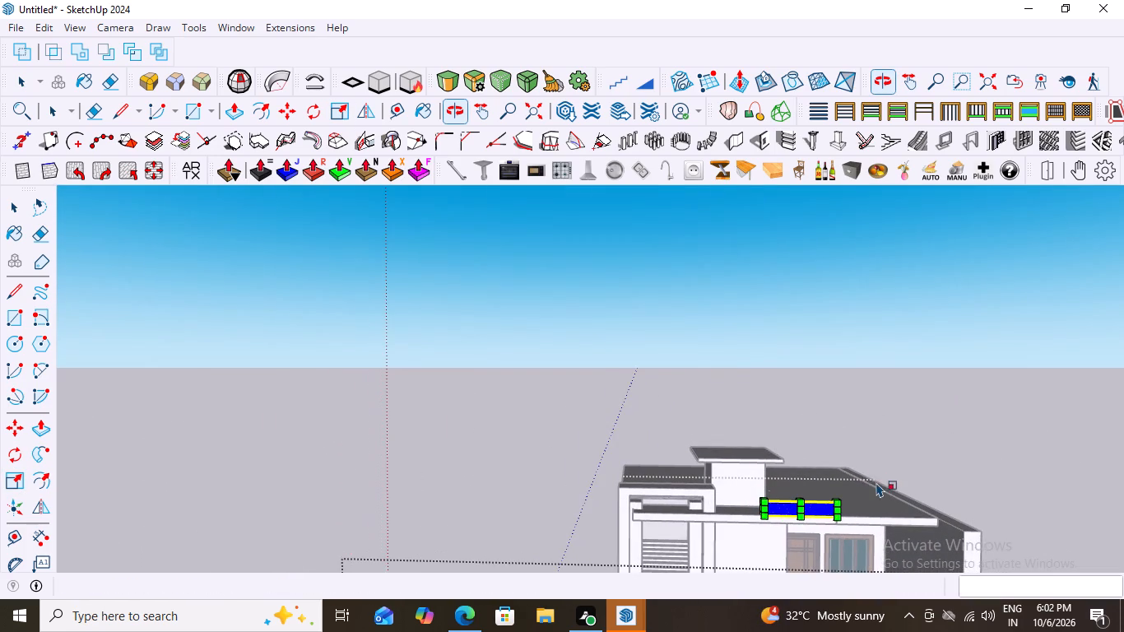
middle_click(876, 482)
scroll(858, 530, up, 3)
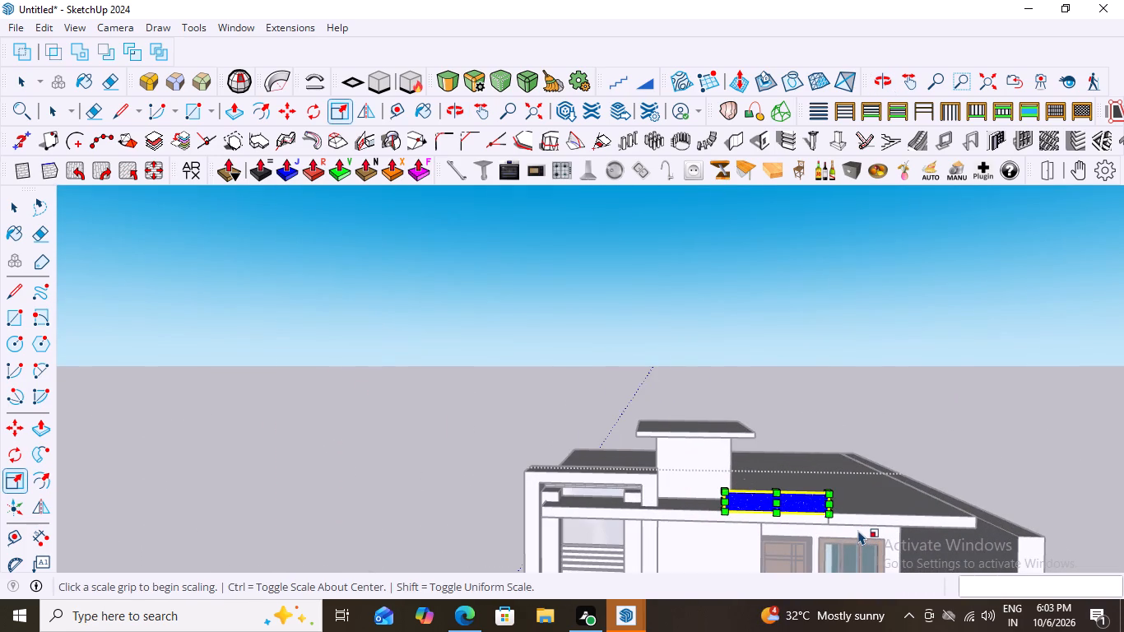
middle_drag(911, 502, 806, 510)
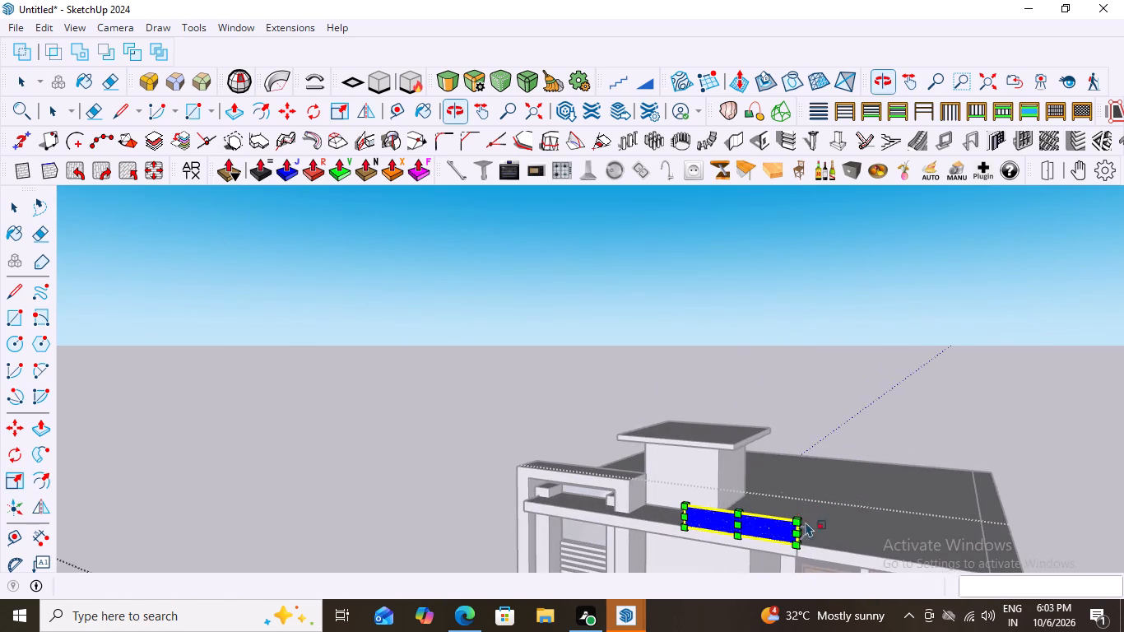
Stretch the floral panel's far end lengthwise along the roof edge, slightly past the joint line in the roof slab.
scroll(804, 567, up, 8)
scroll(811, 500, up, 8)
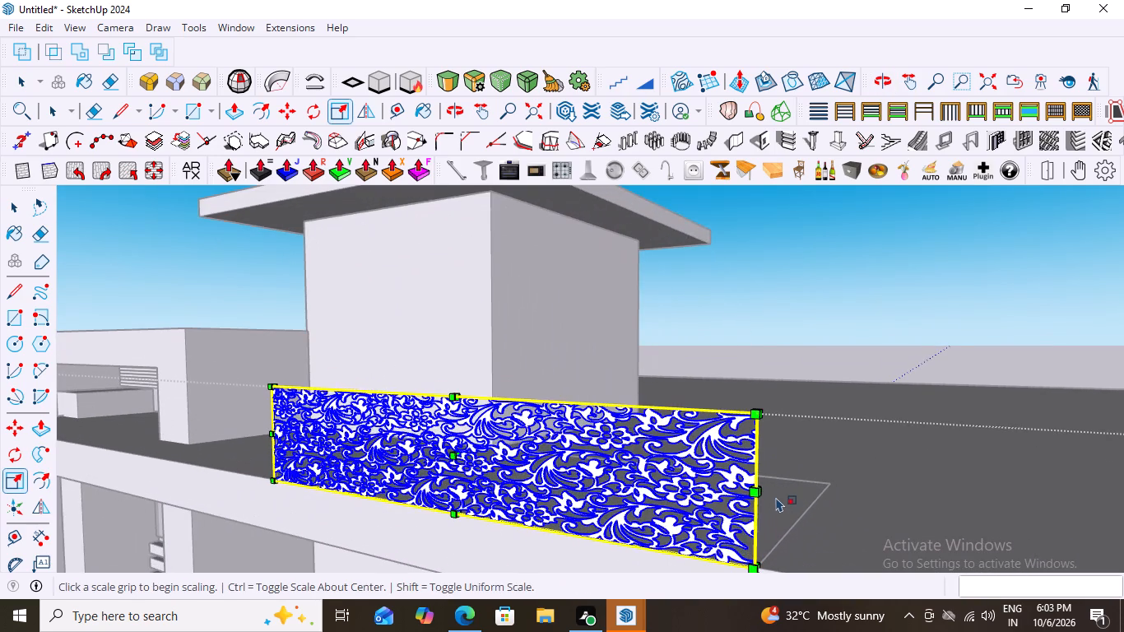
scroll(764, 497, up, 2)
middle_drag(861, 507, 773, 513)
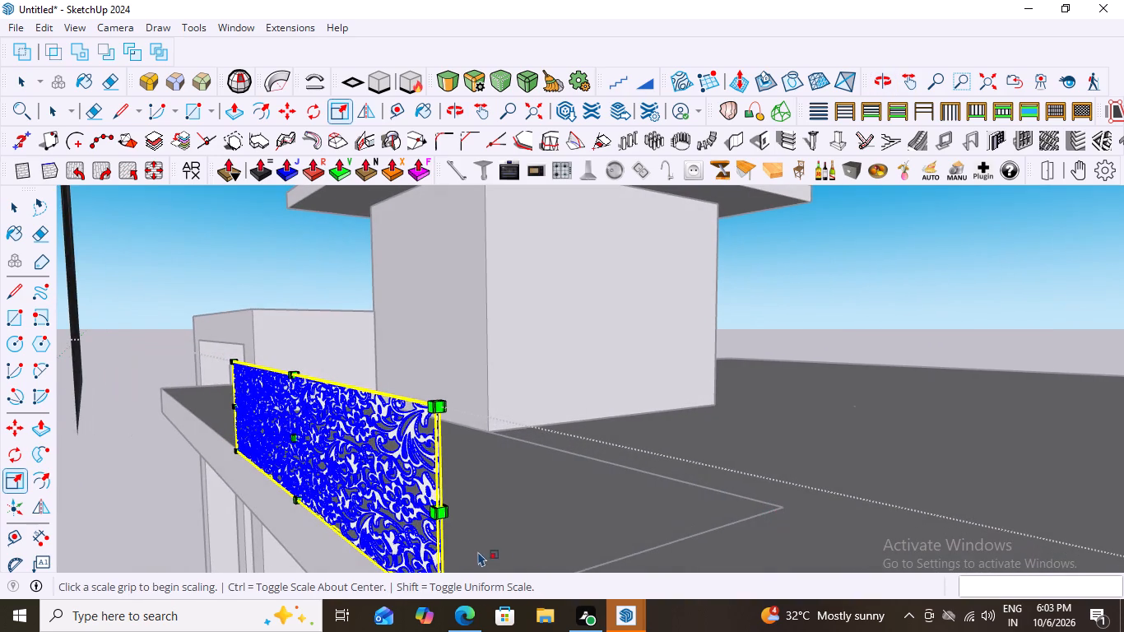
scroll(481, 534, up, 3)
scroll(416, 514, up, 4)
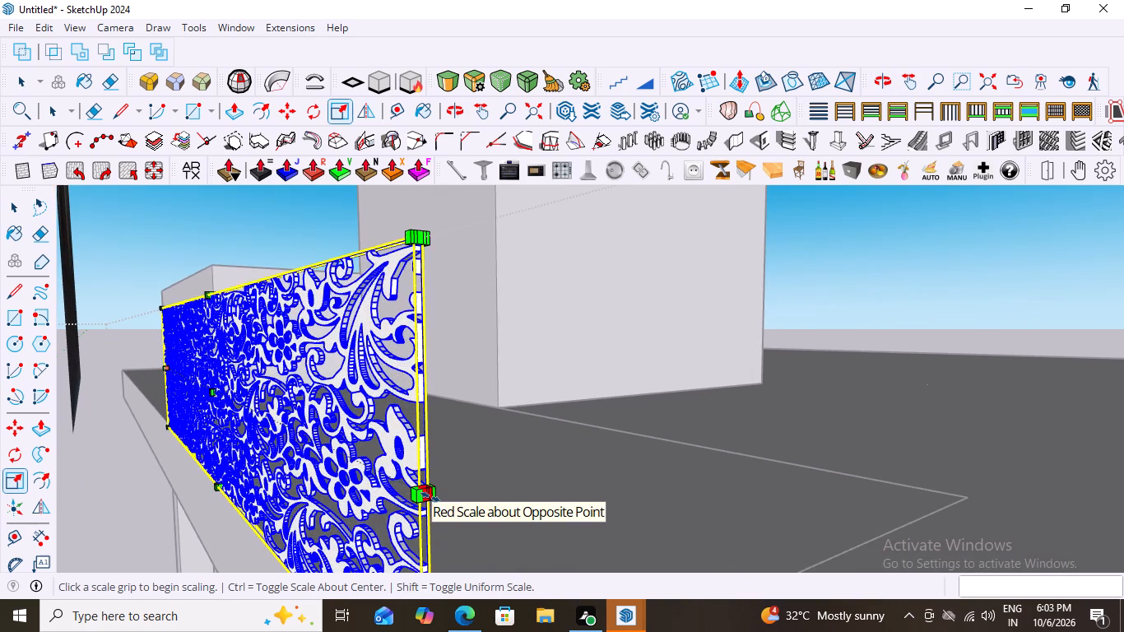
drag(430, 497, 483, 547)
Examine the lengthened floral panel on the roof edge from the front and above, clearing its selection.
scroll(533, 511, down, 12)
middle_drag(683, 537, 858, 514)
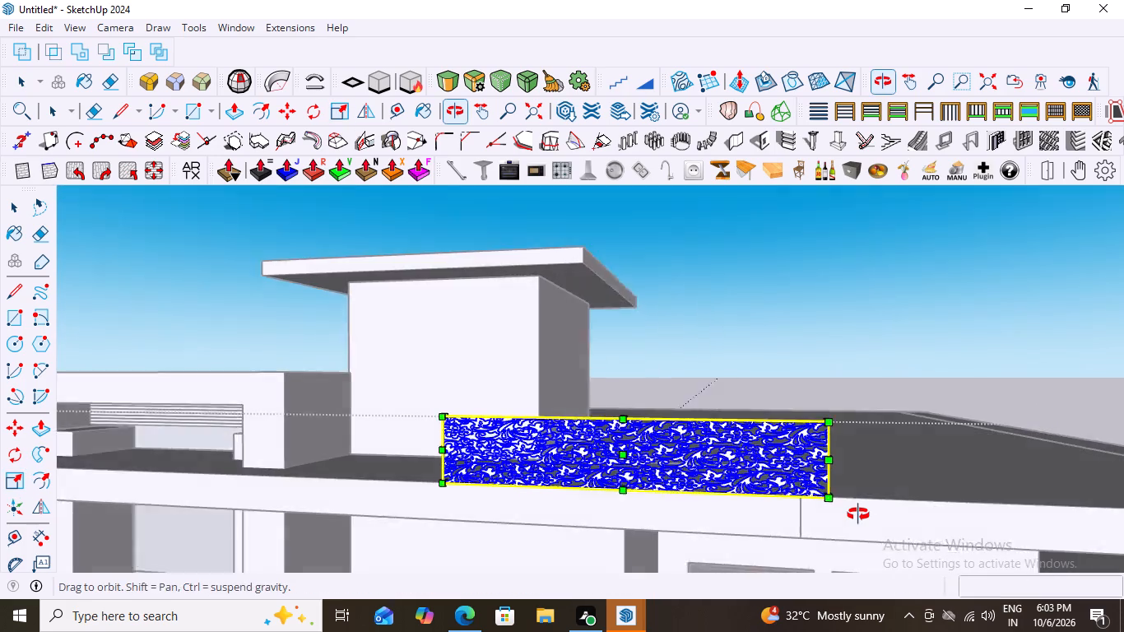
middle_drag(858, 514, 886, 524)
scroll(699, 505, down, 6)
middle_drag(717, 525, 764, 568)
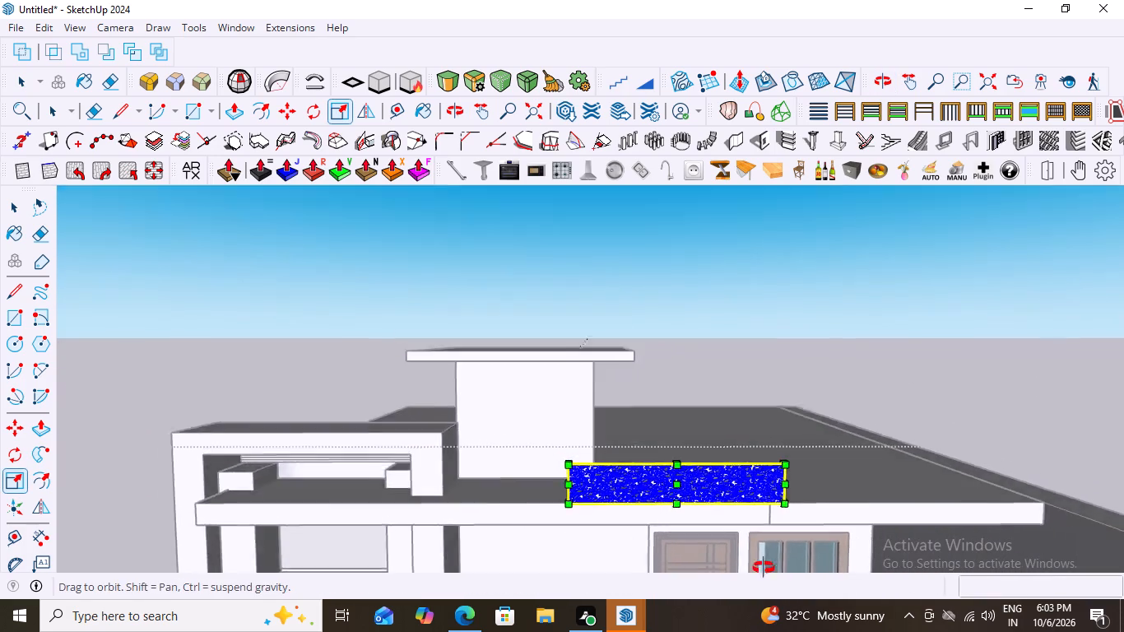
middle_drag(764, 568, 777, 609)
scroll(694, 467, up, 8)
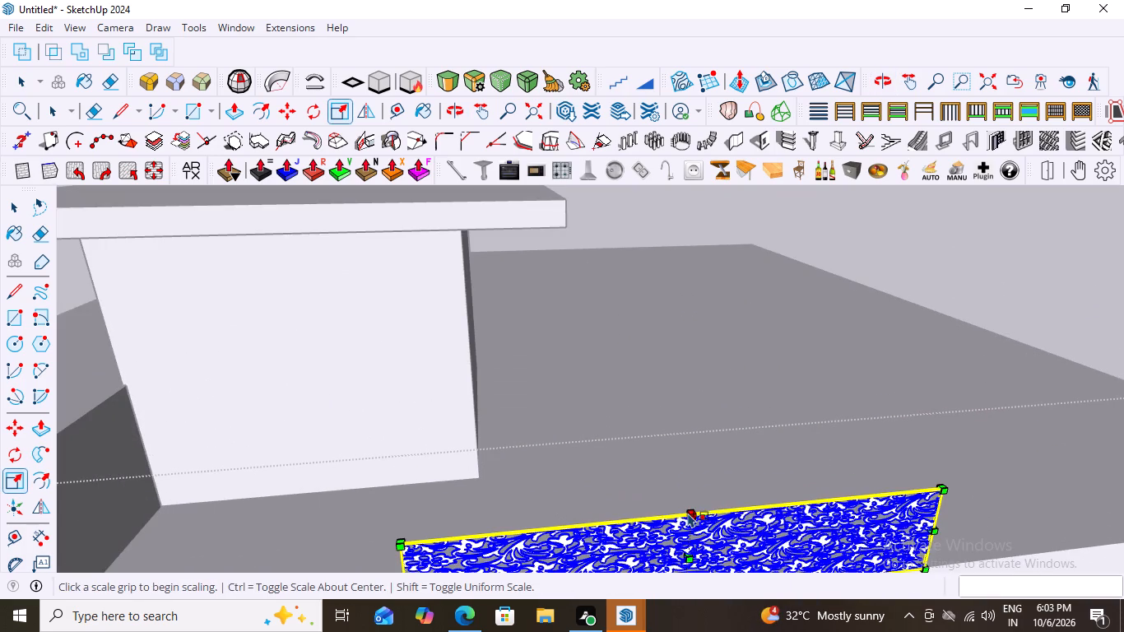
scroll(675, 488, down, 11)
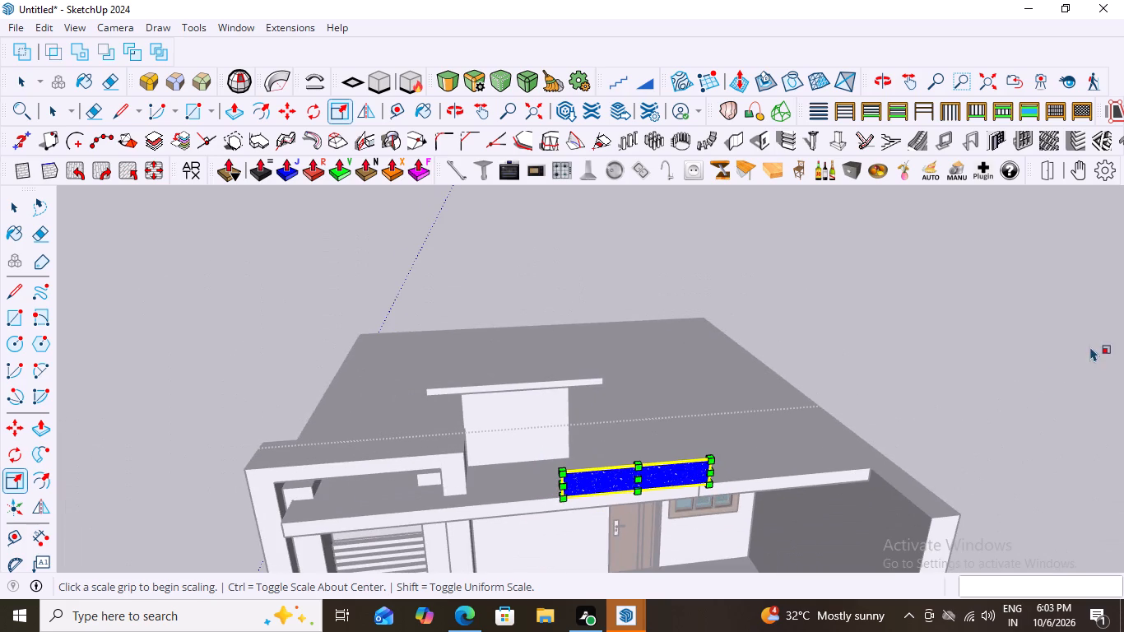
click(995, 376)
key(space)
key(space)
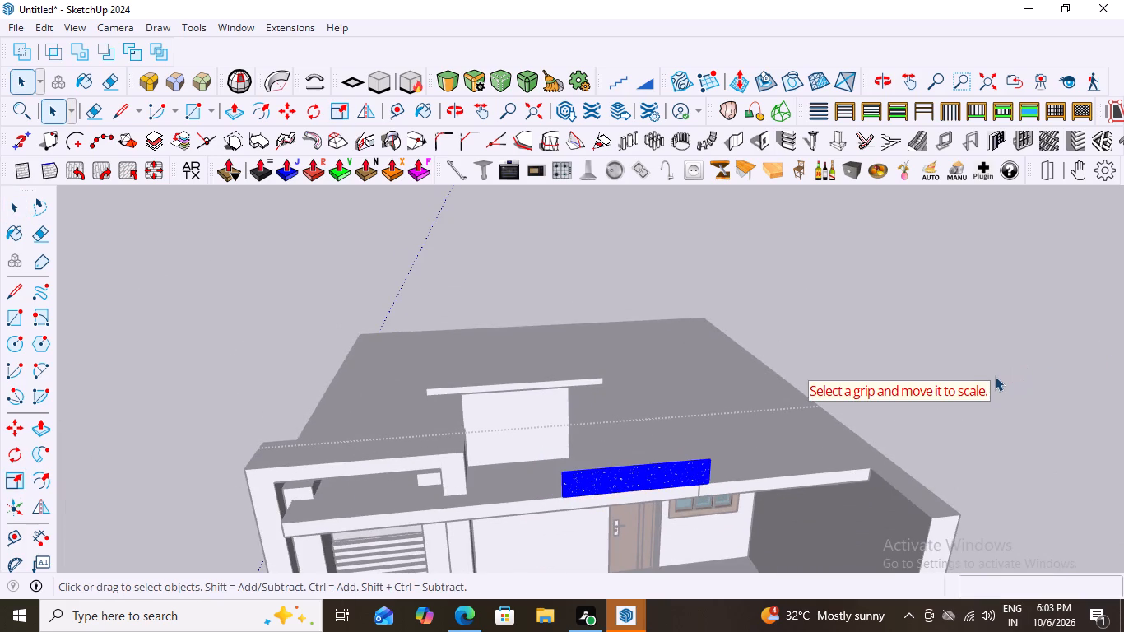
click(896, 311)
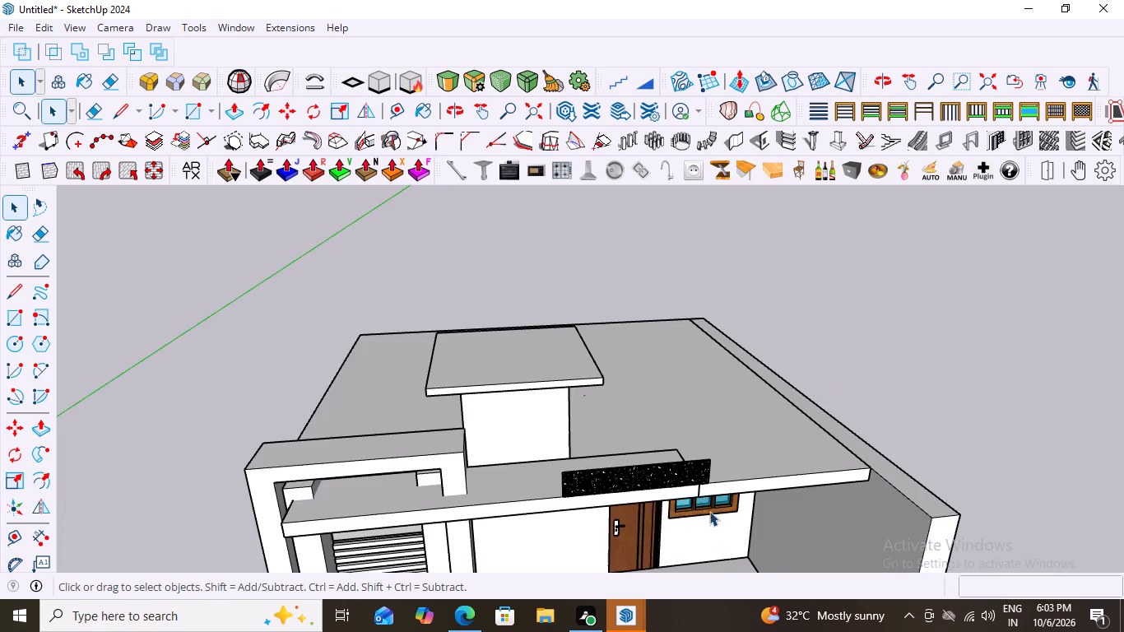
scroll(708, 507, up, 3)
middle_drag(666, 441, 540, 514)
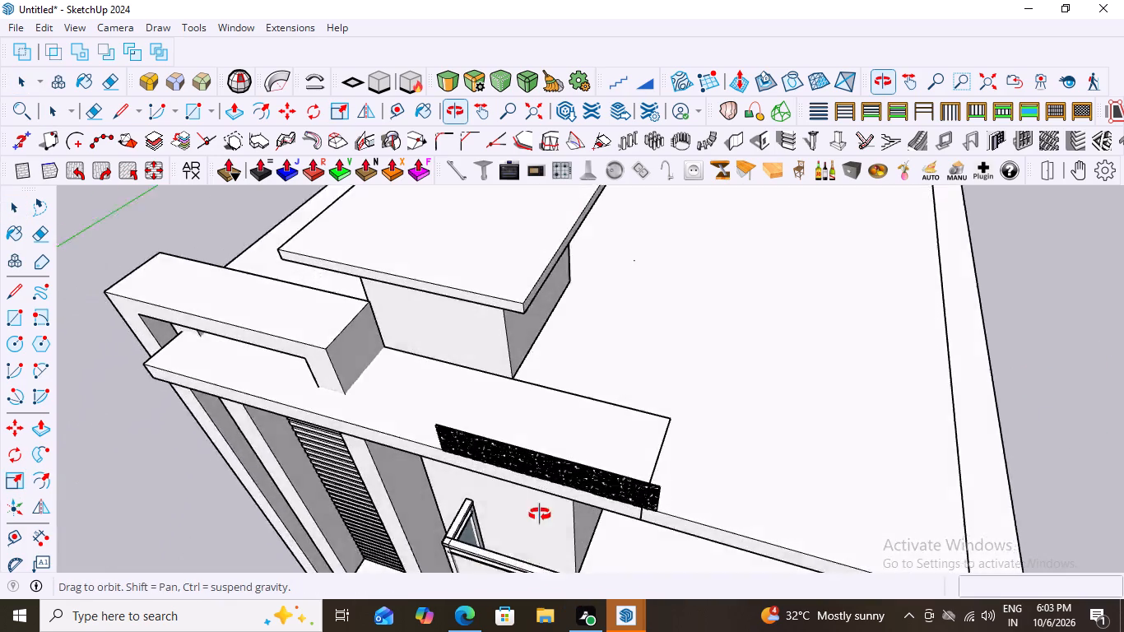
middle_drag(540, 514, 628, 388)
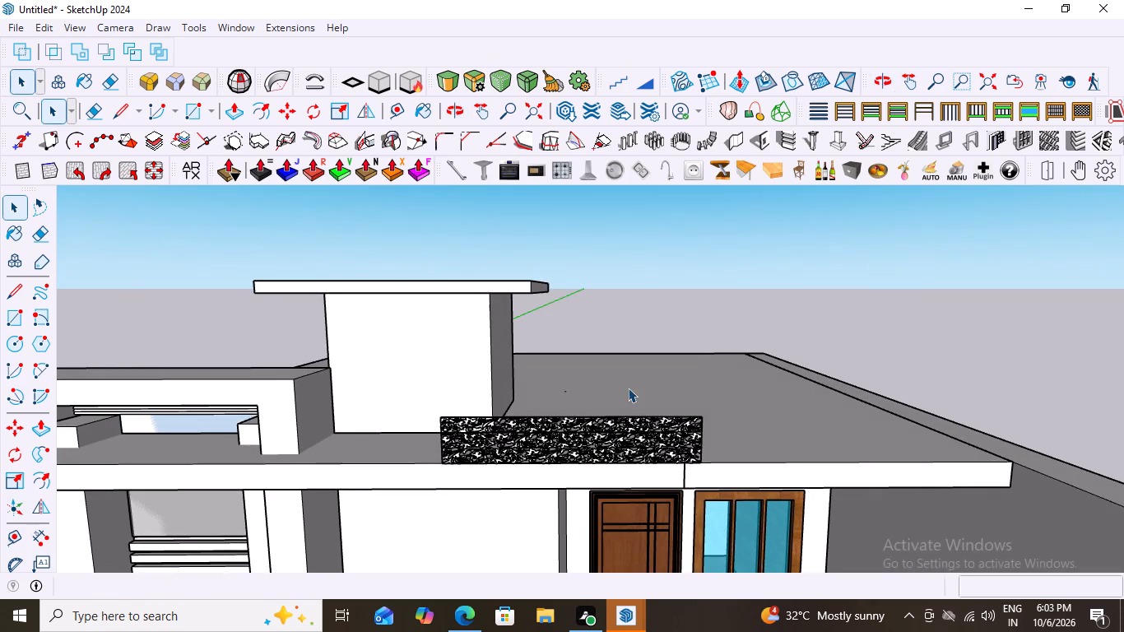
scroll(560, 448, up, 5)
scroll(762, 394, down, 7)
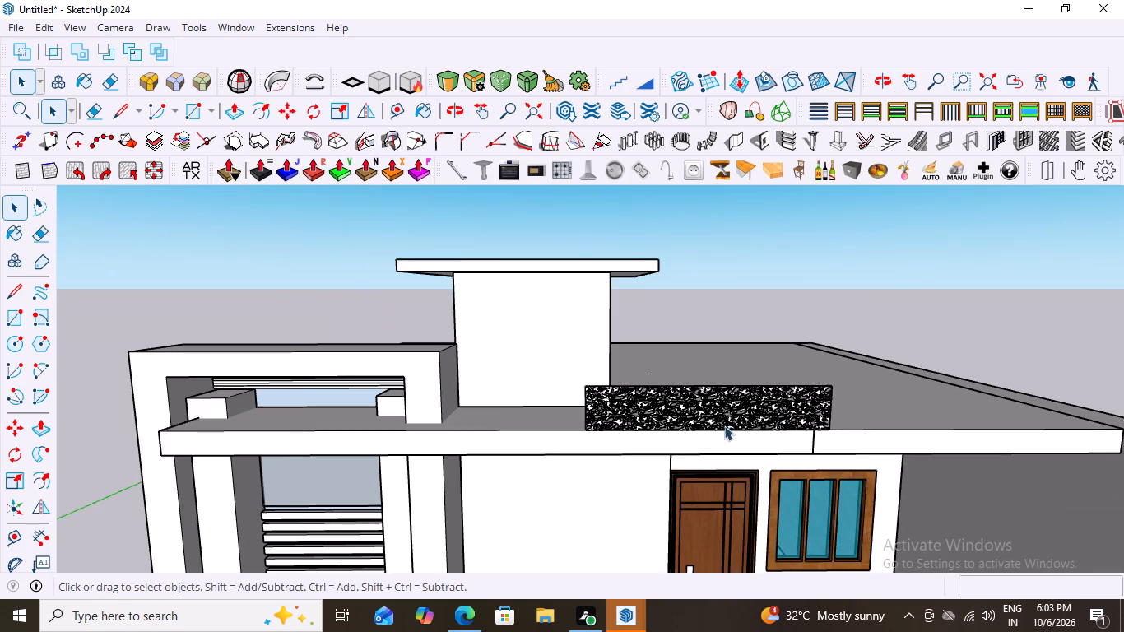
middle_drag(740, 404, 756, 383)
scroll(720, 402, up, 9)
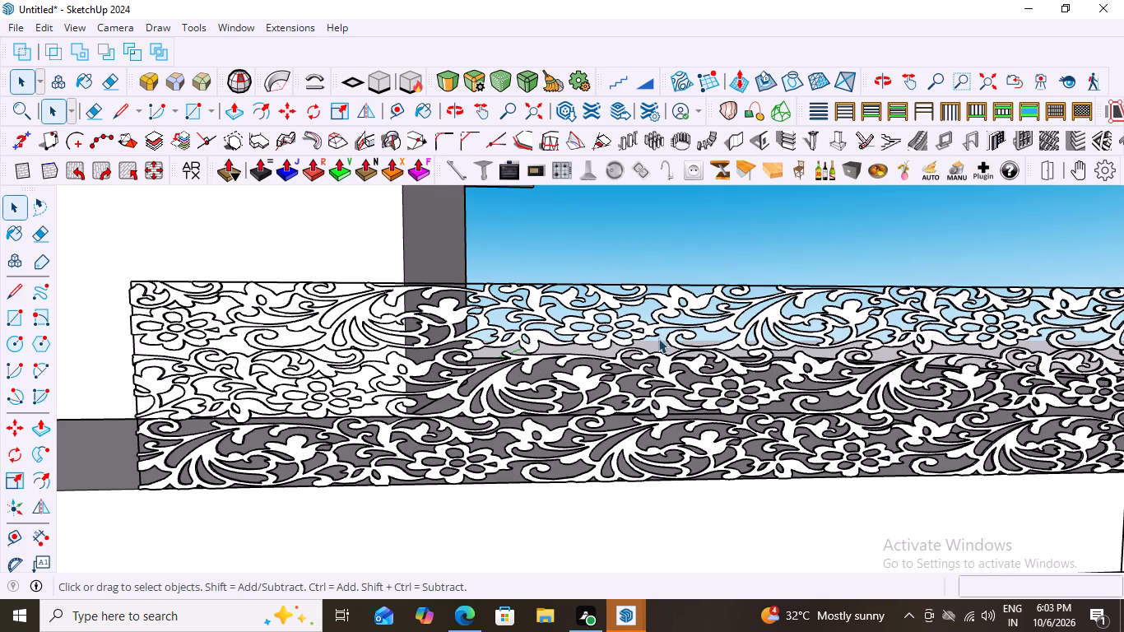
Open the floral panel group for editing and pick out its upper strip nearest the stair tower, then clear the selection.
triple_click(546, 311)
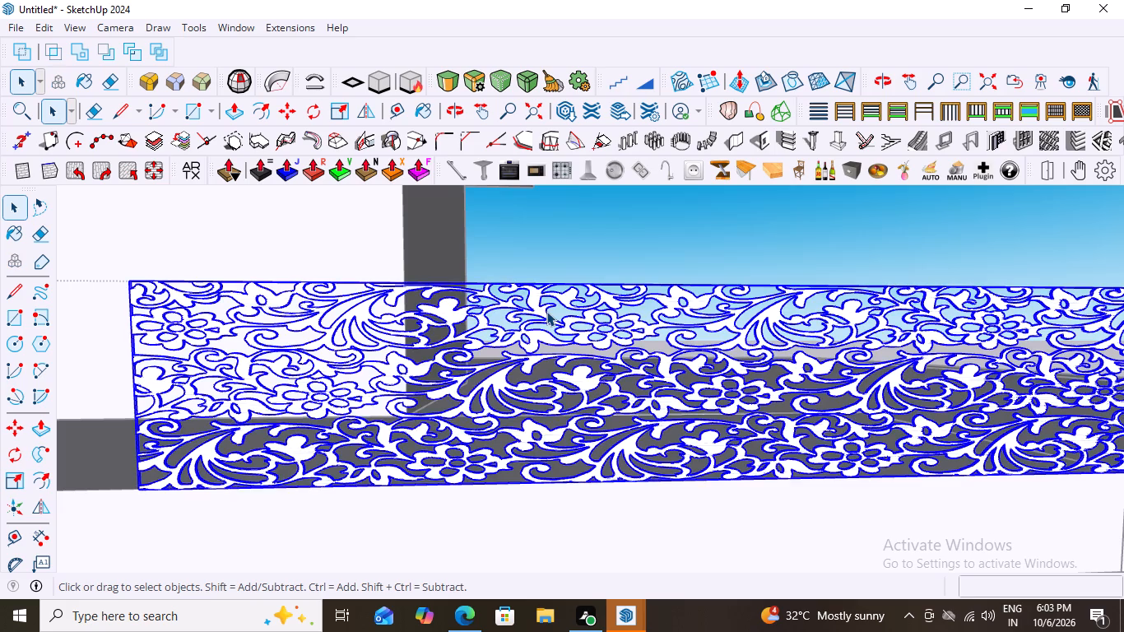
double_click(546, 311)
double_click(546, 311)
click(546, 311)
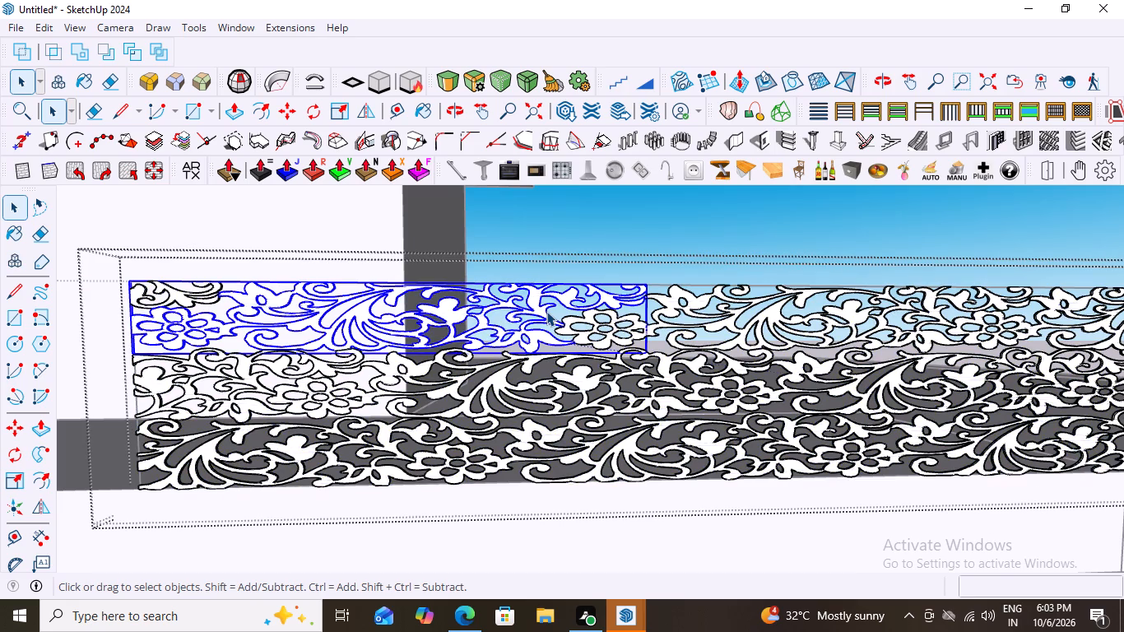
click(546, 311)
scroll(461, 342, down, 11)
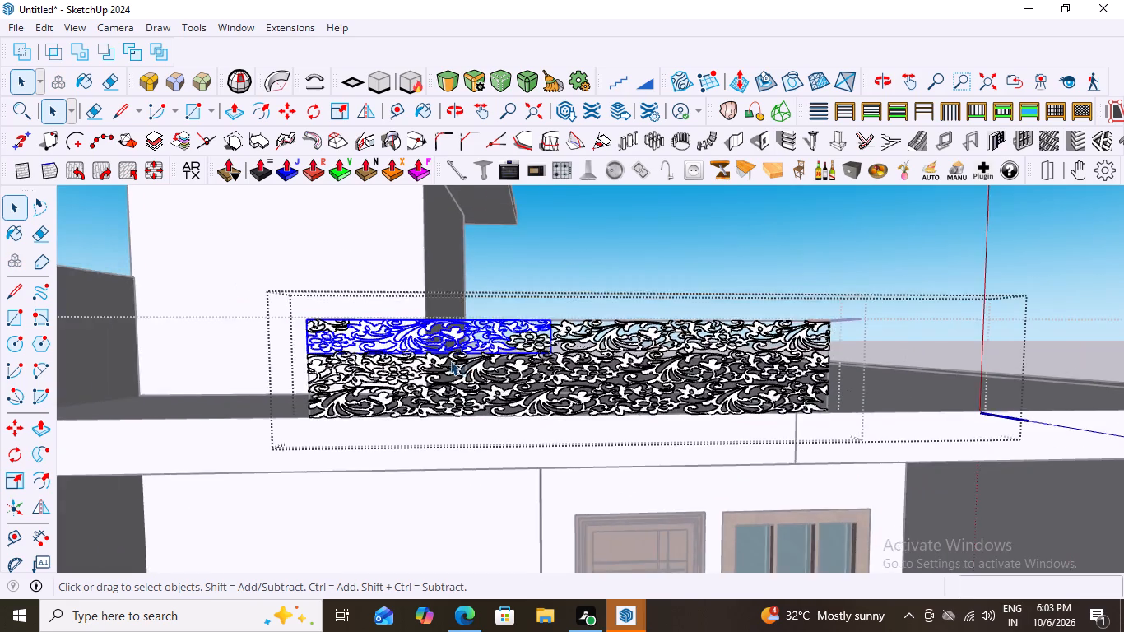
scroll(450, 360, down, 3)
click(909, 291)
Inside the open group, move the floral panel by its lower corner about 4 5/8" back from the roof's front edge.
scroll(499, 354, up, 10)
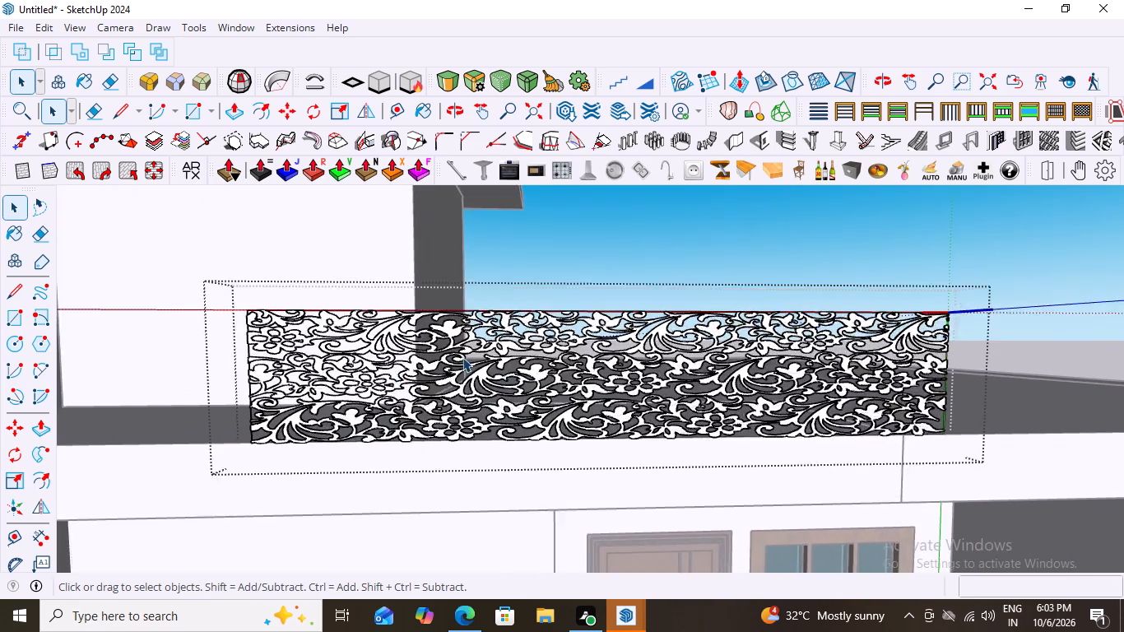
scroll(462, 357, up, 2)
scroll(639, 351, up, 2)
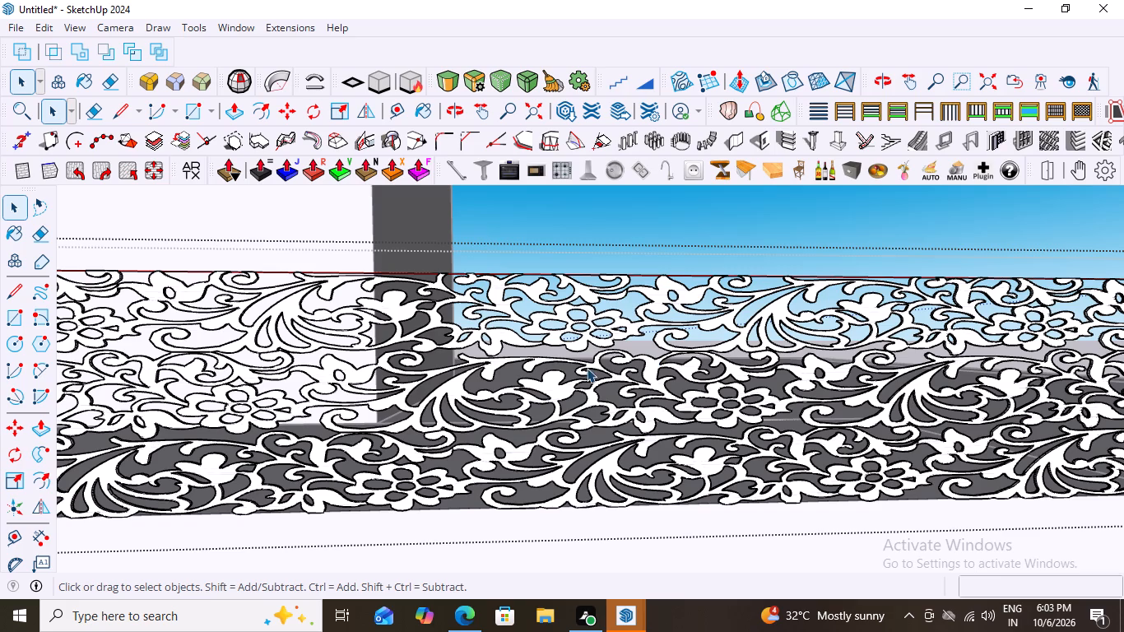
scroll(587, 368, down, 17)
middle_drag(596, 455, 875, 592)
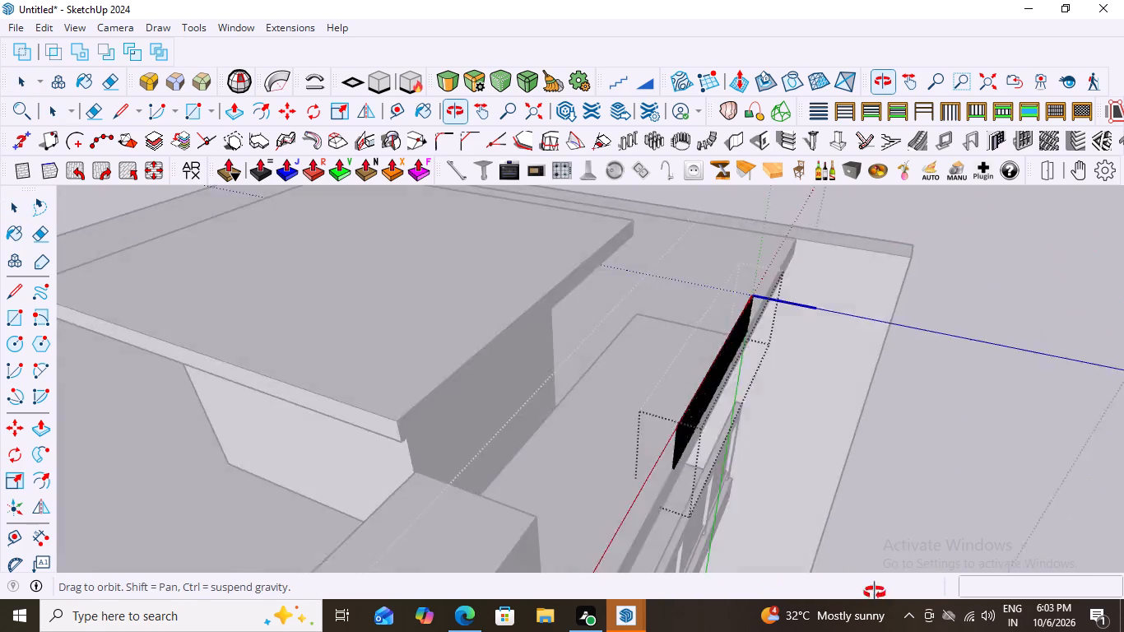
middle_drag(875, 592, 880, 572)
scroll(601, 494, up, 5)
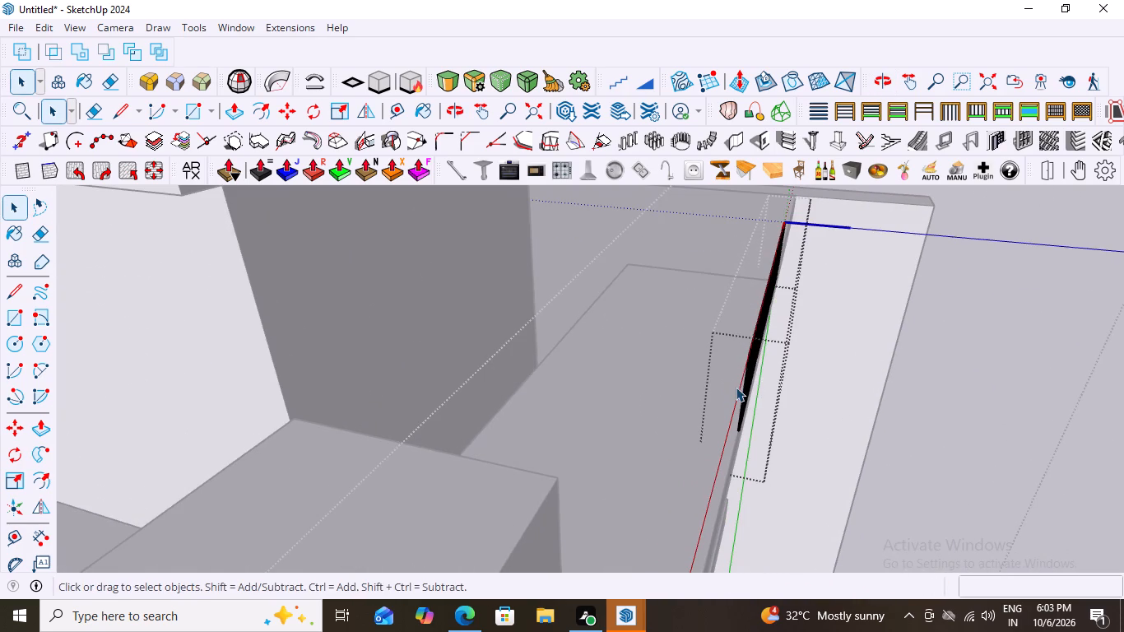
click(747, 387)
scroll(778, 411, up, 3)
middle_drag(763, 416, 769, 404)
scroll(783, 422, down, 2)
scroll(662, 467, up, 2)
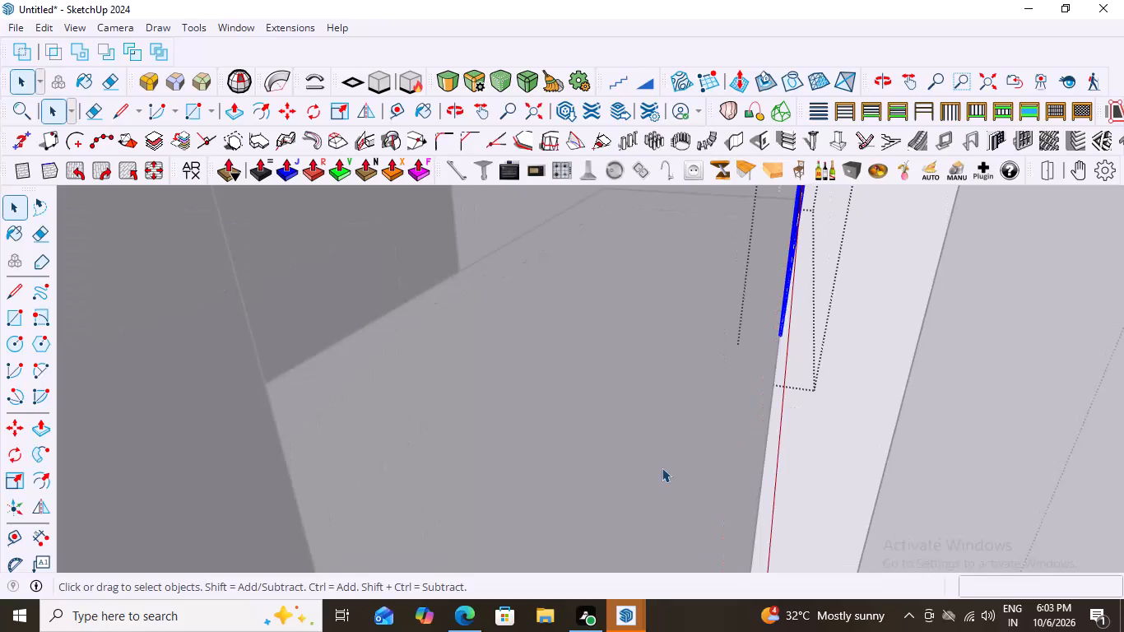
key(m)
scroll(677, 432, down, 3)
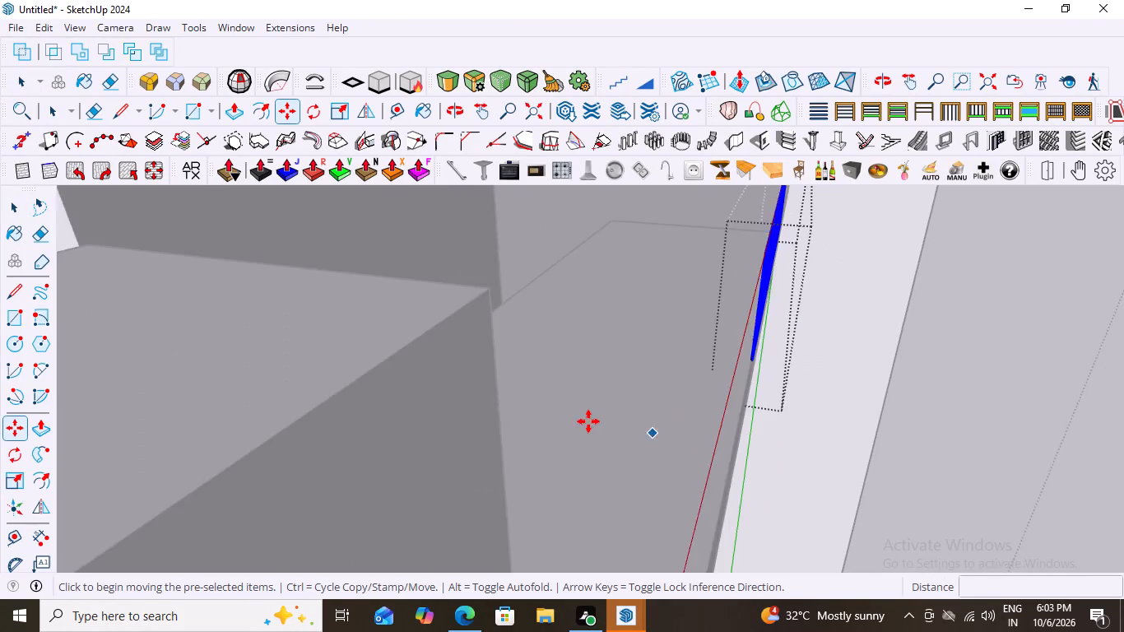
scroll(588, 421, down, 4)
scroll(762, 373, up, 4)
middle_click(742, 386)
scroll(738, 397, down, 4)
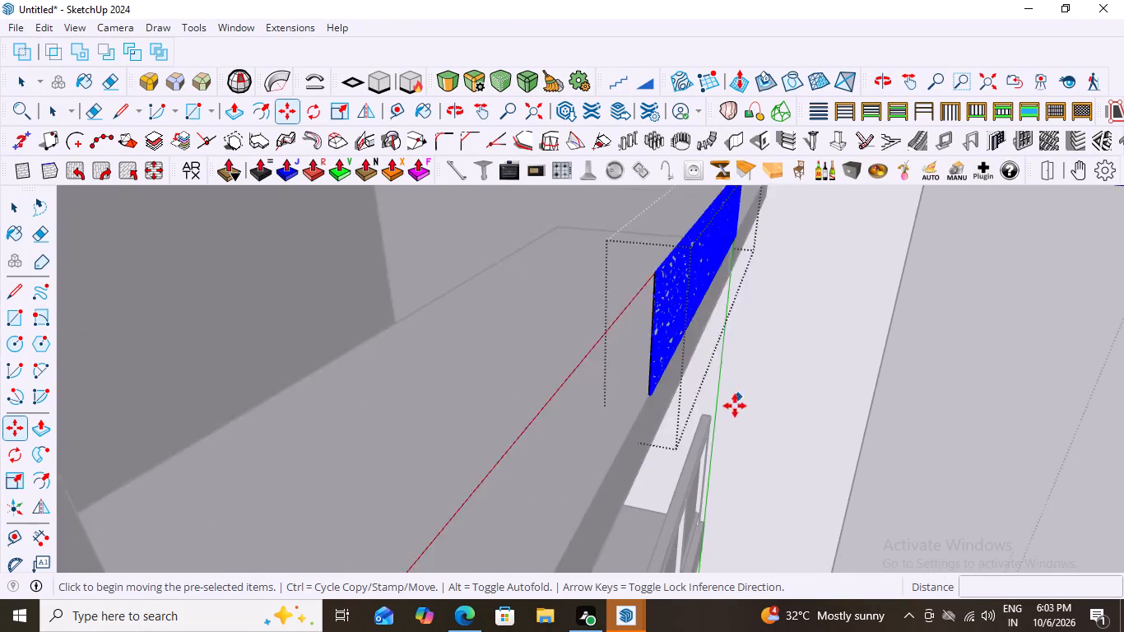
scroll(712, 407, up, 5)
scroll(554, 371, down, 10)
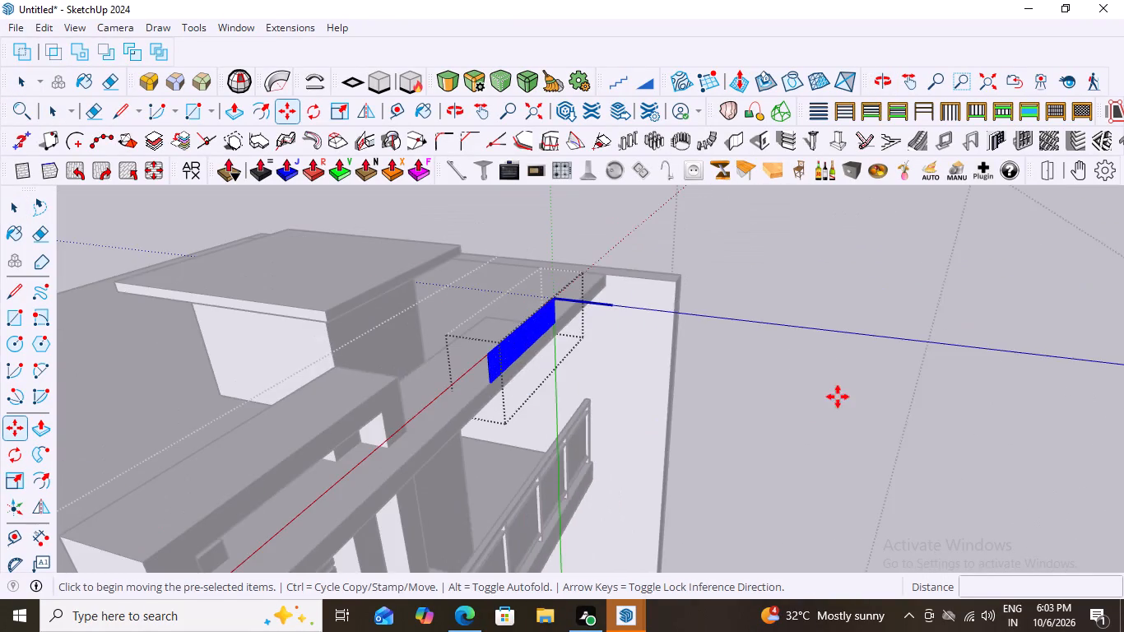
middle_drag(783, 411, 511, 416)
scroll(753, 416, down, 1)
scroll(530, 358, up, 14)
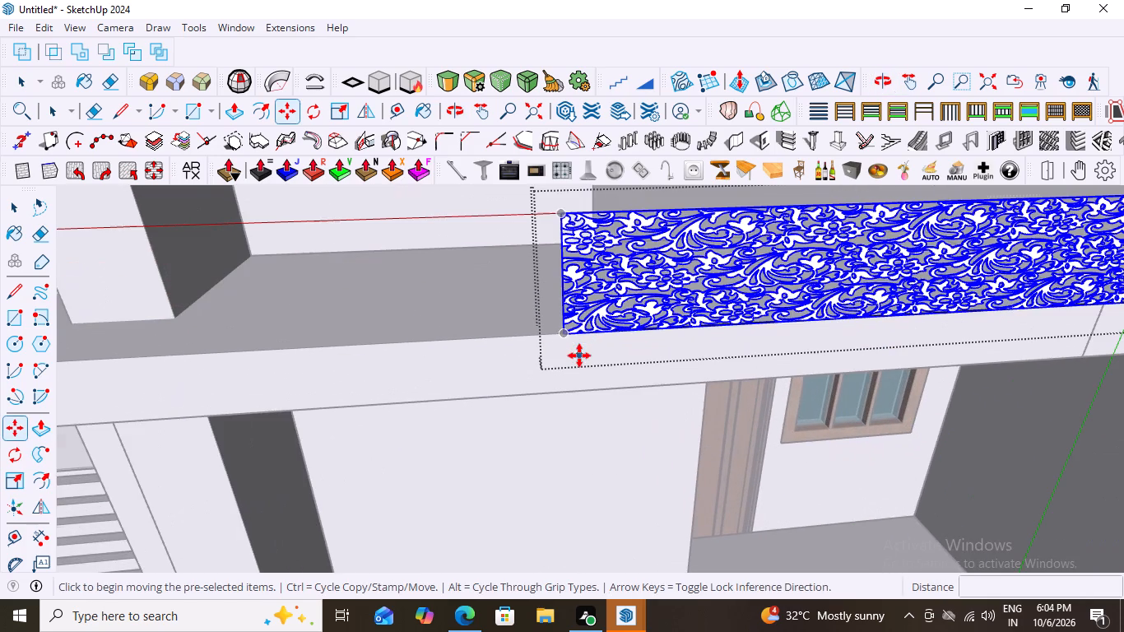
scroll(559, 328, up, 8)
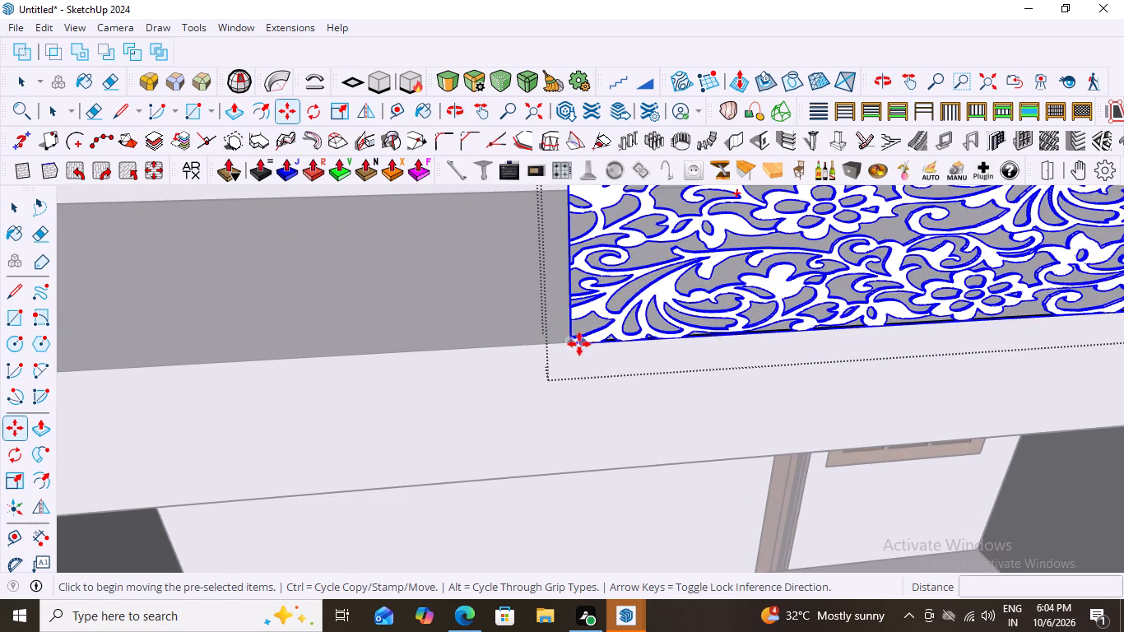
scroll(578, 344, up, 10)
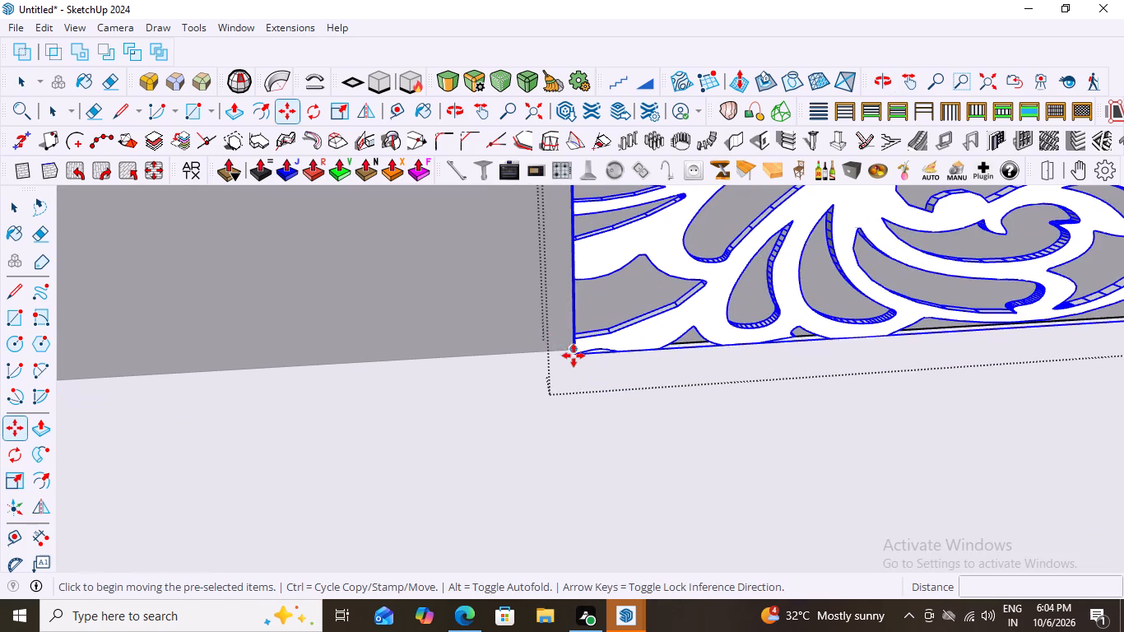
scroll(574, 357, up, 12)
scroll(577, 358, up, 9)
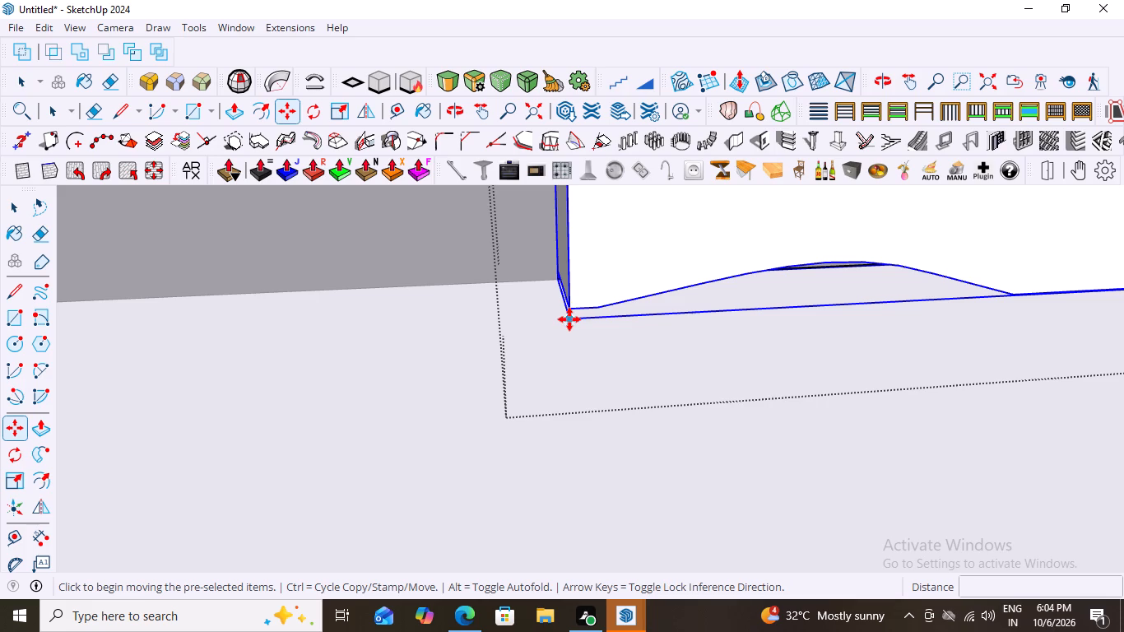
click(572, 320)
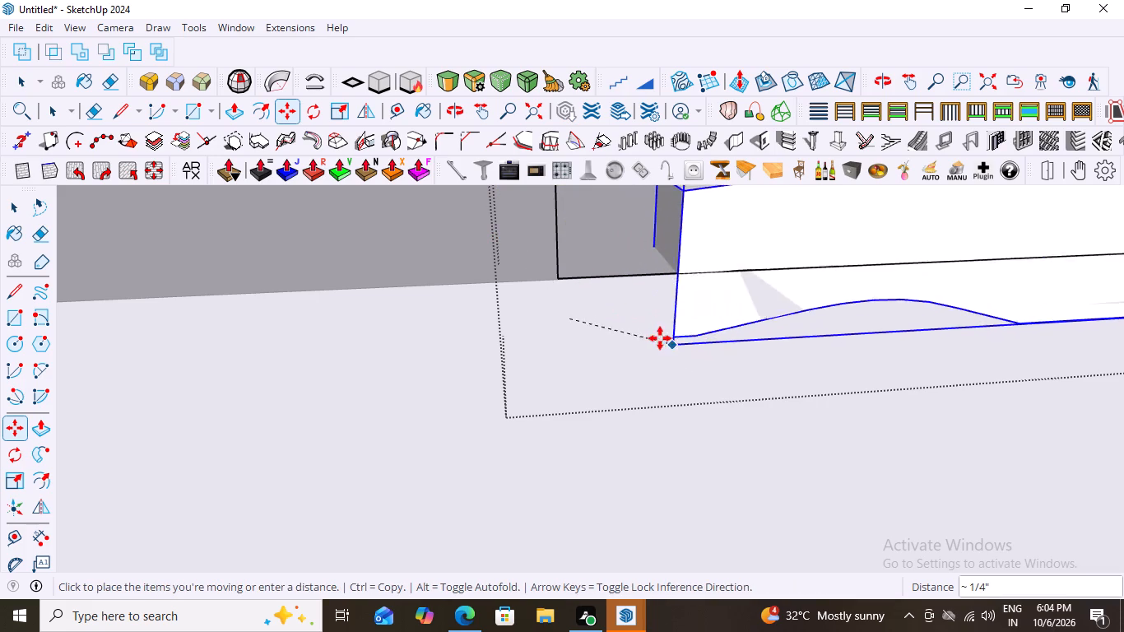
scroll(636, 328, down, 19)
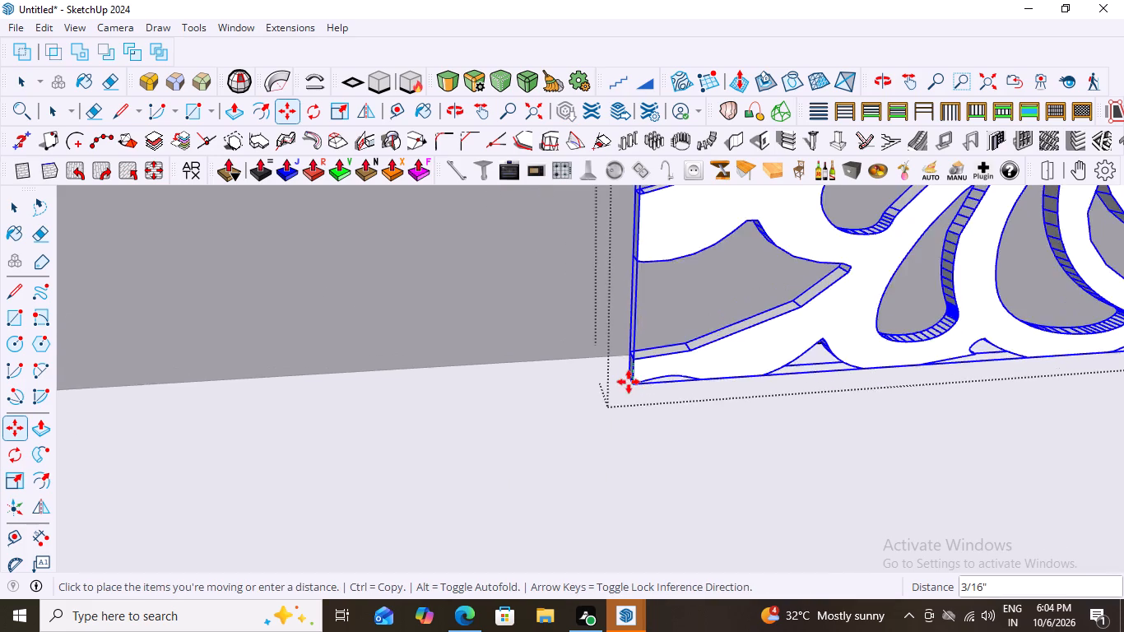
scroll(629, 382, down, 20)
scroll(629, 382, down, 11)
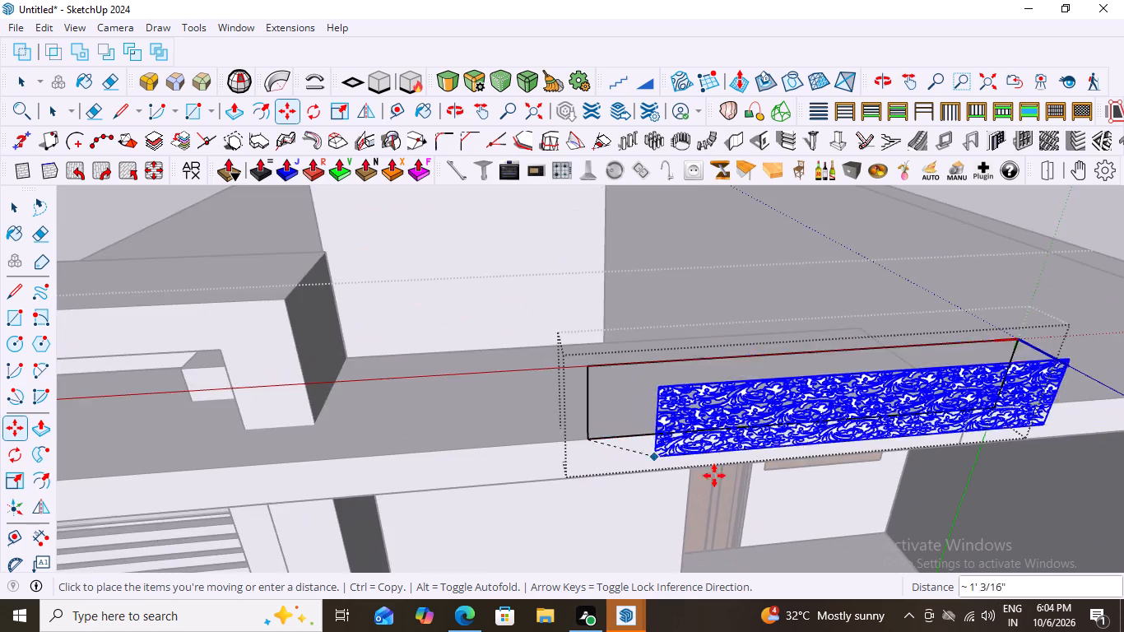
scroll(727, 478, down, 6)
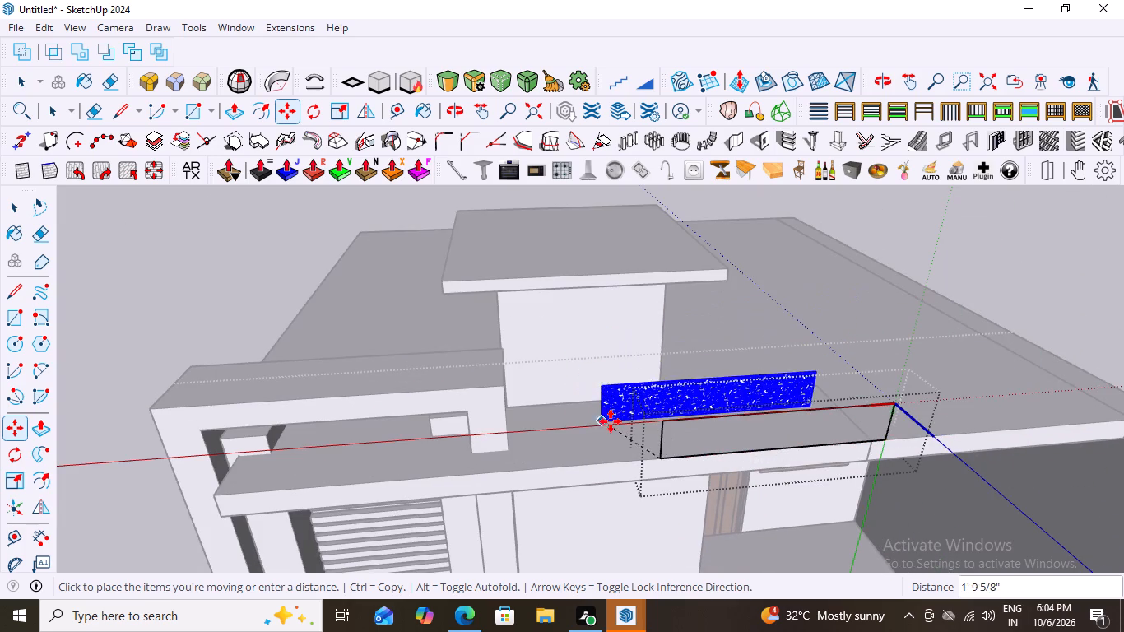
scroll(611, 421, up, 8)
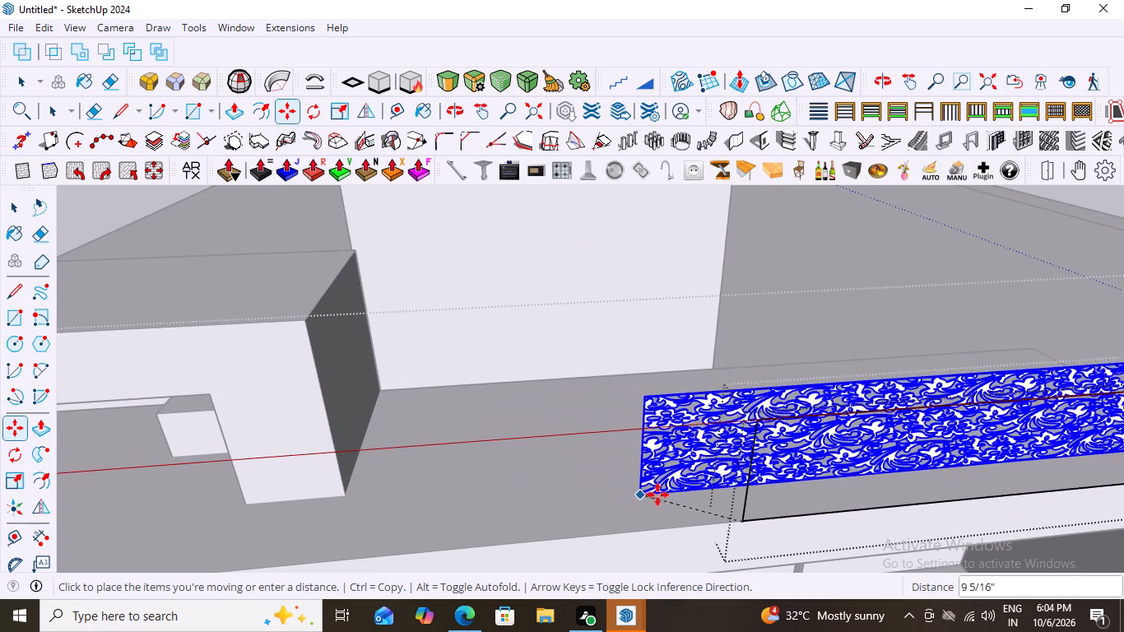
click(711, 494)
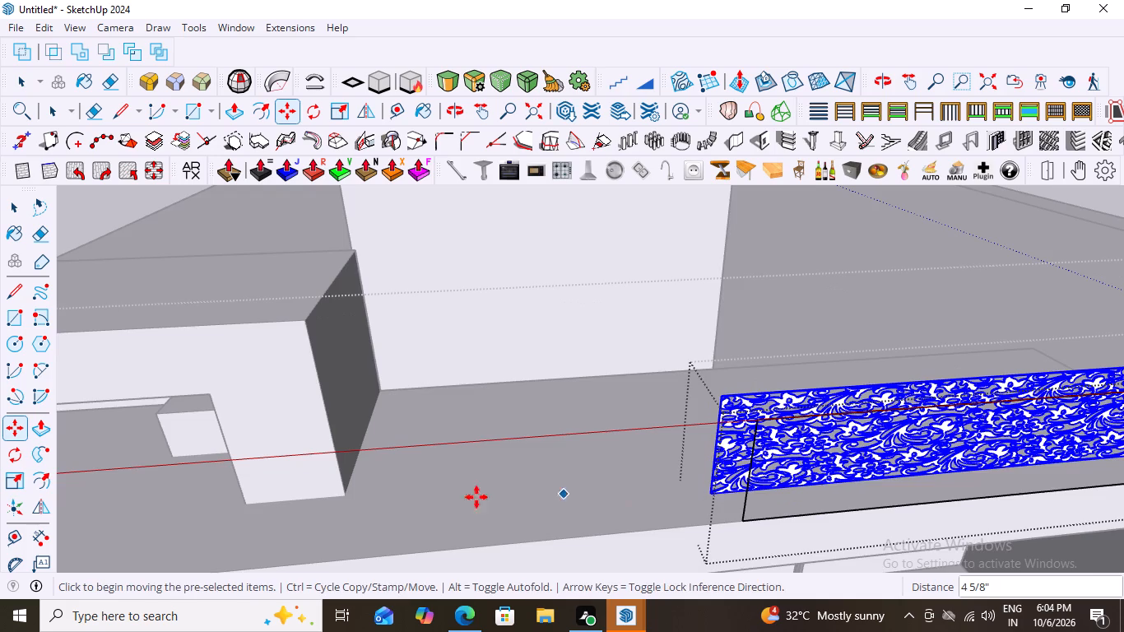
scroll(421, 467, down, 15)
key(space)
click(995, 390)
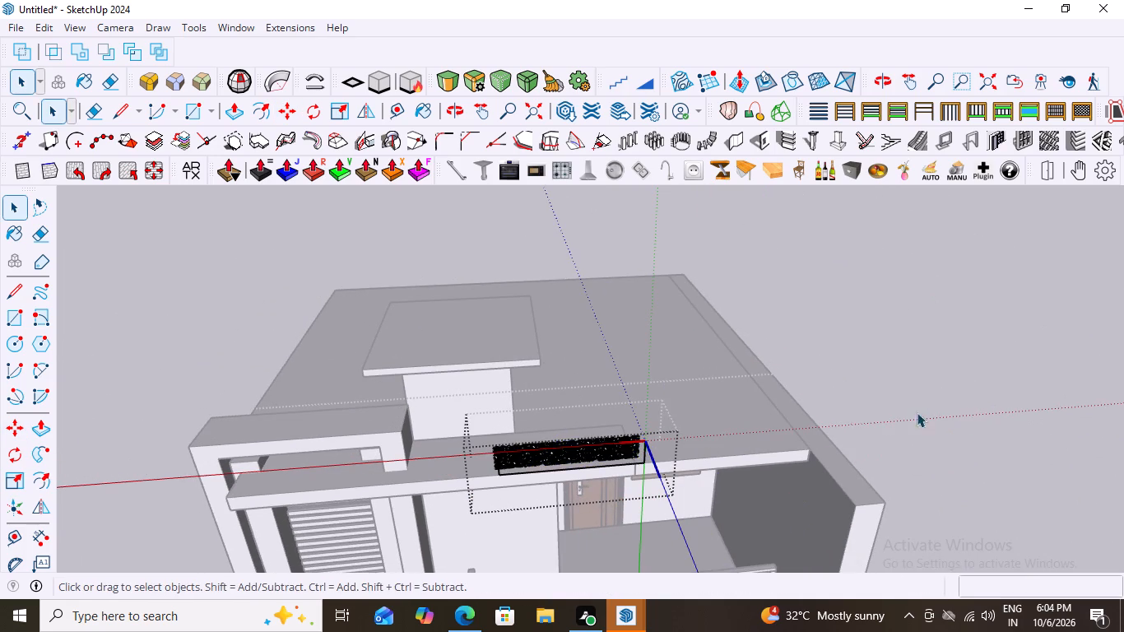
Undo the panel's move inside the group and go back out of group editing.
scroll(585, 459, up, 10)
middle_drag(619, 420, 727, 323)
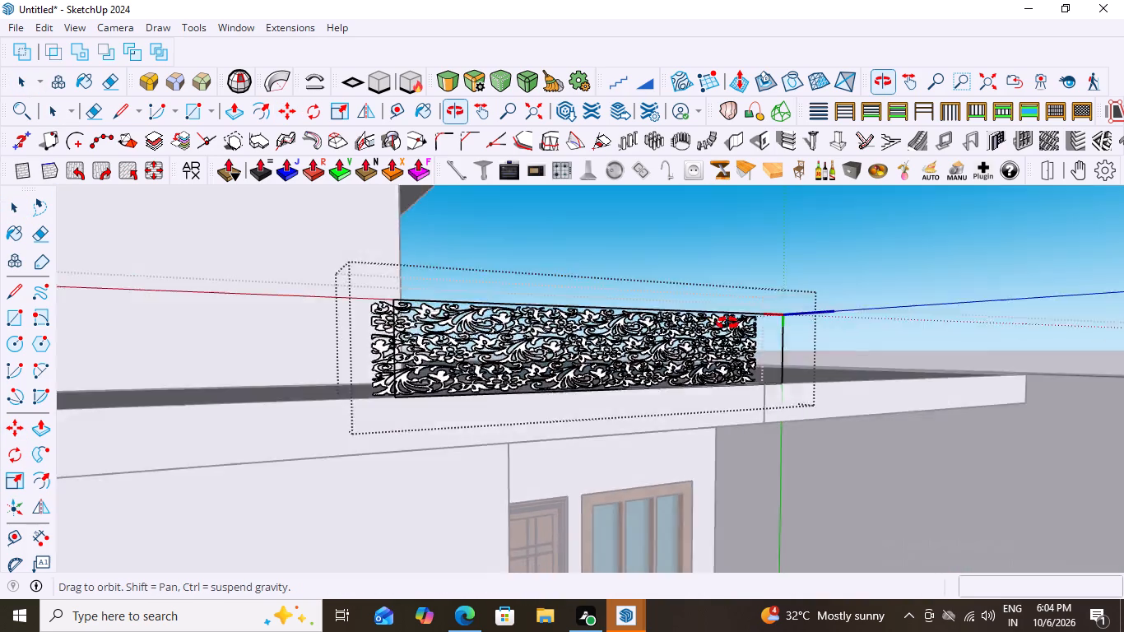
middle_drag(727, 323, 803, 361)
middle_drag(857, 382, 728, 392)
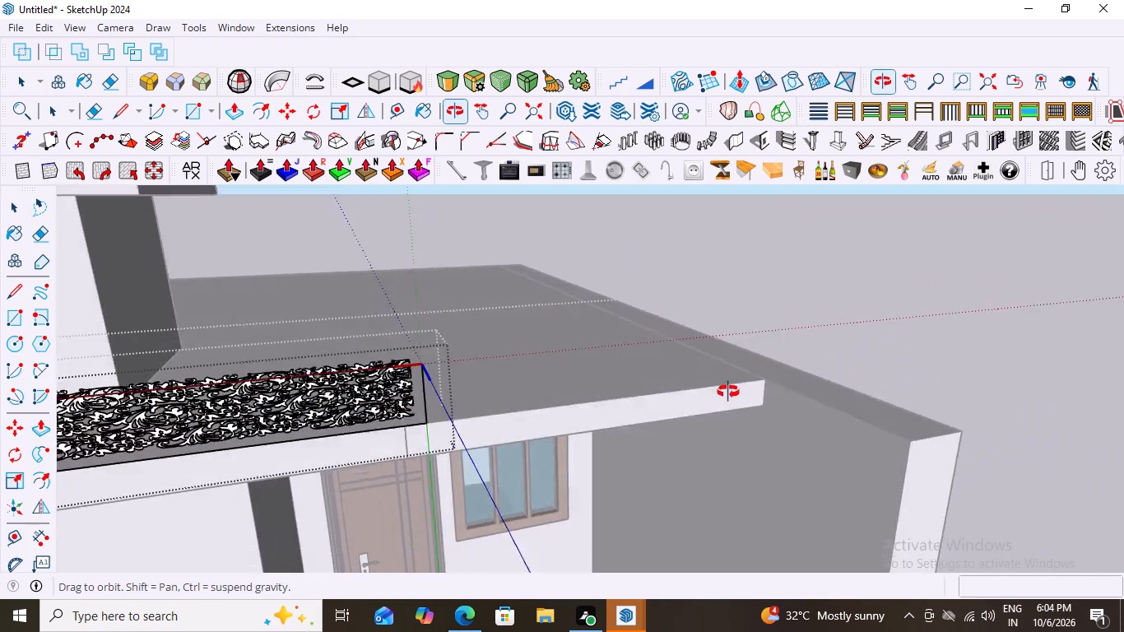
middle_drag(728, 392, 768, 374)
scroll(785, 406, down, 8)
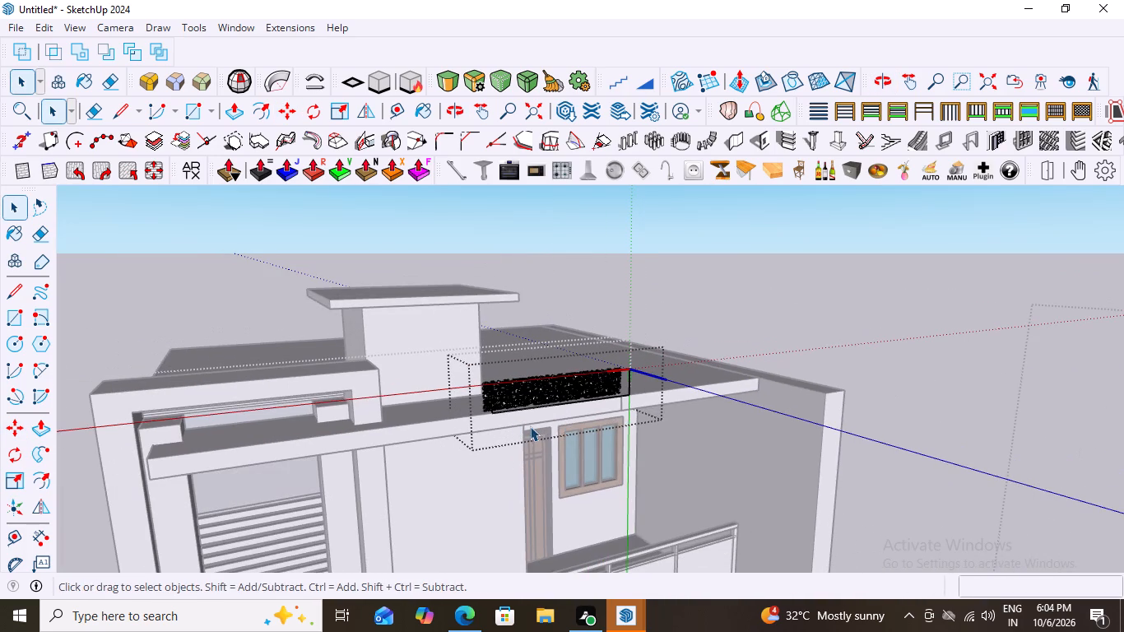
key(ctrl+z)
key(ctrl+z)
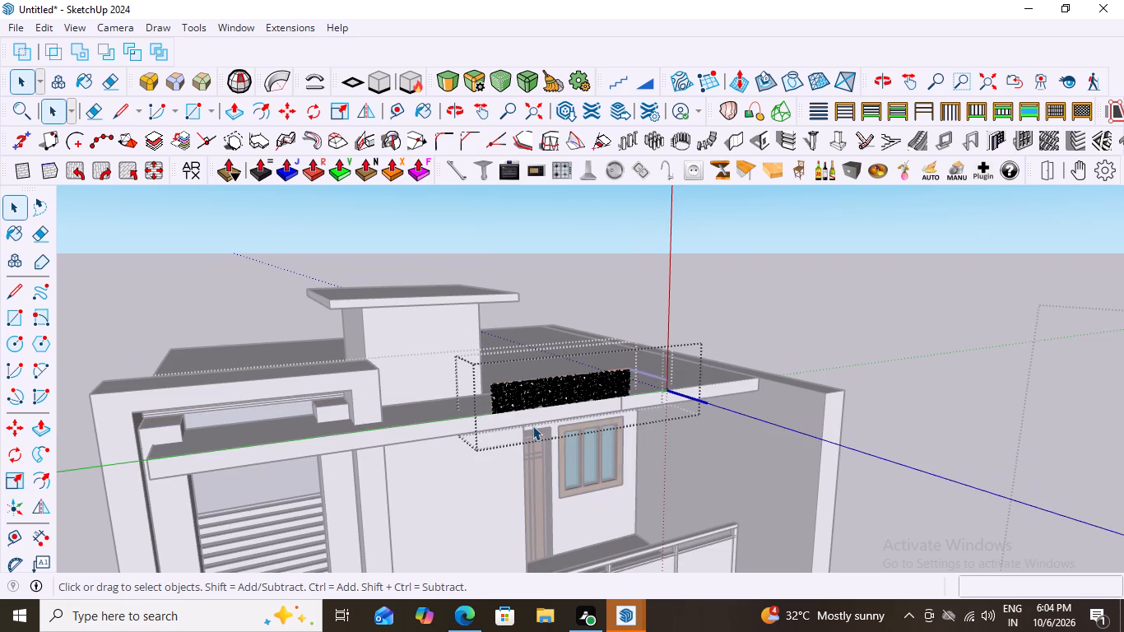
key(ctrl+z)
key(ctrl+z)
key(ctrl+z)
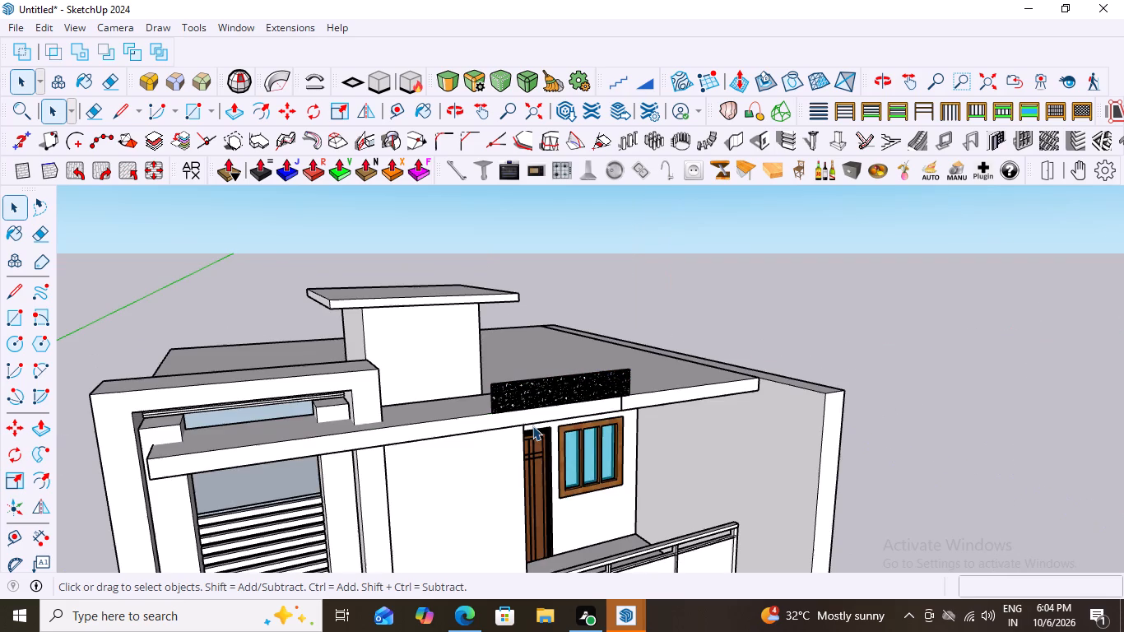
Move the whole floral panel group about 7 11/16" back from the roof edge along the green axis, aligned with the front frame's post corner.
scroll(565, 407, up, 7)
click(513, 351)
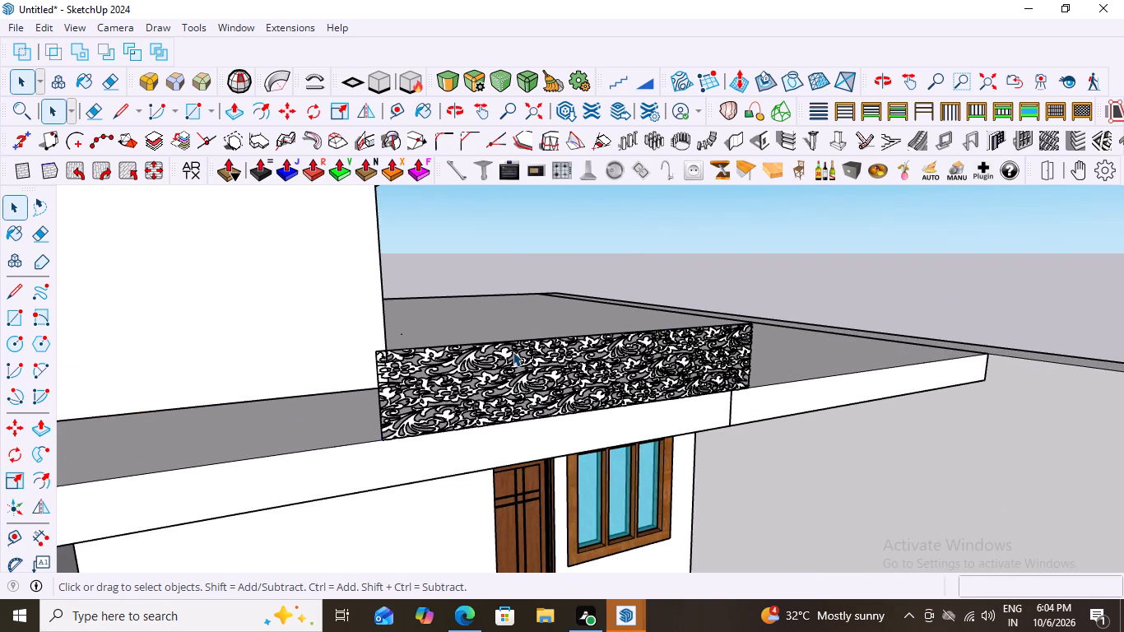
scroll(528, 383, up, 2)
scroll(538, 346, down, 2)
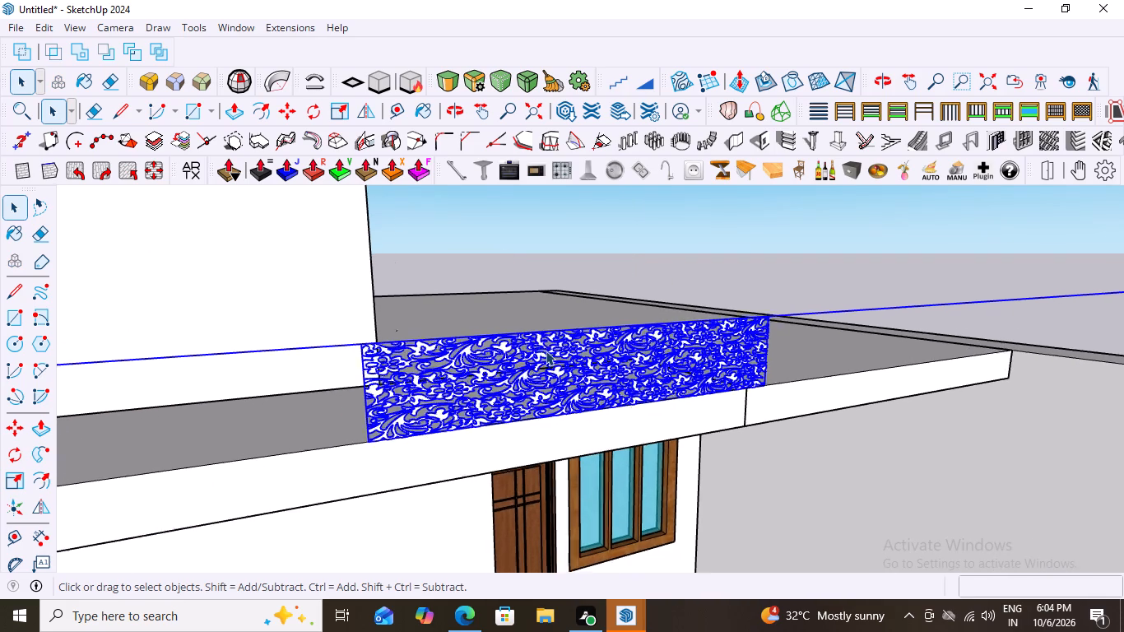
scroll(546, 351, down, 19)
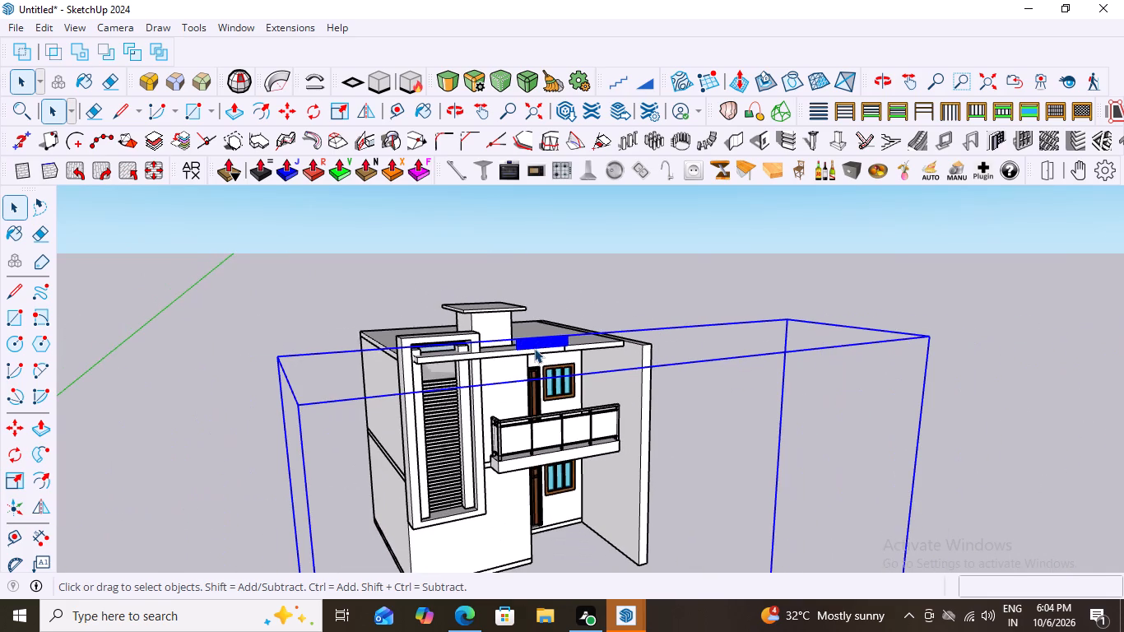
key(m)
scroll(527, 356, up, 16)
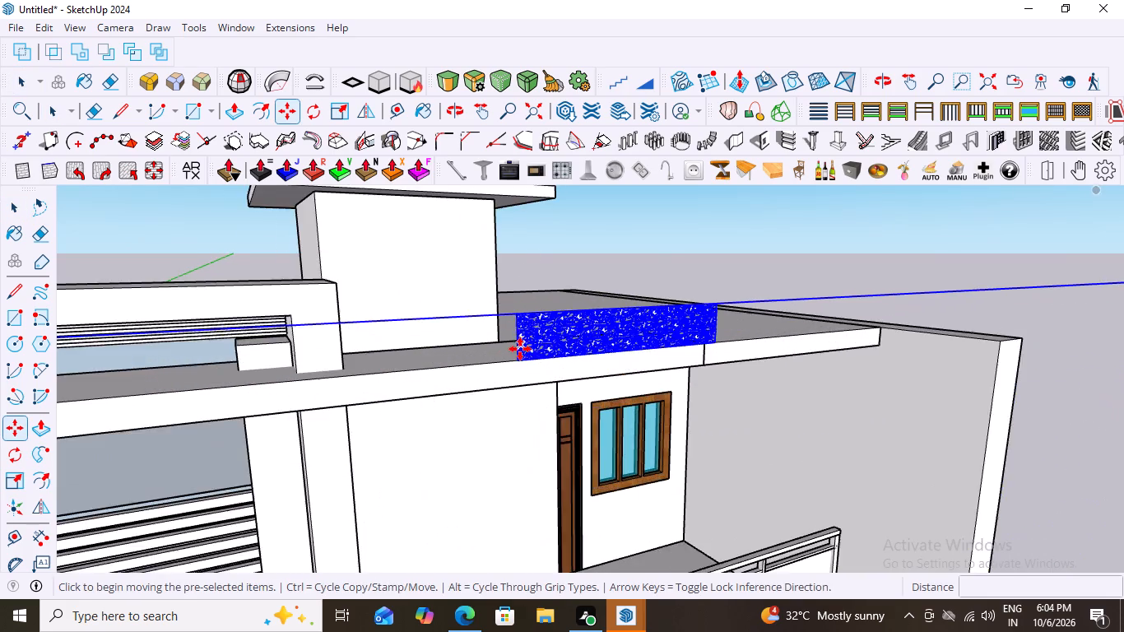
scroll(520, 349, up, 12)
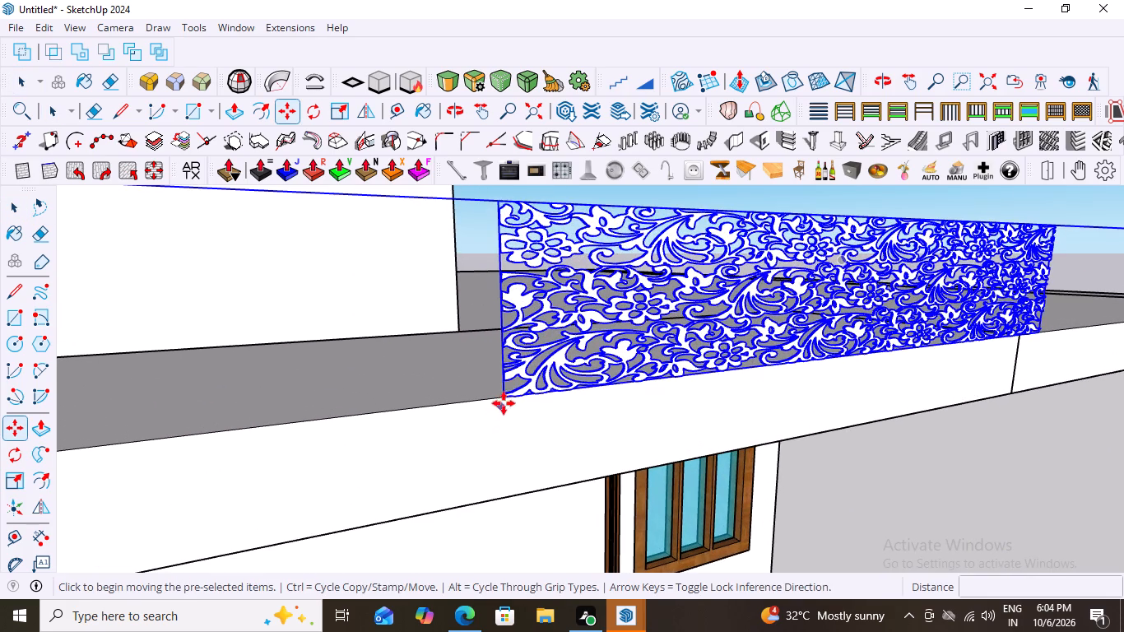
click(505, 399)
scroll(468, 352, down, 7)
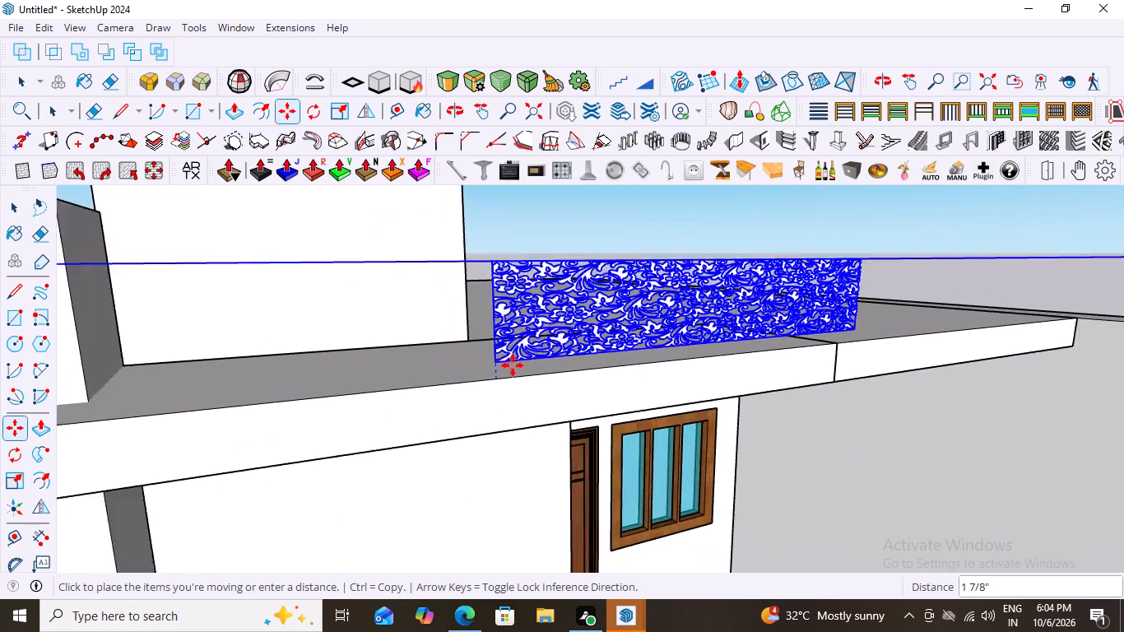
scroll(513, 365, down, 13)
scroll(453, 365, up, 8)
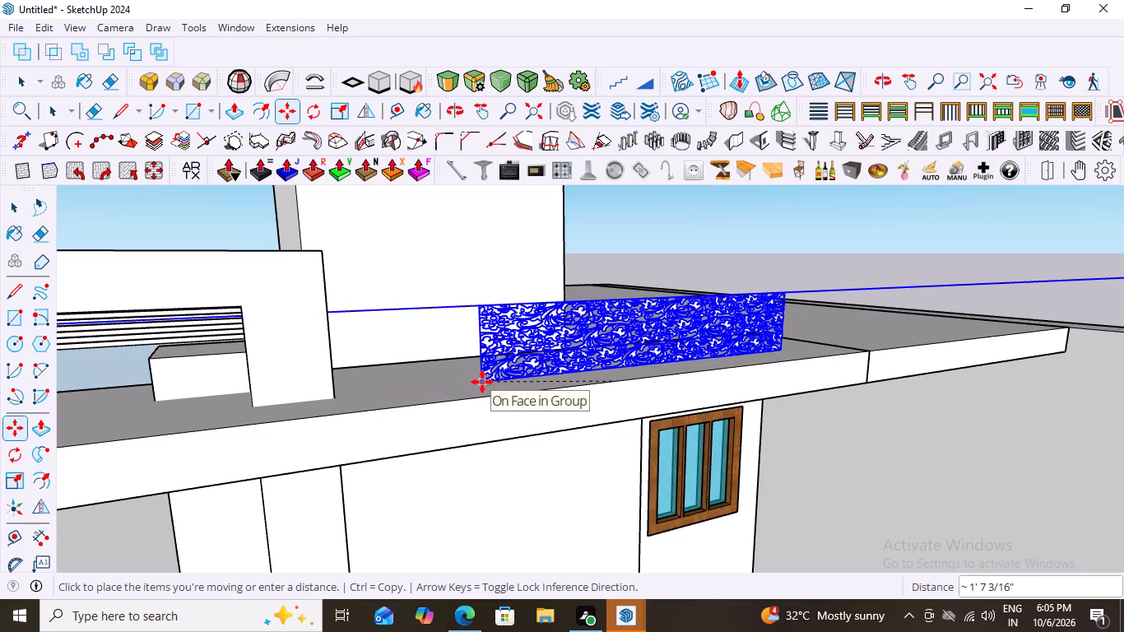
key(Left)
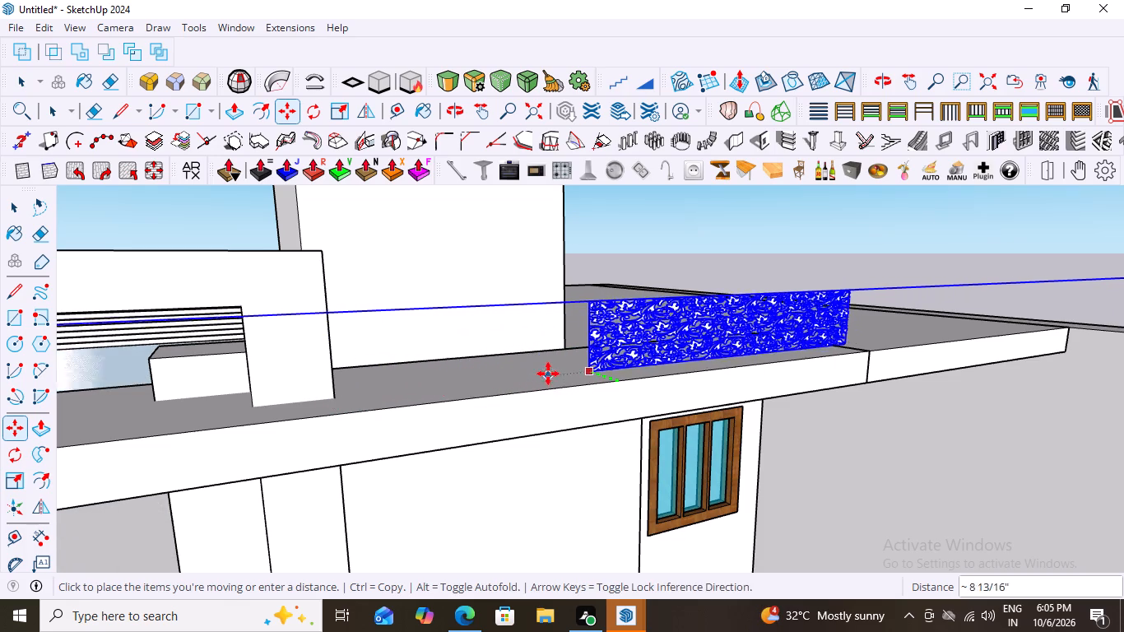
click(335, 400)
Move the floral panel group by its lower corner about 8 1/4" along the red axis towards the front frame, then clear the selection.
scroll(604, 374, up, 6)
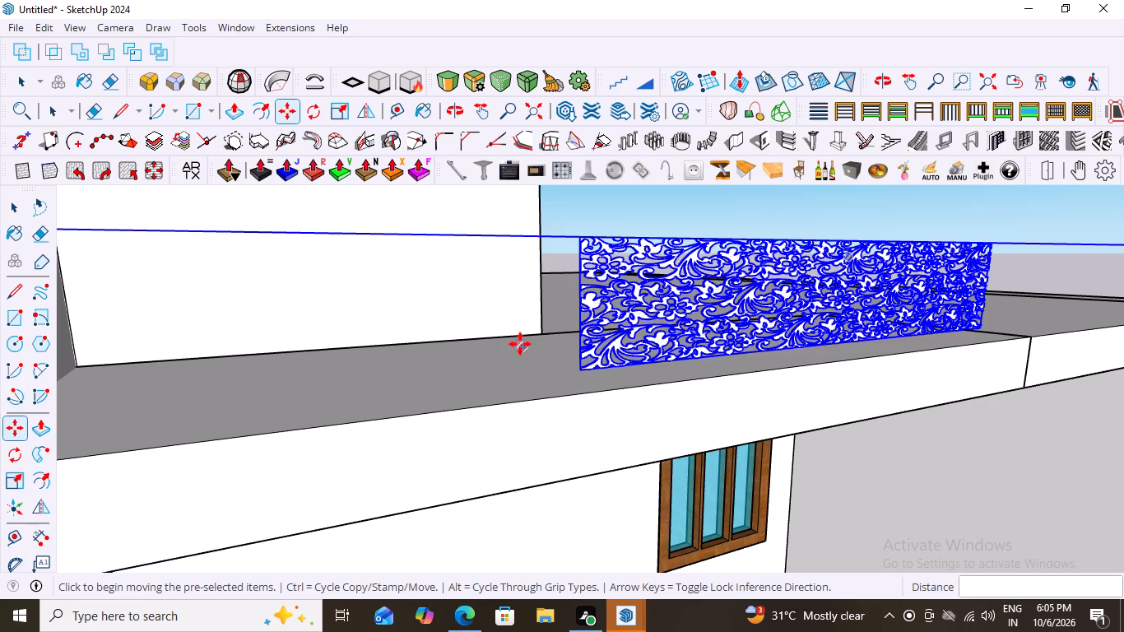
scroll(574, 370, up, 2)
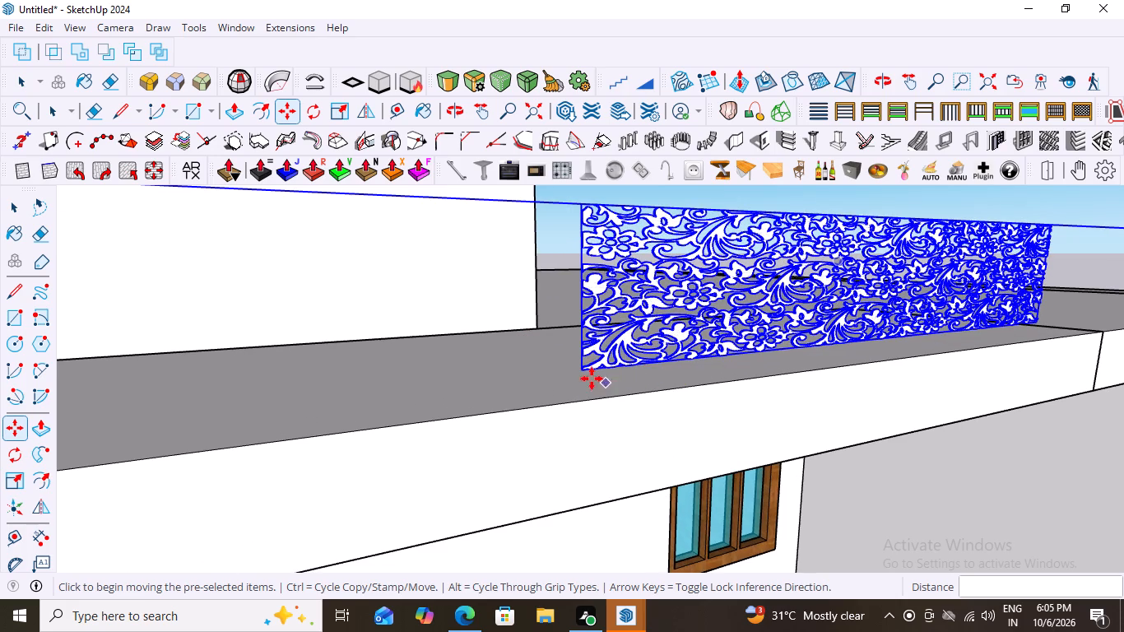
scroll(582, 374, up, 9)
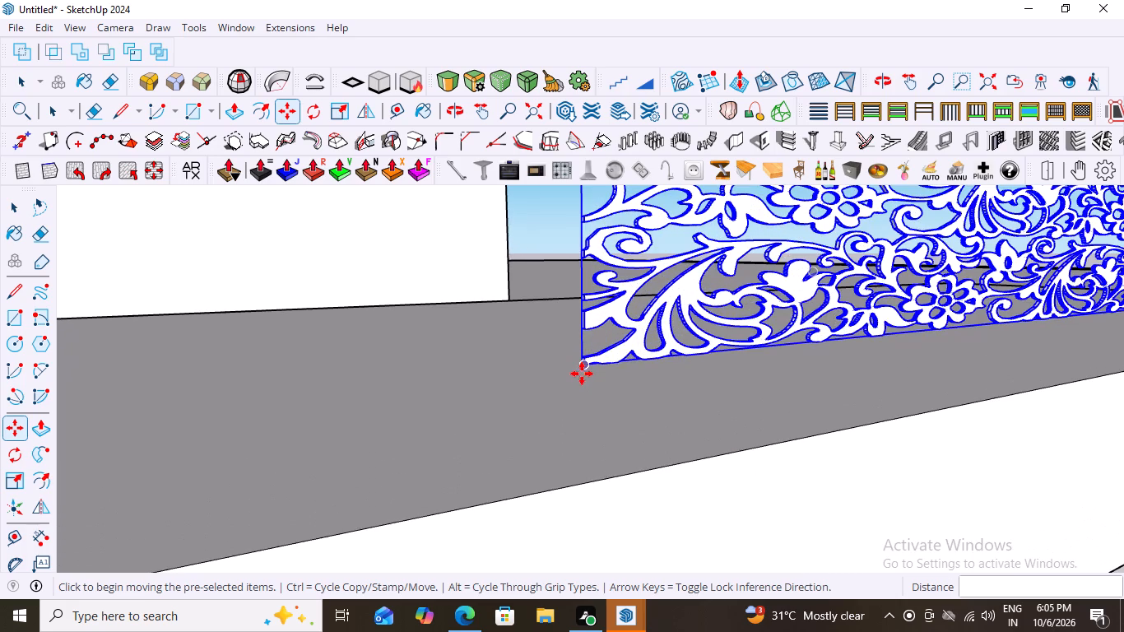
click(583, 365)
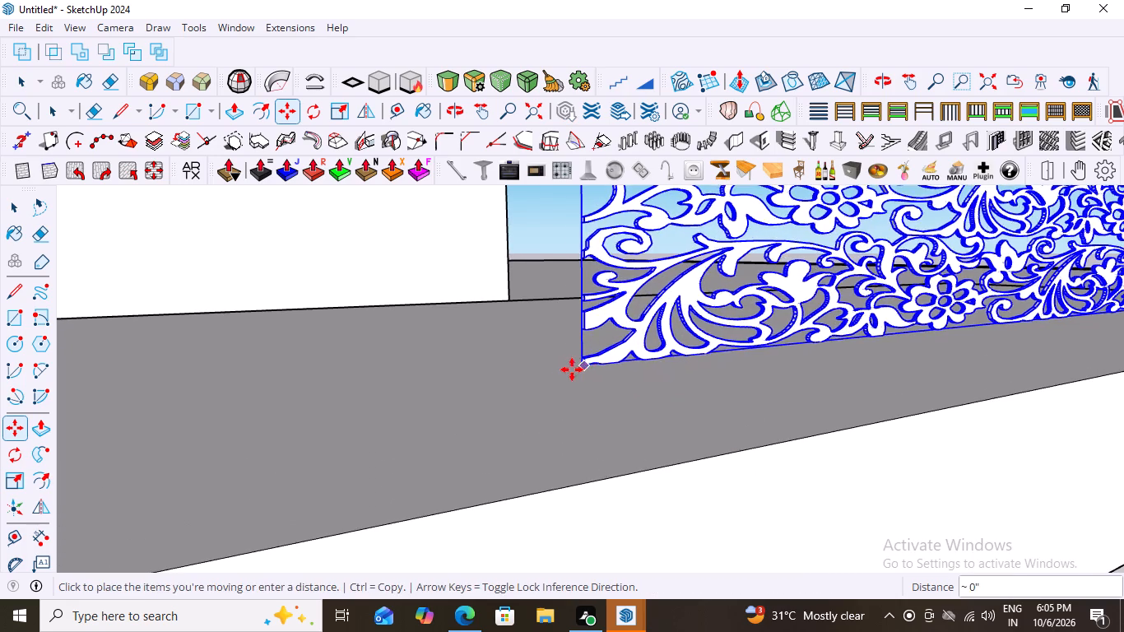
scroll(527, 377, down, 6)
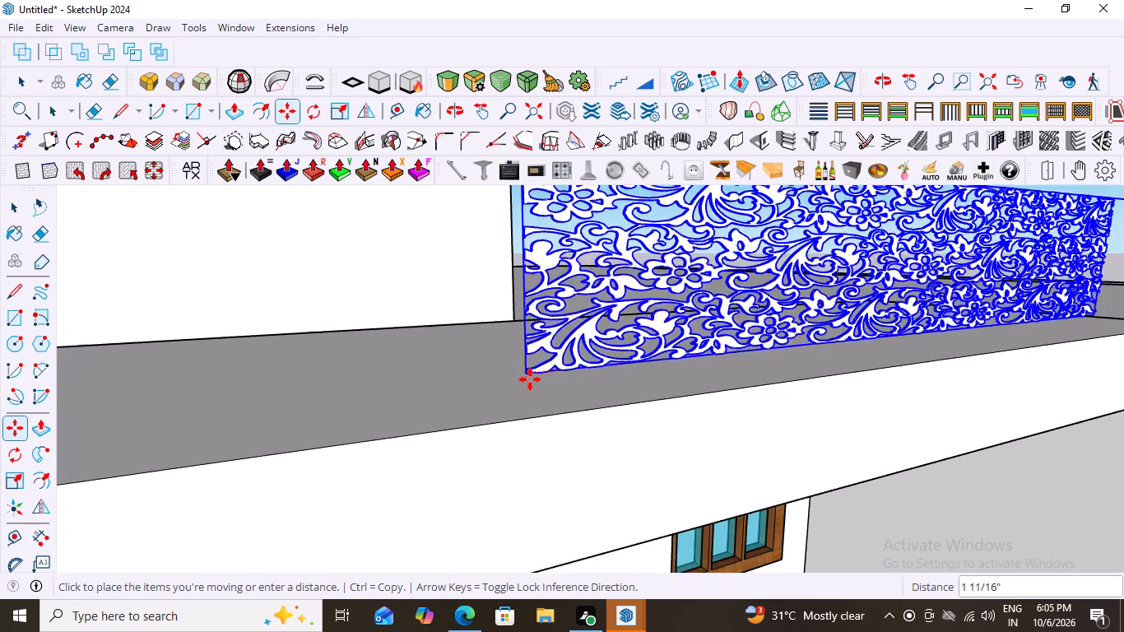
scroll(530, 379, down, 11)
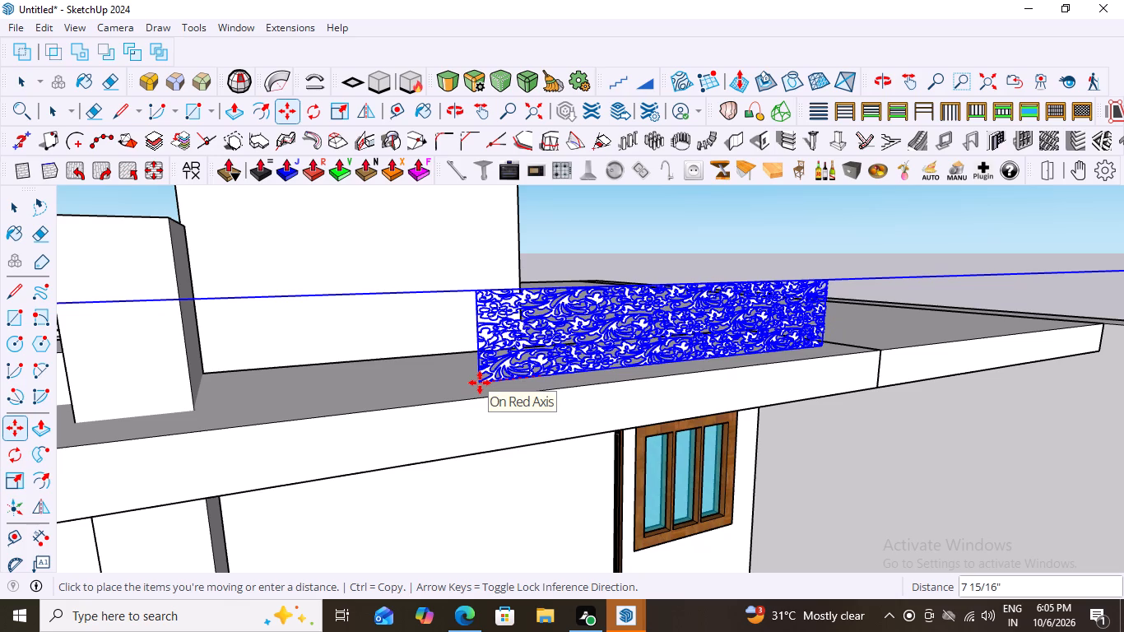
click(477, 383)
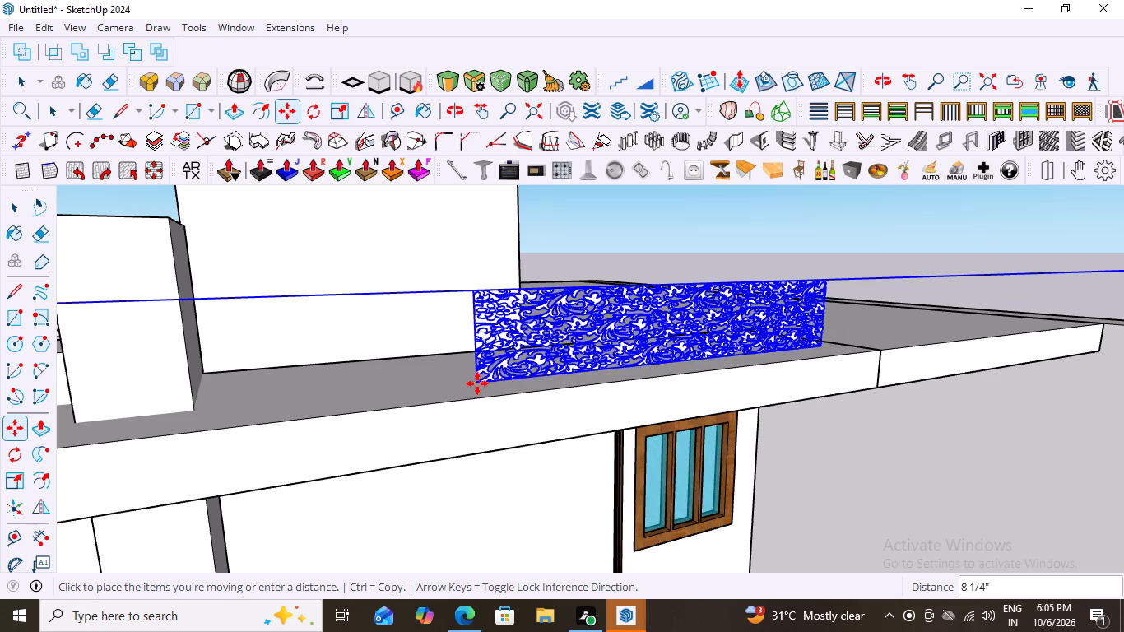
scroll(714, 477, down, 13)
key(space)
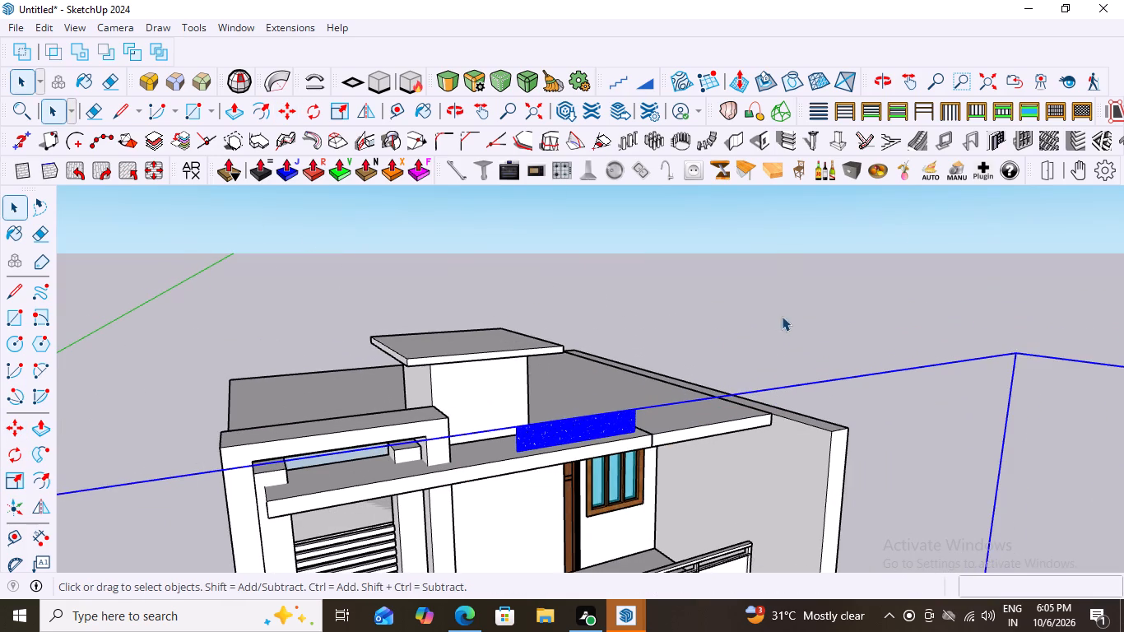
click(782, 316)
Examine the floral panel's placement on the front roof slab relative to the stair tower, front frame and slab edges from several angles.
scroll(710, 545, up, 2)
scroll(620, 481, down, 3)
middle_drag(653, 486, 429, 486)
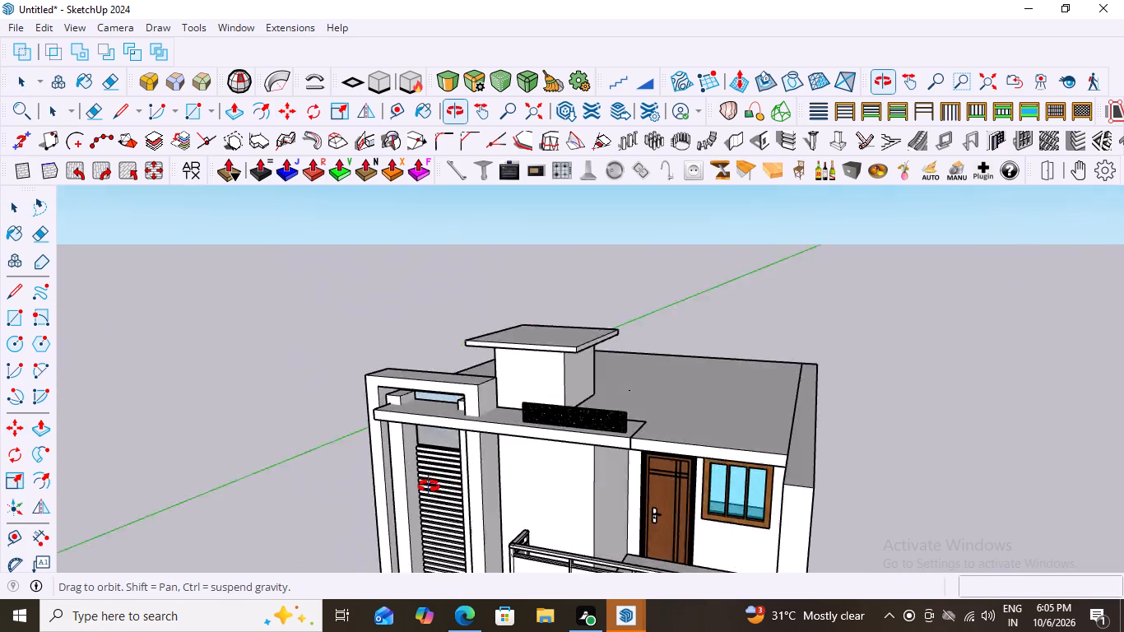
middle_drag(429, 486, 566, 444)
scroll(569, 433, up, 4)
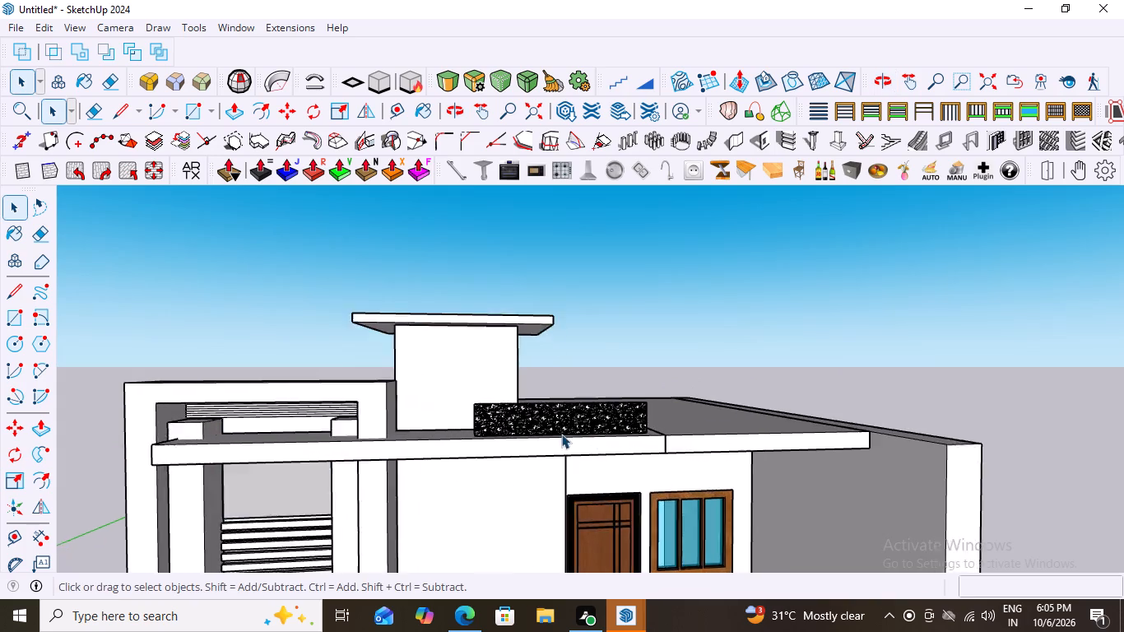
scroll(561, 434, up, 3)
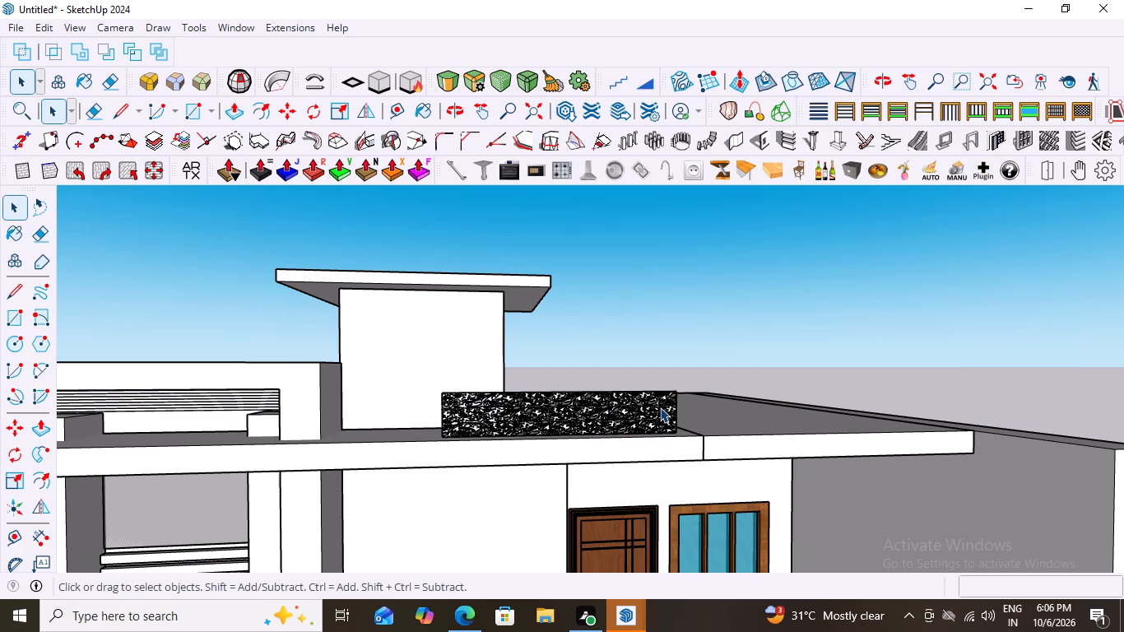
scroll(660, 407, down, 6)
middle_drag(679, 398, 610, 514)
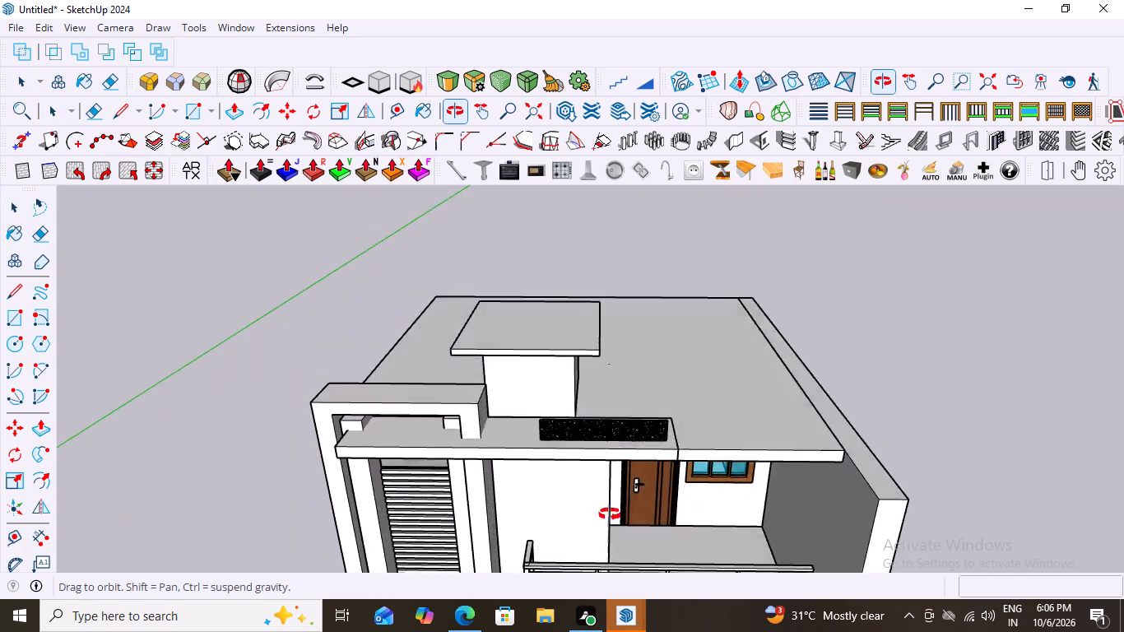
middle_drag(610, 514, 880, 443)
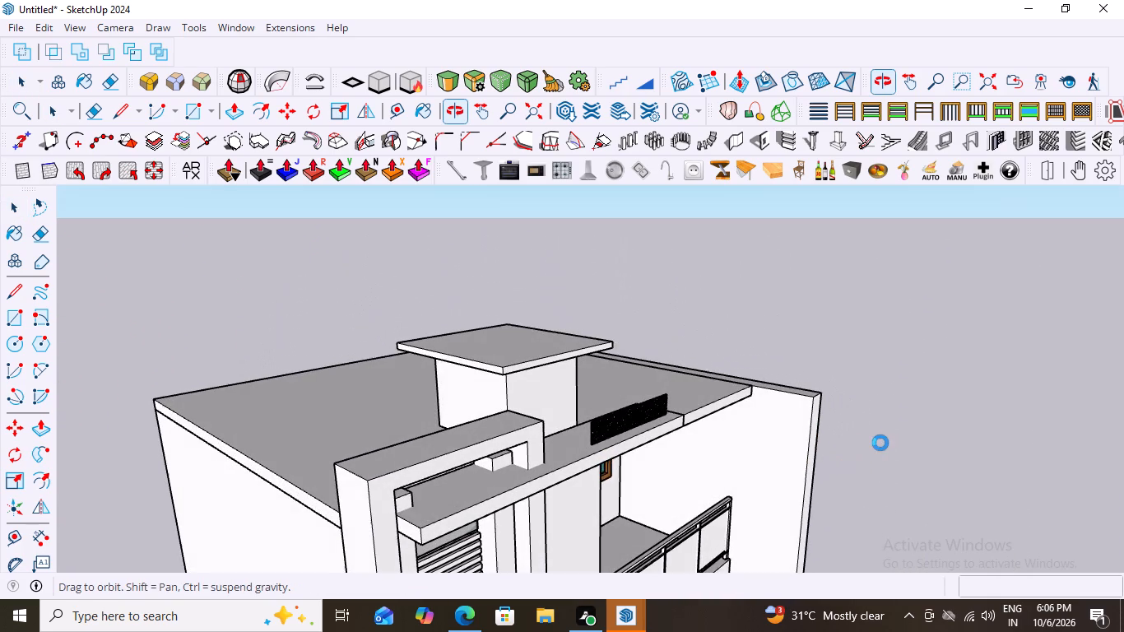
middle_drag(880, 443, 618, 548)
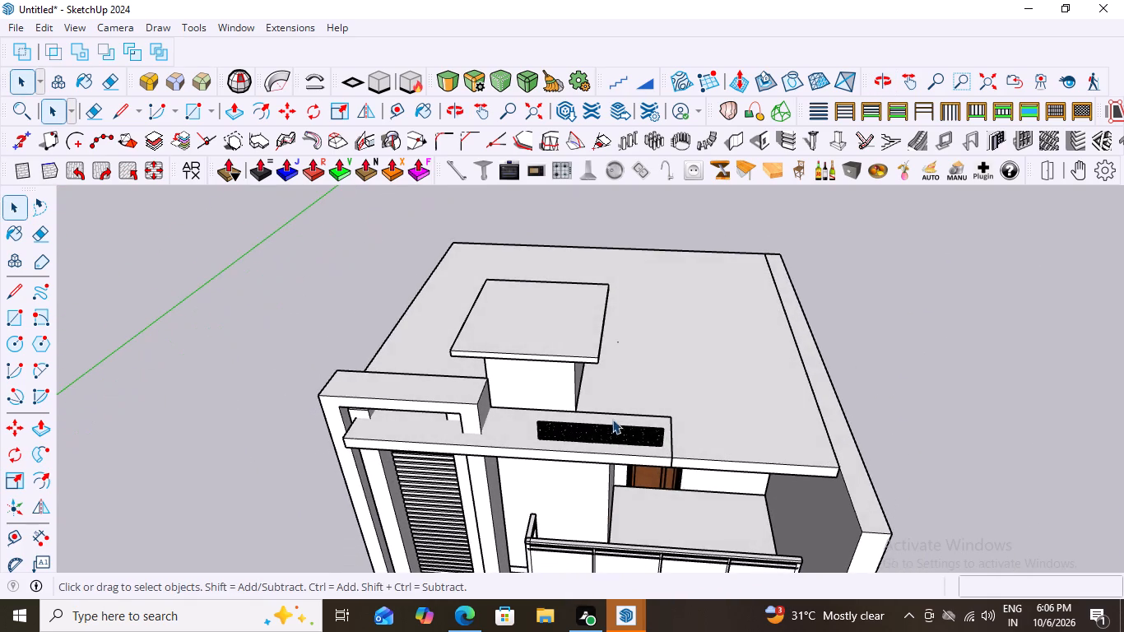
scroll(518, 405, up, 3)
scroll(574, 452, down, 5)
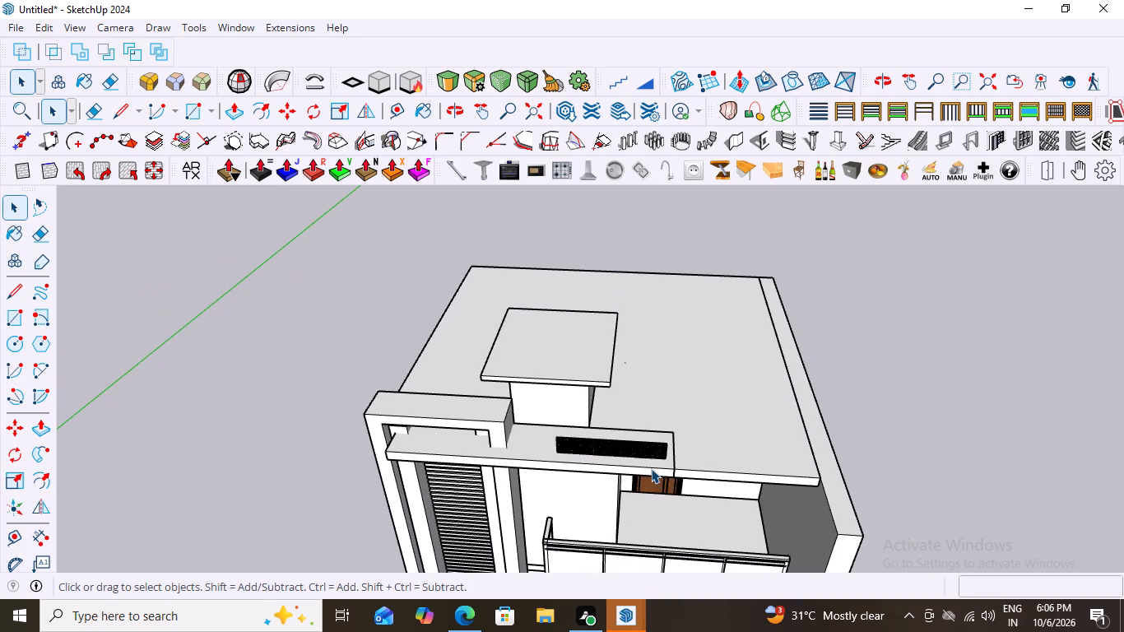
middle_drag(806, 476, 439, 486)
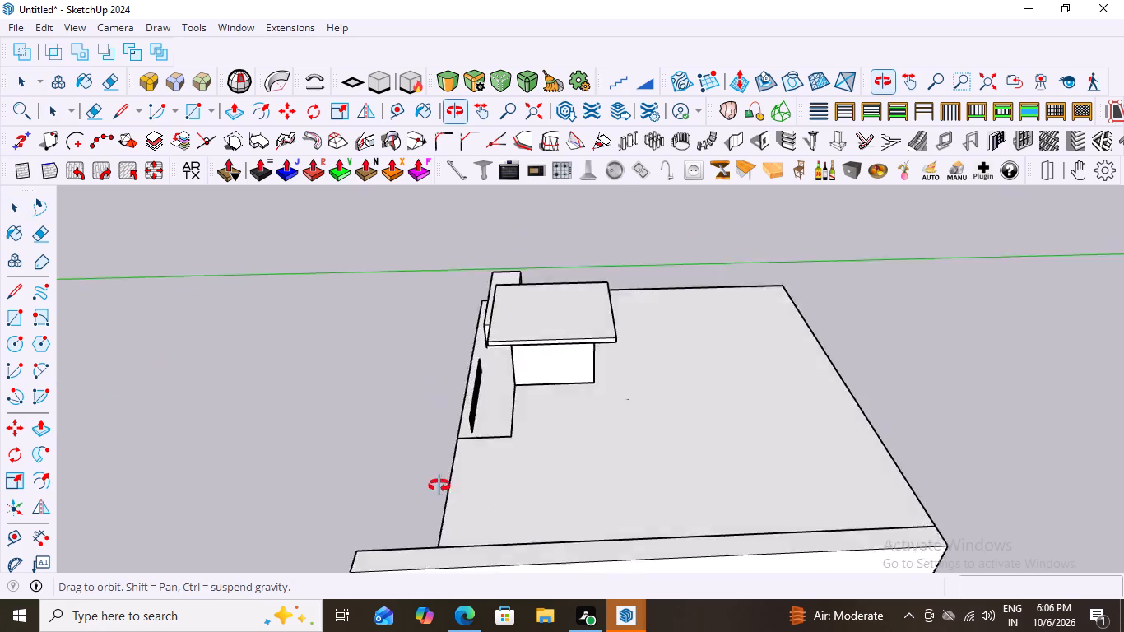
middle_drag(439, 486, 936, 388)
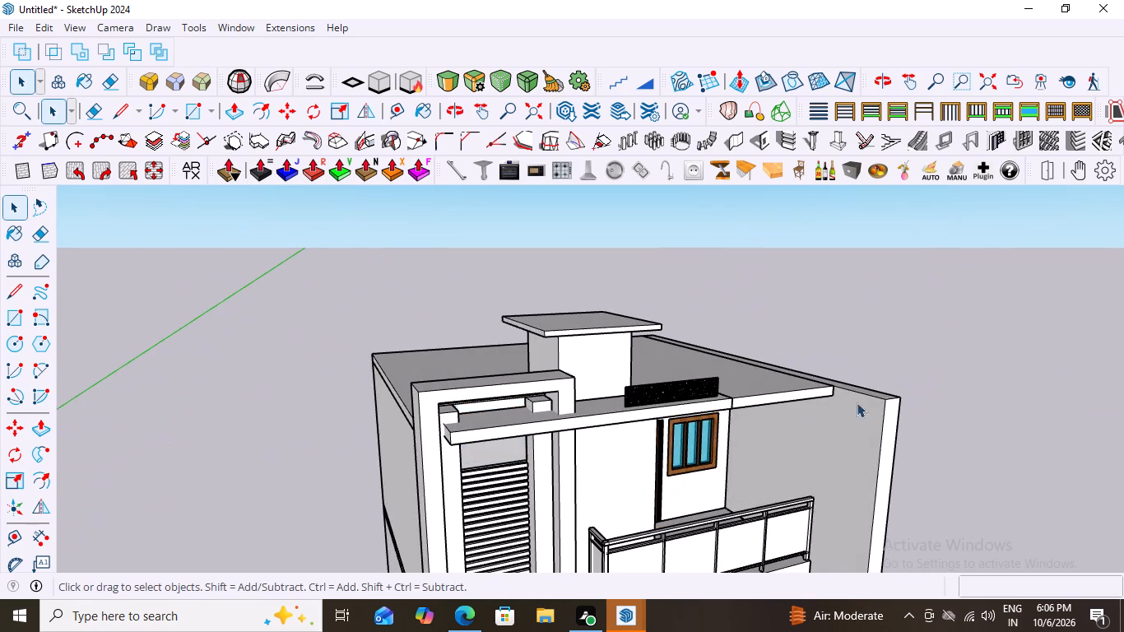
scroll(722, 407, up, 8)
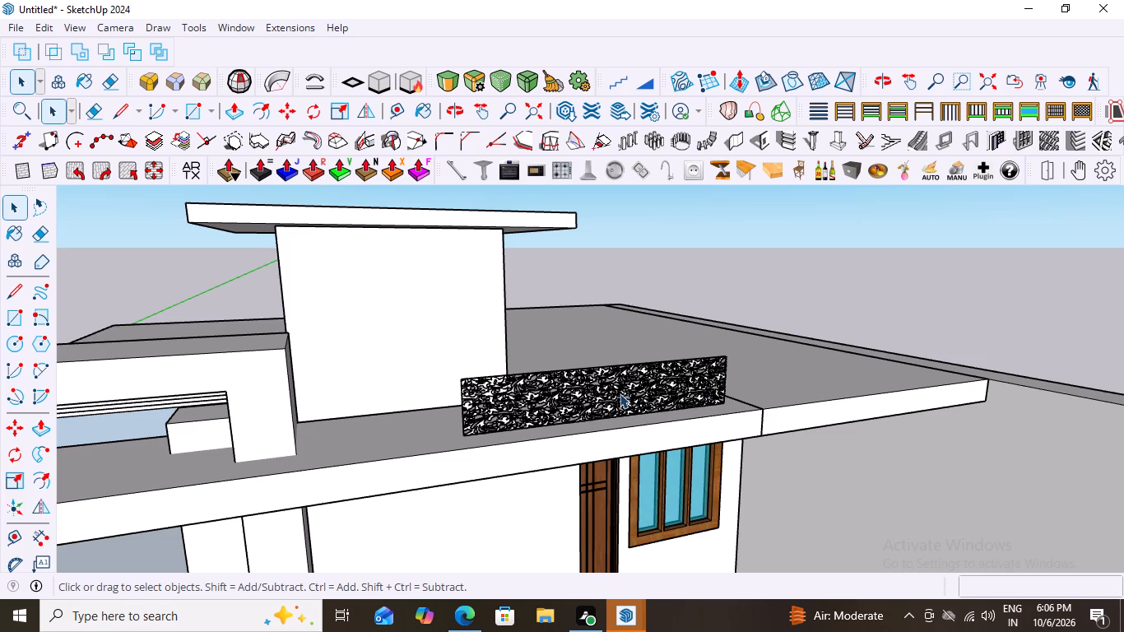
middle_drag(676, 385, 690, 539)
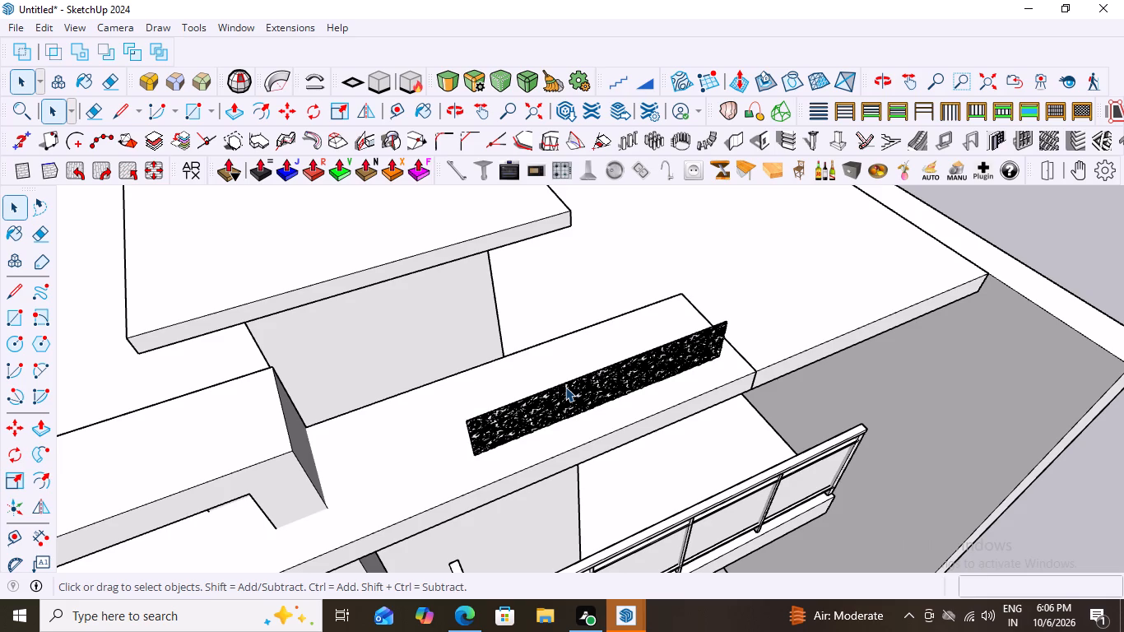
scroll(567, 401, down, 3)
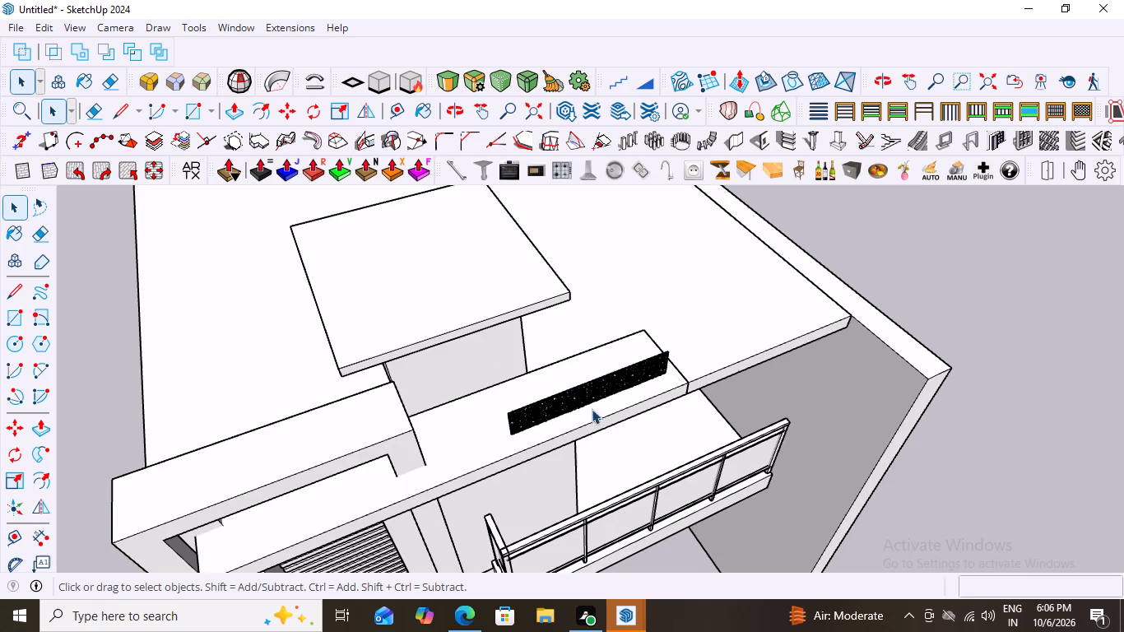
middle_drag(620, 418, 764, 342)
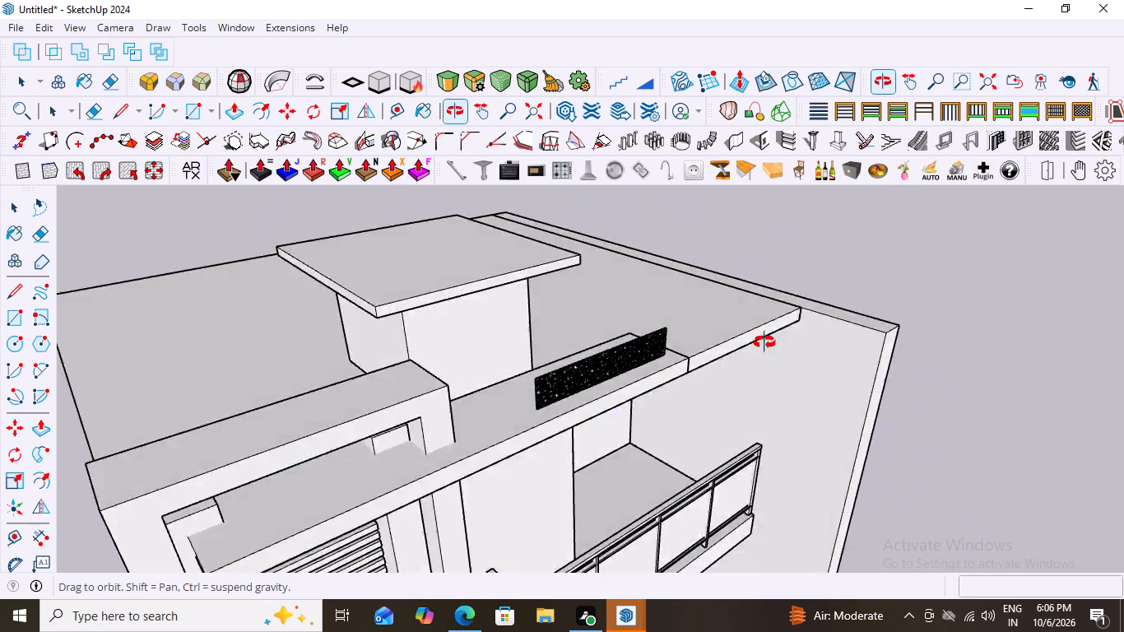
middle_drag(764, 342, 847, 348)
middle_click(848, 348)
middle_drag(834, 355, 342, 385)
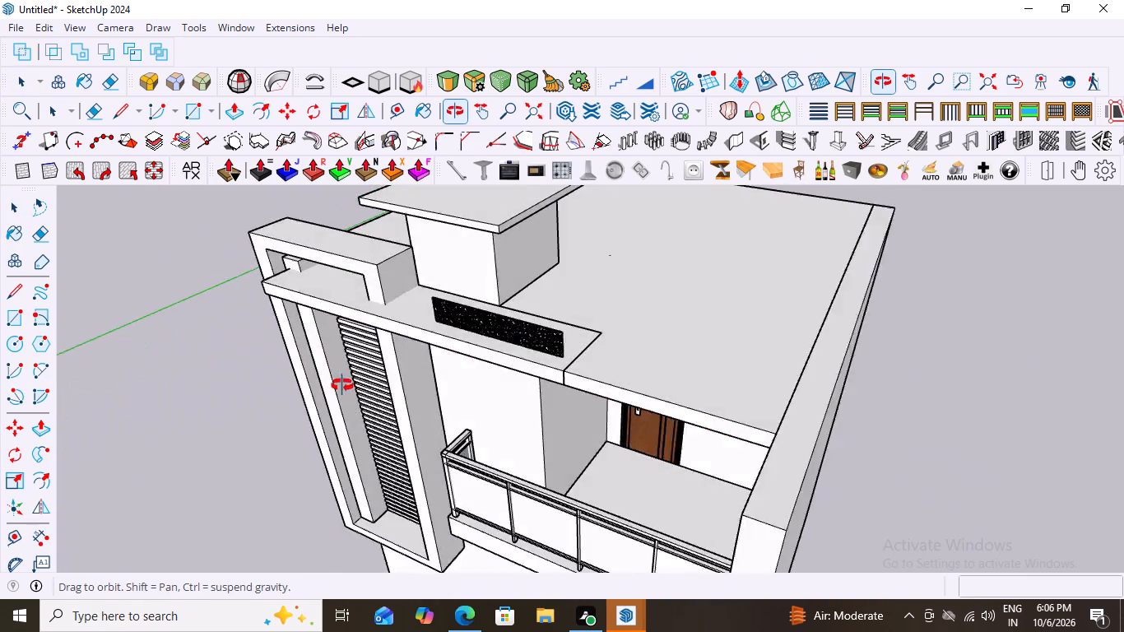
middle_drag(342, 385, 304, 384)
scroll(479, 286, up, 2)
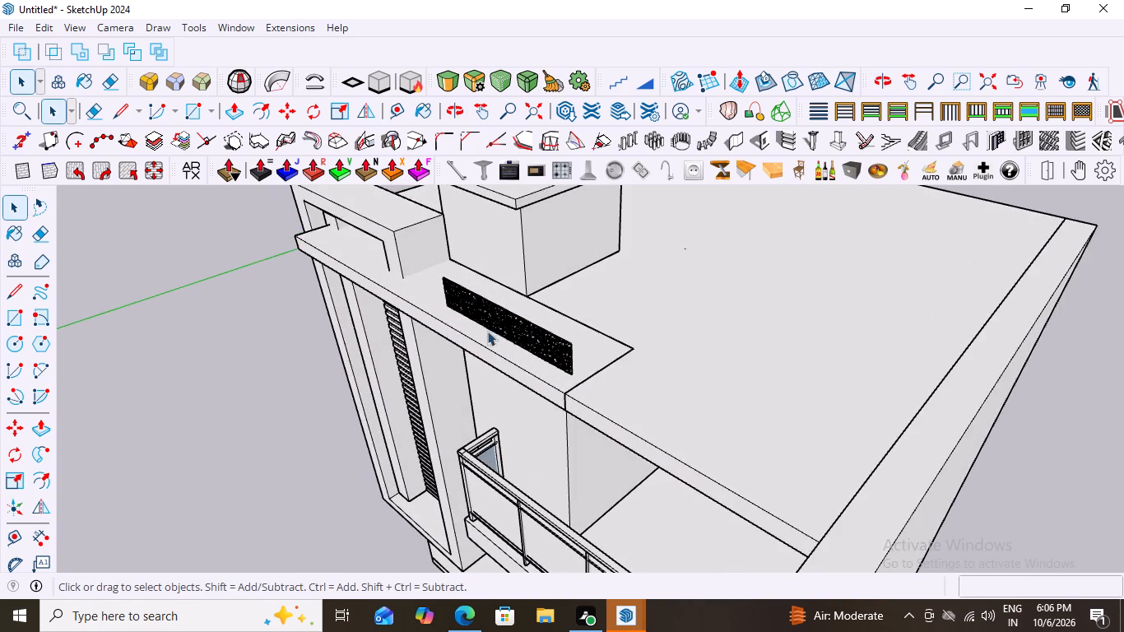
middle_drag(539, 340, 792, 383)
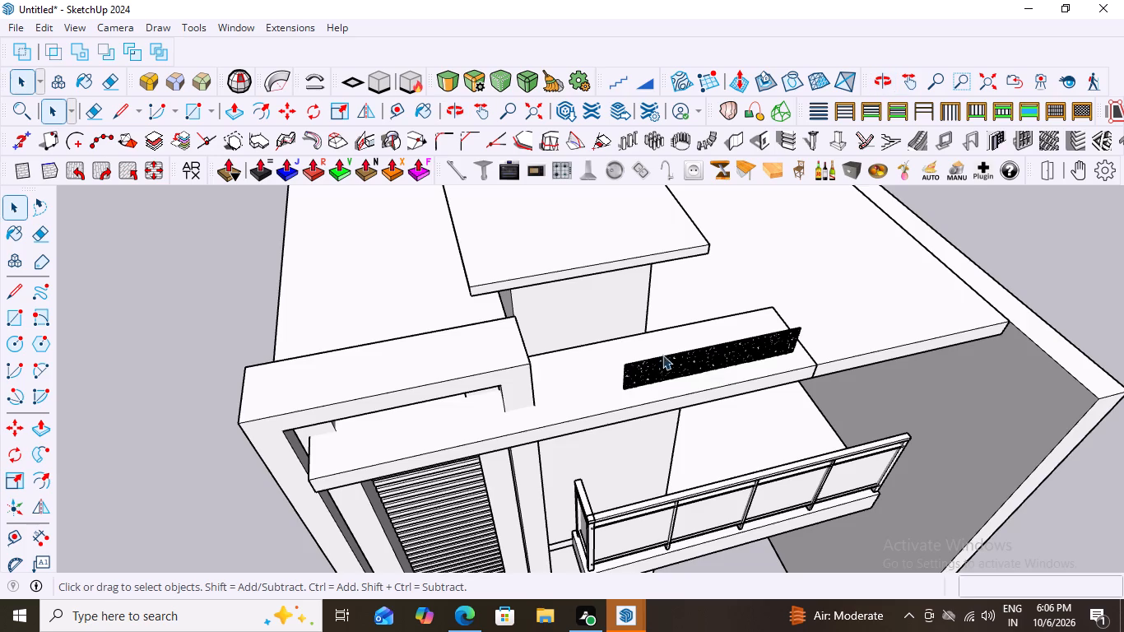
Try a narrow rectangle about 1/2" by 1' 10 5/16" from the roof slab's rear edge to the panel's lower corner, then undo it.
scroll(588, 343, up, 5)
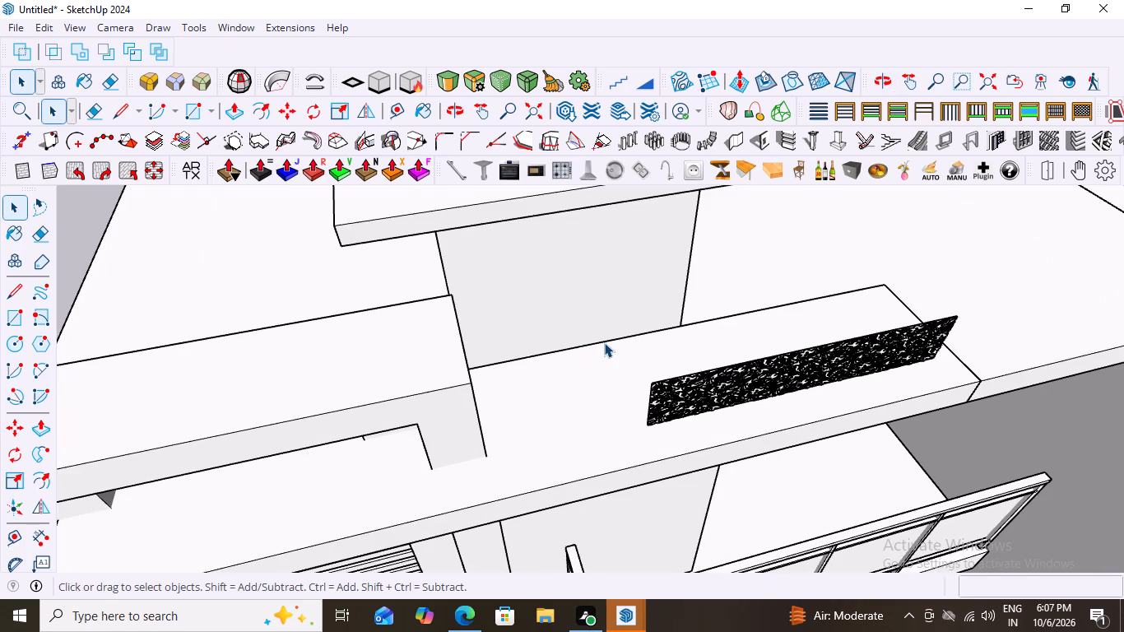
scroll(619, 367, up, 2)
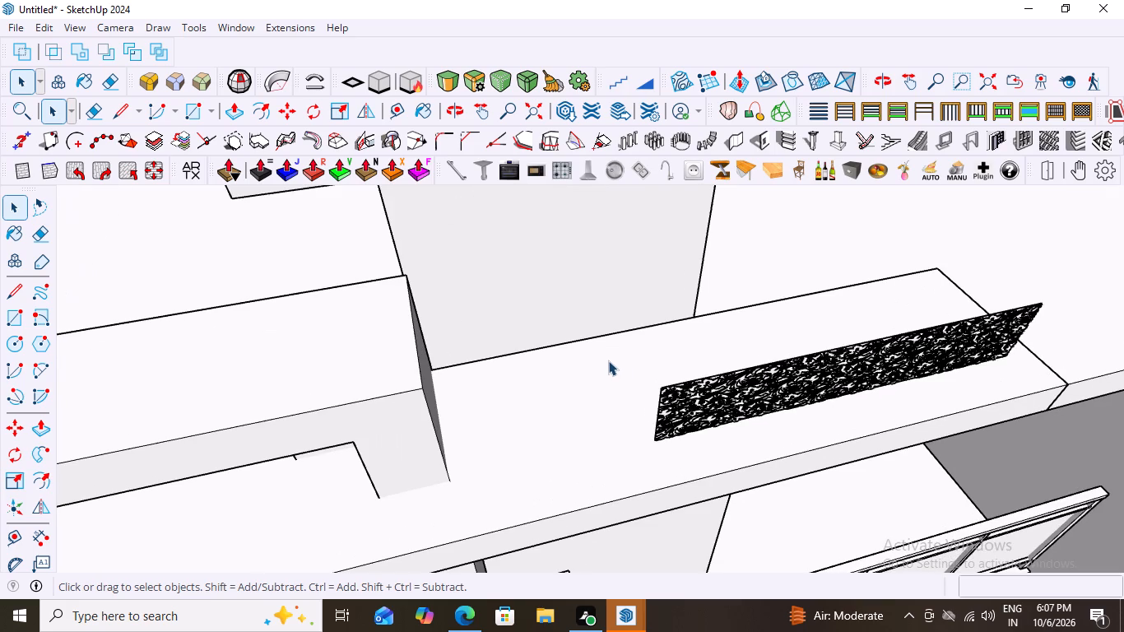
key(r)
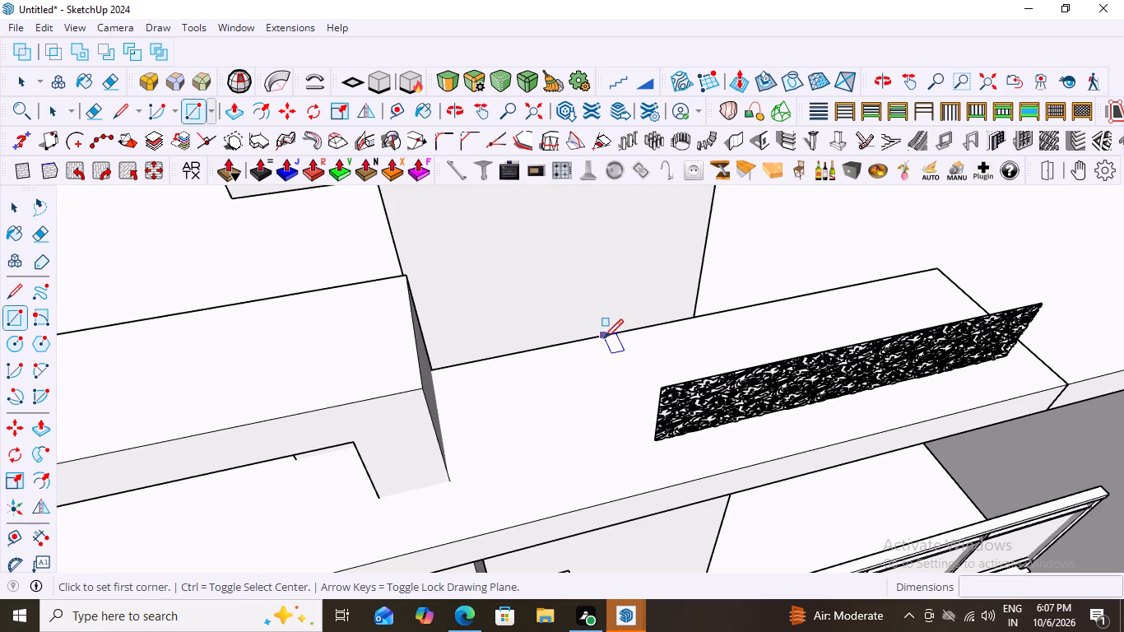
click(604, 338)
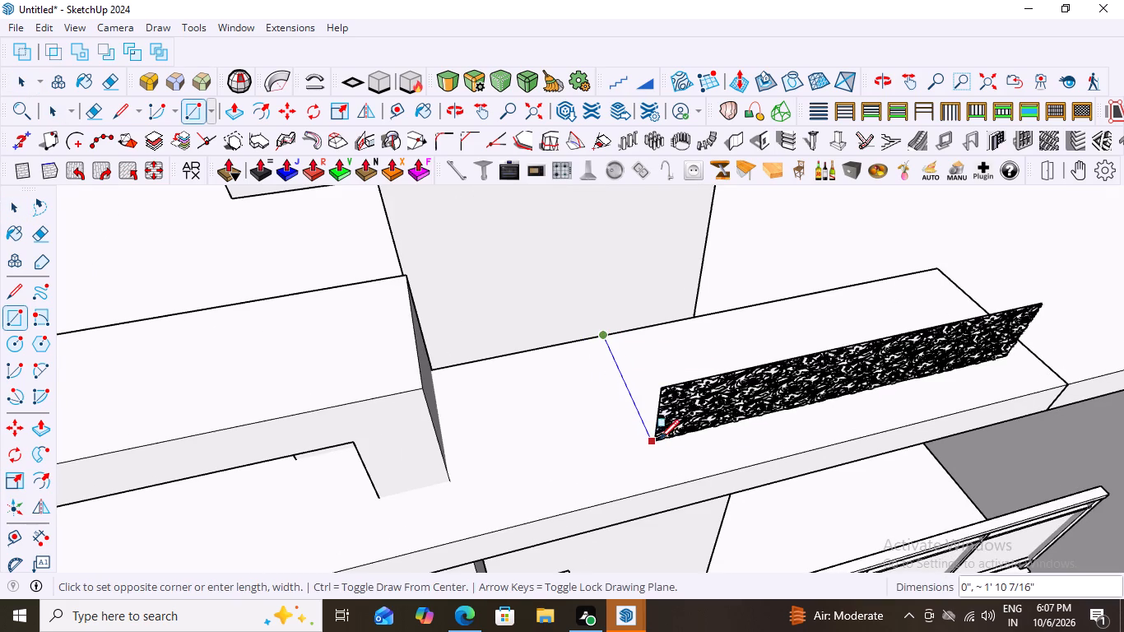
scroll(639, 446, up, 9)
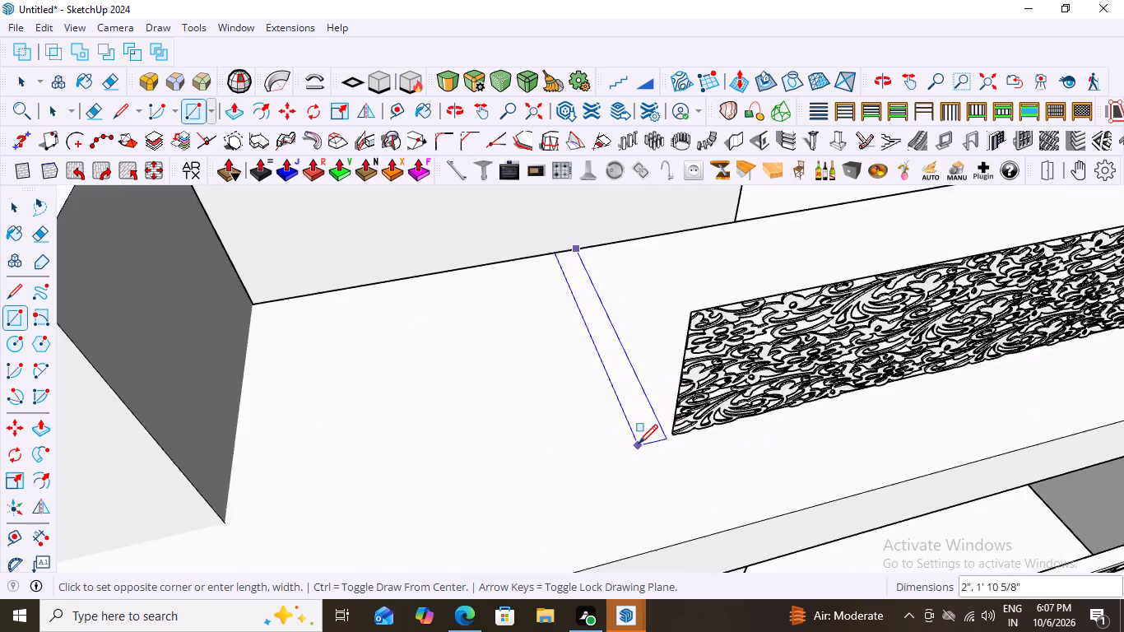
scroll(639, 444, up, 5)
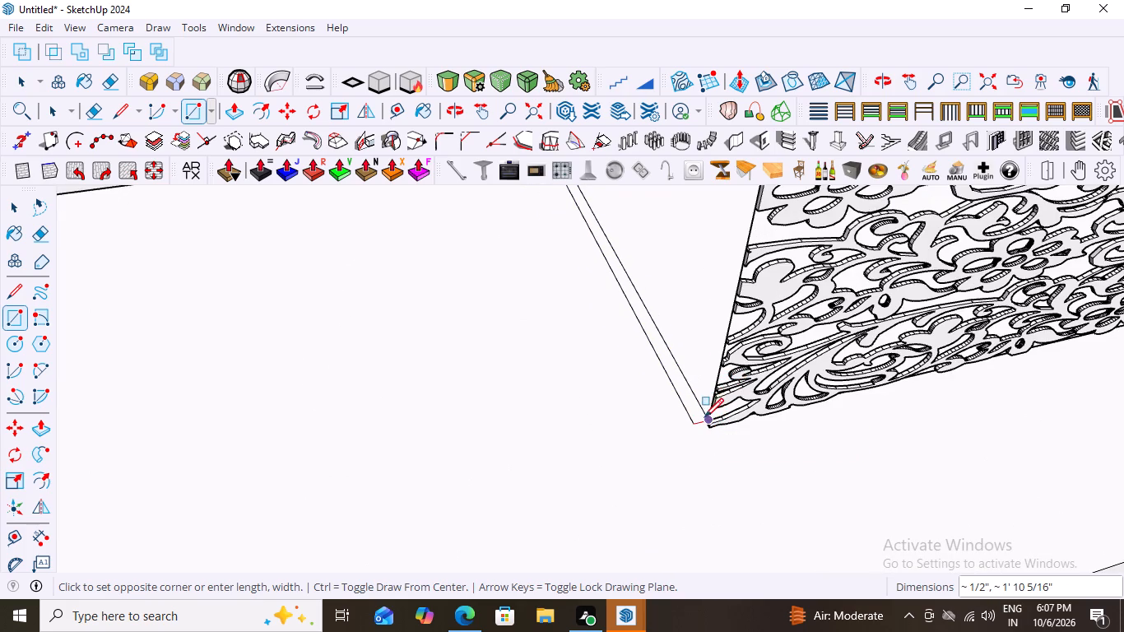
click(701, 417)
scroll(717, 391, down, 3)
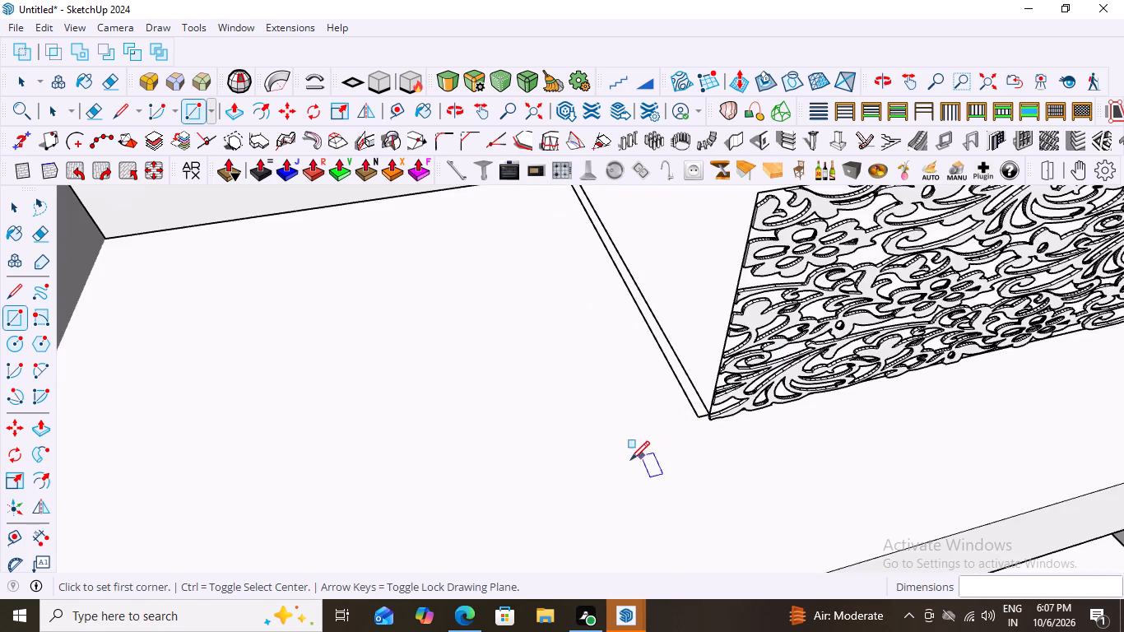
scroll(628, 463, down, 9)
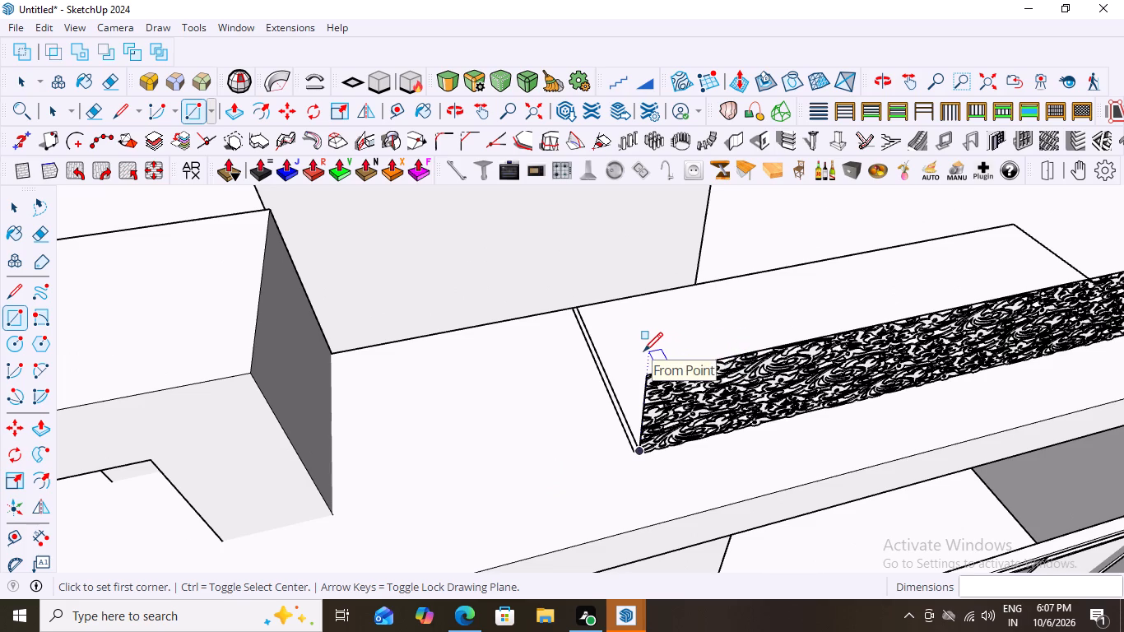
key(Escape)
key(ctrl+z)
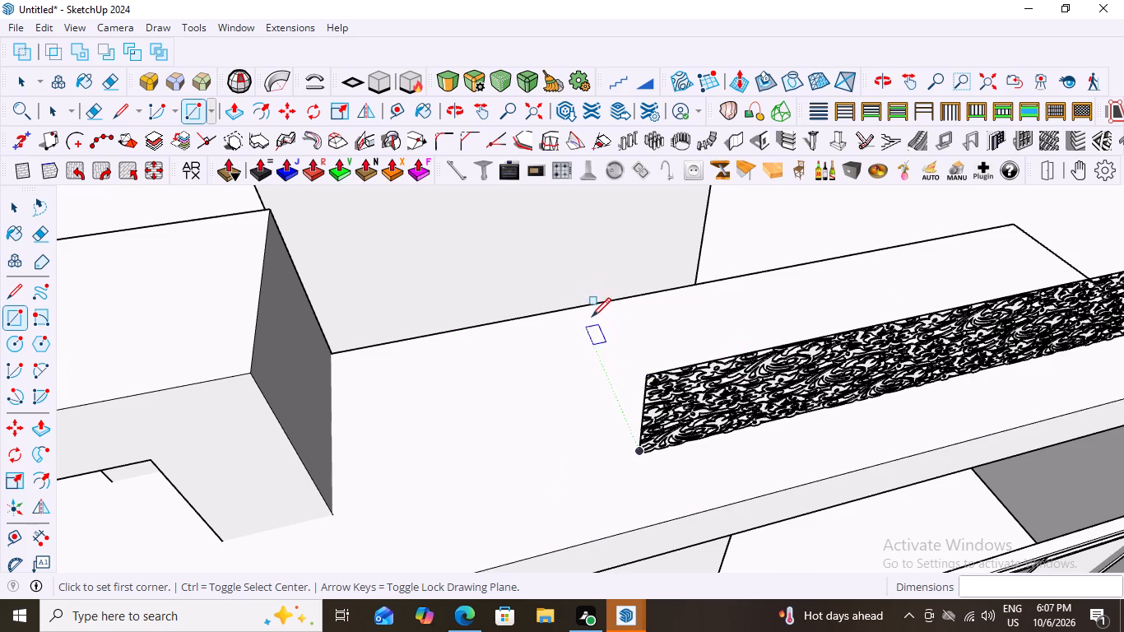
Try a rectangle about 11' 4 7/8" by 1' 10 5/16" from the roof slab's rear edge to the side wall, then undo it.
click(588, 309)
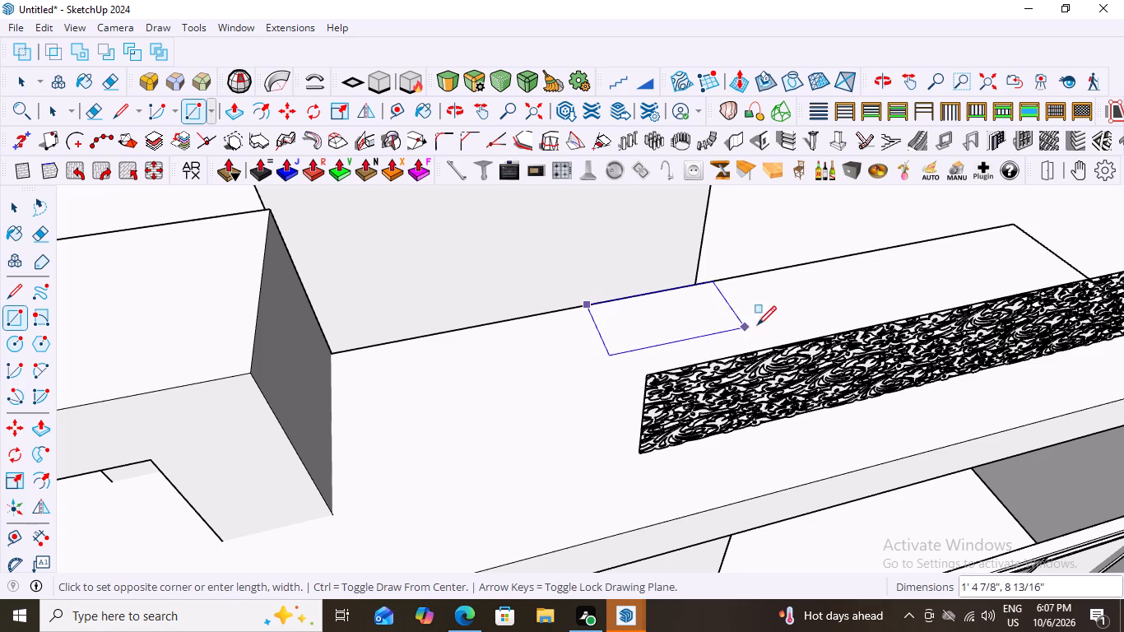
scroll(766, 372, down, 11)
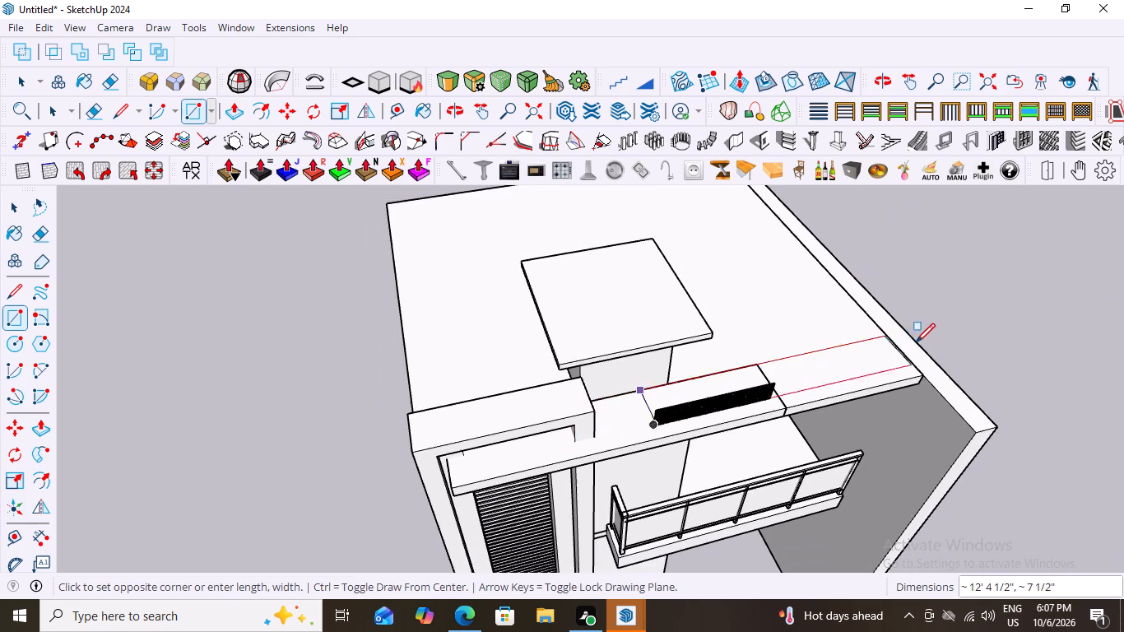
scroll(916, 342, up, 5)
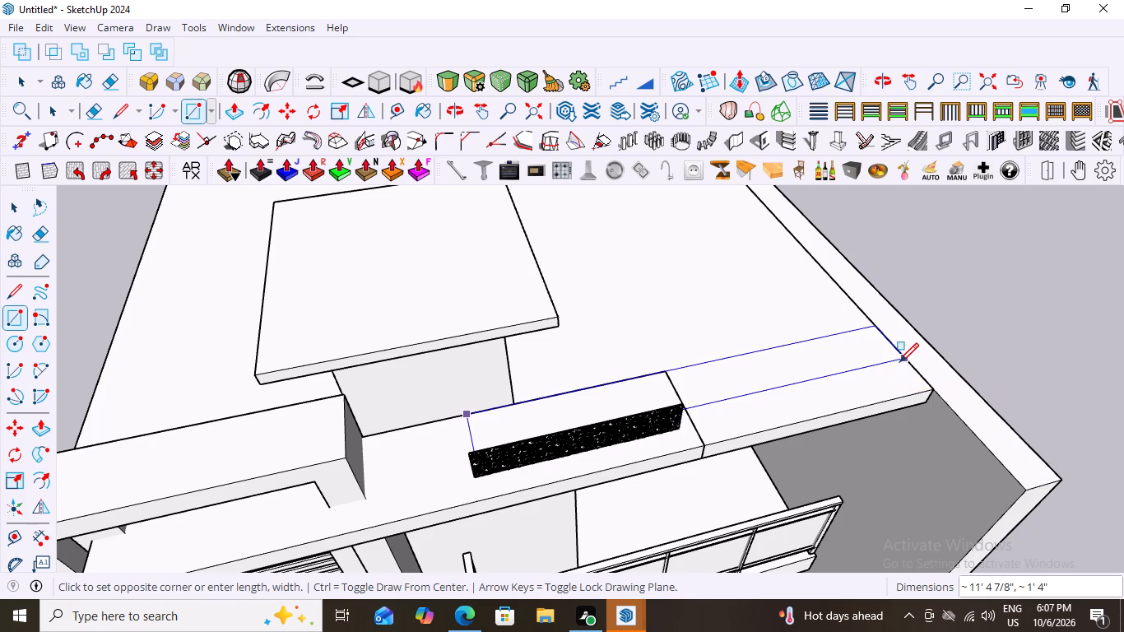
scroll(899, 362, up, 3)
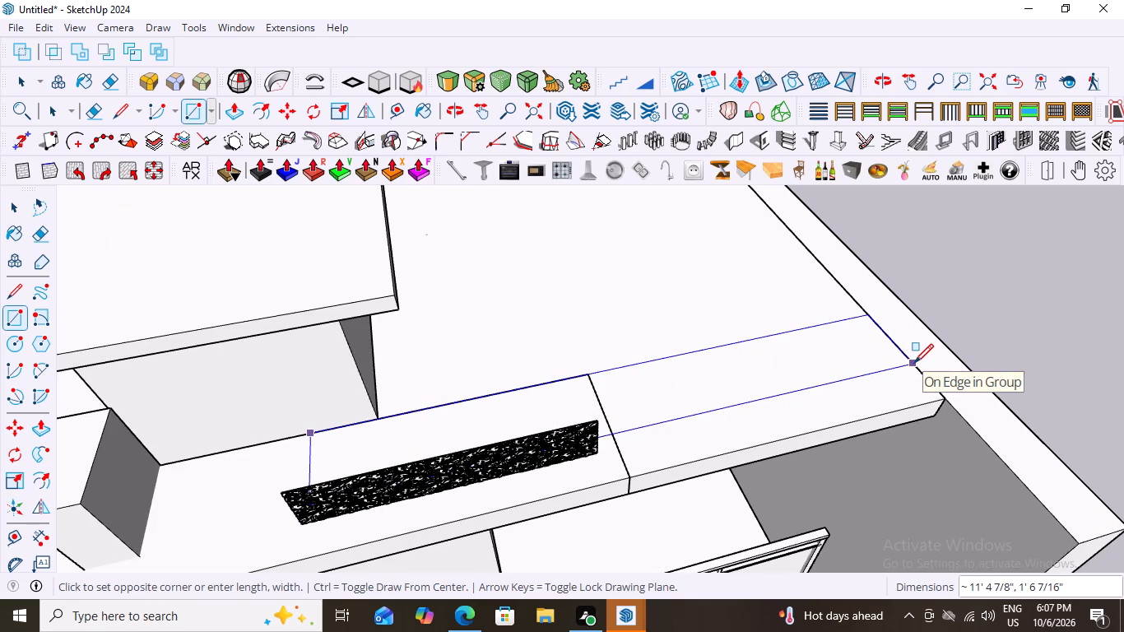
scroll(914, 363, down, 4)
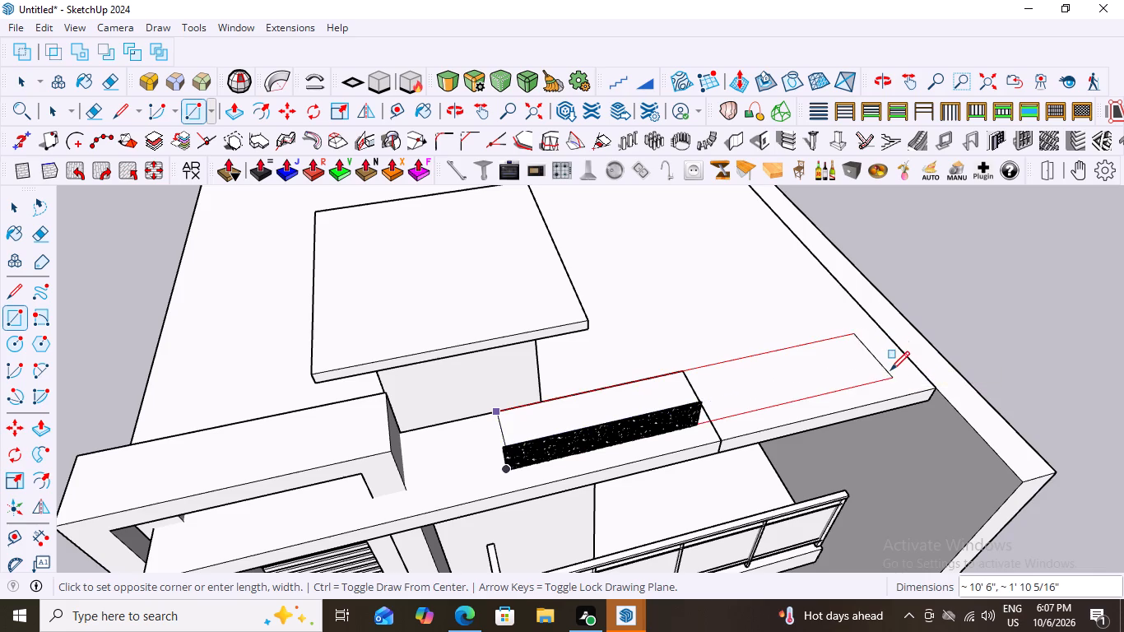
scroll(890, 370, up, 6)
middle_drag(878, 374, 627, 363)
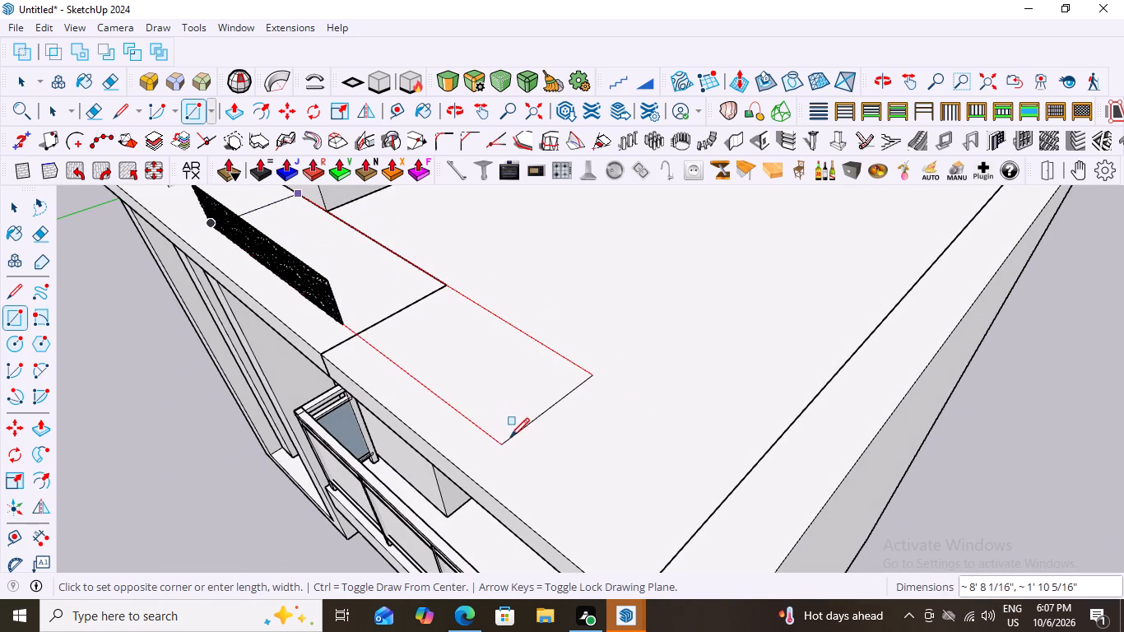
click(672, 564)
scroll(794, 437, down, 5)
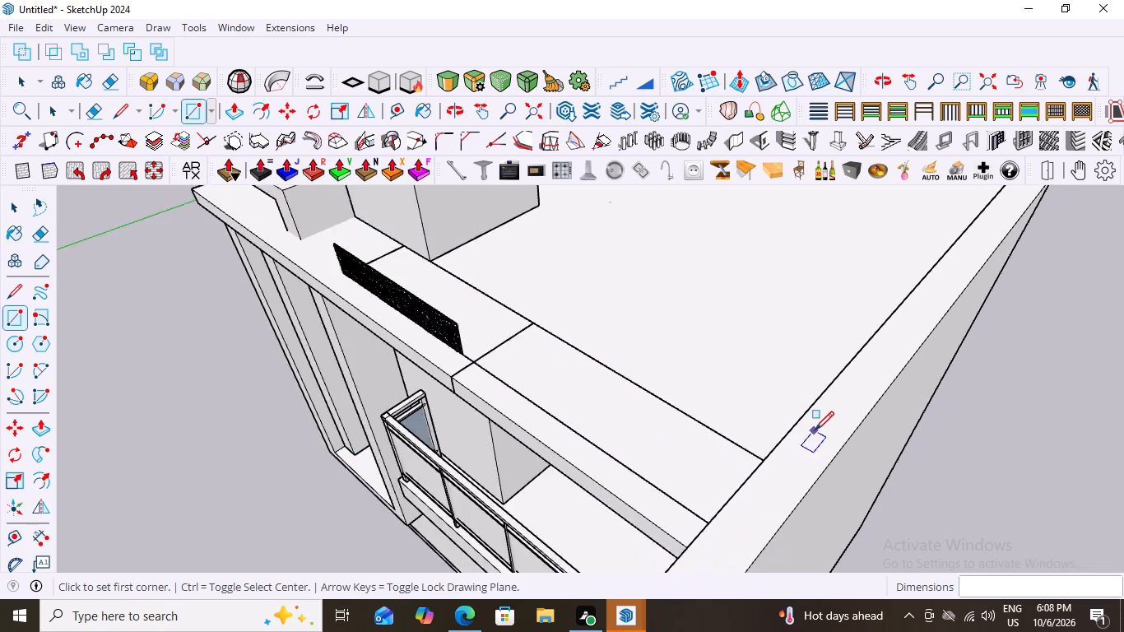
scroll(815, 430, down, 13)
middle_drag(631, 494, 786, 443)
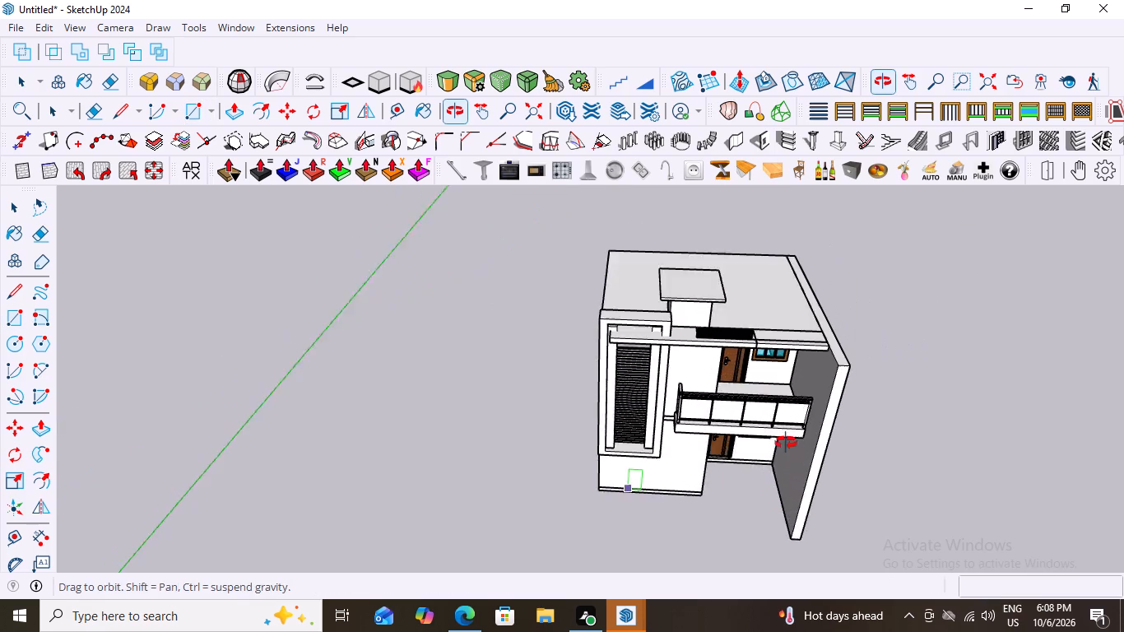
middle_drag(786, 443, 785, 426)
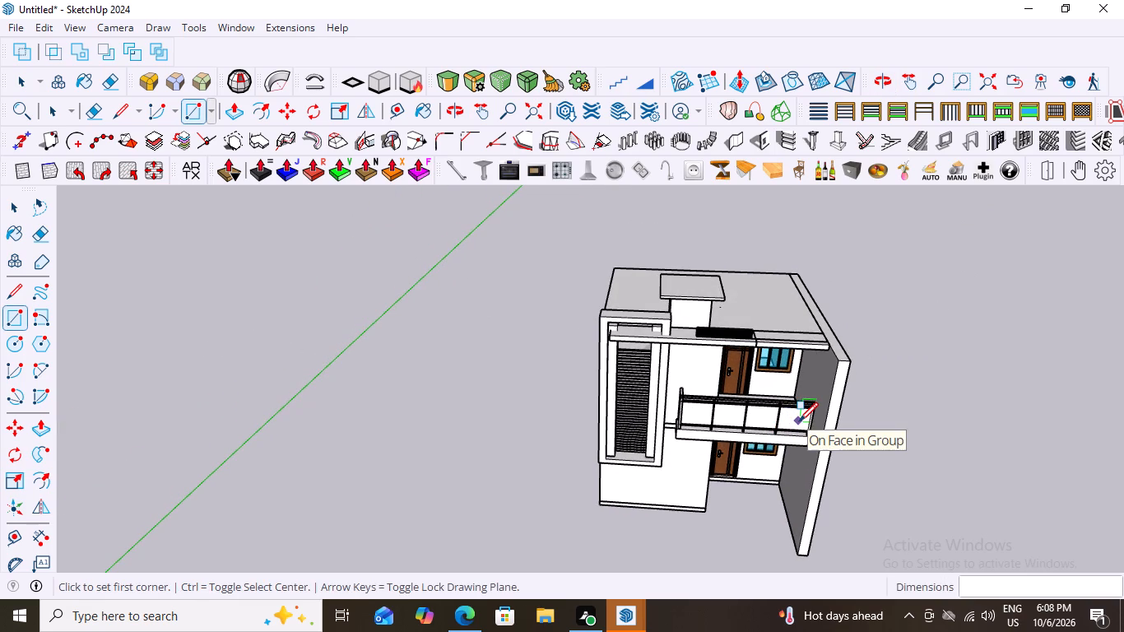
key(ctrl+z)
Draw a rectangle about 11' 6 1/8" by 1' 10 5/16" on the front roof, from the slab's rear edge beside the floral panel to the side wall.
scroll(750, 351, up, 3)
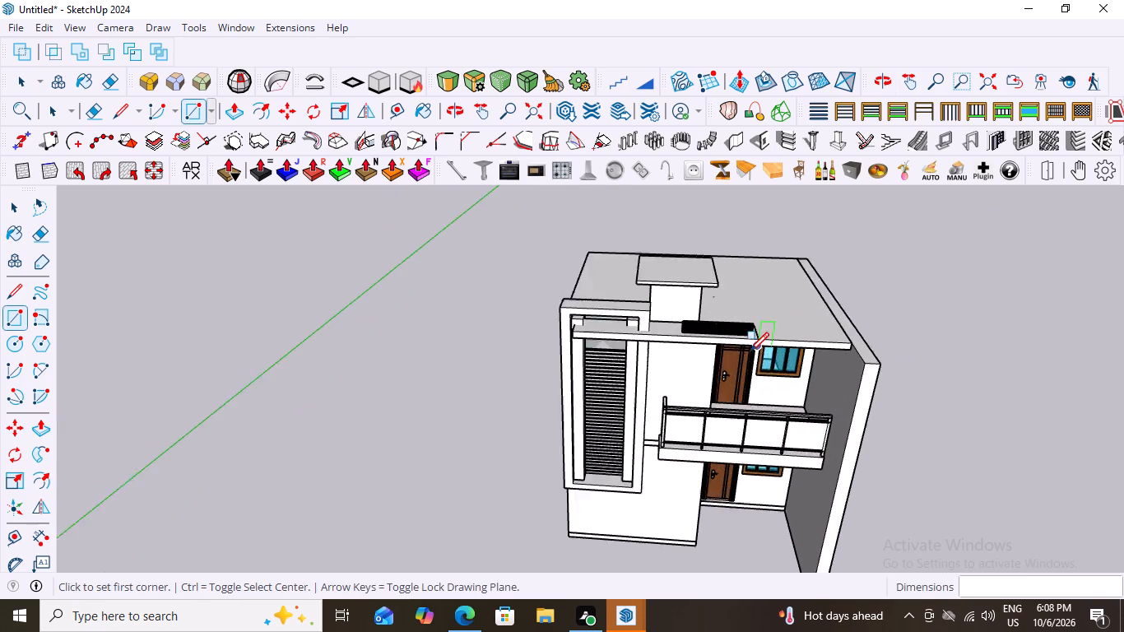
scroll(695, 324, up, 3)
middle_drag(700, 328, 733, 465)
scroll(673, 357, up, 7)
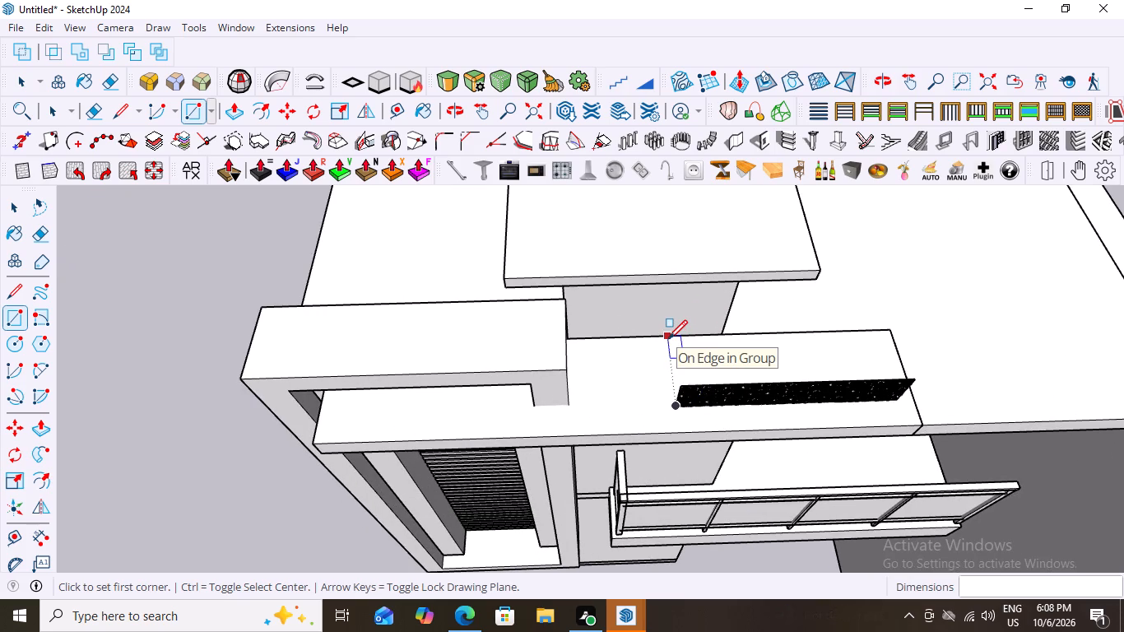
click(666, 337)
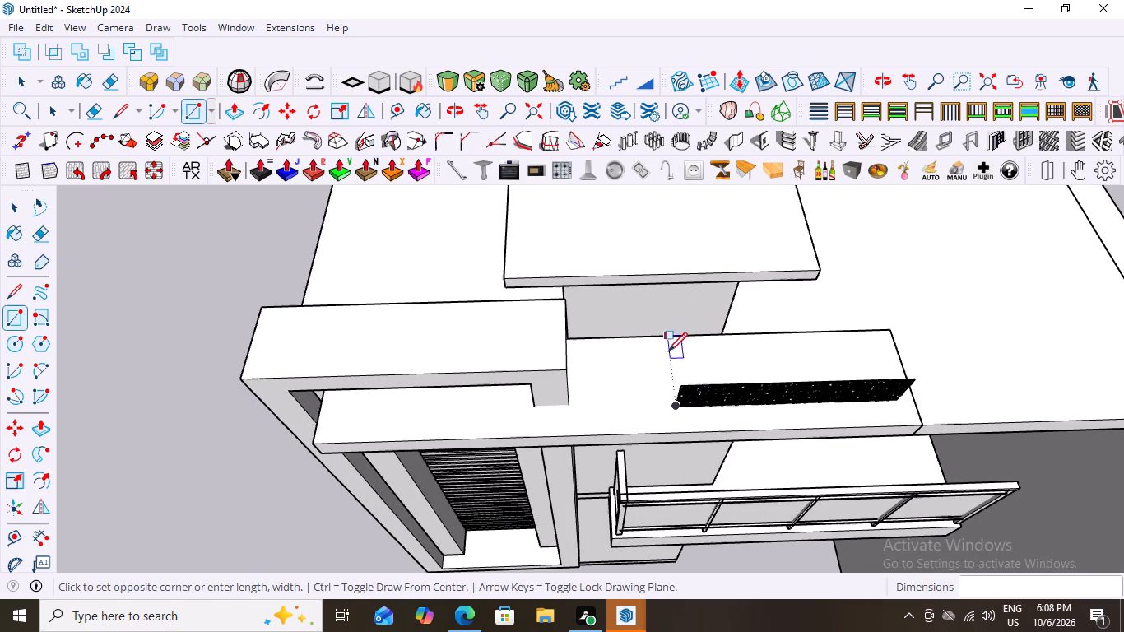
scroll(705, 355, down, 16)
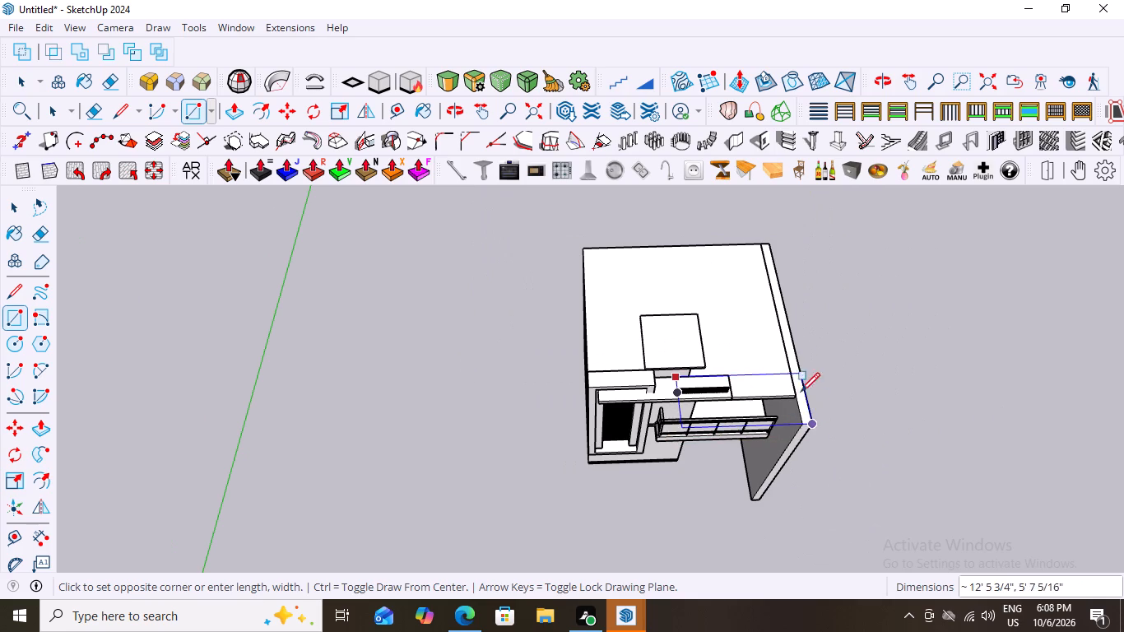
scroll(783, 319, down, 3)
middle_drag(800, 398, 795, 384)
middle_drag(747, 170, 742, 77)
scroll(671, 263, down, 2)
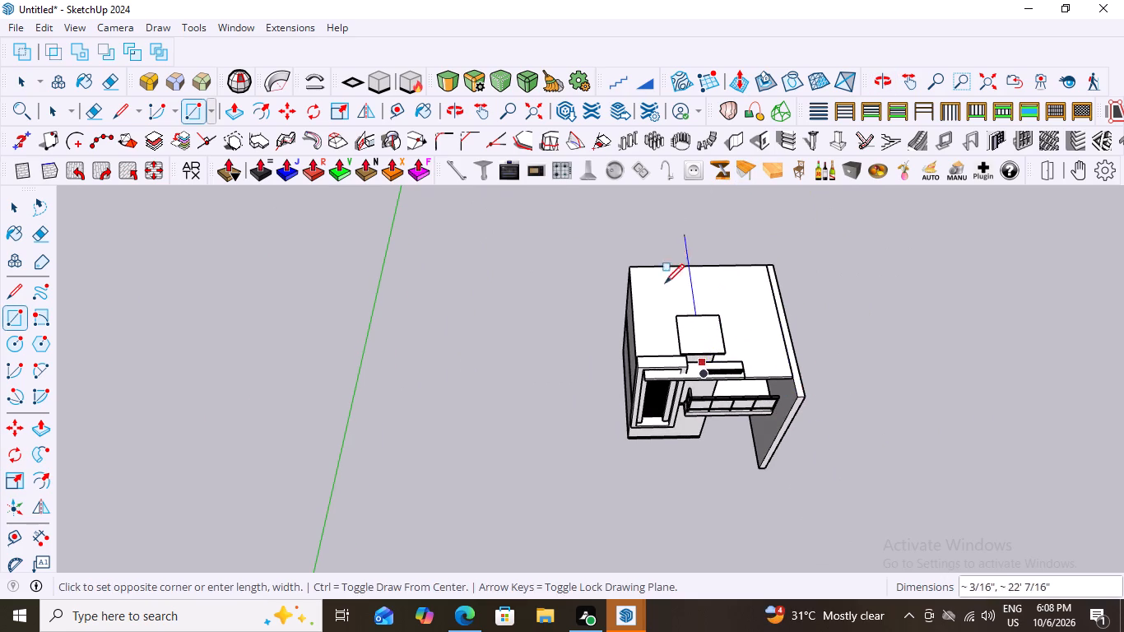
scroll(665, 283, down, 2)
middle_drag(779, 233, 768, 146)
scroll(768, 146, down, 1)
middle_drag(826, 372, 711, 229)
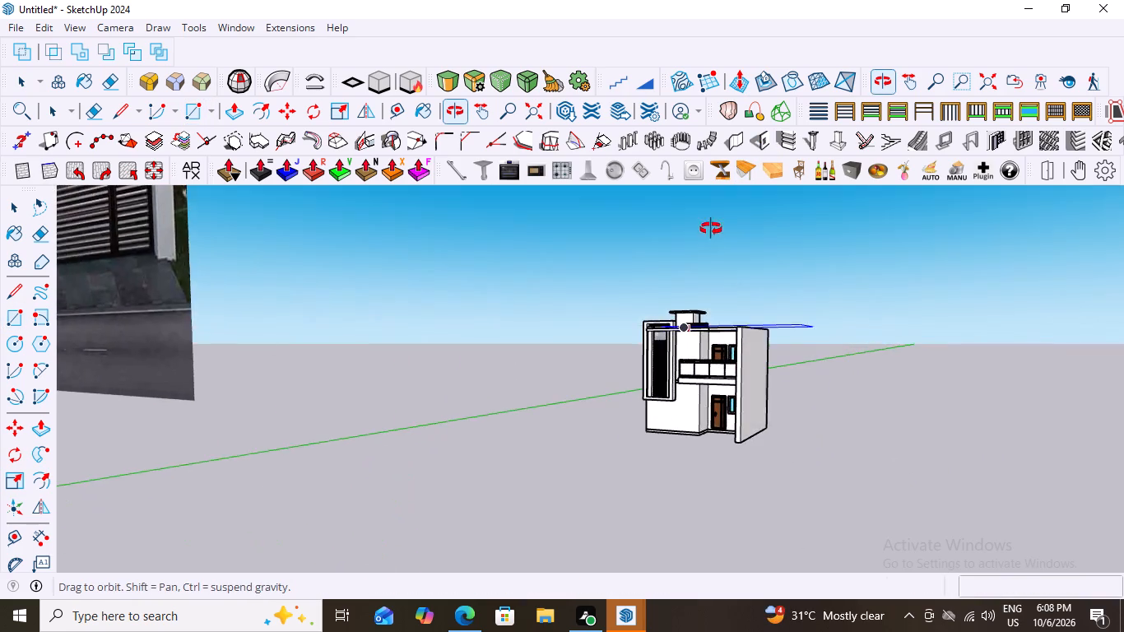
middle_drag(711, 229, 759, 270)
scroll(706, 336, up, 8)
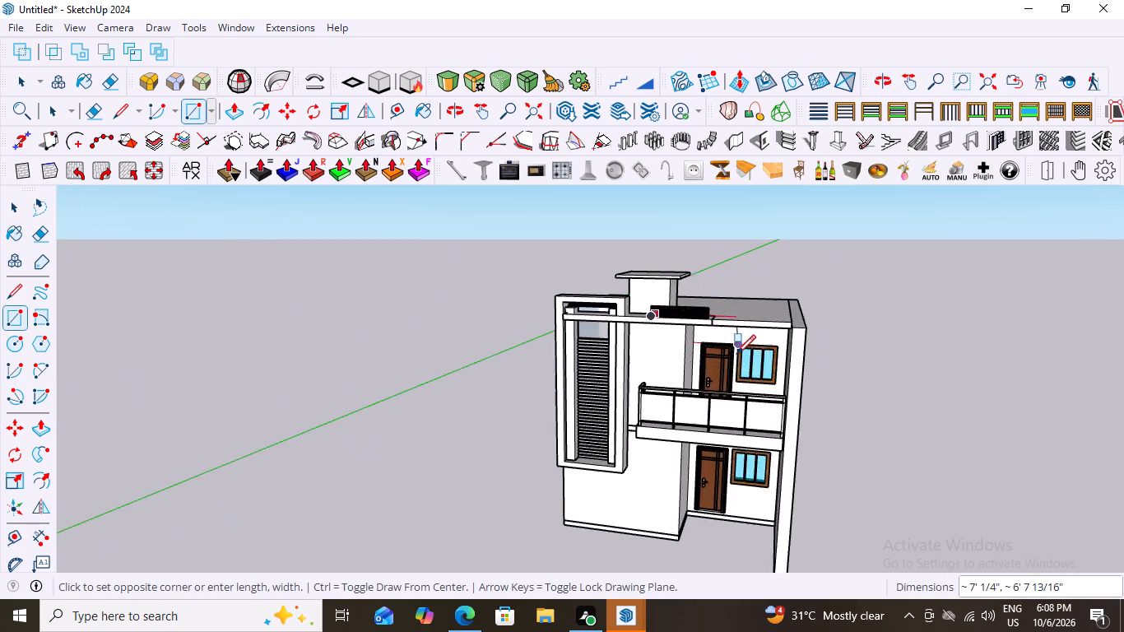
scroll(736, 354, up, 4)
middle_drag(868, 296, 866, 391)
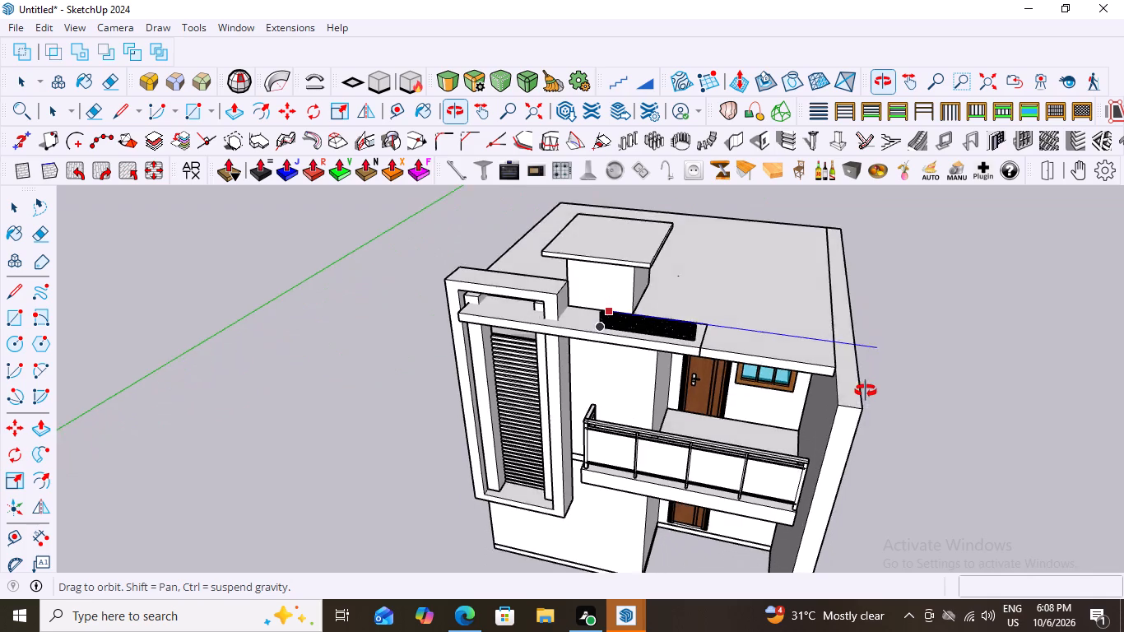
middle_drag(866, 391, 871, 431)
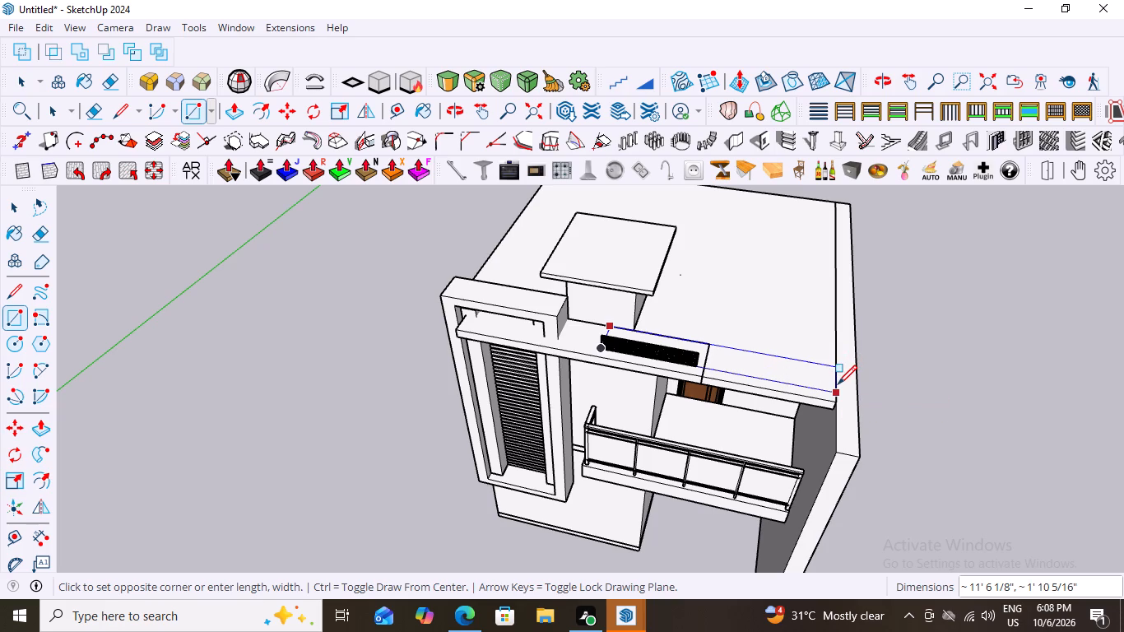
click(838, 384)
scroll(927, 374, down, 6)
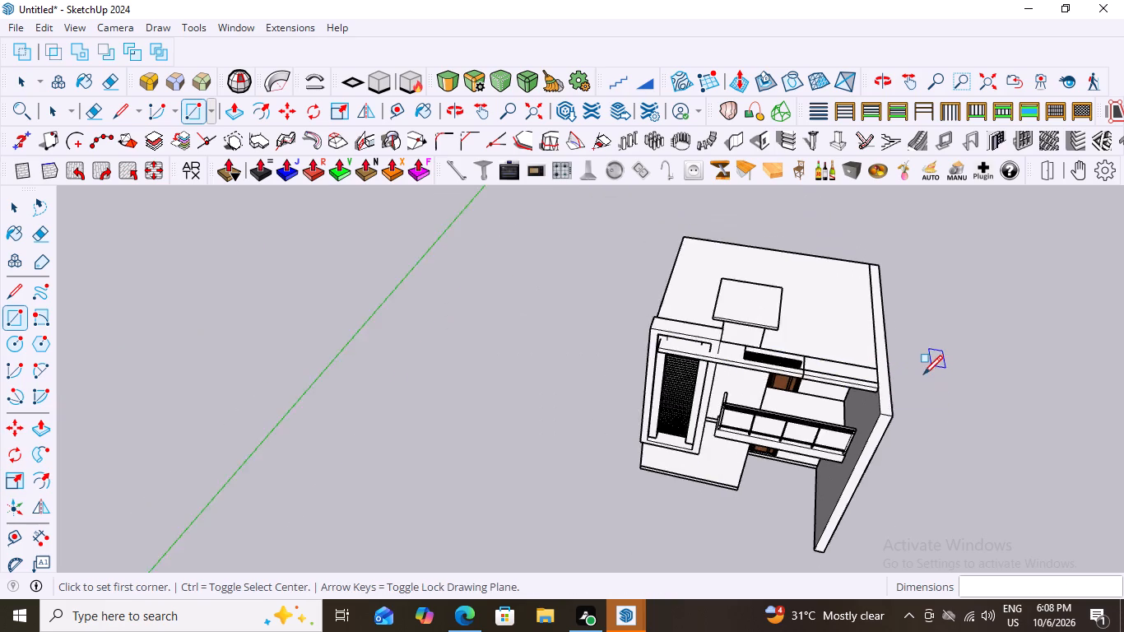
key(space)
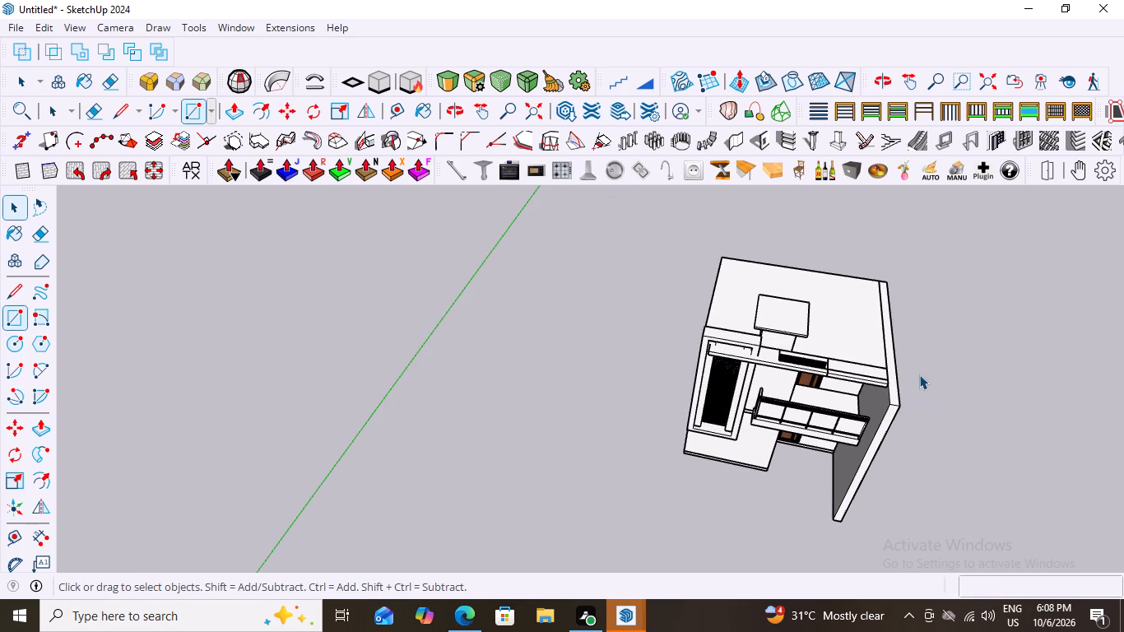